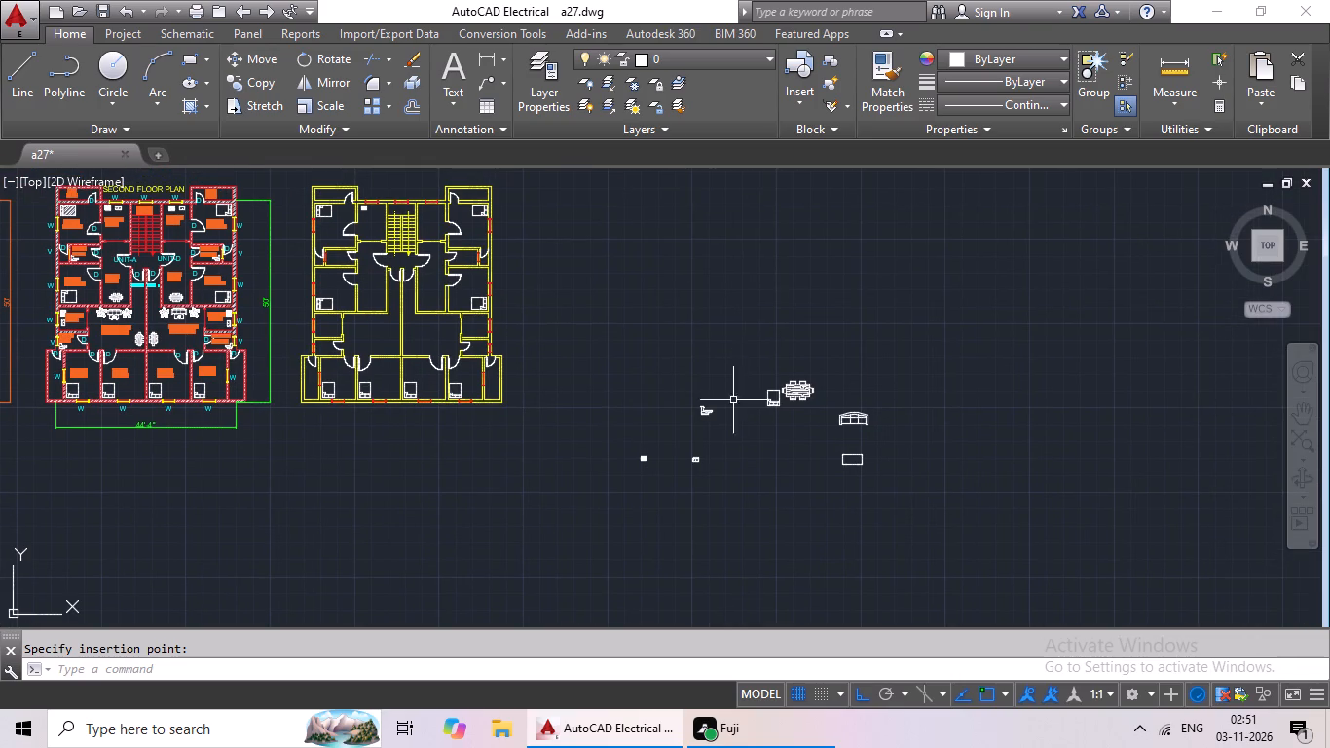
Copy the loose scaled sink into the new plan's kitchen west of the staircase, just east of its stove.
{"action": "middle_click_drag", "start_coordinate": [795, 430], "coordinate": [795, 468]}
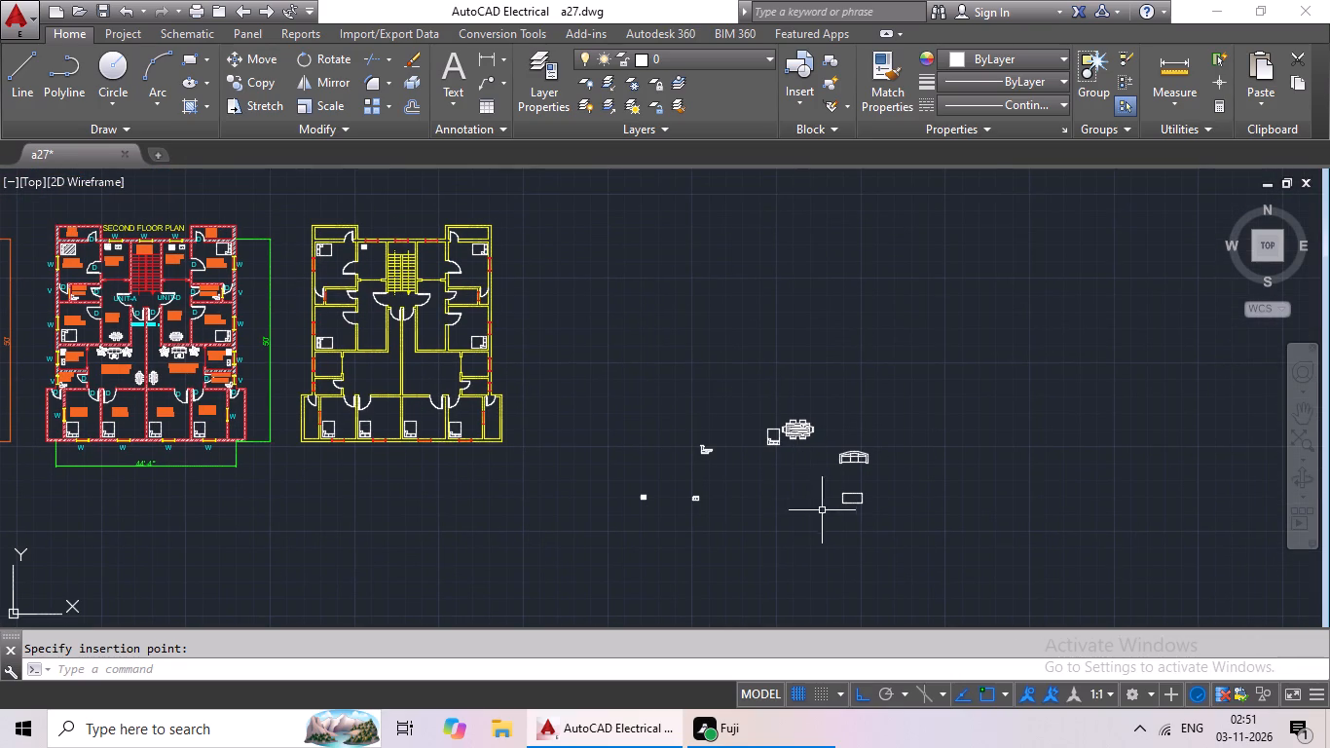
{"action": "left_click", "coordinate": [691, 501]}
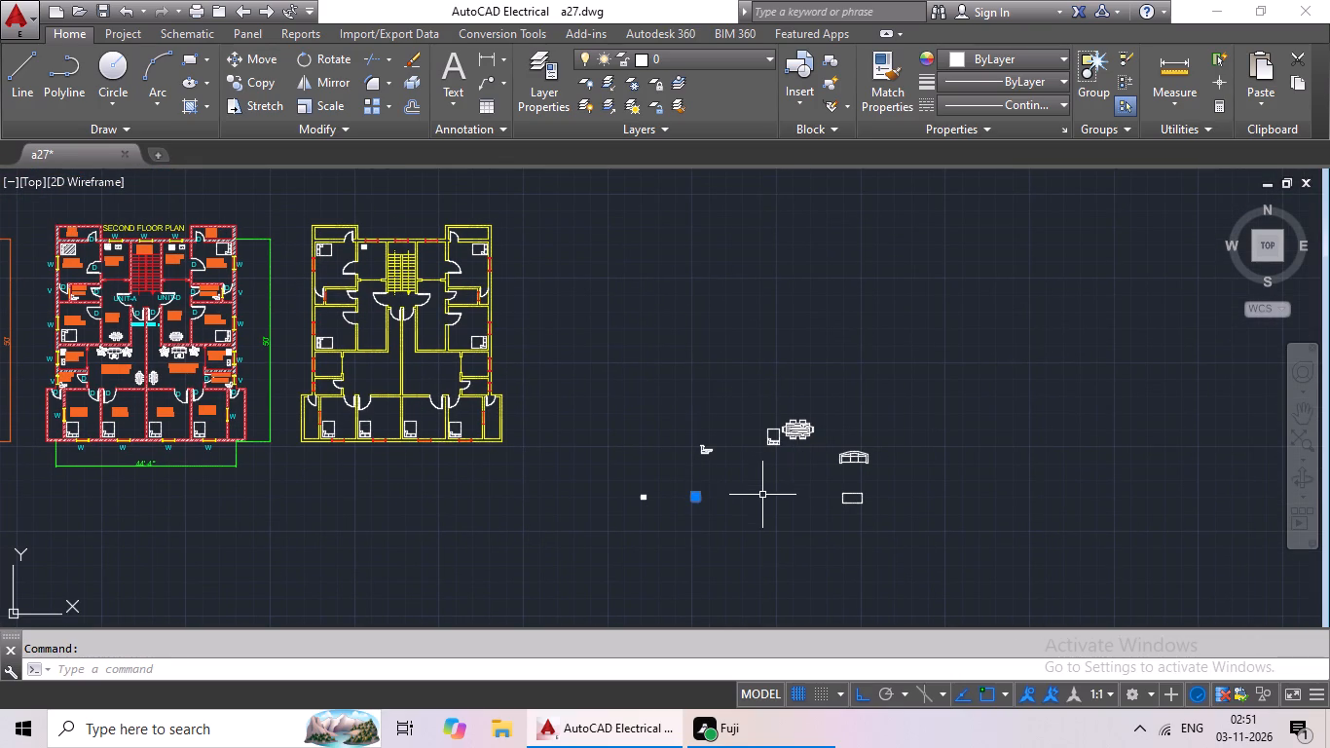
{"action": "key", "text": "ctrl+c"}
{"action": "key", "text": "ctrl+v"}
{"action": "middle_click_drag", "start_coordinate": [536, 444], "coordinate": [634, 545]}
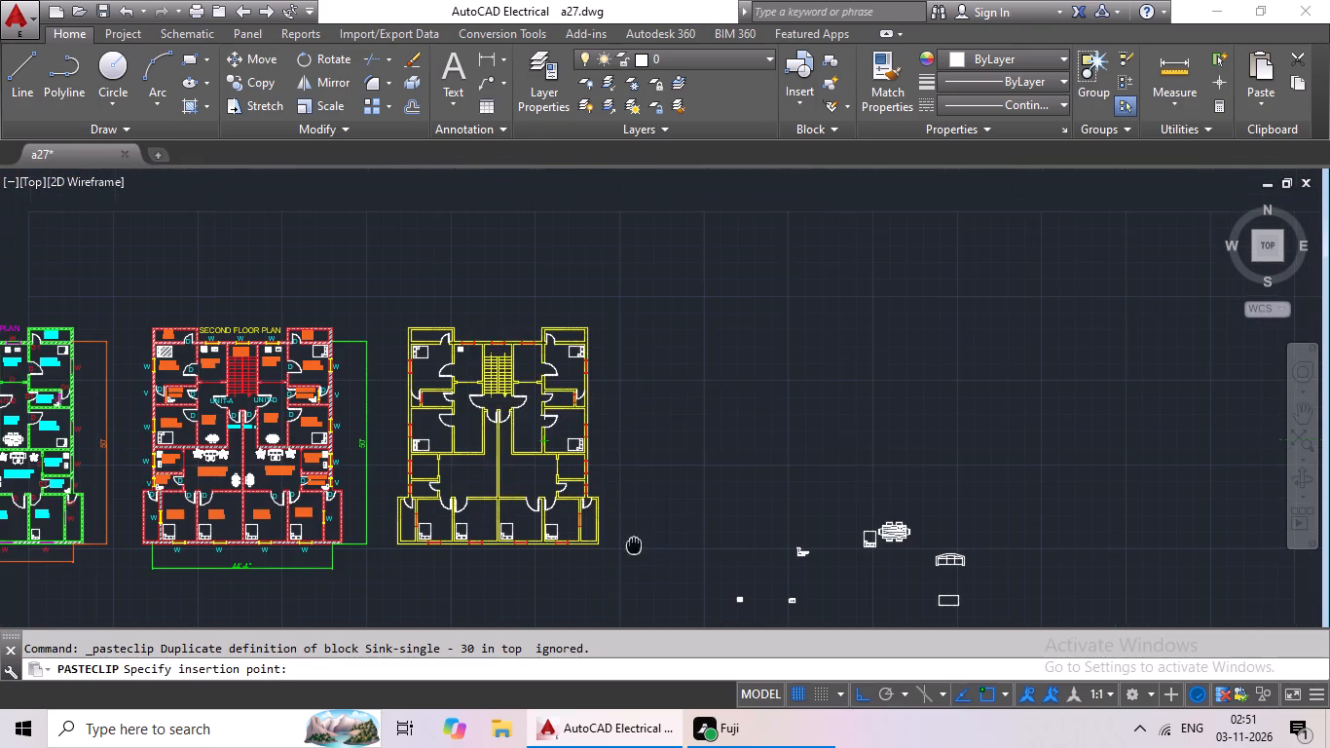
{"action": "scroll", "coordinate": [471, 349], "scroll_direction": "up", "scroll_amount": 6}
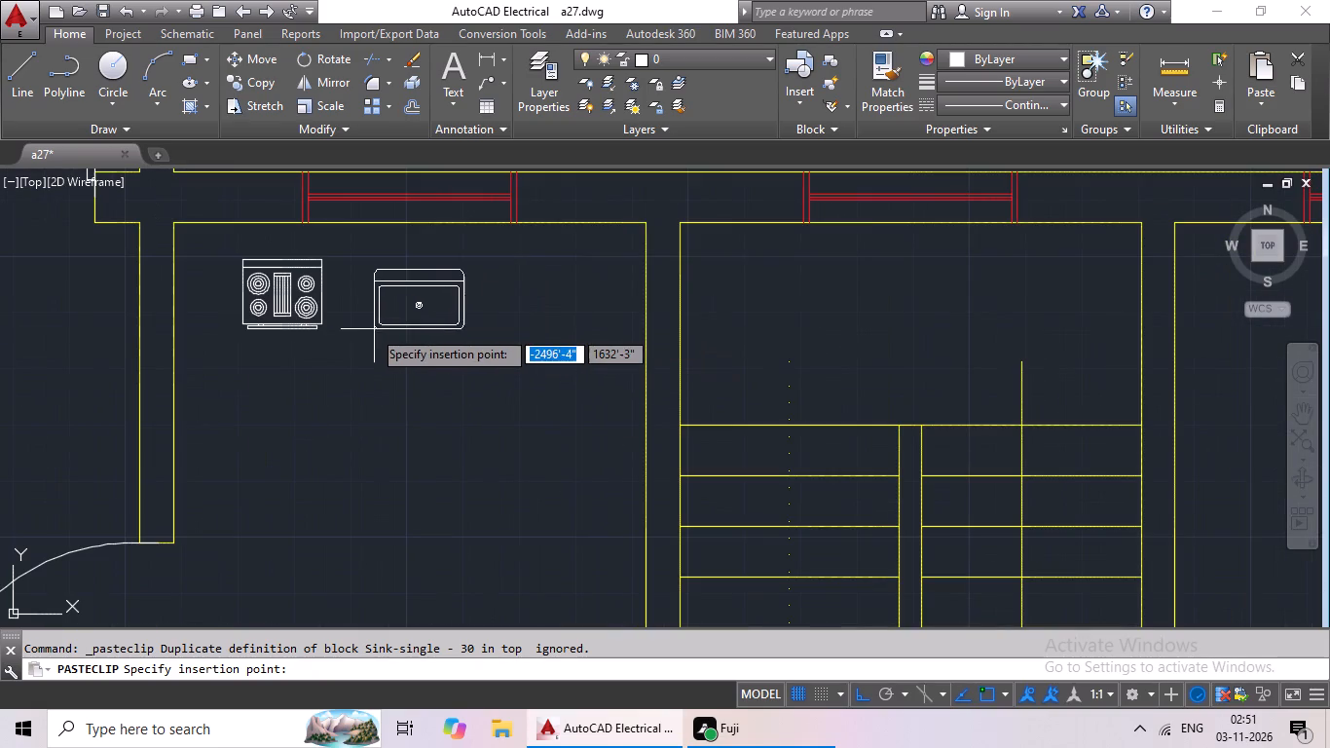
{"action": "left_click", "coordinate": [409, 322]}
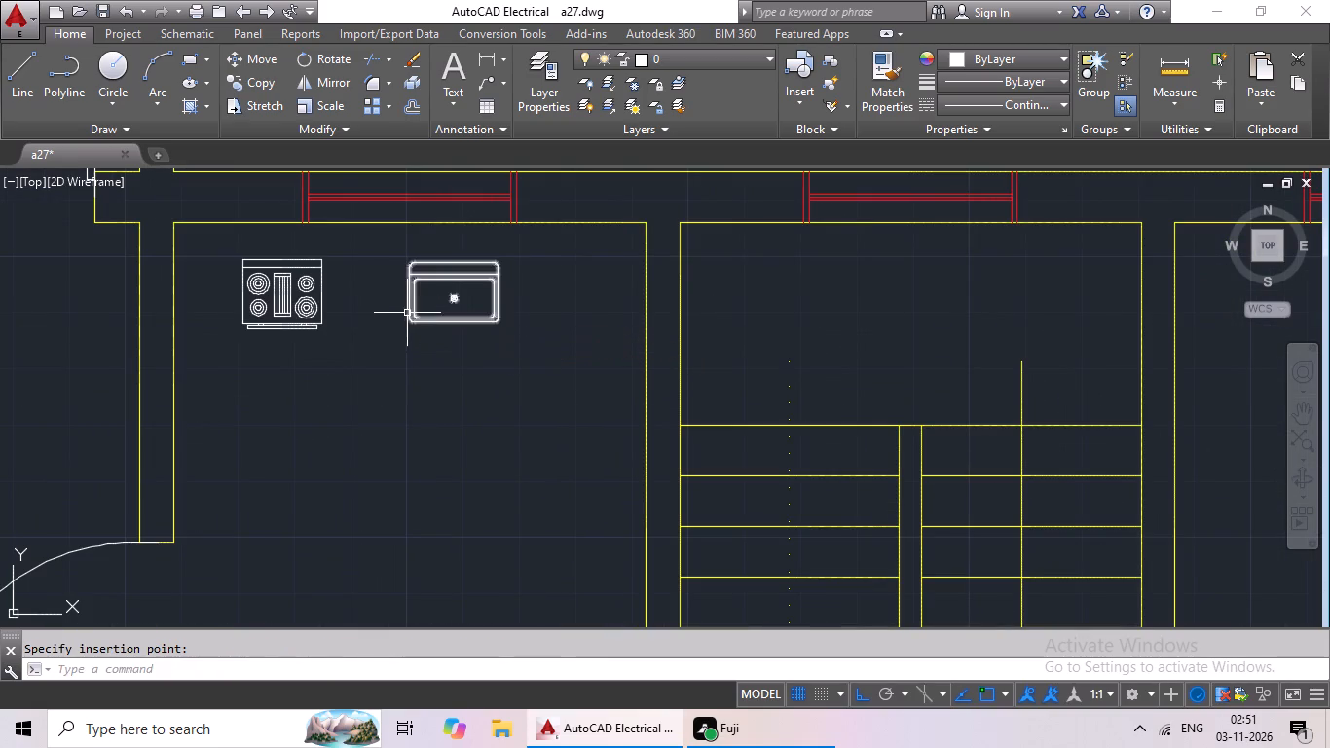
Copy that kitchen's stove and sink together into the matching kitchen east of the staircase, below its window.
{"action": "left_click_drag", "start_coordinate": [462, 261], "coordinate": [281, 268]}
{"action": "left_click_drag", "start_coordinate": [322, 250], "coordinate": [286, 249]}
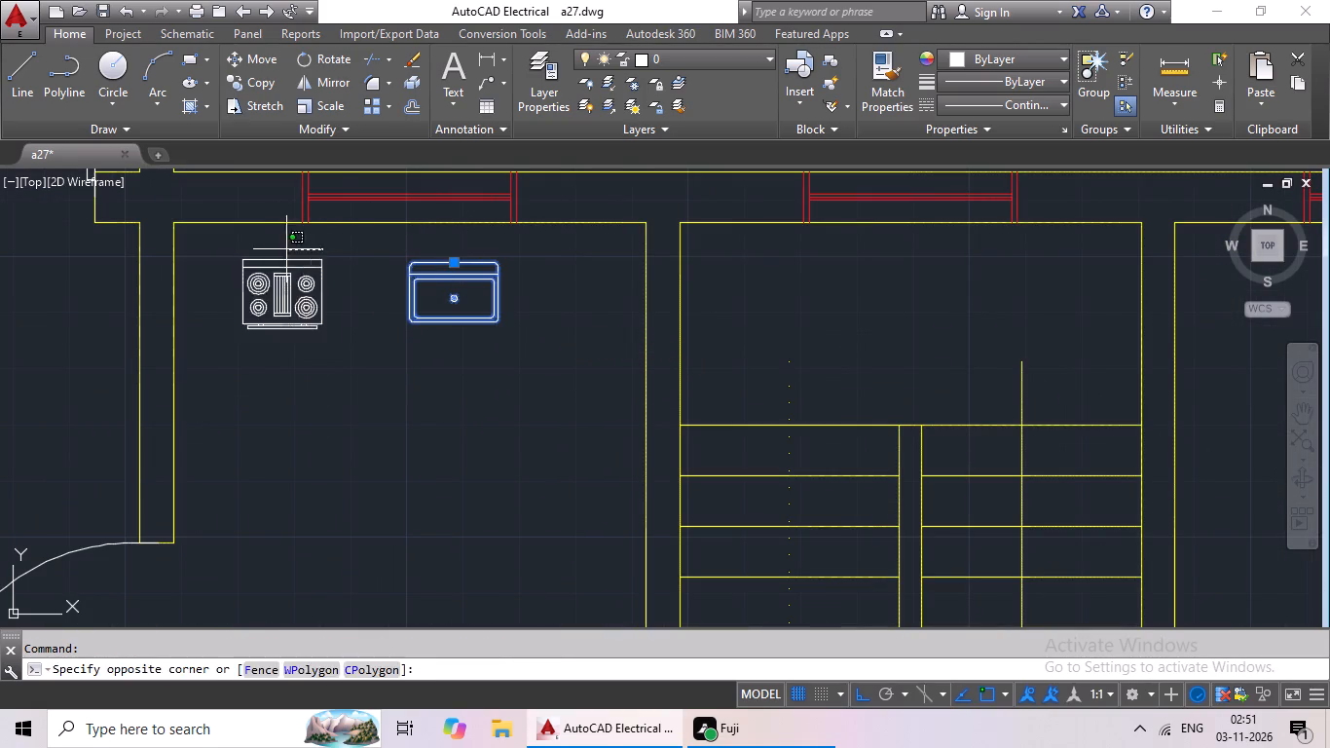
{"action": "left_click_drag", "start_coordinate": [286, 249], "coordinate": [561, 283]}
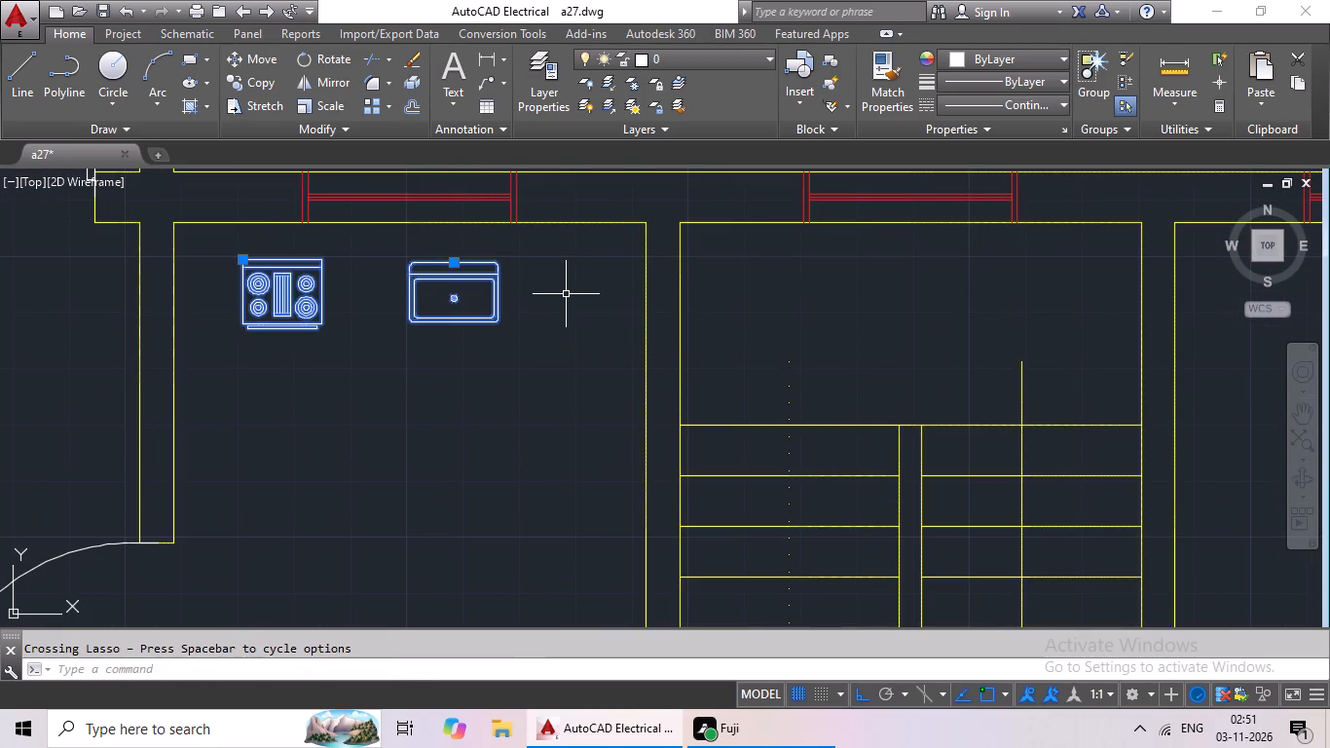
{"action": "key", "text": "ctrl+c"}
{"action": "key", "text": "ctrl+v"}
{"action": "scroll", "coordinate": [704, 328], "scroll_direction": "down", "scroll_amount": 2}
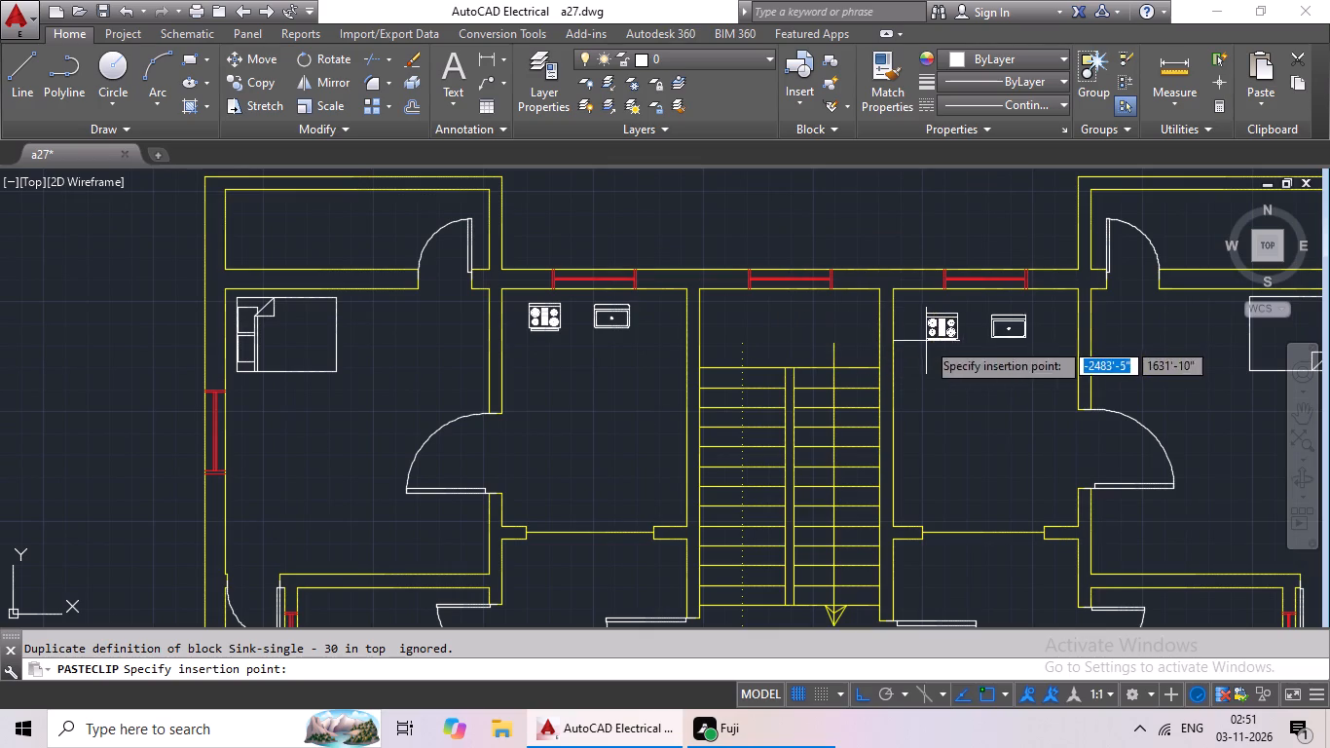
{"action": "left_click", "coordinate": [942, 333]}
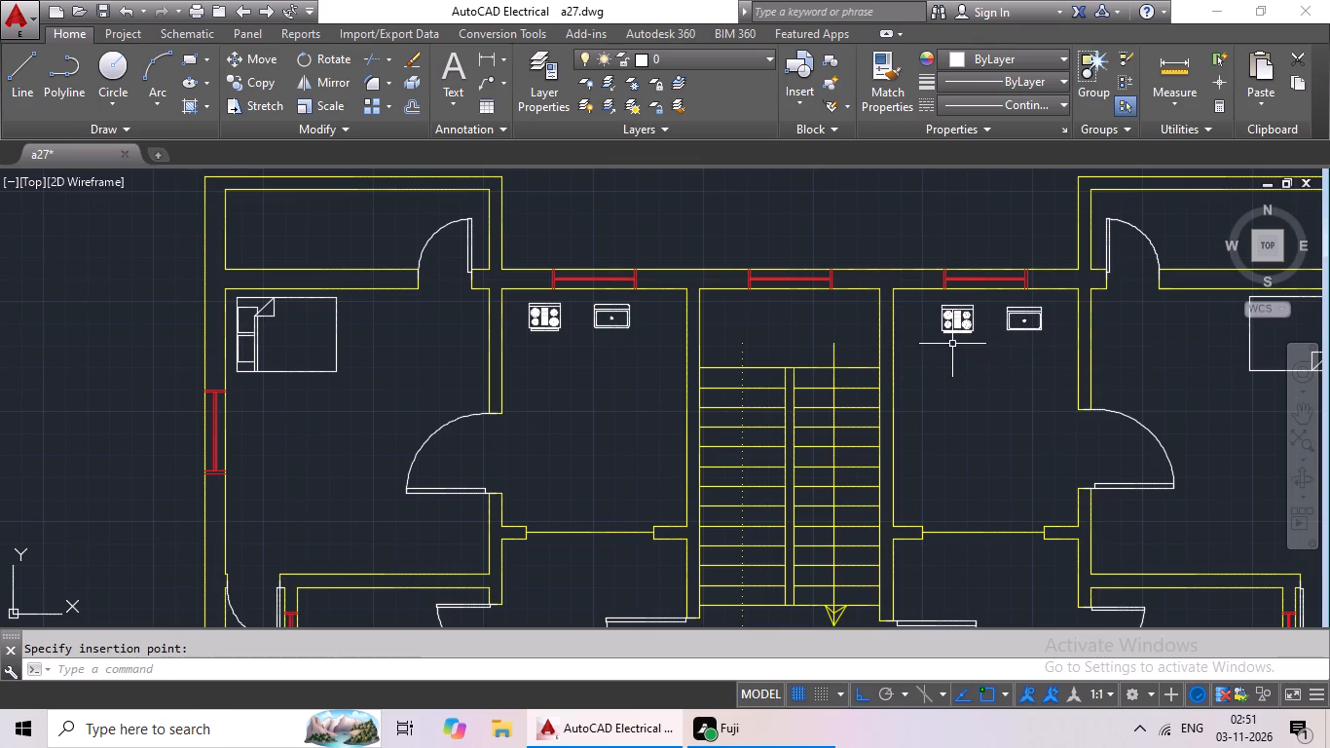
Paste a copy of the east kitchen's stove and sink pair into the empty space east of the new plan.
{"action": "scroll", "coordinate": [953, 347], "scroll_direction": "down", "scroll_amount": 1}
{"action": "middle_click_drag", "start_coordinate": [962, 365], "coordinate": [819, 249]}
{"action": "scroll", "coordinate": [852, 293], "scroll_direction": "down", "scroll_amount": 1}
{"action": "middle_click_drag", "start_coordinate": [867, 321], "coordinate": [827, 230]}
{"action": "scroll", "coordinate": [1076, 361], "scroll_direction": "down", "scroll_amount": 1}
{"action": "middle_click_drag", "start_coordinate": [1082, 368], "coordinate": [995, 342]}
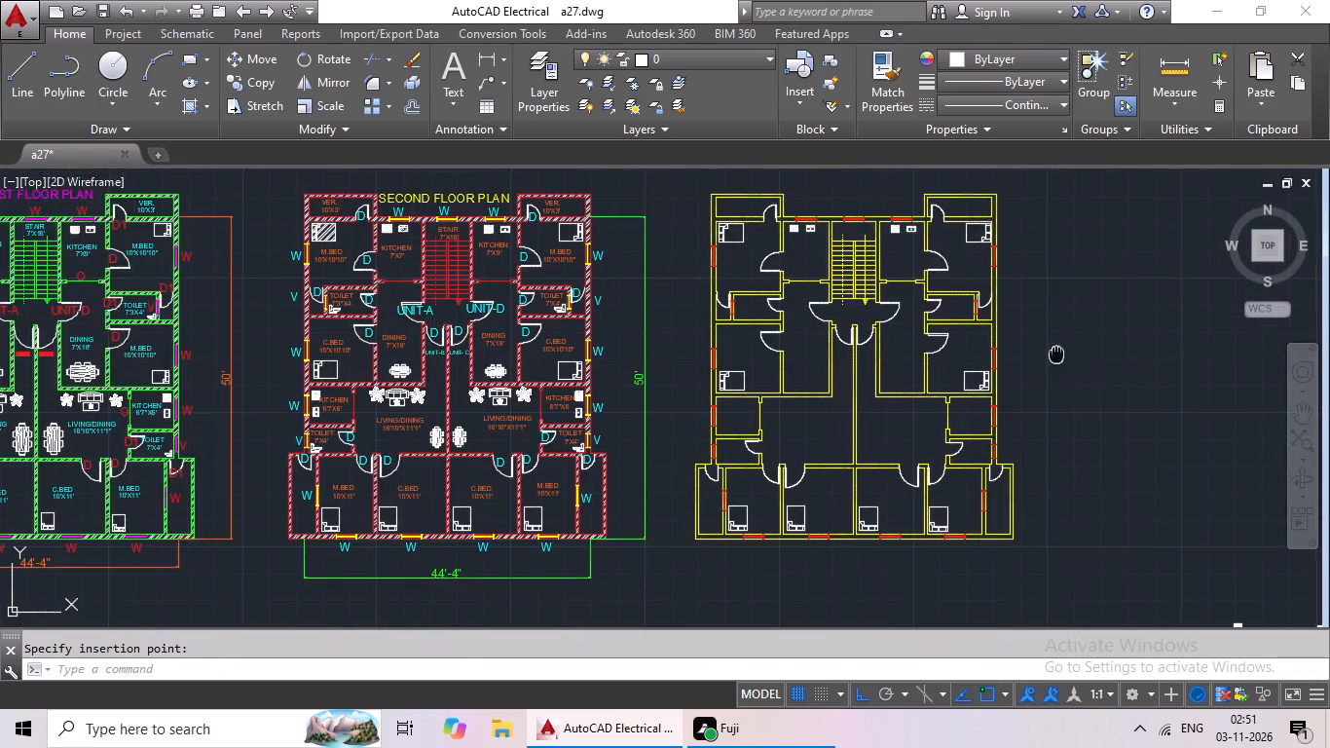
{"action": "middle_click_drag", "start_coordinate": [995, 342], "coordinate": [799, 315]}
{"action": "middle_click_drag", "start_coordinate": [885, 435], "coordinate": [863, 564]}
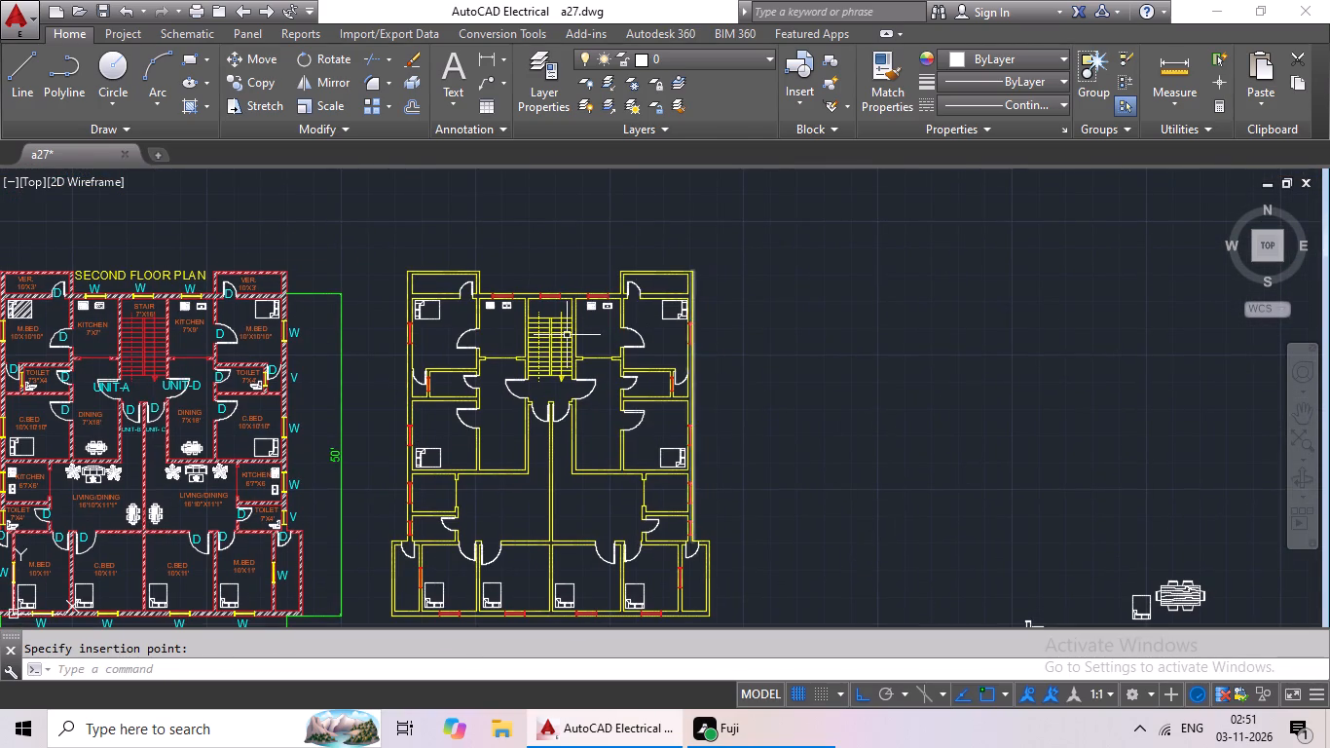
{"action": "scroll", "coordinate": [588, 314], "scroll_direction": "up", "scroll_amount": 3}
{"action": "scroll", "coordinate": [662, 282], "scroll_direction": "up", "scroll_amount": 3}
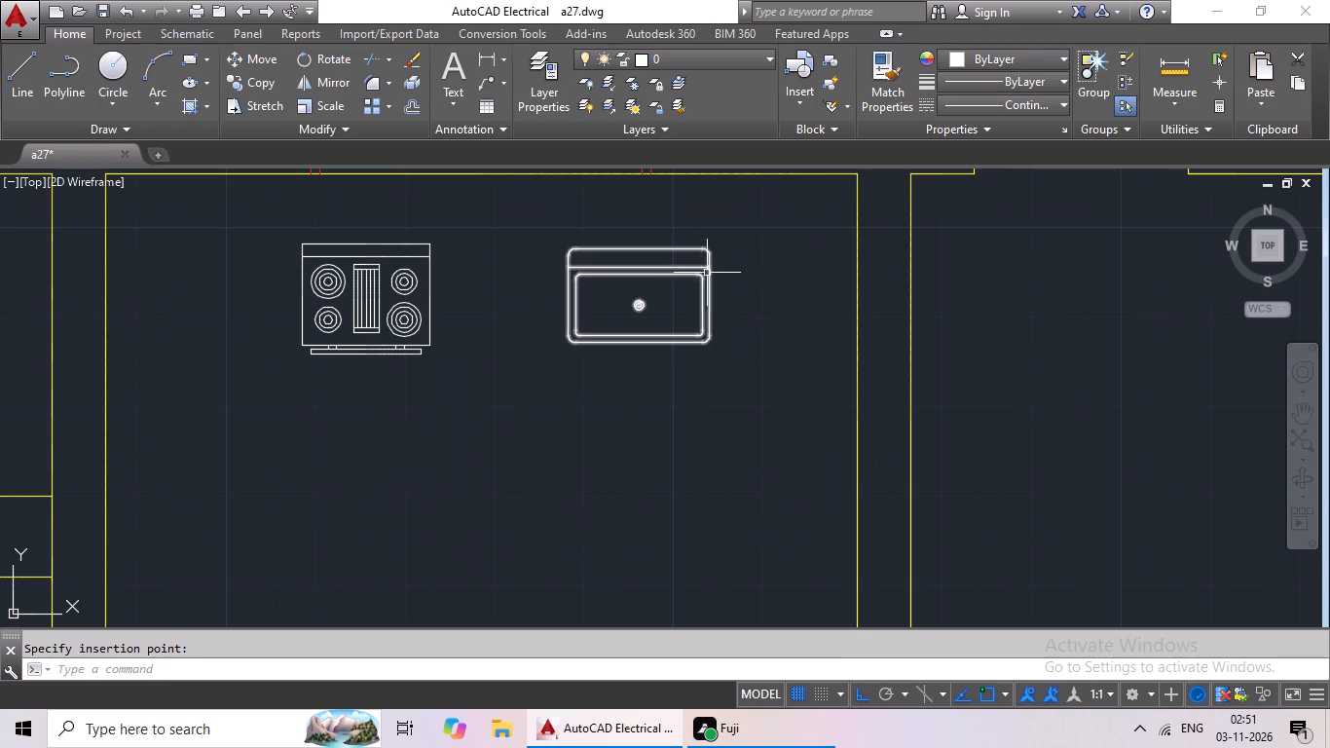
{"action": "left_click_drag", "start_coordinate": [777, 262], "coordinate": [336, 330]}
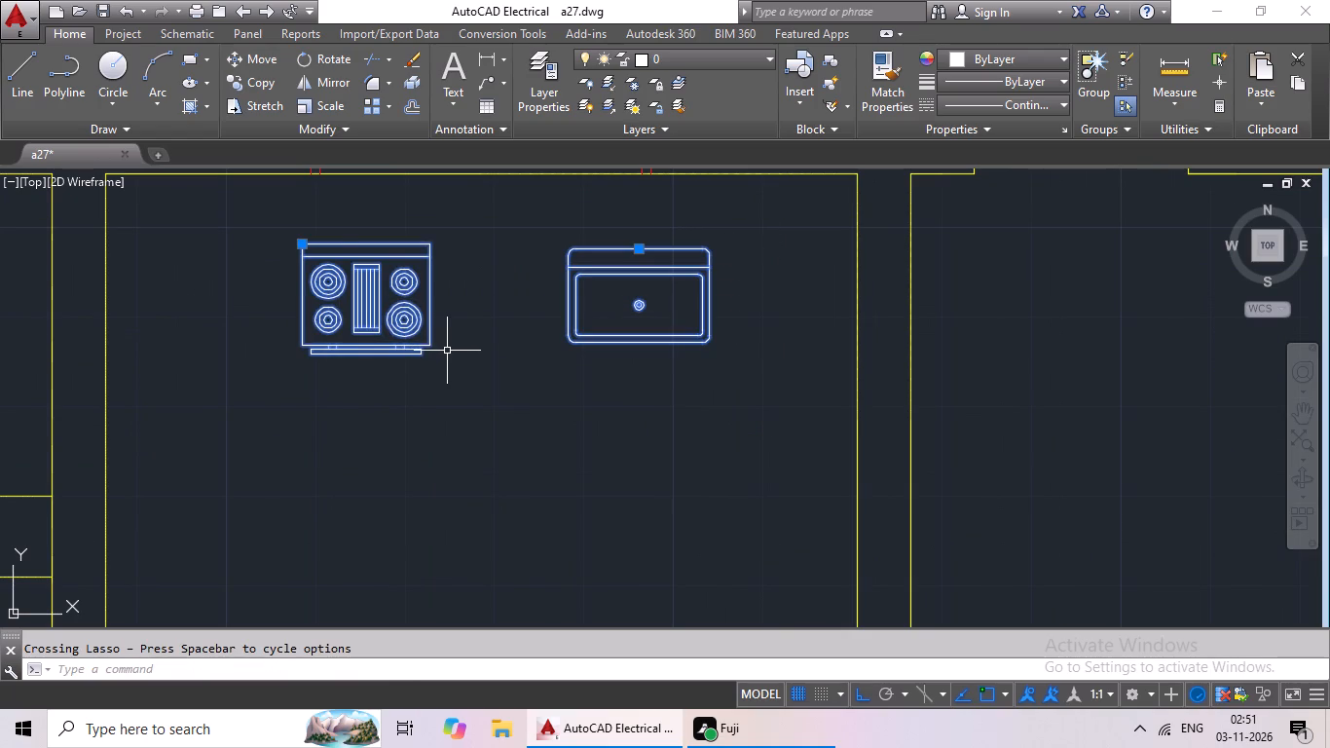
{"action": "key", "text": "ctrl+c"}
{"action": "key", "text": "ctrl+v"}
{"action": "scroll", "coordinate": [796, 381], "scroll_direction": "down", "scroll_amount": 2}
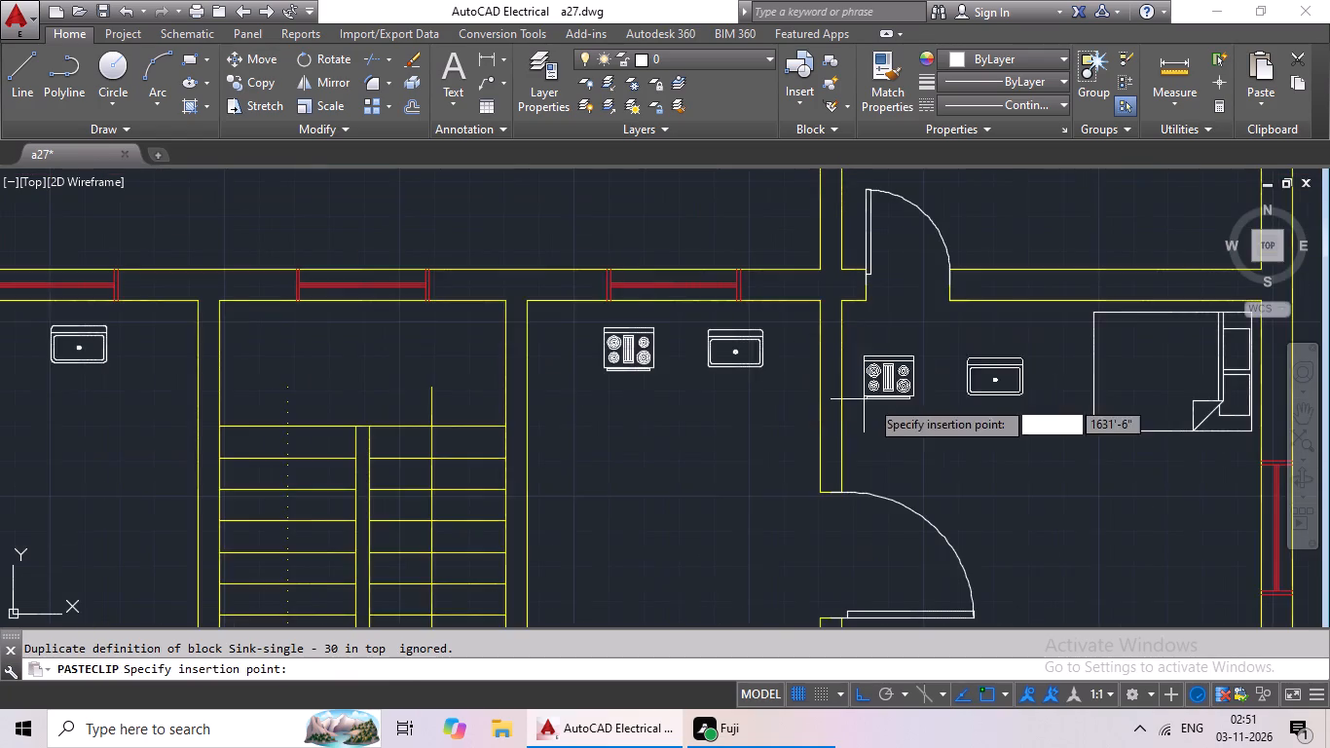
{"action": "middle_click_drag", "start_coordinate": [872, 398], "coordinate": [277, 324]}
{"action": "scroll", "coordinate": [344, 319], "scroll_direction": "down", "scroll_amount": 2}
{"action": "left_click", "coordinate": [811, 360]}
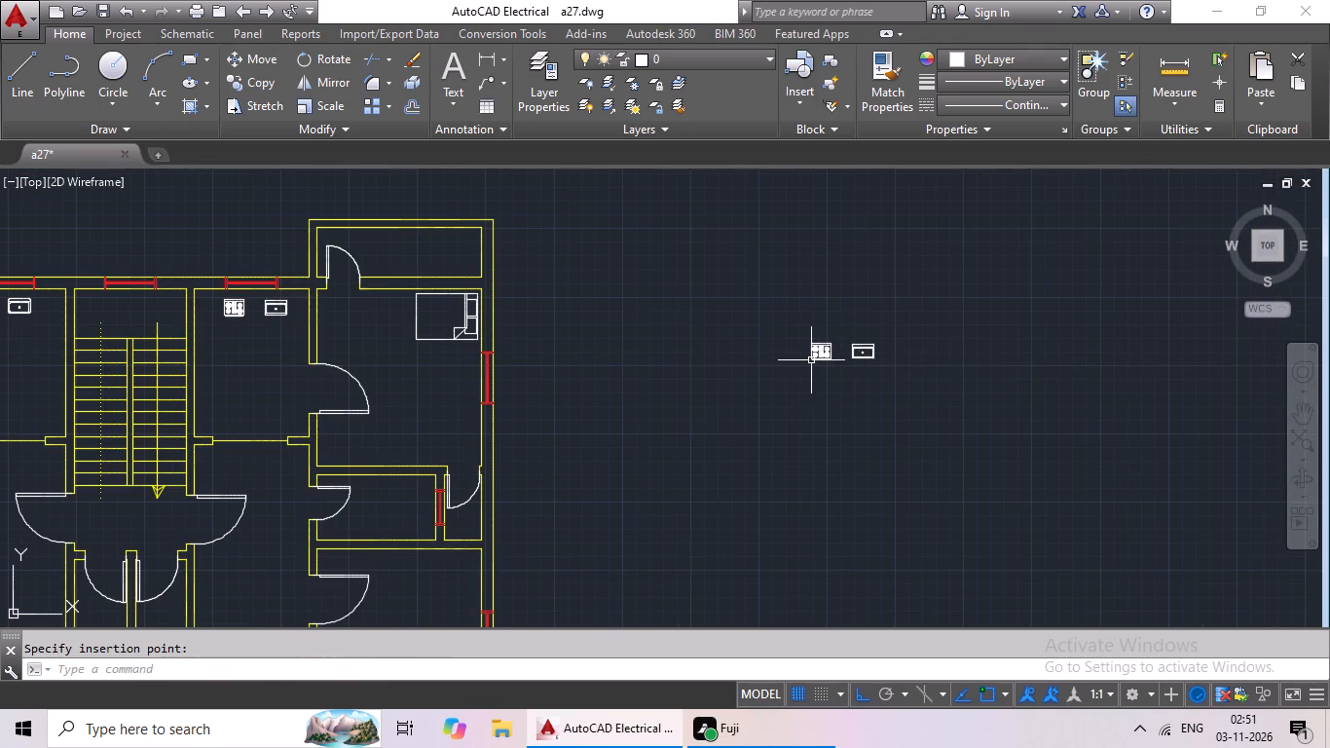
Rotate the loose stove and sink pair 270° about the sink's upper-right corner.
{"action": "scroll", "coordinate": [869, 343], "scroll_direction": "up", "scroll_amount": 2}
{"action": "left_click_drag", "start_coordinate": [862, 323], "coordinate": [964, 416]}
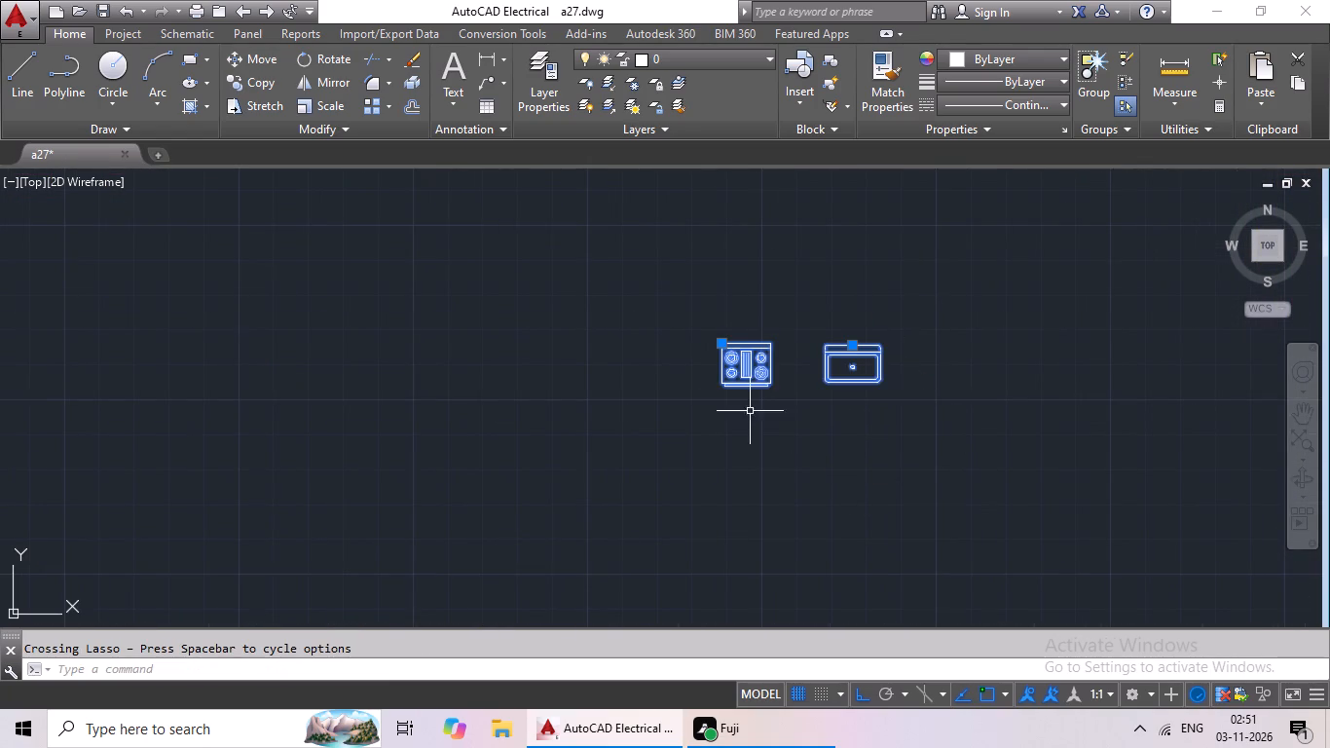
{"action": "left_click", "coordinate": [330, 59]}
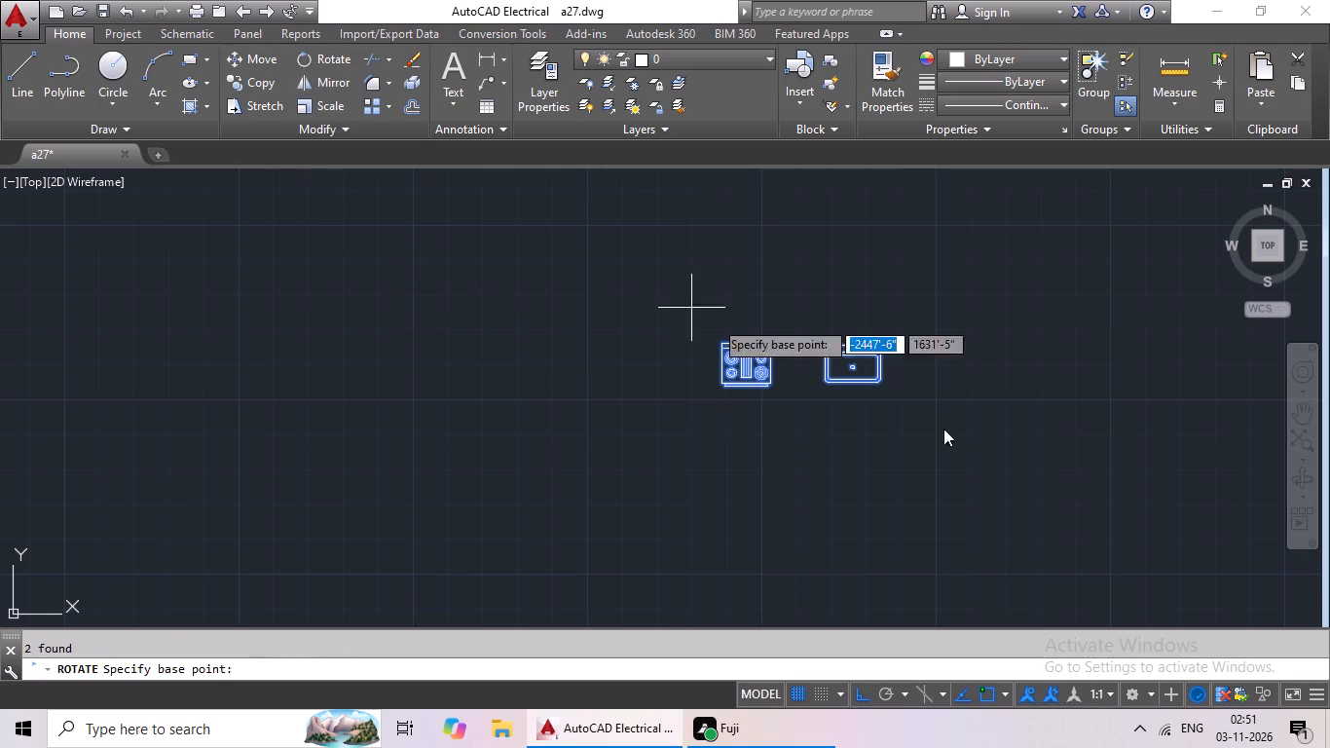
{"action": "left_click", "coordinate": [880, 348]}
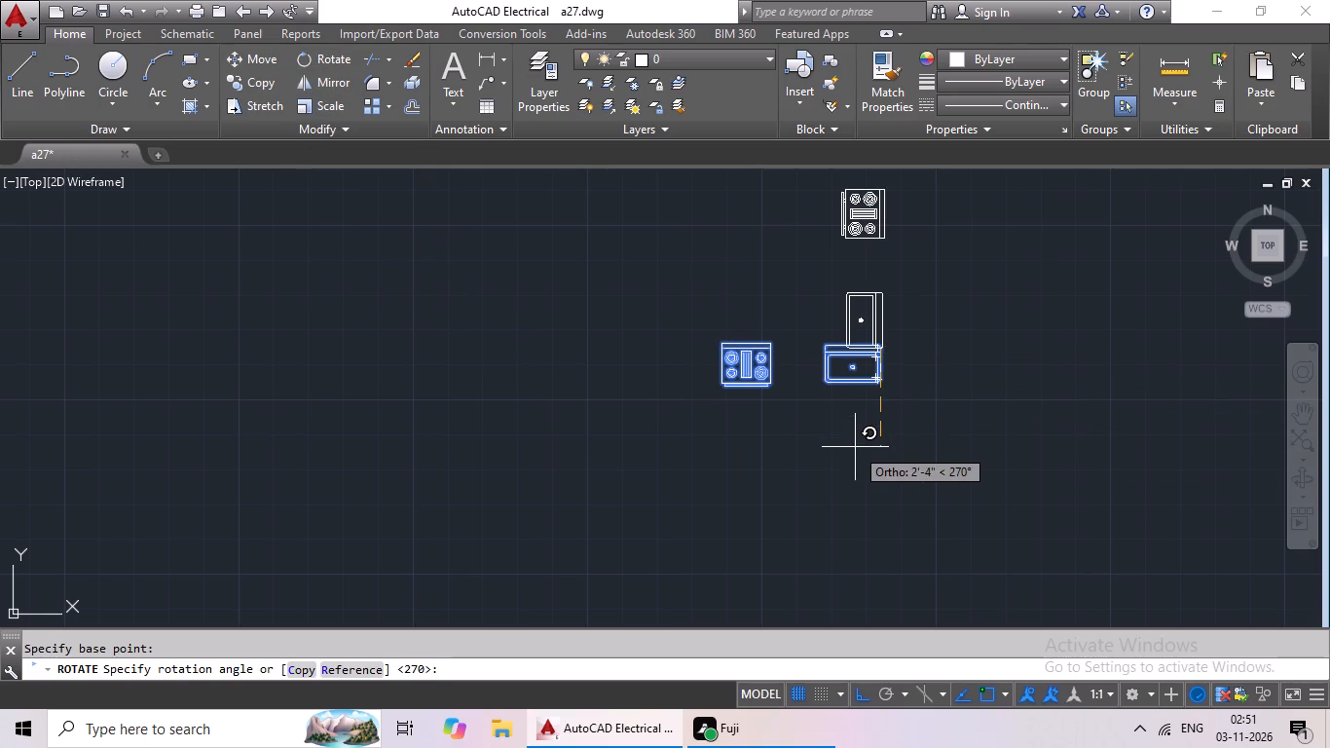
{"action": "left_click", "coordinate": [854, 449]}
Copy the rotated stove and sink pair into the new plan's lower east kitchen, beside its exterior window.
{"action": "middle_click_drag", "start_coordinate": [943, 333], "coordinate": [917, 442]}
{"action": "left_click_drag", "start_coordinate": [951, 289], "coordinate": [733, 307]}
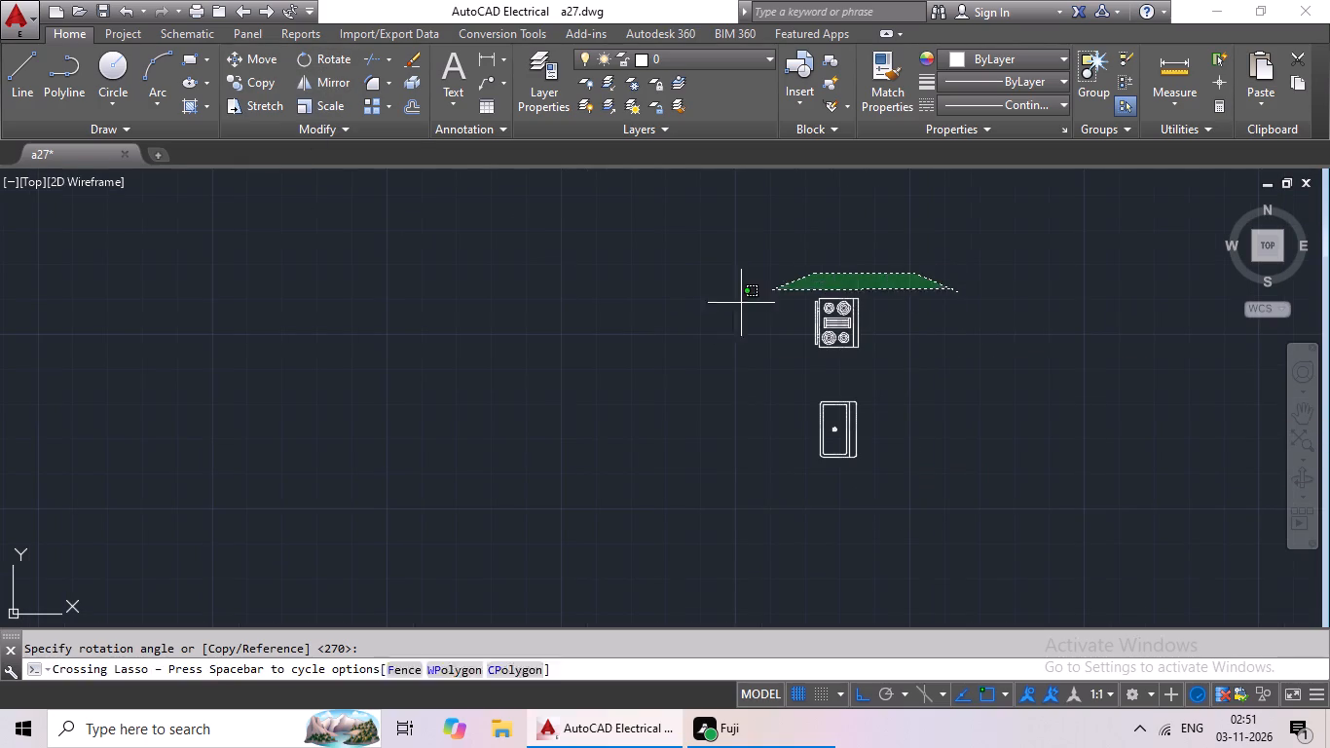
{"action": "left_click_drag", "start_coordinate": [733, 307], "coordinate": [1044, 550]}
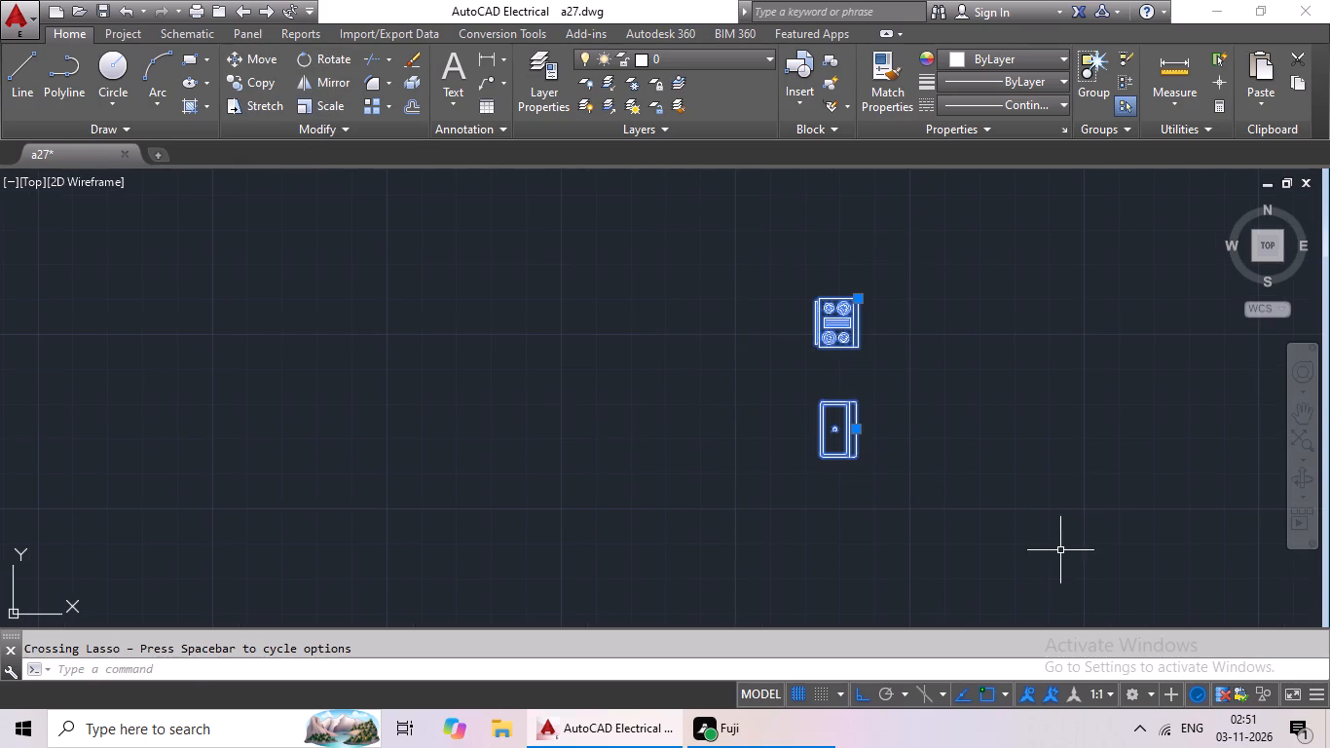
{"action": "key", "text": "ctrl+c"}
{"action": "key", "text": "ctrl+v"}
{"action": "scroll", "coordinate": [894, 588], "scroll_direction": "down", "scroll_amount": 2, "text": "ctrl"}
{"action": "middle_click_drag", "start_coordinate": [822, 614], "coordinate": [1131, 434]}
{"action": "scroll", "coordinate": [1022, 495], "scroll_direction": "down", "scroll_amount": 1}
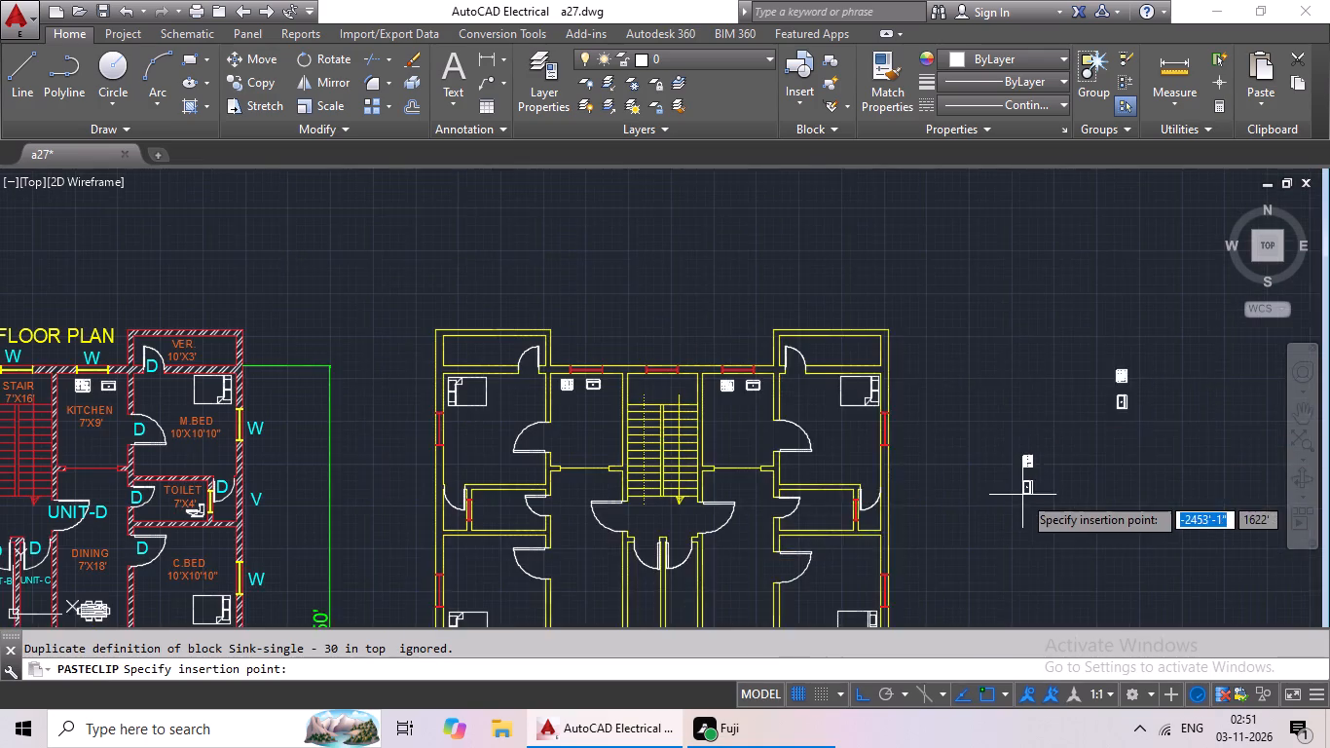
{"action": "middle_click_drag", "start_coordinate": [1021, 495], "coordinate": [1045, 377]}
{"action": "middle_click_drag", "start_coordinate": [969, 406], "coordinate": [998, 283]}
{"action": "middle_click_drag", "start_coordinate": [979, 369], "coordinate": [1024, 342]}
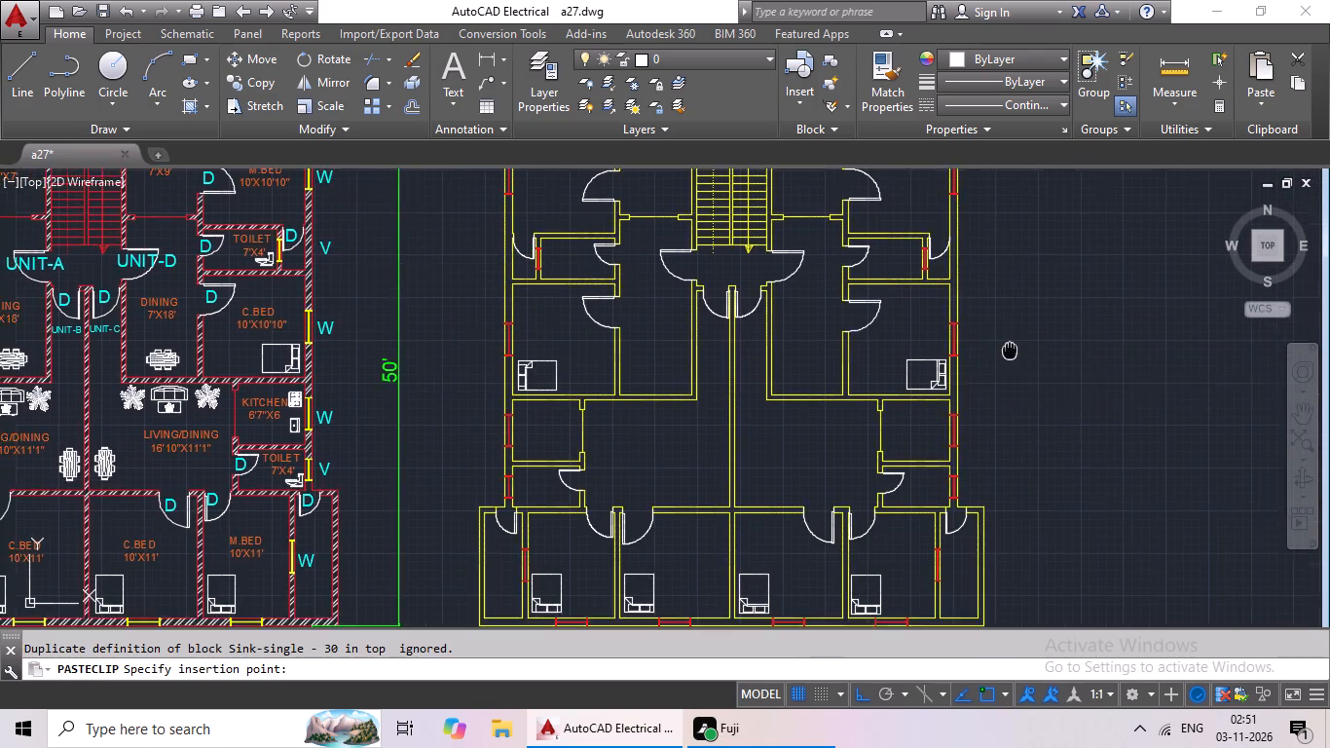
{"action": "middle_click_drag", "start_coordinate": [1024, 342], "coordinate": [1059, 319]}
{"action": "scroll", "coordinate": [986, 393], "scroll_direction": "up", "scroll_amount": 4}
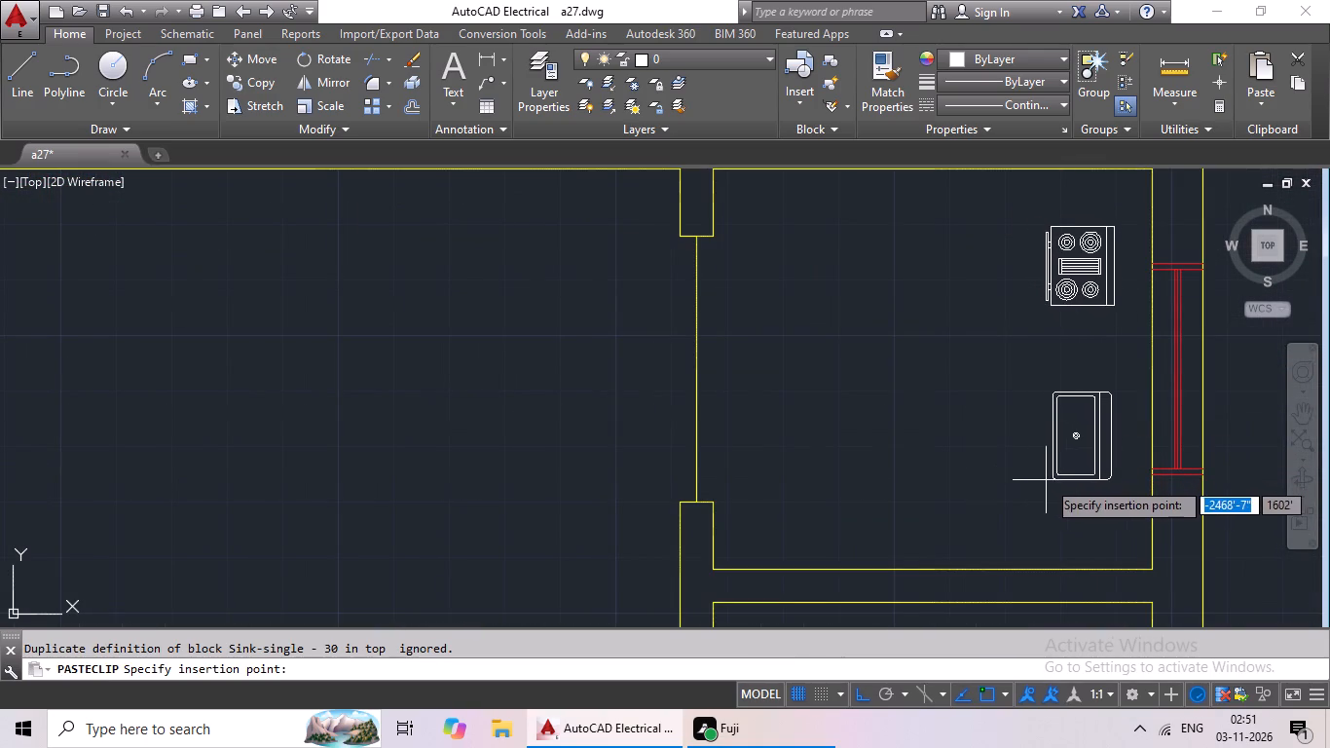
{"action": "left_click", "coordinate": [1065, 490]}
Mirror the loose rotated stove and sink pair across a vertical line just east of it, erasing the source objects.
{"action": "scroll", "coordinate": [1147, 455], "scroll_direction": "down", "scroll_amount": 3}
{"action": "middle_click_drag", "start_coordinate": [1151, 451], "coordinate": [770, 450]}
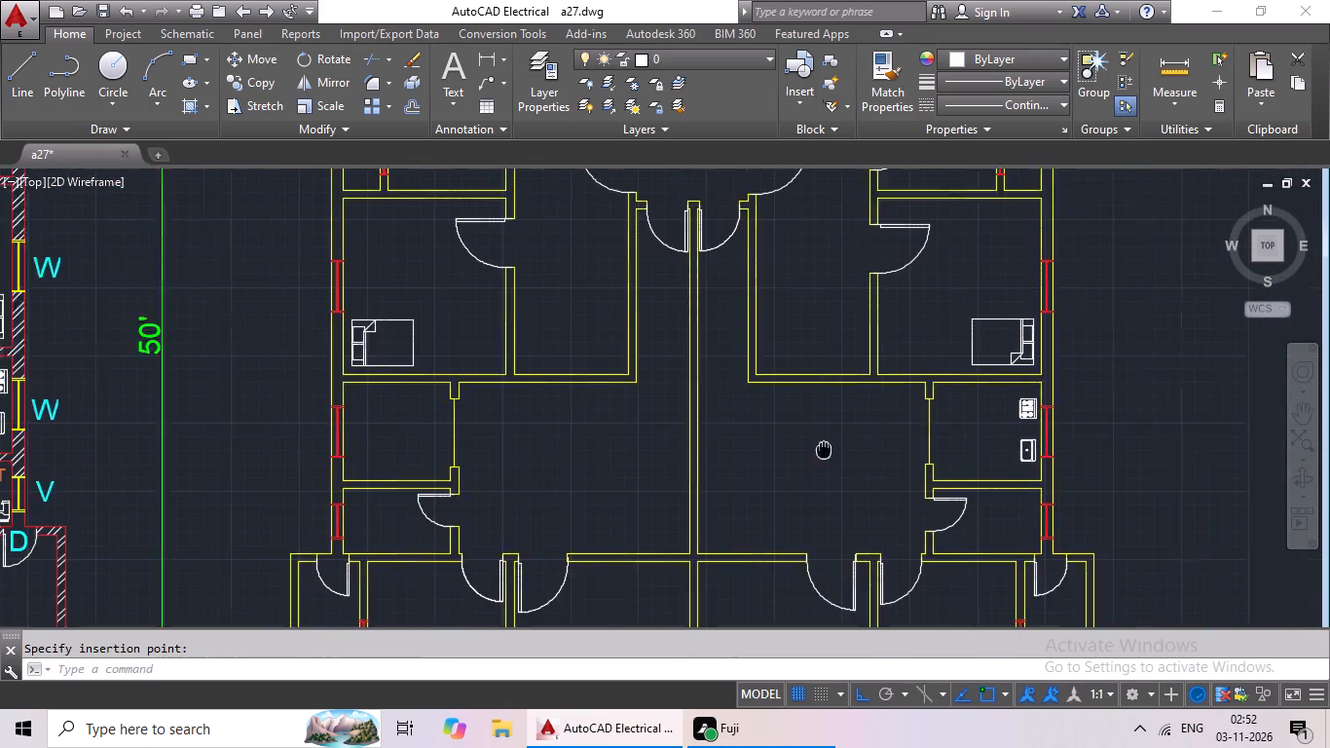
{"action": "middle_click_drag", "start_coordinate": [770, 450], "coordinate": [671, 457]}
{"action": "scroll", "coordinate": [857, 439], "scroll_direction": "down", "scroll_amount": 1}
{"action": "middle_click_drag", "start_coordinate": [907, 445], "coordinate": [720, 450]}
{"action": "scroll", "coordinate": [903, 412], "scroll_direction": "down", "scroll_amount": 1}
{"action": "middle_click_drag", "start_coordinate": [947, 415], "coordinate": [912, 478]}
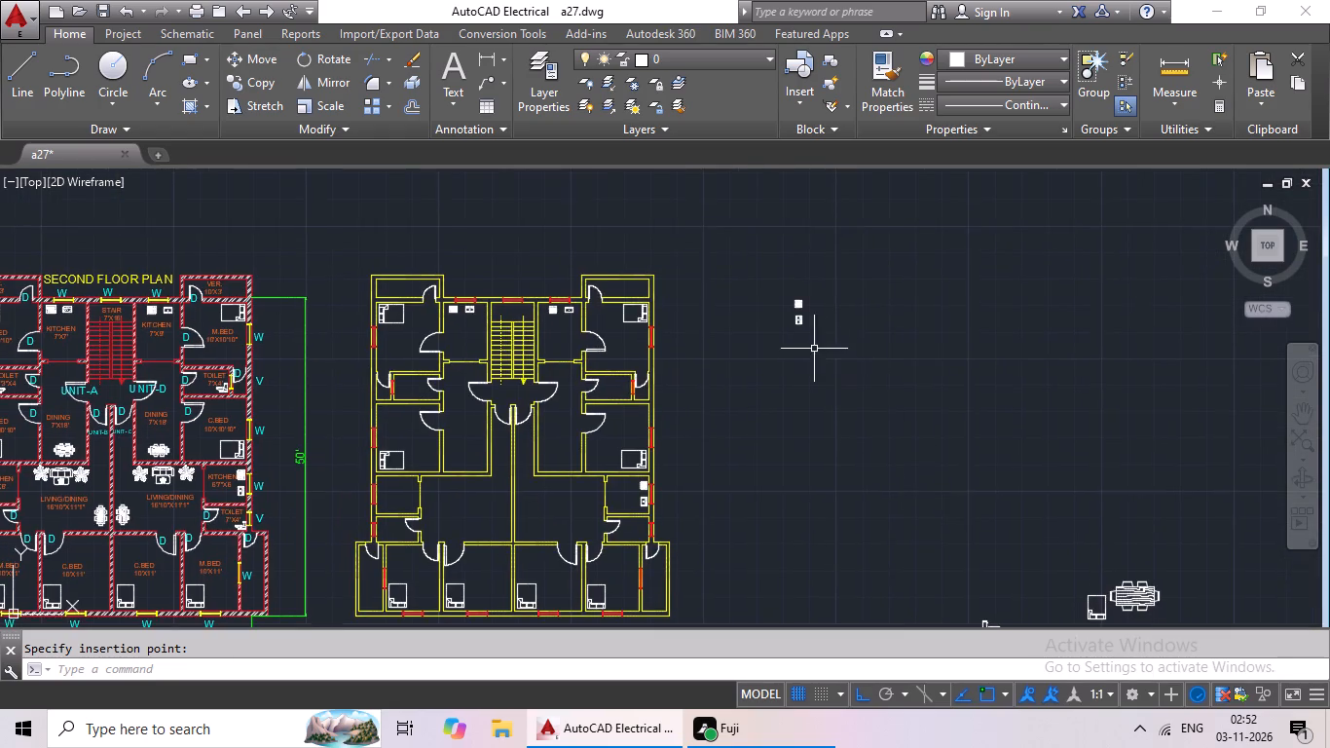
{"action": "scroll", "coordinate": [814, 349], "scroll_direction": "up", "scroll_amount": 3}
{"action": "middle_click_drag", "start_coordinate": [828, 339], "coordinate": [798, 497]}
{"action": "left_click_drag", "start_coordinate": [854, 268], "coordinate": [826, 431]}
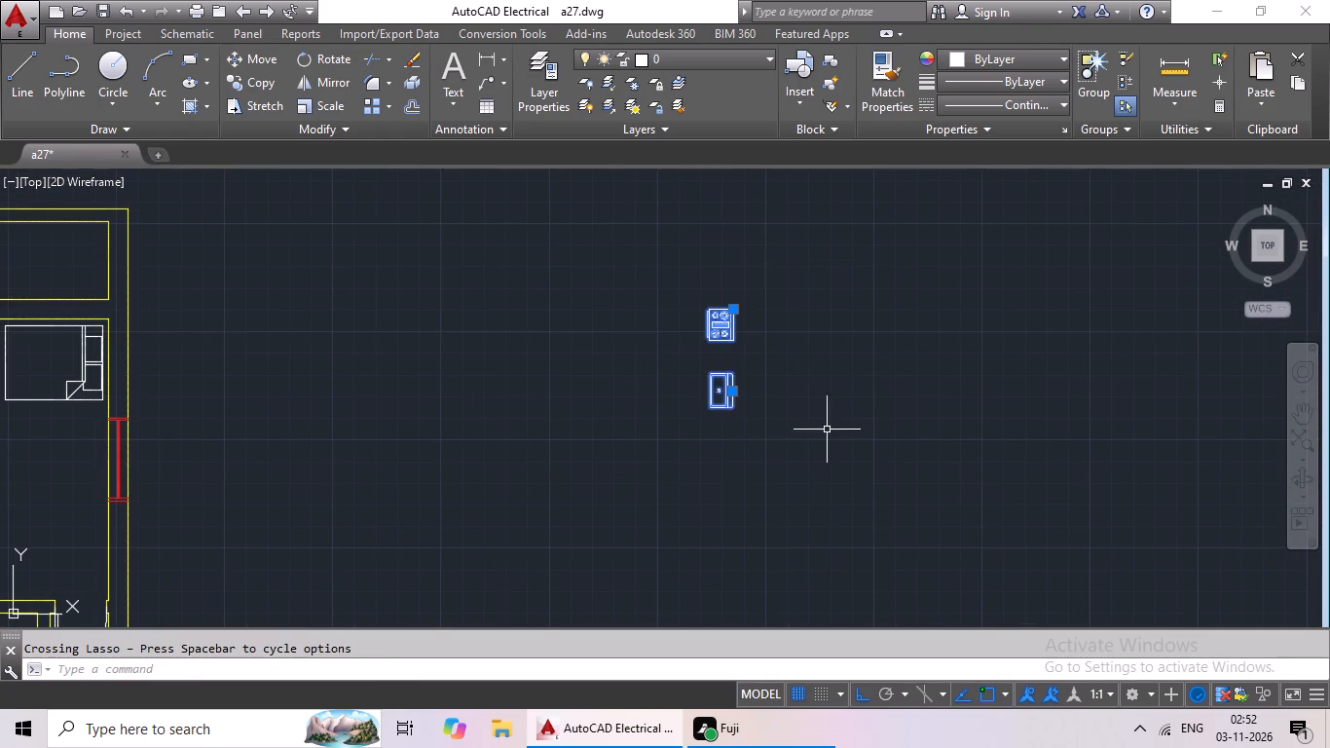
{"action": "left_click_drag", "start_coordinate": [317, 80], "coordinate": [317, 89]}
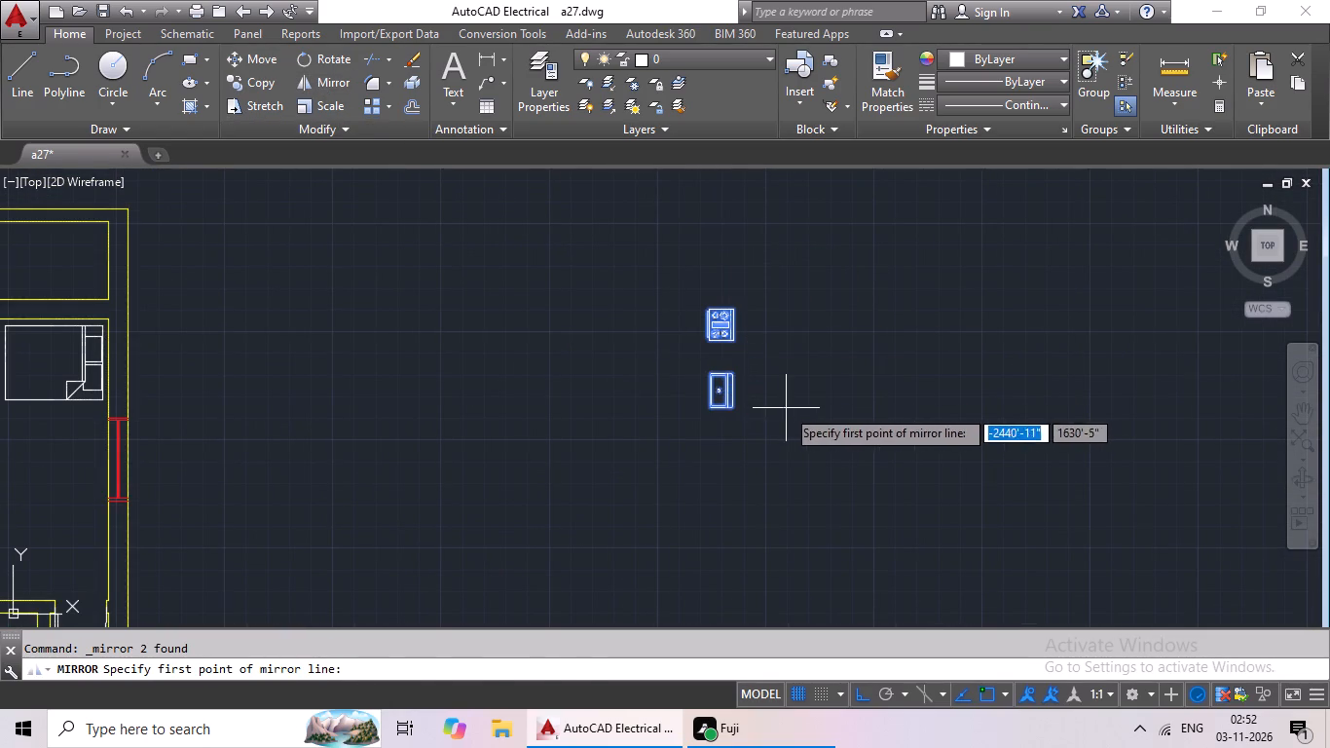
{"action": "left_click", "coordinate": [787, 410]}
{"action": "left_click", "coordinate": [798, 265]}
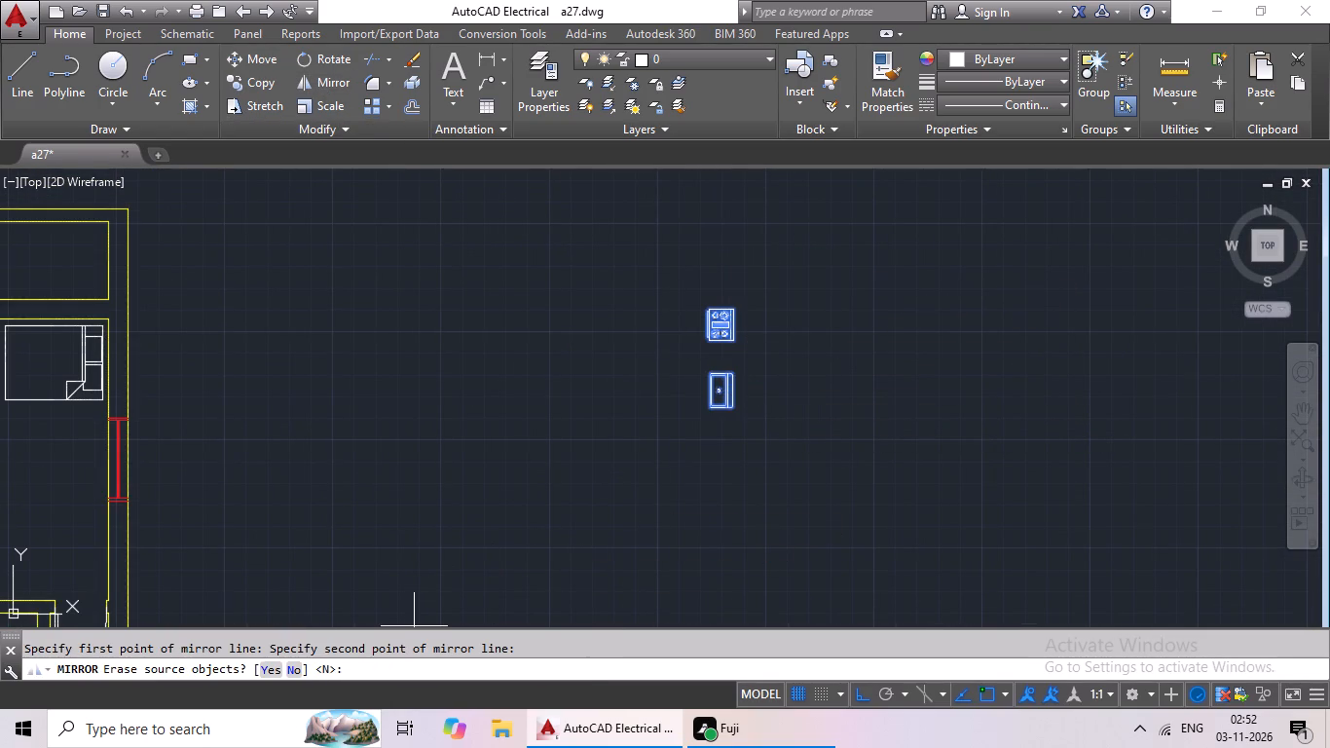
{"action": "left_click", "coordinate": [272, 666]}
Copy the mirrored stove and sink pair into the new plan's lower west kitchen, beside its exterior window.
{"action": "left_click_drag", "start_coordinate": [866, 251], "coordinate": [861, 466]}
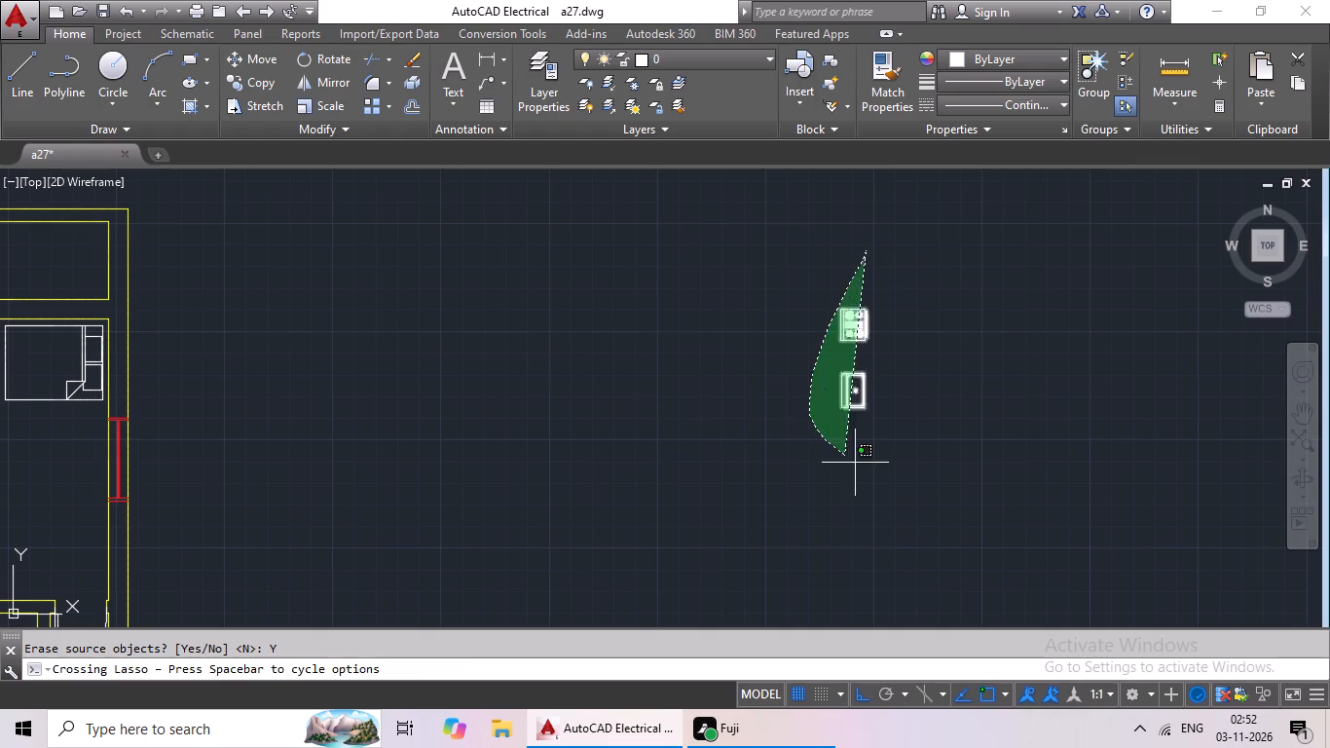
{"action": "left_click_drag", "start_coordinate": [861, 466], "coordinate": [999, 397]}
{"action": "key", "text": "ctrl+c"}
{"action": "key", "text": "ctrl+v"}
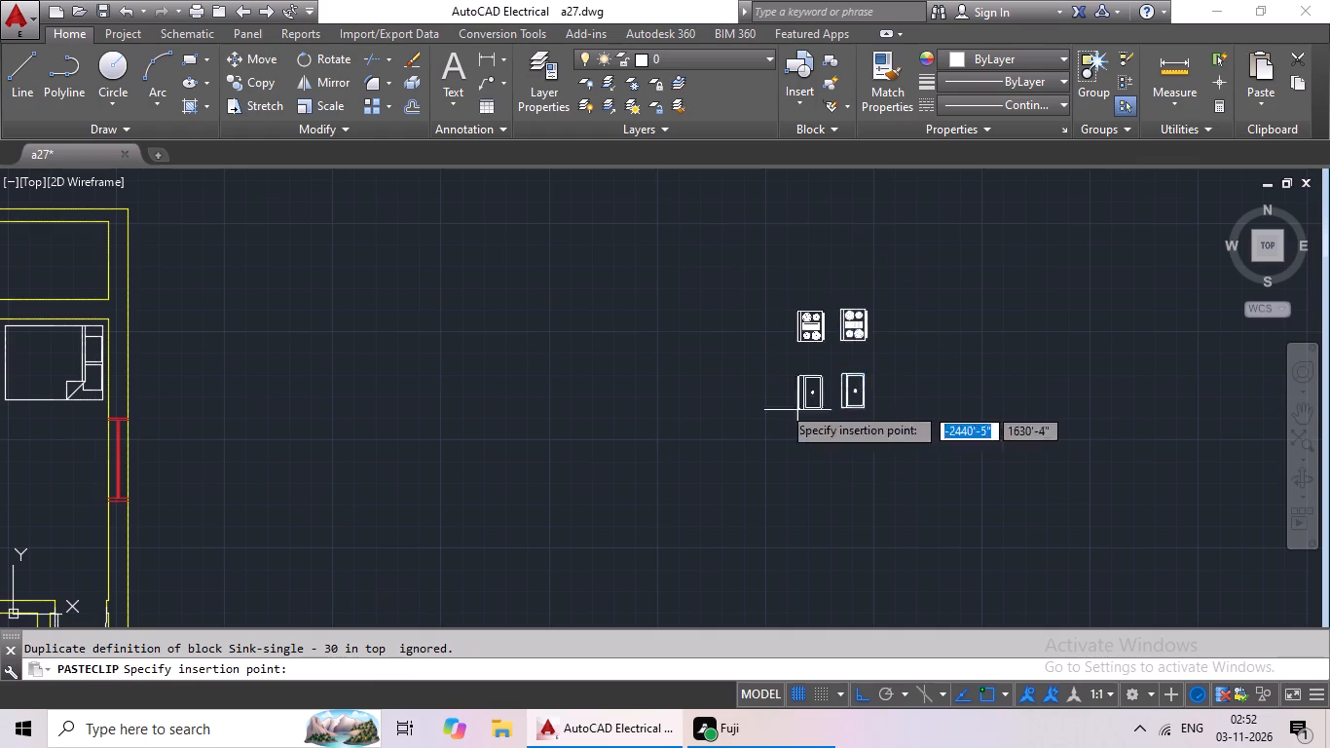
{"action": "scroll", "coordinate": [764, 417], "scroll_direction": "down", "scroll_amount": 2, "text": "ctrl"}
{"action": "middle_click_drag", "start_coordinate": [667, 430], "coordinate": [982, 330]}
{"action": "middle_click_drag", "start_coordinate": [553, 474], "coordinate": [714, 421]}
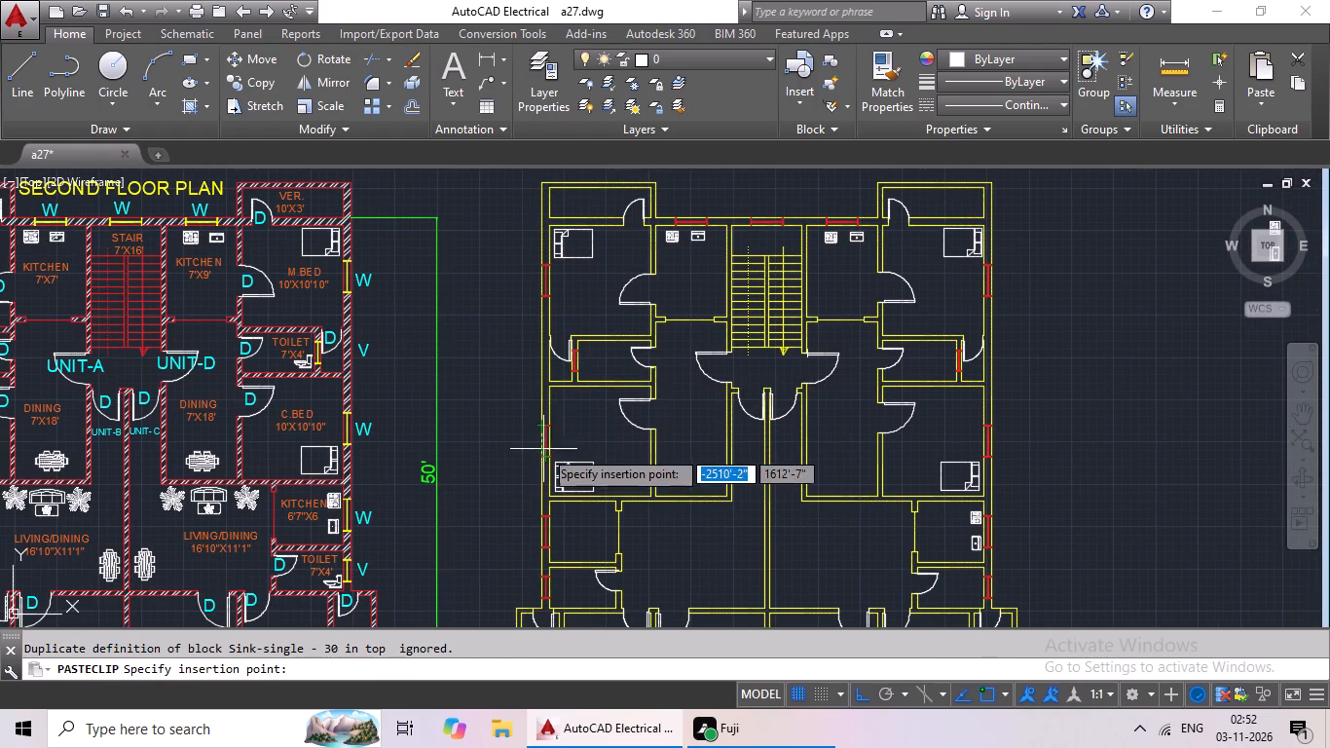
{"action": "middle_click_drag", "start_coordinate": [551, 441], "coordinate": [629, 338]}
{"action": "scroll", "coordinate": [627, 449], "scroll_direction": "up", "scroll_amount": 3}
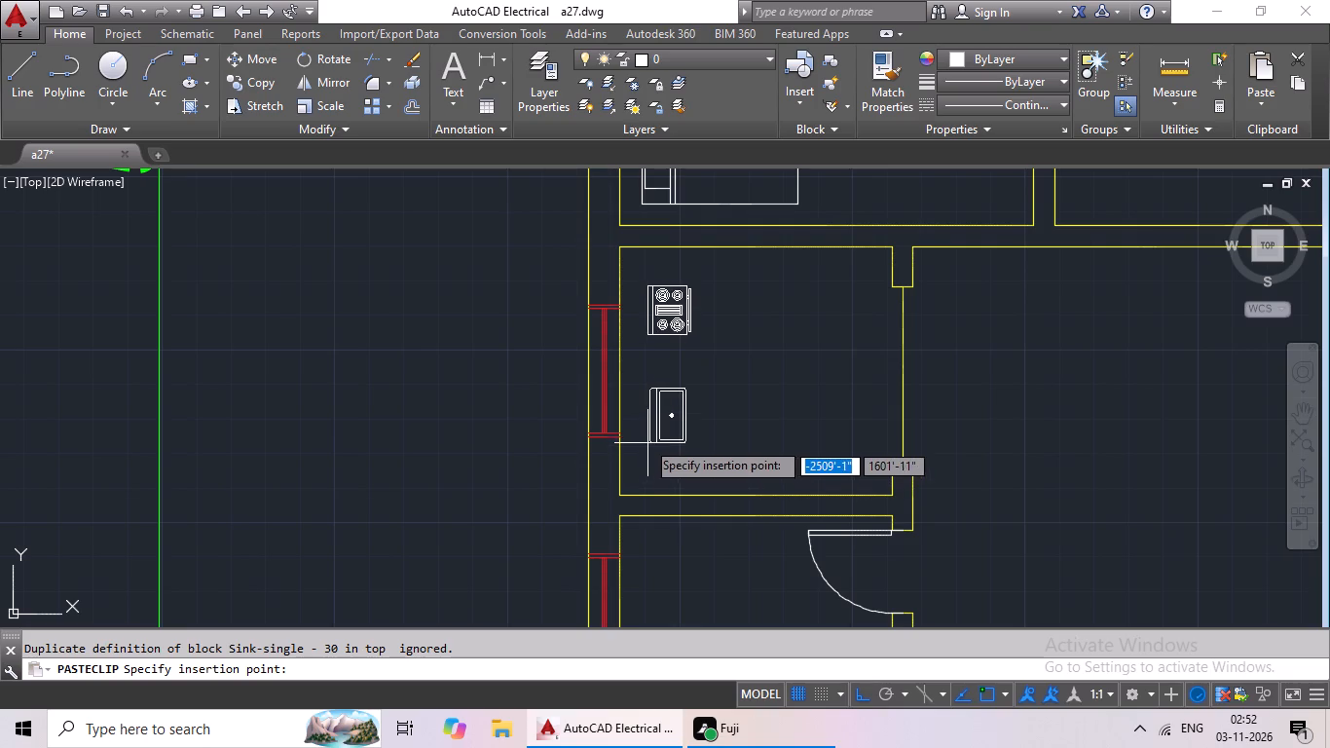
{"action": "left_click", "coordinate": [643, 447]}
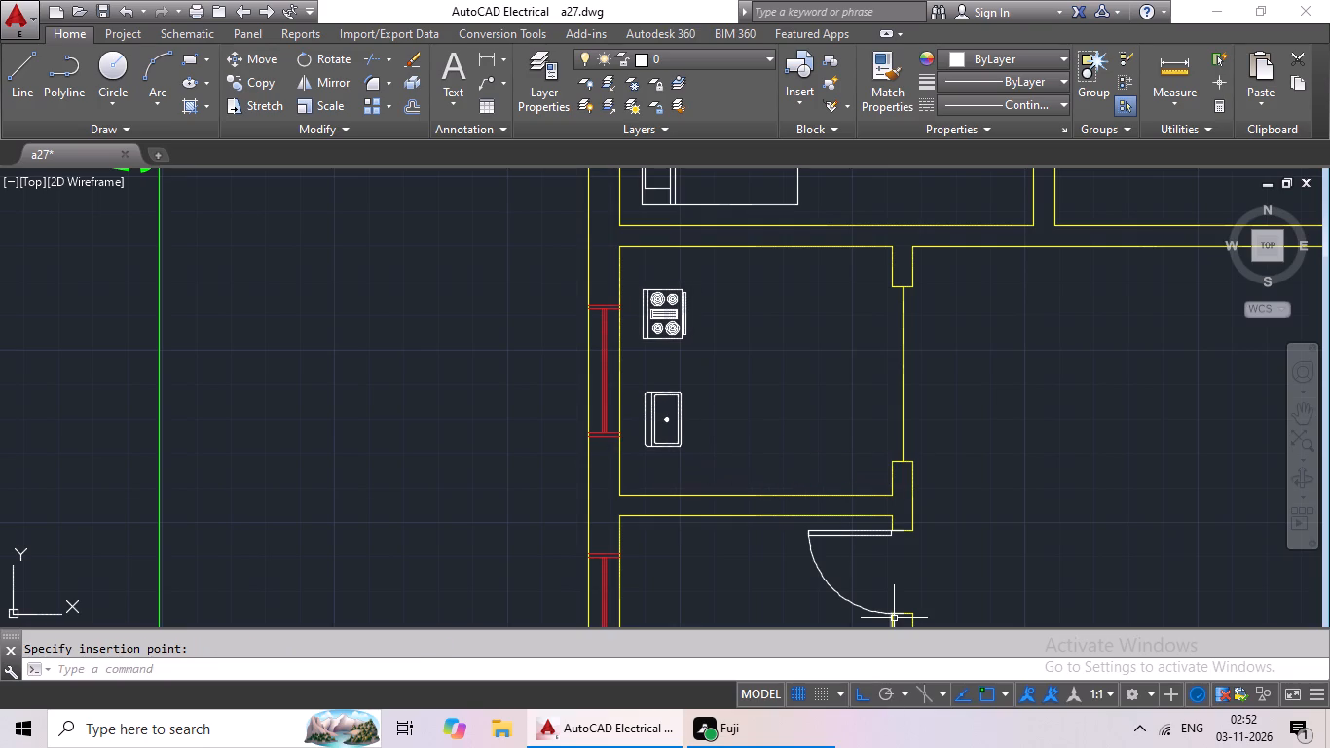
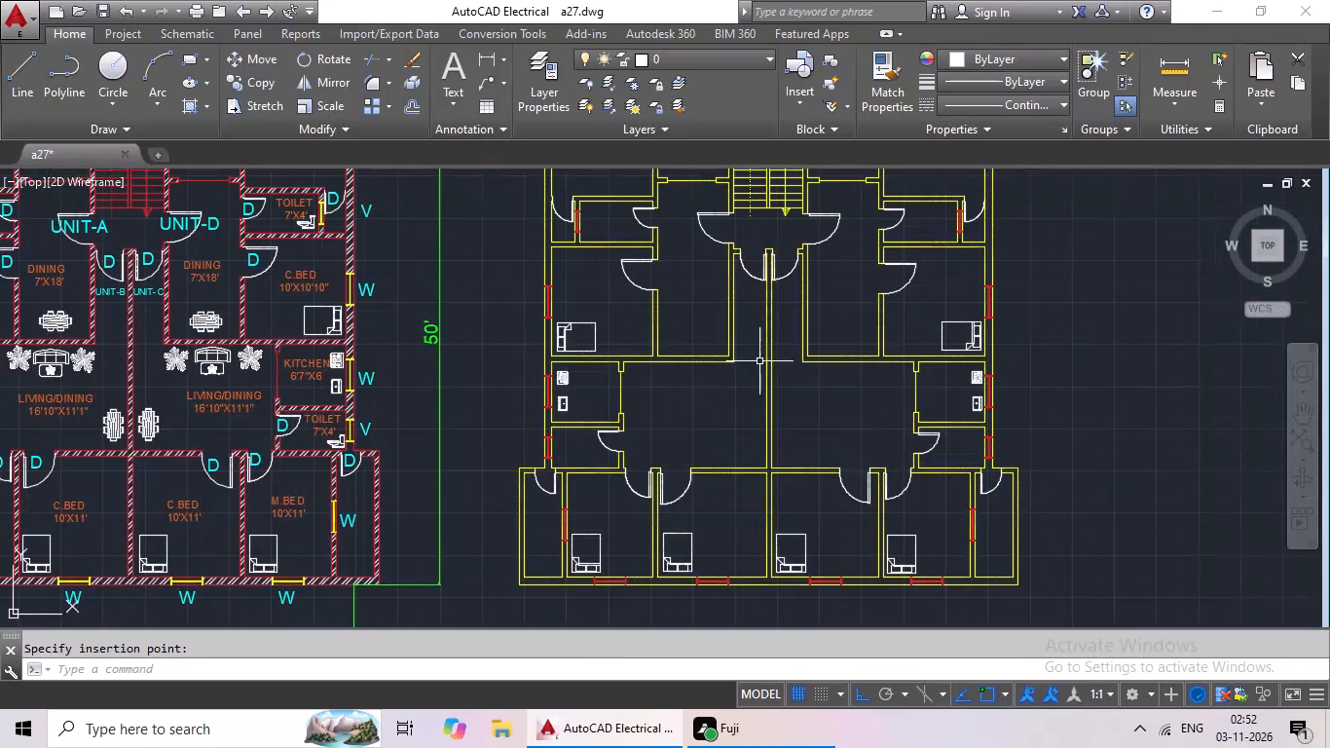
Scale the loose side-view toilet block by reference, using its full width as the reference and a new length of about 1'-2".
{"action": "middle_click_drag", "start_coordinate": [761, 360], "coordinate": [683, 431]}
{"action": "middle_click_drag", "start_coordinate": [734, 391], "coordinate": [669, 447]}
{"action": "middle_click_drag", "start_coordinate": [951, 351], "coordinate": [938, 372]}
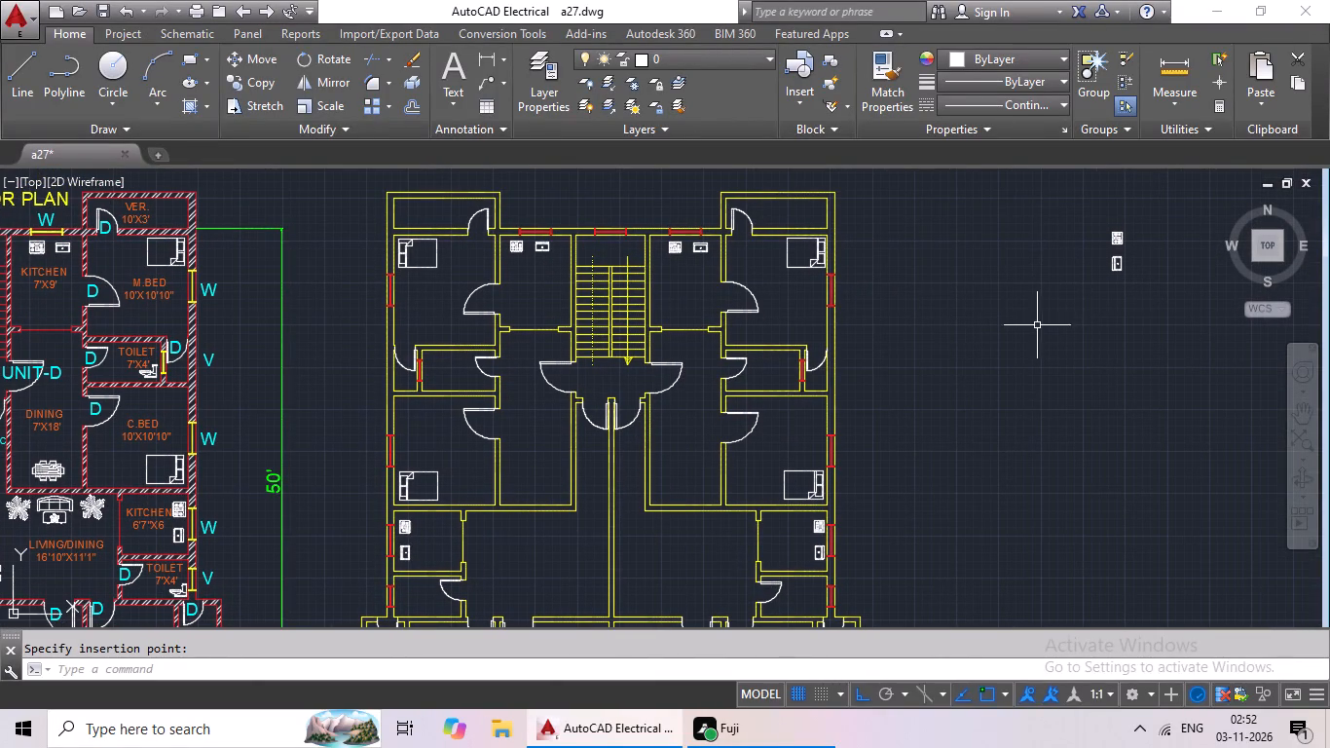
{"action": "middle_click_drag", "start_coordinate": [1075, 336], "coordinate": [711, 355]}
{"action": "scroll", "coordinate": [811, 362], "scroll_direction": "down", "scroll_amount": 2}
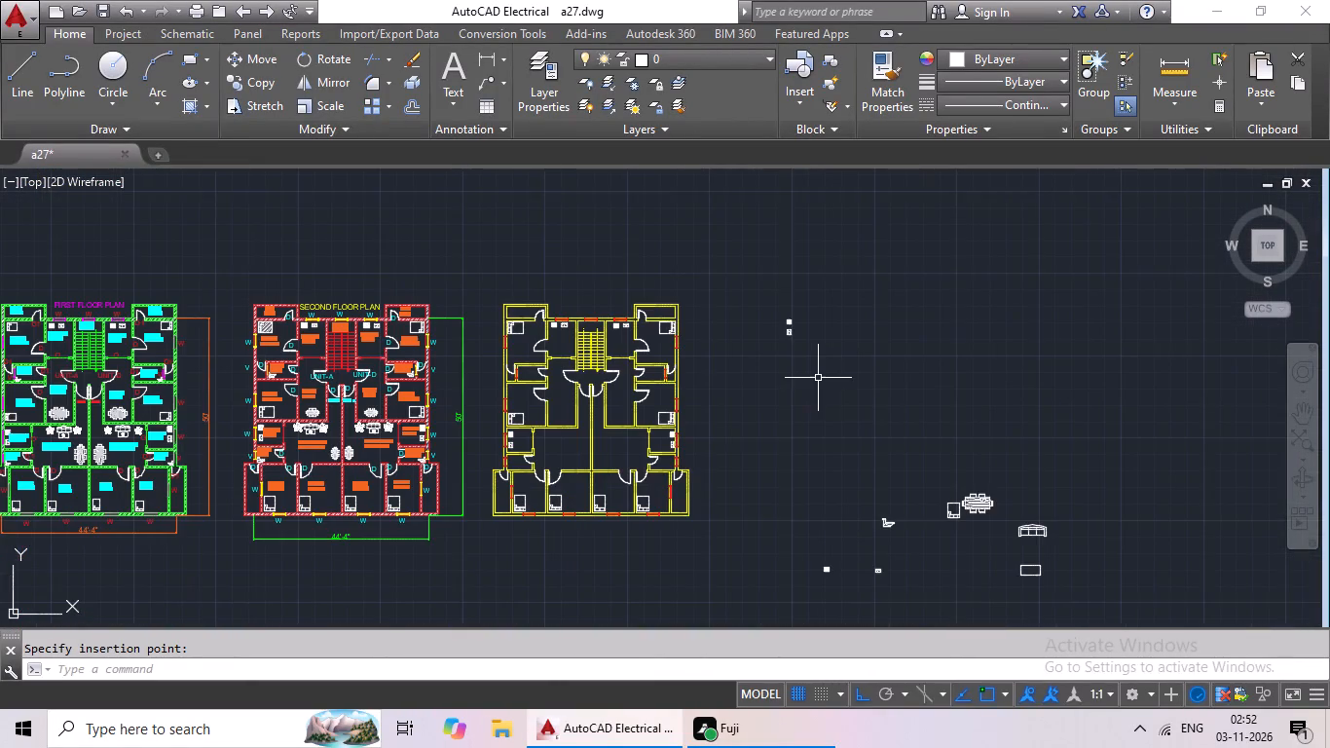
{"action": "middle_click_drag", "start_coordinate": [818, 378], "coordinate": [828, 356]}
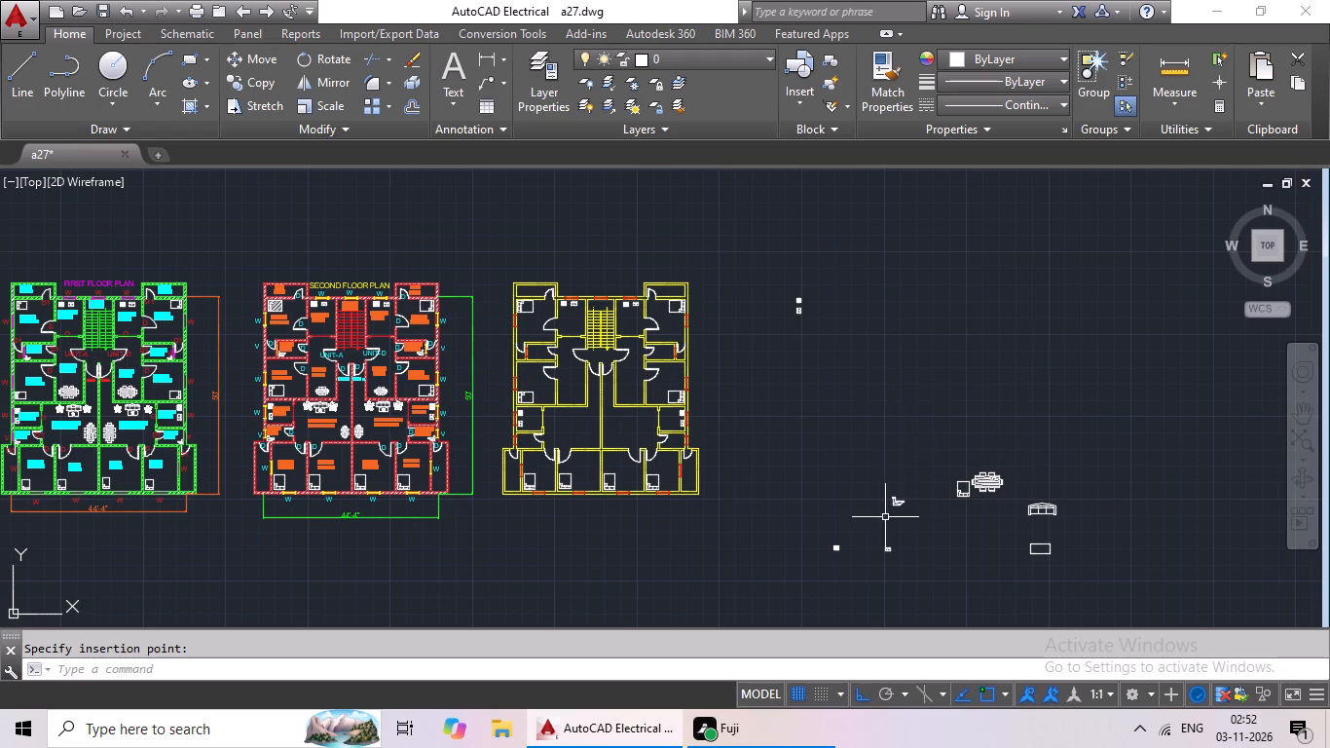
{"action": "scroll", "coordinate": [898, 503], "scroll_direction": "up", "scroll_amount": 7}
{"action": "middle_click_drag", "start_coordinate": [940, 492], "coordinate": [934, 477]}
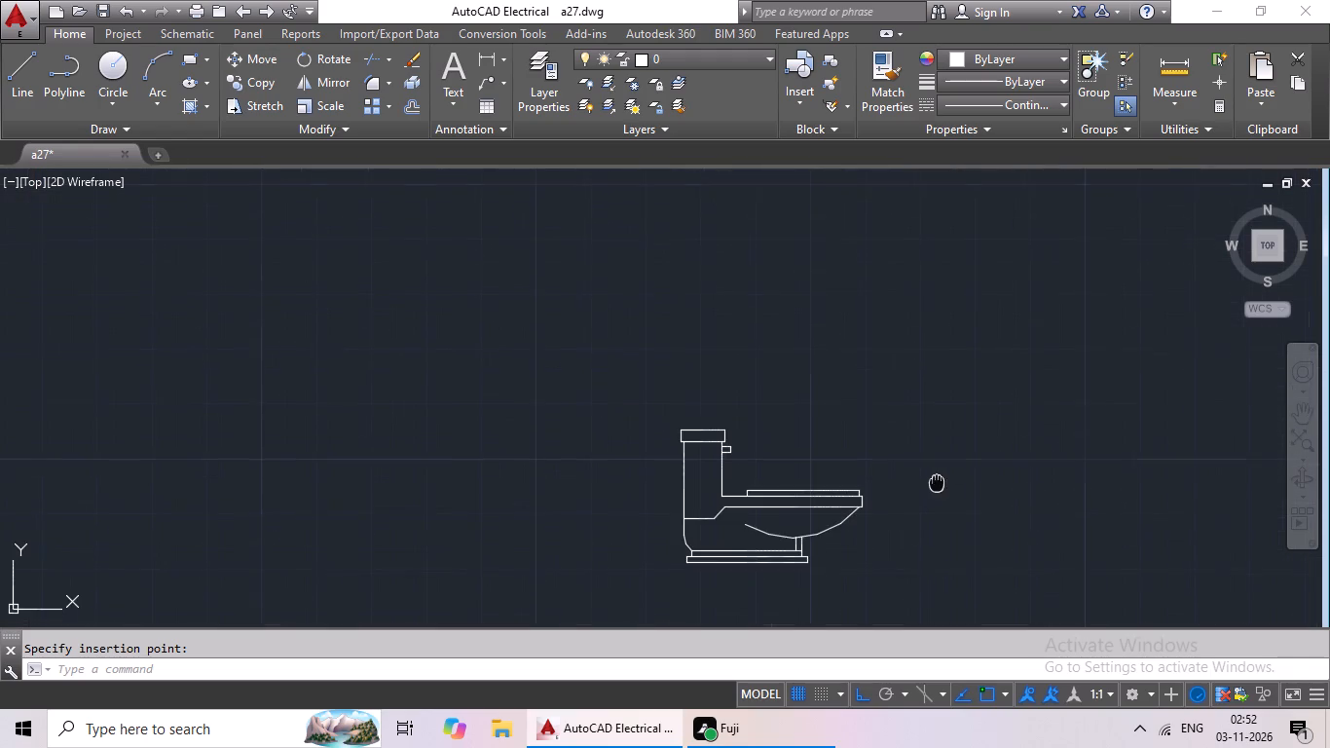
{"action": "middle_click_drag", "start_coordinate": [934, 477], "coordinate": [813, 403]}
{"action": "left_click", "coordinate": [659, 458]}
{"action": "left_click", "coordinate": [614, 487]}
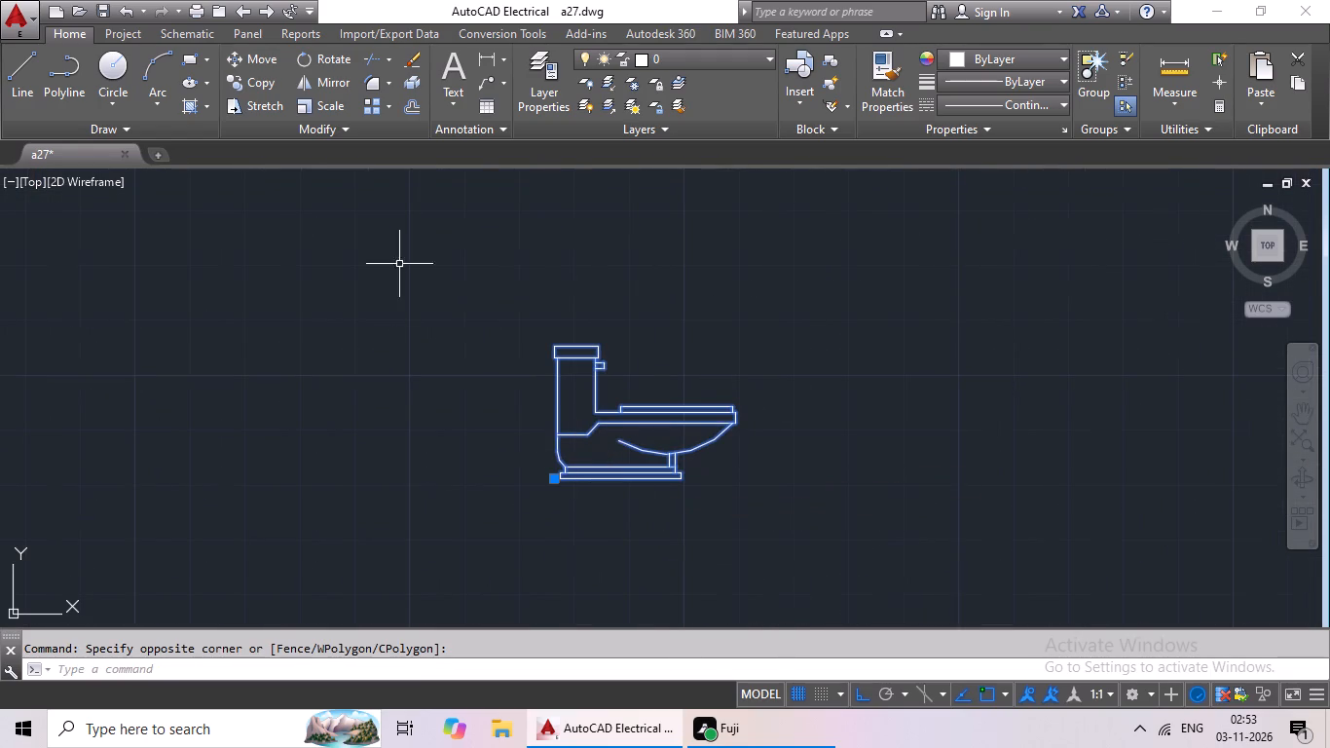
{"action": "left_click", "coordinate": [318, 101]}
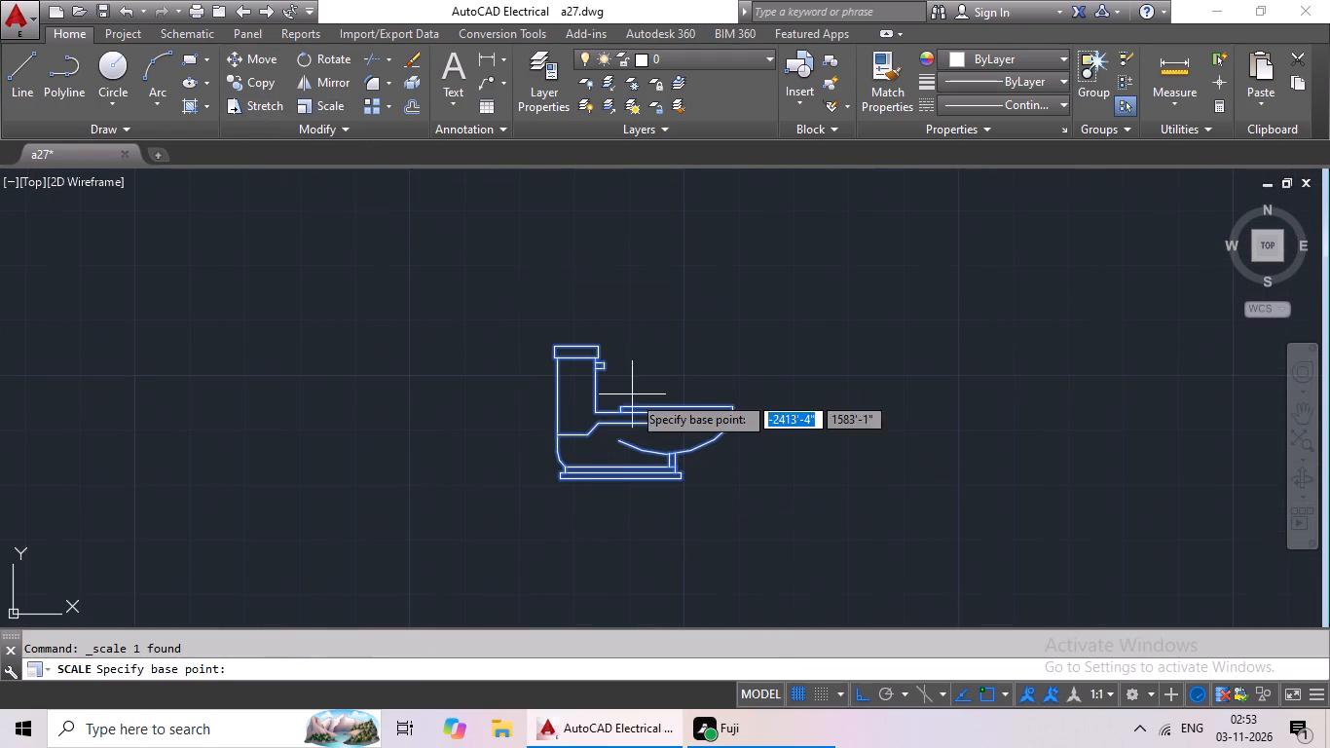
{"action": "scroll", "coordinate": [633, 397], "scroll_direction": "up", "scroll_amount": 2}
{"action": "left_click", "coordinate": [434, 470]}
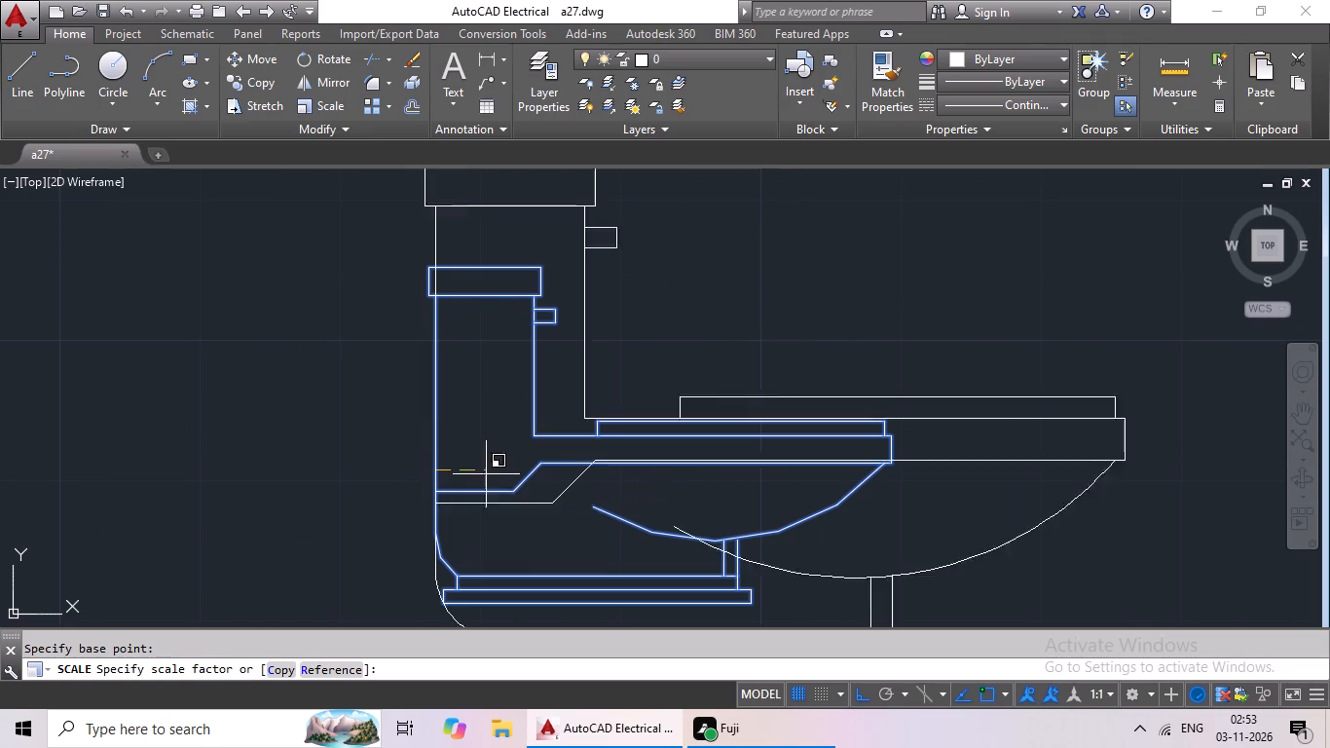
{"action": "left_click", "coordinate": [331, 669]}
{"action": "middle_click_drag", "start_coordinate": [590, 409], "coordinate": [646, 237]}
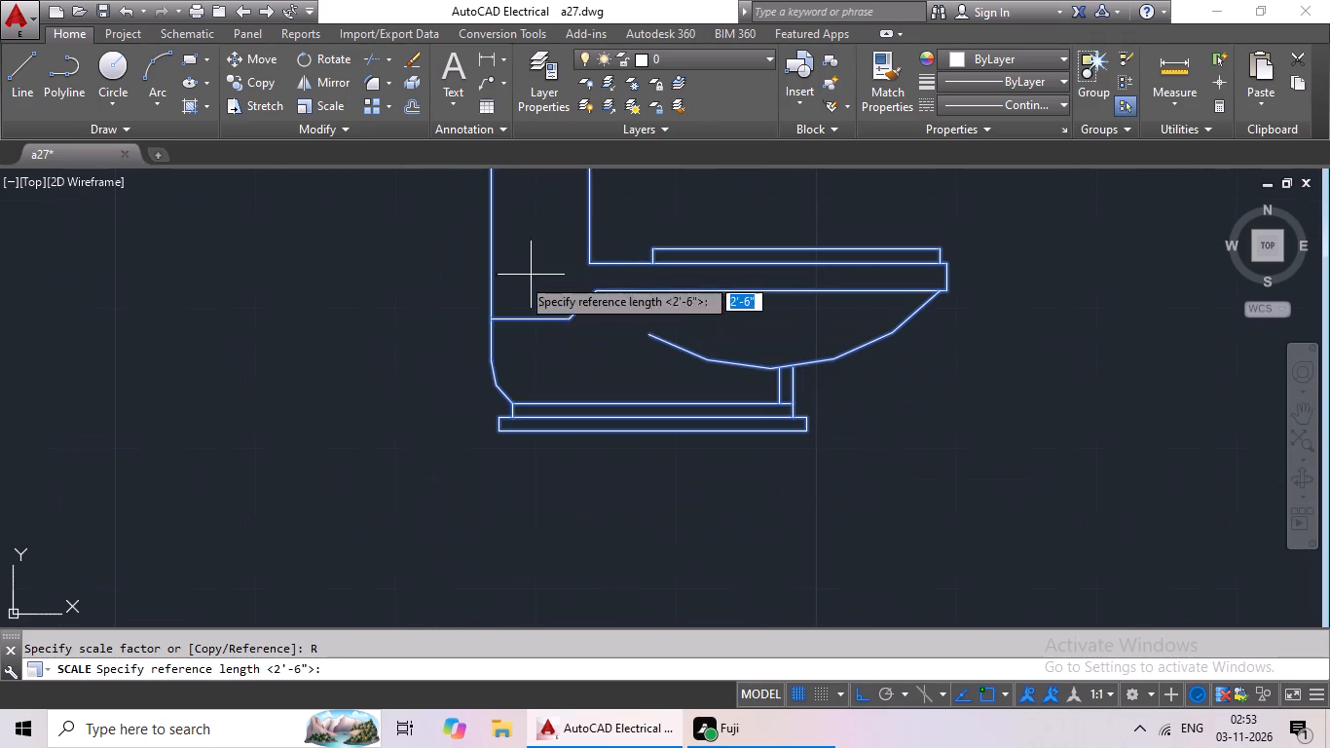
{"action": "left_click", "coordinate": [491, 289]}
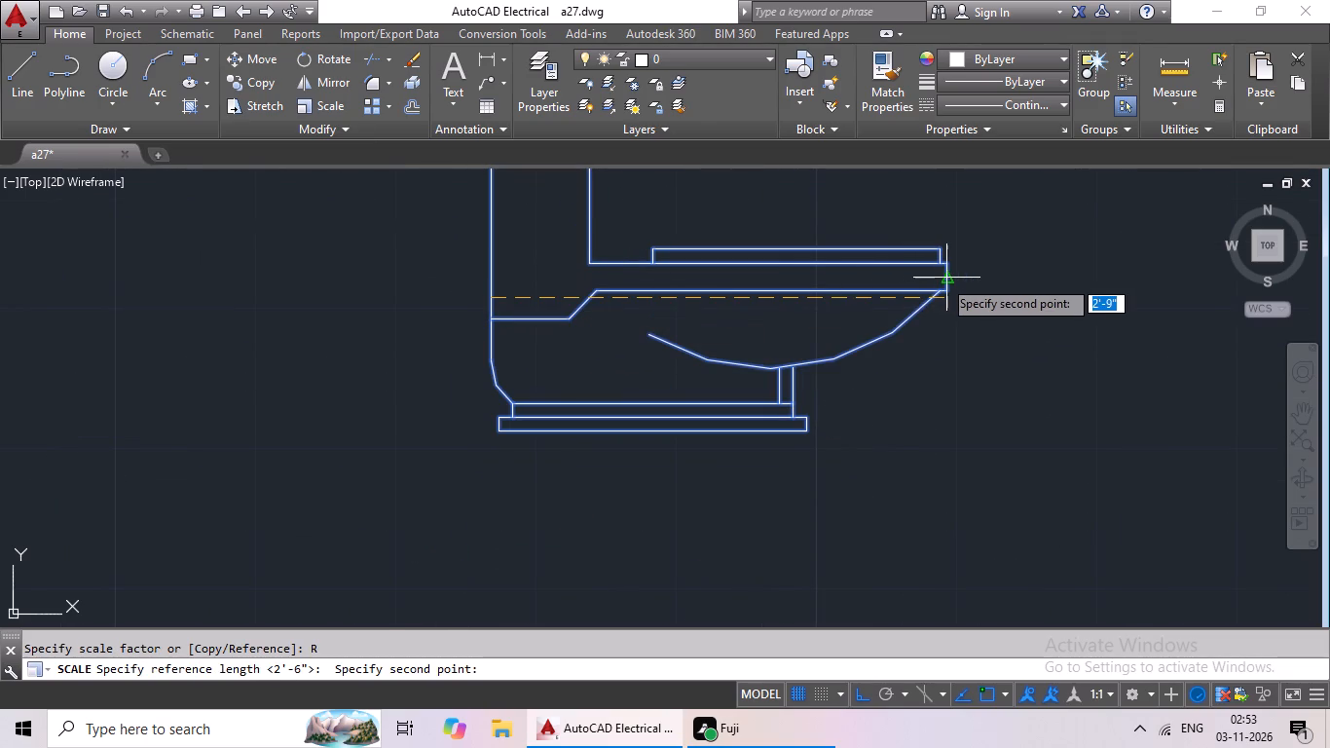
{"action": "left_click_drag", "start_coordinate": [945, 288], "coordinate": [891, 304]}
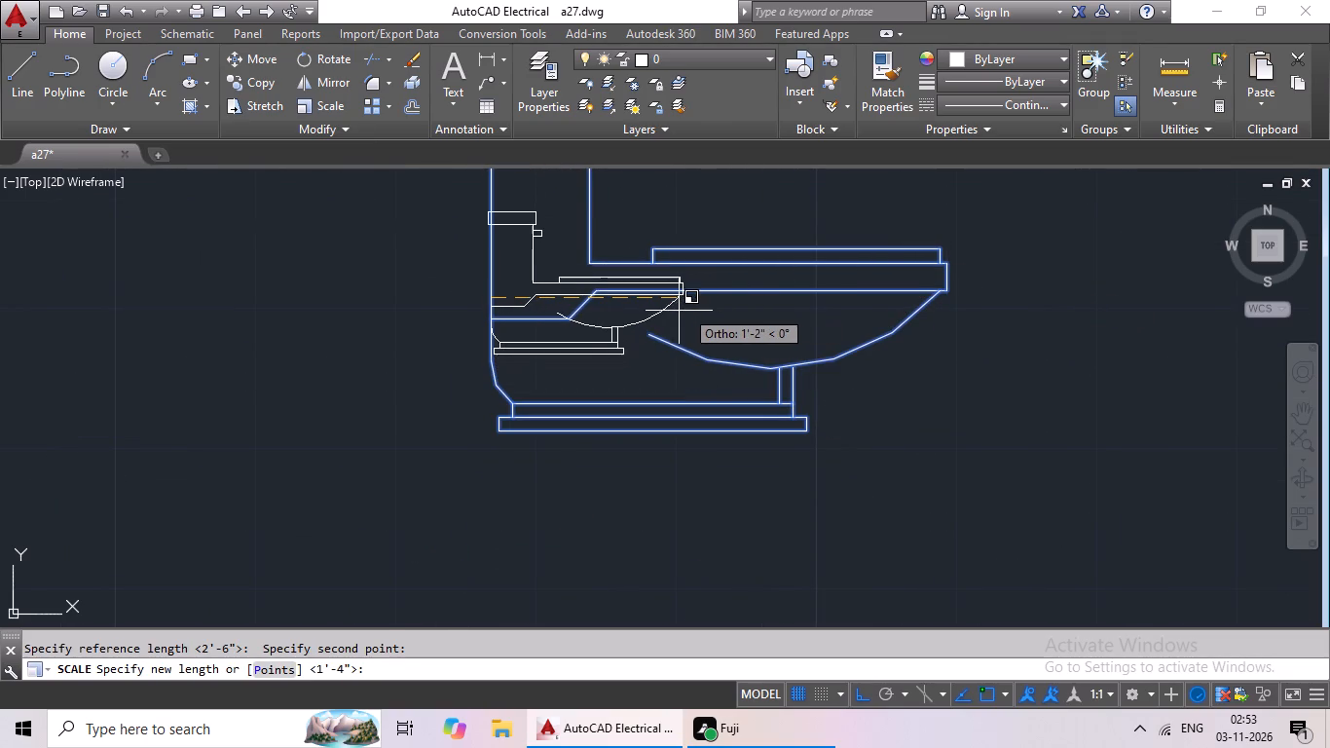
{"action": "left_click", "coordinate": [672, 311]}
Copy the scaled toilet block into the new plan's lower west toilet room, in the corner just south of its exterior window.
{"action": "middle_click_drag", "start_coordinate": [759, 275], "coordinate": [742, 320]}
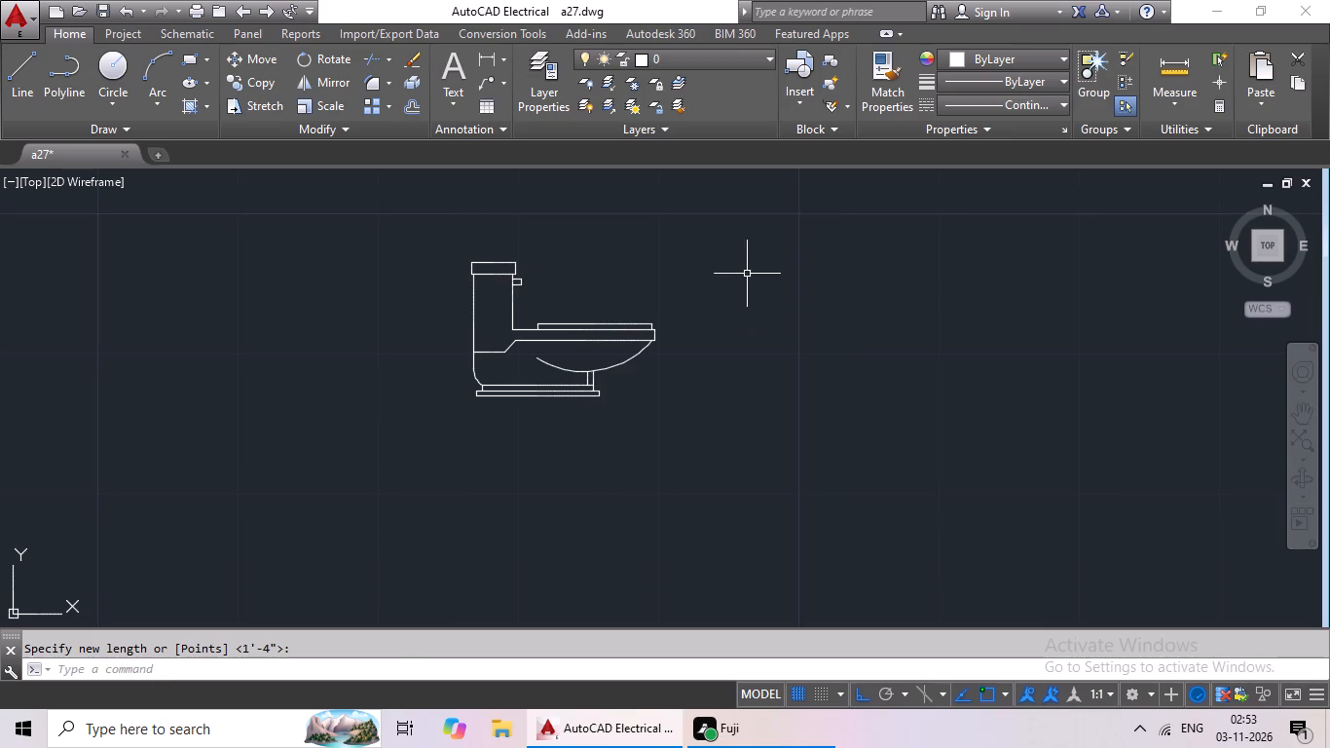
{"action": "left_click_drag", "start_coordinate": [648, 233], "coordinate": [636, 381]}
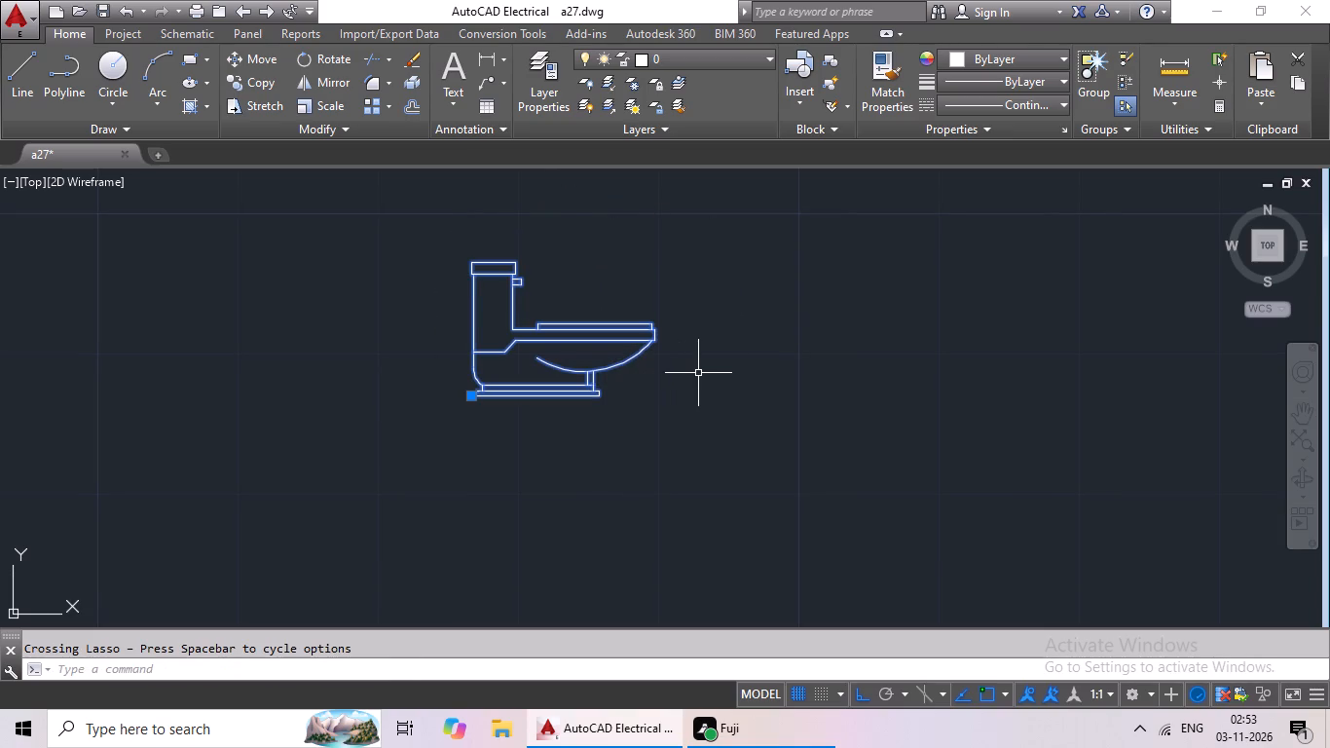
{"action": "key", "text": "ctrl+c"}
{"action": "key", "text": "ctrl+v"}
{"action": "scroll", "coordinate": [544, 367], "scroll_direction": "down", "scroll_amount": 2, "text": "ctrl"}
{"action": "middle_click_drag", "start_coordinate": [437, 398], "coordinate": [755, 282]}
{"action": "scroll", "coordinate": [581, 384], "scroll_direction": "down", "scroll_amount": 2}
{"action": "middle_click_drag", "start_coordinate": [540, 425], "coordinate": [830, 381]}
{"action": "middle_click_drag", "start_coordinate": [600, 429], "coordinate": [921, 430]}
{"action": "scroll", "coordinate": [583, 439], "scroll_direction": "down", "scroll_amount": 2}
{"action": "middle_click_drag", "start_coordinate": [567, 447], "coordinate": [962, 494]}
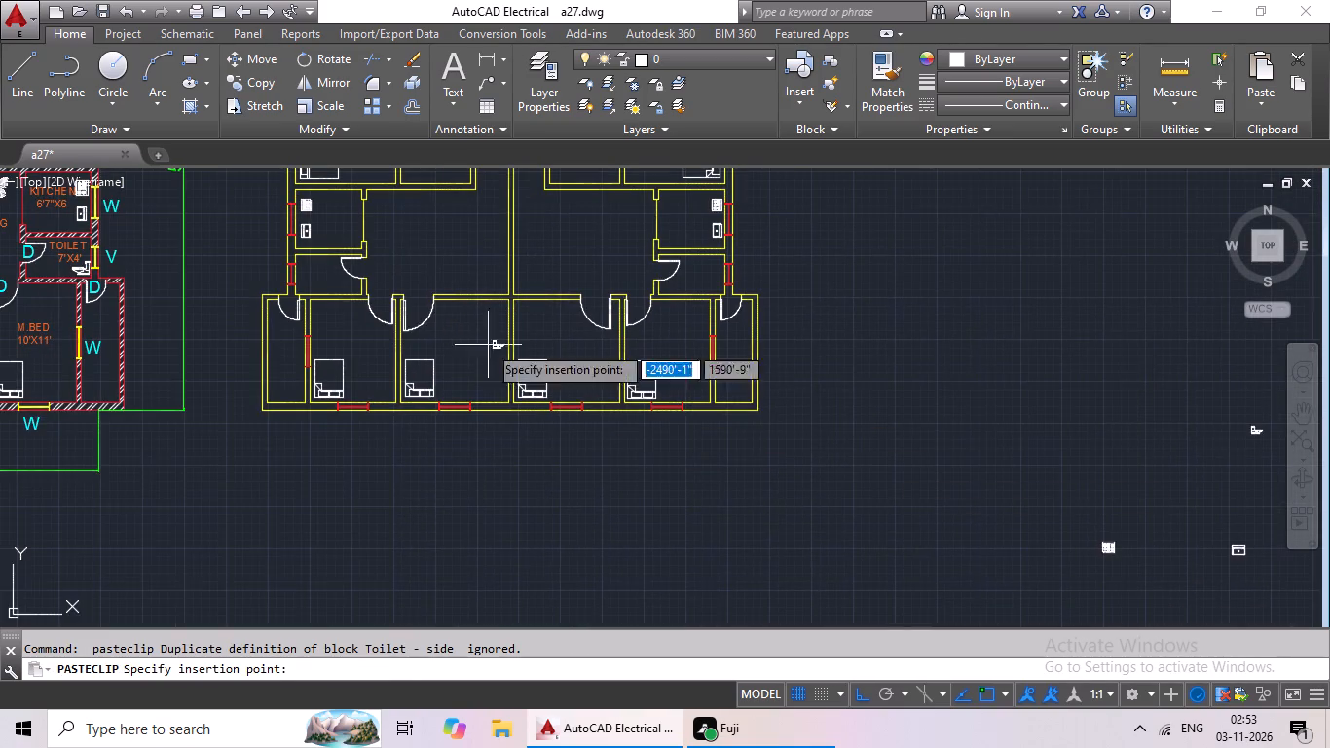
{"action": "middle_click_drag", "start_coordinate": [437, 331], "coordinate": [706, 469]}
{"action": "scroll", "coordinate": [573, 423], "scroll_direction": "up", "scroll_amount": 4}
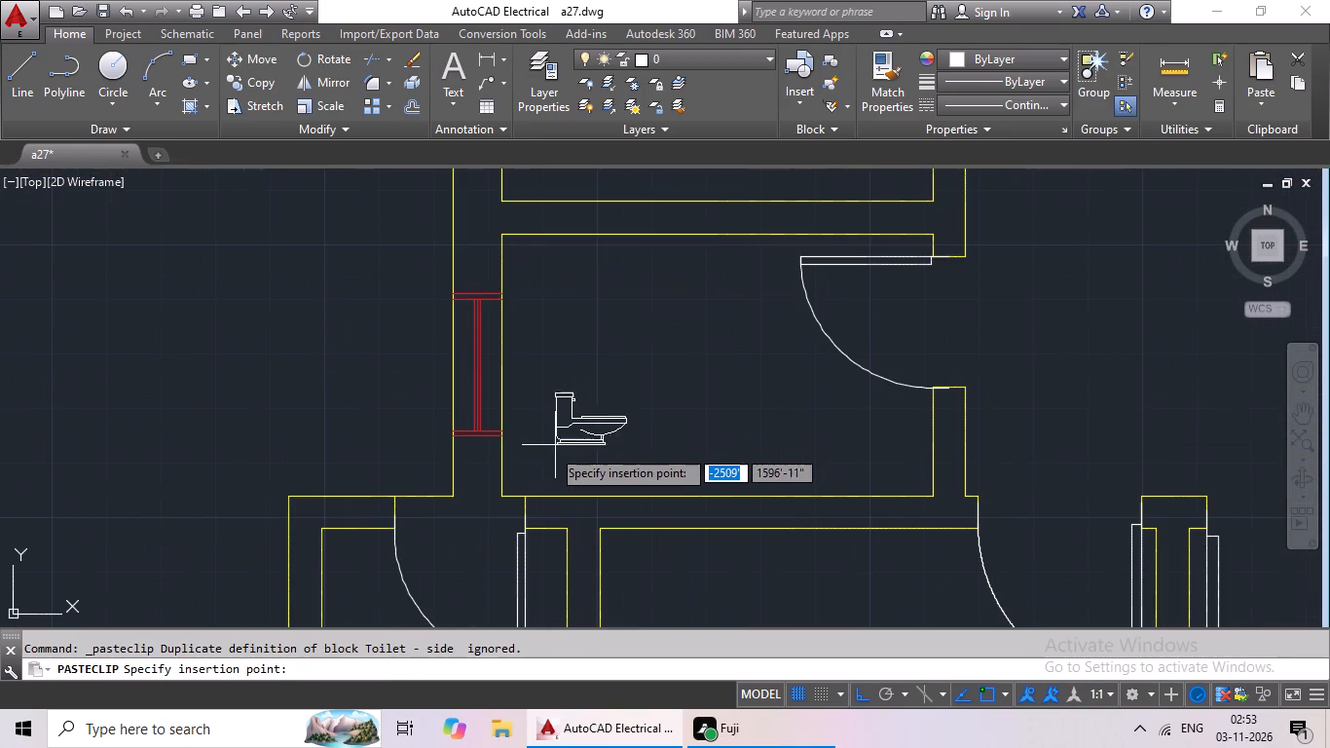
{"action": "left_click", "coordinate": [516, 480]}
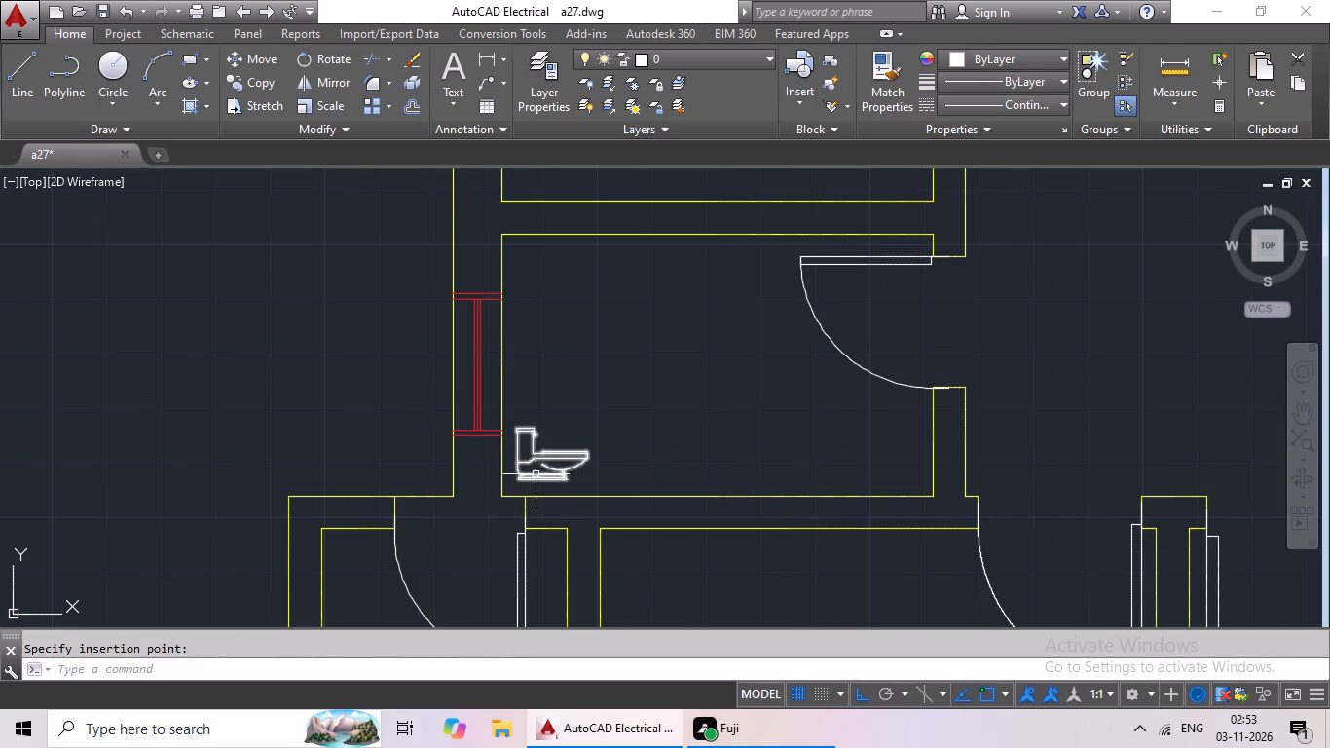
Paste another copy of the toilet block into the new plan's upper west toilet room, in the southwest corner by the window.
{"action": "key", "text": "ctrl+v"}
{"action": "scroll", "coordinate": [618, 406], "scroll_direction": "down", "scroll_amount": 3, "text": "ctrl"}
{"action": "middle_click_drag", "start_coordinate": [628, 381], "coordinate": [632, 591]}
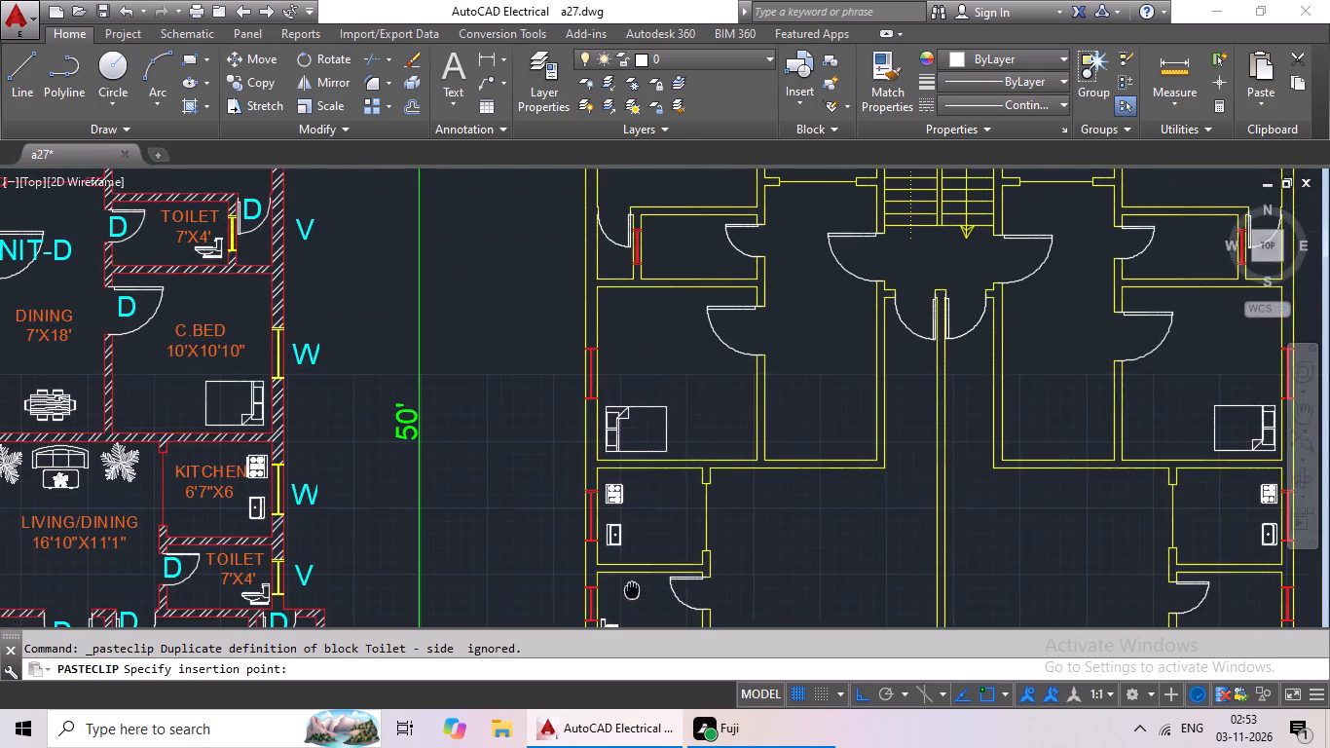
{"action": "middle_click_drag", "start_coordinate": [669, 387], "coordinate": [683, 560]}
{"action": "scroll", "coordinate": [683, 560], "scroll_direction": "up", "scroll_amount": 1}
{"action": "middle_click_drag", "start_coordinate": [645, 460], "coordinate": [694, 369]}
{"action": "middle_click_drag", "start_coordinate": [689, 373], "coordinate": [663, 528]}
{"action": "scroll", "coordinate": [681, 373], "scroll_direction": "up", "scroll_amount": 2}
{"action": "middle_click_drag", "start_coordinate": [666, 531], "coordinate": [681, 440]}
{"action": "left_click", "coordinate": [667, 467]}
Mirror the loose toilet block across a vertical line just east of it, erasing the source object.
{"action": "scroll", "coordinate": [905, 474], "scroll_direction": "down", "scroll_amount": 2}
{"action": "middle_click_drag", "start_coordinate": [967, 509], "coordinate": [613, 393]}
{"action": "scroll", "coordinate": [753, 416], "scroll_direction": "down", "scroll_amount": 2}
{"action": "middle_click_drag", "start_coordinate": [876, 466], "coordinate": [631, 355]}
{"action": "middle_click_drag", "start_coordinate": [902, 440], "coordinate": [713, 308]}
{"action": "scroll", "coordinate": [852, 342], "scroll_direction": "down", "scroll_amount": 1}
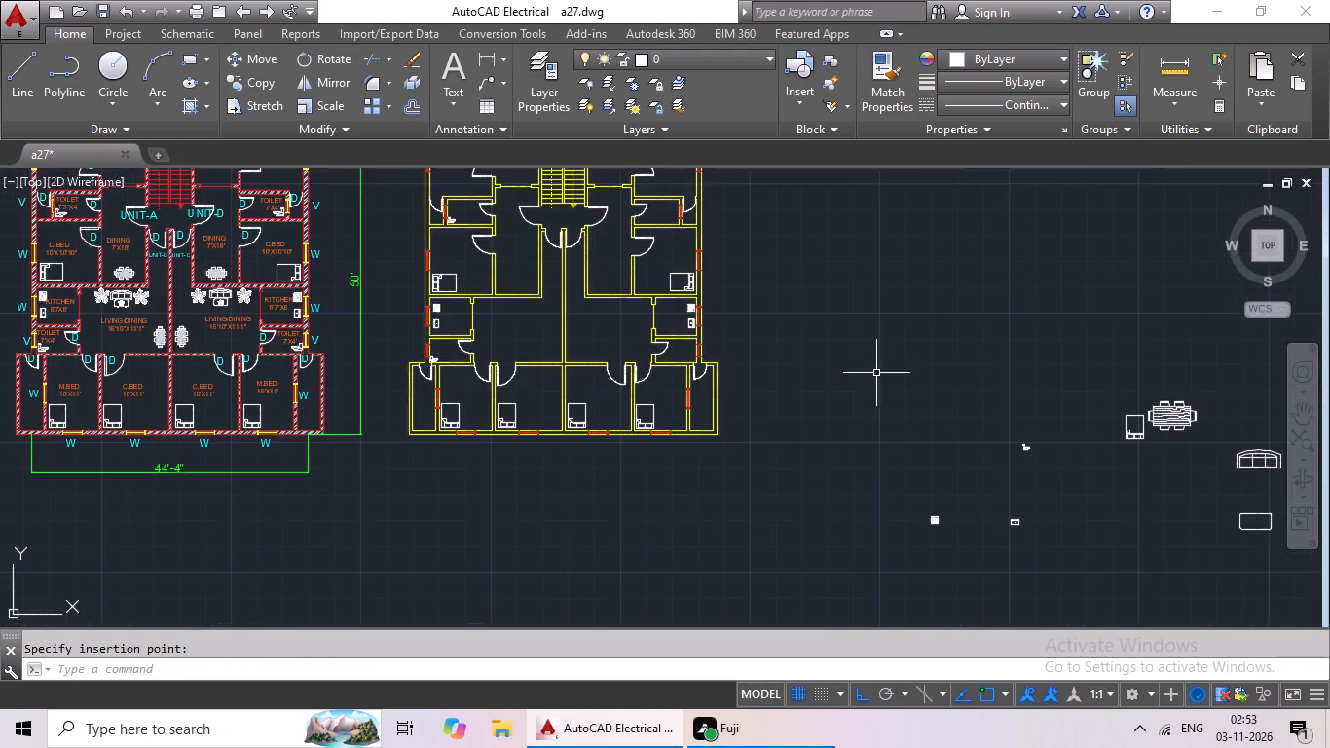
{"action": "middle_click_drag", "start_coordinate": [955, 403], "coordinate": [806, 362]}
{"action": "scroll", "coordinate": [901, 395], "scroll_direction": "up", "scroll_amount": 5}
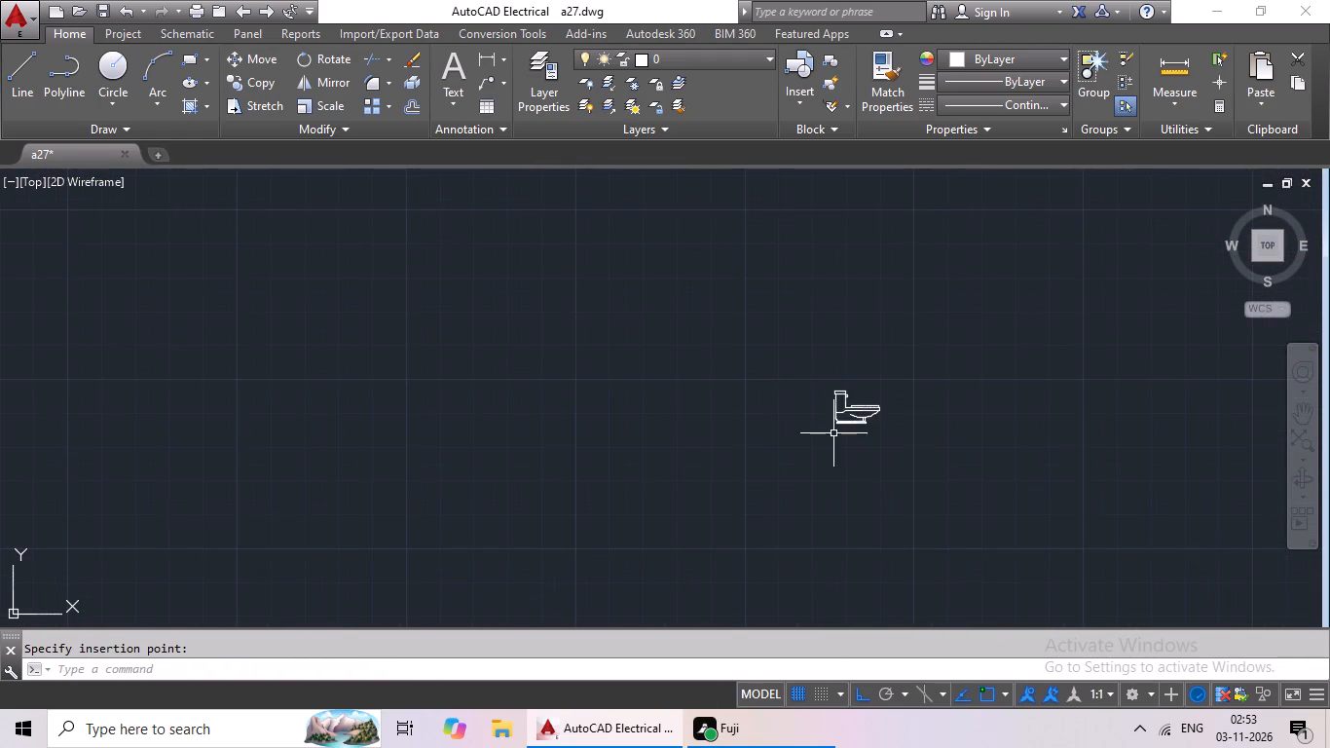
{"action": "scroll", "coordinate": [868, 418], "scroll_direction": "up", "scroll_amount": 1}
{"action": "left_click_drag", "start_coordinate": [938, 348], "coordinate": [944, 470]}
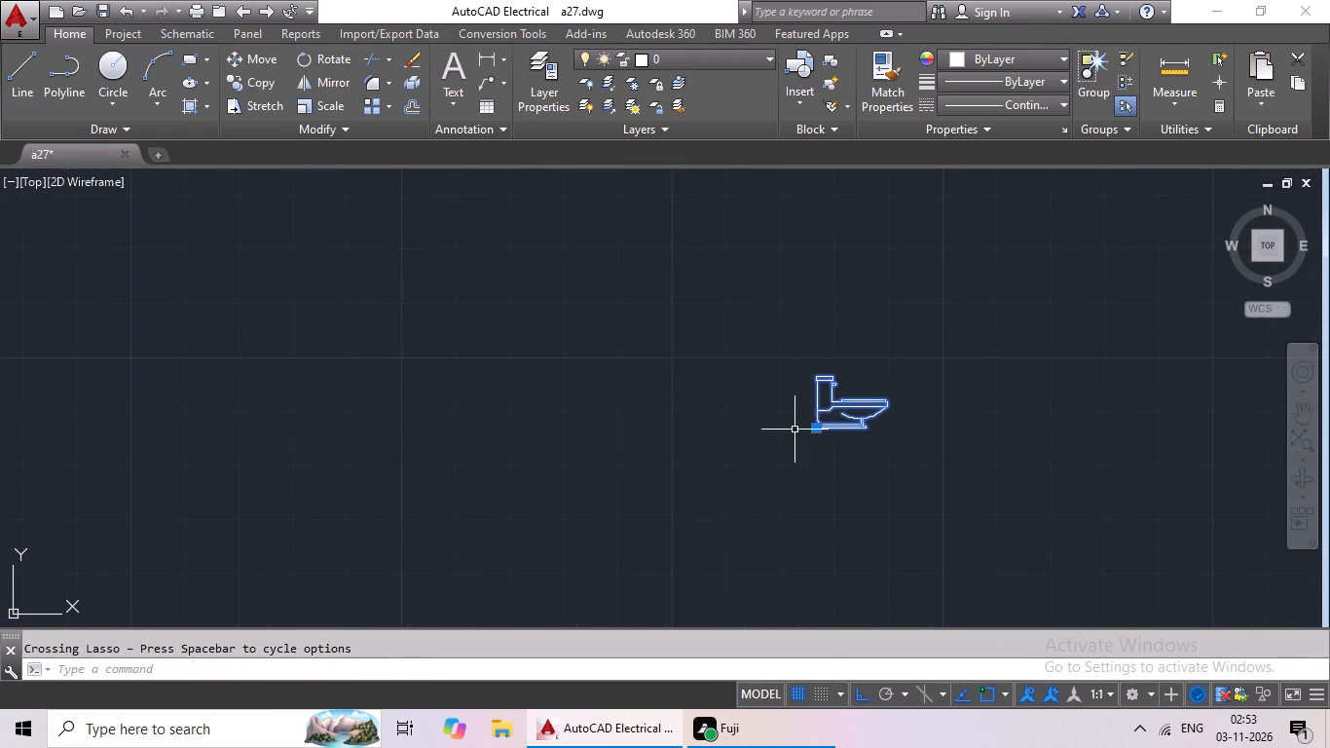
{"action": "left_click", "coordinate": [307, 79]}
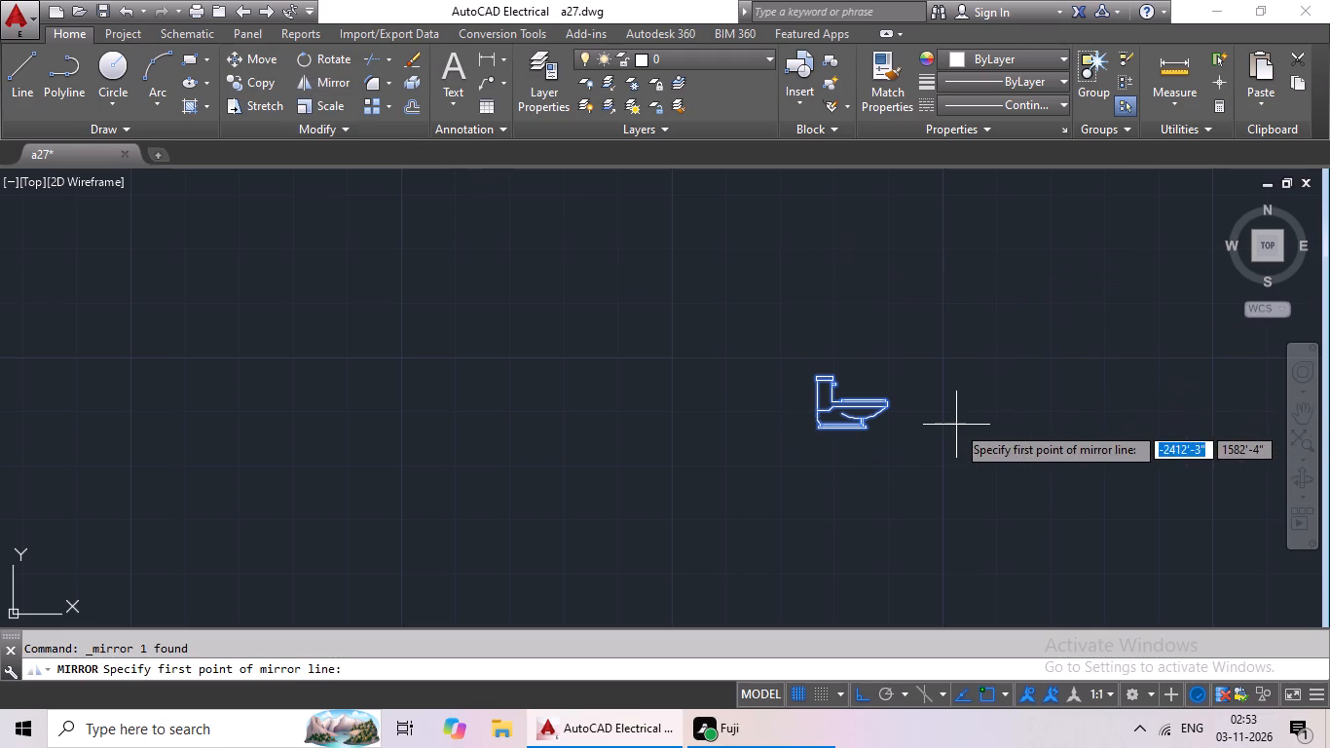
{"action": "left_click", "coordinate": [952, 423]}
{"action": "left_click", "coordinate": [966, 309]}
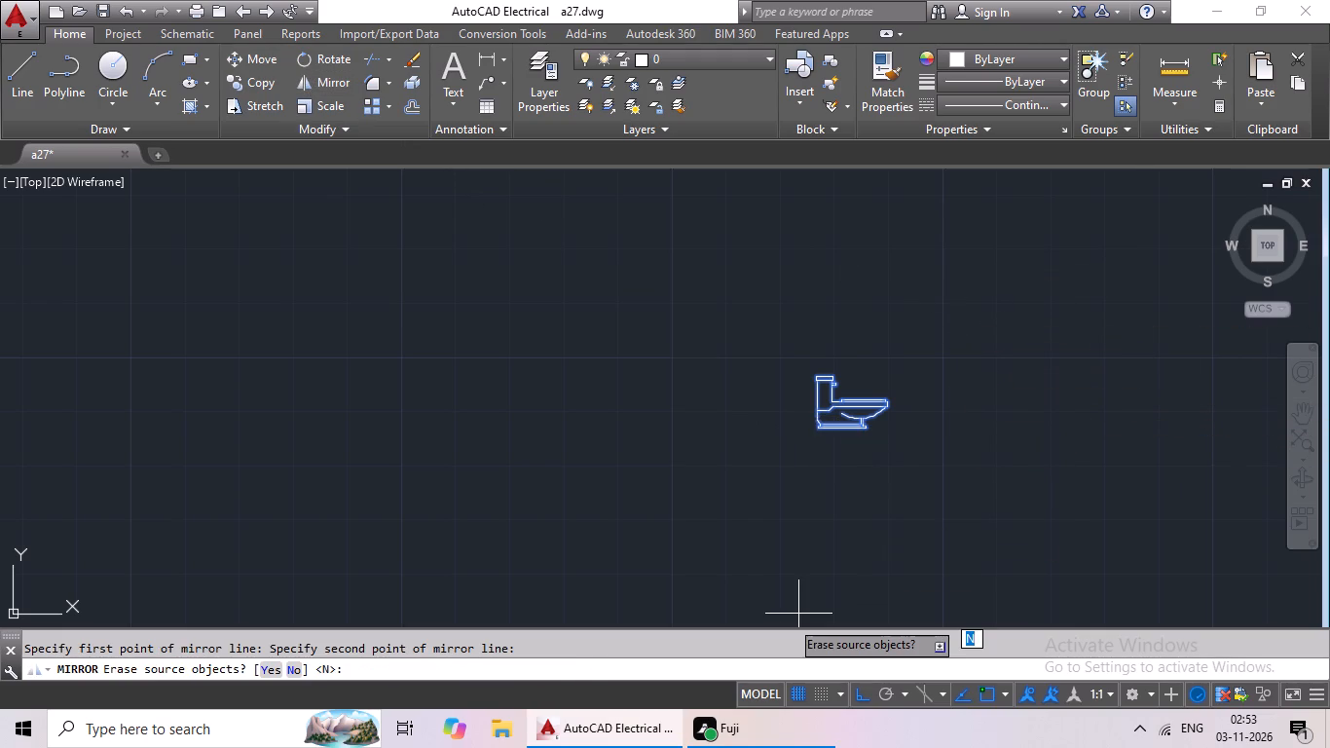
{"action": "left_click", "coordinate": [263, 667]}
Copy the mirrored toilet block into the new plan's lower east toilet room, in the corner just south of its exterior window.
{"action": "left_click_drag", "start_coordinate": [1127, 312], "coordinate": [1023, 393]}
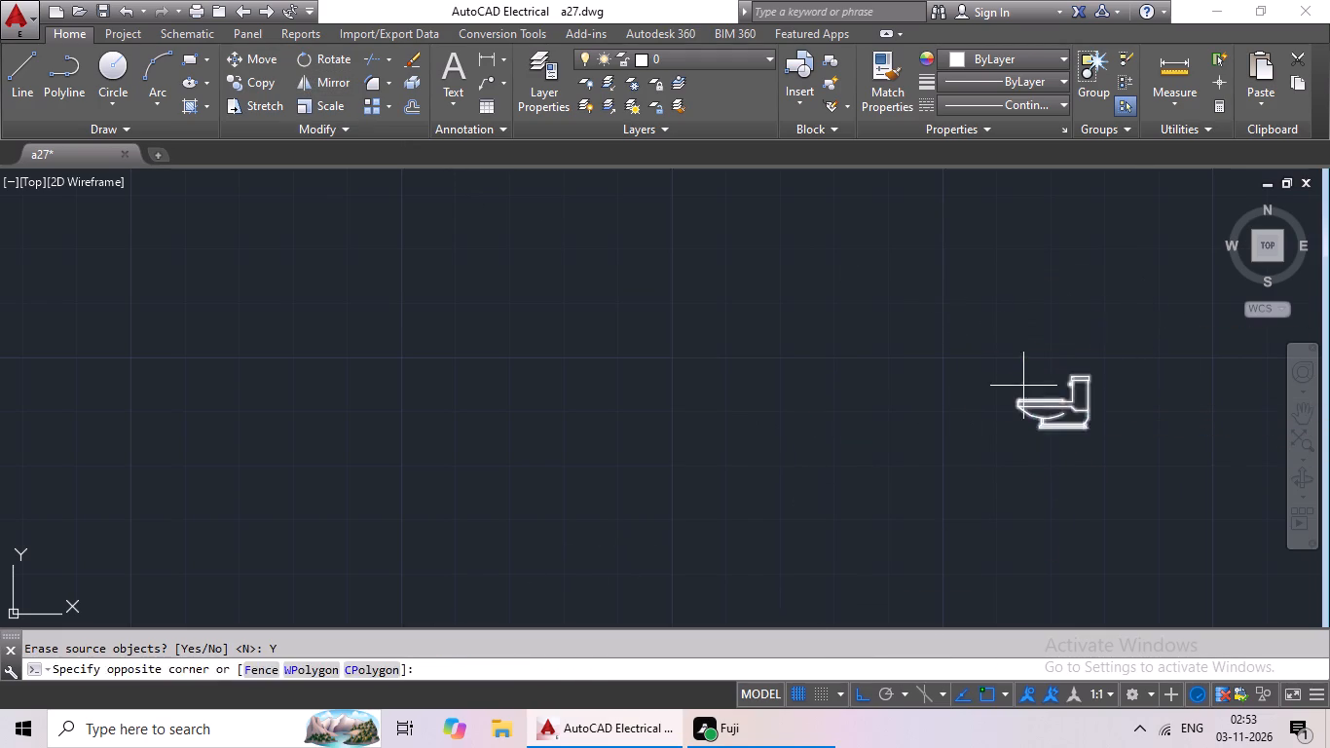
{"action": "left_click_drag", "start_coordinate": [1023, 393], "coordinate": [1139, 489]}
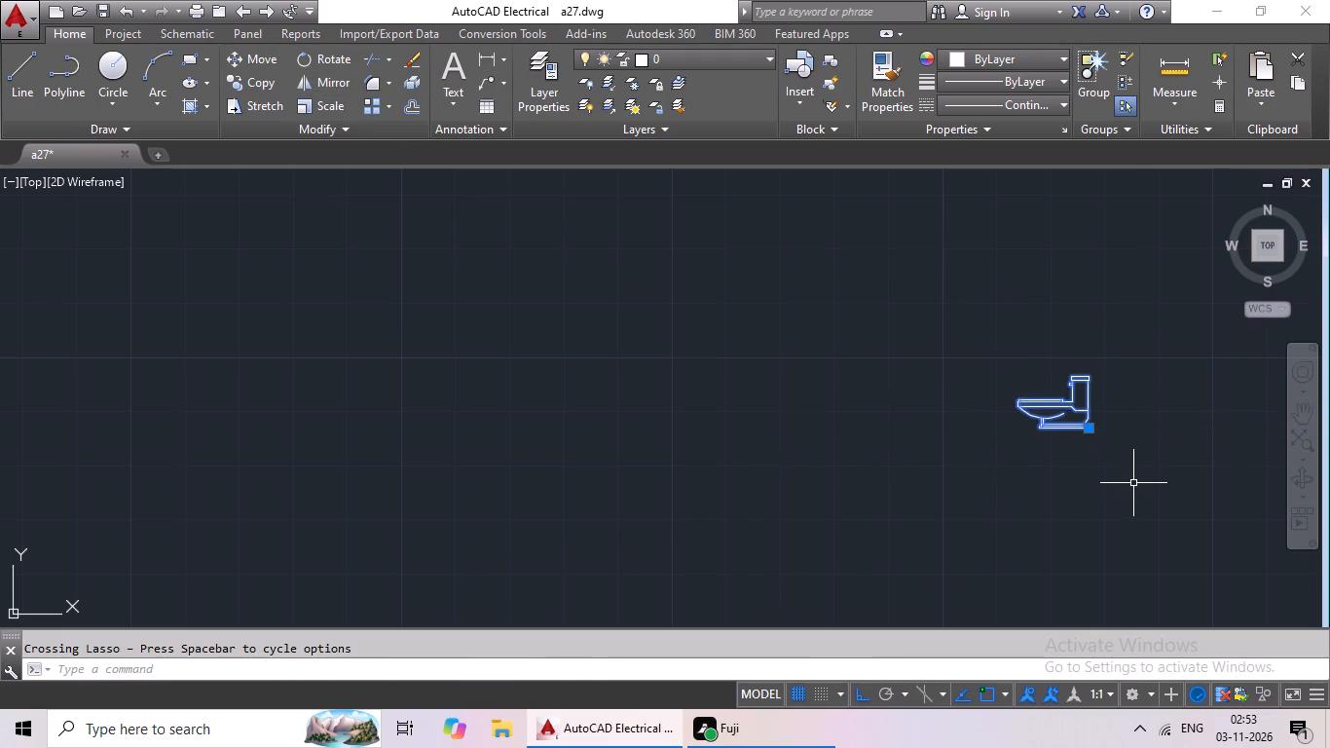
{"action": "key", "text": "ctrl+c"}
{"action": "key", "text": "ctrl+v"}
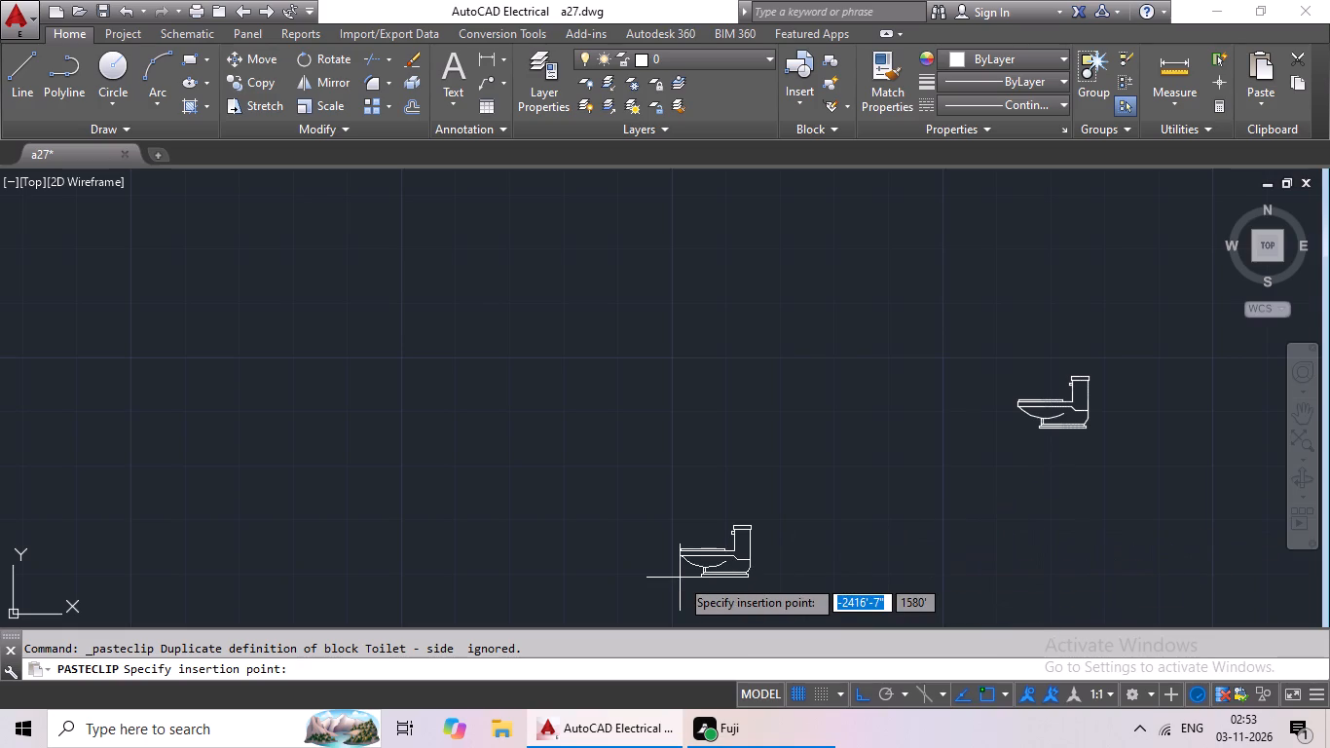
{"action": "scroll", "coordinate": [745, 516], "scroll_direction": "down", "scroll_amount": 3}
{"action": "middle_click_drag", "start_coordinate": [758, 485], "coordinate": [833, 389]}
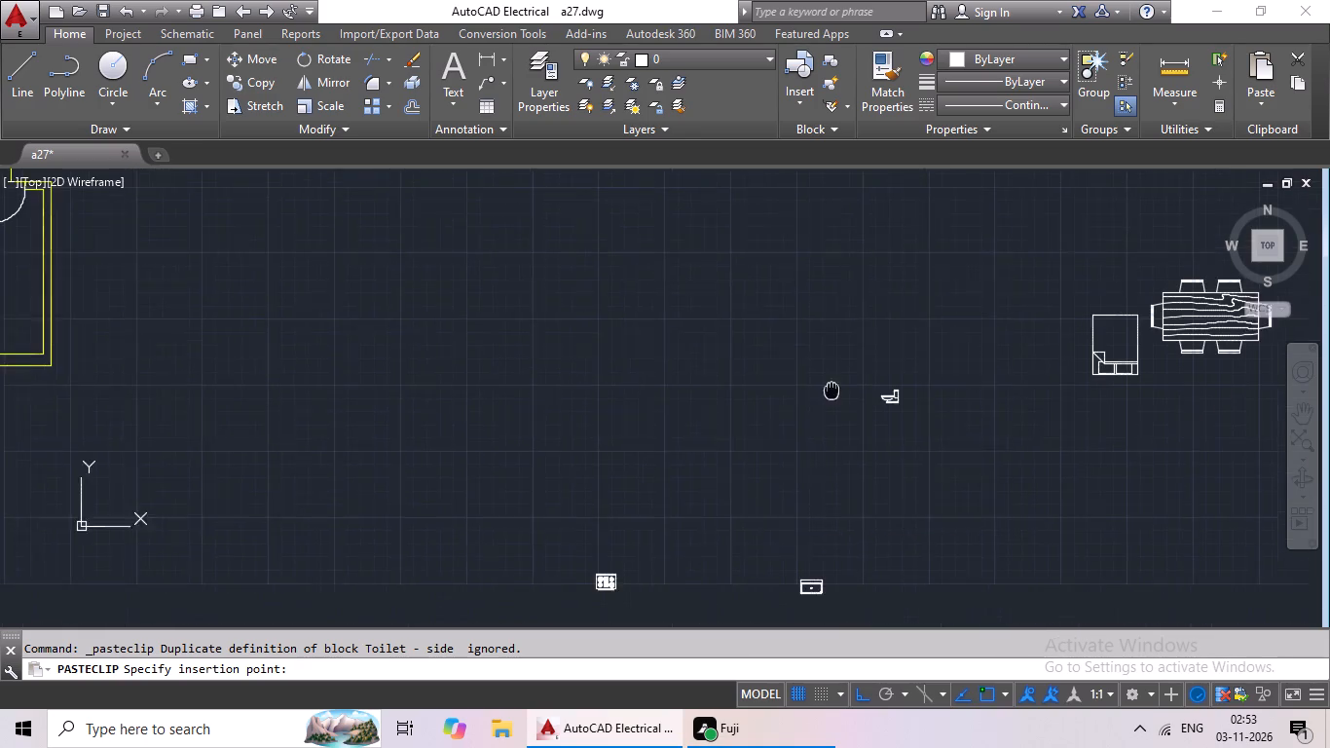
{"action": "middle_click_drag", "start_coordinate": [833, 389], "coordinate": [835, 386]}
{"action": "scroll", "coordinate": [838, 378], "scroll_direction": "down", "scroll_amount": 2}
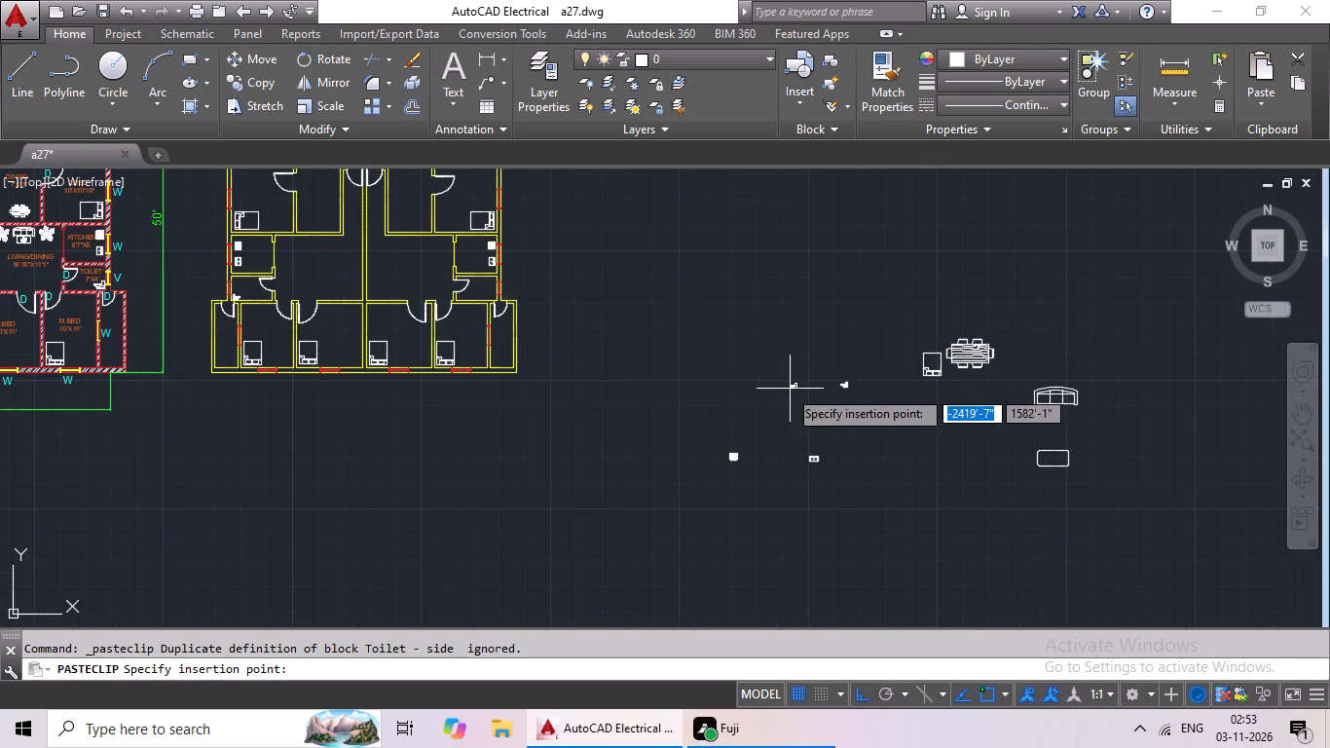
{"action": "scroll", "coordinate": [484, 291], "scroll_direction": "up", "scroll_amount": 4}
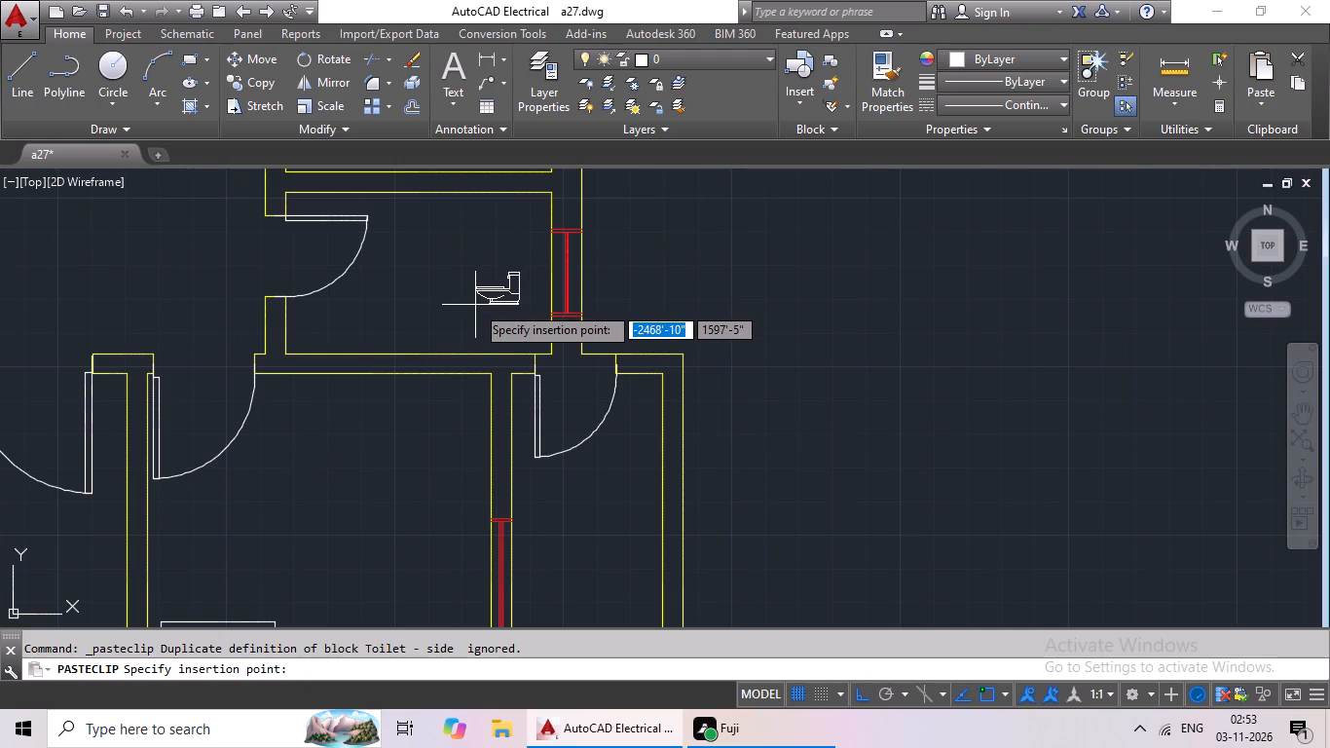
{"action": "scroll", "coordinate": [474, 307], "scroll_direction": "up", "scroll_amount": 2}
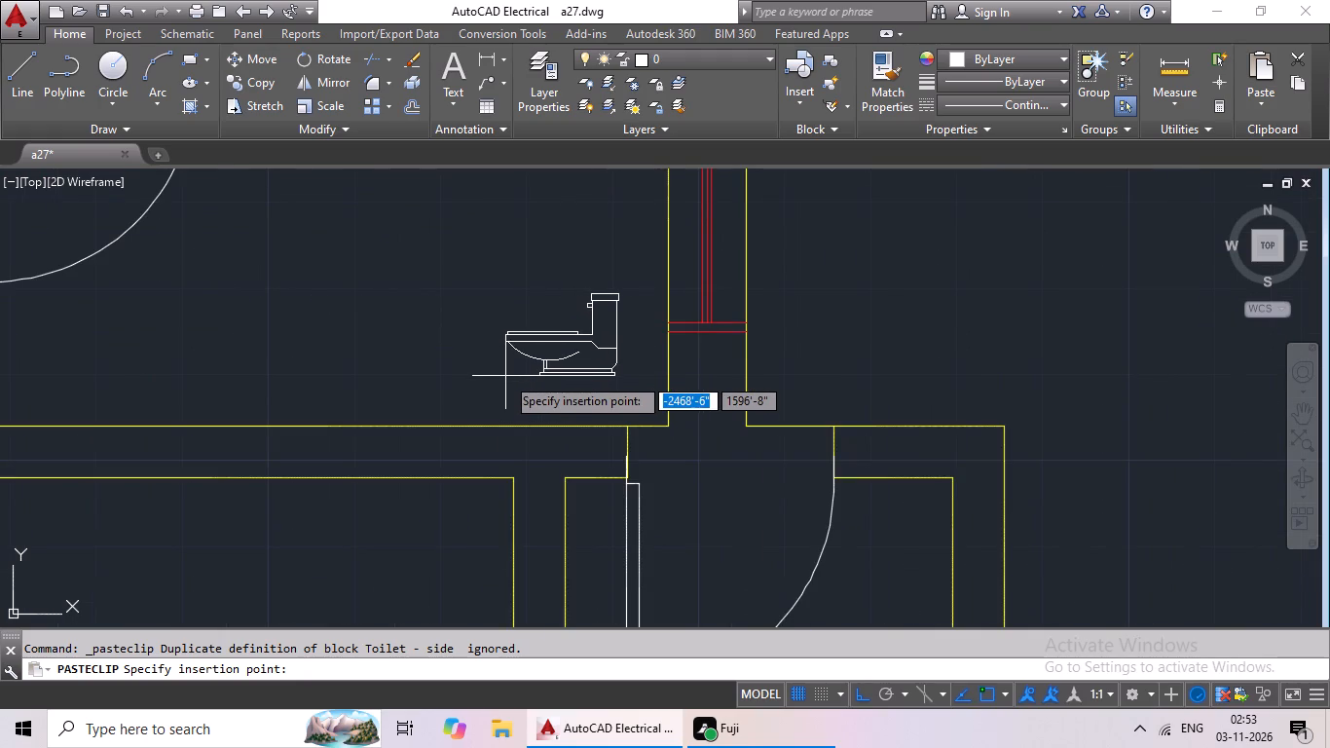
{"action": "left_click", "coordinate": [527, 386]}
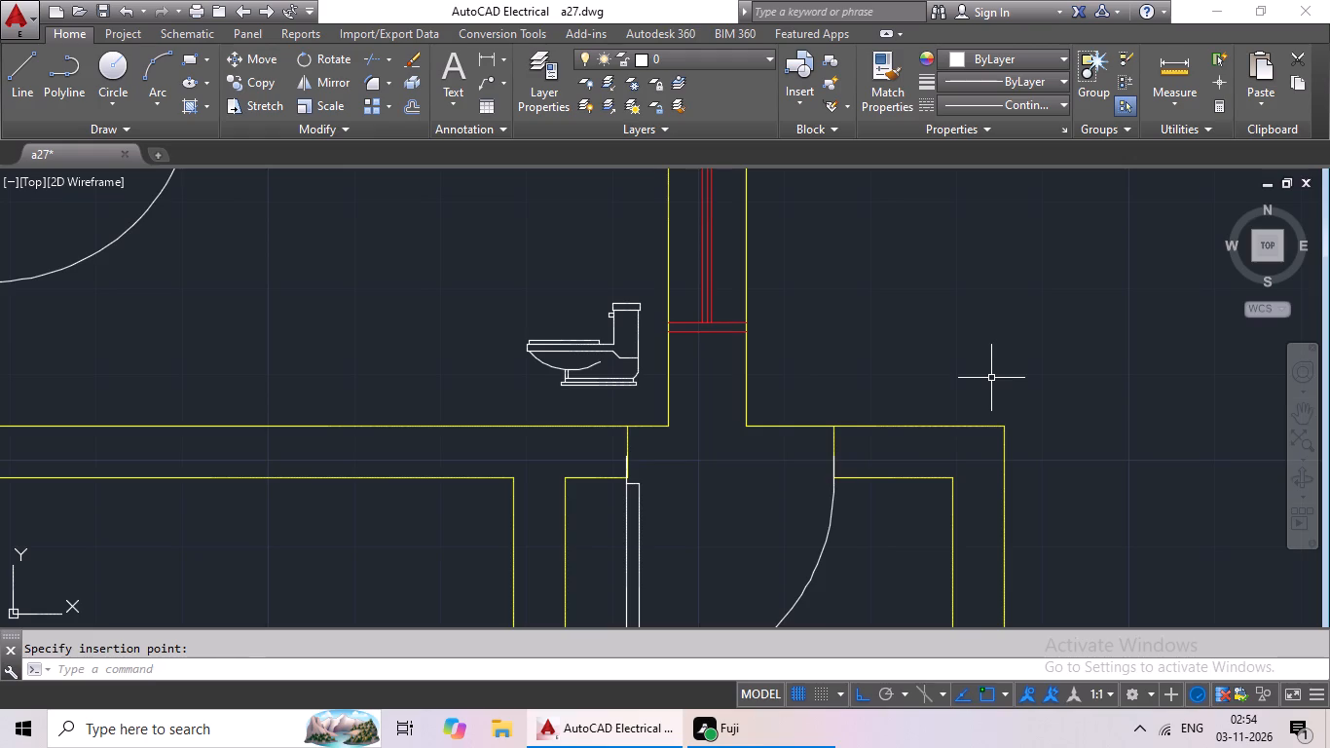
Paste another copy of the mirrored toilet block into the new plan's upper east toilet room, in the southeast corner by the window.
{"action": "key", "text": "ctrl+v"}
{"action": "scroll", "coordinate": [991, 378], "scroll_direction": "down", "scroll_amount": 2, "text": "ctrl"}
{"action": "middle_click_drag", "start_coordinate": [931, 310], "coordinate": [907, 447]}
{"action": "scroll", "coordinate": [827, 366], "scroll_direction": "down", "scroll_amount": 1}
{"action": "middle_click_drag", "start_coordinate": [802, 356], "coordinate": [747, 558]}
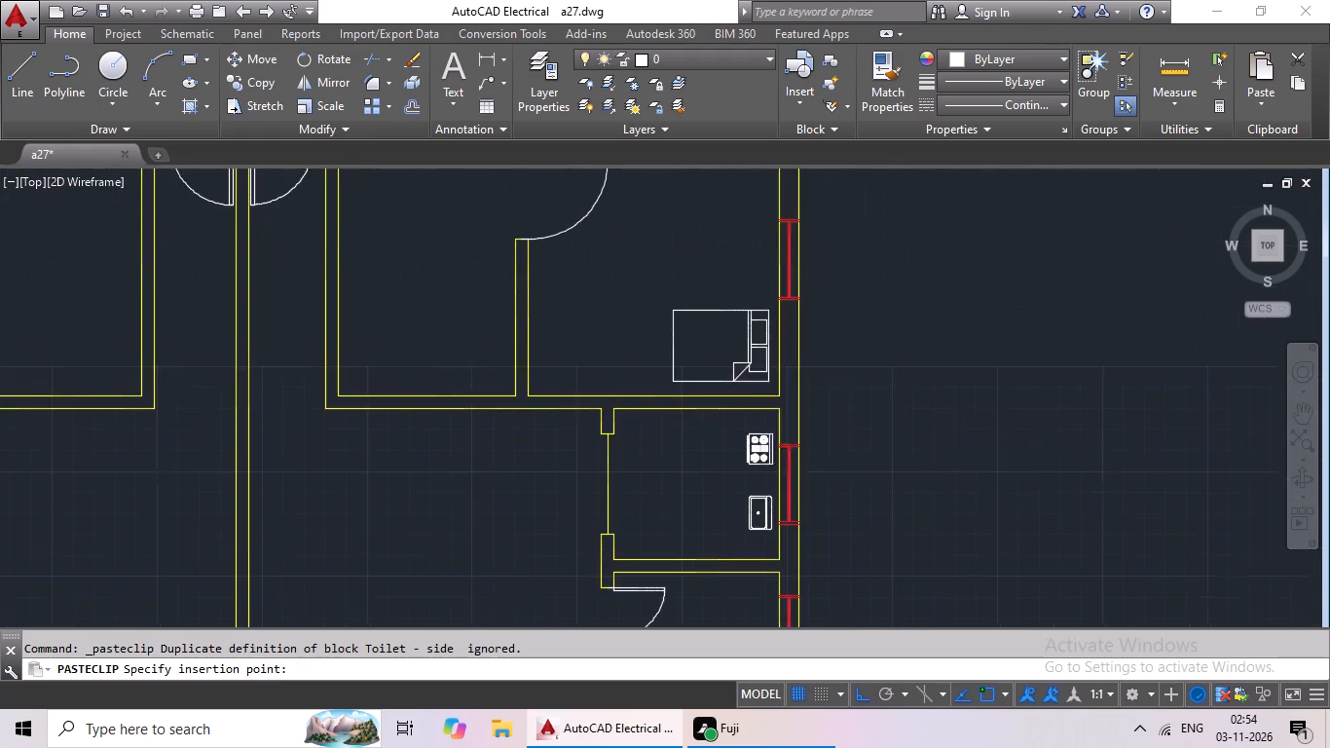
{"action": "middle_click_drag", "start_coordinate": [747, 558], "coordinate": [749, 551]}
{"action": "middle_click_drag", "start_coordinate": [732, 393], "coordinate": [740, 551]}
{"action": "scroll", "coordinate": [697, 311], "scroll_direction": "down", "scroll_amount": 1}
{"action": "middle_click_drag", "start_coordinate": [698, 314], "coordinate": [718, 416]}
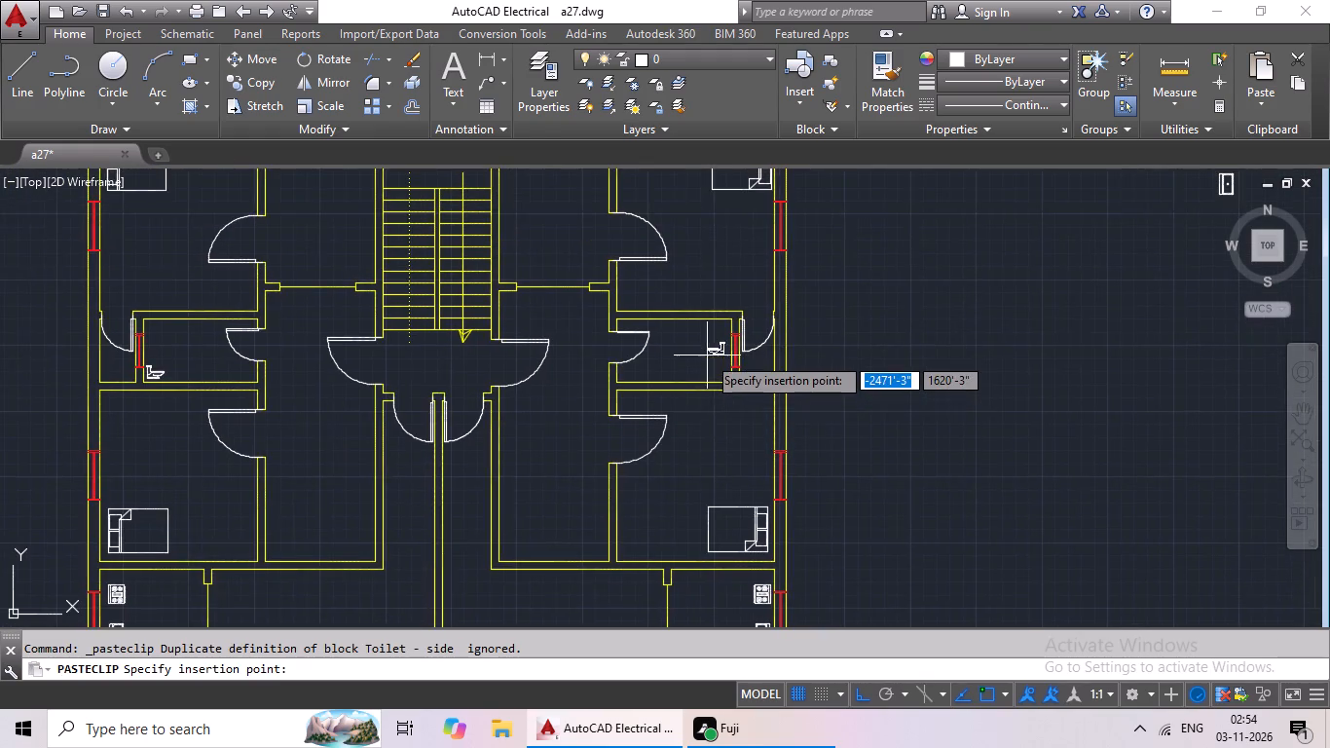
{"action": "scroll", "coordinate": [707, 355], "scroll_direction": "up", "scroll_amount": 4}
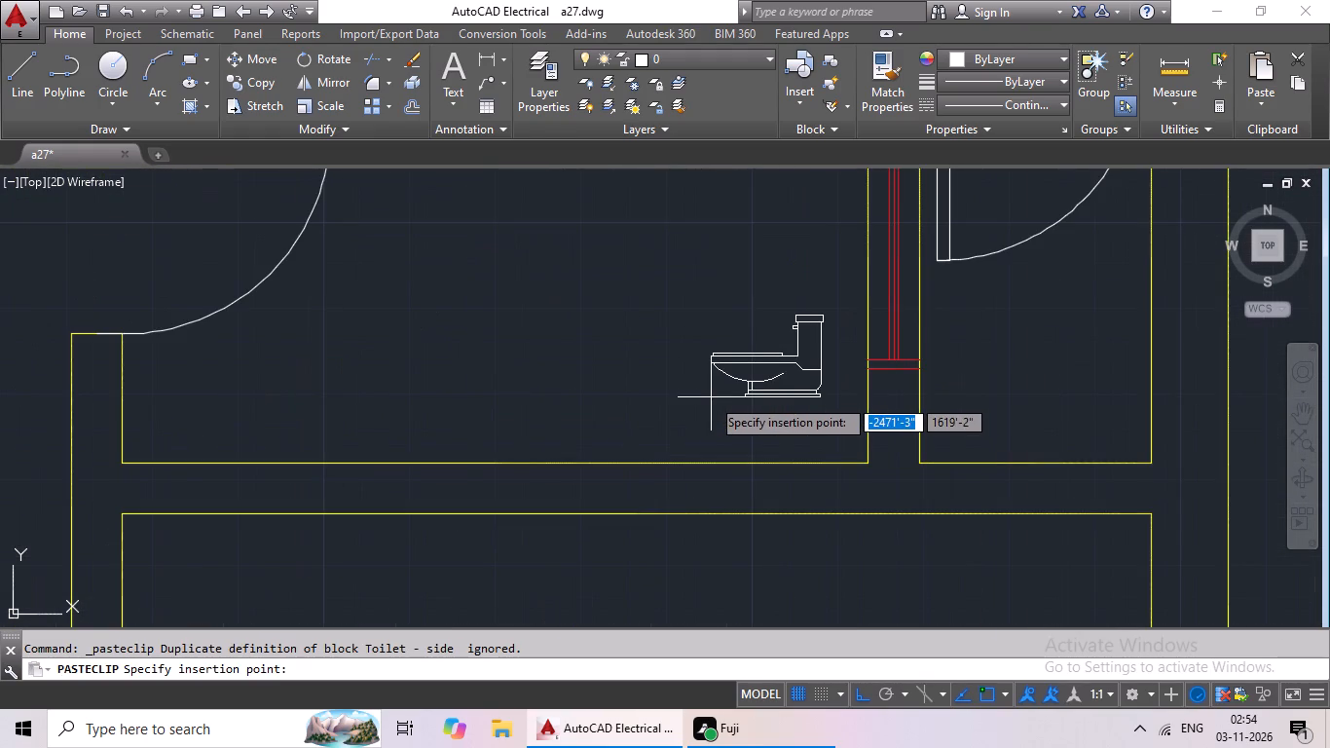
{"action": "left_click", "coordinate": [722, 426]}
{"action": "scroll", "coordinate": [925, 375], "scroll_direction": "down", "scroll_amount": 4}
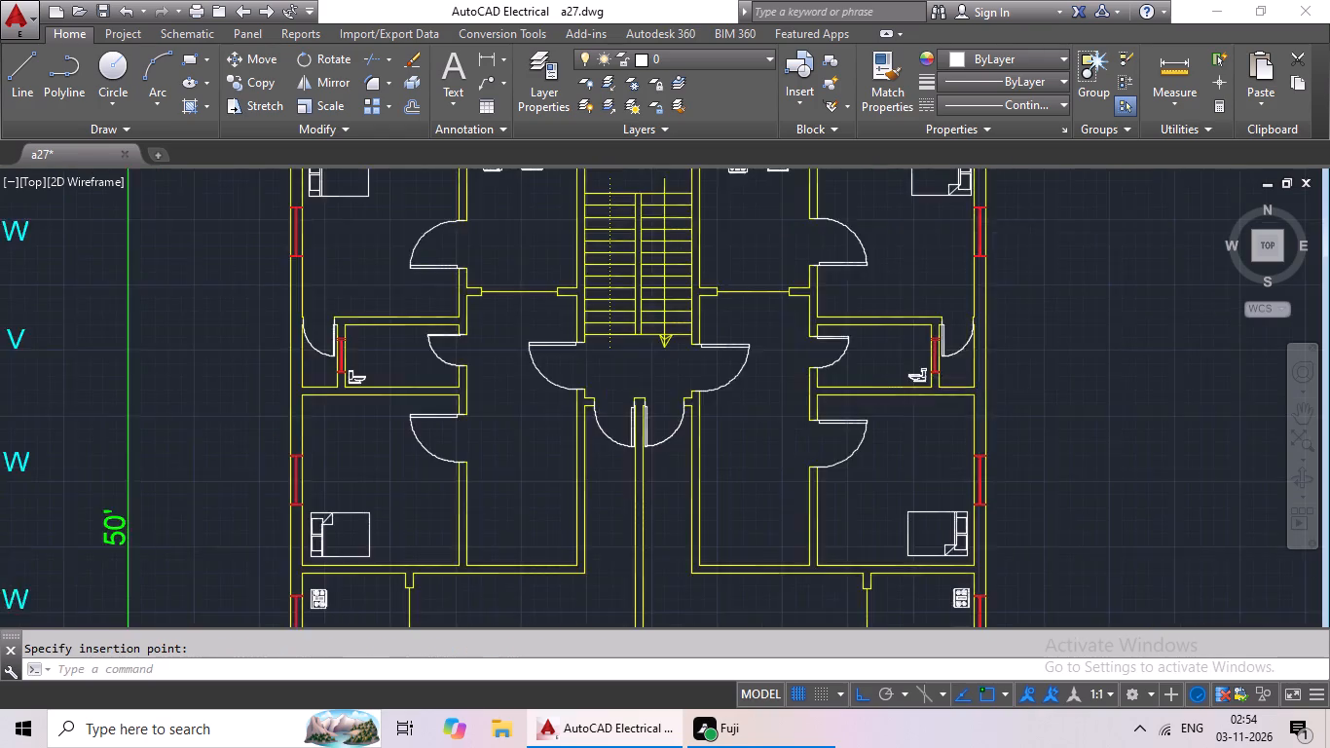
{"action": "scroll", "coordinate": [997, 386], "scroll_direction": "down", "scroll_amount": 1}
{"action": "middle_click_drag", "start_coordinate": [1111, 404], "coordinate": [1018, 340]}
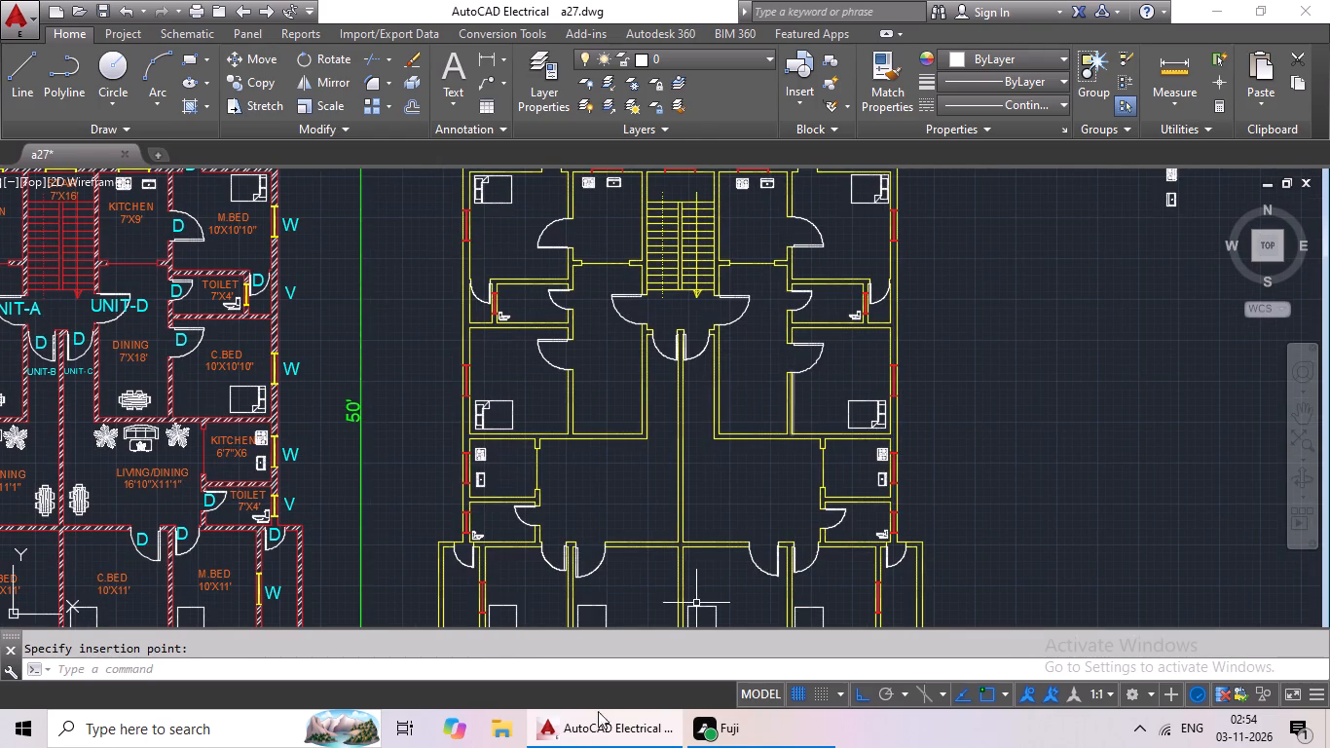
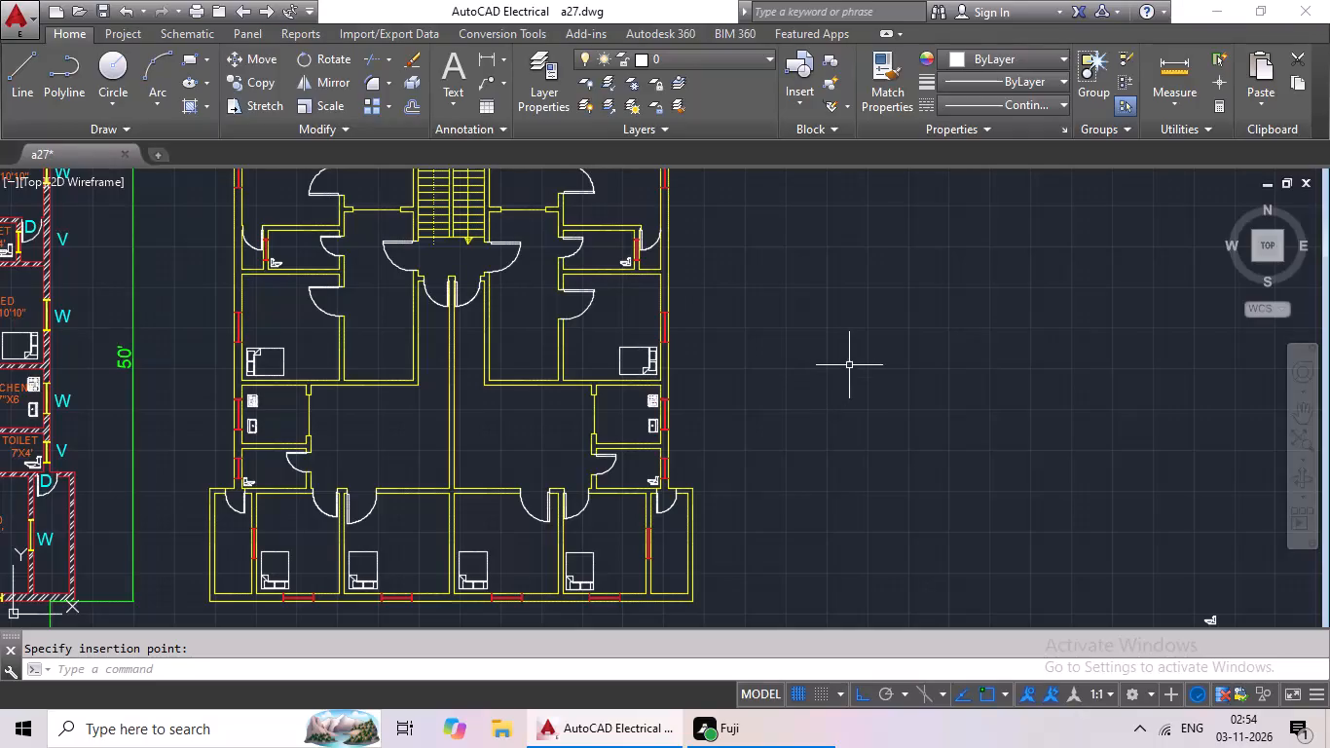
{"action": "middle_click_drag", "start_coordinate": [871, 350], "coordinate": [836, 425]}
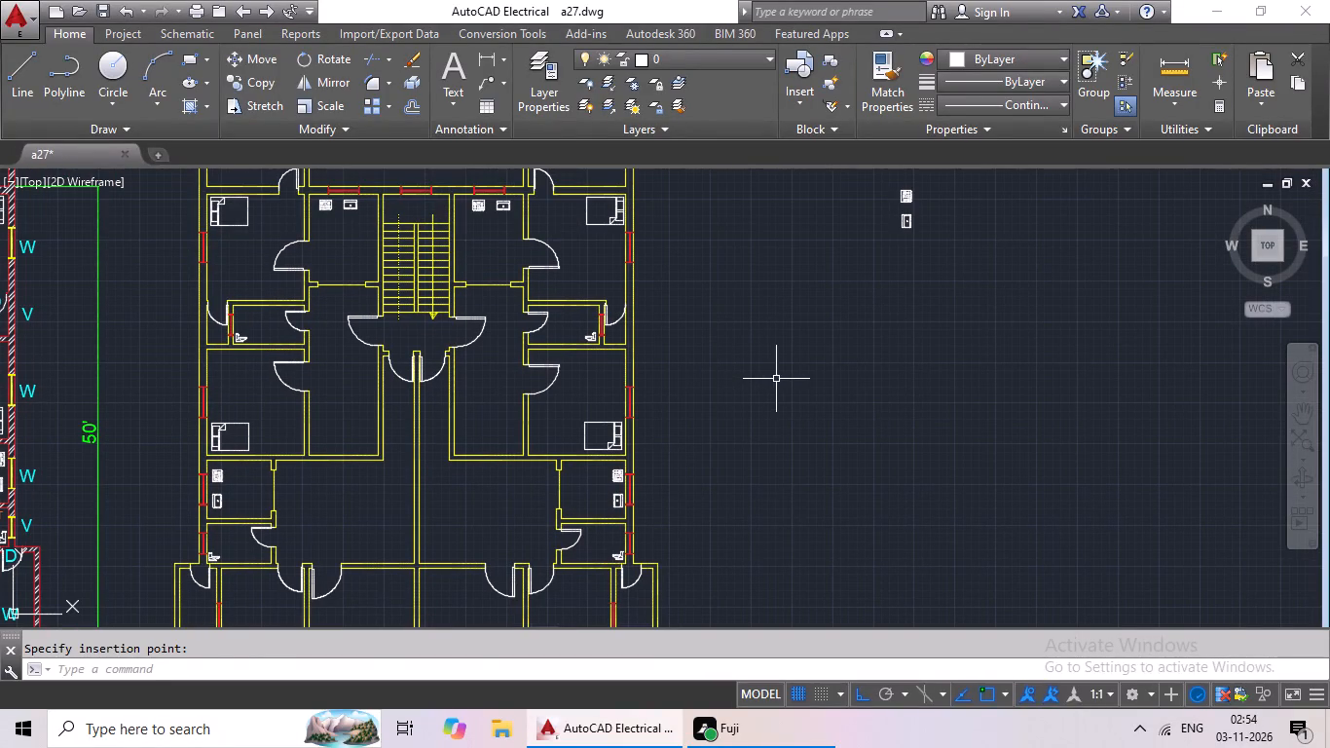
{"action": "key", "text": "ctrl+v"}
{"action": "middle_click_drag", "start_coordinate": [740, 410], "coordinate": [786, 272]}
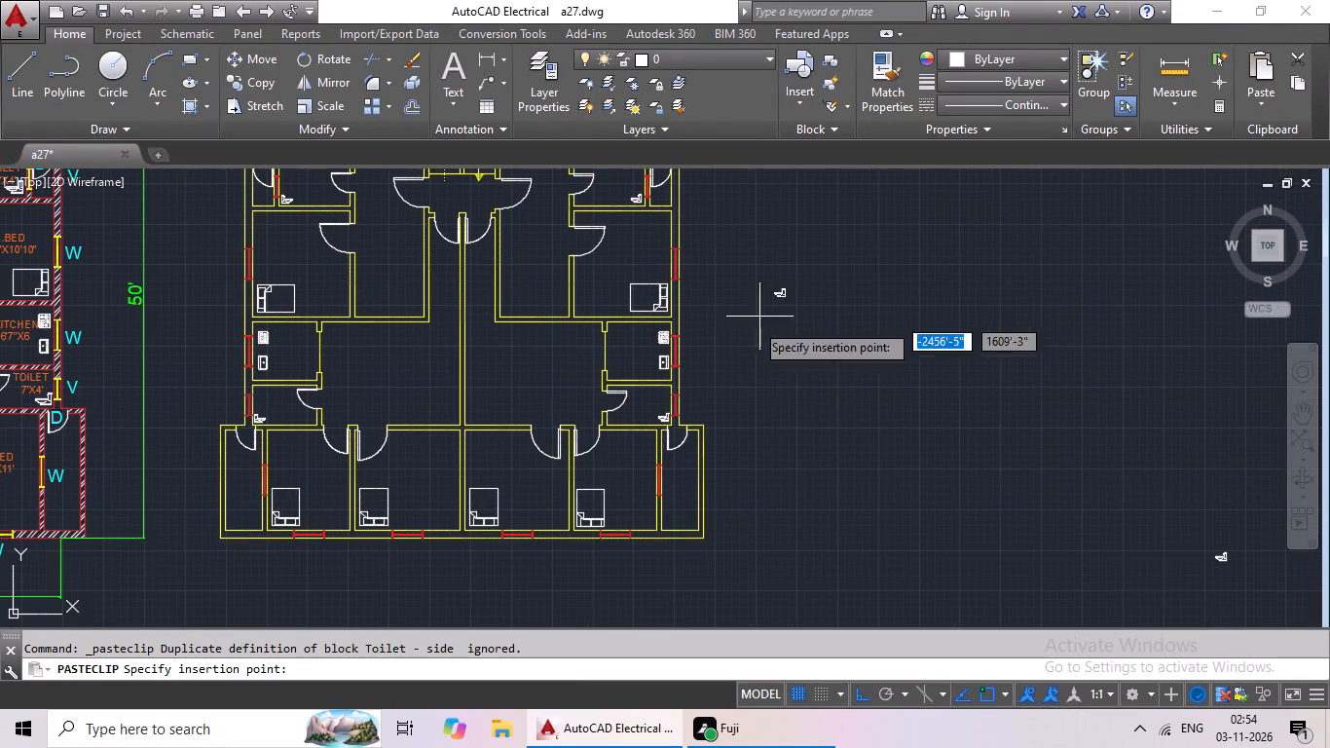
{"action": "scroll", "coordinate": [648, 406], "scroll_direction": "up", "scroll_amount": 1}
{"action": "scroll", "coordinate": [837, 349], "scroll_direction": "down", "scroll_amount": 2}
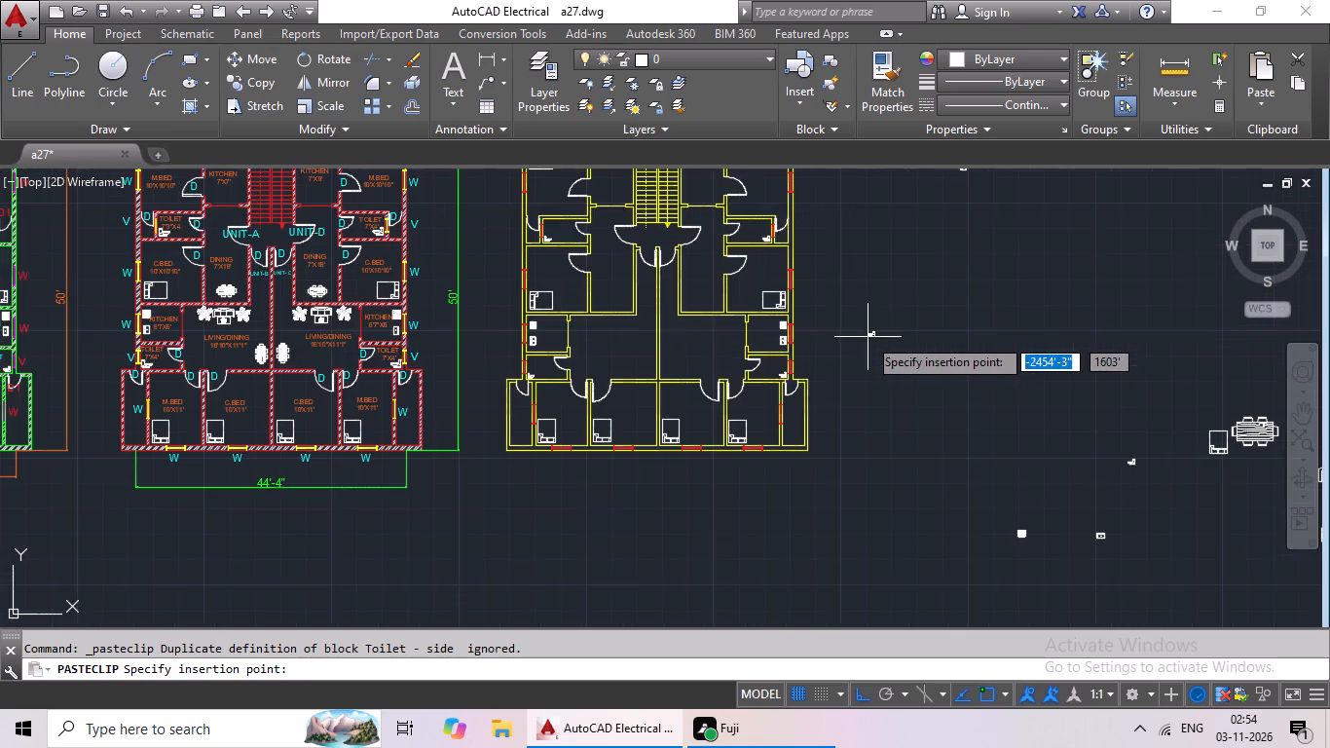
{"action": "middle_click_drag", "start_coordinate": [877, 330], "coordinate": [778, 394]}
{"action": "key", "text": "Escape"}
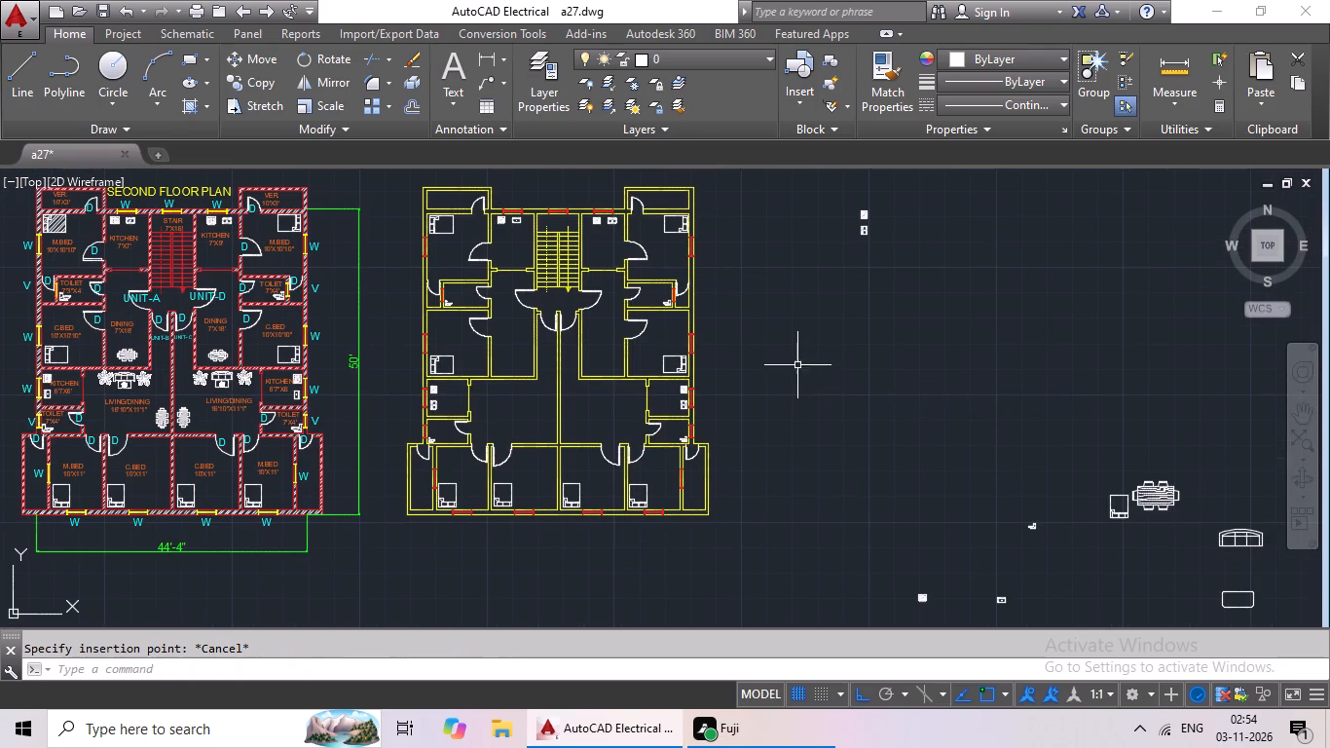
Scale down the loose desk block by reference, using its full width as reference and a new length of about 2'-4".
{"action": "middle_click_drag", "start_coordinate": [943, 326], "coordinate": [613, 207]}
{"action": "scroll", "coordinate": [945, 495], "scroll_direction": "up", "scroll_amount": 2}
{"action": "scroll", "coordinate": [847, 439], "scroll_direction": "up", "scroll_amount": 2}
{"action": "middle_click_drag", "start_coordinate": [874, 421], "coordinate": [836, 313]}
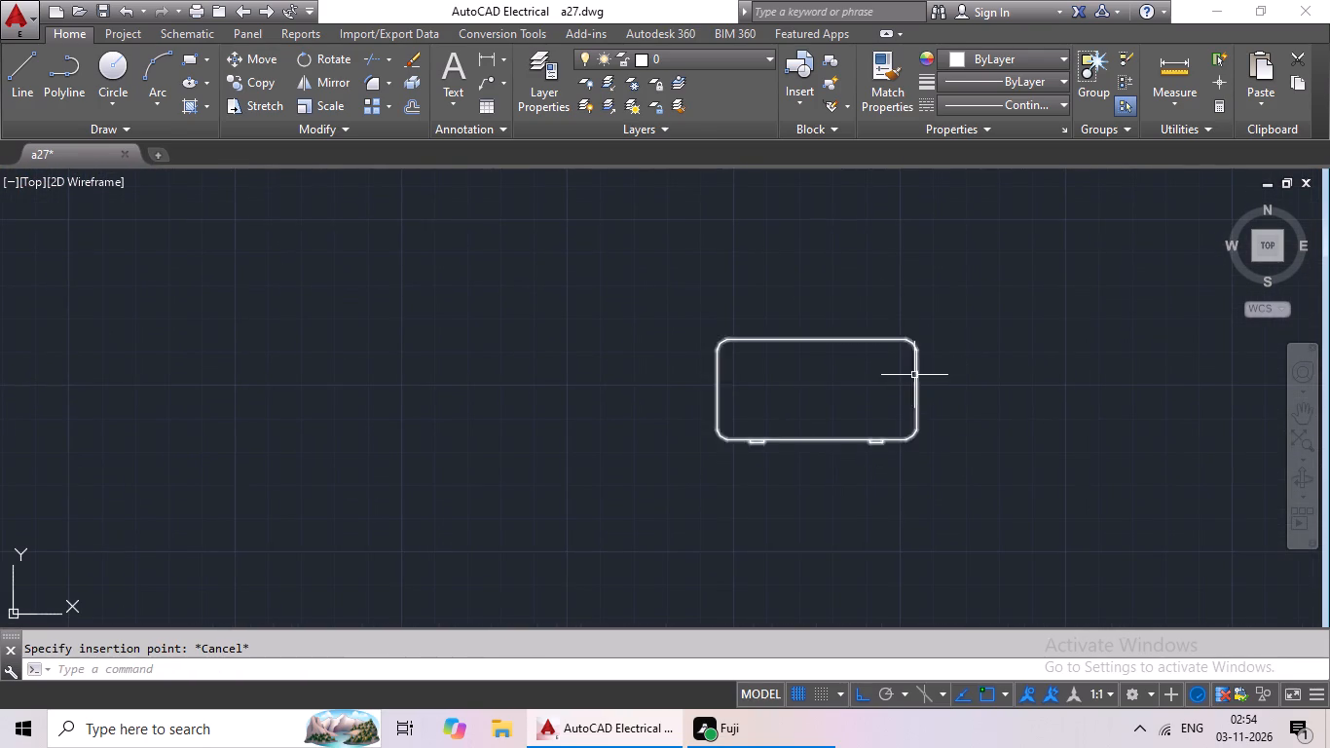
{"action": "left_click", "coordinate": [921, 374]}
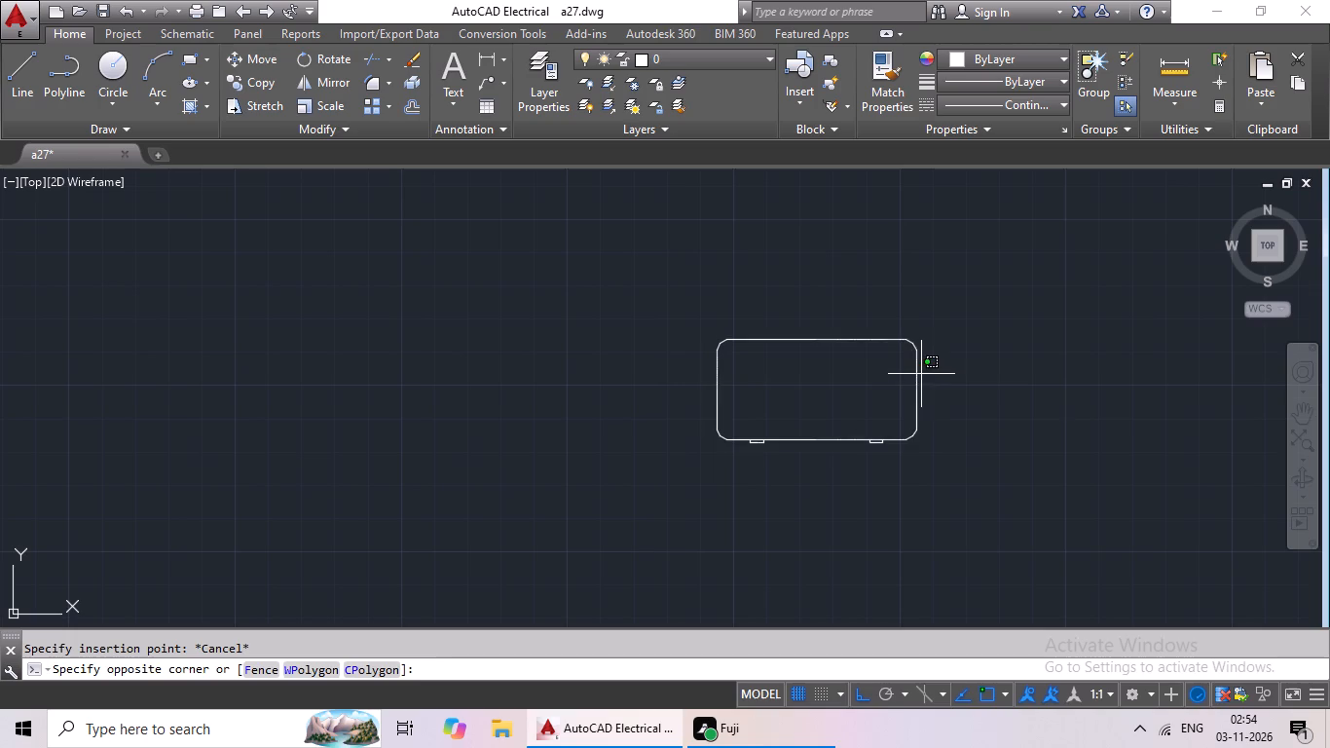
{"action": "left_click", "coordinate": [907, 377]}
{"action": "left_click", "coordinate": [326, 100]}
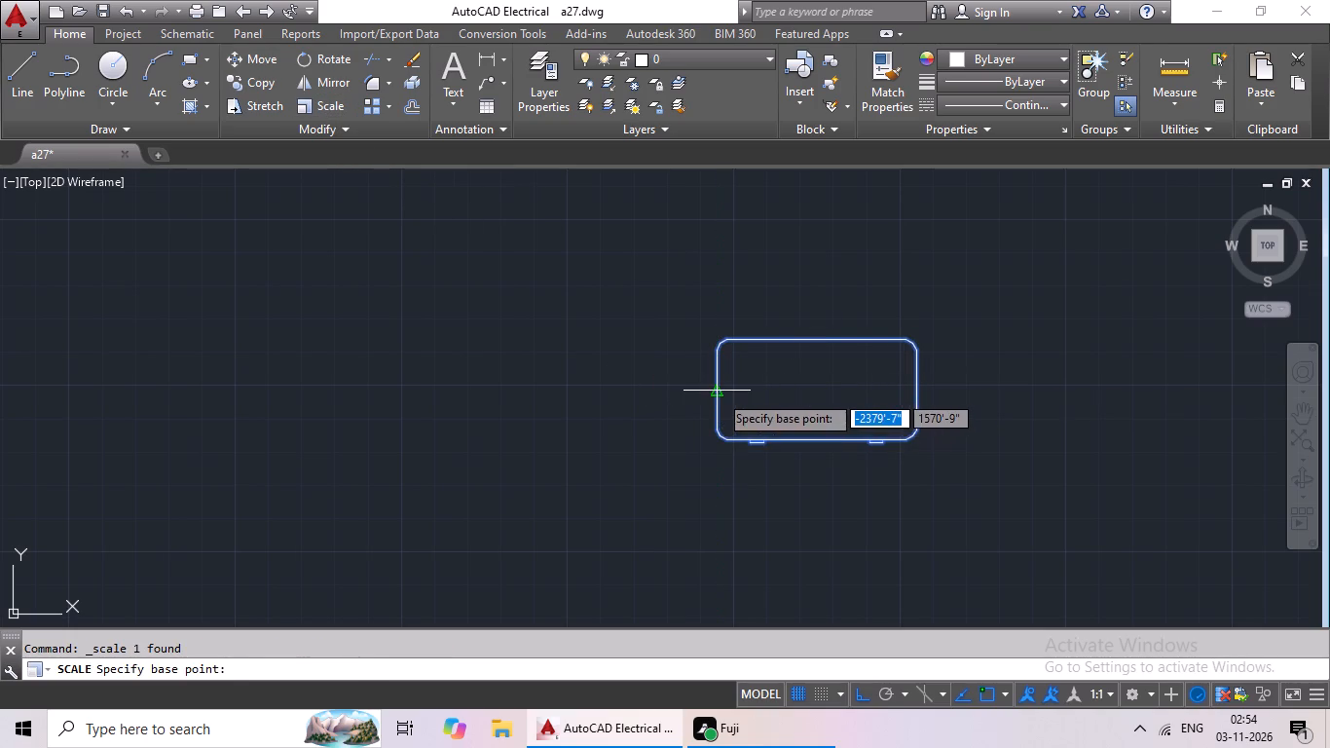
{"action": "left_click_drag", "start_coordinate": [722, 390], "coordinate": [736, 392]}
{"action": "left_click", "coordinate": [335, 678]}
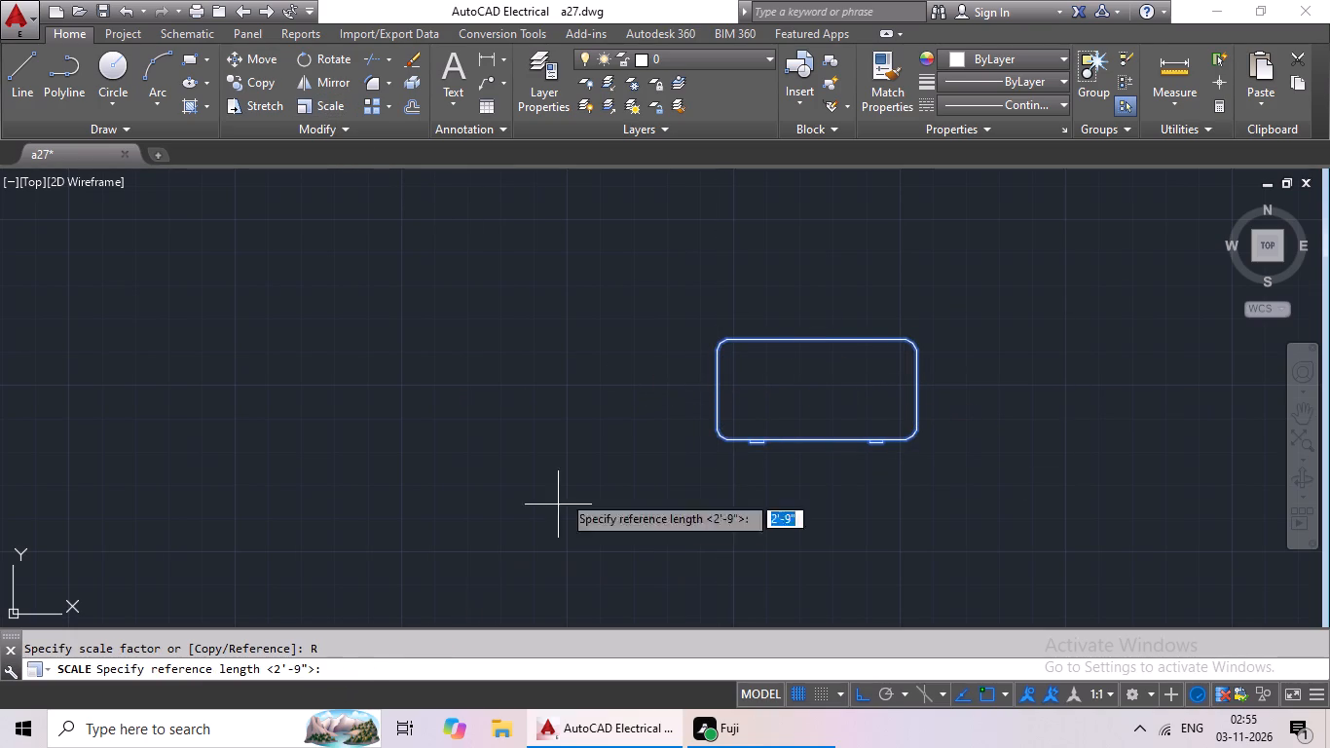
{"action": "left_click", "coordinate": [713, 392]}
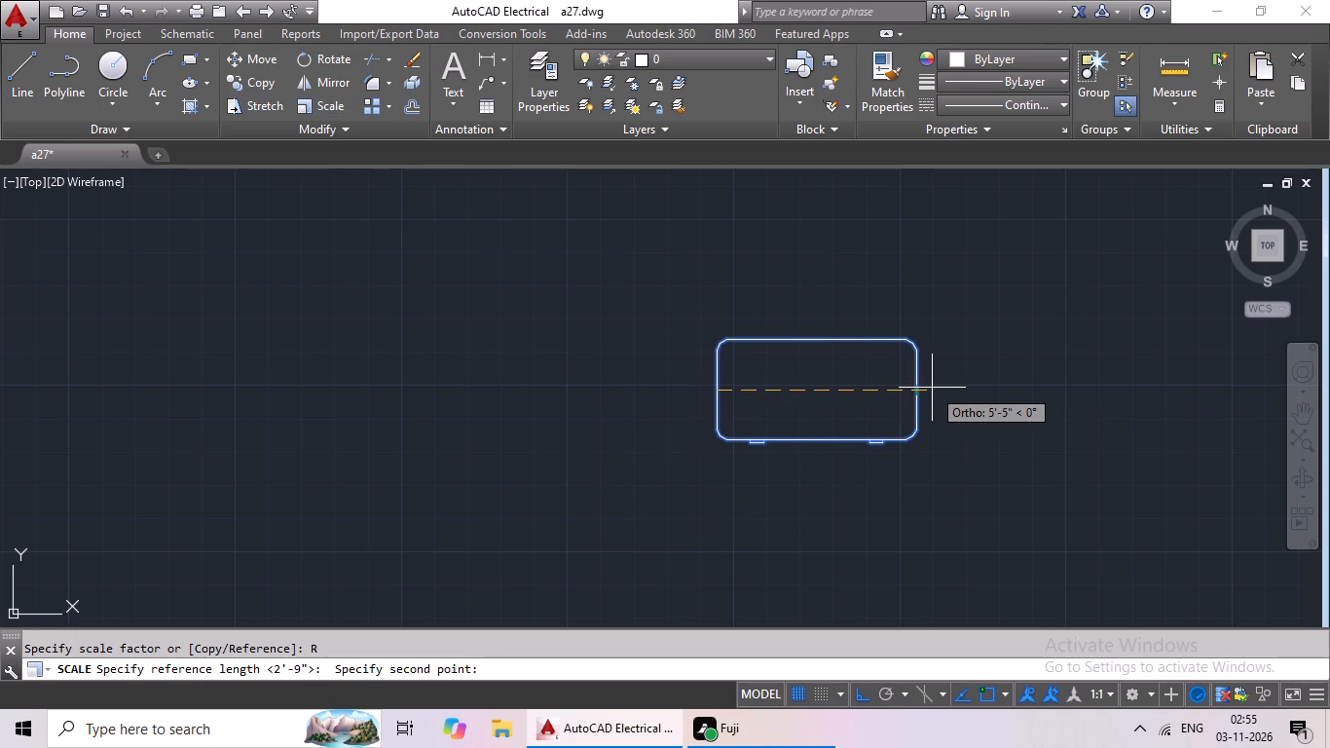
{"action": "left_click_drag", "start_coordinate": [921, 392], "coordinate": [903, 393]}
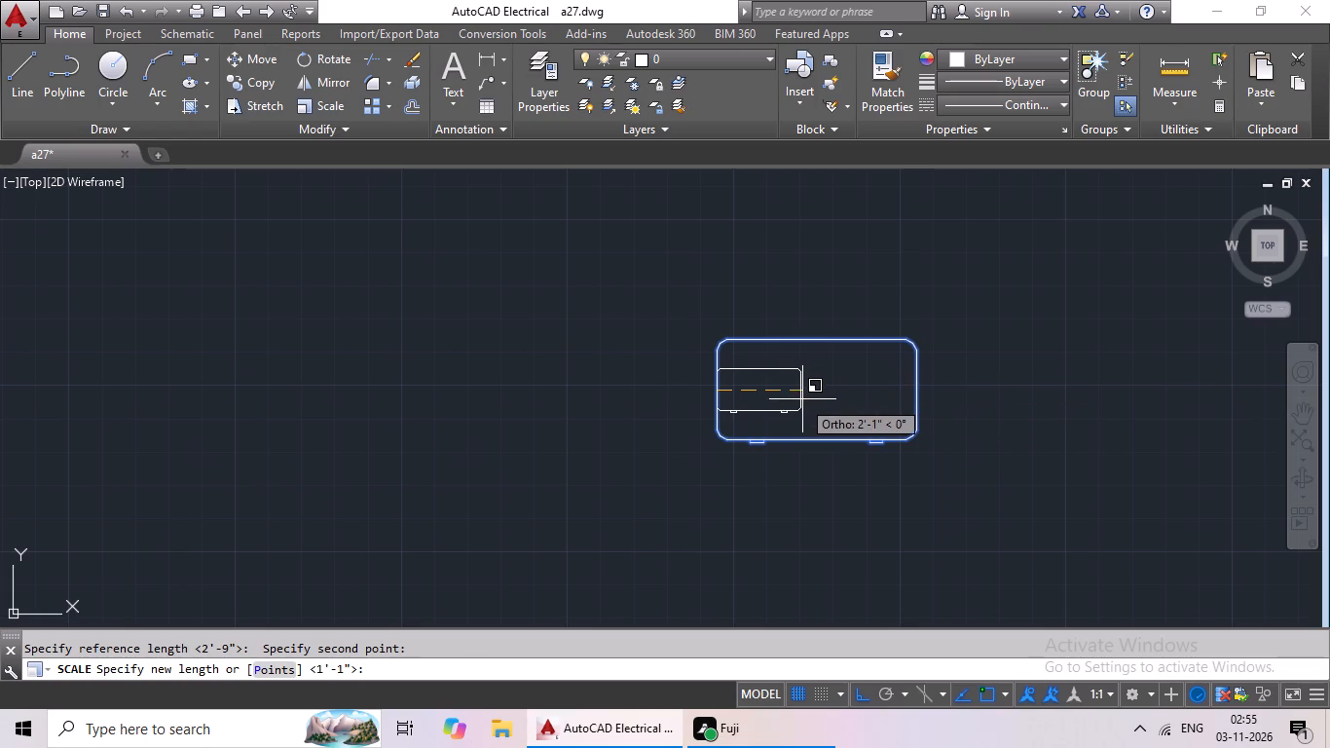
{"action": "left_click", "coordinate": [810, 399]}
Scale down the loose sofa block by reference, from its full width to a new length of about 3'-5".
{"action": "scroll", "coordinate": [876, 378], "scroll_direction": "down", "scroll_amount": 3}
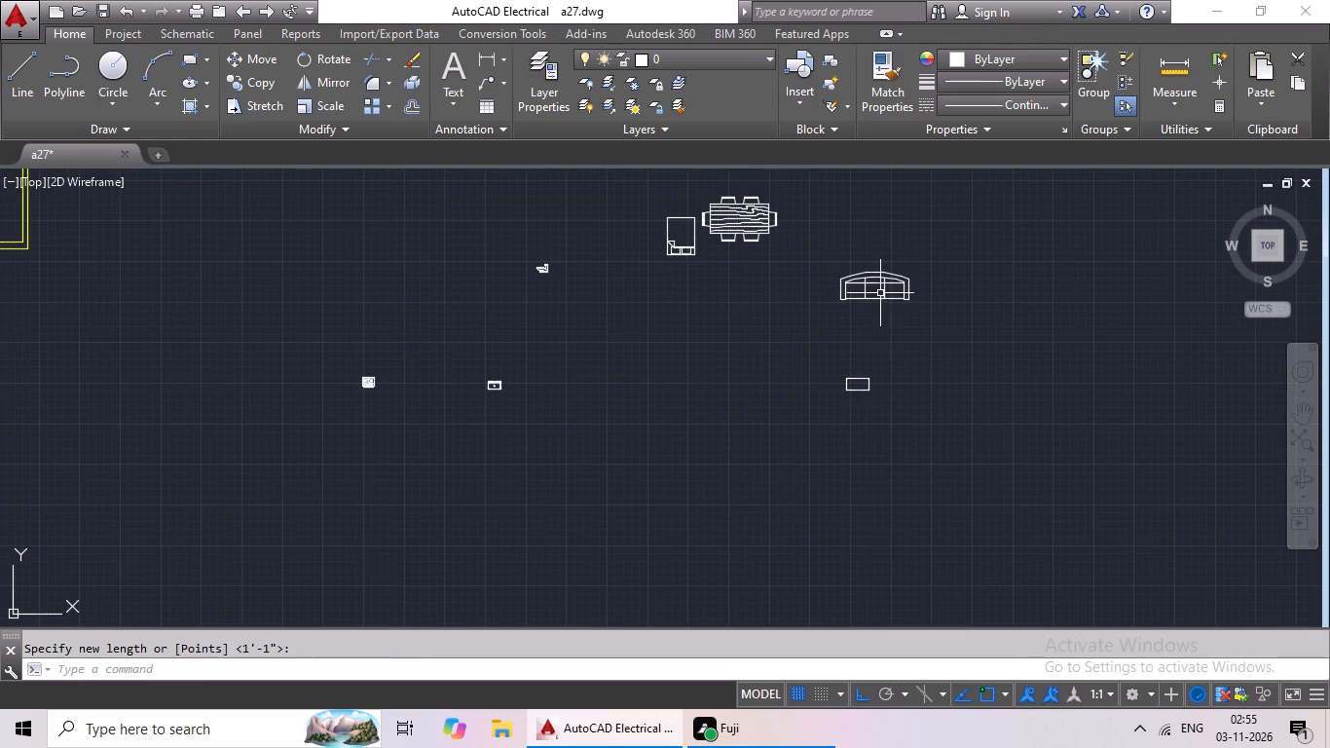
{"action": "scroll", "coordinate": [907, 266], "scroll_direction": "up", "scroll_amount": 2}
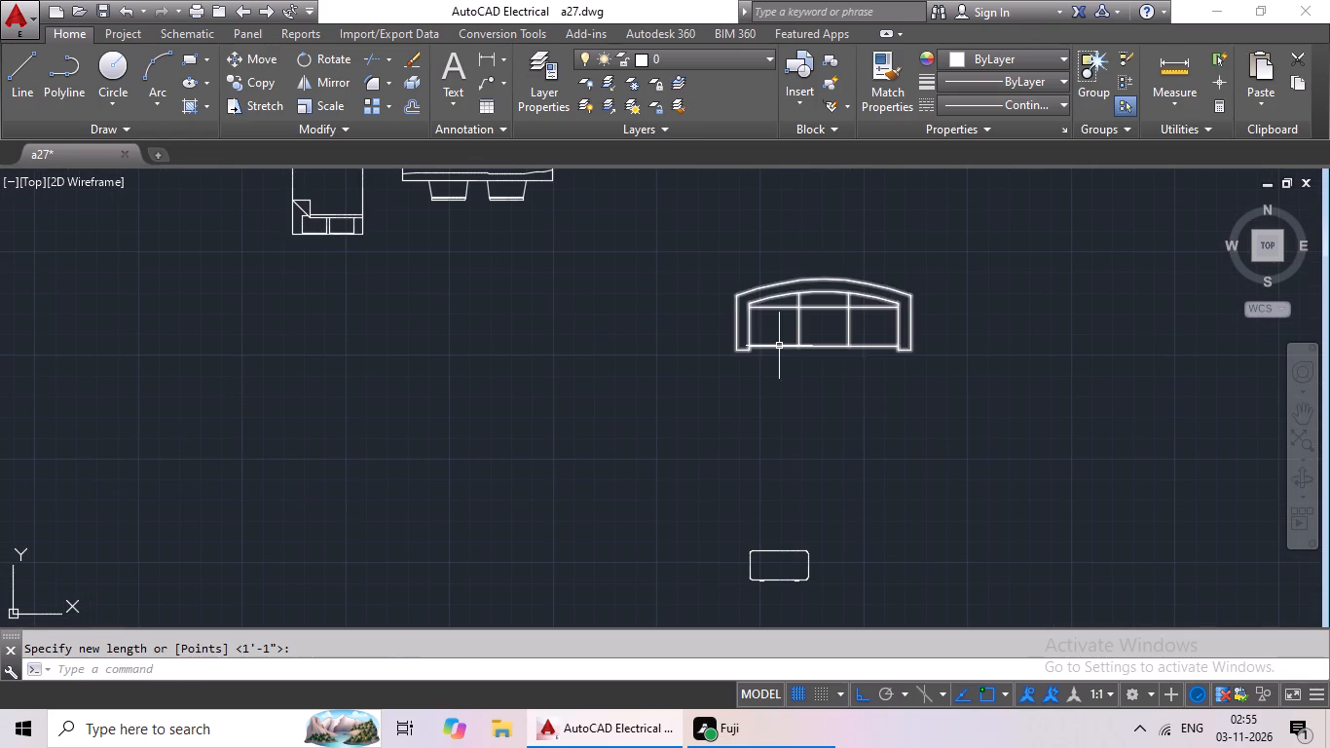
{"action": "left_click", "coordinate": [778, 346]}
{"action": "left_click", "coordinate": [314, 101]}
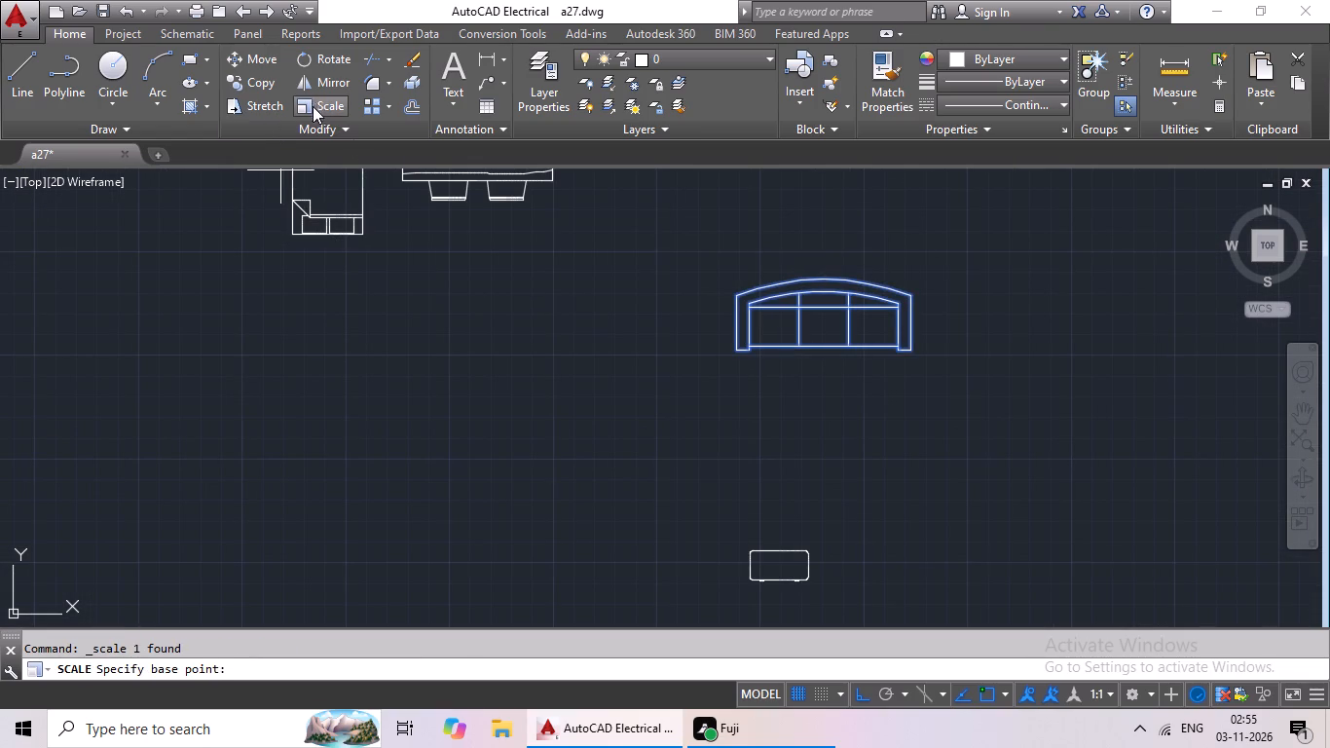
{"action": "scroll", "coordinate": [742, 268], "scroll_direction": "up", "scroll_amount": 2}
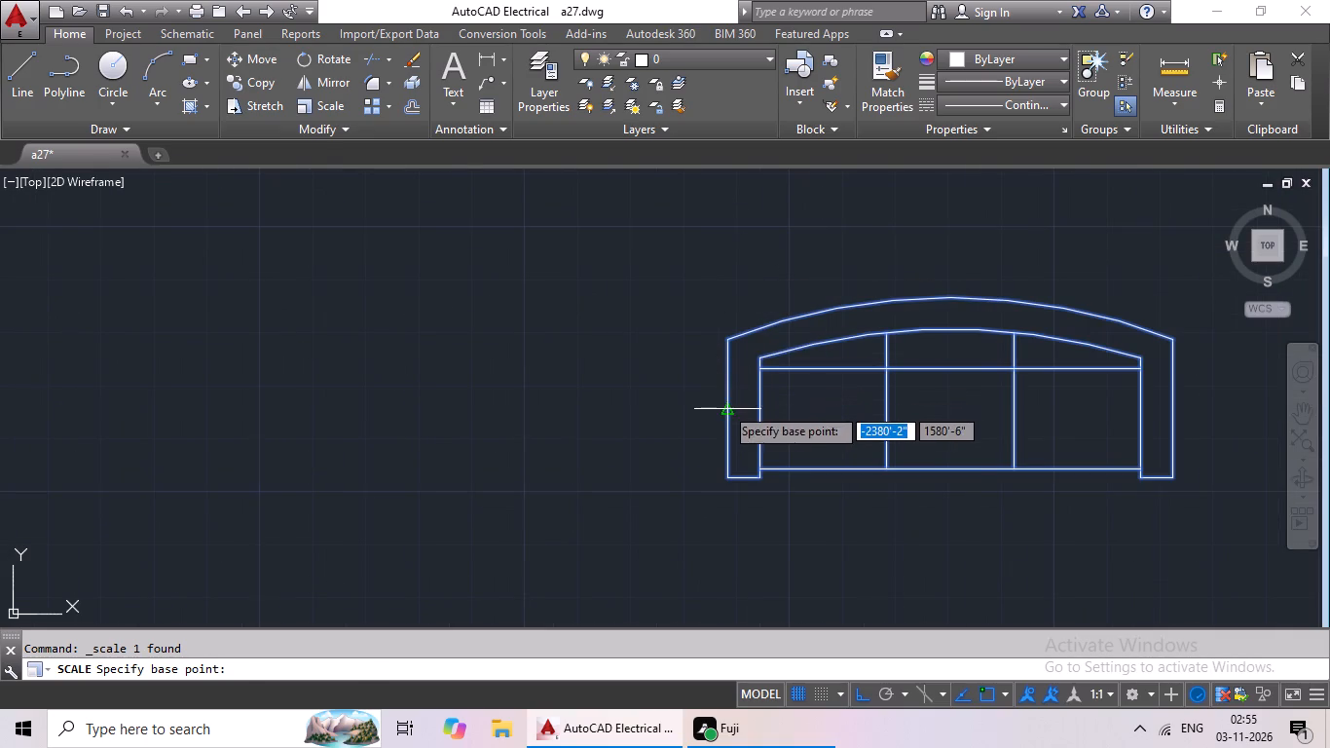
{"action": "left_click", "coordinate": [723, 407]}
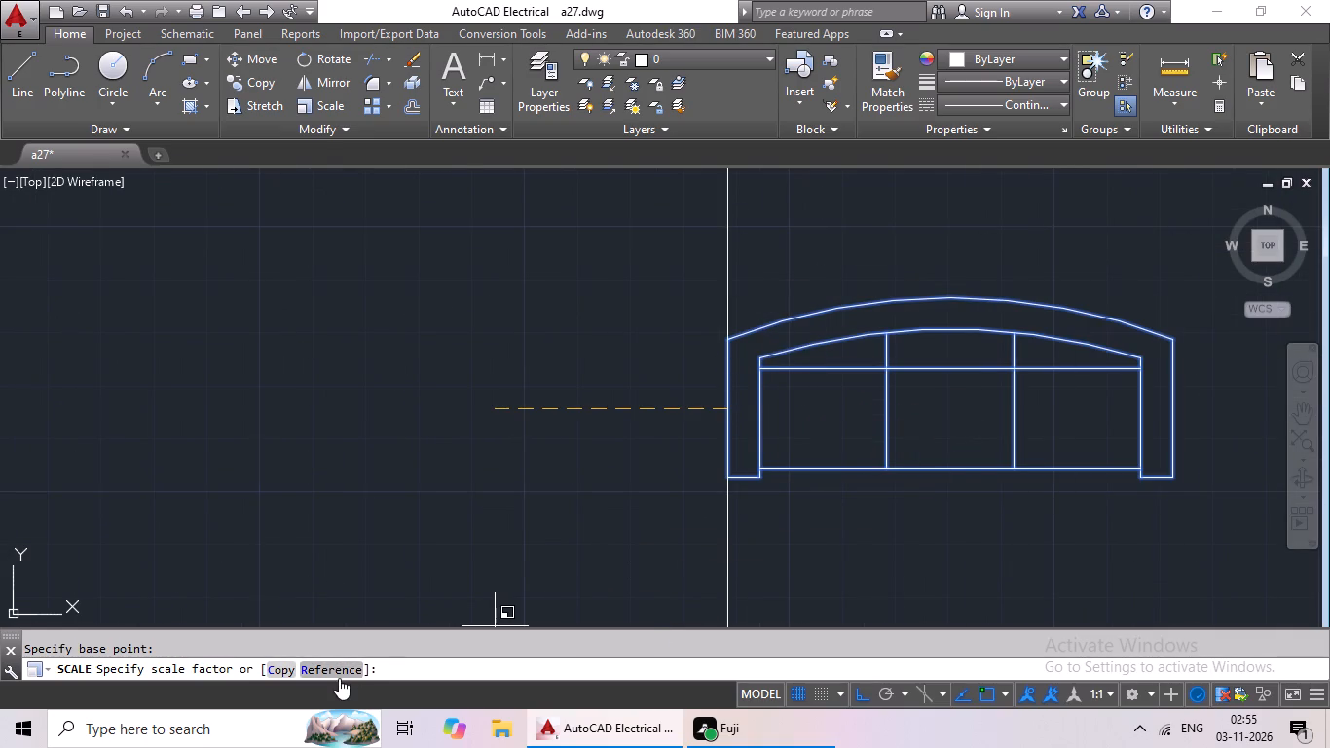
{"action": "left_click", "coordinate": [339, 677]}
{"action": "scroll", "coordinate": [963, 375], "scroll_direction": "down", "scroll_amount": 2}
{"action": "middle_click_drag", "start_coordinate": [955, 374], "coordinate": [647, 363]}
{"action": "scroll", "coordinate": [581, 377], "scroll_direction": "up", "scroll_amount": 2}
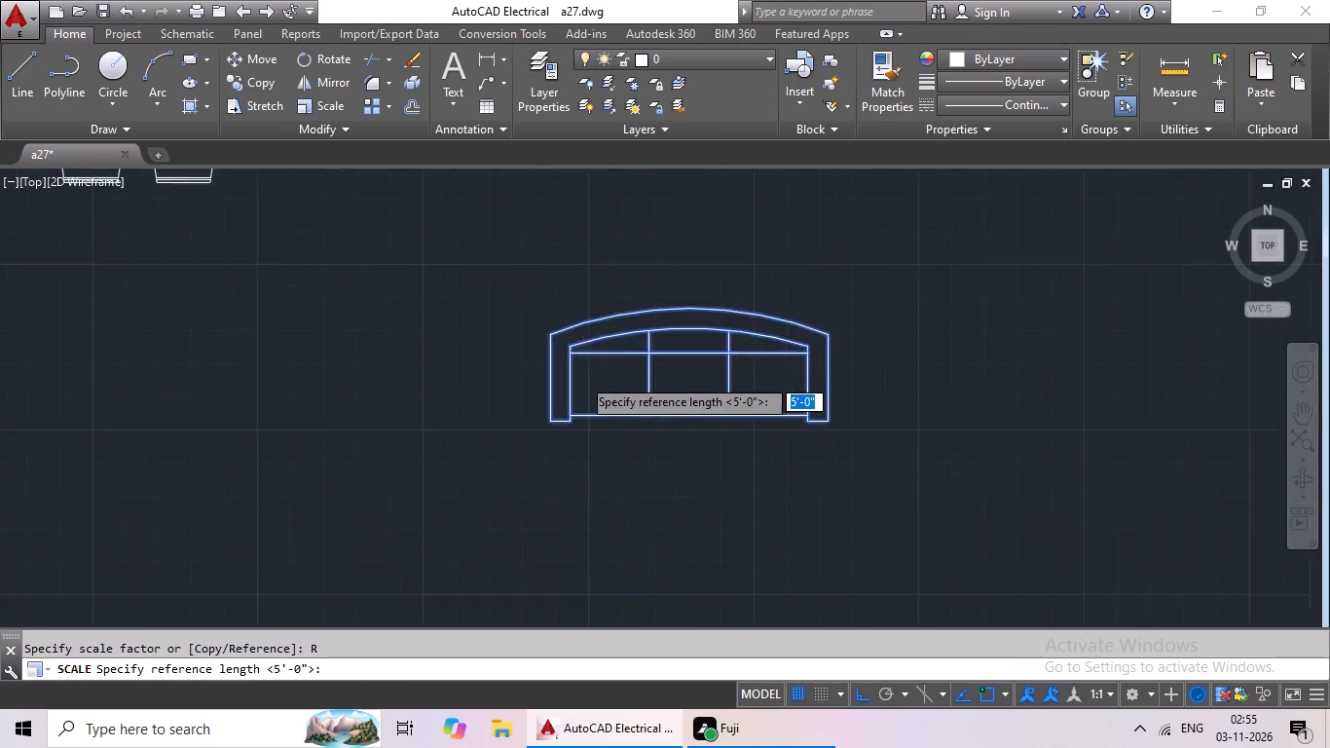
{"action": "left_click", "coordinate": [530, 378]}
{"action": "left_click_drag", "start_coordinate": [974, 377], "coordinate": [961, 379]}
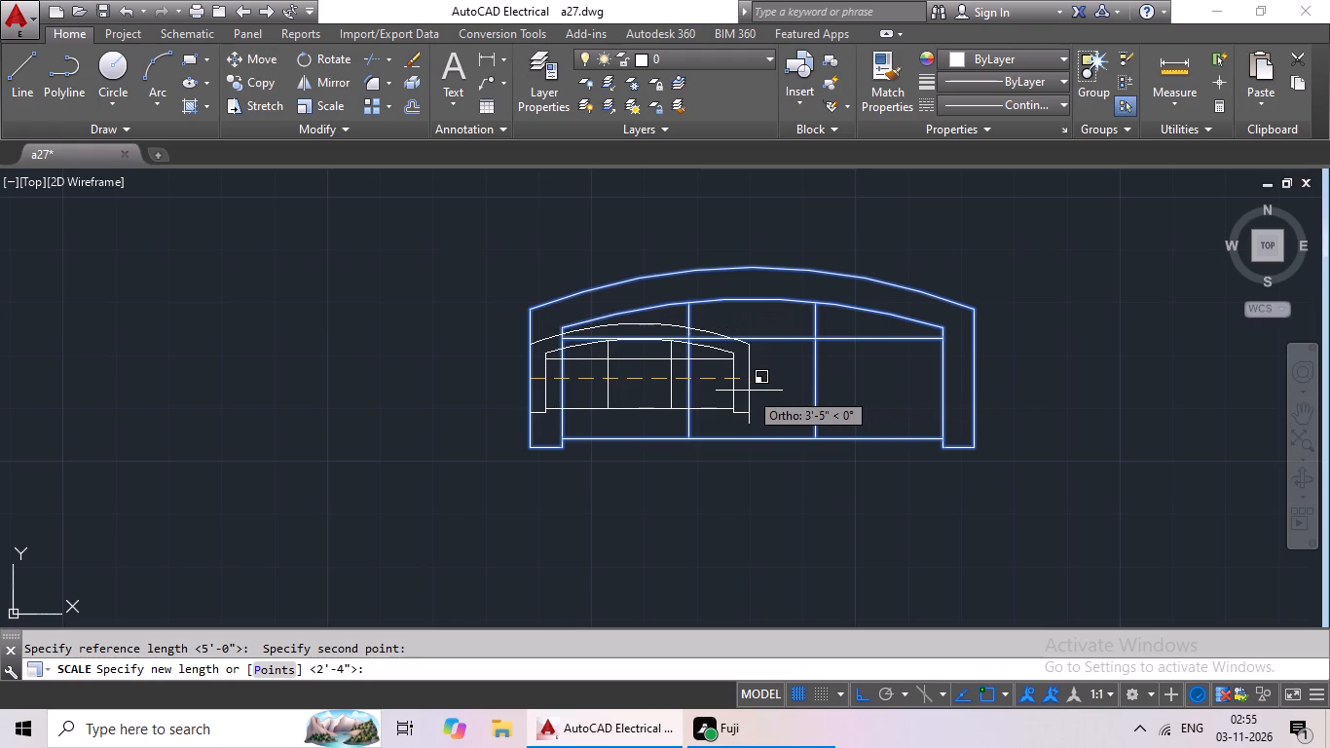
{"action": "left_click_drag", "start_coordinate": [750, 392], "coordinate": [759, 389]}
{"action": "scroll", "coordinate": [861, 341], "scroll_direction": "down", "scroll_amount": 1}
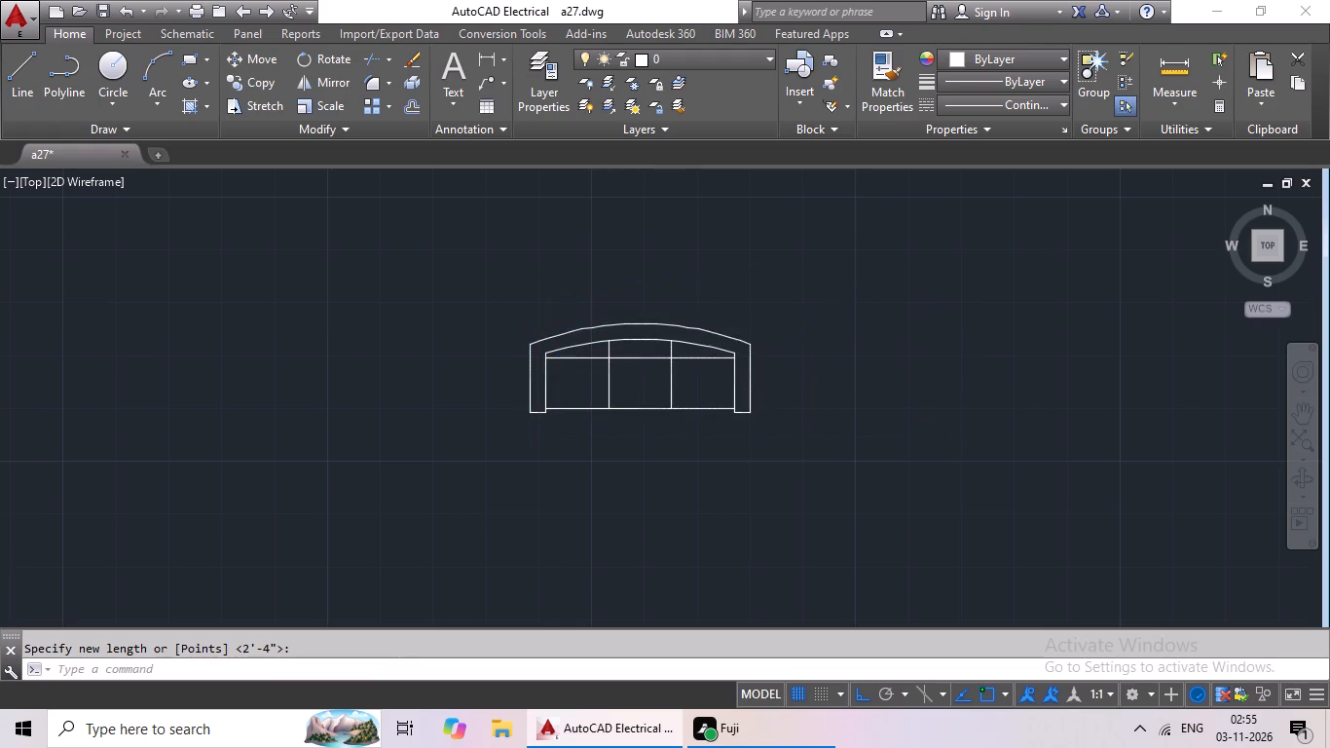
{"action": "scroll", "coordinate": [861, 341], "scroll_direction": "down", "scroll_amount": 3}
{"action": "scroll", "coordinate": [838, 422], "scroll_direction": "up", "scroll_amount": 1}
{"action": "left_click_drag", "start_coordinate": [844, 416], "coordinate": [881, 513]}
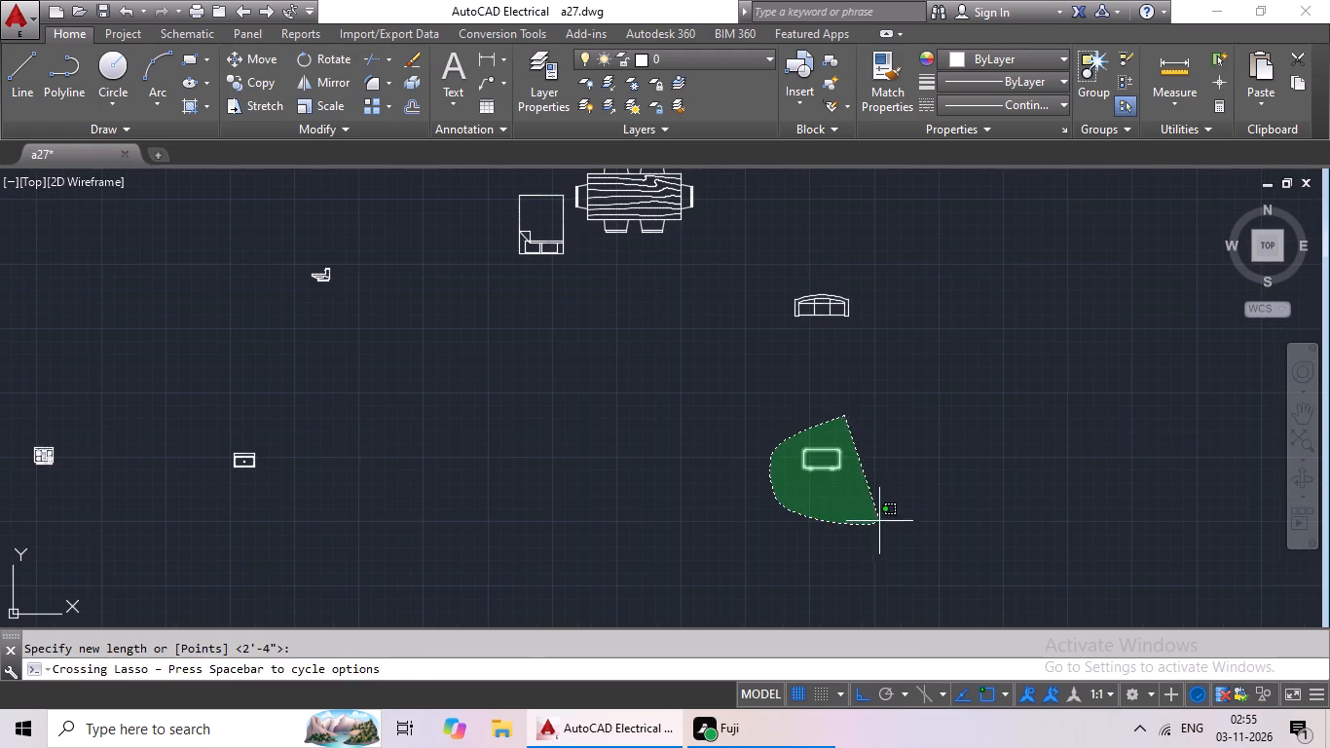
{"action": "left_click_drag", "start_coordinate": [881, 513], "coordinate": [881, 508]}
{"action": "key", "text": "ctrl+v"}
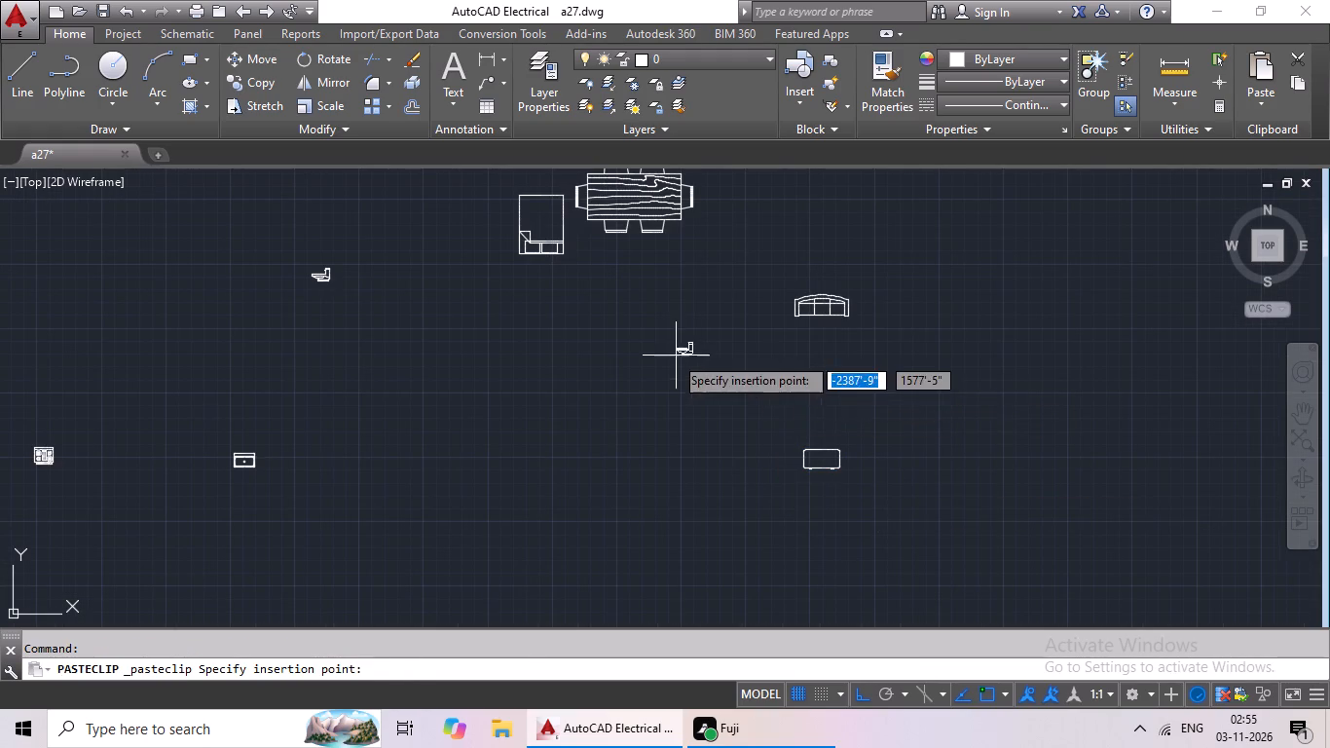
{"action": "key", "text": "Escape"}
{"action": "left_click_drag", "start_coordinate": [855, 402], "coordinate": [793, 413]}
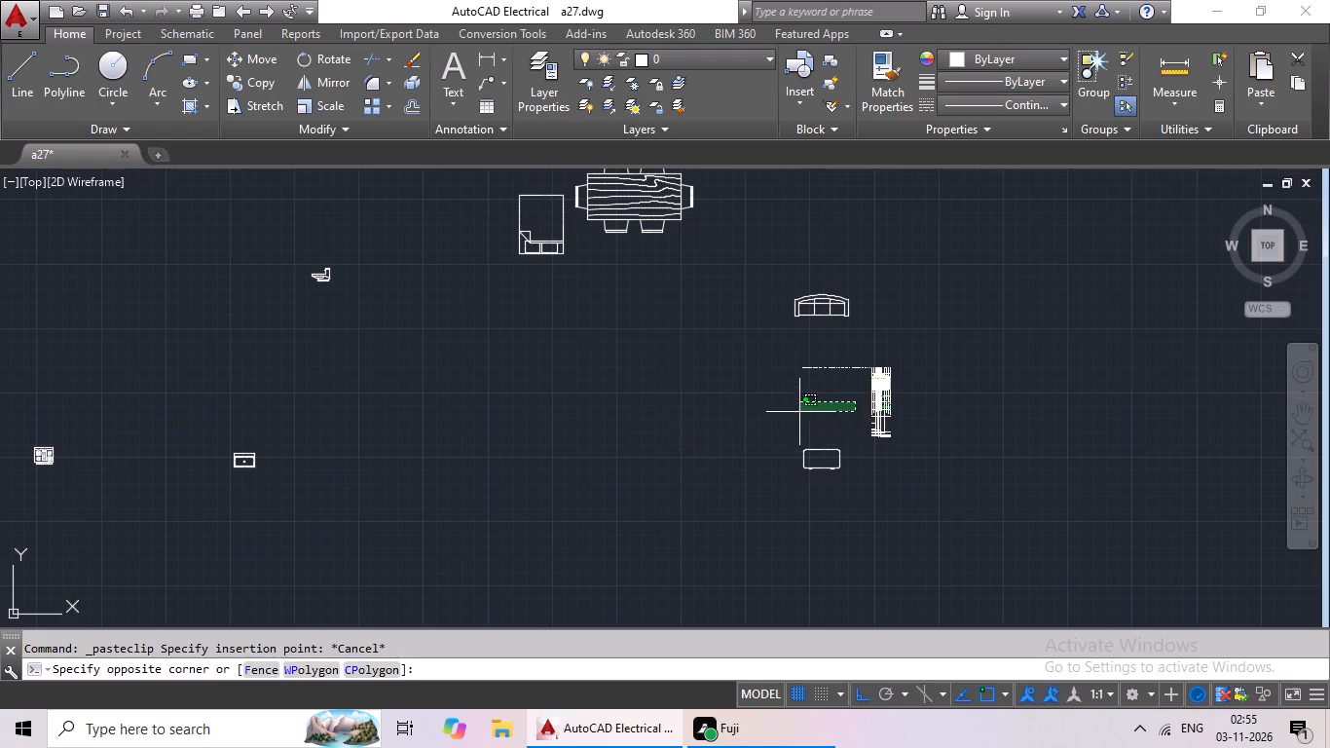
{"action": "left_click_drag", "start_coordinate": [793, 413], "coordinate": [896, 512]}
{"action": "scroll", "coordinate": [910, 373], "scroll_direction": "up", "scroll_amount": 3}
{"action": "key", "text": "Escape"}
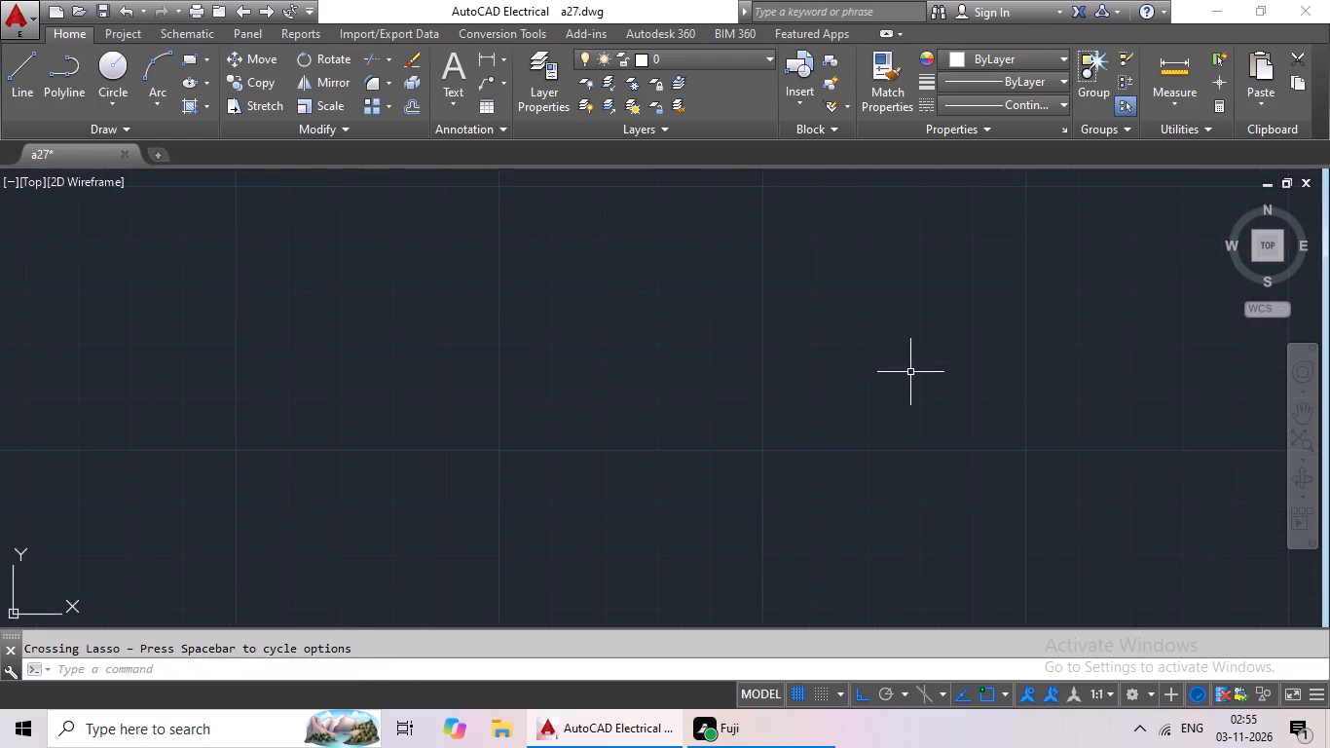
Copy the scaled desk block below the sofa to the clipboard.
{"action": "scroll", "coordinate": [896, 394], "scroll_direction": "down", "scroll_amount": 5}
{"action": "left_click_drag", "start_coordinate": [910, 422], "coordinate": [894, 410]}
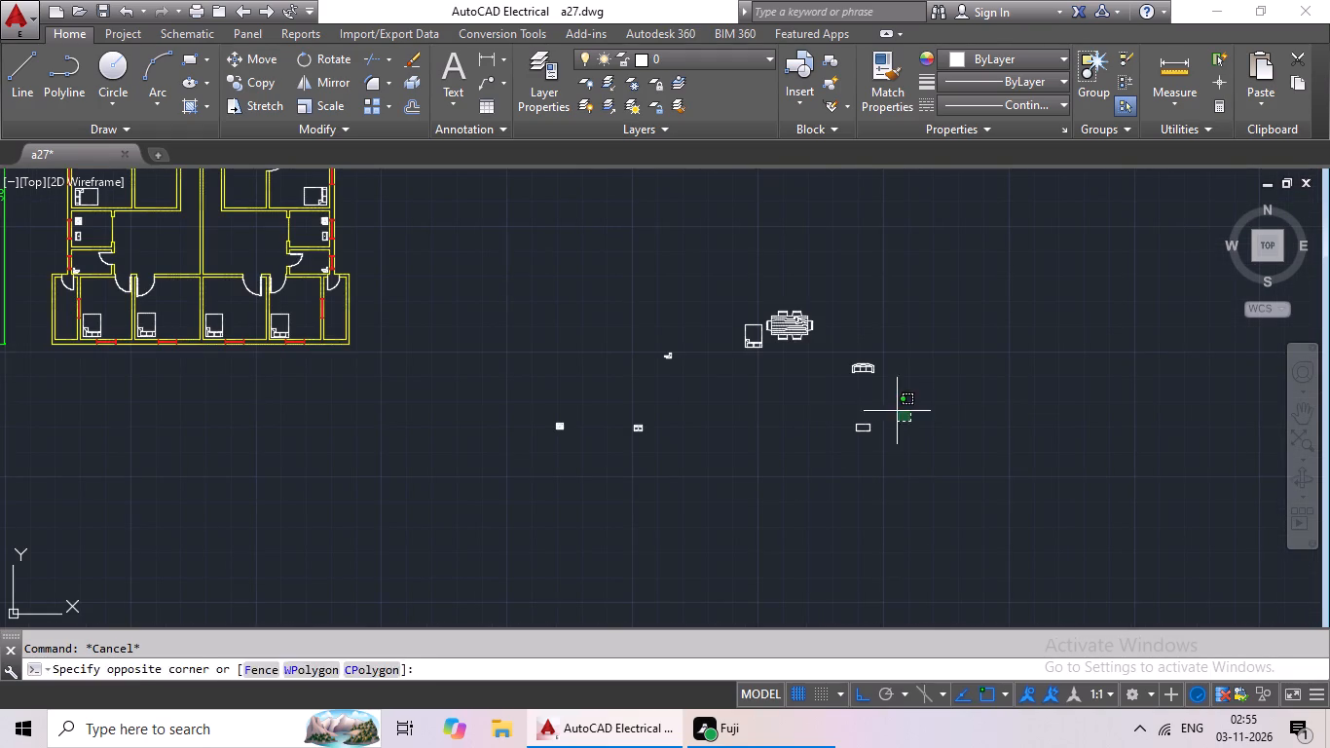
{"action": "left_click_drag", "start_coordinate": [894, 410], "coordinate": [907, 481]}
{"action": "key", "text": "ctrl+c"}
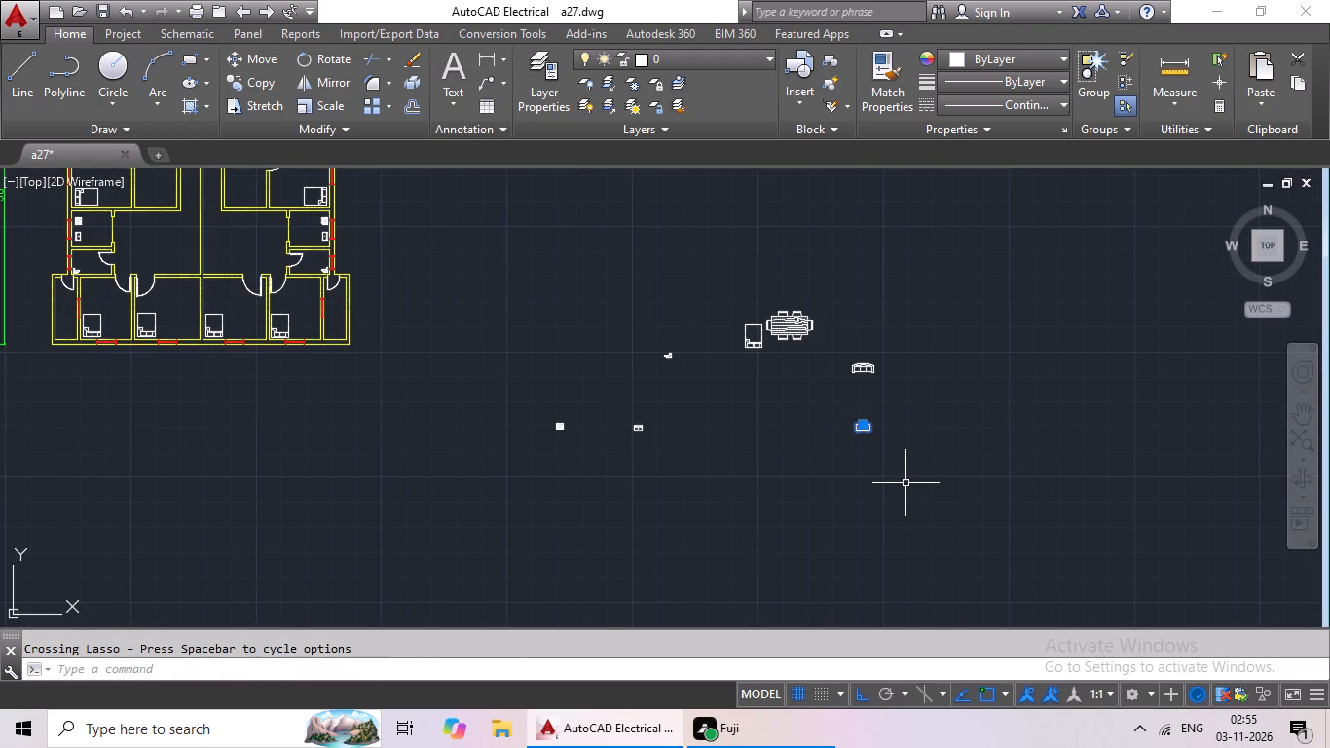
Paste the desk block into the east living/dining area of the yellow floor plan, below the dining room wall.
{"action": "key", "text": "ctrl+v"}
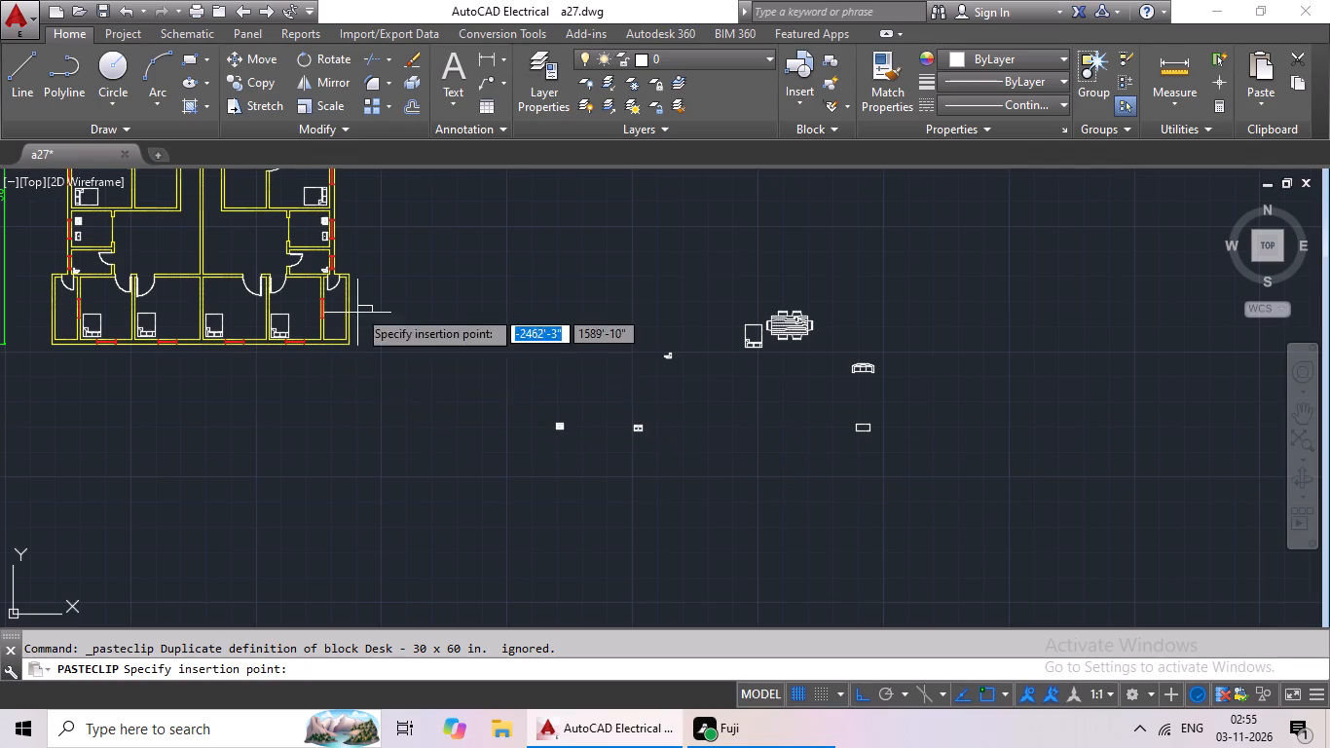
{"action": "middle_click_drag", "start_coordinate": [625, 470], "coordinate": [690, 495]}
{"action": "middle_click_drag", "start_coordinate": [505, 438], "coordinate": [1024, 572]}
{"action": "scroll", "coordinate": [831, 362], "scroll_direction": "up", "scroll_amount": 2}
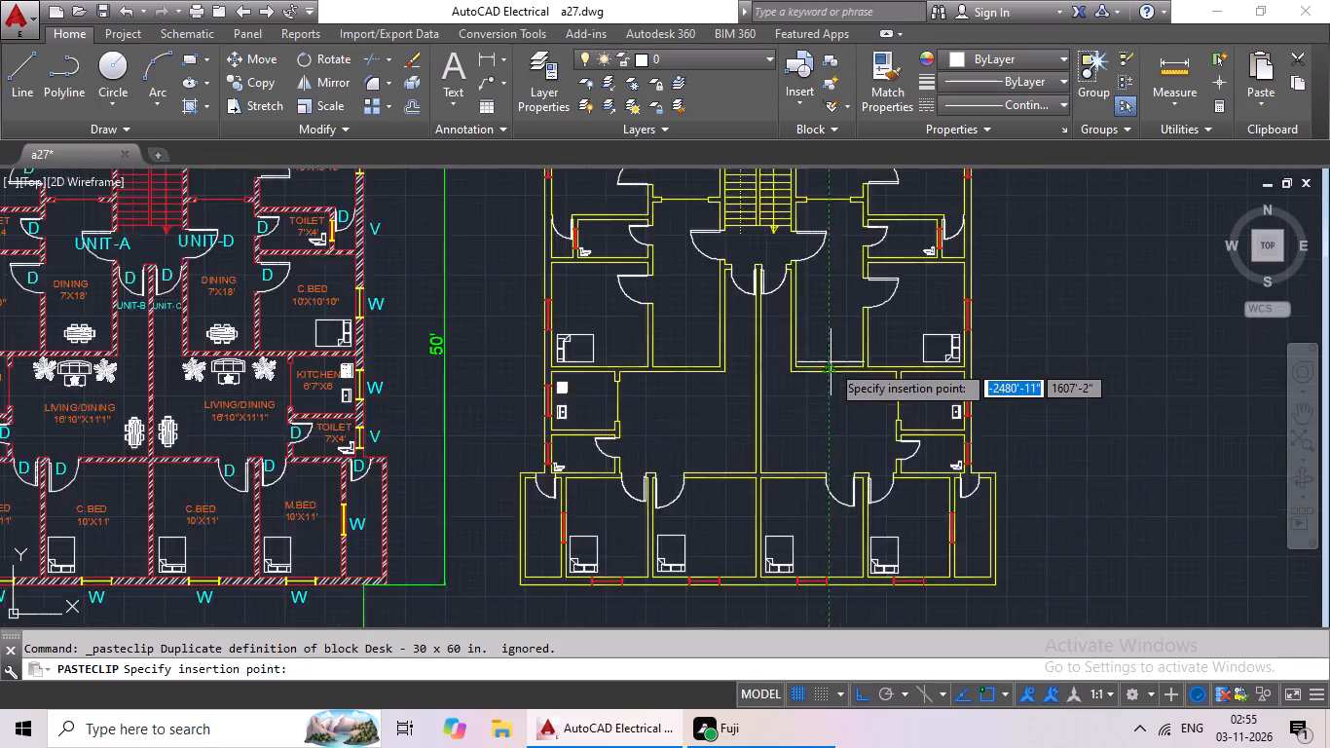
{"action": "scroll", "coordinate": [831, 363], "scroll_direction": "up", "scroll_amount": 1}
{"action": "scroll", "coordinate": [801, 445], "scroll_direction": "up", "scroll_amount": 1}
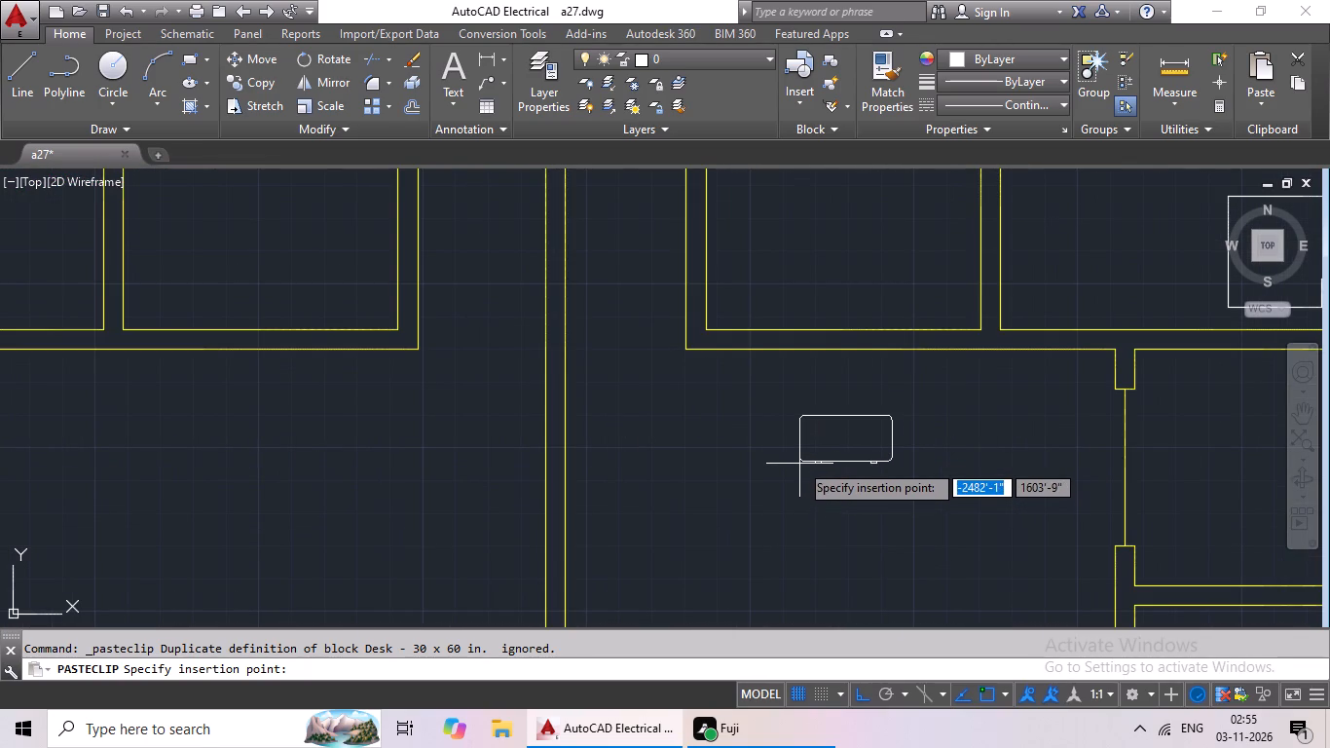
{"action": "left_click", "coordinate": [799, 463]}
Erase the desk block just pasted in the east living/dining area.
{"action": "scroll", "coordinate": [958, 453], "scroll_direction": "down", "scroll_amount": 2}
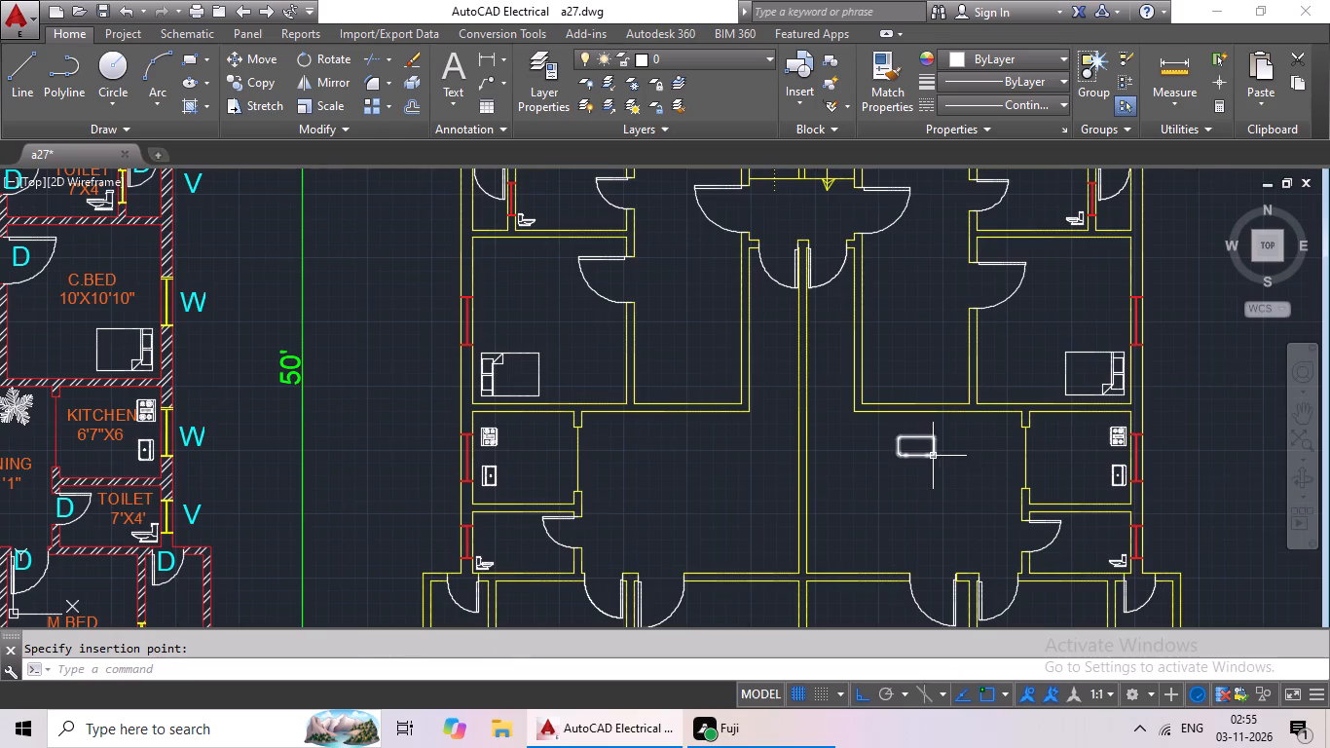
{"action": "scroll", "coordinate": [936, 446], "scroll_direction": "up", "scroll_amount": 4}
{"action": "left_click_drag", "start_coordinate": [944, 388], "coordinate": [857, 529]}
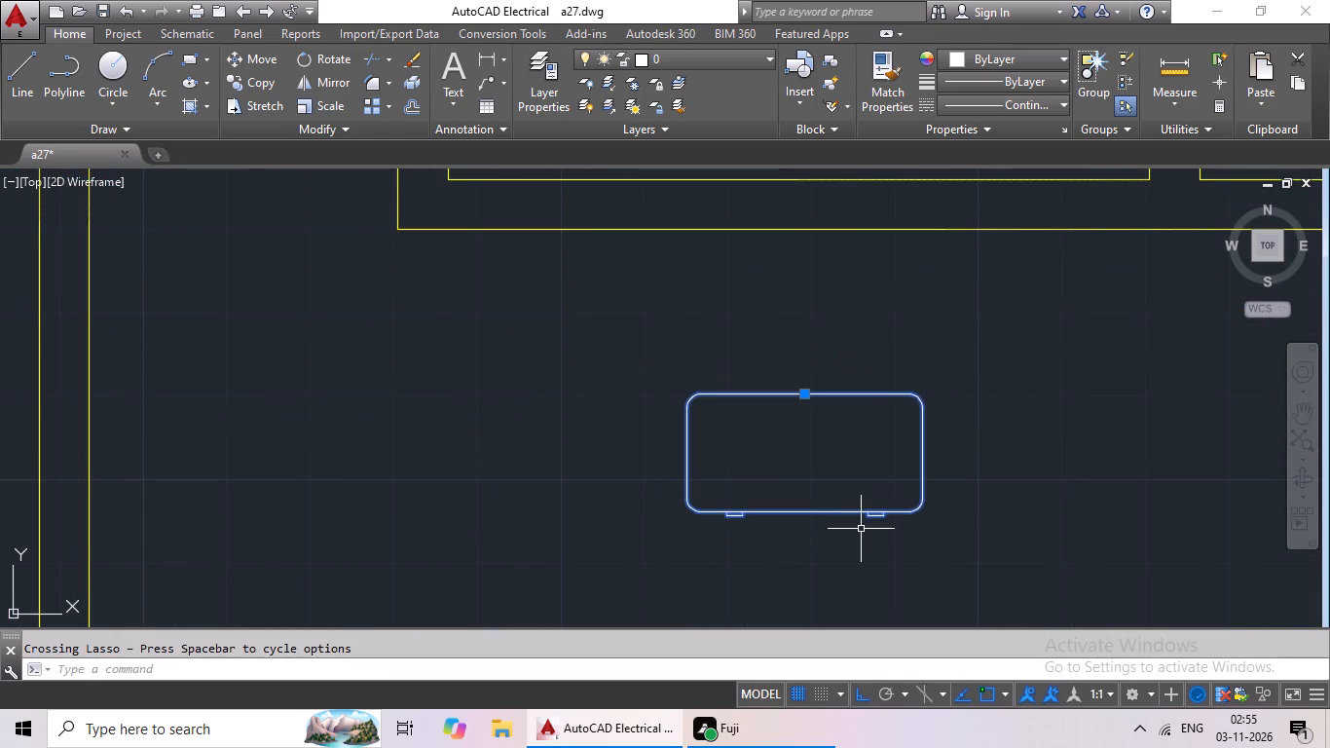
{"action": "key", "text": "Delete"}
Paste the desk block again in the yellow plan's east living/dining area, between the central wall and the kitchen.
{"action": "key", "text": "ctrl+v"}
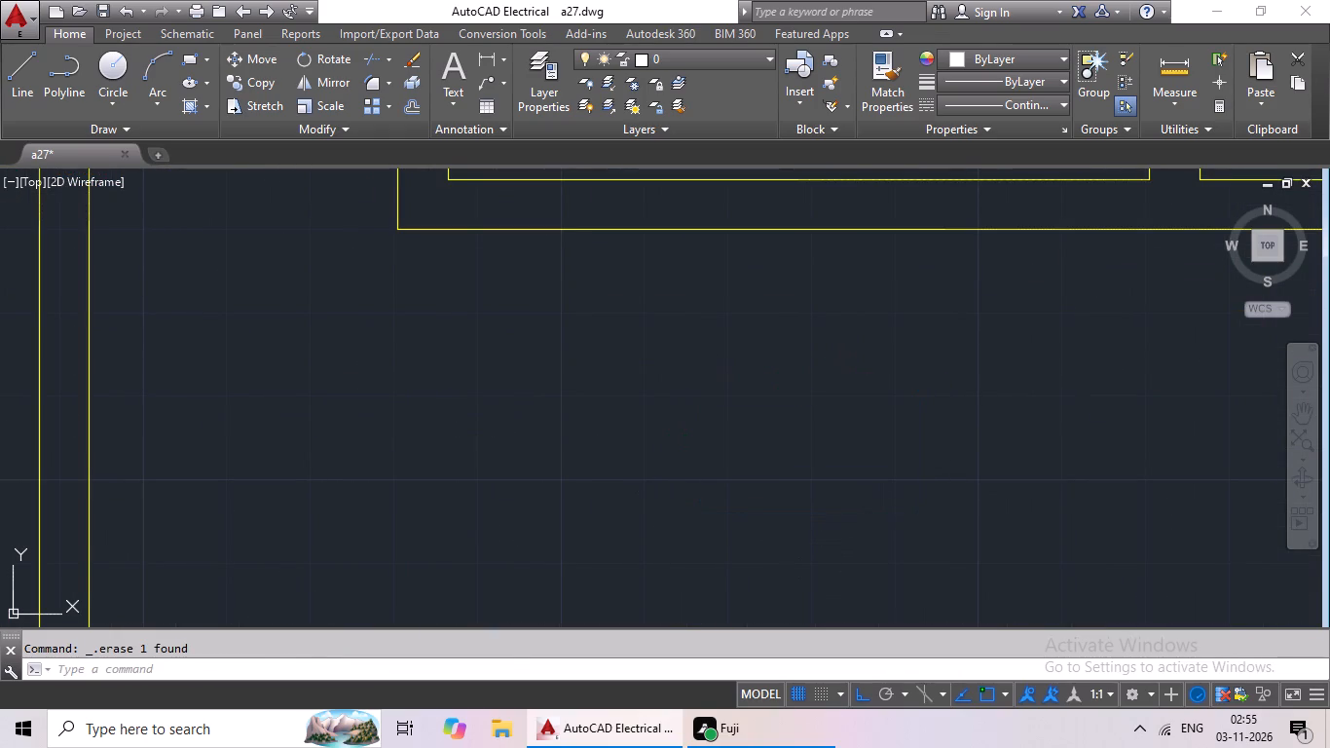
{"action": "scroll", "coordinate": [764, 534], "scroll_direction": "down", "scroll_amount": 1}
{"action": "middle_click_drag", "start_coordinate": [765, 531], "coordinate": [778, 454]}
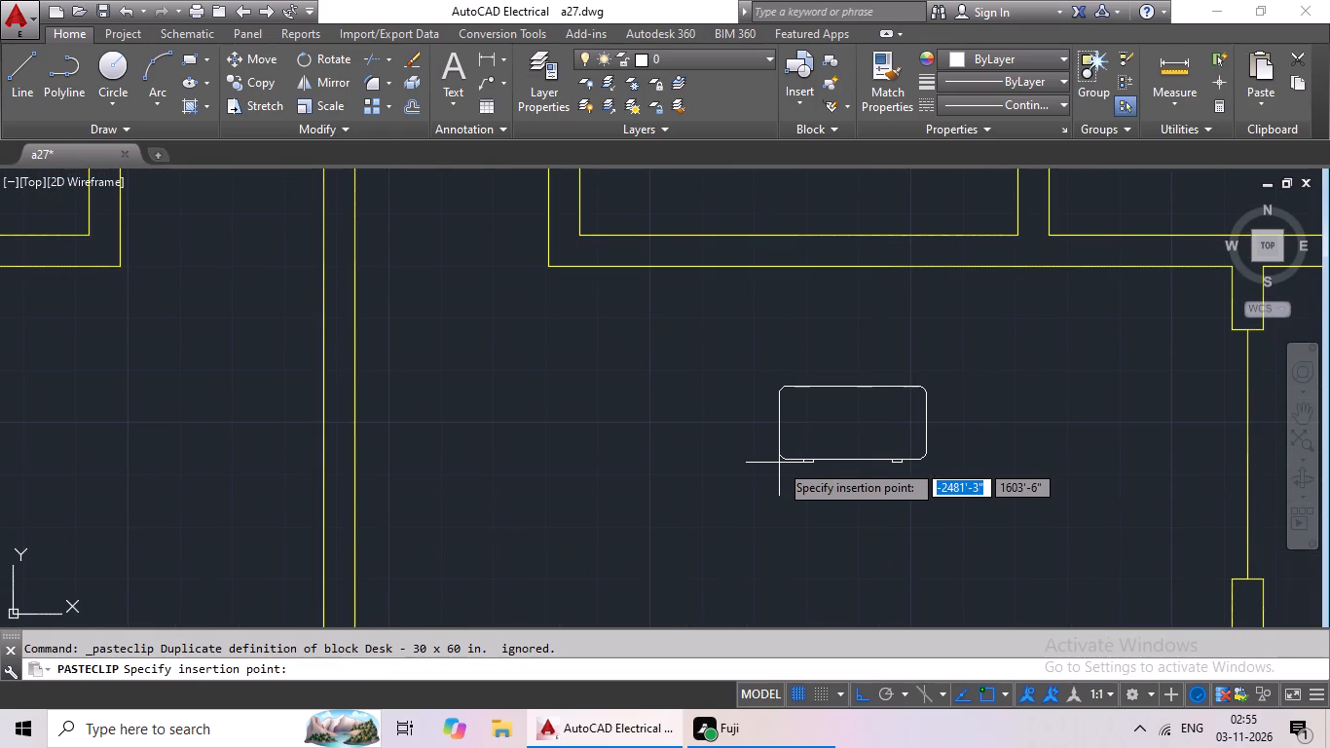
{"action": "left_click", "coordinate": [780, 462]}
Copy the scaled sofa block from the loose furniture beside the plan to the clipboard.
{"action": "scroll", "coordinate": [1016, 434], "scroll_direction": "down", "scroll_amount": 3}
{"action": "middle_click_drag", "start_coordinate": [1033, 433], "coordinate": [946, 297]}
{"action": "scroll", "coordinate": [1082, 384], "scroll_direction": "down", "scroll_amount": 1}
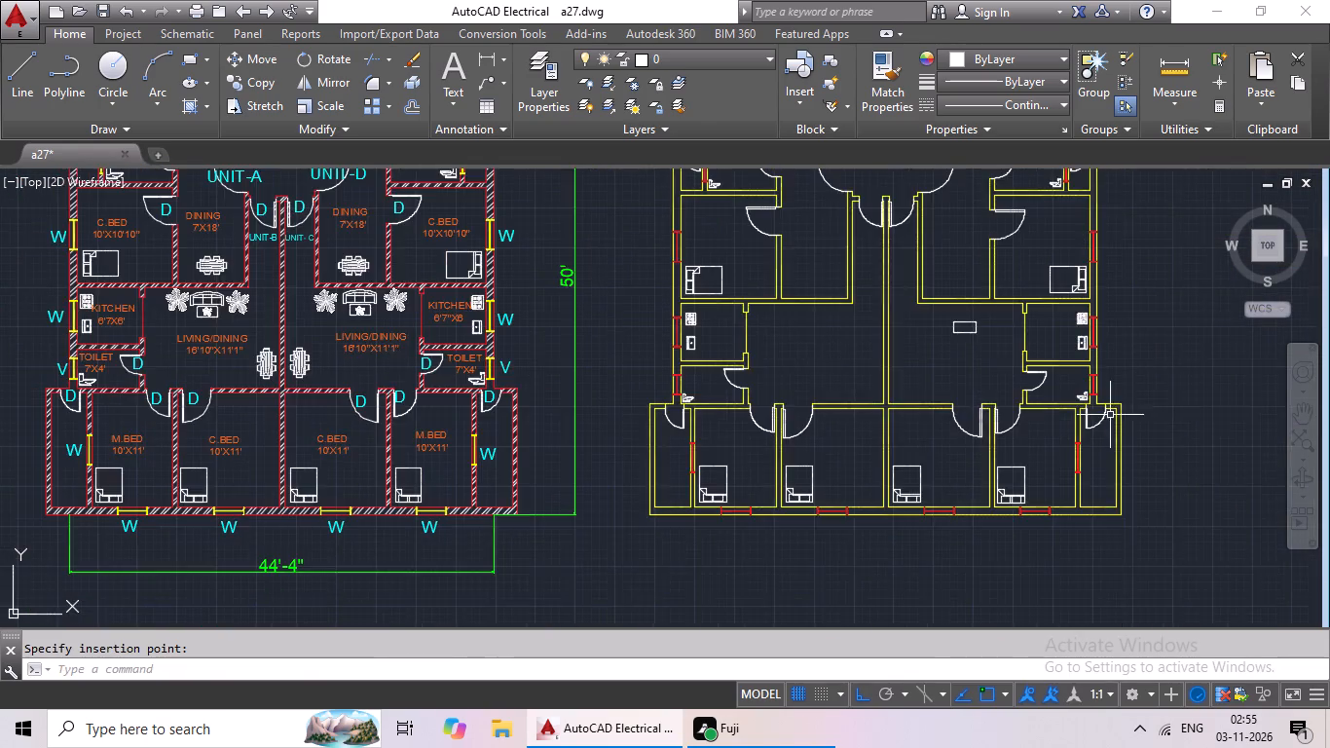
{"action": "middle_click_drag", "start_coordinate": [1167, 405], "coordinate": [809, 266]}
{"action": "middle_click_drag", "start_coordinate": [1179, 386], "coordinate": [860, 420]}
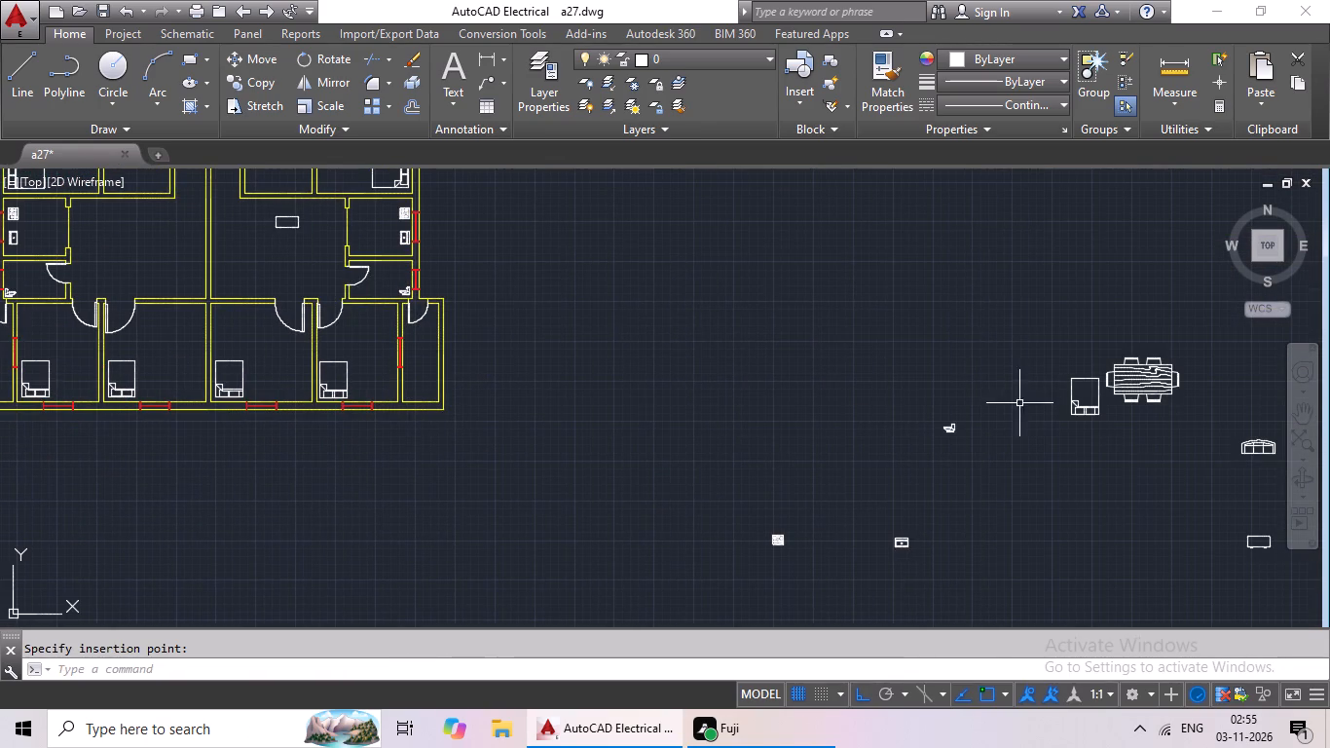
{"action": "left_click", "coordinate": [1246, 443]}
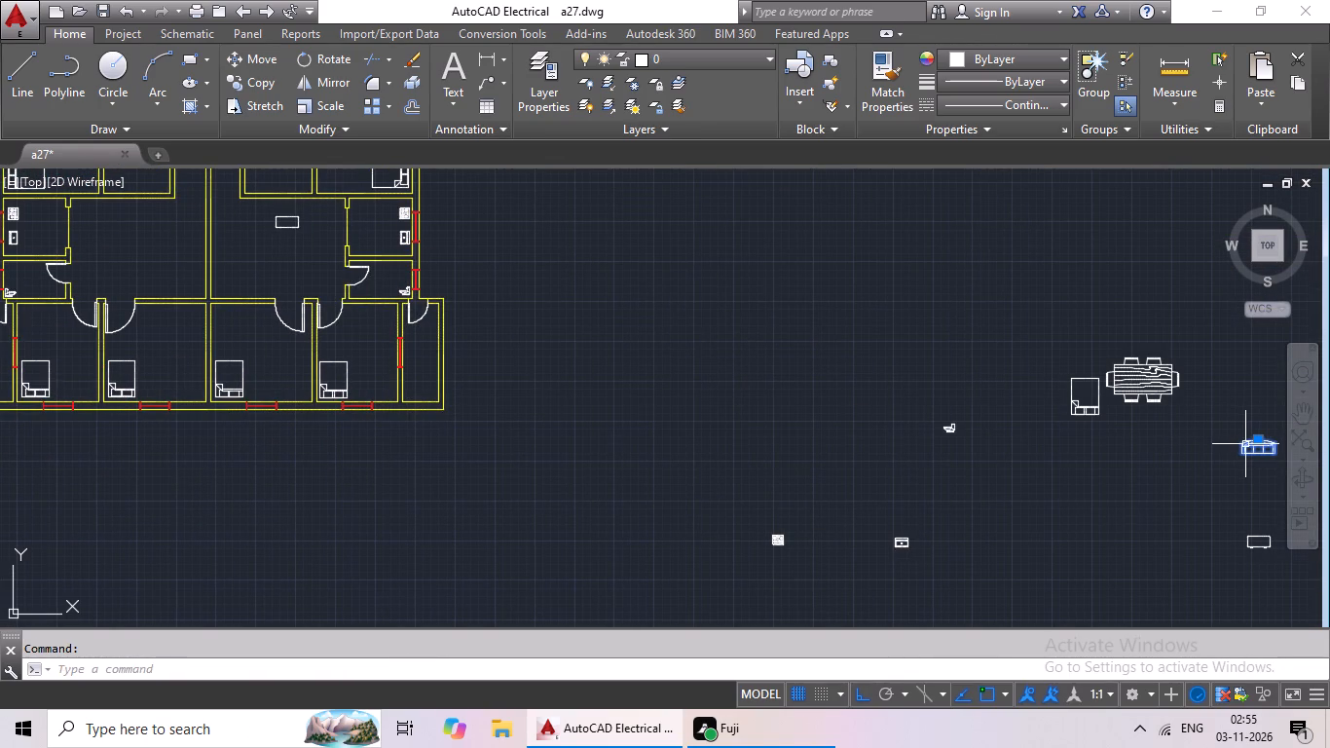
{"action": "key", "text": "ctrl+c"}
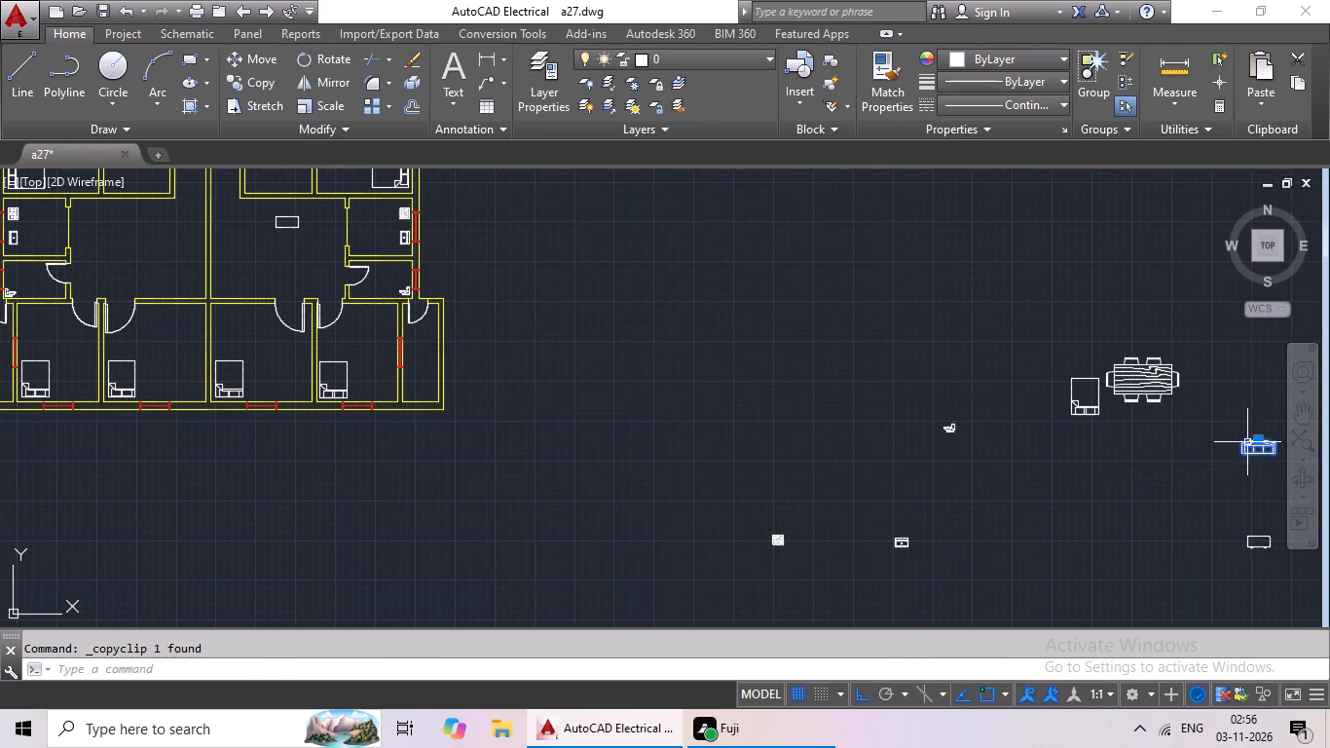
Paste the roundback sofa block just above the desk in the yellow plan's east living/dining area.
{"action": "key", "text": "ctrl+v"}
{"action": "middle_click_drag", "start_coordinate": [745, 349], "coordinate": [1020, 488]}
{"action": "scroll", "coordinate": [539, 348], "scroll_direction": "up", "scroll_amount": 4}
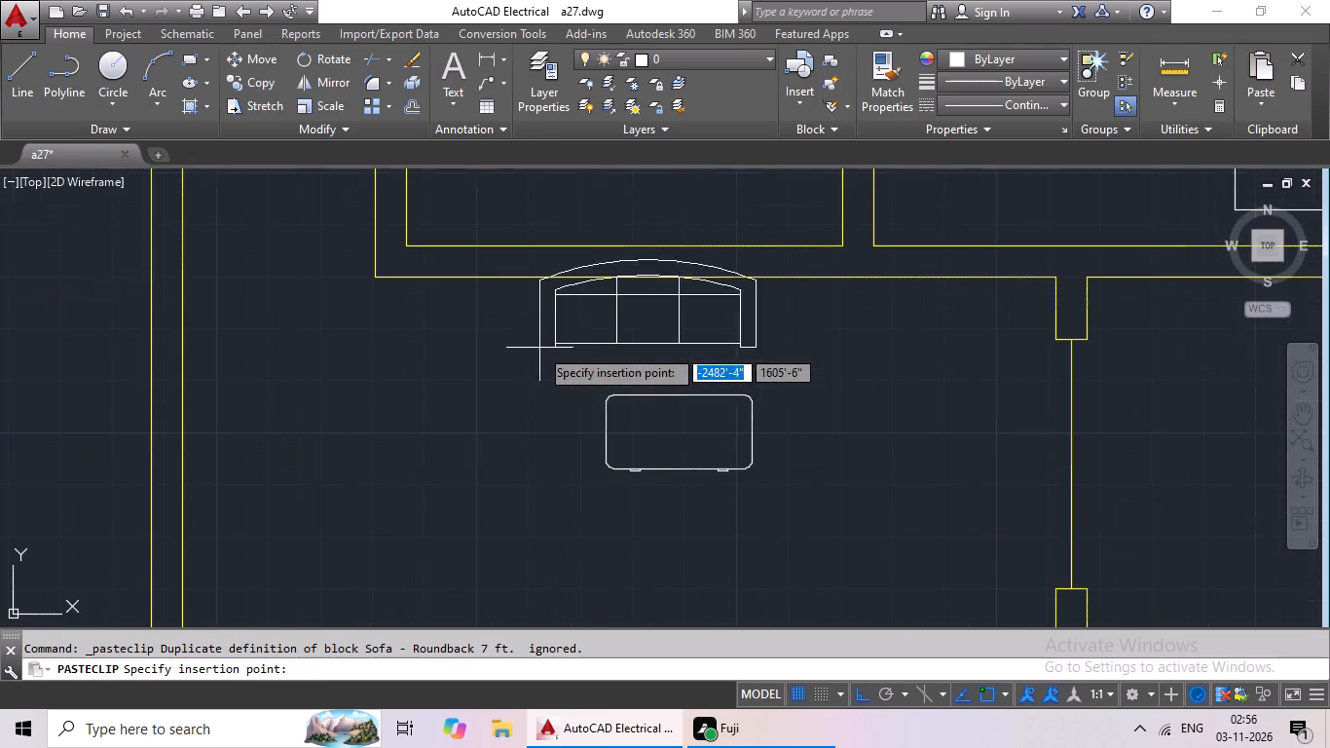
{"action": "scroll", "coordinate": [575, 381], "scroll_direction": "up", "scroll_amount": 2}
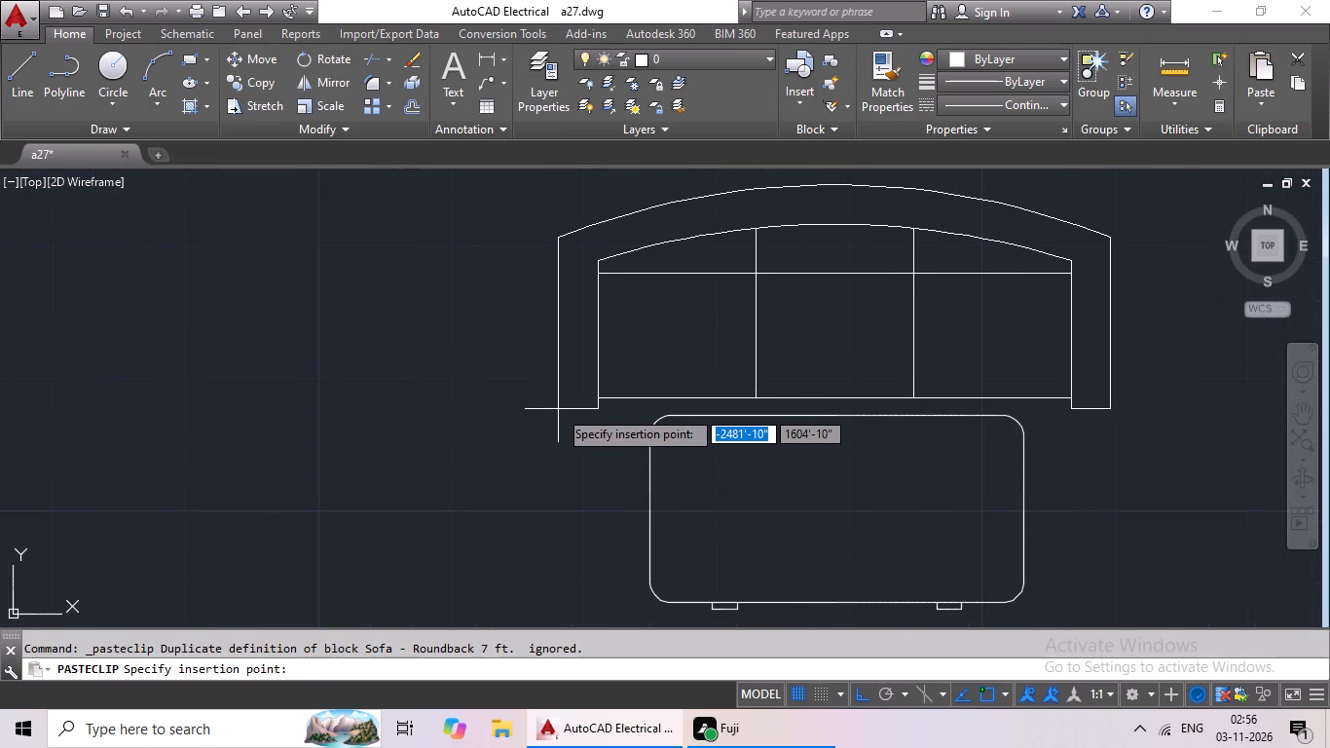
{"action": "left_click", "coordinate": [559, 405]}
Copy the sofa and desk together and paste them into the yellow plan's west living/dining area, below the dining room wall.
{"action": "scroll", "coordinate": [921, 456], "scroll_direction": "down", "scroll_amount": 1}
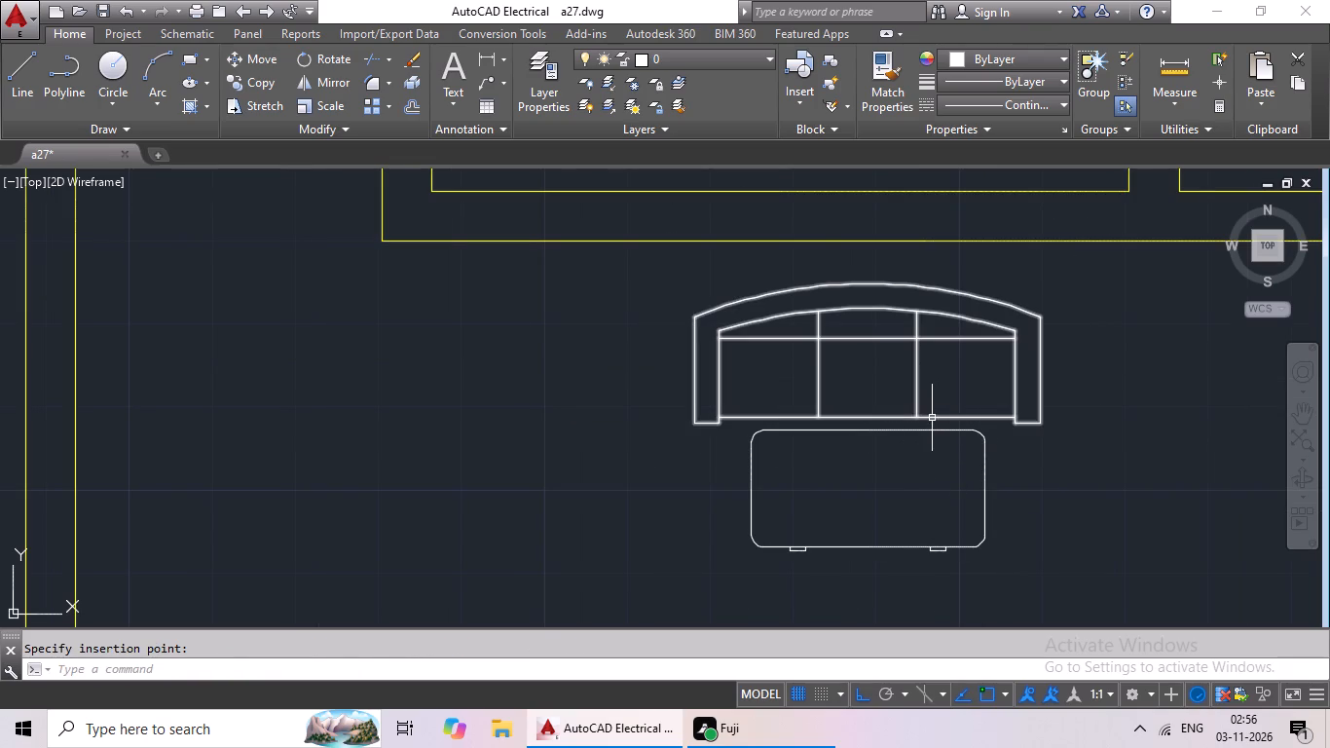
{"action": "scroll", "coordinate": [959, 413], "scroll_direction": "down", "scroll_amount": 2}
{"action": "middle_click_drag", "start_coordinate": [1015, 429], "coordinate": [929, 407]}
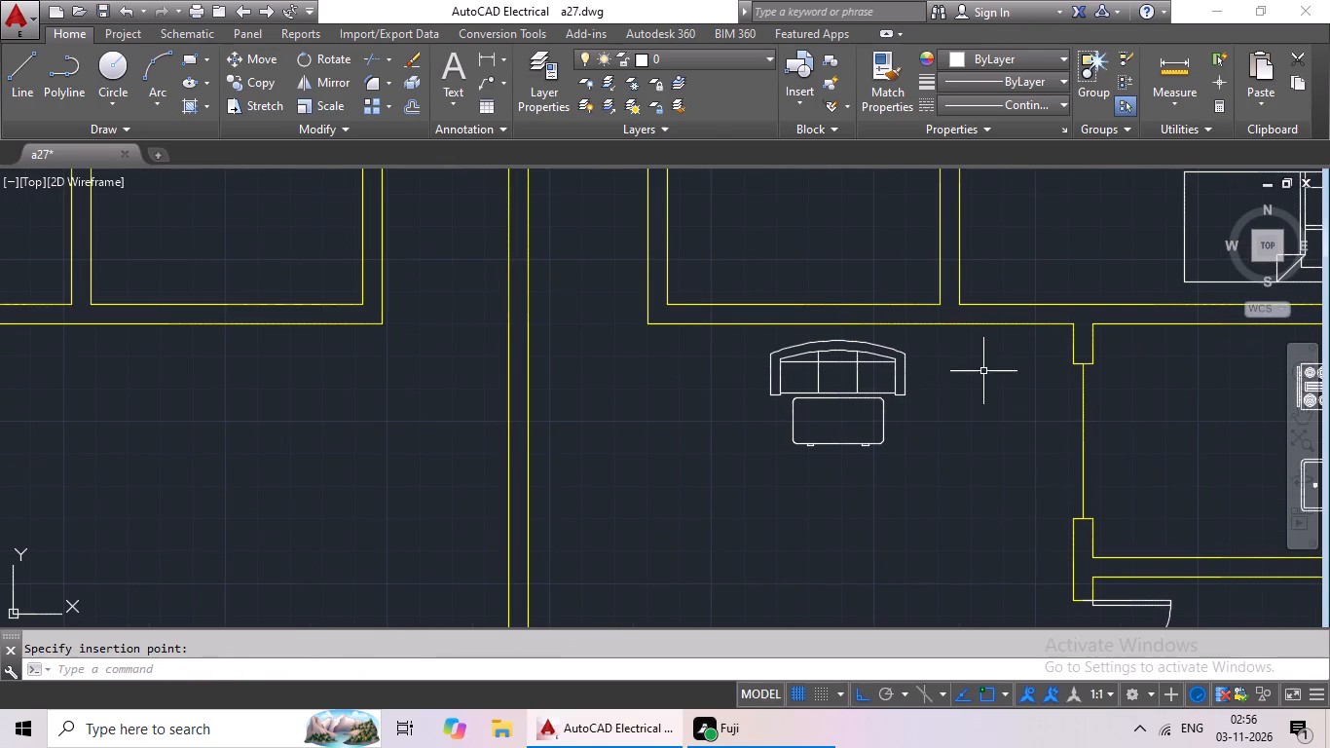
{"action": "left_click_drag", "start_coordinate": [982, 363], "coordinate": [872, 468]}
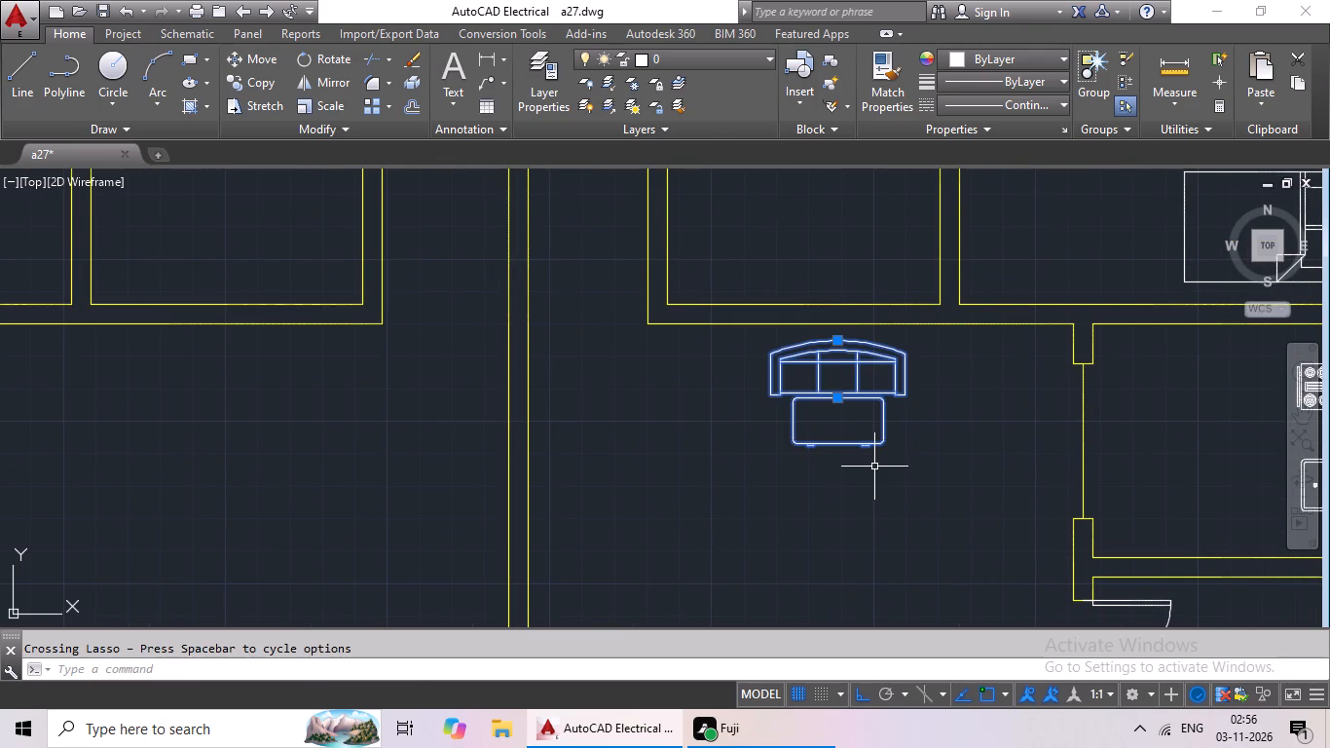
{"action": "key", "text": "ctrl+c"}
{"action": "key", "text": "ctrl+v"}
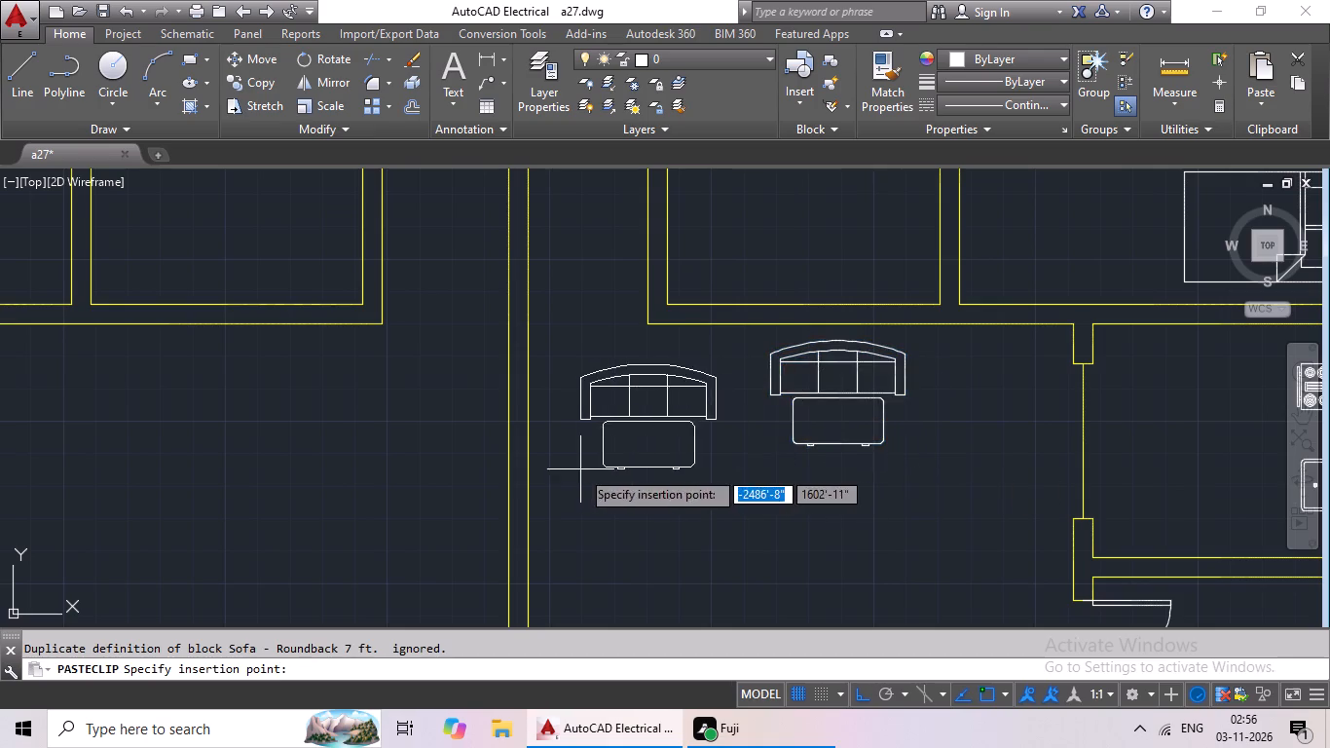
{"action": "middle_click_drag", "start_coordinate": [579, 469], "coordinate": [1023, 491]}
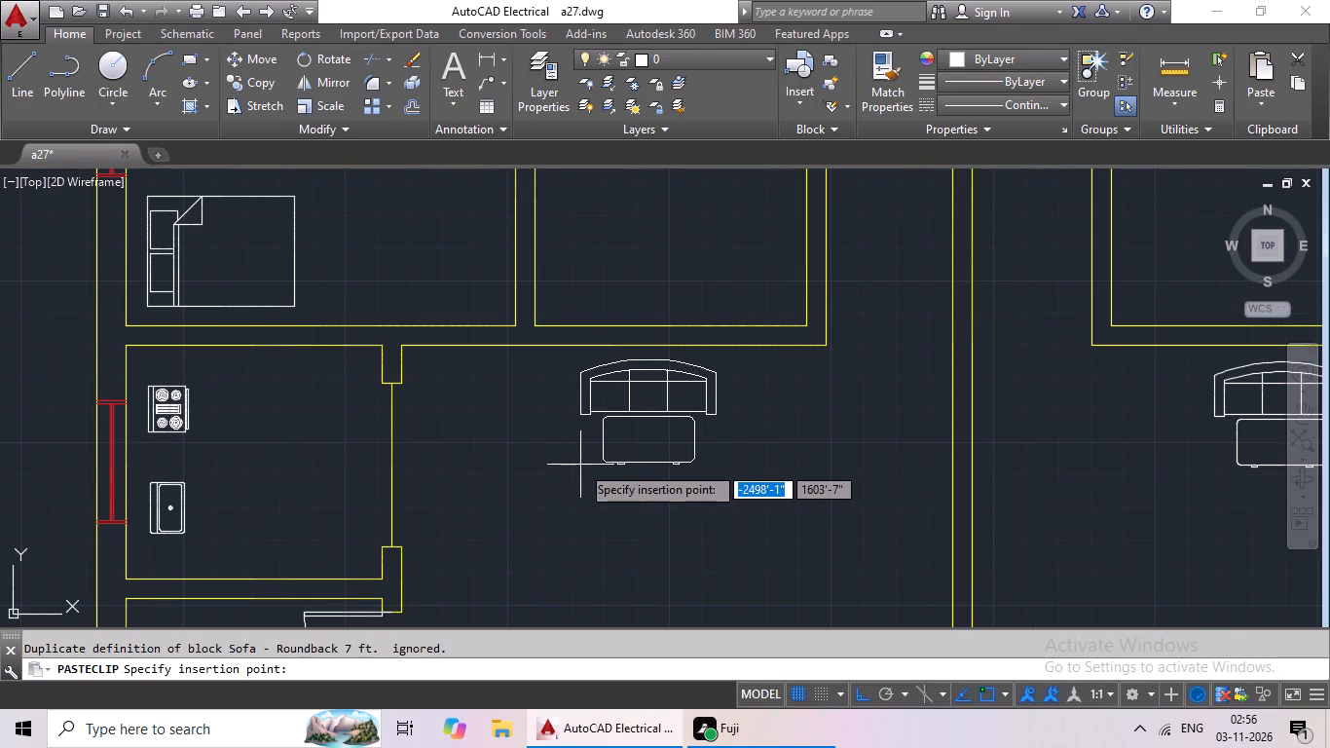
{"action": "left_click", "coordinate": [580, 465]}
Scale down the loose six-chair dining set by reference from its west chair, using its full chair-to-chair length as the reference.
{"action": "scroll", "coordinate": [766, 466], "scroll_direction": "down", "scroll_amount": 3}
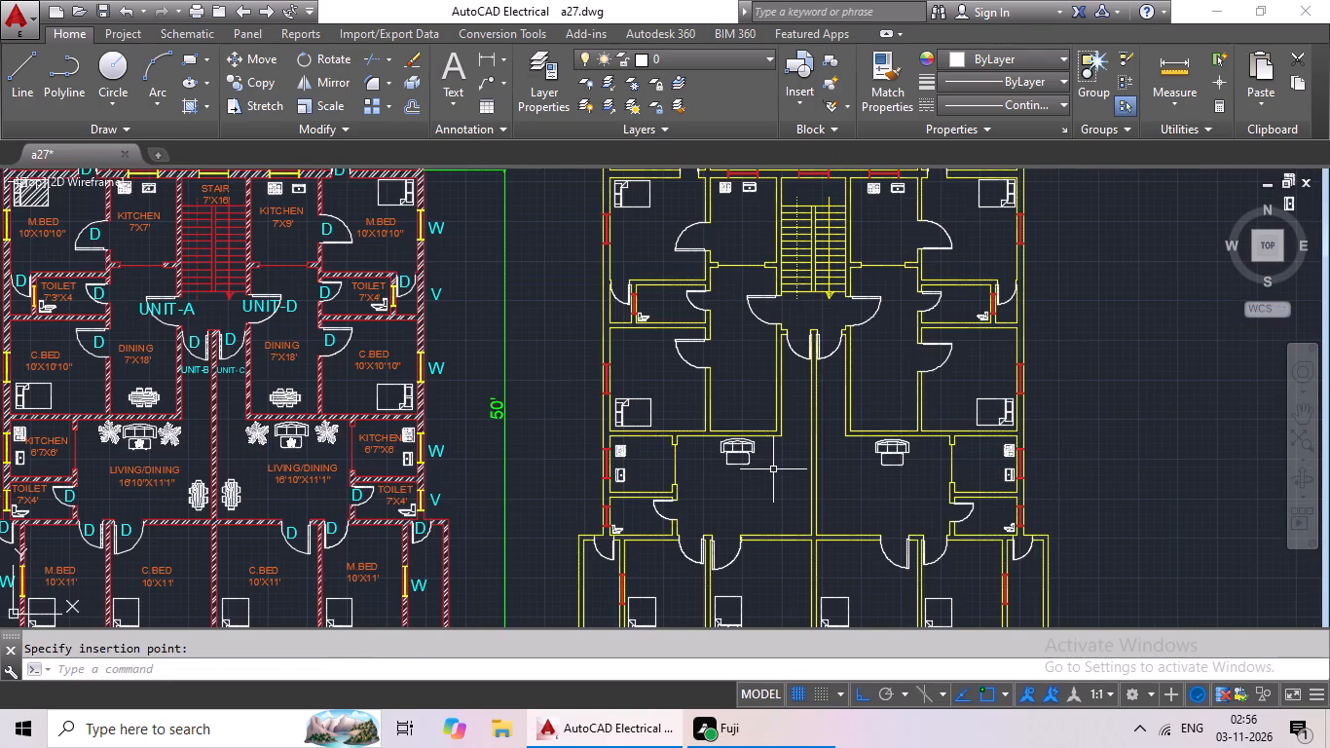
{"action": "scroll", "coordinate": [794, 472], "scroll_direction": "up", "scroll_amount": 3}
{"action": "middle_click_drag", "start_coordinate": [733, 418], "coordinate": [669, 407]}
{"action": "scroll", "coordinate": [695, 411], "scroll_direction": "down", "scroll_amount": 1}
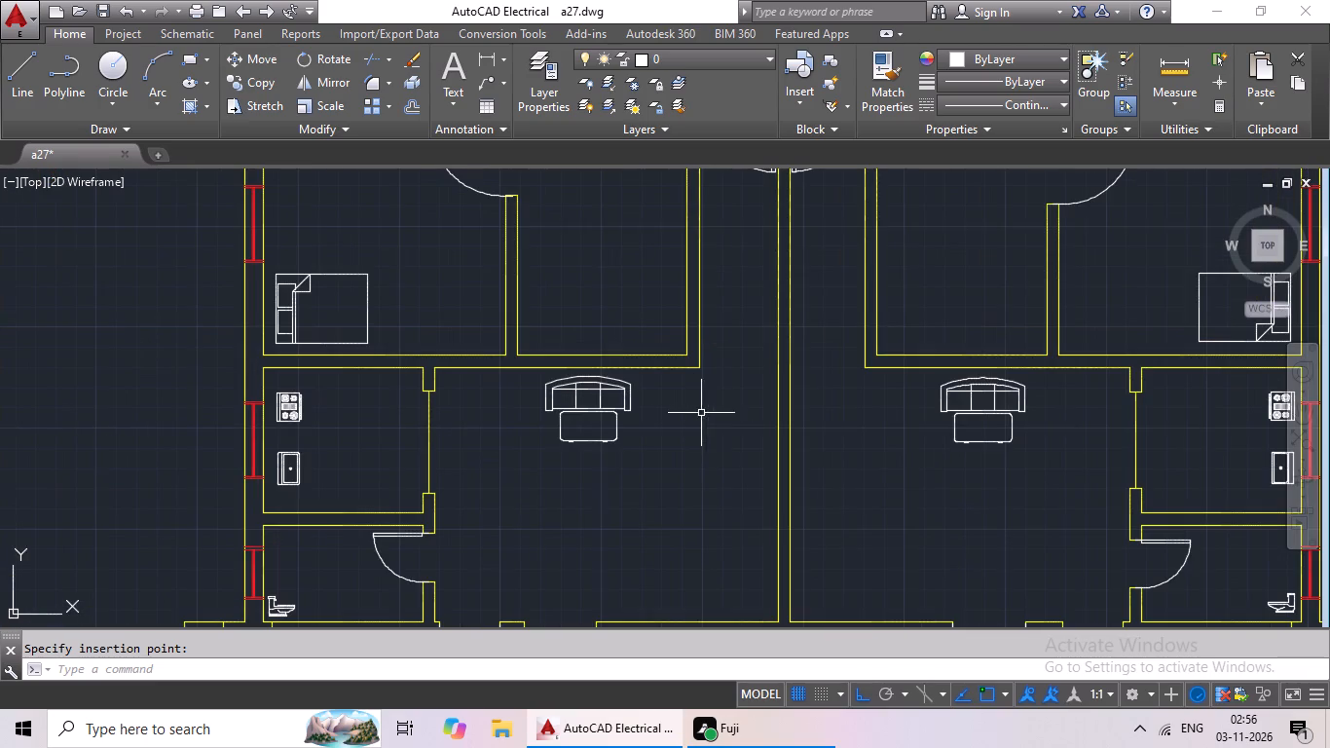
{"action": "middle_click_drag", "start_coordinate": [879, 475], "coordinate": [794, 416]}
{"action": "scroll", "coordinate": [820, 431], "scroll_direction": "down", "scroll_amount": 1}
{"action": "middle_click_drag", "start_coordinate": [819, 451], "coordinate": [861, 428]}
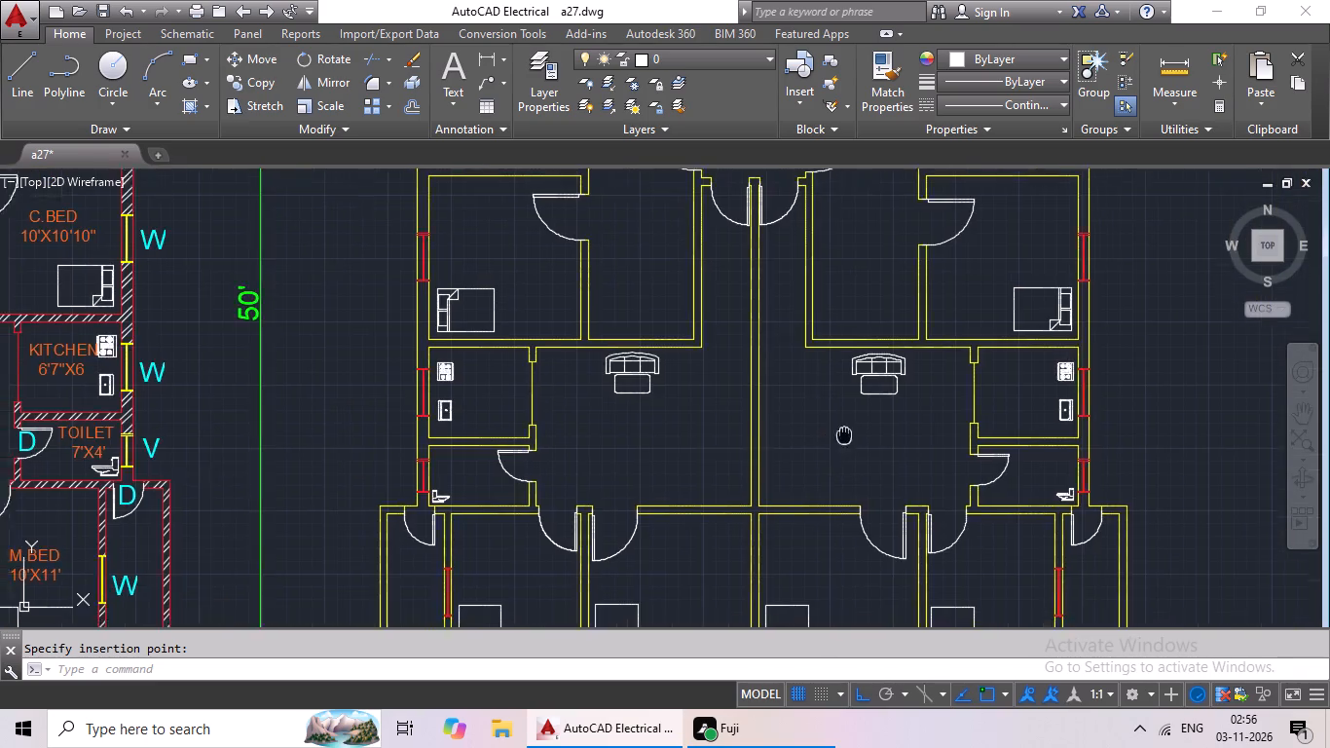
{"action": "middle_click_drag", "start_coordinate": [861, 428], "coordinate": [944, 393]}
{"action": "scroll", "coordinate": [946, 400], "scroll_direction": "down", "scroll_amount": 1}
{"action": "middle_click_drag", "start_coordinate": [954, 439], "coordinate": [844, 428]}
{"action": "middle_click_drag", "start_coordinate": [878, 451], "coordinate": [789, 471]}
{"action": "middle_click_drag", "start_coordinate": [1034, 436], "coordinate": [905, 464]}
{"action": "middle_click_drag", "start_coordinate": [973, 462], "coordinate": [847, 434]}
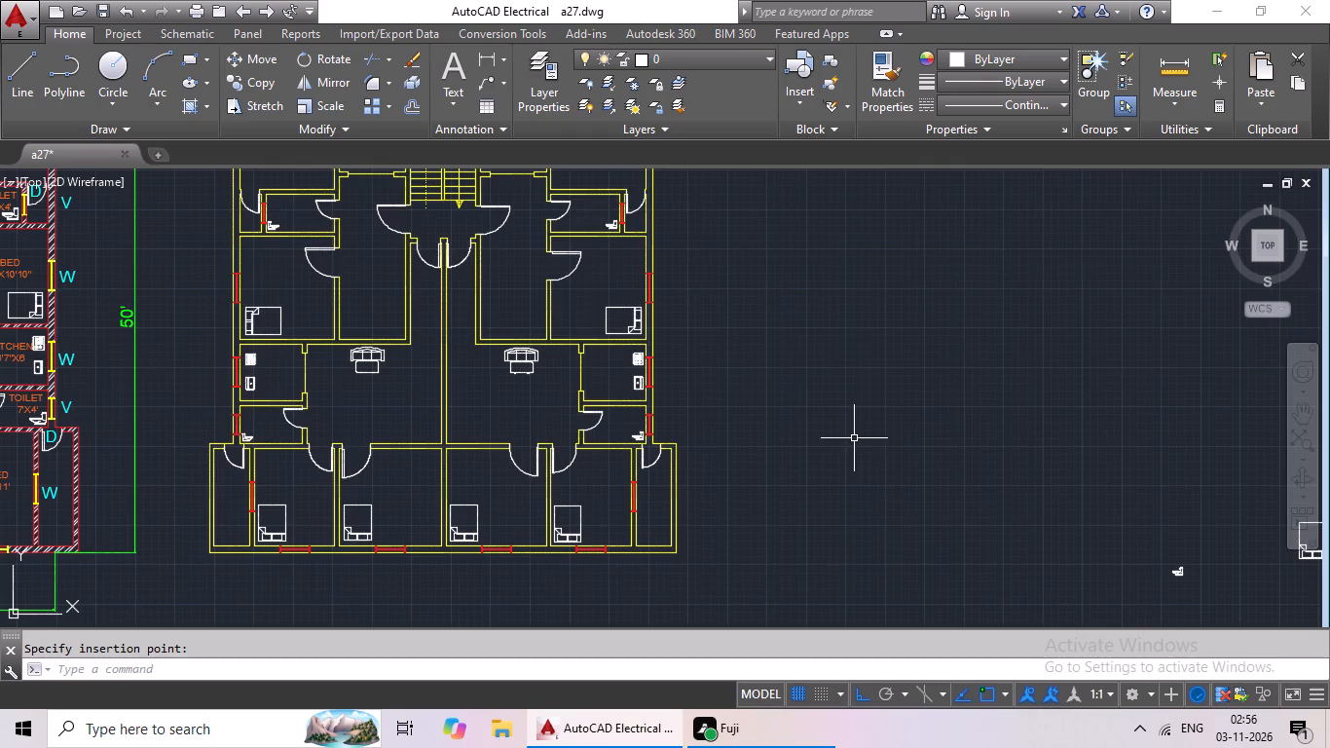
{"action": "middle_click_drag", "start_coordinate": [968, 455], "coordinate": [757, 351]}
{"action": "middle_click_drag", "start_coordinate": [1047, 440], "coordinate": [848, 367]}
{"action": "scroll", "coordinate": [962, 343], "scroll_direction": "up", "scroll_amount": 3}
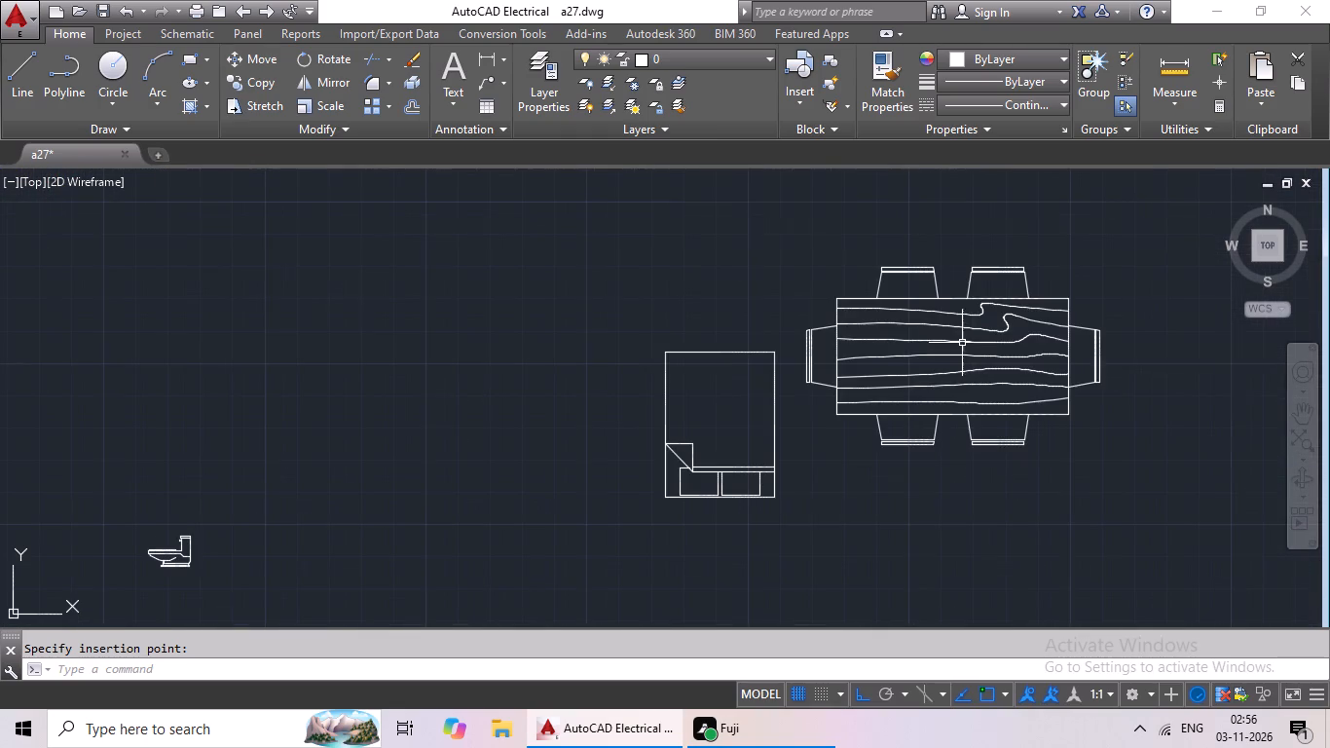
{"action": "left_click", "coordinate": [874, 411]}
{"action": "left_click", "coordinate": [849, 415]}
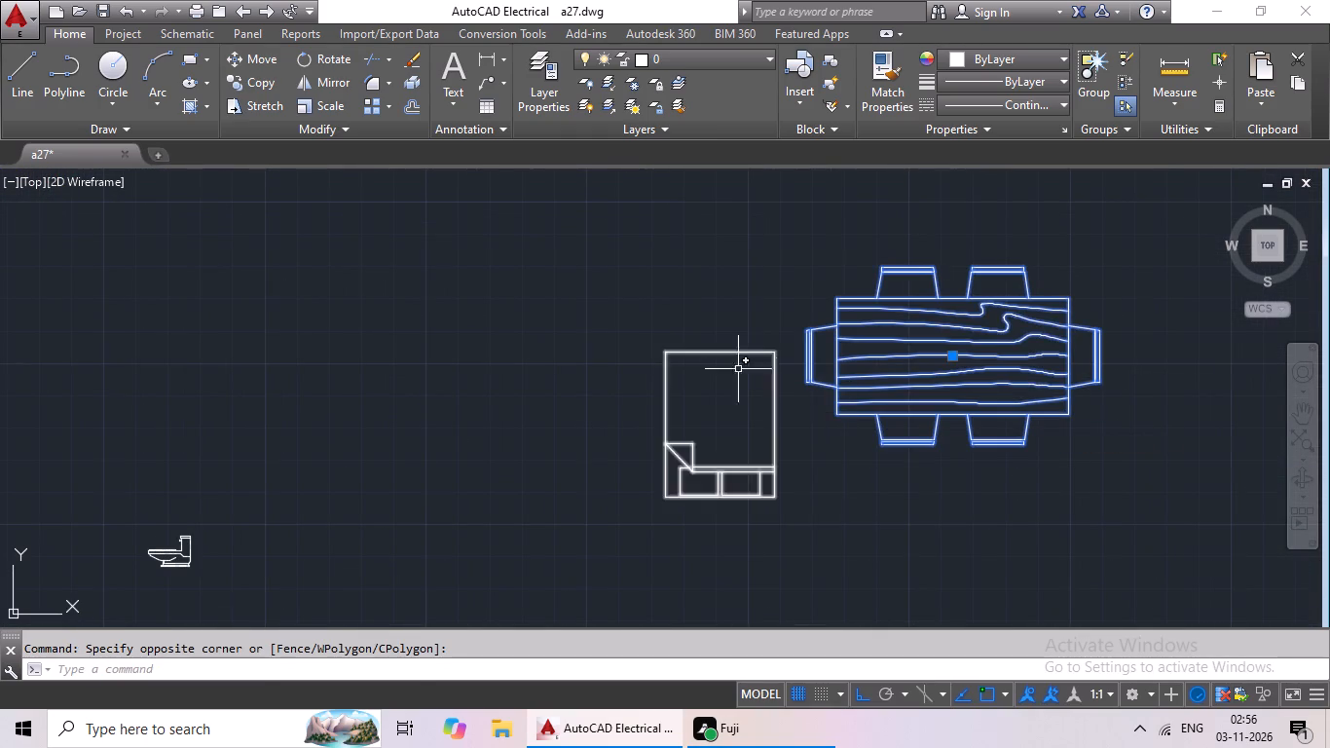
{"action": "left_click", "coordinate": [315, 103]}
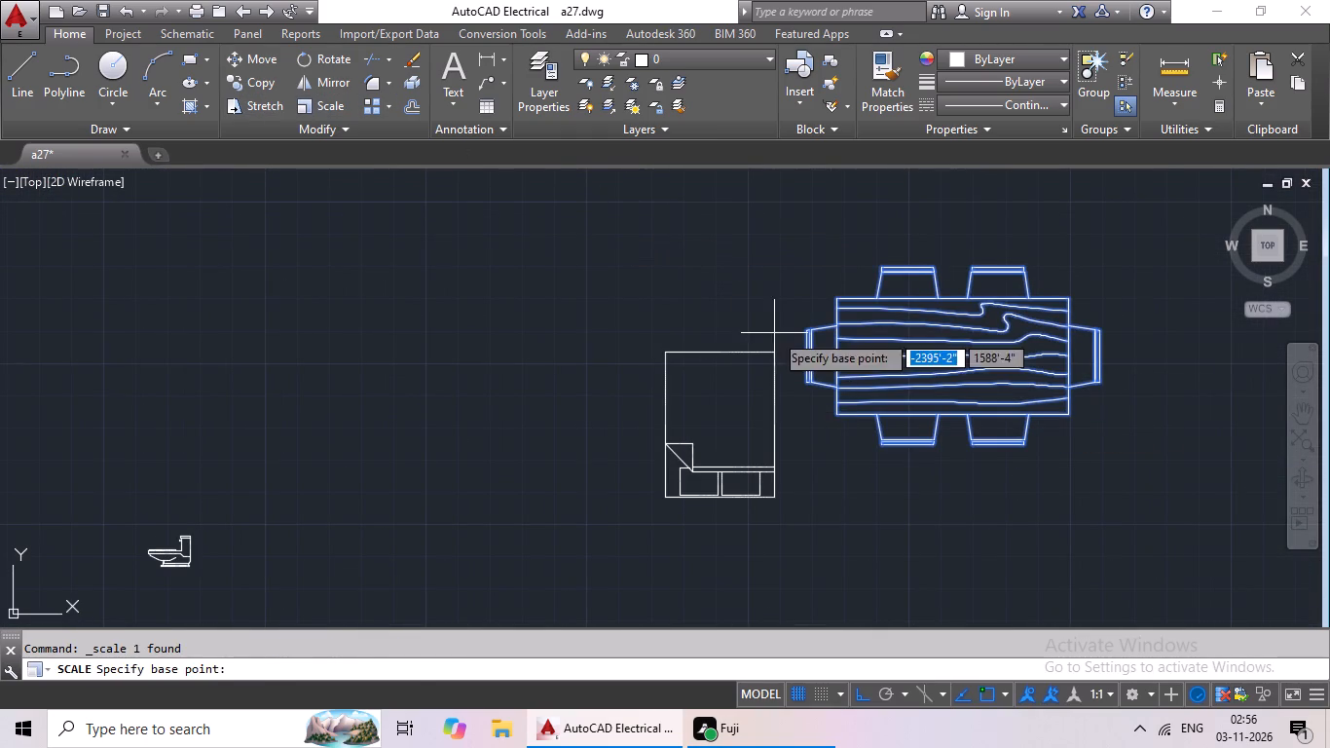
{"action": "left_click", "coordinate": [806, 348]}
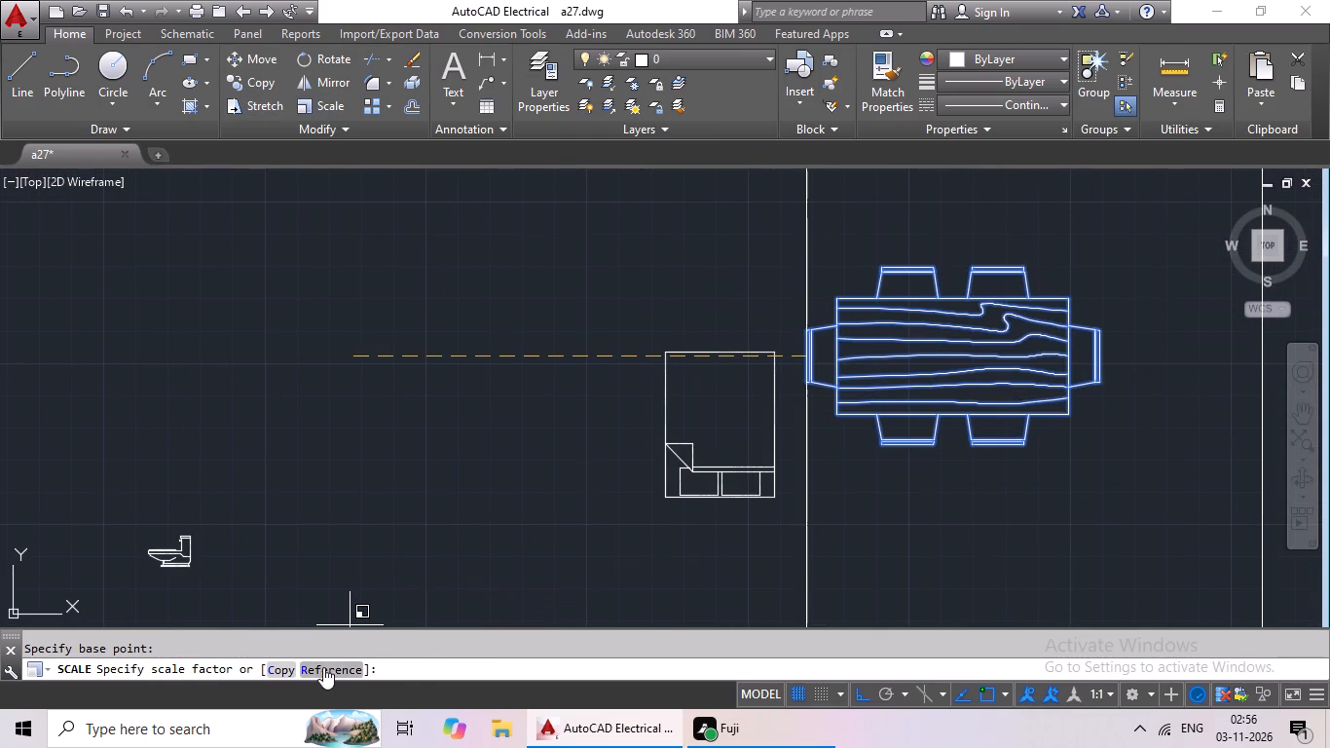
{"action": "left_click", "coordinate": [323, 668]}
{"action": "scroll", "coordinate": [1006, 449], "scroll_direction": "down", "scroll_amount": 1}
{"action": "middle_click_drag", "start_coordinate": [872, 414], "coordinate": [693, 417]}
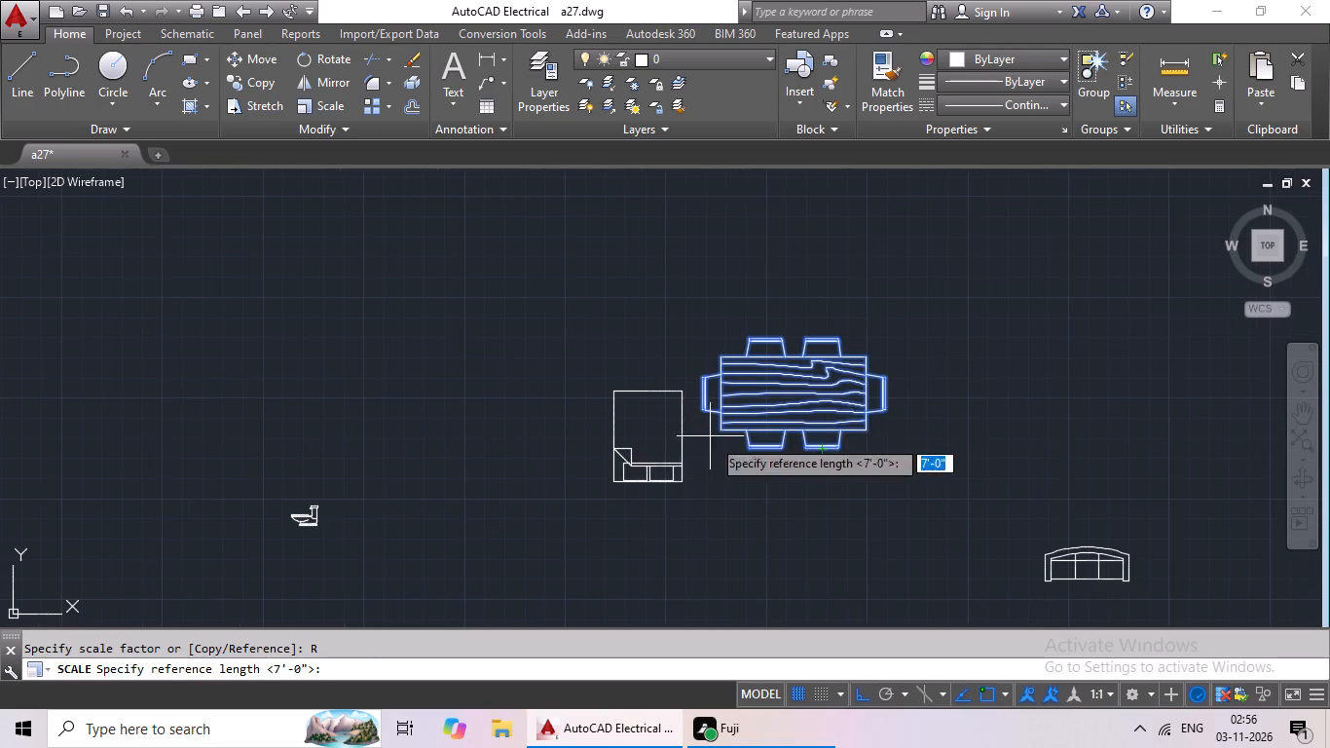
{"action": "scroll", "coordinate": [728, 393], "scroll_direction": "up", "scroll_amount": 2}
{"action": "left_click_drag", "start_coordinate": [663, 394], "coordinate": [675, 397]}
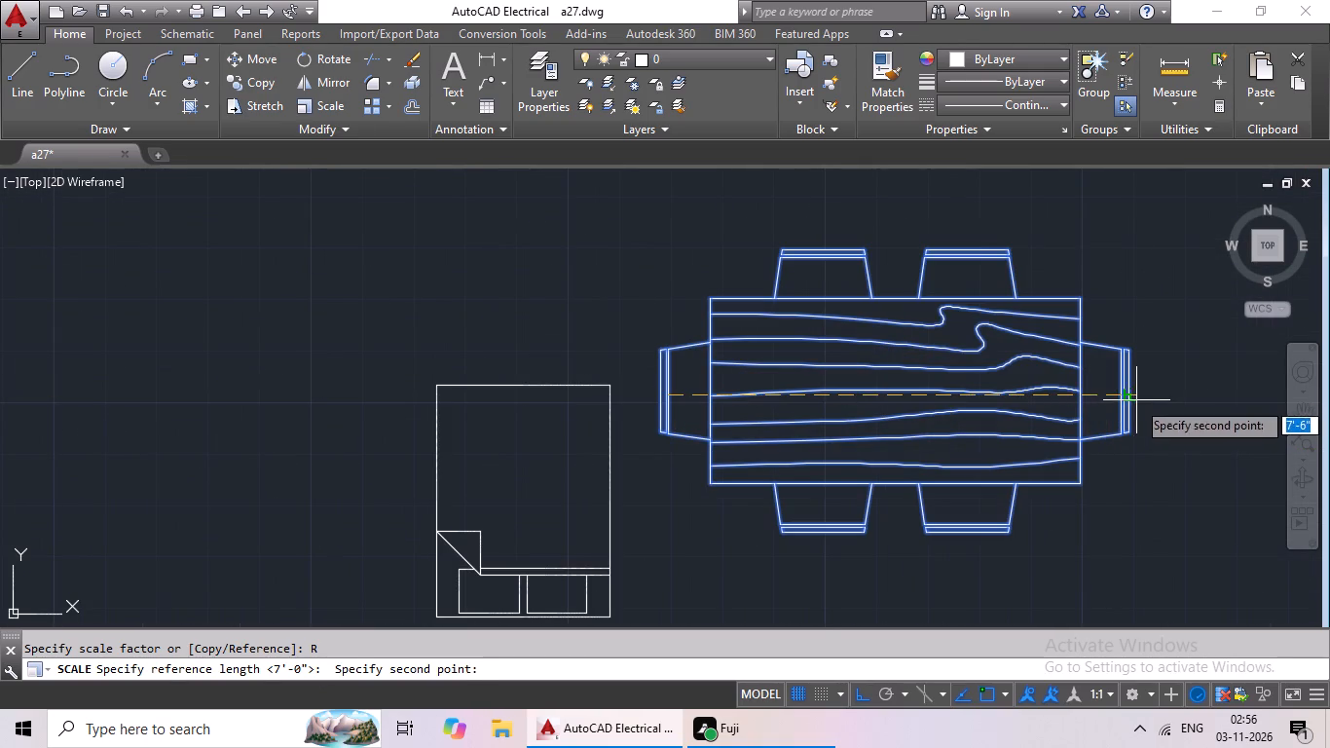
{"action": "left_click_drag", "start_coordinate": [1136, 400], "coordinate": [1122, 402]}
{"action": "left_click", "coordinate": [926, 432]}
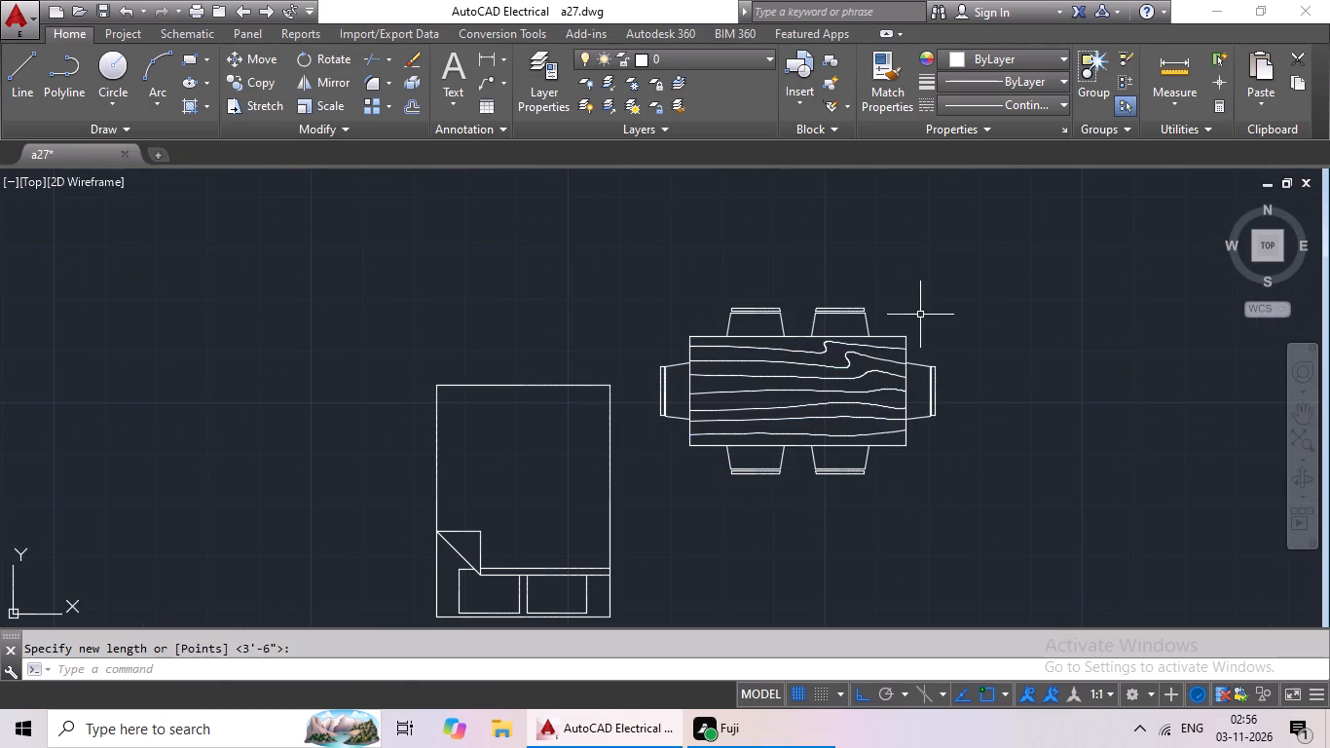
Rotate the scaled dining set 270° about its east end chair so that the table runs north-south.
{"action": "left_click_drag", "start_coordinate": [882, 297], "coordinate": [856, 479]}
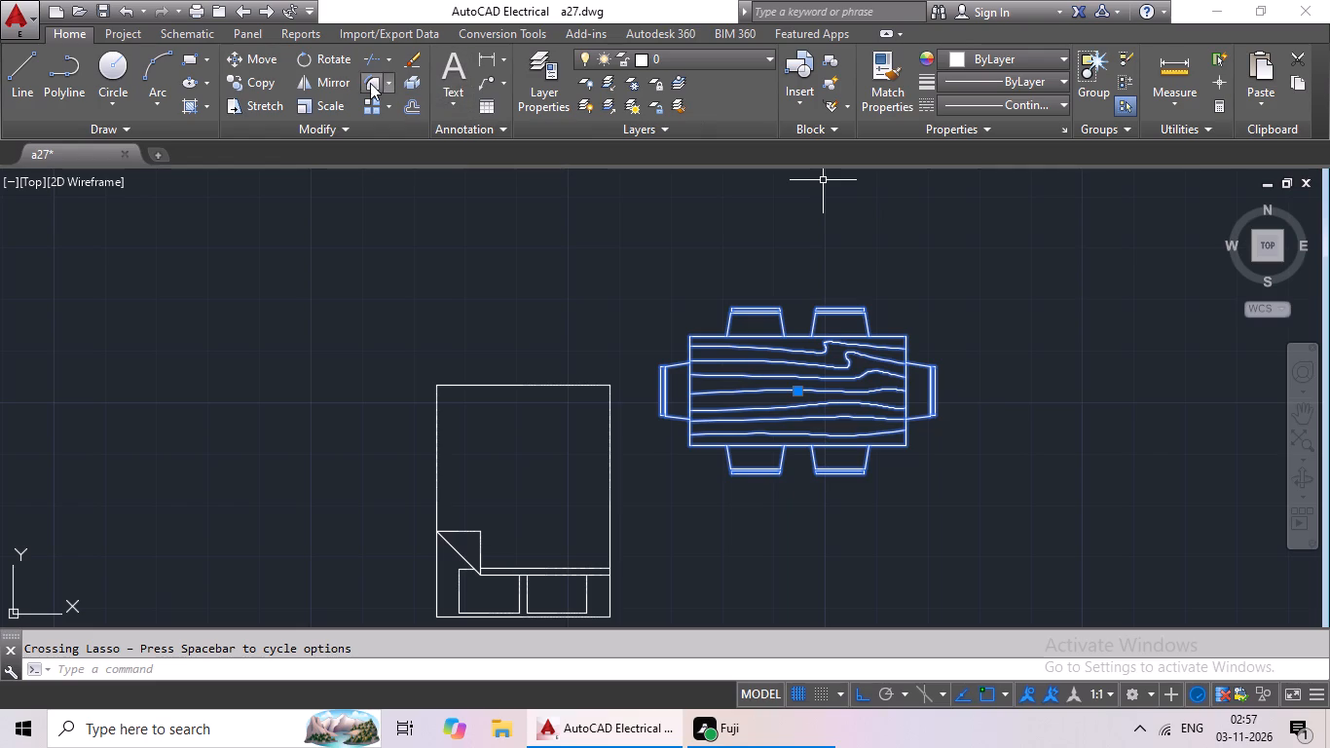
{"action": "left_click_drag", "start_coordinate": [300, 55], "coordinate": [304, 65]}
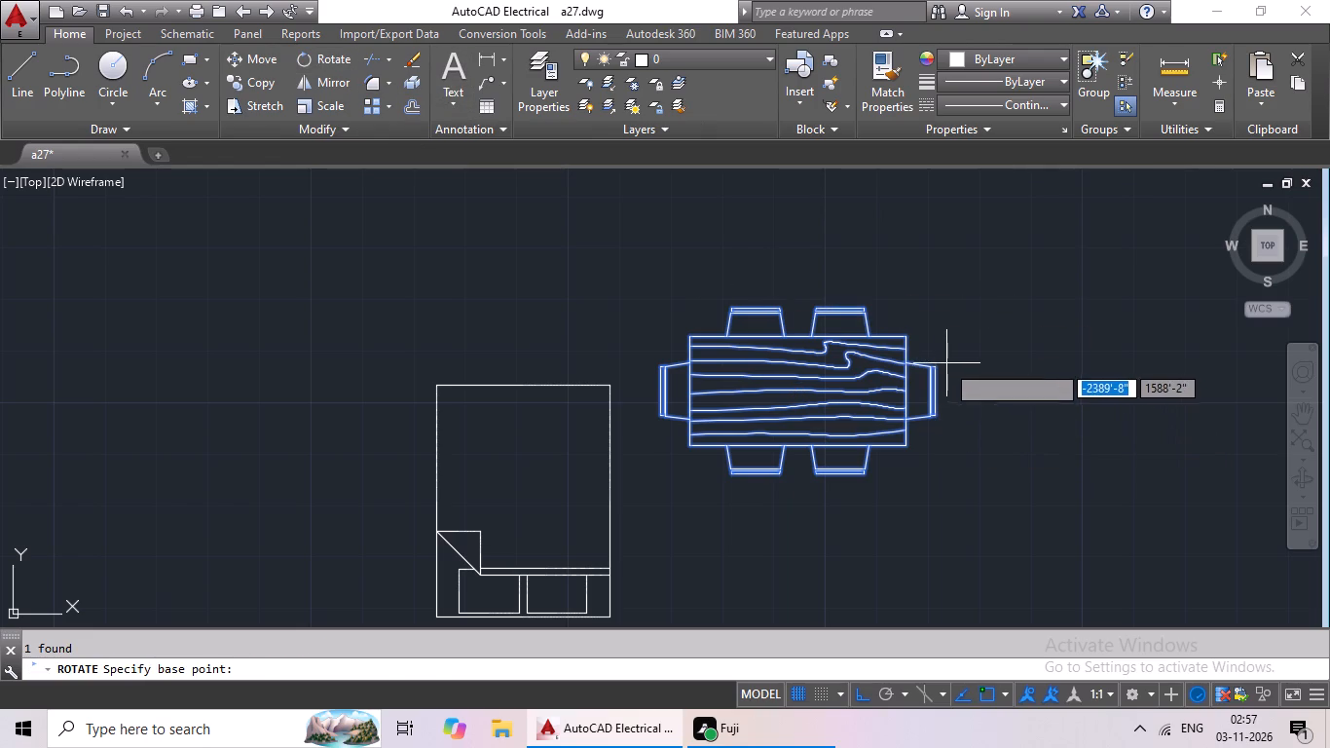
{"action": "left_click_drag", "start_coordinate": [940, 368], "coordinate": [928, 384]}
{"action": "left_click", "coordinate": [925, 478]}
Copy the north-south dining set and paste it into the yellow plan's east living/dining area, beside the central wall.
{"action": "scroll", "coordinate": [1044, 322], "scroll_direction": "down", "scroll_amount": 3}
{"action": "middle_click_drag", "start_coordinate": [1046, 324], "coordinate": [1010, 385]}
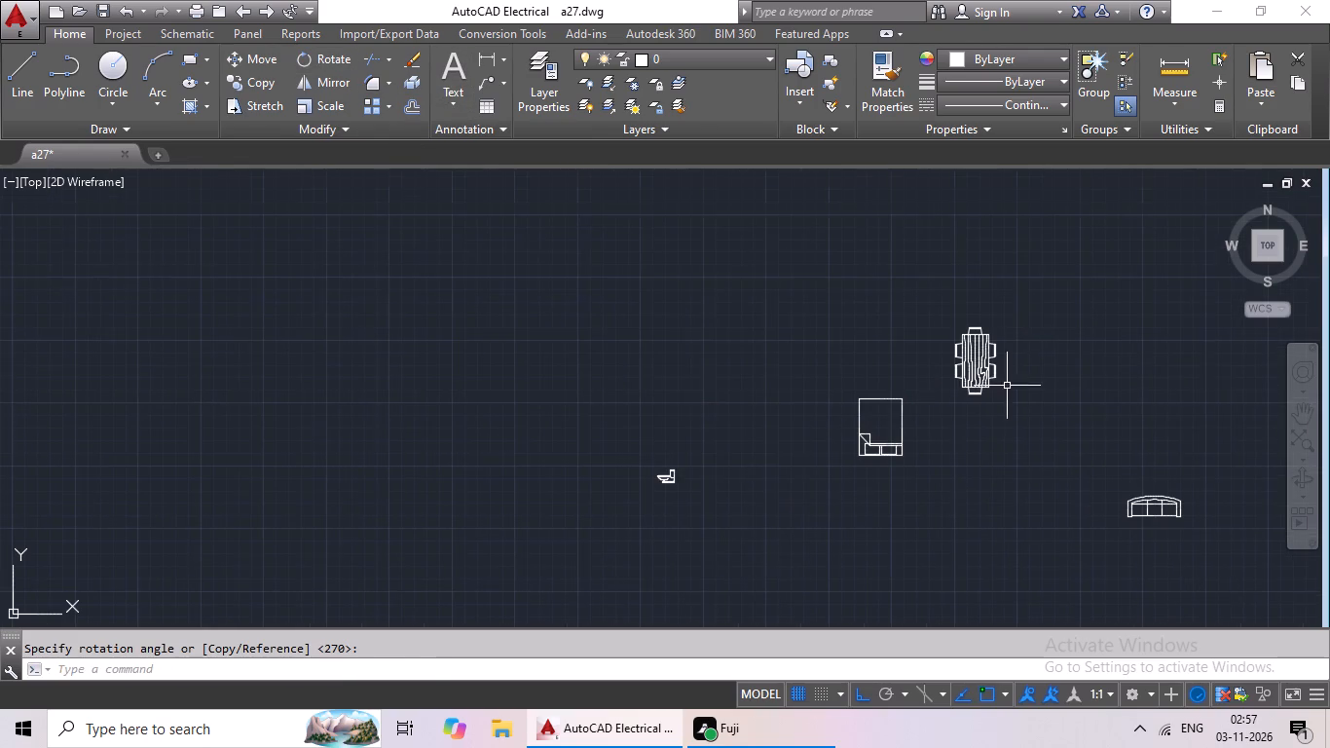
{"action": "left_click_drag", "start_coordinate": [1026, 313], "coordinate": [1018, 439]}
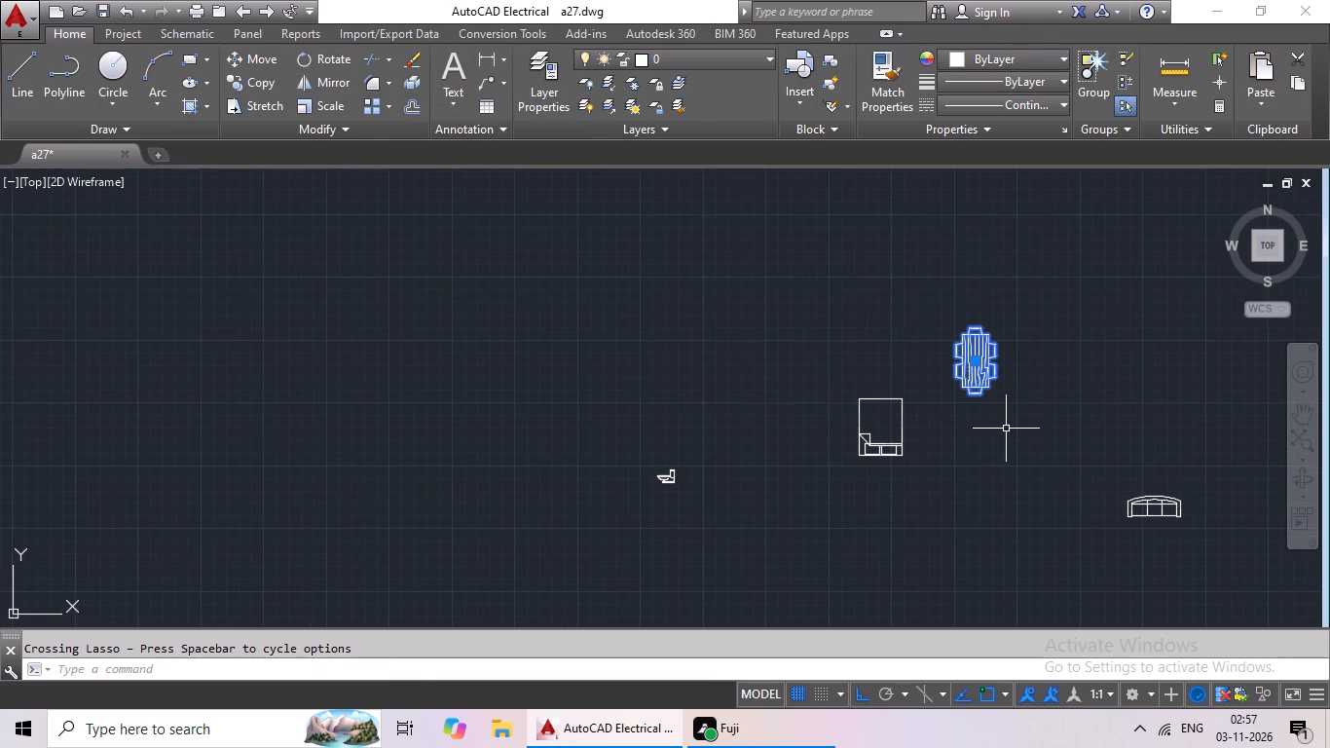
{"action": "key", "text": "ctrl+c"}
{"action": "key", "text": "ctrl+v"}
{"action": "scroll", "coordinate": [814, 445], "scroll_direction": "down", "scroll_amount": 2}
{"action": "middle_click_drag", "start_coordinate": [757, 486], "coordinate": [944, 475]}
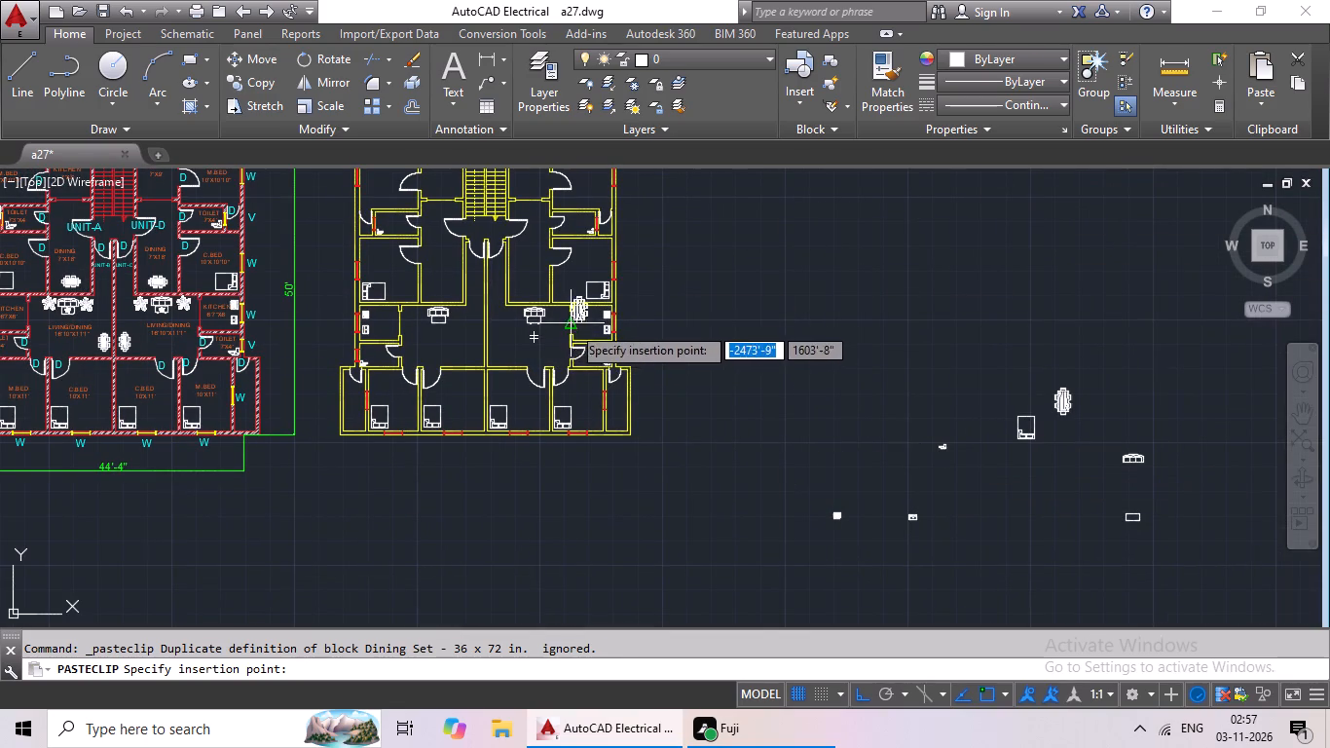
{"action": "scroll", "coordinate": [498, 363], "scroll_direction": "up", "scroll_amount": 4}
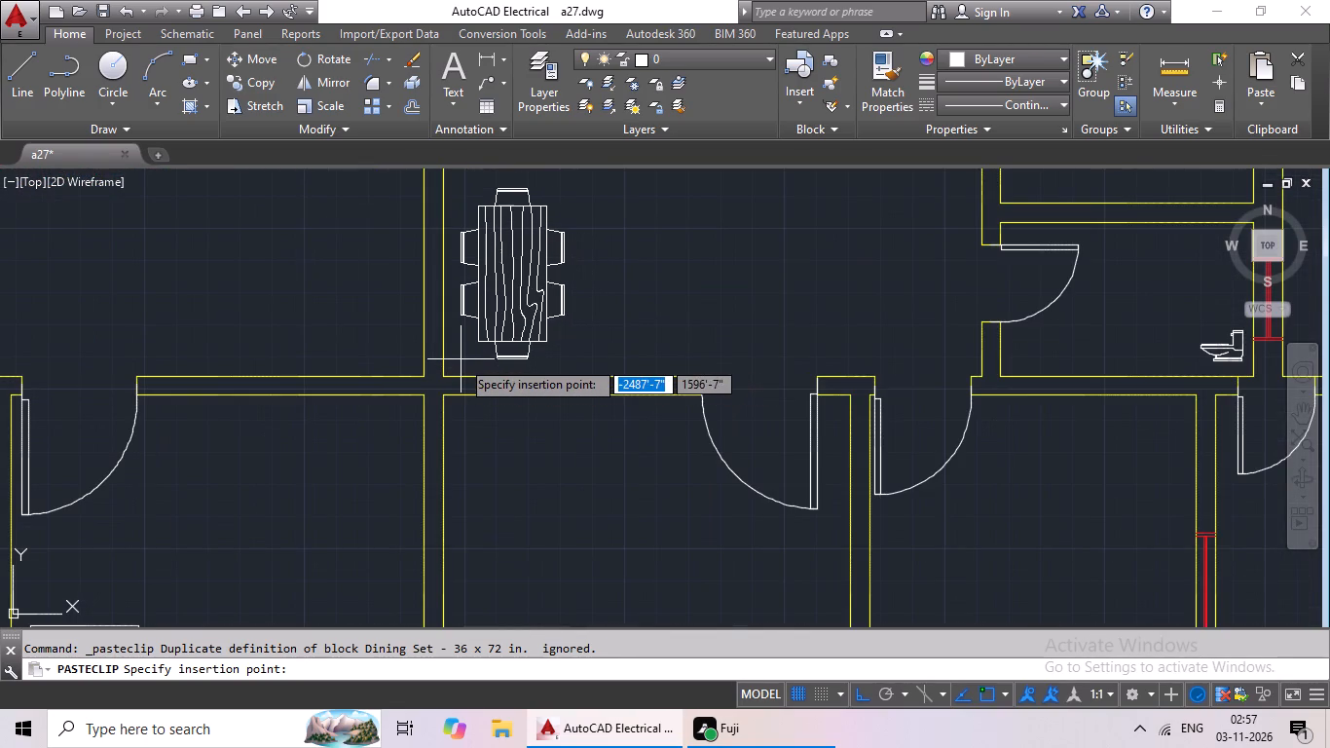
{"action": "left_click", "coordinate": [463, 349]}
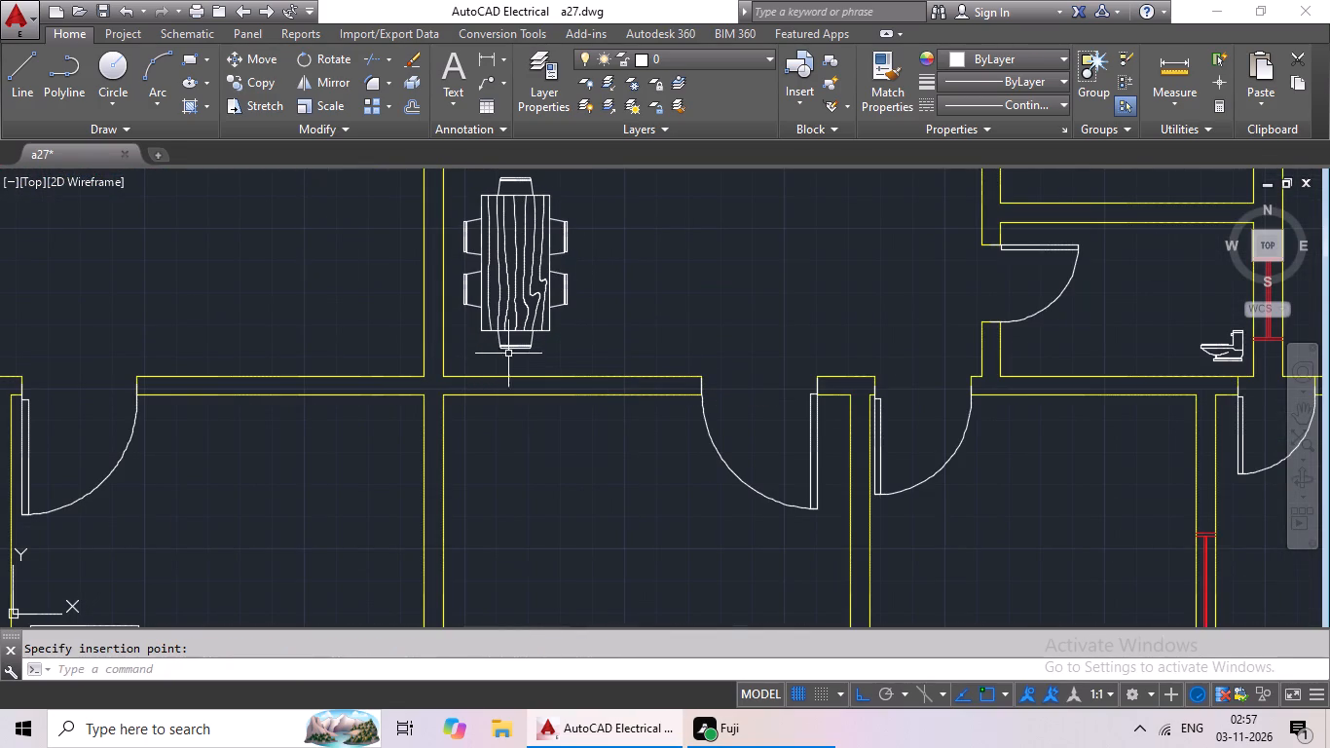
Paste the north-south dining set into the west living/dining area, on the other side of the central wall.
{"action": "key", "text": "ctrl+v"}
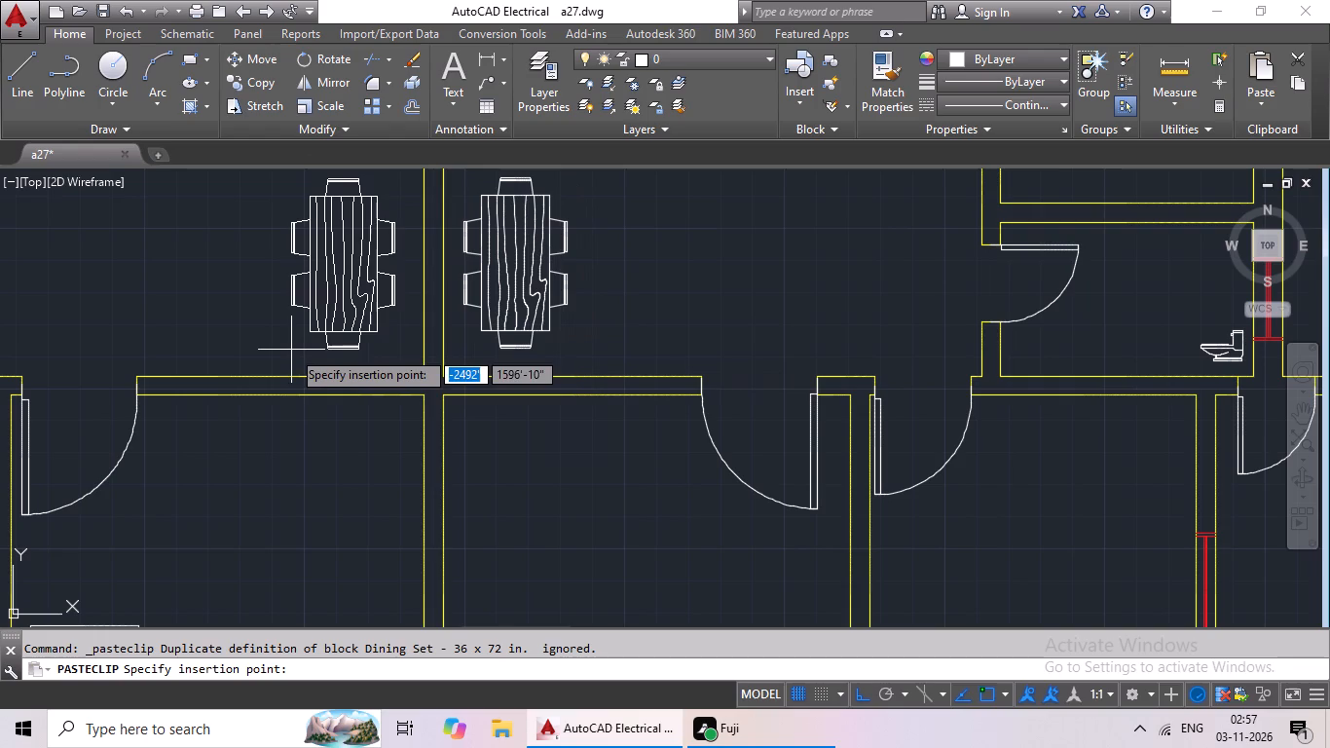
{"action": "left_click", "coordinate": [301, 352]}
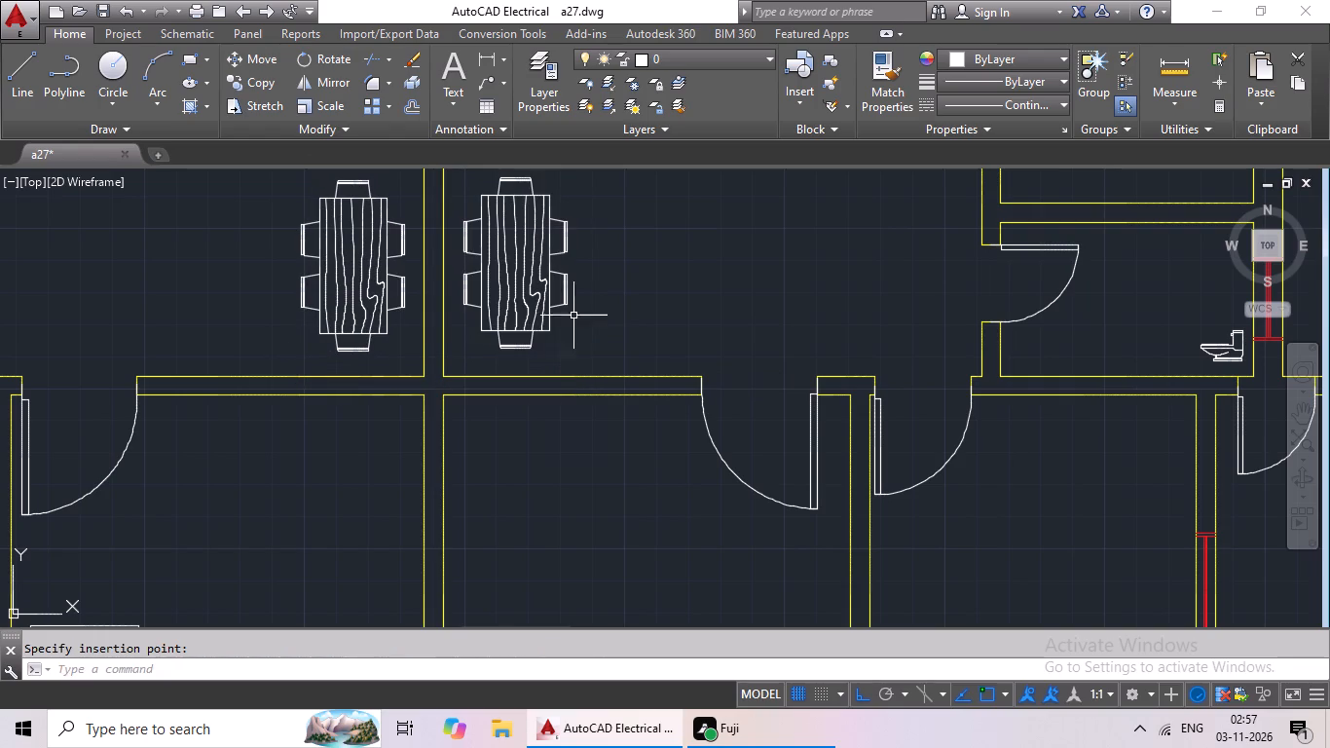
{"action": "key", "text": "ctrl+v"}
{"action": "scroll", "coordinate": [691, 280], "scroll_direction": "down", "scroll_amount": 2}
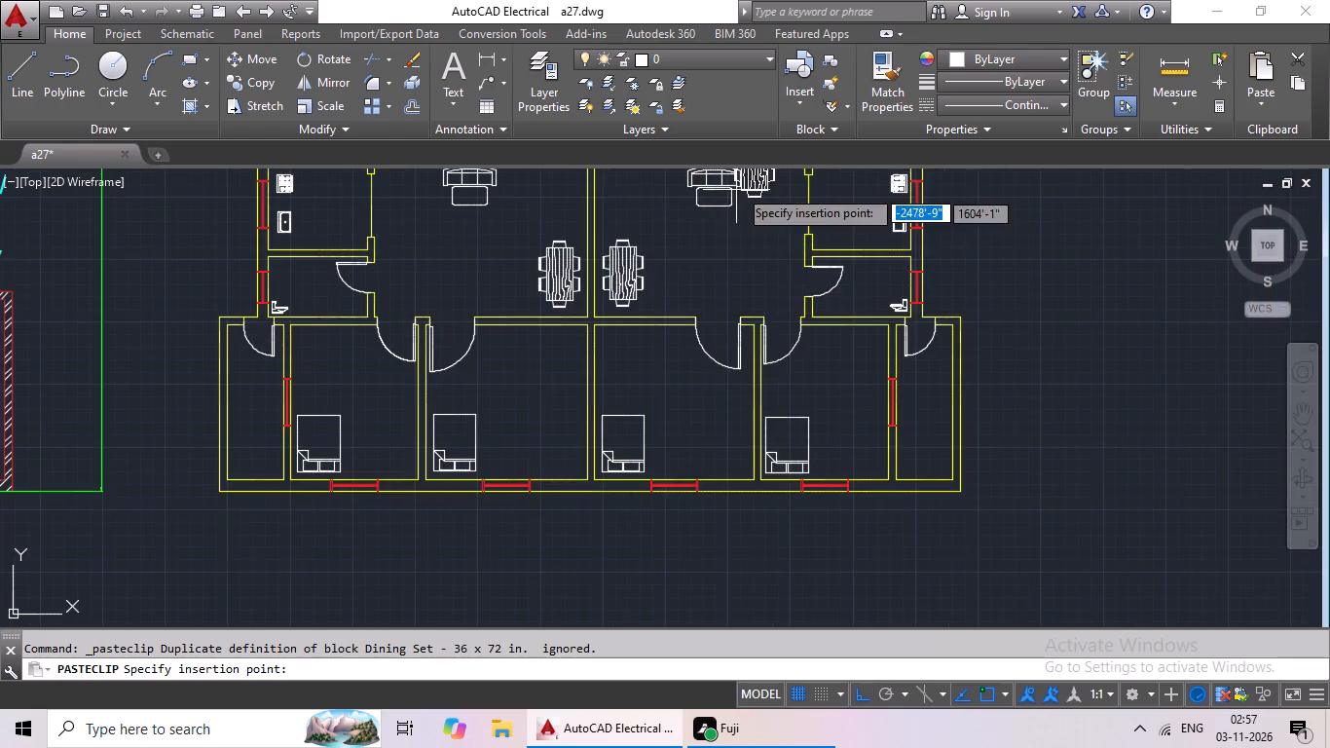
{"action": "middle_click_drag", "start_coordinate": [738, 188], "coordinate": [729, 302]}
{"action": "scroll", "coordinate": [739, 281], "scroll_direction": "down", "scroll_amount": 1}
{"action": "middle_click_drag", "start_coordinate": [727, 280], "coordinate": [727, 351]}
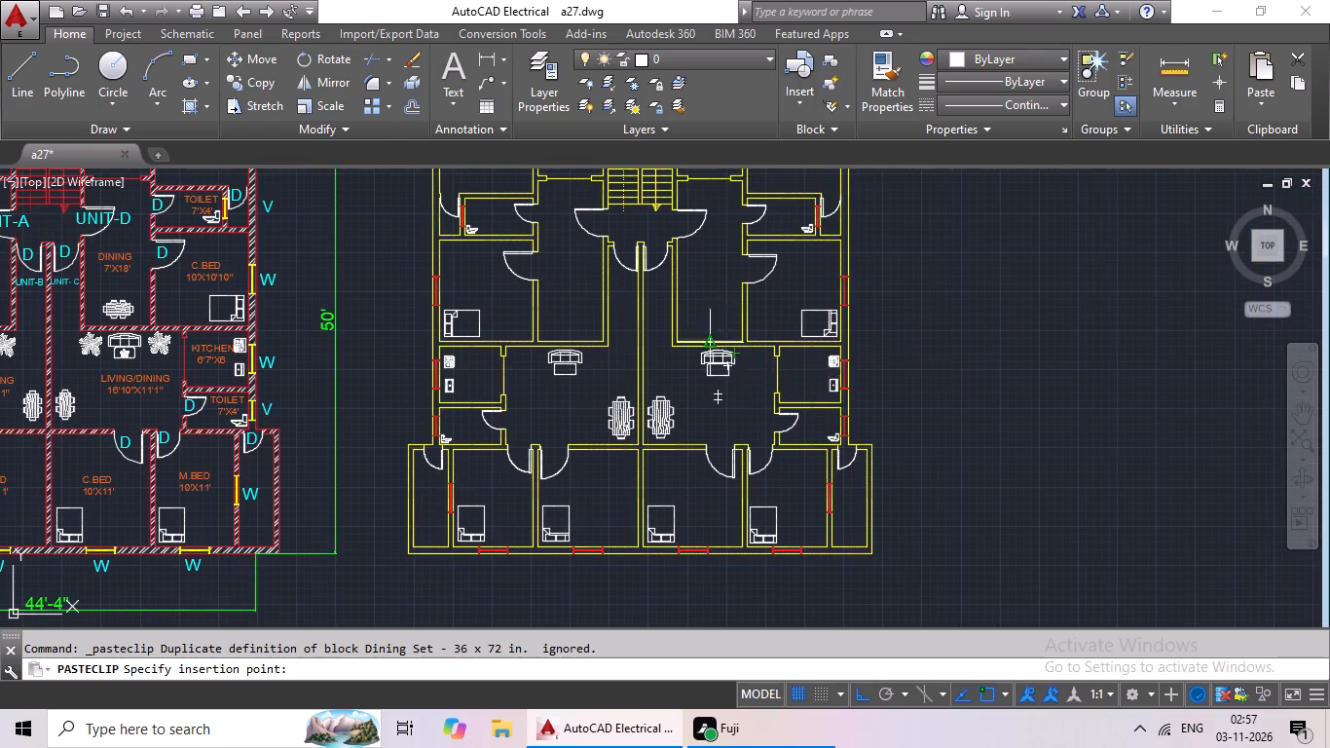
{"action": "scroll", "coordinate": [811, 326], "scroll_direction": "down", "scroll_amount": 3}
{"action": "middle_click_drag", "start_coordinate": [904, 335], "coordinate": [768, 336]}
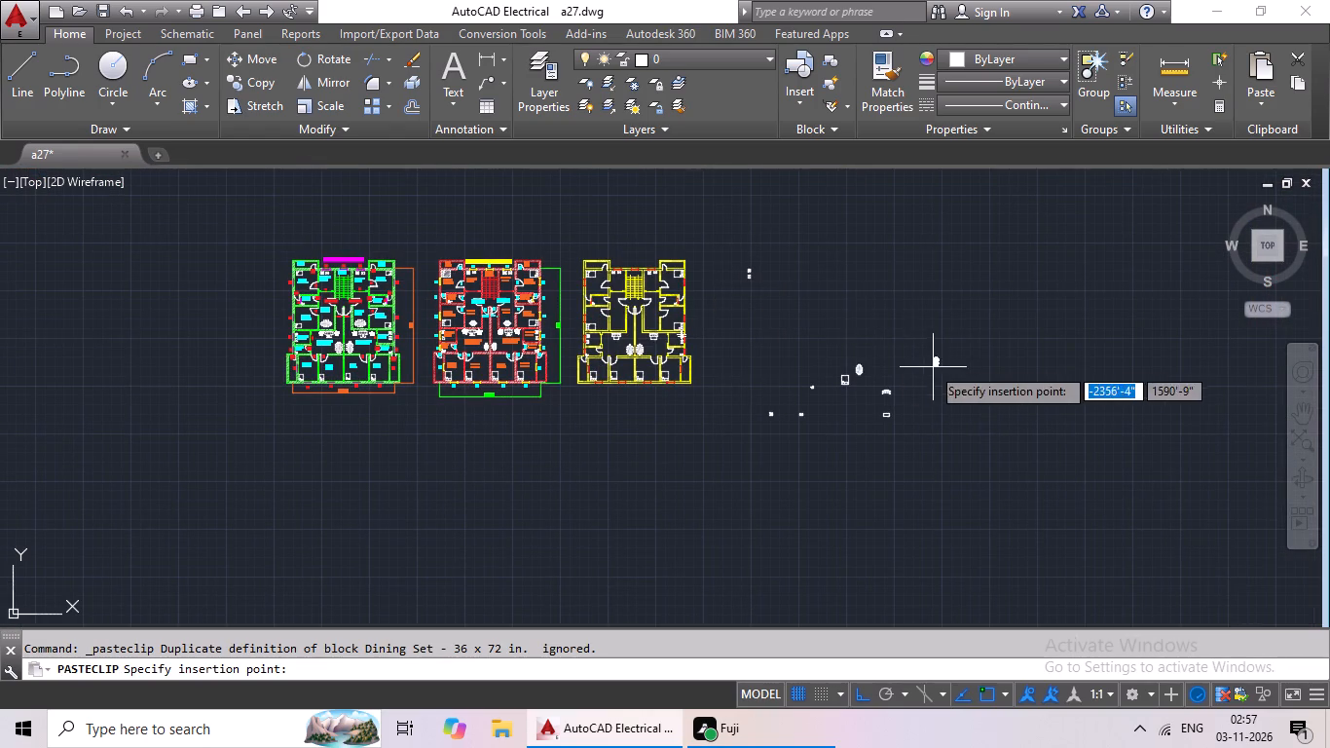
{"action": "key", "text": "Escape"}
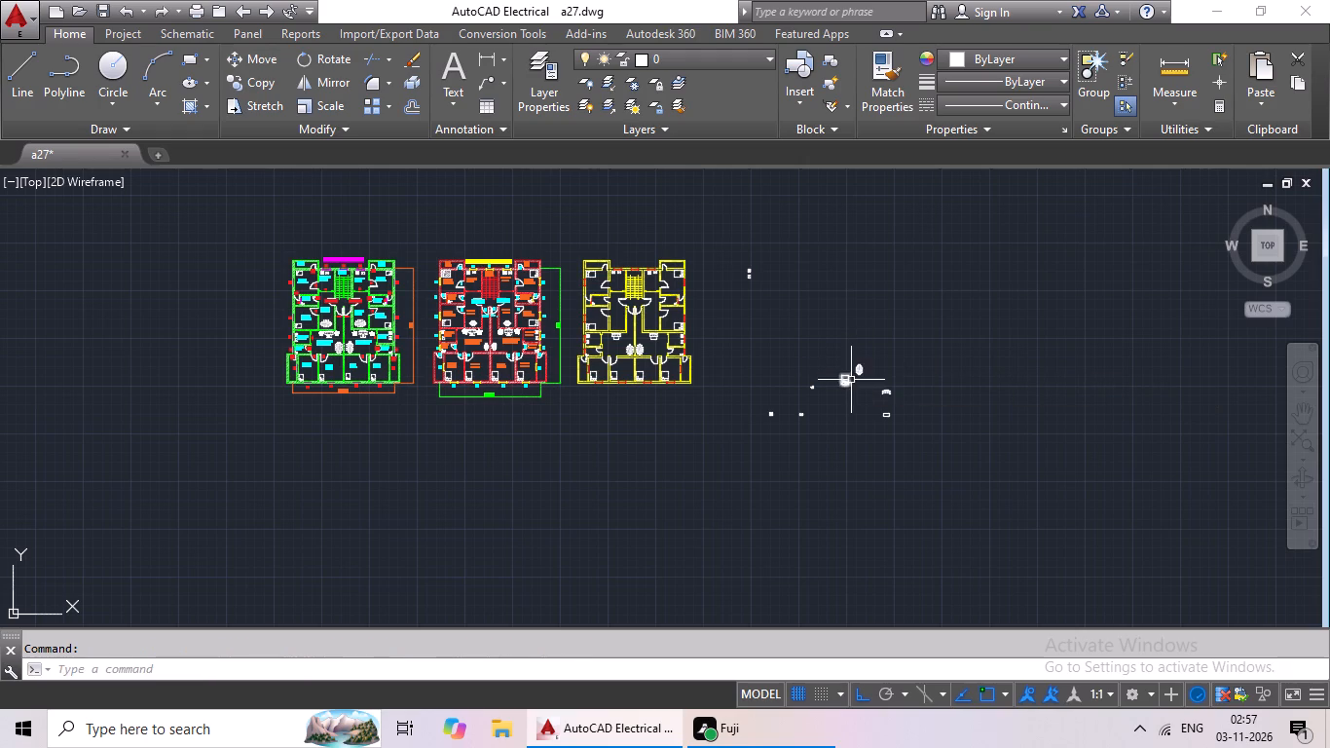
Rotate the loose dining set 90° about its north end chair so that the table runs east-west.
{"action": "scroll", "coordinate": [846, 387], "scroll_direction": "up", "scroll_amount": 7}
{"action": "middle_click_drag", "start_coordinate": [897, 347], "coordinate": [839, 423]}
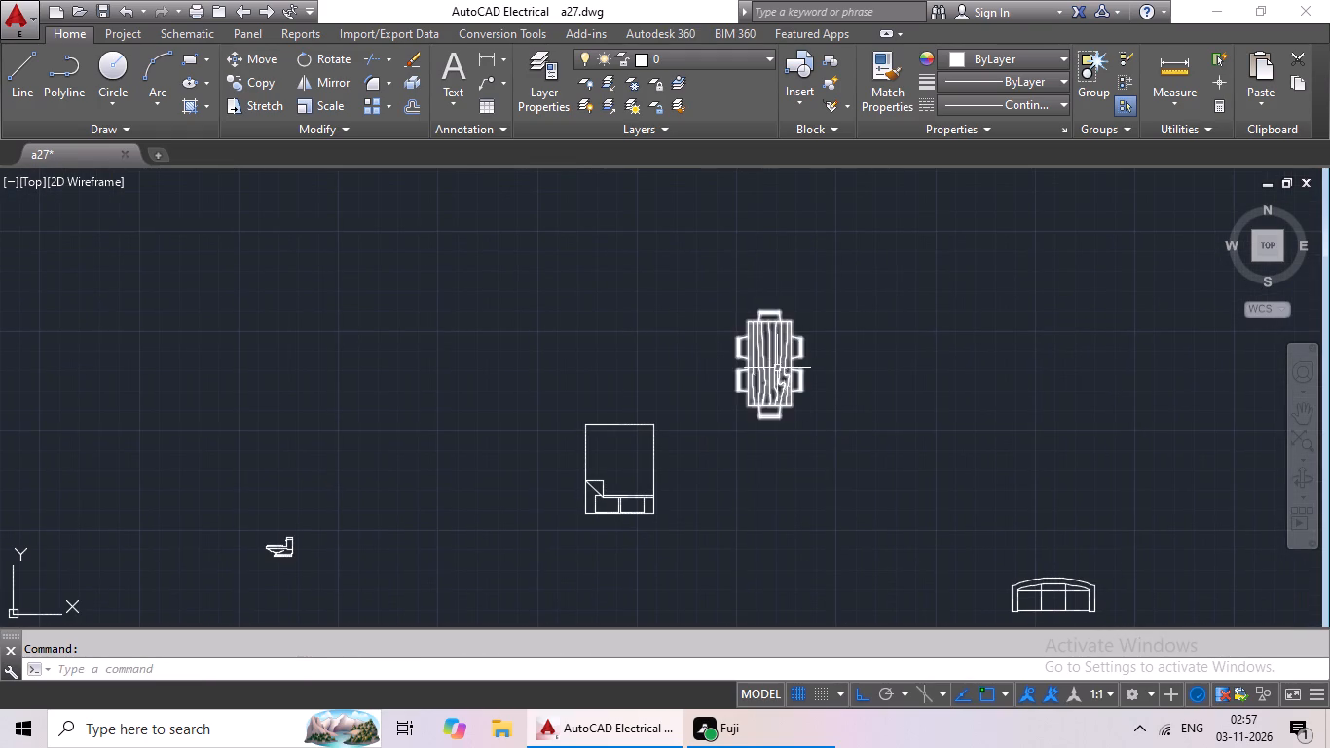
{"action": "left_click", "coordinate": [777, 368]}
{"action": "left_click", "coordinate": [319, 64]}
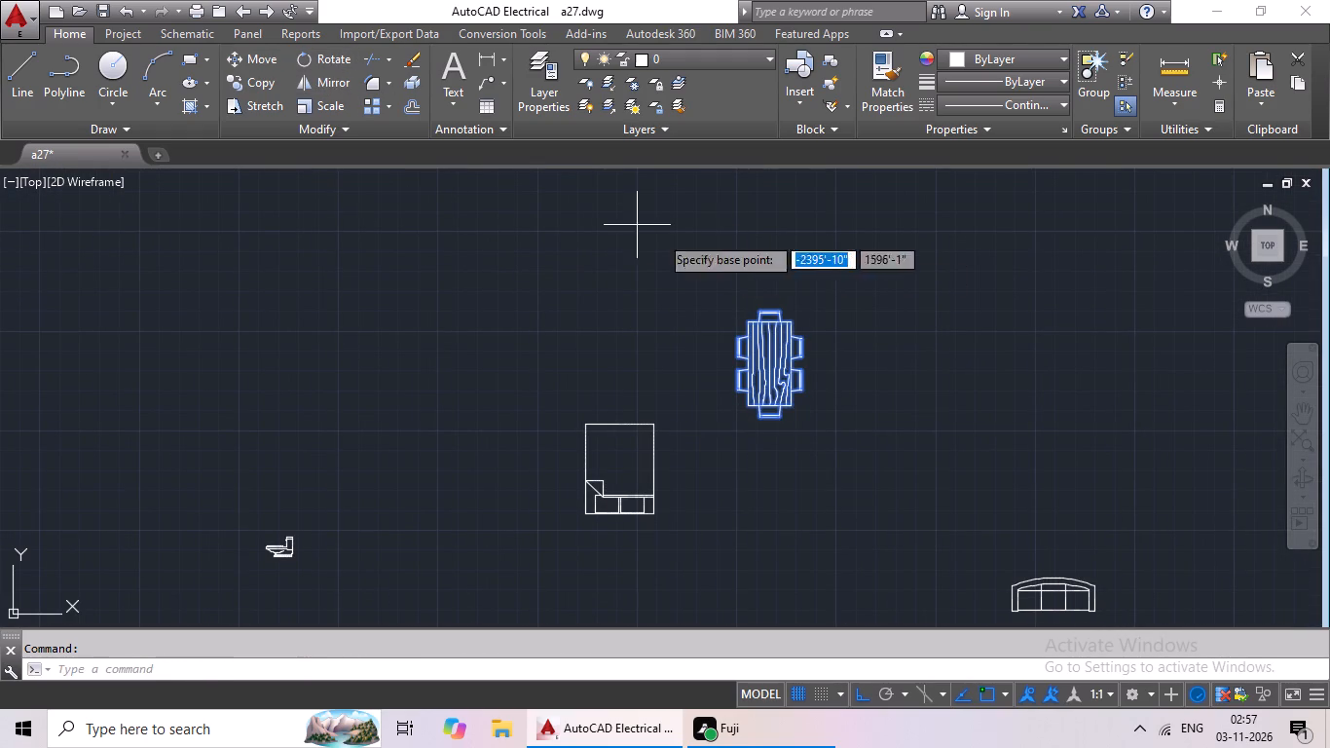
{"action": "left_click", "coordinate": [776, 311]}
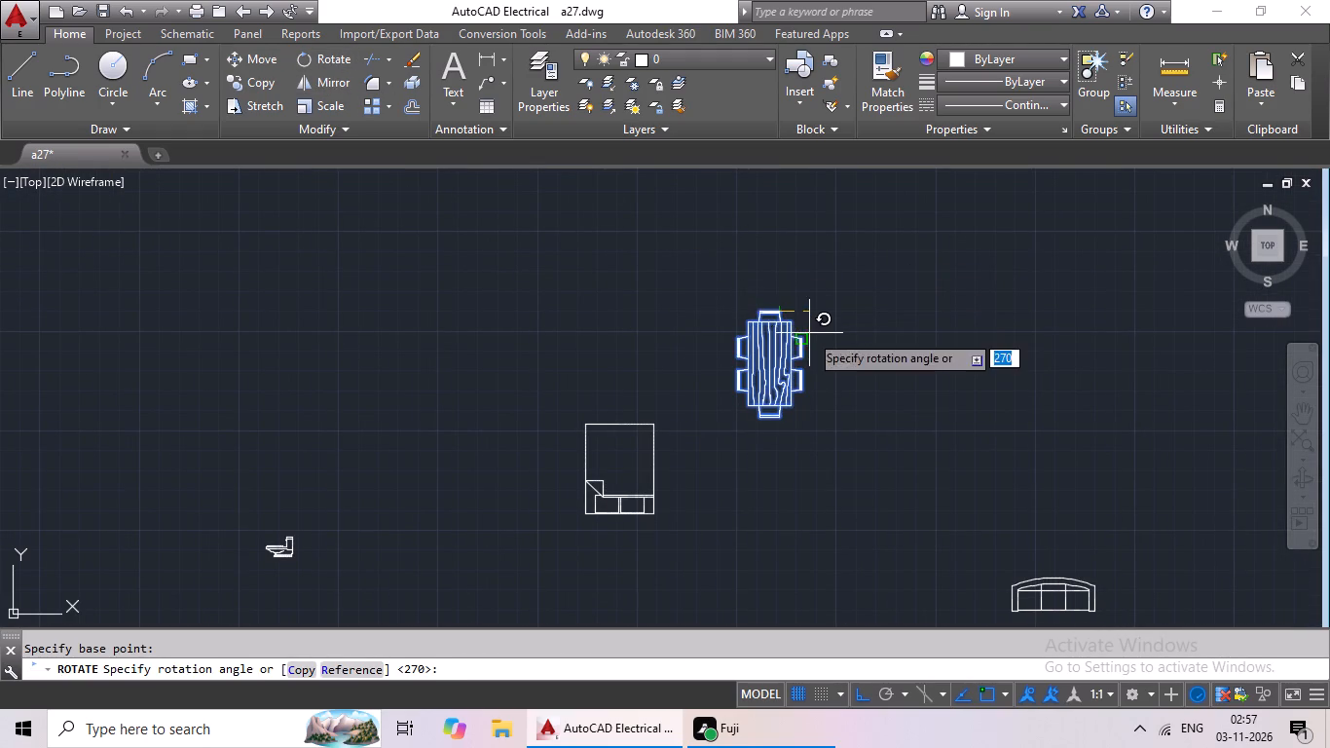
{"action": "left_click", "coordinate": [784, 220]}
Copy the east-west dining set and paste it into the yellow plan's east dining room, above the sofa.
{"action": "left_click_drag", "start_coordinate": [813, 218], "coordinate": [1005, 380]}
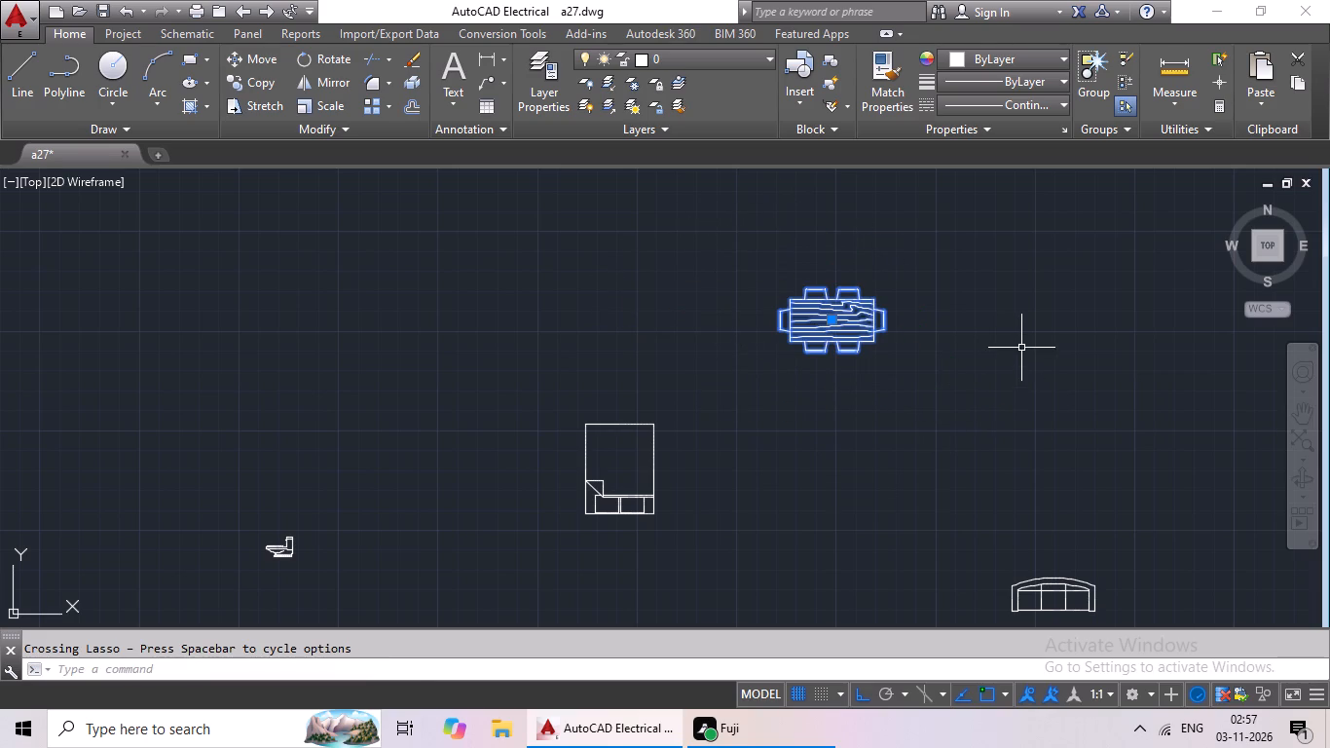
{"action": "key", "text": "ctrl+c"}
{"action": "key", "text": "ctrl+v"}
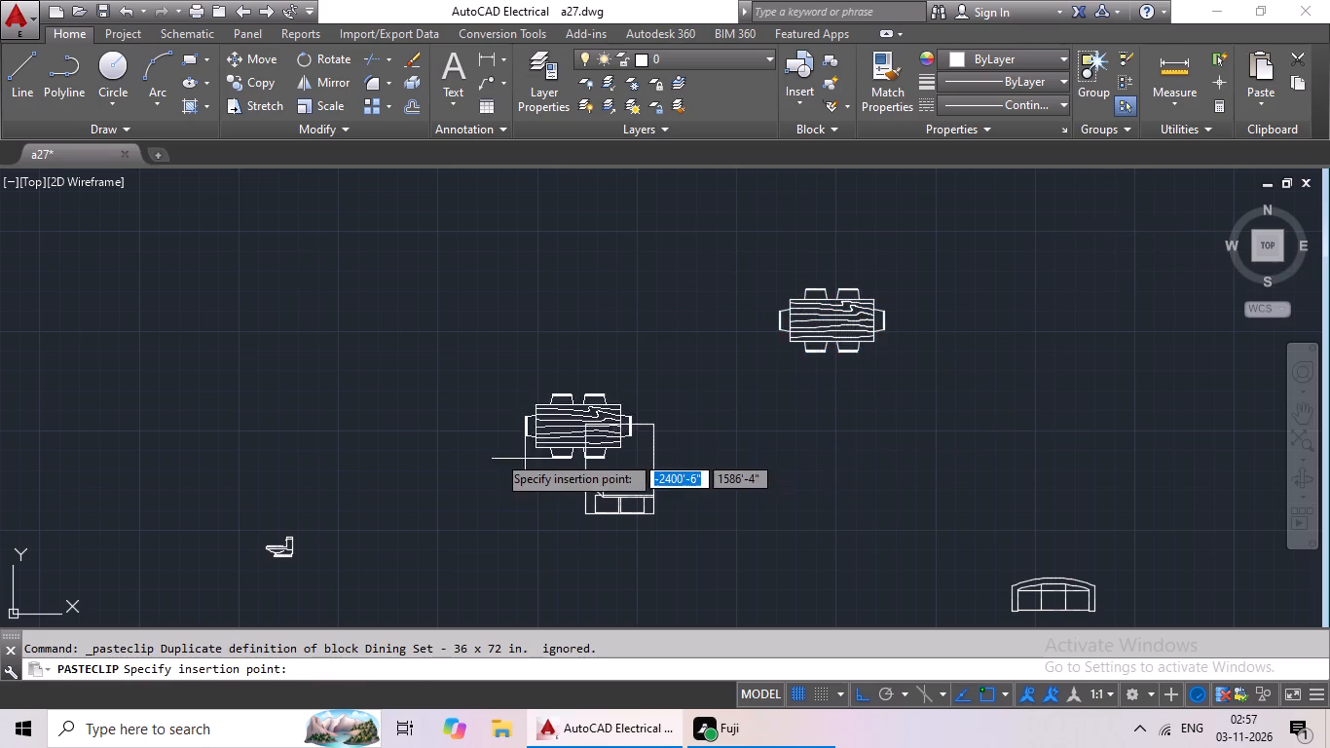
{"action": "scroll", "coordinate": [486, 451], "scroll_direction": "down", "scroll_amount": 2}
{"action": "middle_click_drag", "start_coordinate": [409, 456], "coordinate": [821, 394]}
{"action": "scroll", "coordinate": [659, 412], "scroll_direction": "down", "scroll_amount": 2}
{"action": "middle_click_drag", "start_coordinate": [649, 426], "coordinate": [1001, 442]}
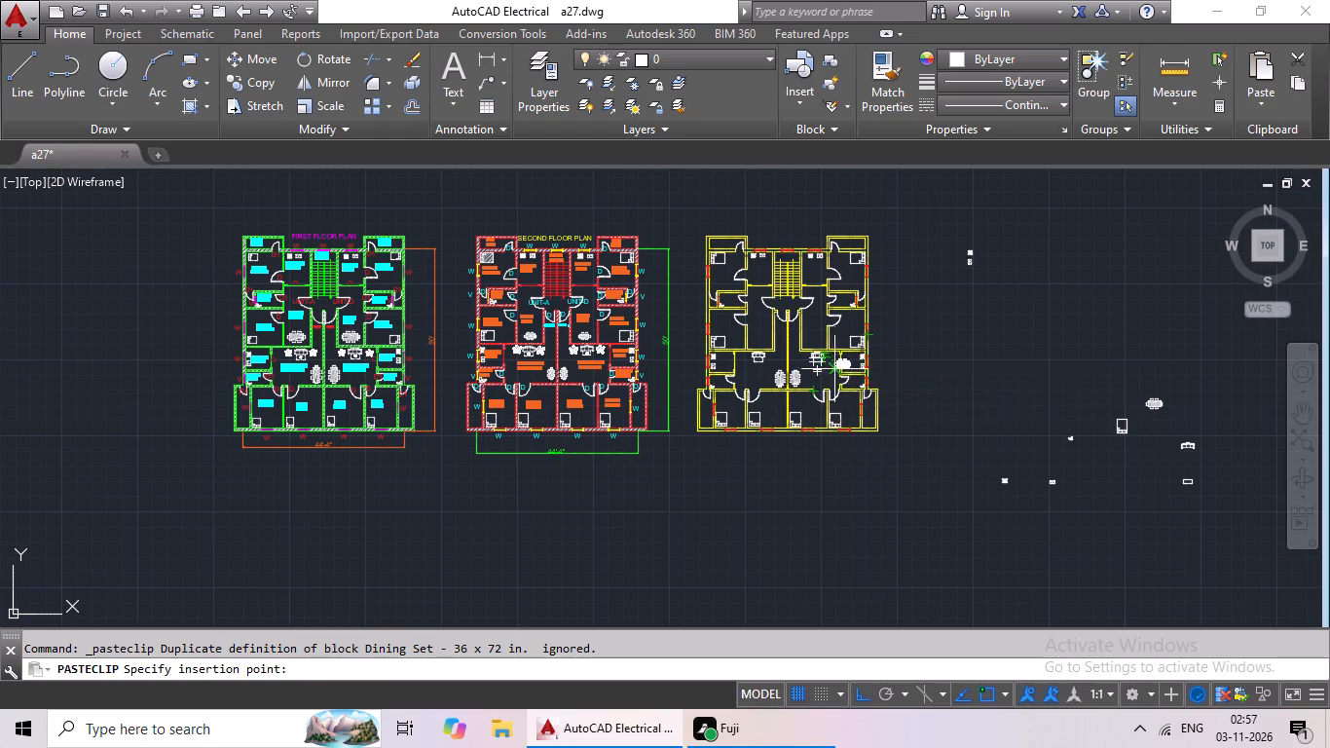
{"action": "scroll", "coordinate": [808, 339], "scroll_direction": "up", "scroll_amount": 4}
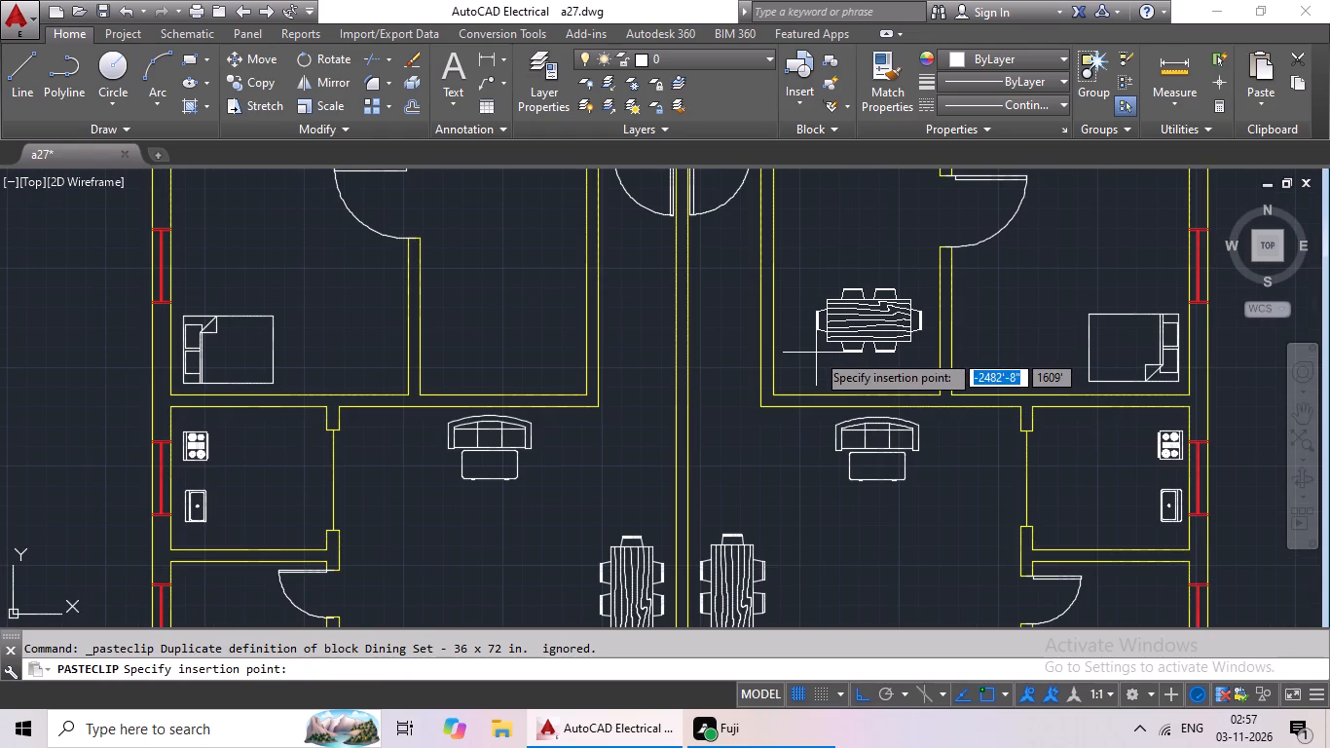
{"action": "left_click", "coordinate": [810, 374]}
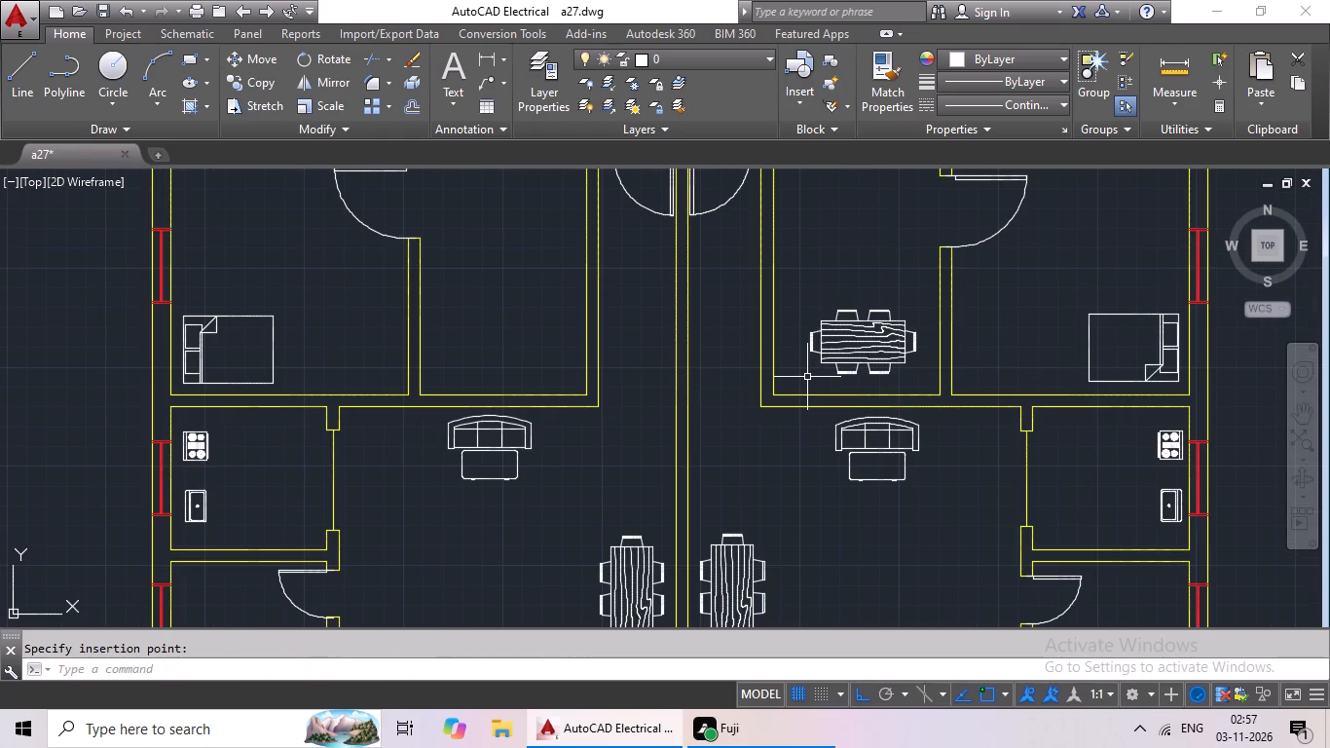
Paste the east-west dining set into the yellow plan's west dining room, above the sofa.
{"action": "key", "text": "ctrl+v"}
{"action": "left_click", "coordinate": [444, 376]}
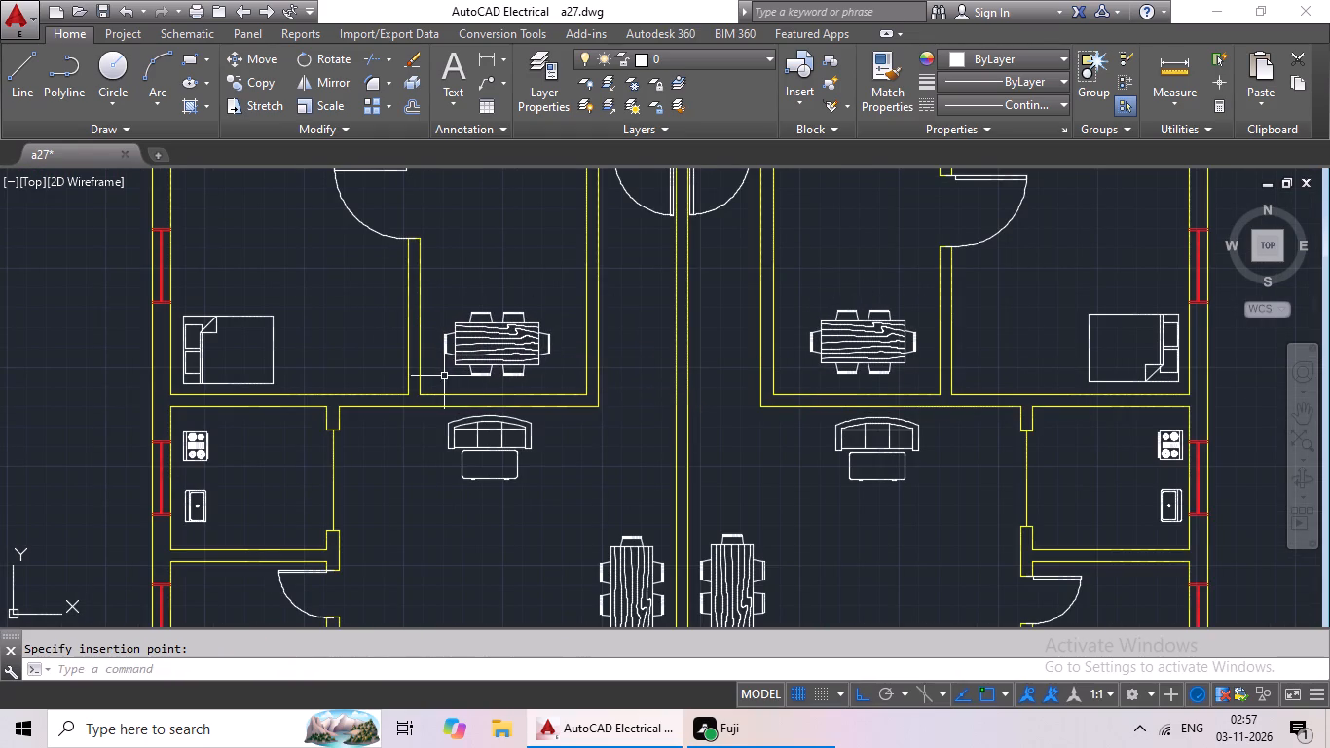
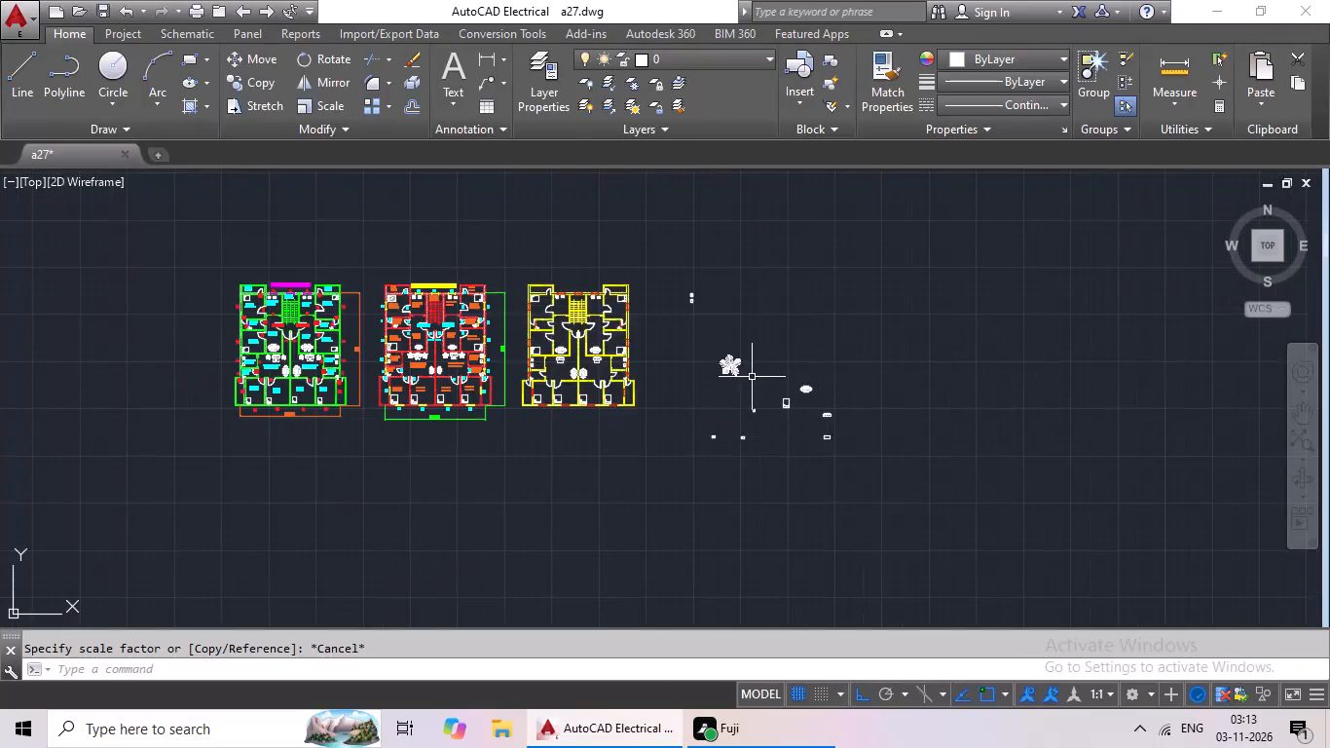
Scale the loose plant block by reference, from a picked length of about 7'-8" to a new length of about 3'-9".
{"action": "scroll", "coordinate": [750, 377], "scroll_direction": "up", "scroll_amount": 4}
{"action": "middle_click_drag", "start_coordinate": [642, 377], "coordinate": [667, 496]}
{"action": "left_click", "coordinate": [647, 431]}
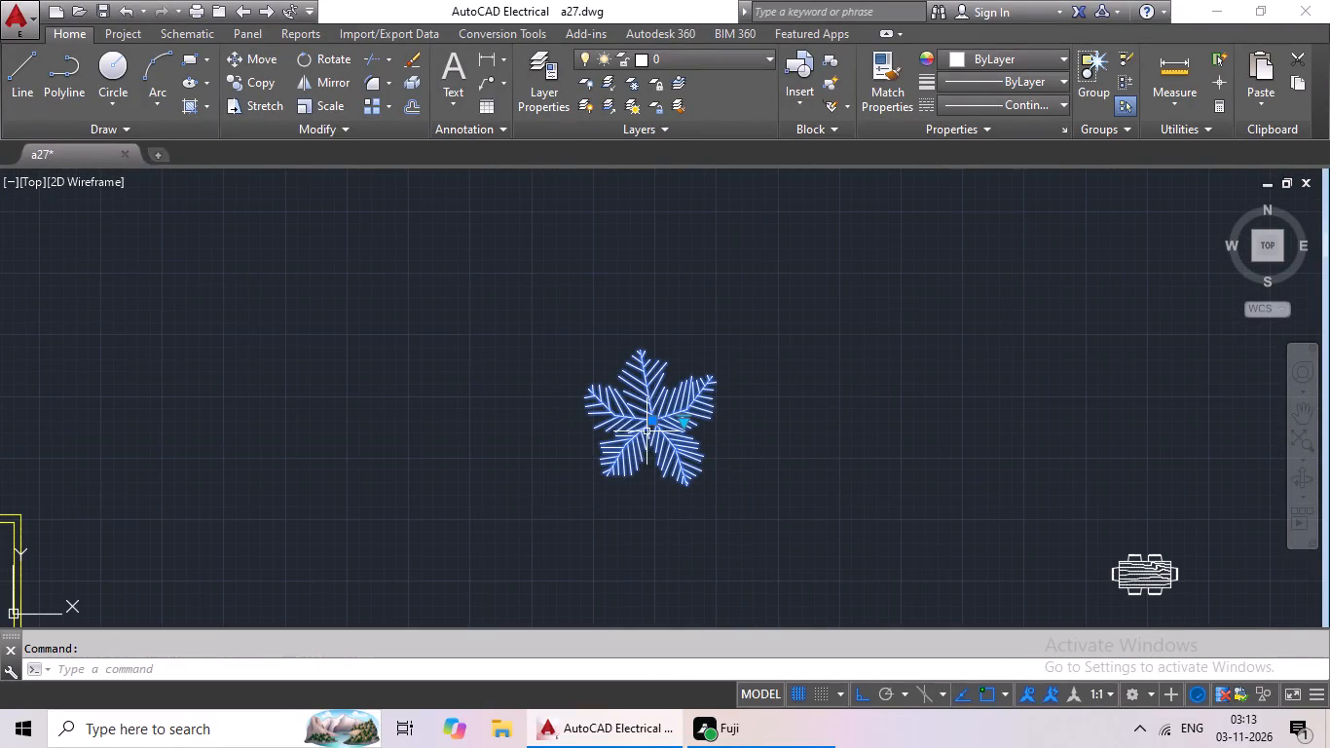
{"action": "left_click", "coordinate": [314, 100]}
{"action": "left_click", "coordinate": [582, 400]}
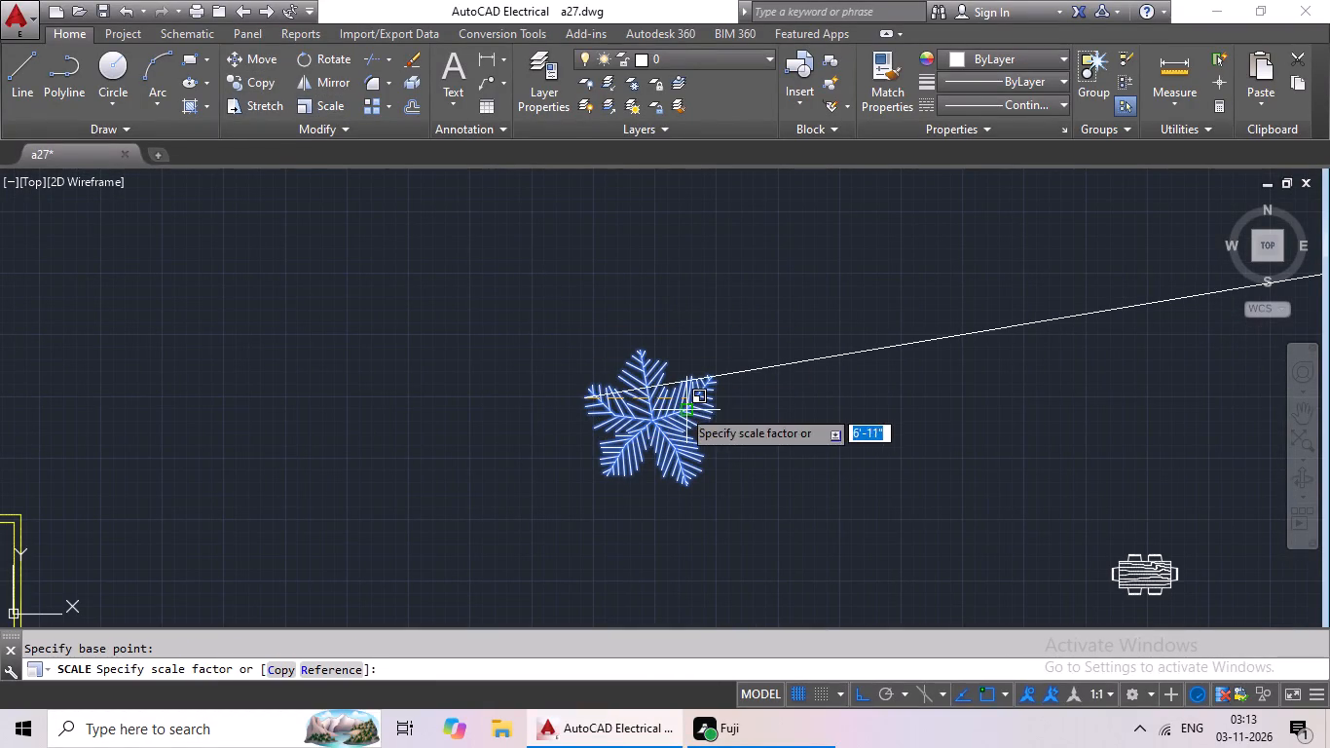
{"action": "left_click", "coordinate": [333, 673]}
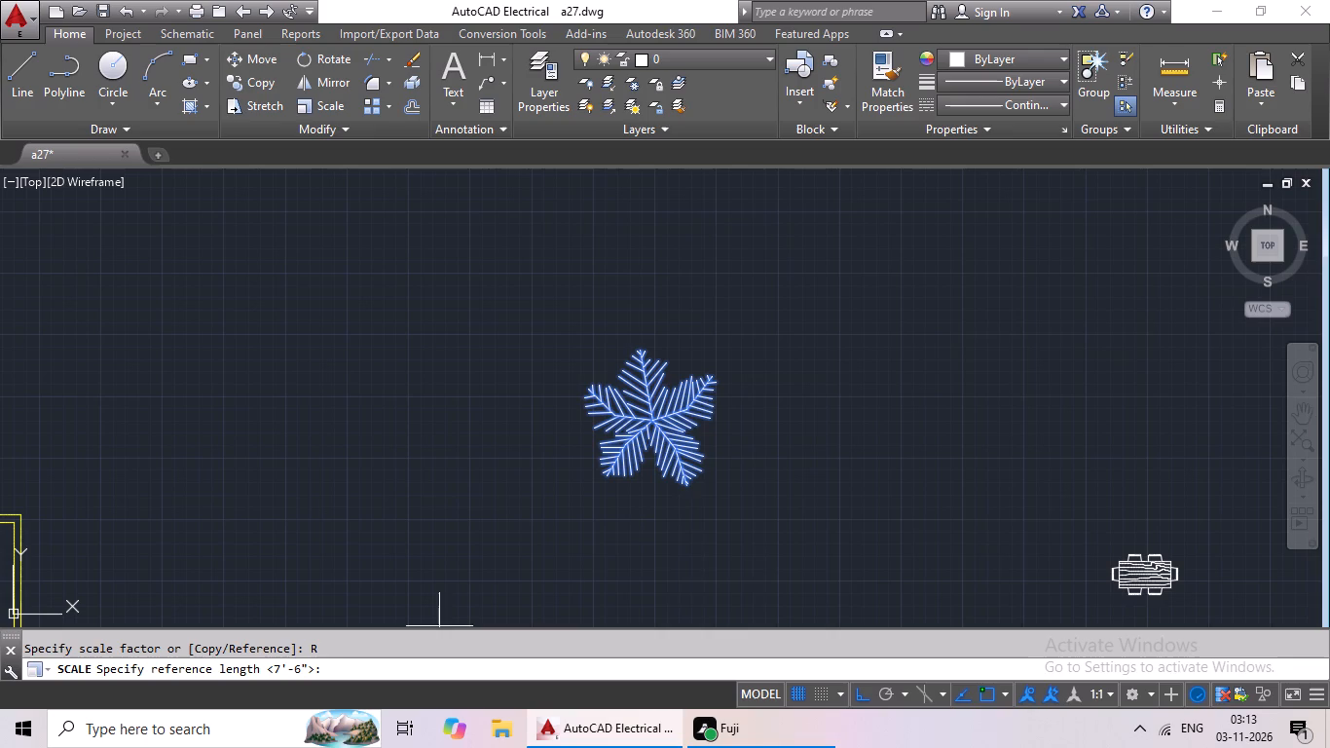
{"action": "left_click", "coordinate": [598, 400]}
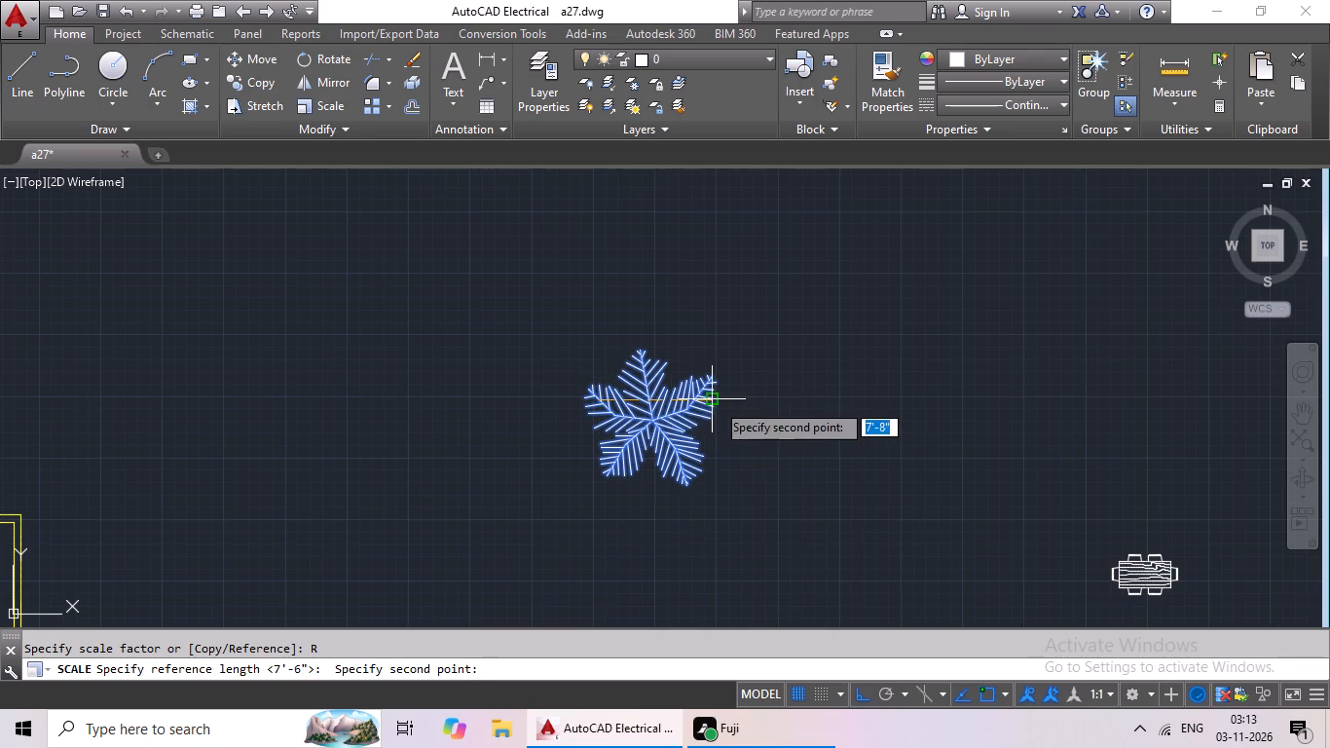
{"action": "left_click_drag", "start_coordinate": [716, 400], "coordinate": [704, 400]}
{"action": "left_click", "coordinate": [641, 403]}
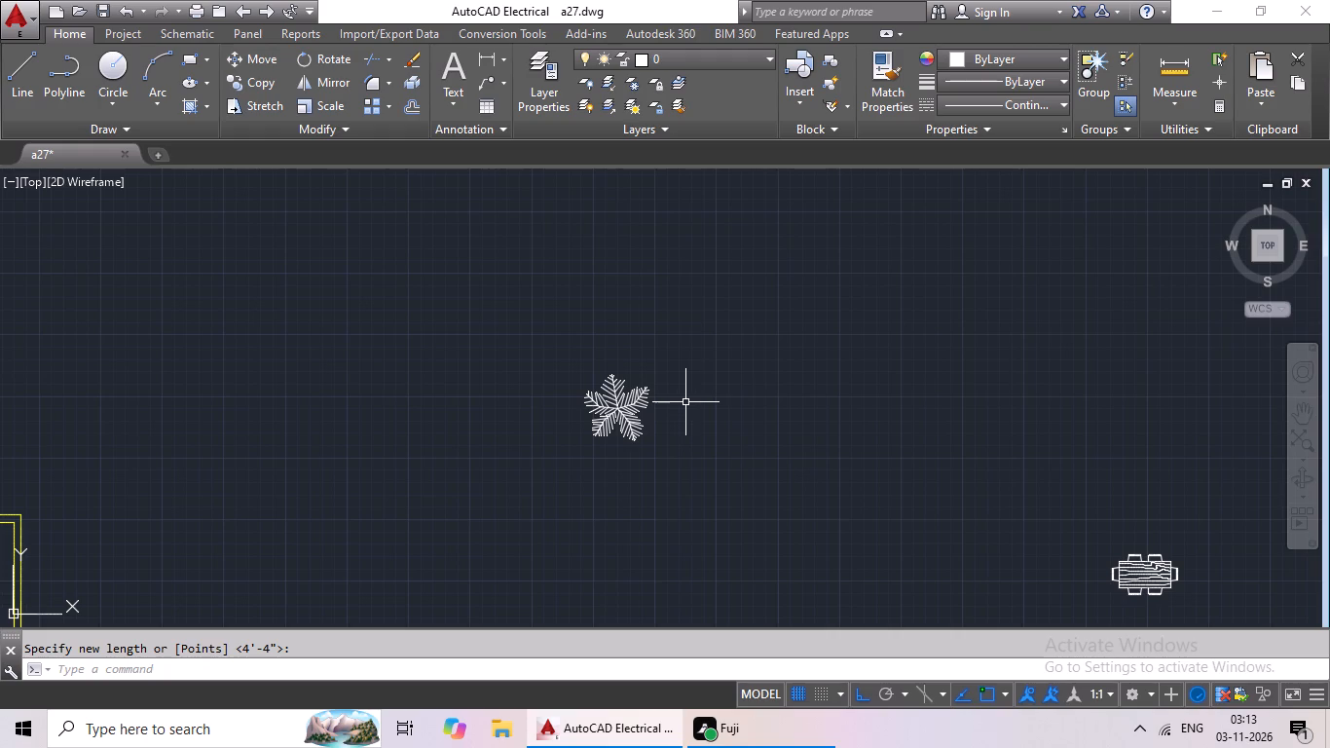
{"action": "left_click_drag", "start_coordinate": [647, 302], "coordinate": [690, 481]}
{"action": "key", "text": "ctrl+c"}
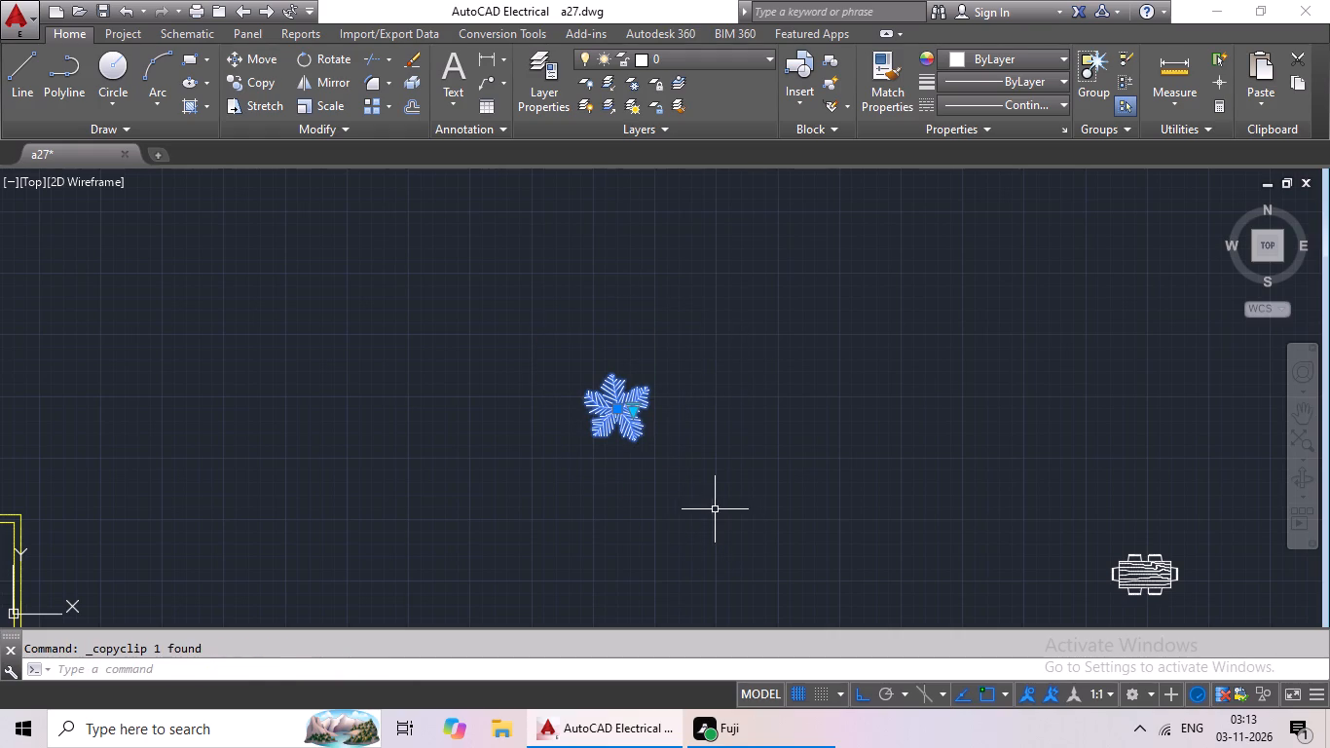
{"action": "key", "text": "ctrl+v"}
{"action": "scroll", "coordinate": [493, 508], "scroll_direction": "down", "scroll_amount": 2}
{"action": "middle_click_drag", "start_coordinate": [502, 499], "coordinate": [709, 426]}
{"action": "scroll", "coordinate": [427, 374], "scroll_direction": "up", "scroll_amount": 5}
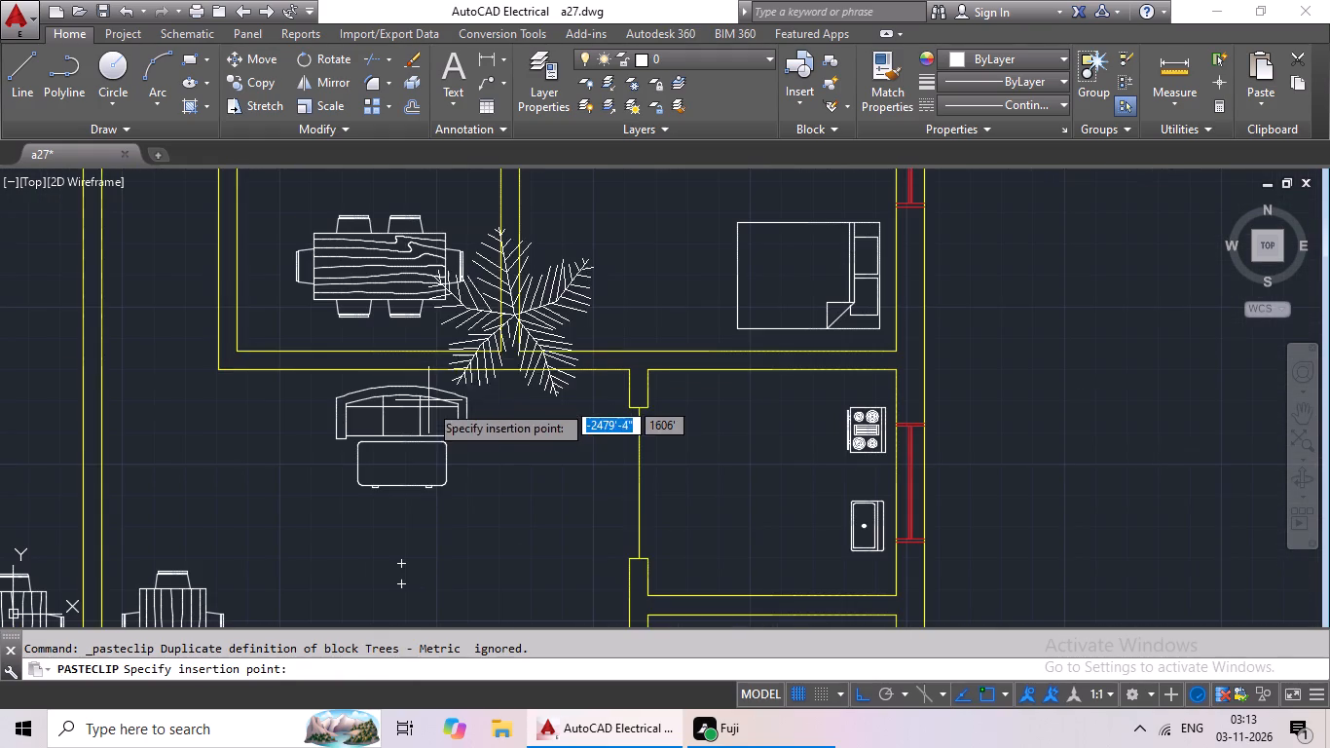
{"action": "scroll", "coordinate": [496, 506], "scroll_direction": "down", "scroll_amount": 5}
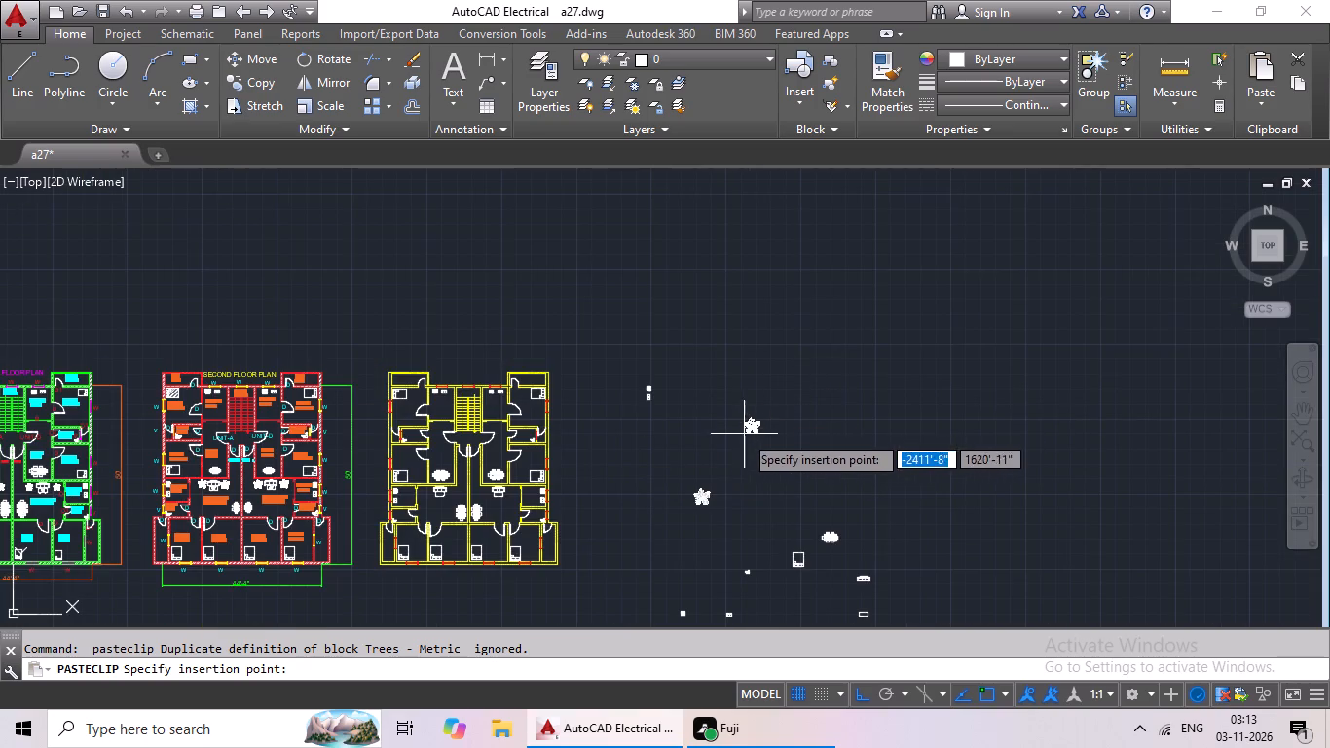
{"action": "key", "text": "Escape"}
Scale the loose plant block down again by reference, from about 4'-0" to a new length of about 2'-6".
{"action": "scroll", "coordinate": [689, 534], "scroll_direction": "up", "scroll_amount": 4}
{"action": "left_click", "coordinate": [783, 294]}
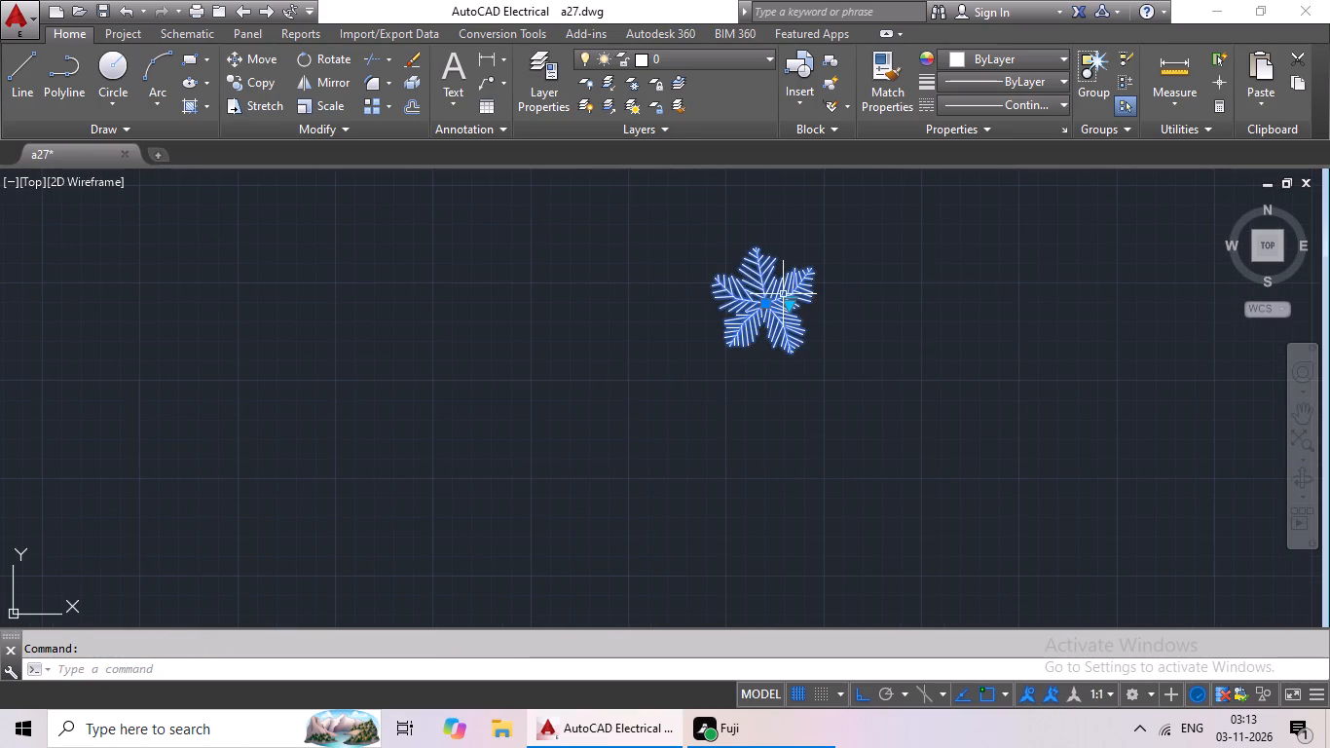
{"action": "left_click", "coordinate": [321, 108]}
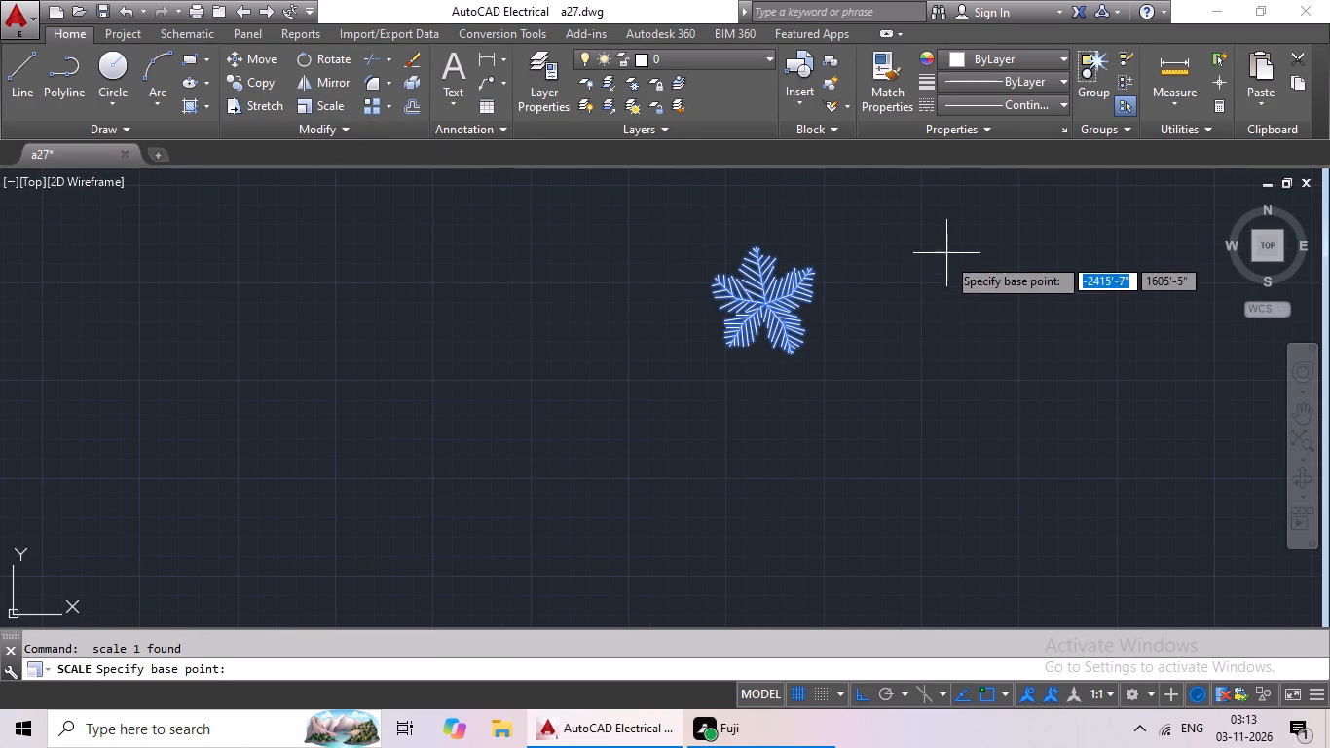
{"action": "left_click", "coordinate": [810, 279]}
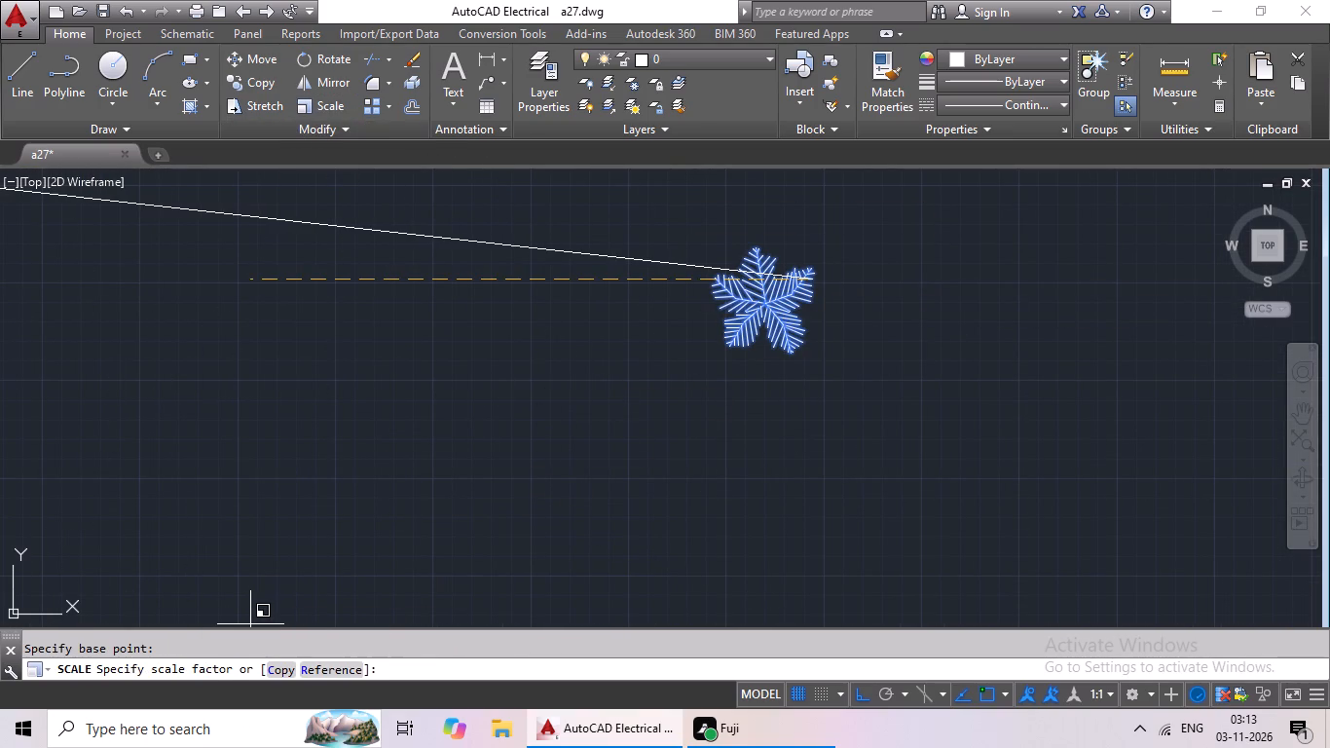
{"action": "left_click", "coordinate": [322, 669]}
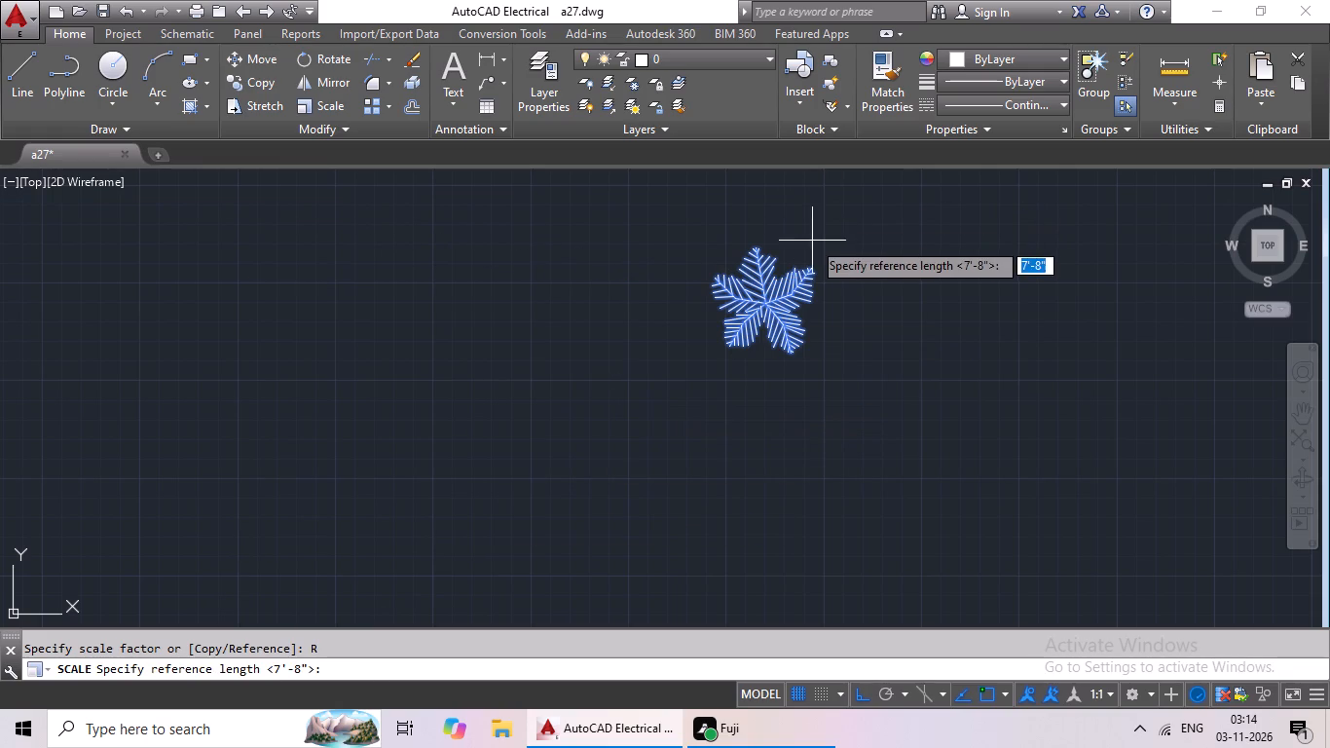
{"action": "left_click", "coordinate": [811, 268]}
{"action": "left_click", "coordinate": [717, 283]}
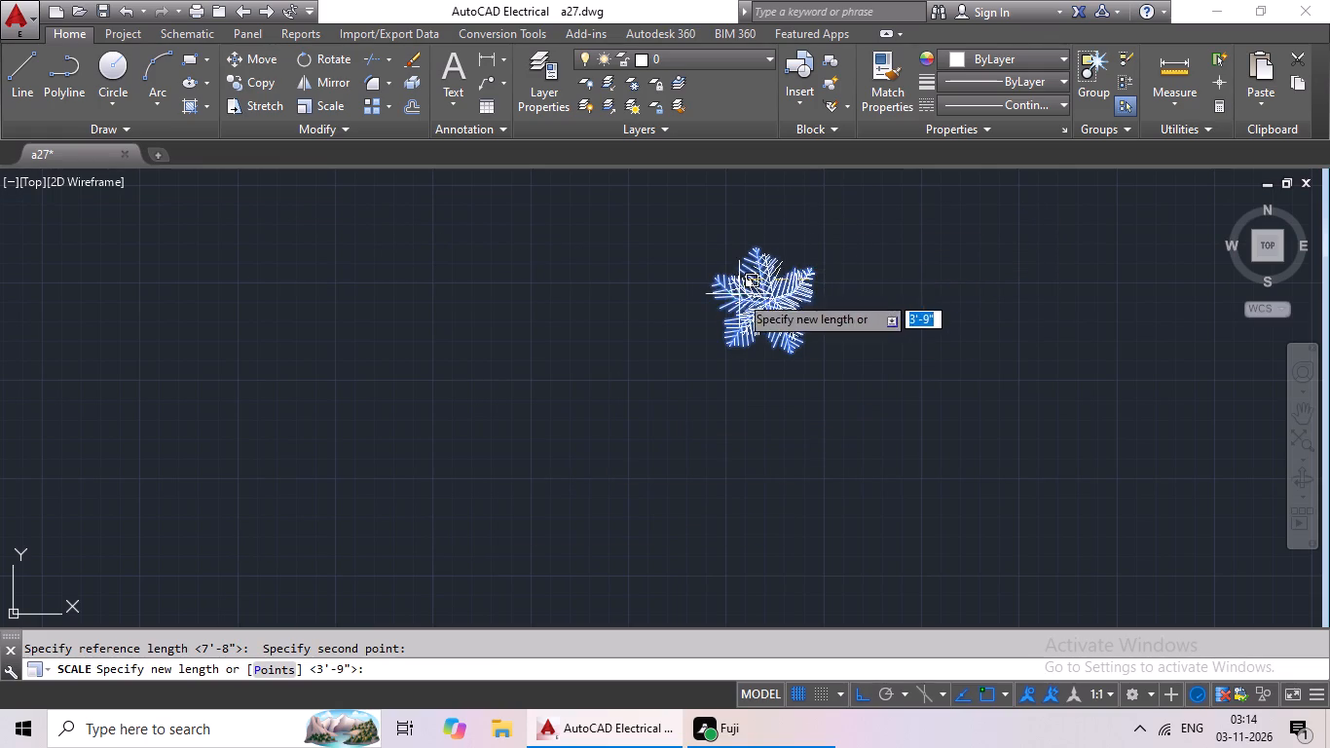
{"action": "left_click", "coordinate": [757, 295]}
Copy the scaled plant and paste one on each side of the sofa in the yellow plan's east living area.
{"action": "left_click_drag", "start_coordinate": [857, 231], "coordinate": [837, 354]}
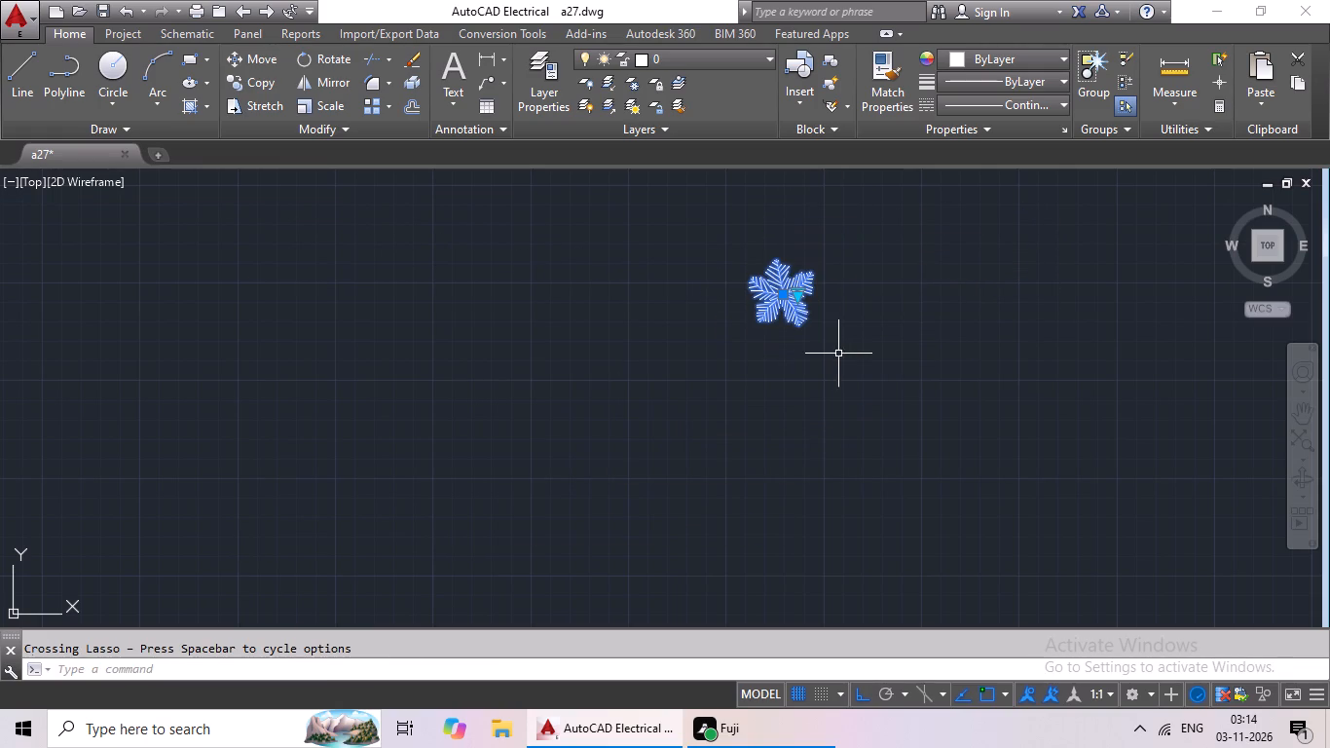
{"action": "key", "text": "ctrl+c"}
{"action": "key", "text": "ctrl+v"}
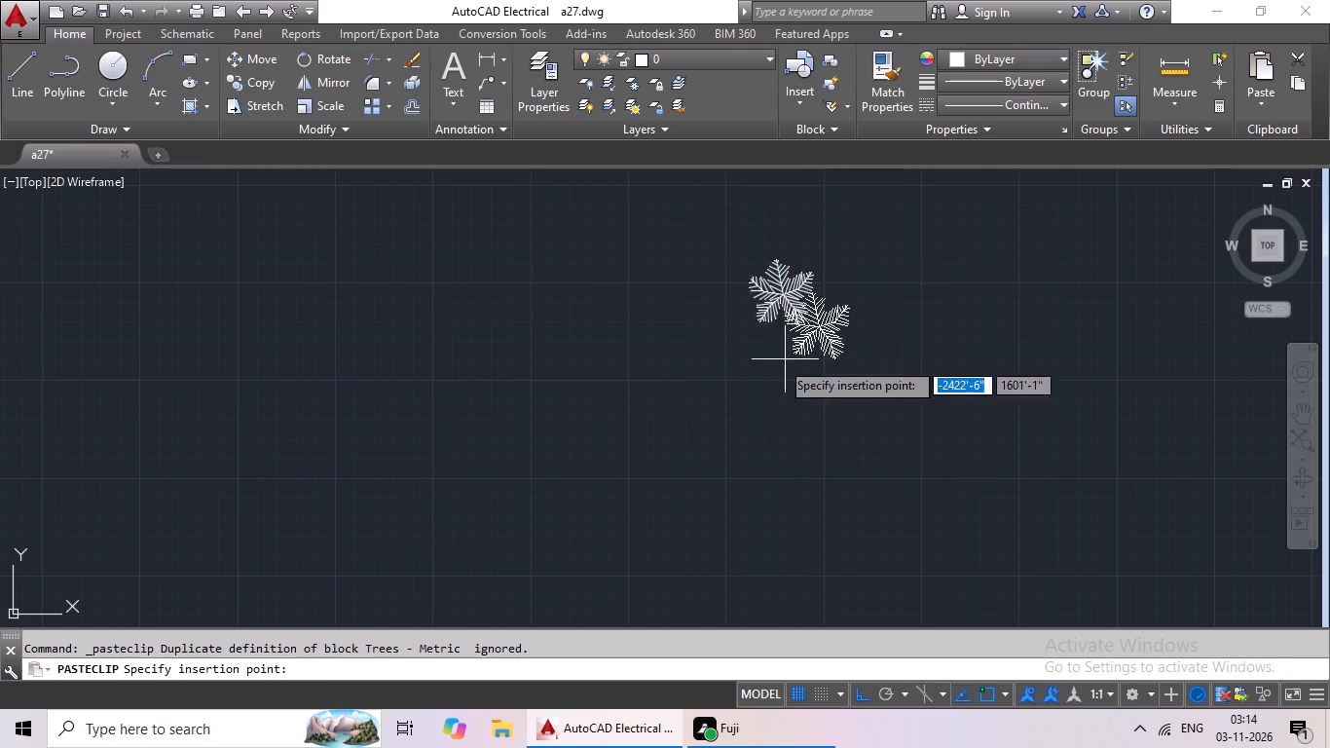
{"action": "scroll", "coordinate": [750, 366], "scroll_direction": "down", "scroll_amount": 3}
{"action": "scroll", "coordinate": [444, 339], "scroll_direction": "up", "scroll_amount": 4}
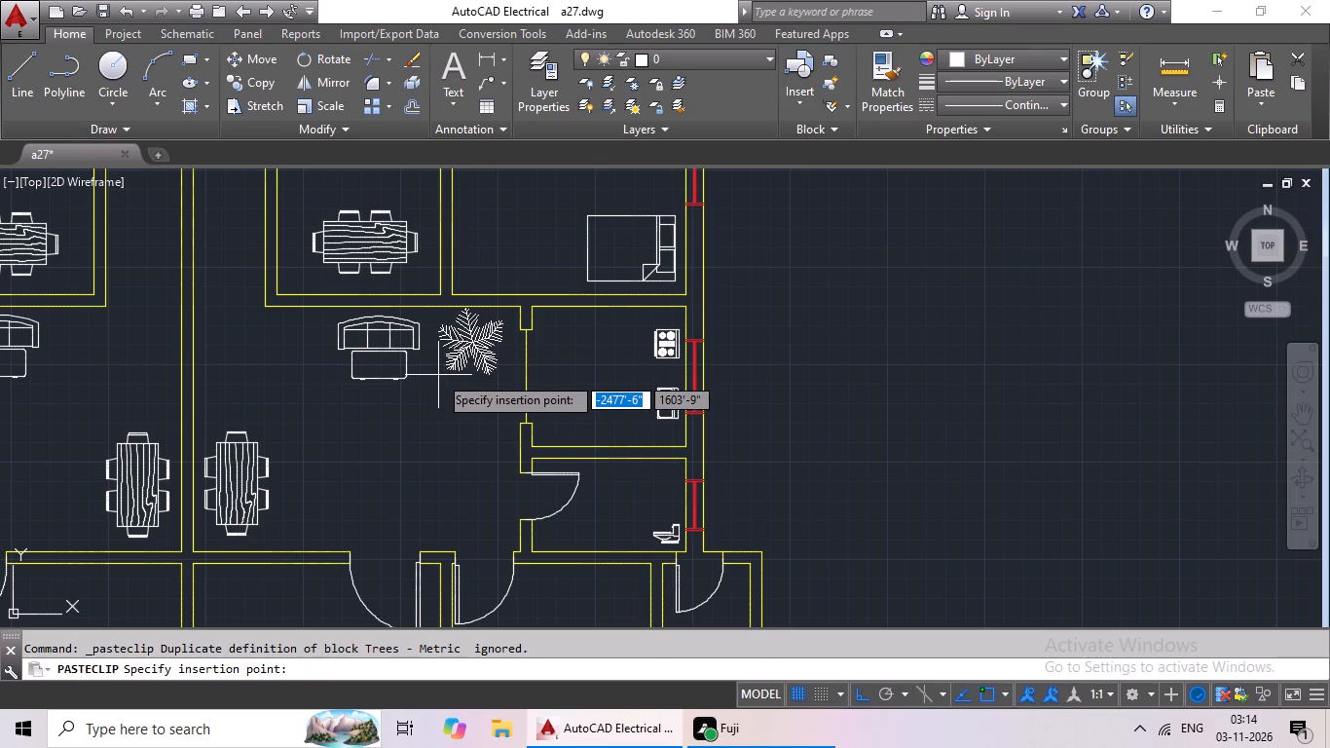
{"action": "left_click", "coordinate": [440, 376]}
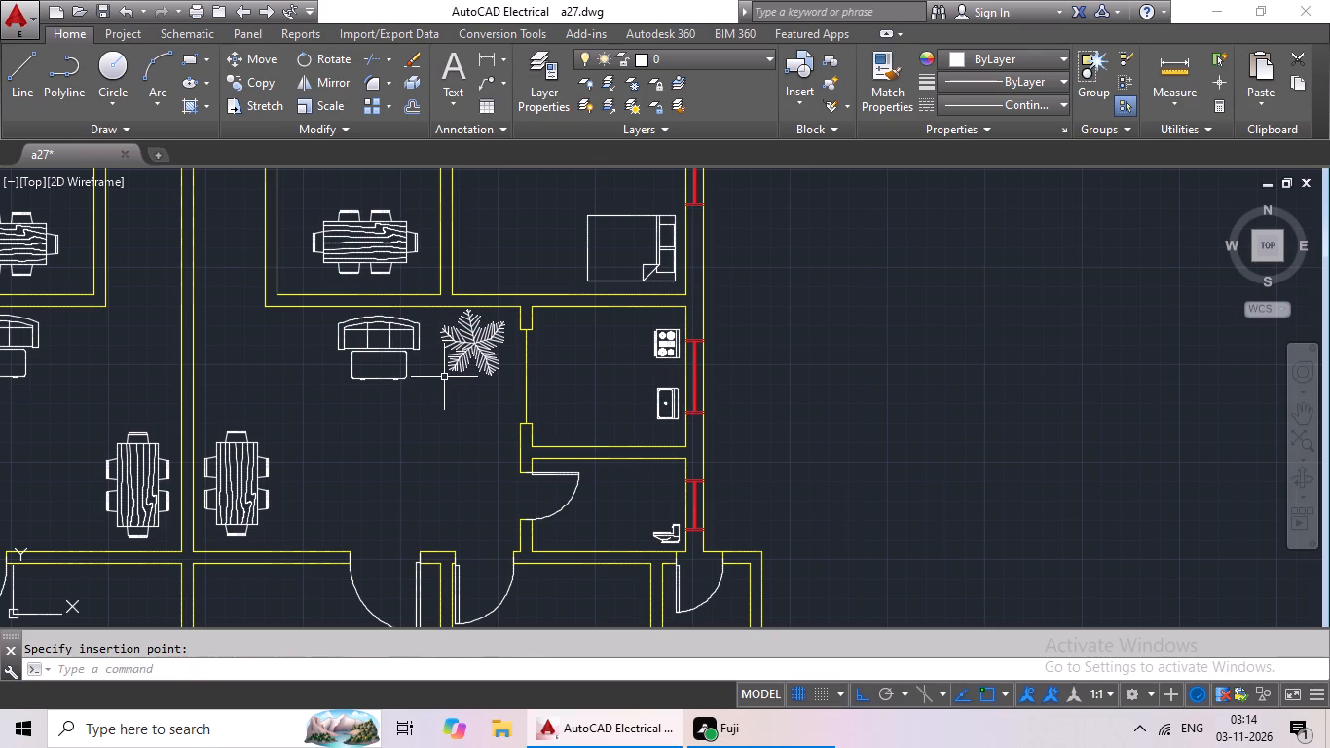
{"action": "key", "text": "ctrl+v"}
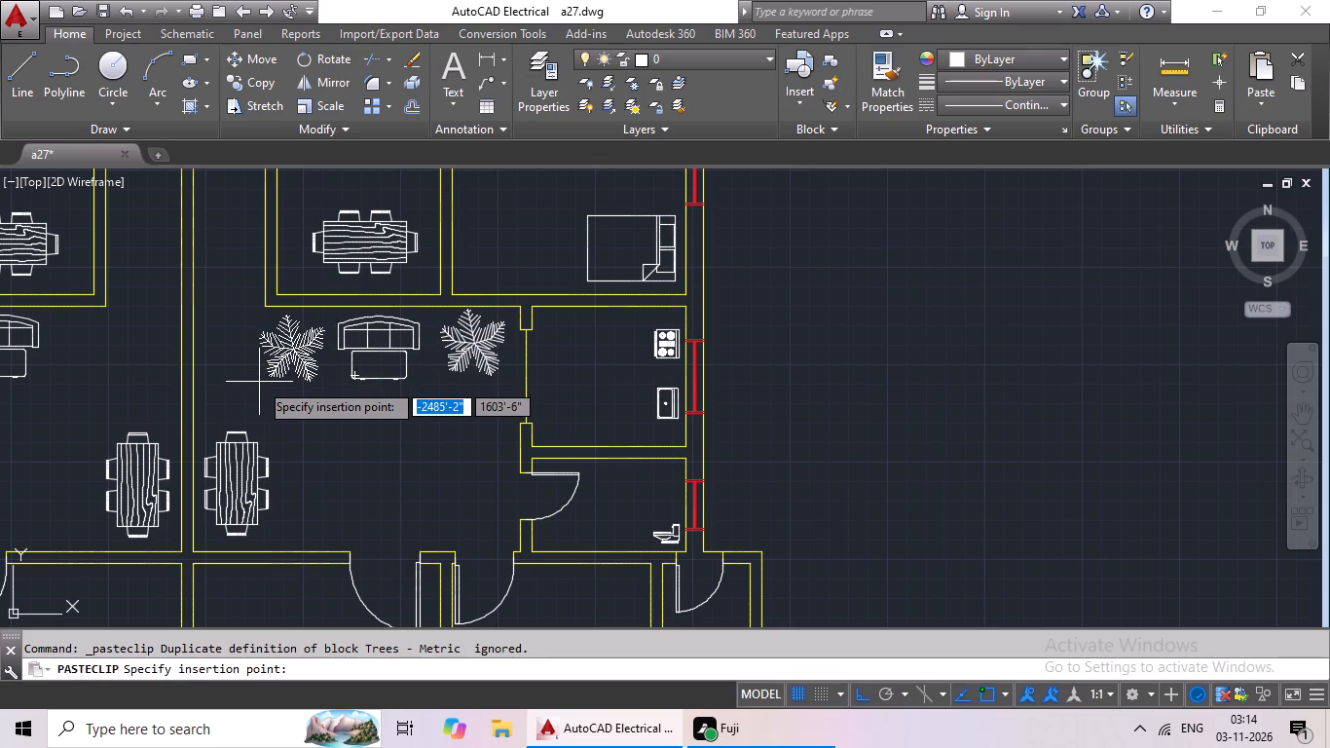
{"action": "left_click", "coordinate": [259, 382]}
Paste the plant on both sides of the sofa in the yellow plan's west living area.
{"action": "key", "text": "ctrl+v"}
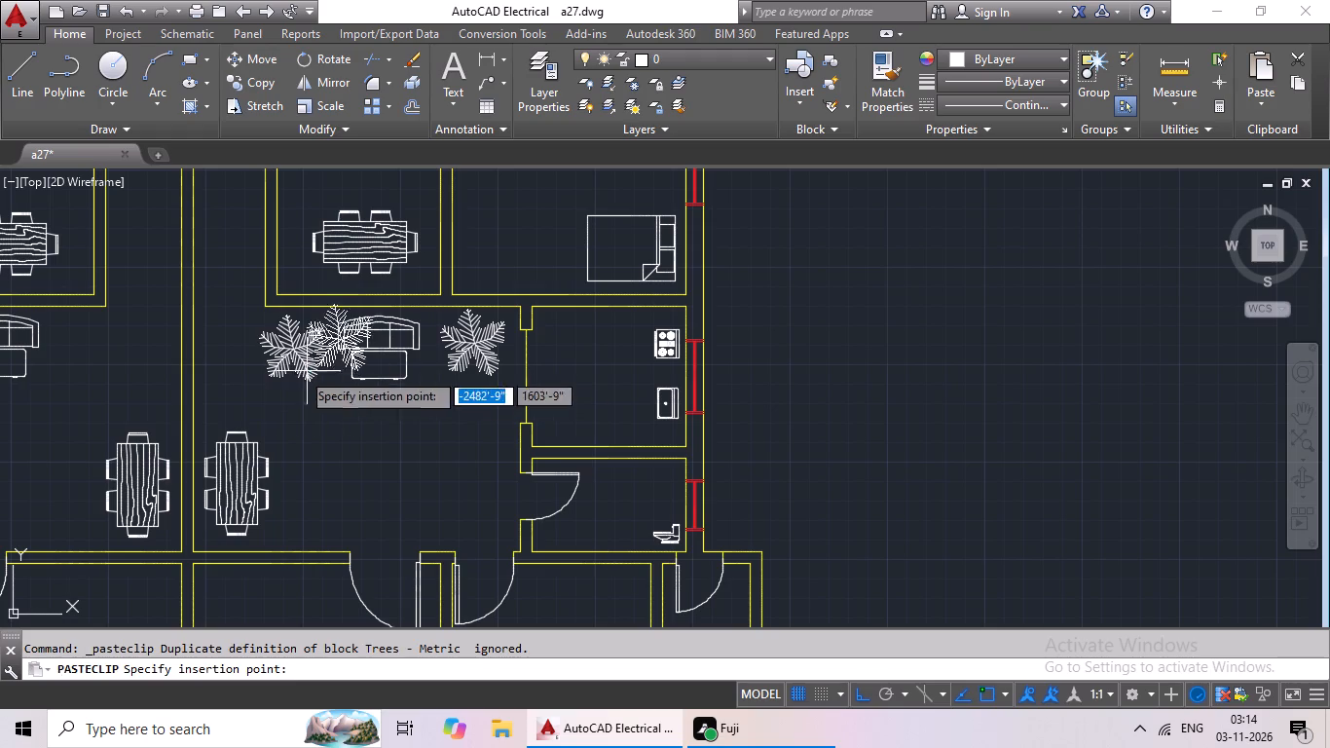
{"action": "middle_click_drag", "start_coordinate": [156, 393], "coordinate": [463, 388]}
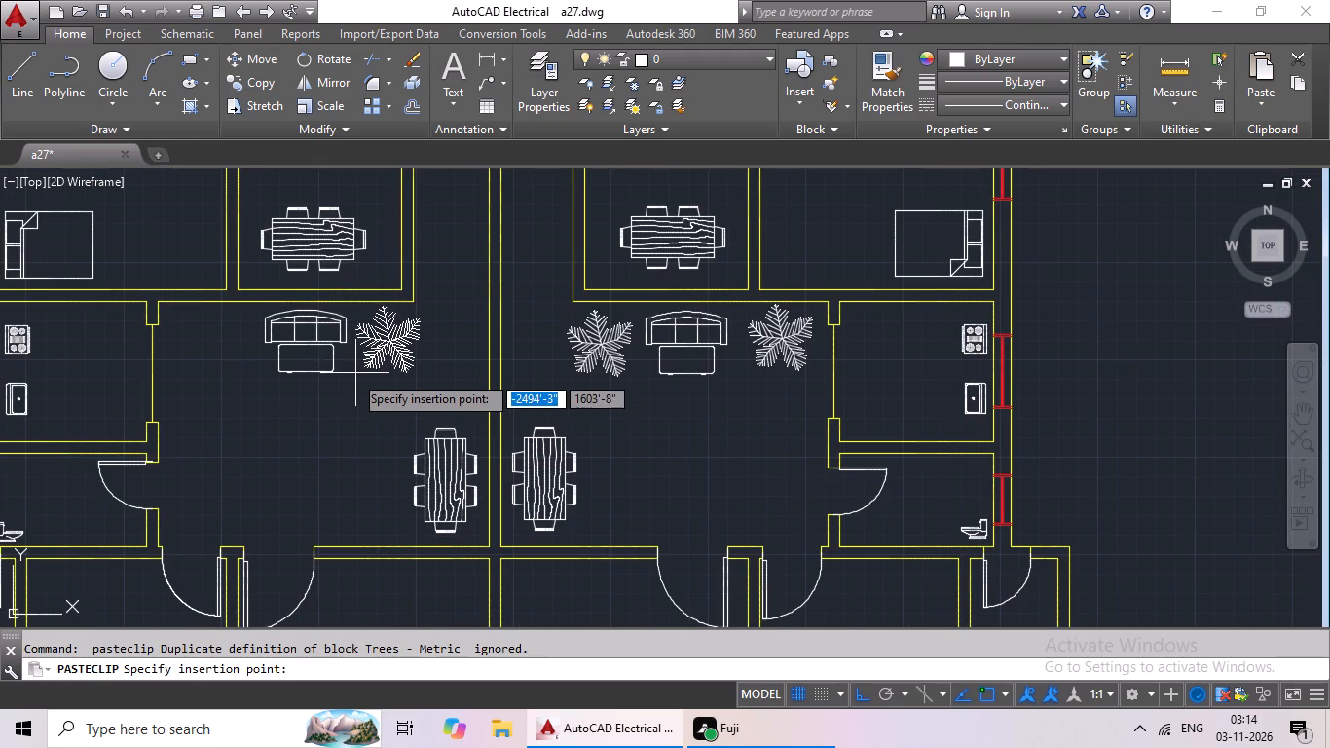
{"action": "left_click", "coordinate": [353, 374]}
{"action": "key", "text": "ctrl+v"}
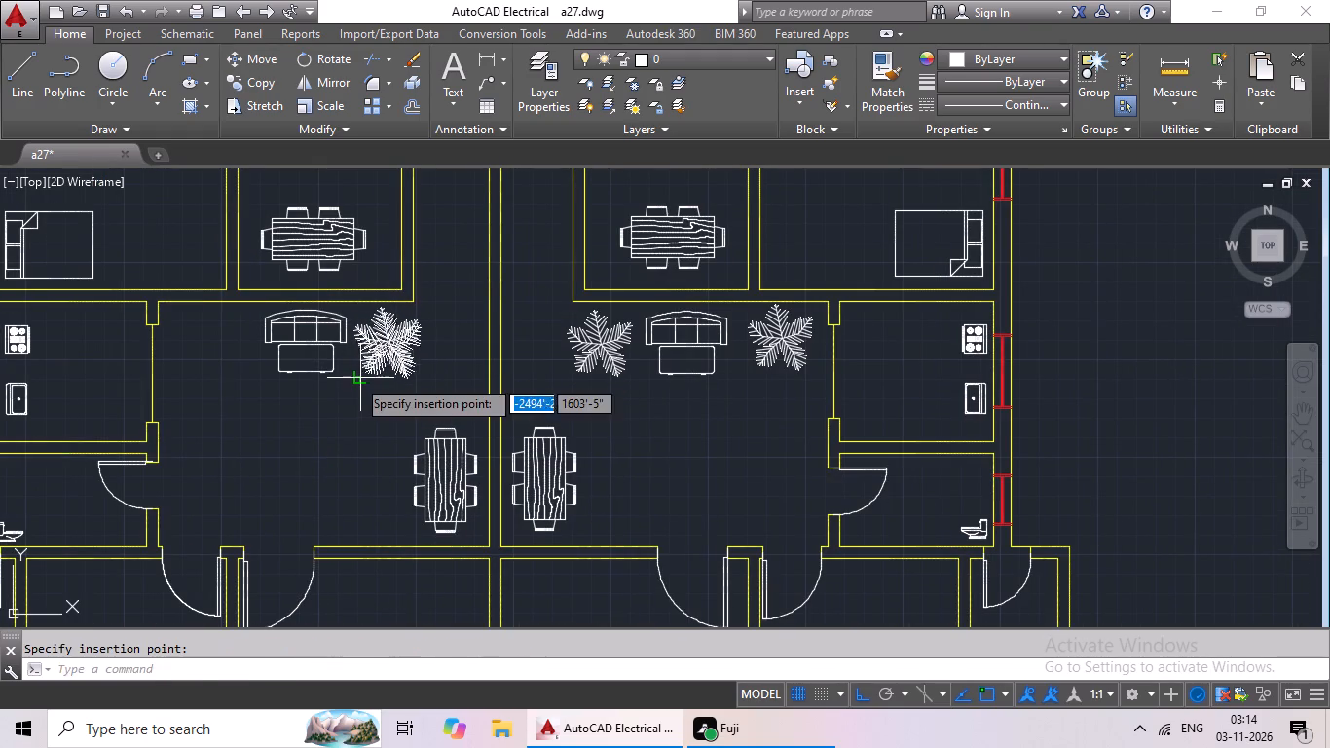
{"action": "left_click", "coordinate": [199, 372]}
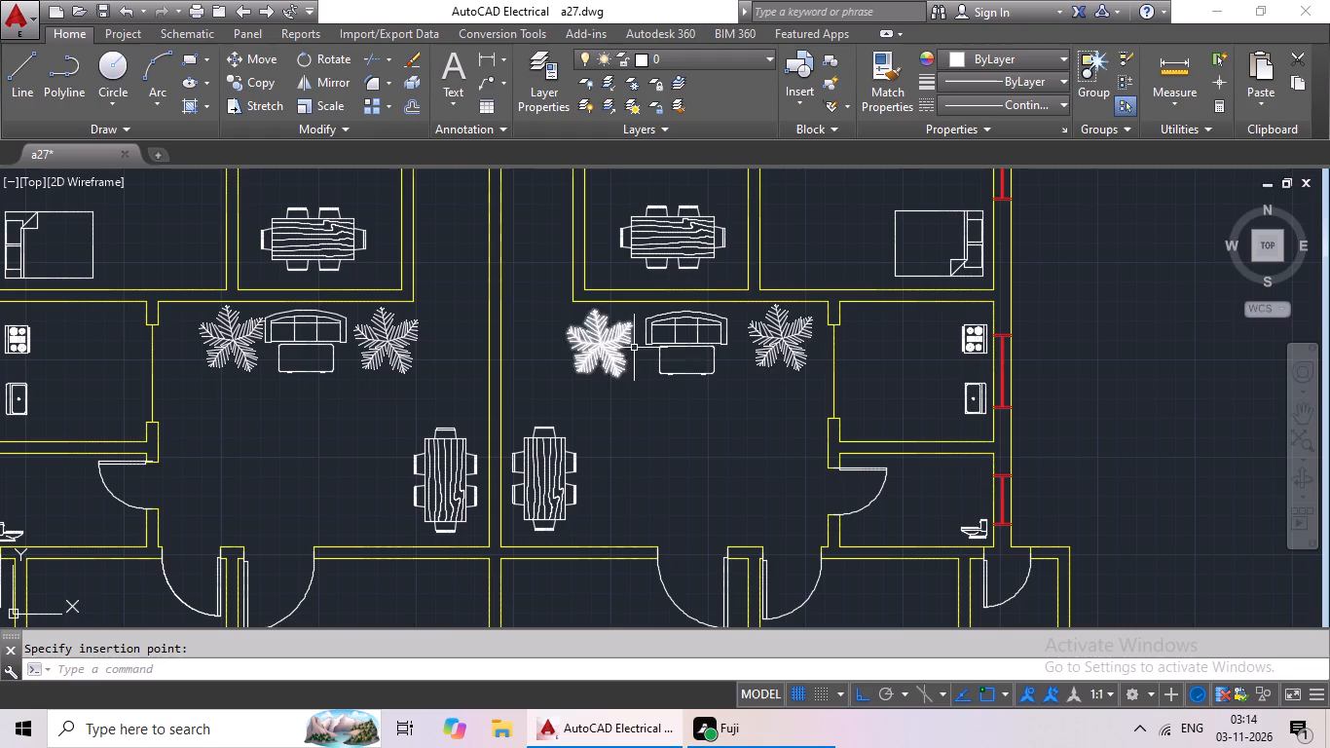
Scale the loose plant by reference, from about 2'-6" down to roughly a fifth of its size, small enough for a tabletop.
{"action": "middle_click_drag", "start_coordinate": [1198, 280], "coordinate": [631, 323]}
{"action": "scroll", "coordinate": [733, 311], "scroll_direction": "down", "scroll_amount": 1}
{"action": "middle_click_drag", "start_coordinate": [746, 301], "coordinate": [398, 306]}
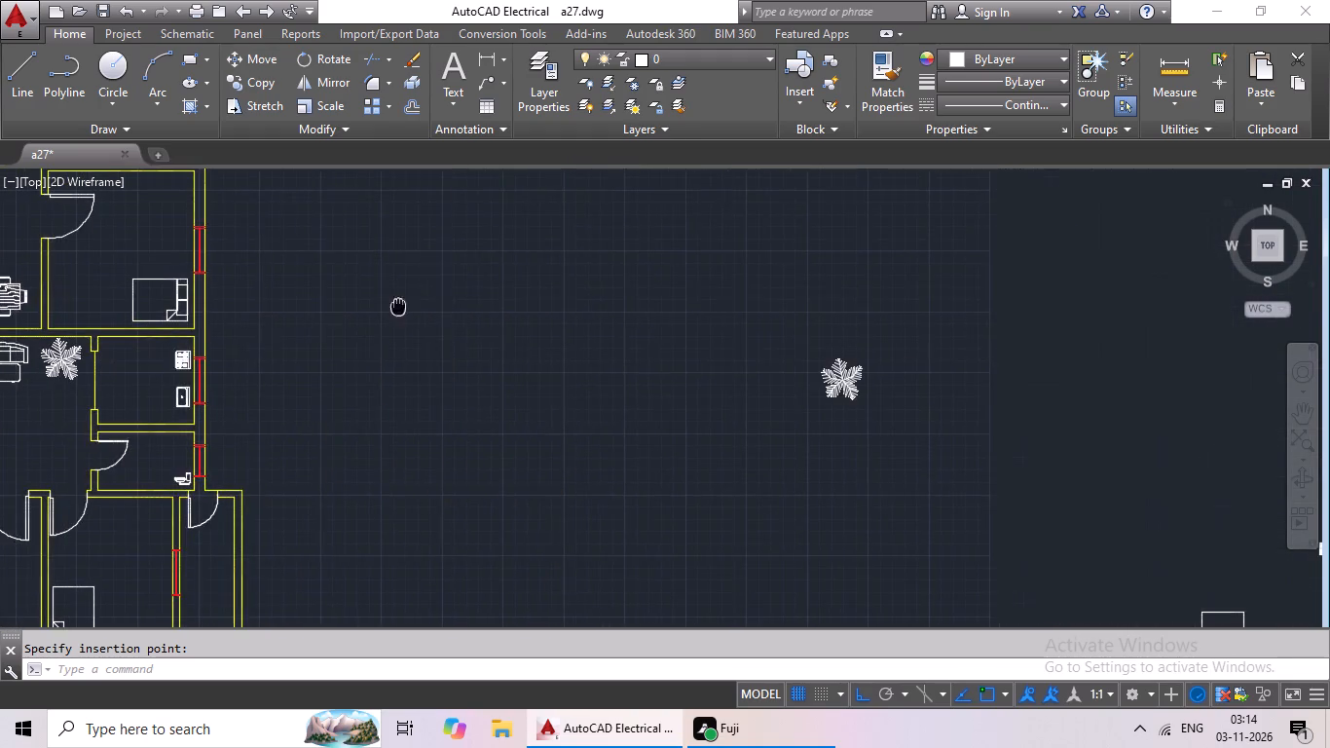
{"action": "scroll", "coordinate": [863, 333], "scroll_direction": "up", "scroll_amount": 2}
{"action": "scroll", "coordinate": [855, 384], "scroll_direction": "down", "scroll_amount": 1}
{"action": "middle_click_drag", "start_coordinate": [855, 384], "coordinate": [696, 318]}
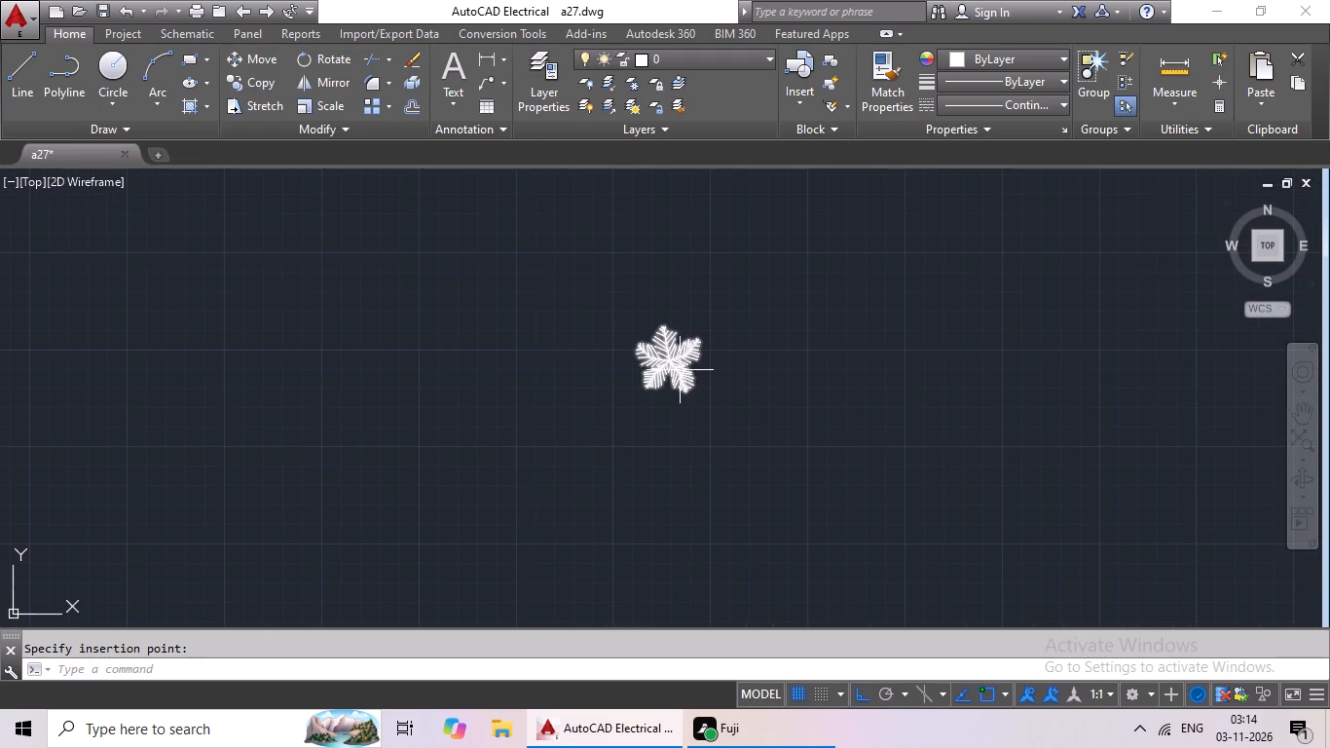
{"action": "left_click", "coordinate": [680, 370]}
{"action": "left_click_drag", "start_coordinate": [321, 103], "coordinate": [339, 117]}
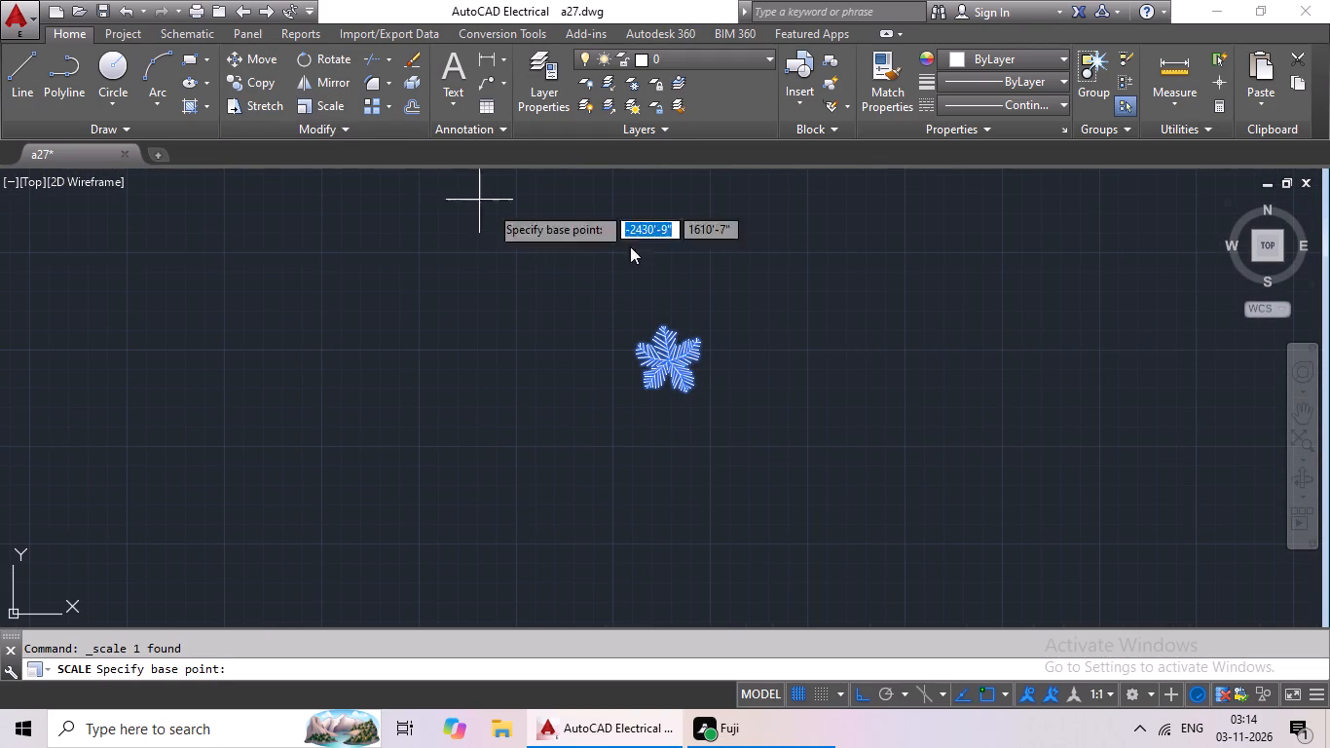
{"action": "scroll", "coordinate": [724, 313], "scroll_direction": "up", "scroll_amount": 3}
{"action": "middle_click_drag", "start_coordinate": [720, 318], "coordinate": [790, 193]}
{"action": "left_click", "coordinate": [652, 314]}
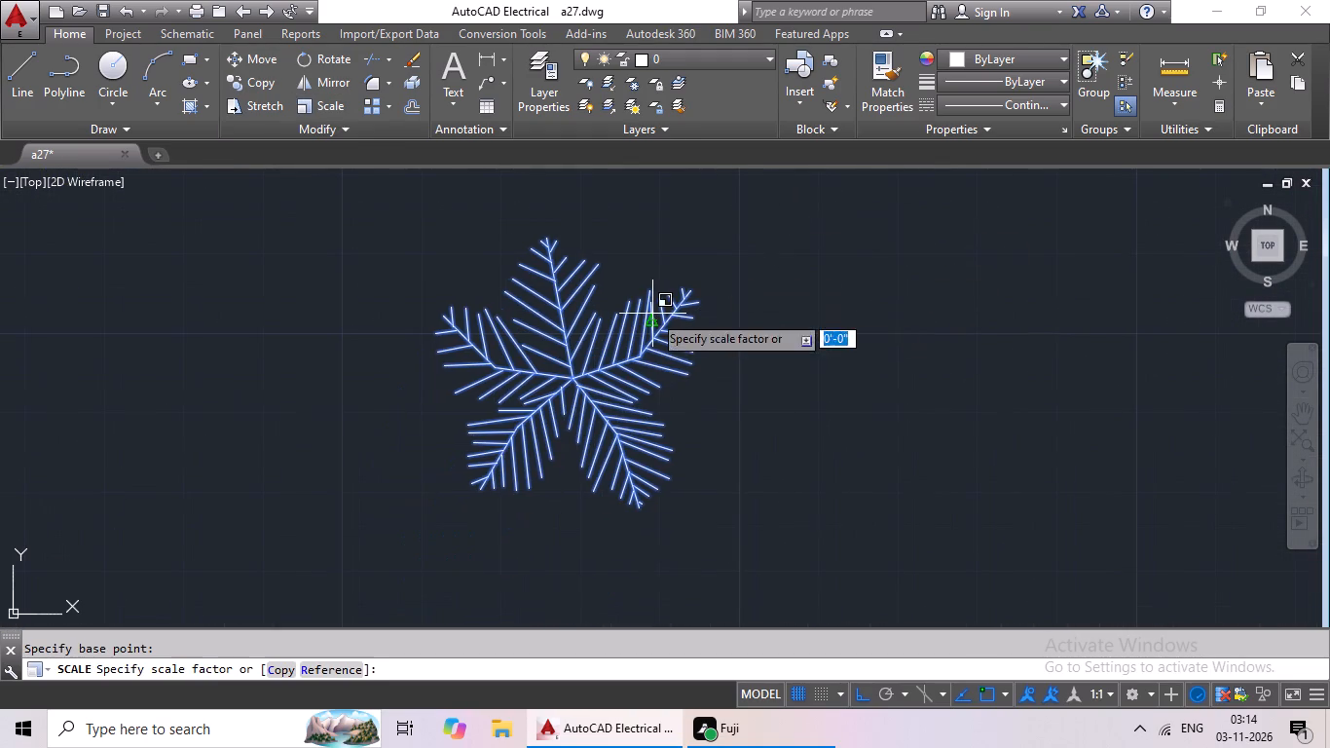
{"action": "left_click", "coordinate": [325, 675]}
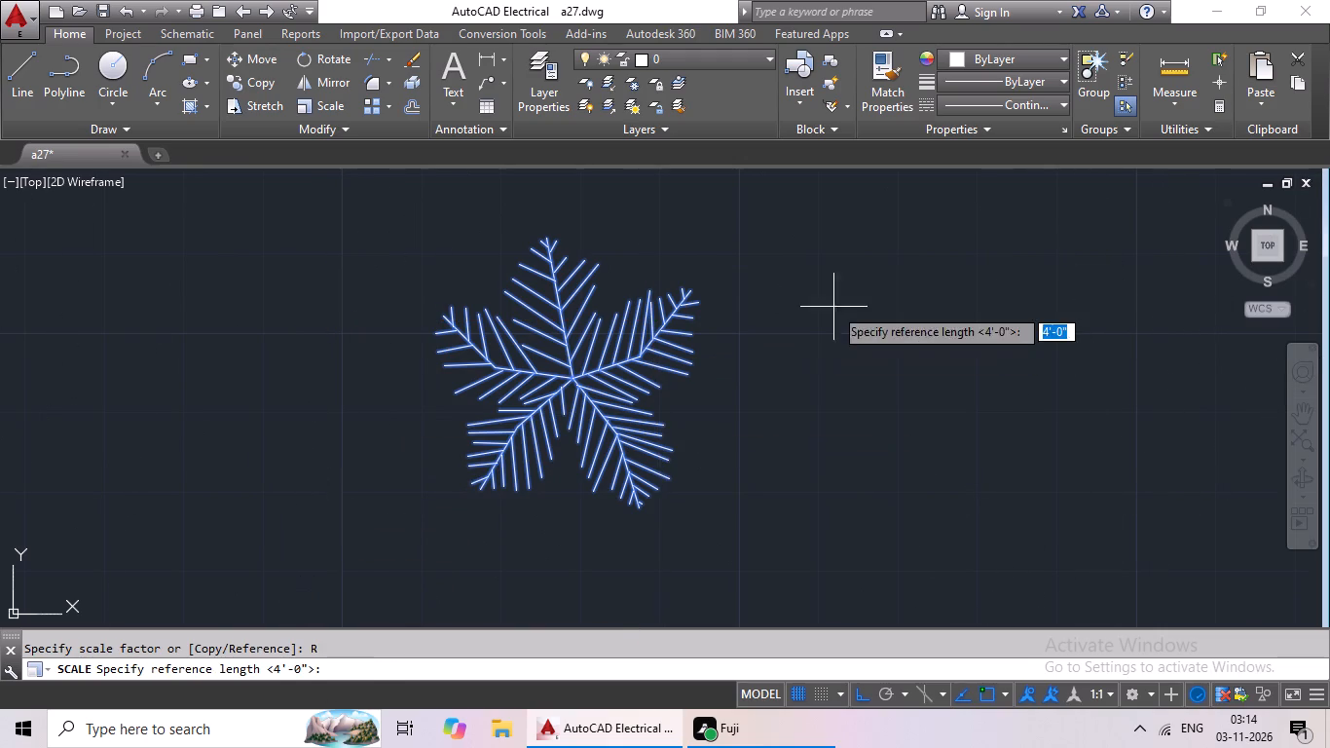
{"action": "left_click", "coordinate": [681, 298]}
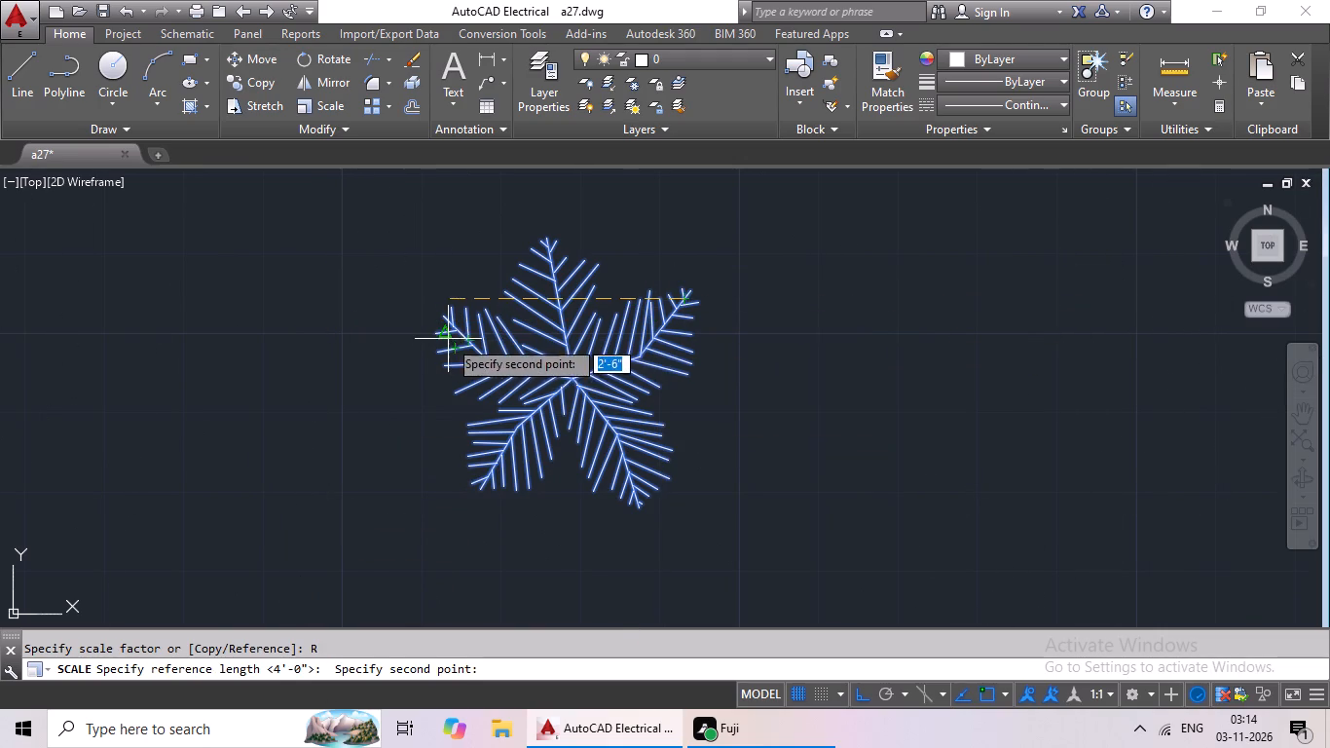
{"action": "left_click", "coordinate": [448, 339]}
{"action": "left_click", "coordinate": [600, 339]}
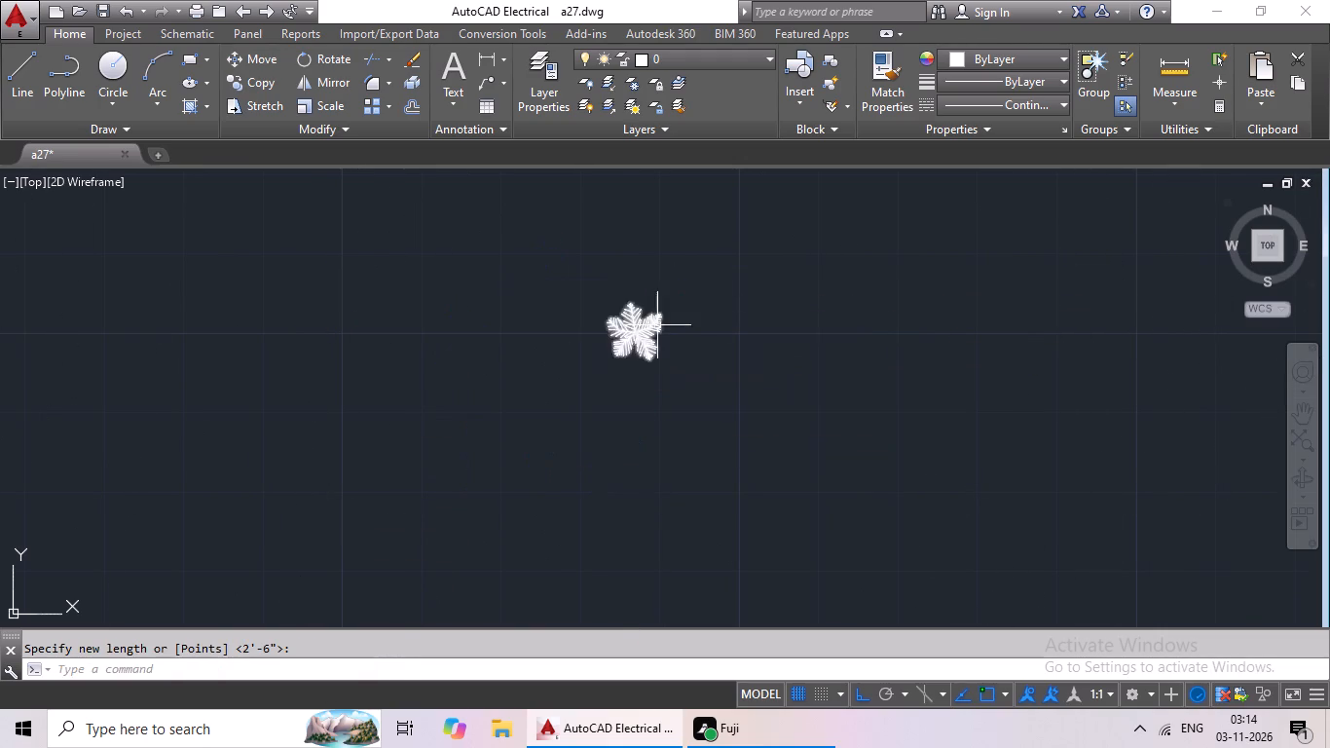
Copy the tabletop-size plant and paste it on the coffee table in the yellow plan's east living area.
{"action": "left_click_drag", "start_coordinate": [736, 276], "coordinate": [839, 364]}
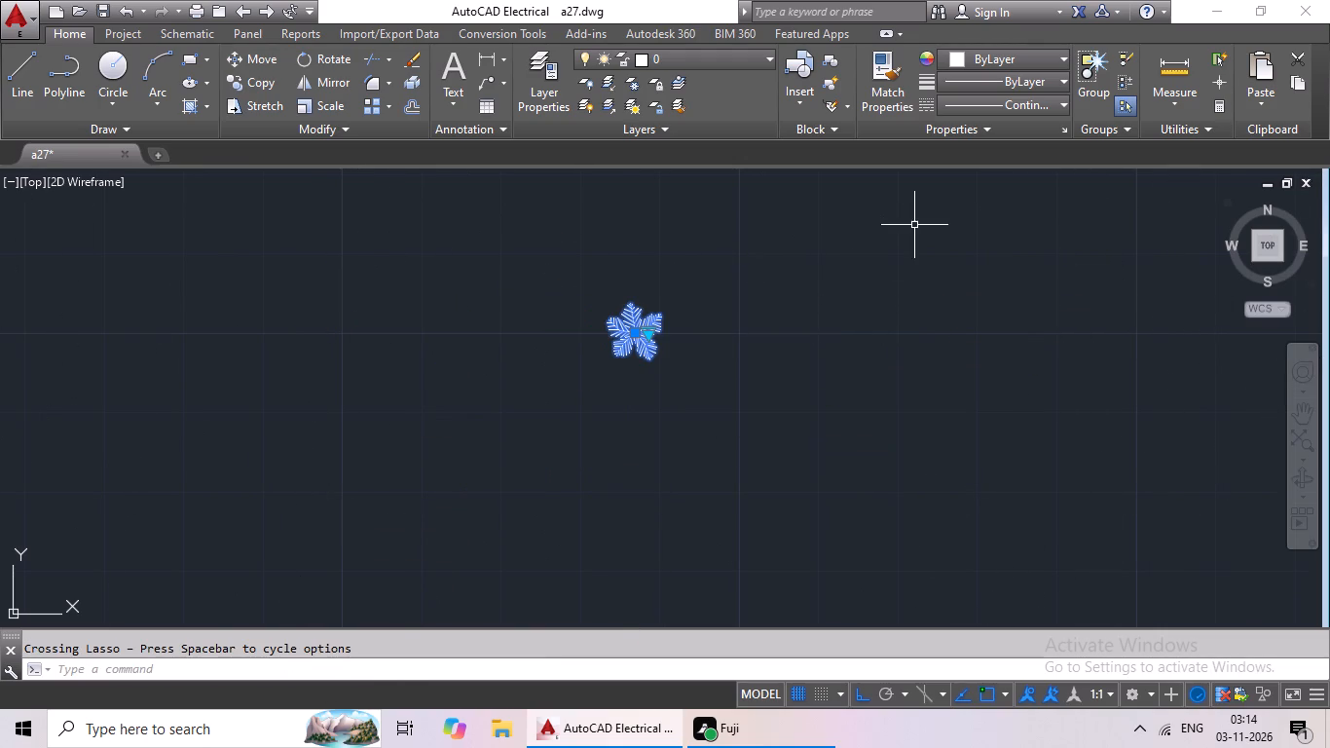
{"action": "key", "text": "ctrl+c"}
{"action": "key", "text": "ctrl+v"}
{"action": "scroll", "coordinate": [592, 358], "scroll_direction": "down", "scroll_amount": 1}
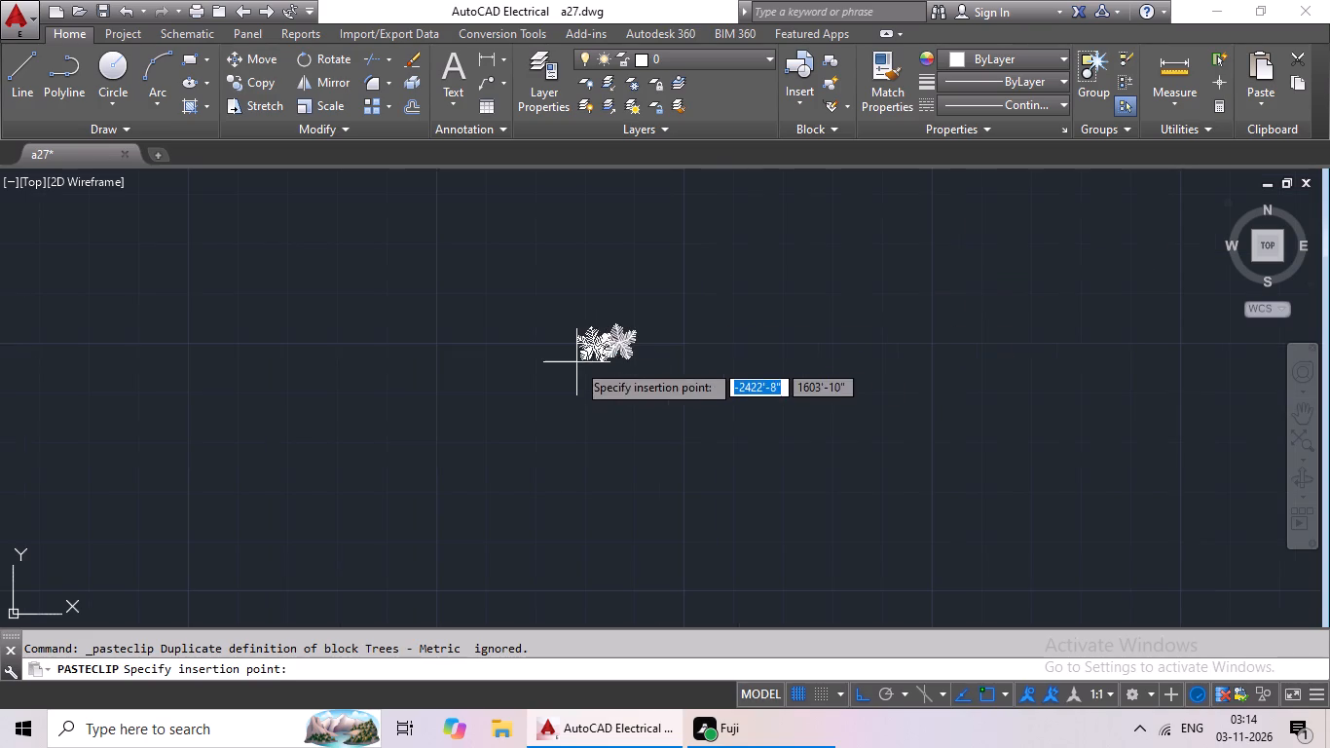
{"action": "middle_click_drag", "start_coordinate": [369, 465], "coordinate": [806, 385]}
{"action": "scroll", "coordinate": [553, 444], "scroll_direction": "down", "scroll_amount": 2}
{"action": "middle_click_drag", "start_coordinate": [557, 444], "coordinate": [789, 397]}
{"action": "middle_click_drag", "start_coordinate": [525, 457], "coordinate": [556, 457]}
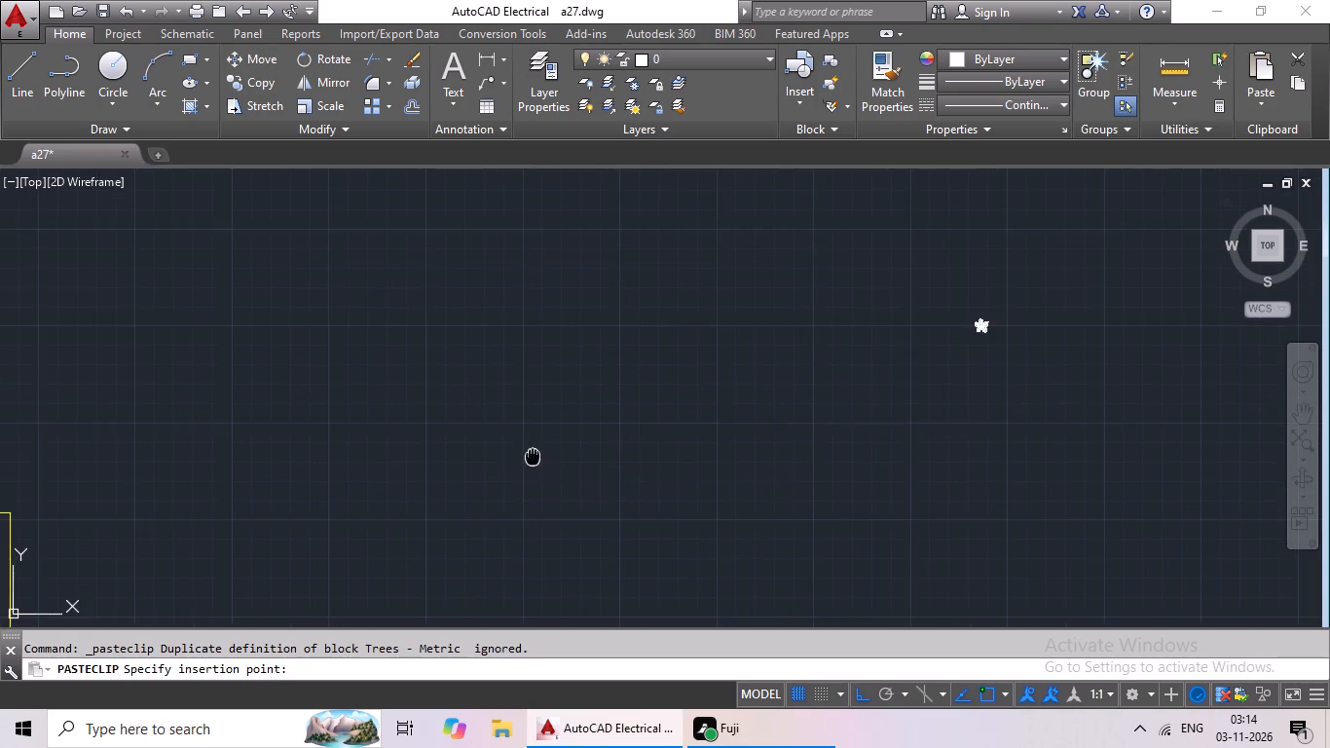
{"action": "middle_click_drag", "start_coordinate": [556, 457], "coordinate": [861, 414]}
{"action": "middle_click_drag", "start_coordinate": [295, 512], "coordinate": [910, 450]}
{"action": "middle_click_drag", "start_coordinate": [600, 336], "coordinate": [635, 461]}
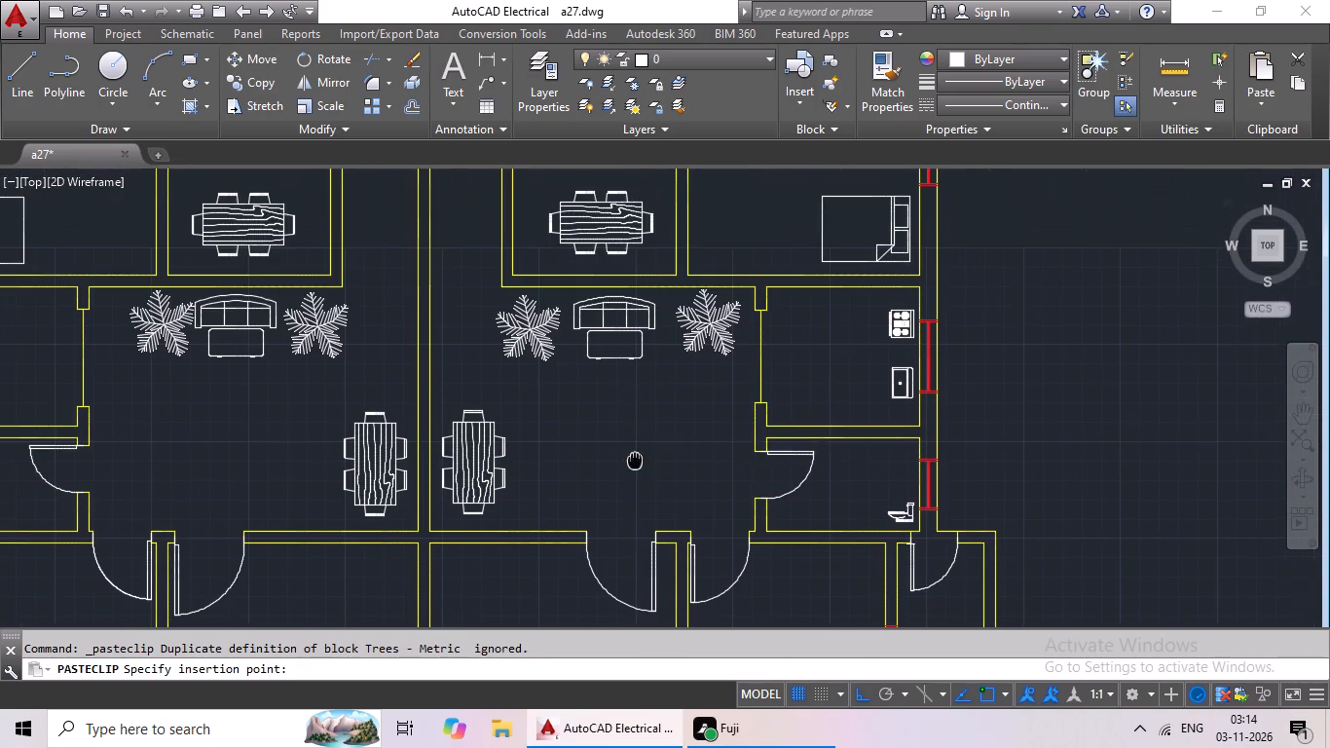
{"action": "middle_click_drag", "start_coordinate": [635, 461], "coordinate": [638, 460]}
{"action": "scroll", "coordinate": [617, 358], "scroll_direction": "up", "scroll_amount": 4}
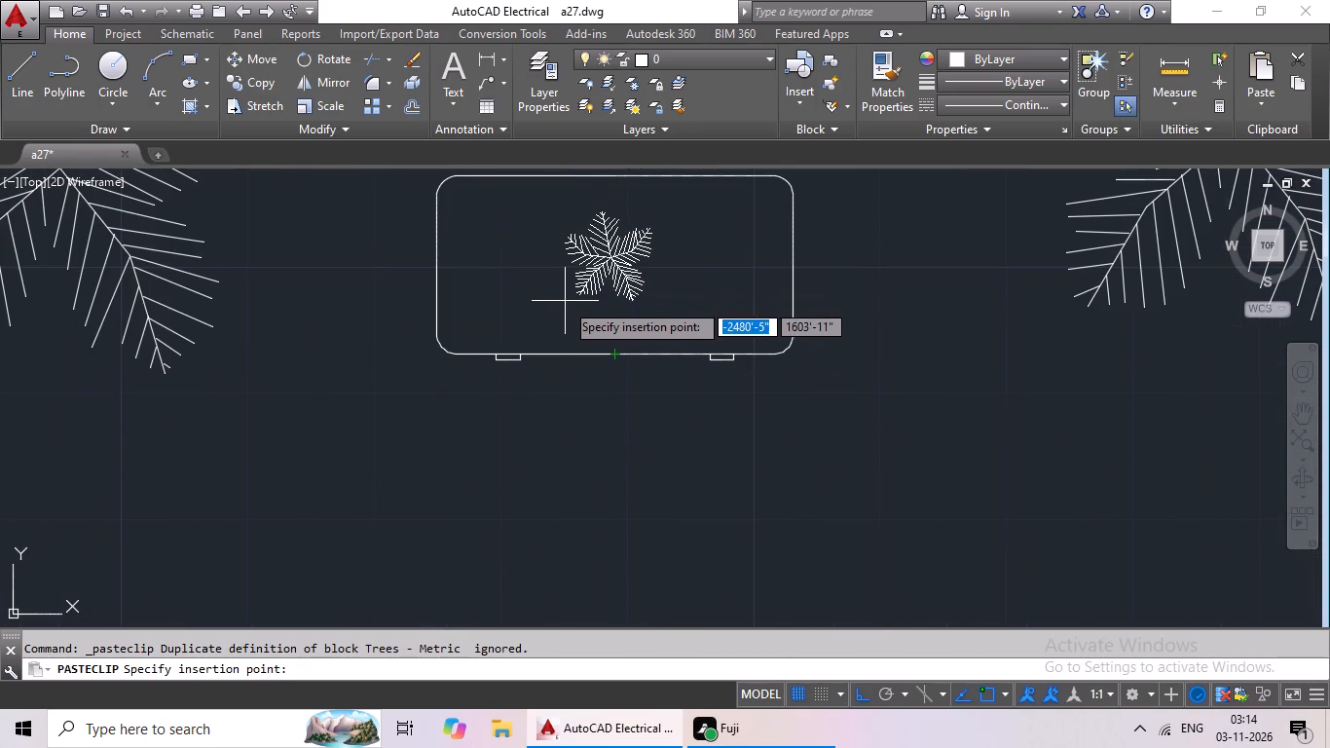
{"action": "left_click", "coordinate": [566, 304]}
Paste the same small plant on the coffee table in the yellow plan's west living area.
{"action": "scroll", "coordinate": [567, 304], "scroll_direction": "up", "scroll_amount": 1}
{"action": "scroll", "coordinate": [779, 253], "scroll_direction": "down", "scroll_amount": 4}
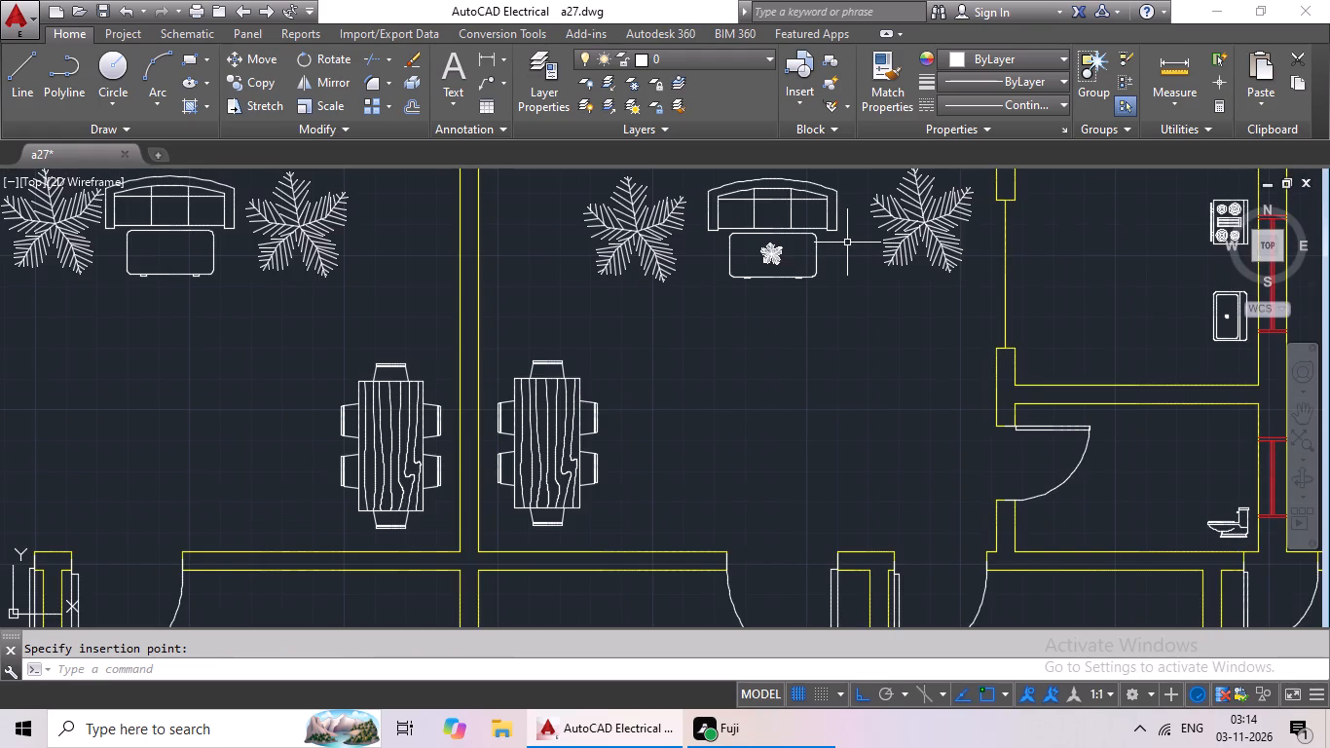
{"action": "key", "text": "ctrl+v"}
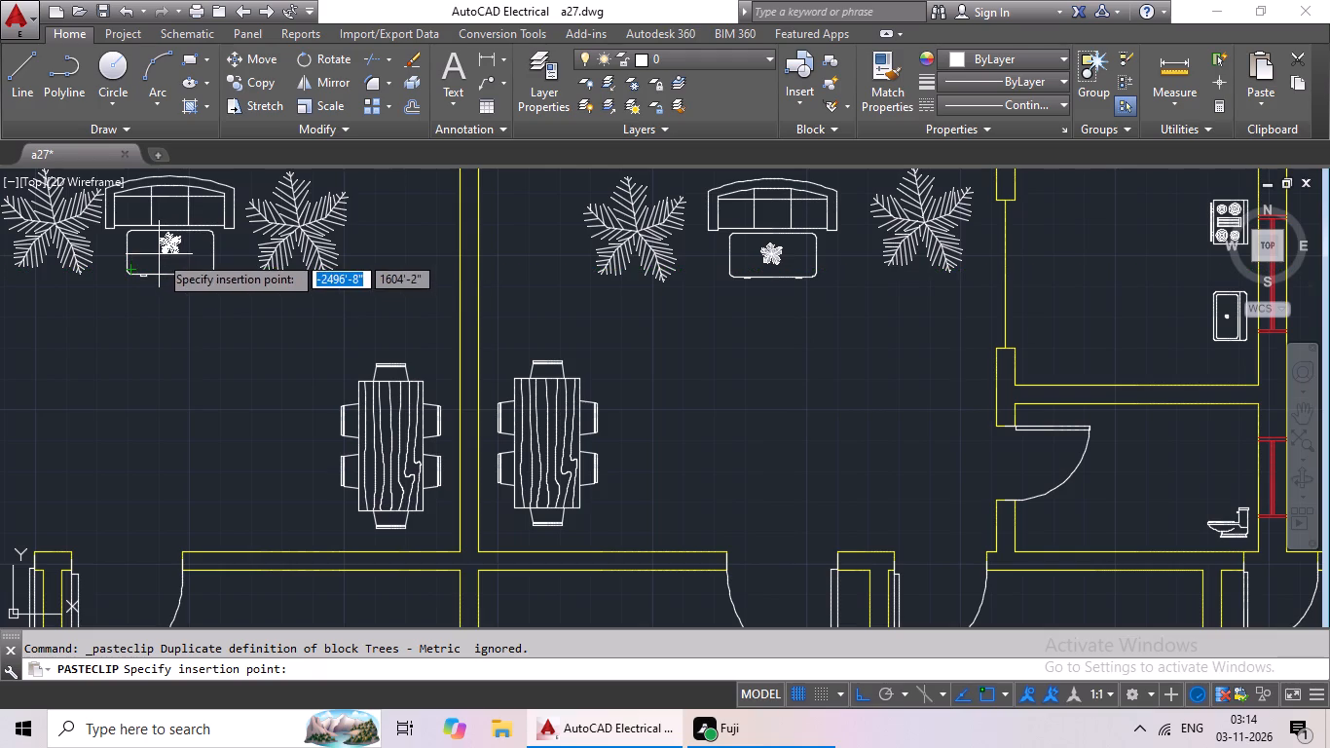
{"action": "left_click", "coordinate": [161, 259]}
Erase all the loose source furniture, fixture and plant blocks lying outside, east of the yellow plan.
{"action": "scroll", "coordinate": [459, 229], "scroll_direction": "down", "scroll_amount": 2}
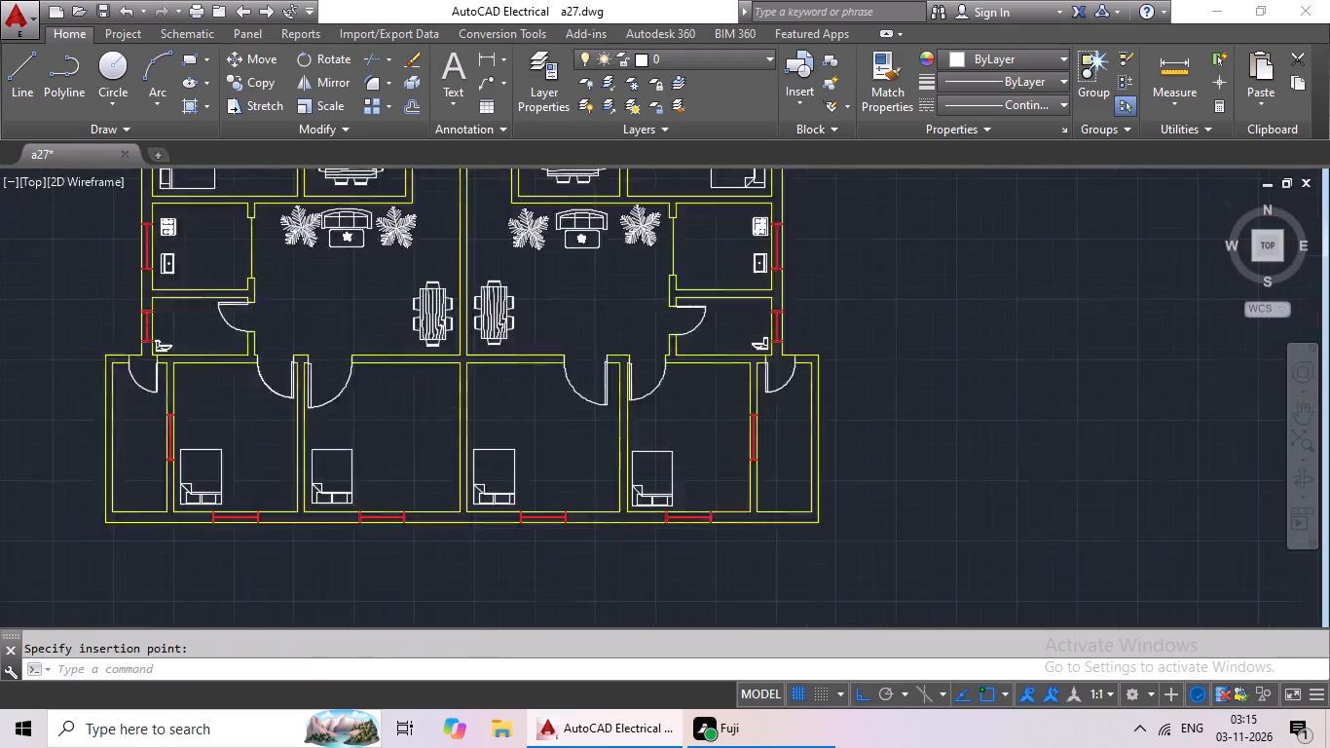
{"action": "scroll", "coordinate": [459, 229], "scroll_direction": "down", "scroll_amount": 2}
{"action": "middle_click_drag", "start_coordinate": [736, 232], "coordinate": [671, 266]}
{"action": "middle_click_drag", "start_coordinate": [787, 231], "coordinate": [635, 246]}
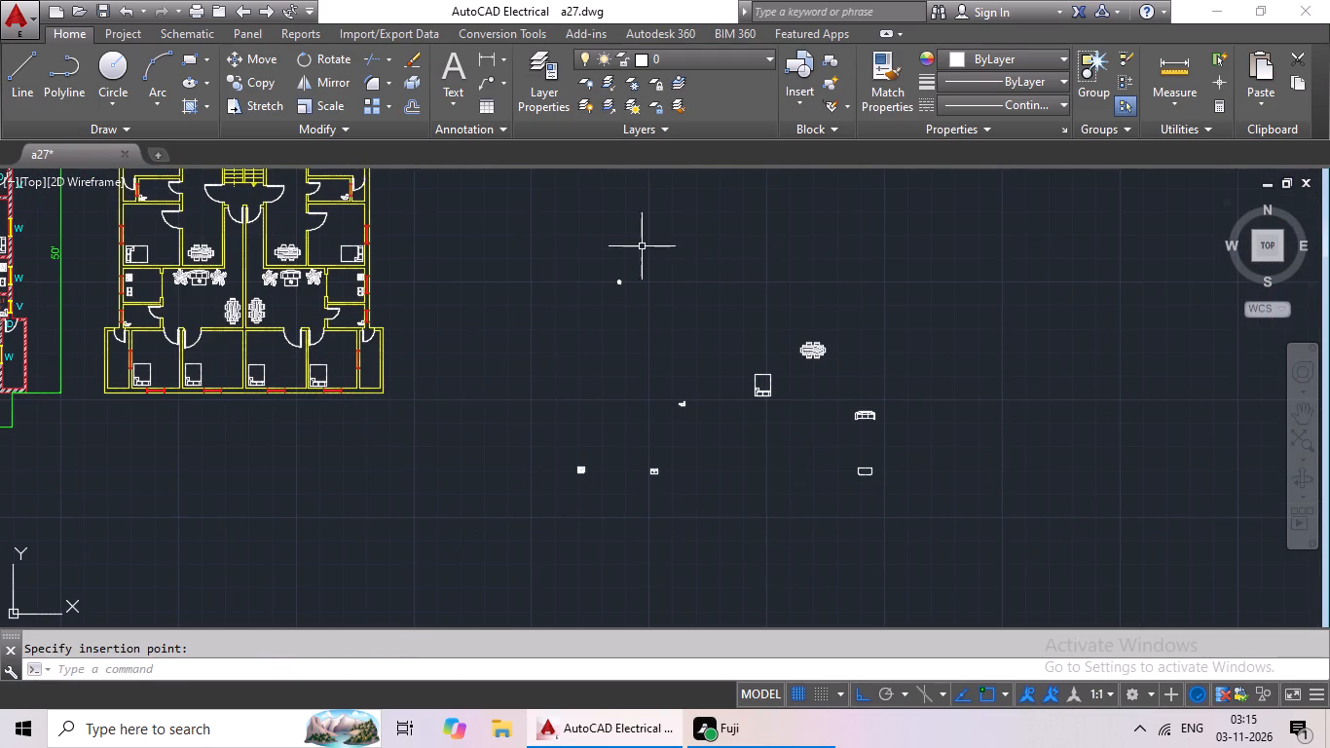
{"action": "left_click_drag", "start_coordinate": [784, 226], "coordinate": [481, 441]}
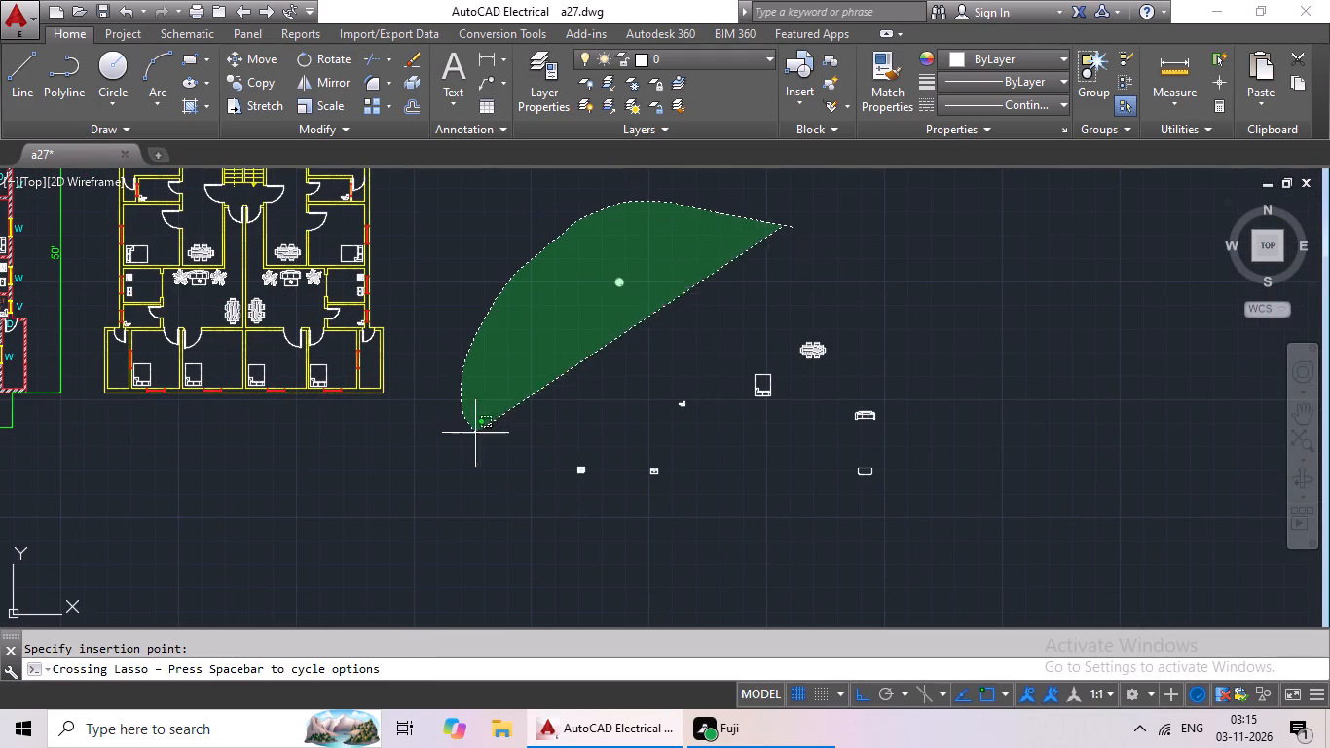
{"action": "left_click_drag", "start_coordinate": [481, 441], "coordinate": [933, 385]}
{"action": "middle_click_drag", "start_coordinate": [944, 335], "coordinate": [836, 597]}
{"action": "left_click_drag", "start_coordinate": [759, 321], "coordinate": [606, 270]}
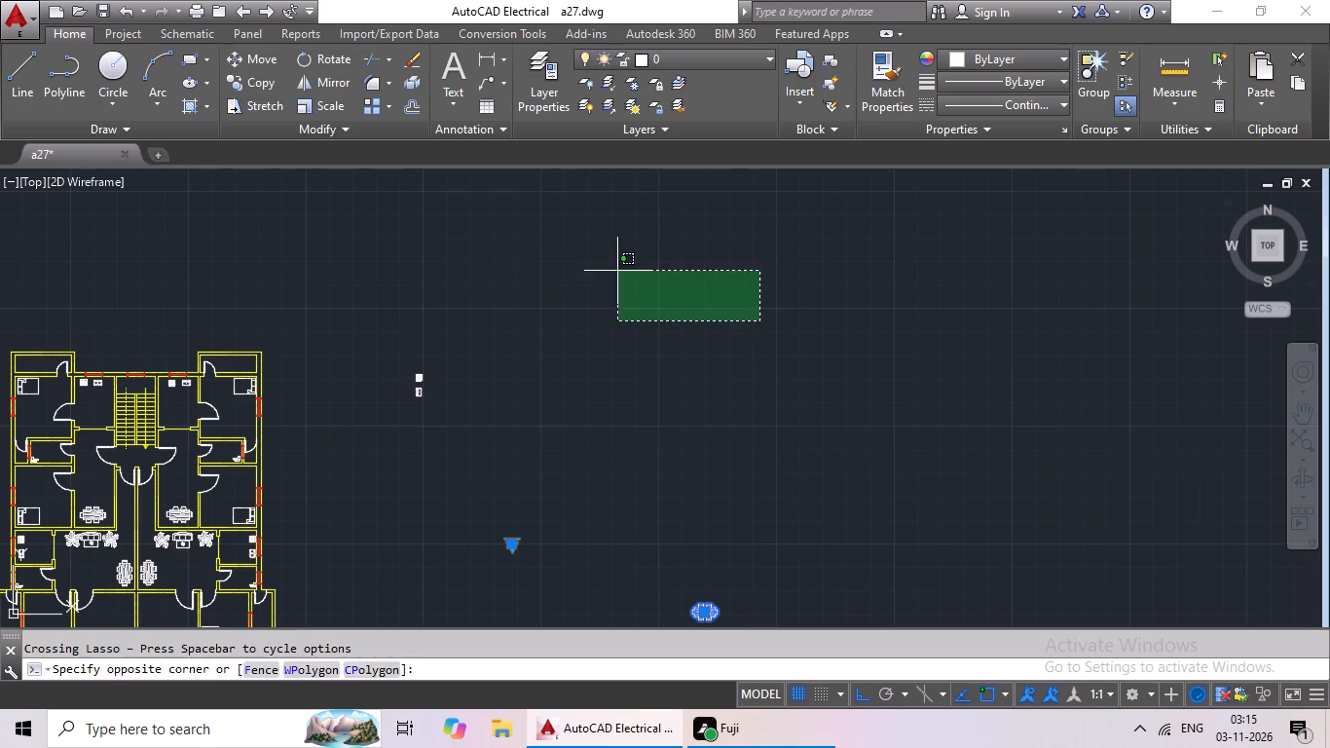
{"action": "left_click_drag", "start_coordinate": [606, 270], "coordinate": [462, 430]}
{"action": "scroll", "coordinate": [769, 359], "scroll_direction": "down", "scroll_amount": 2}
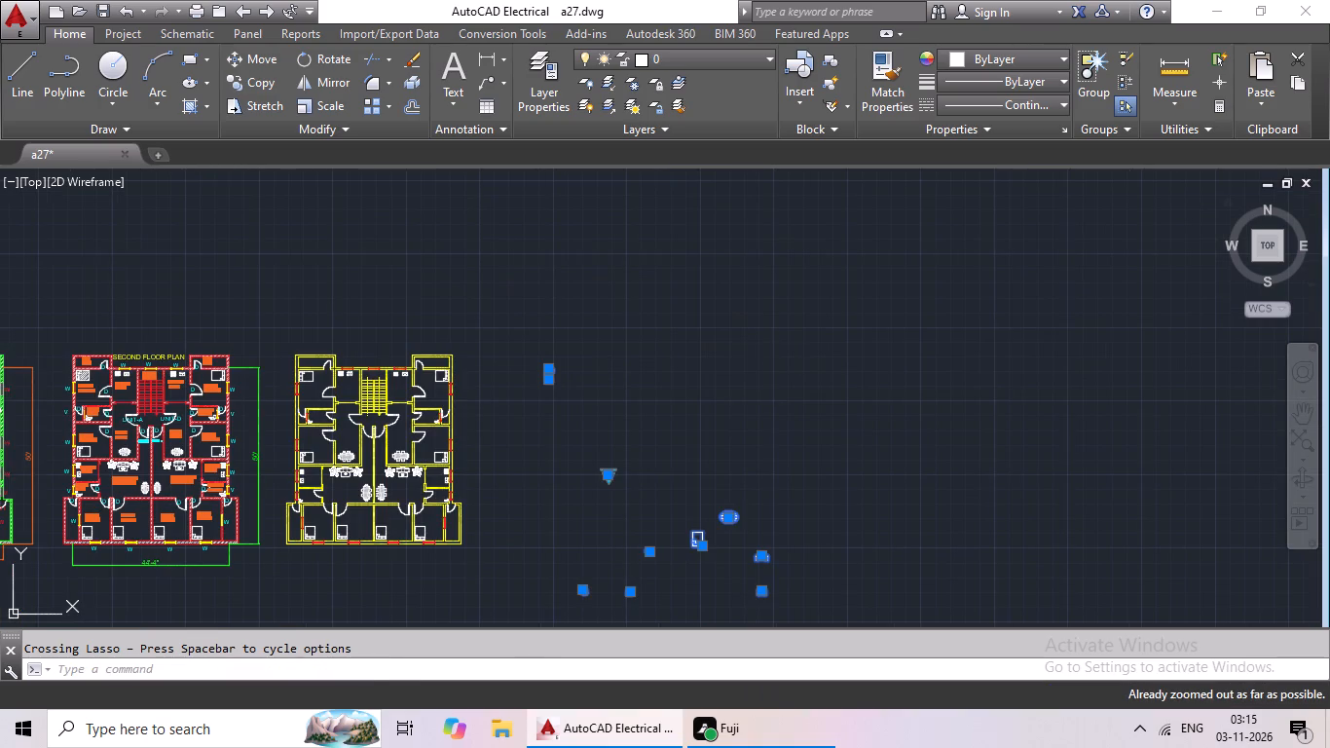
{"action": "key", "text": "Delete"}
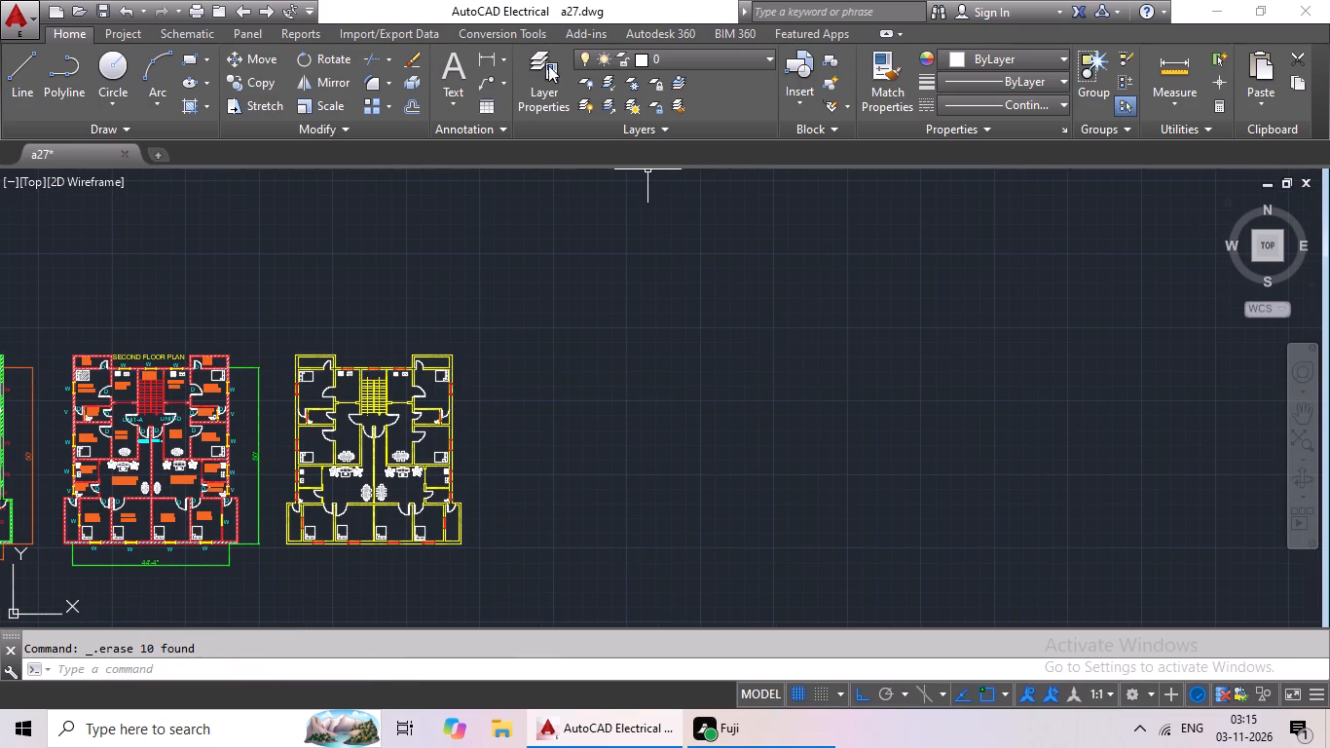
Open the choice of text types for adding text to the drawing.
{"action": "left_click", "coordinate": [449, 88]}
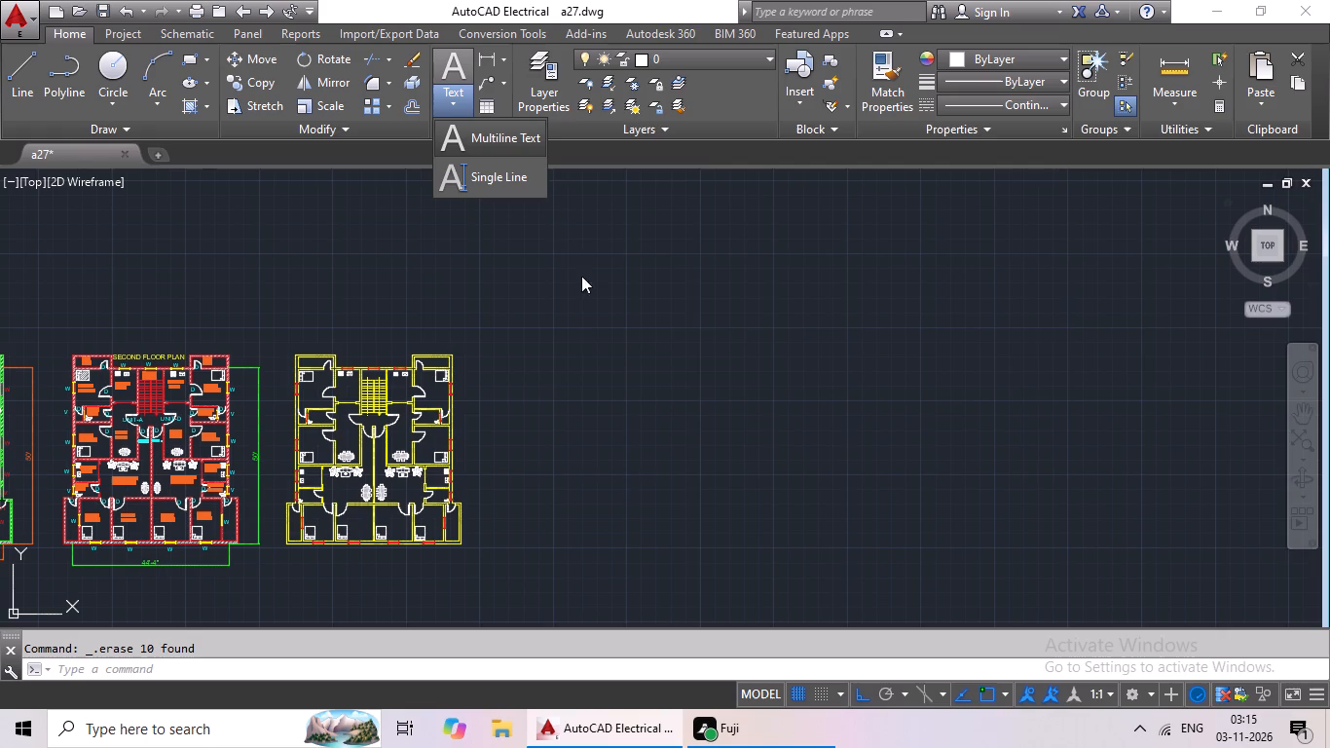
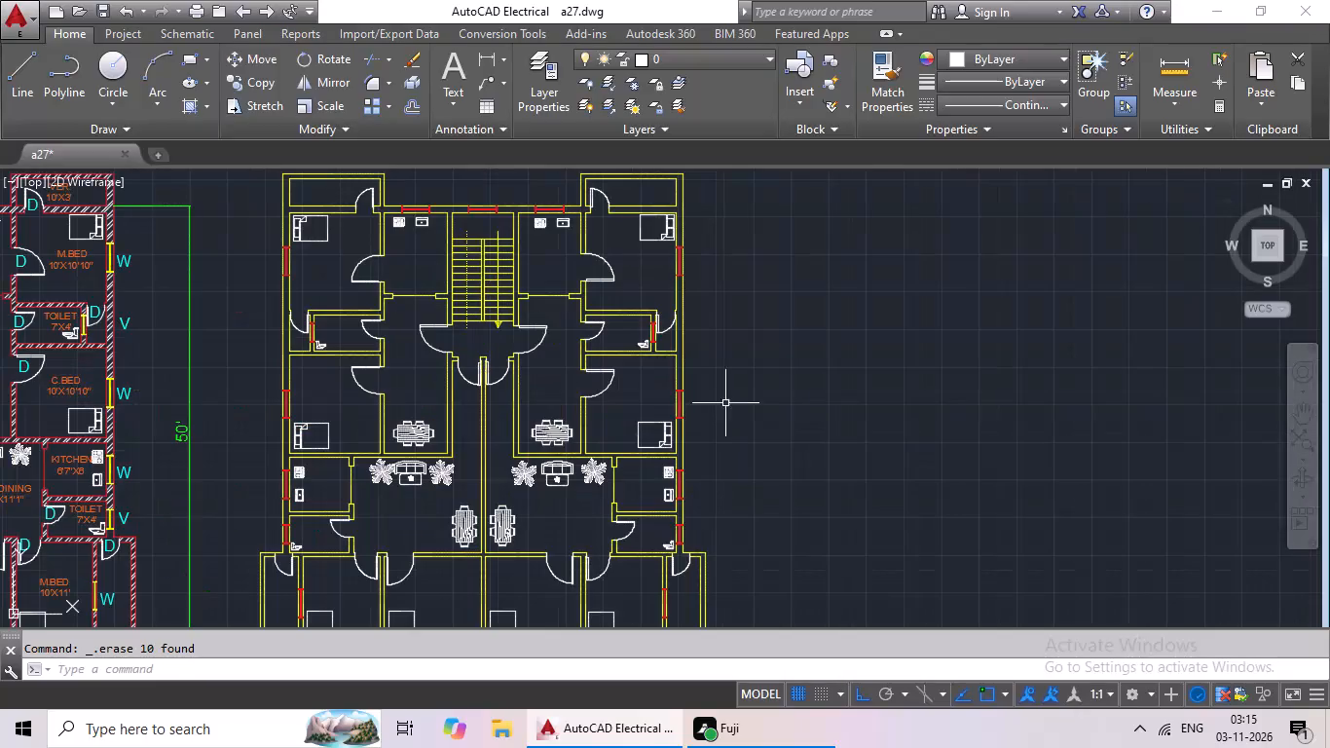
Start a multiline text box in the empty area east of the yellow plan, with 9" text height and green colour.
{"action": "middle_click_drag", "start_coordinate": [855, 375], "coordinate": [787, 400]}
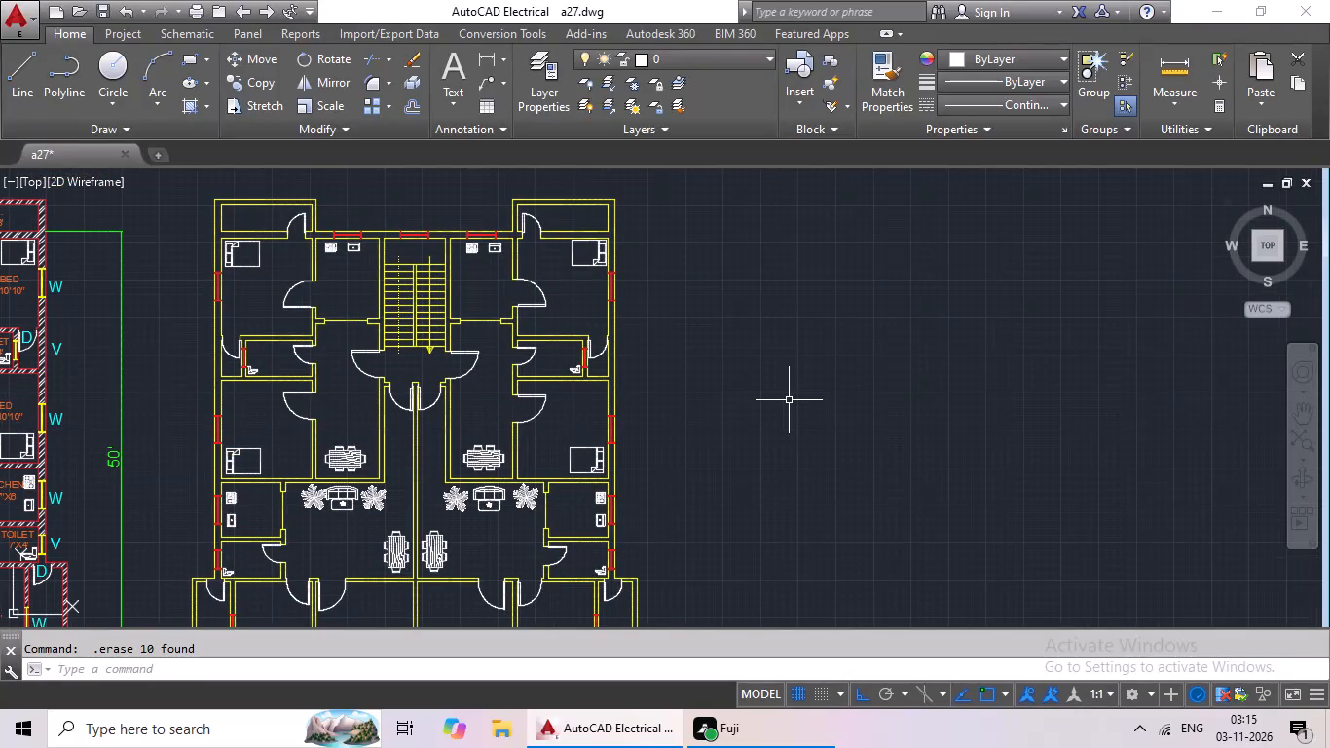
{"action": "key", "text": "Escape"}
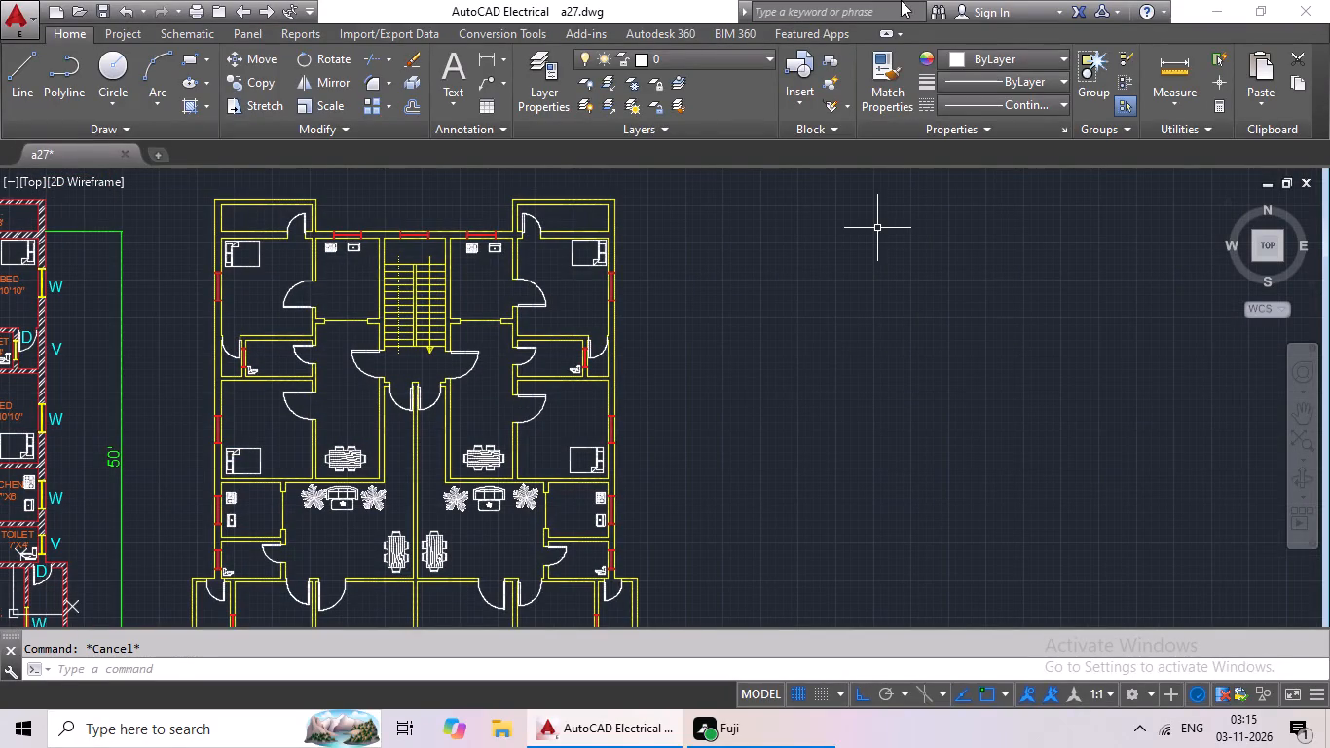
{"action": "left_click", "coordinate": [449, 88]}
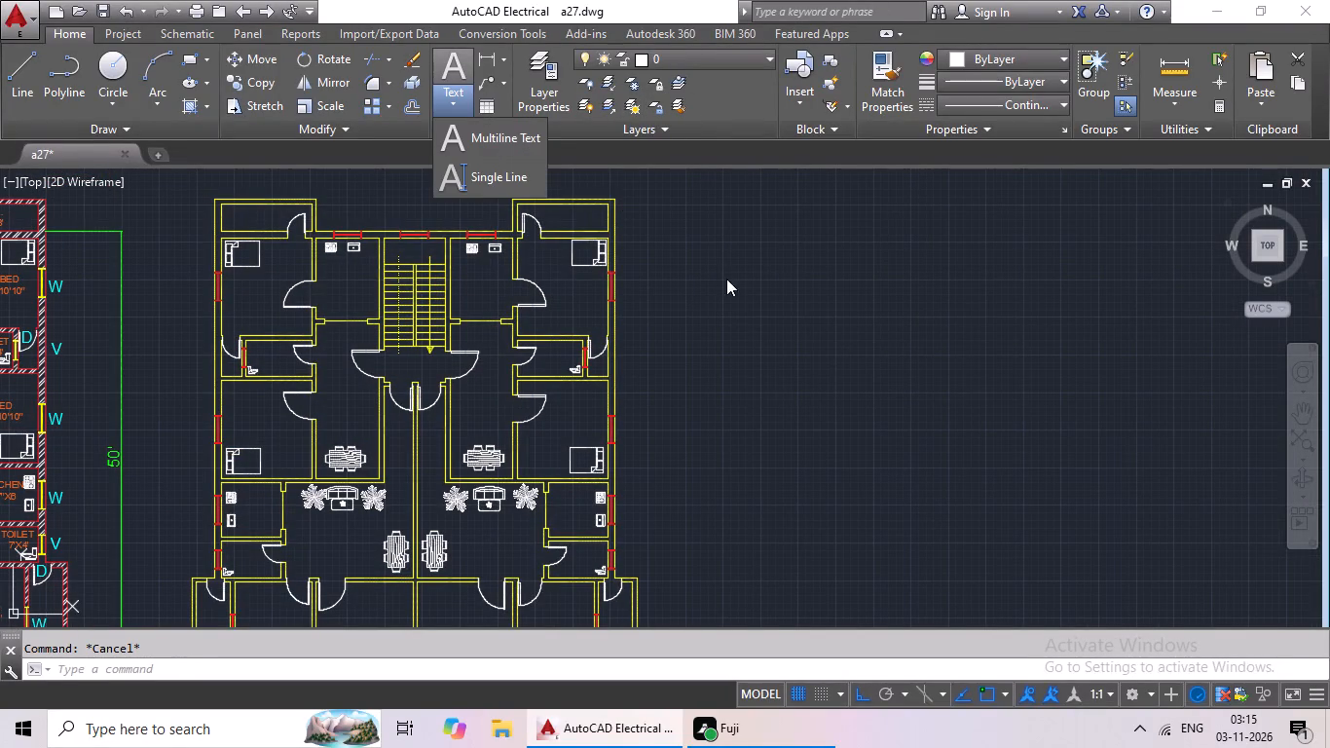
{"action": "left_click", "coordinate": [502, 145]}
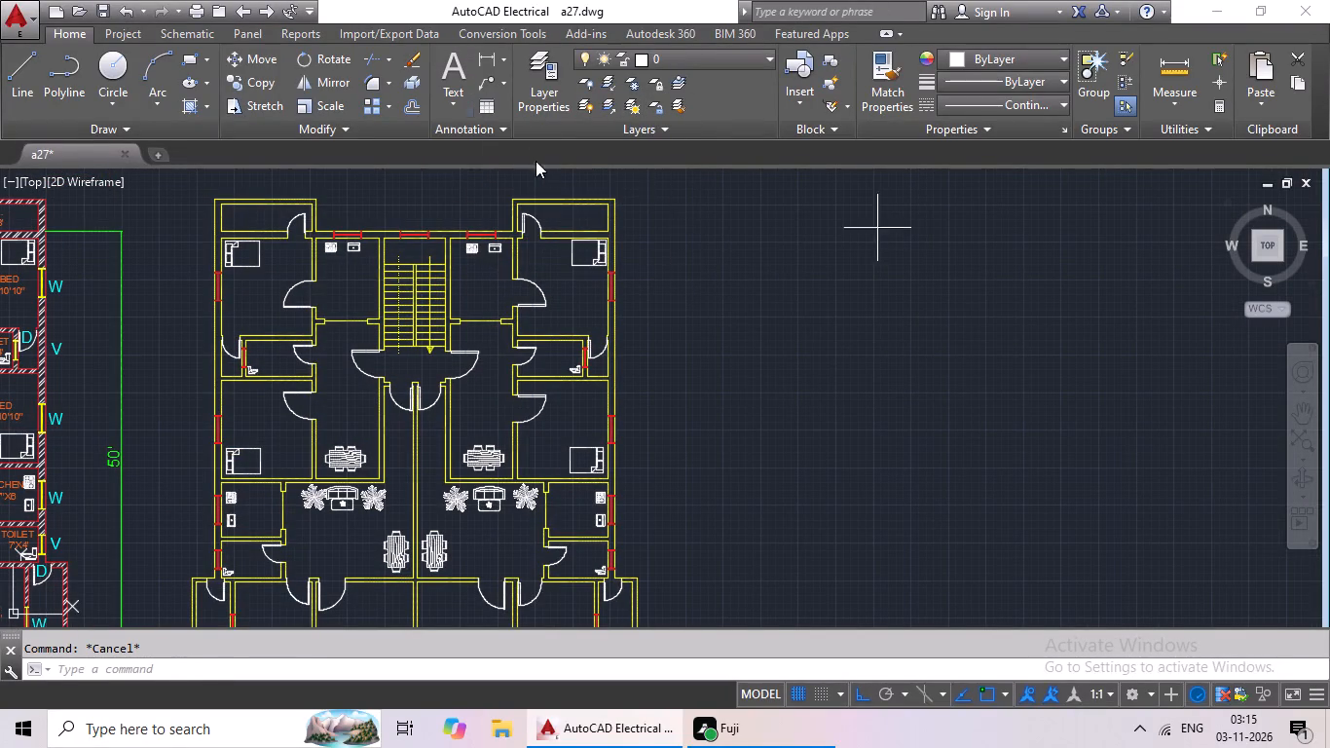
{"action": "left_click", "coordinate": [750, 266]}
{"action": "middle_click_drag", "start_coordinate": [1090, 340], "coordinate": [743, 348]}
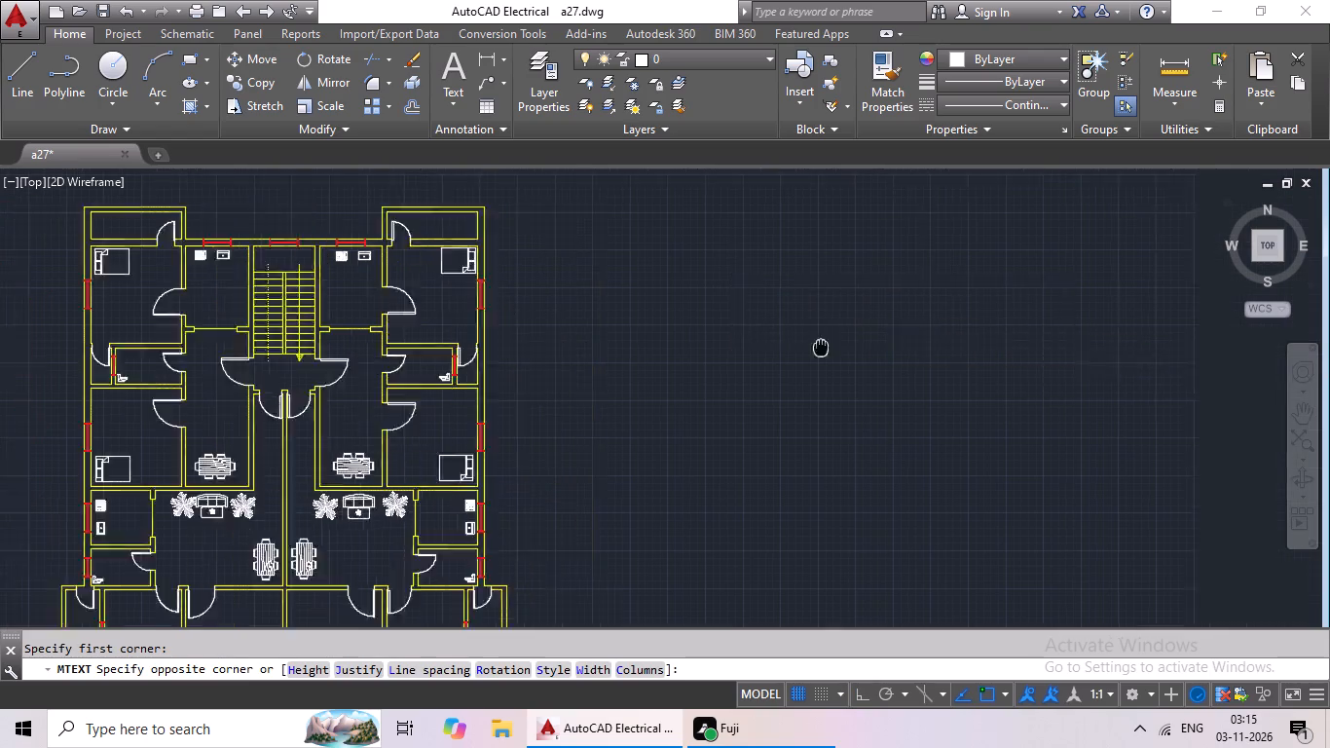
{"action": "middle_click_drag", "start_coordinate": [743, 348], "coordinate": [677, 352]}
{"action": "left_click", "coordinate": [926, 355]}
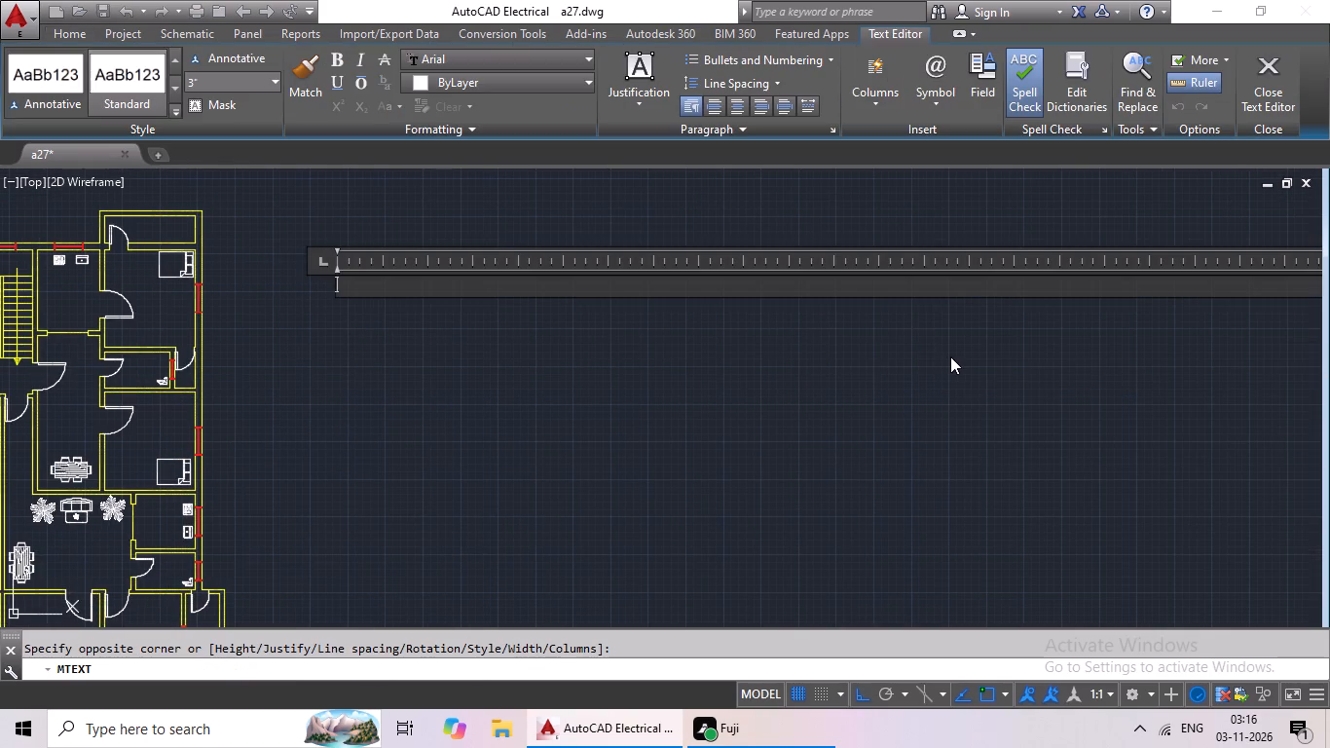
{"action": "scroll", "coordinate": [783, 429], "scroll_direction": "down", "scroll_amount": 2}
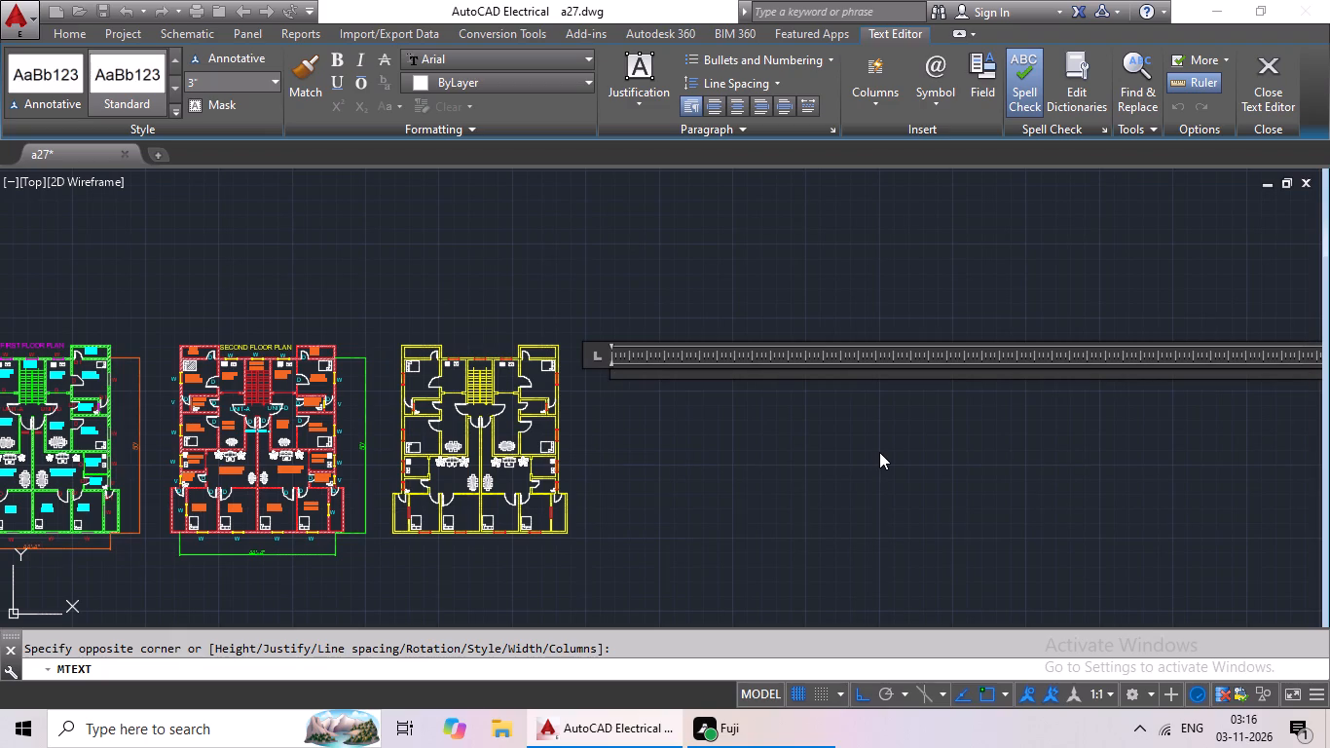
{"action": "left_click", "coordinate": [277, 72]}
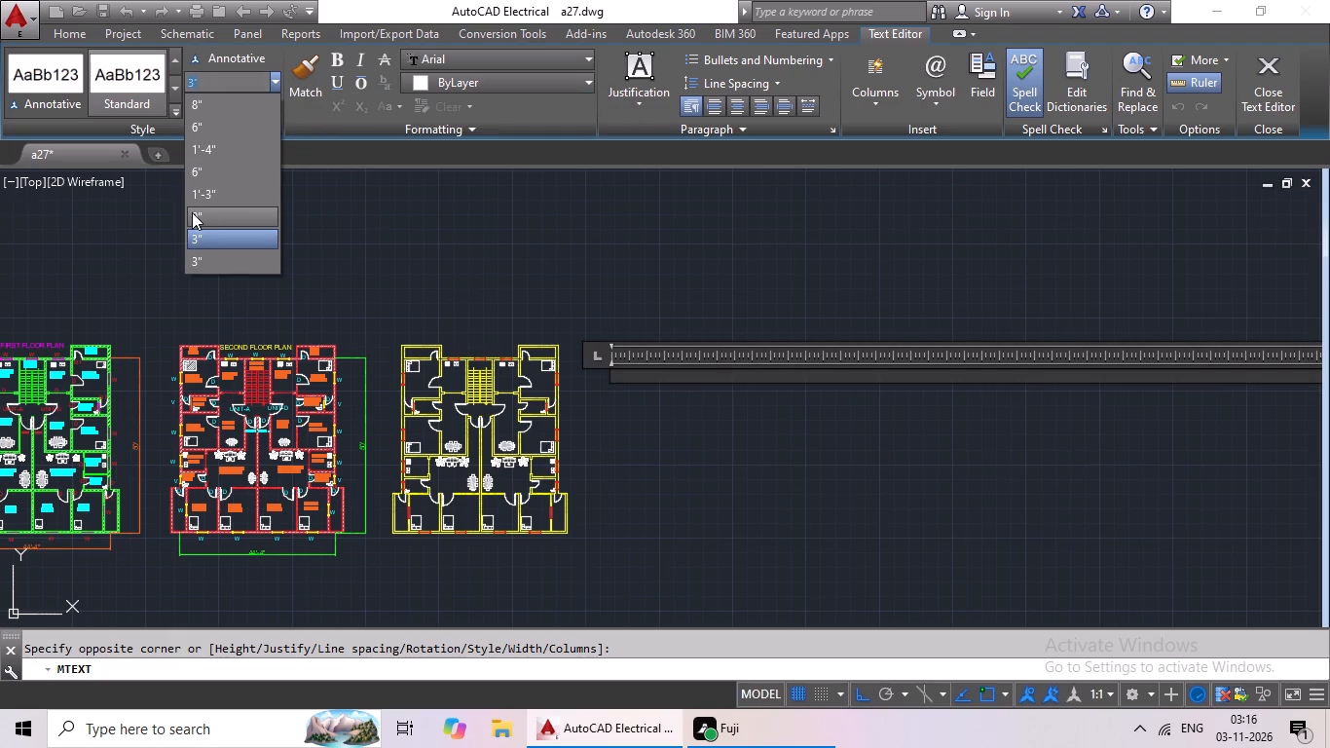
{"action": "left_click", "coordinate": [193, 210]}
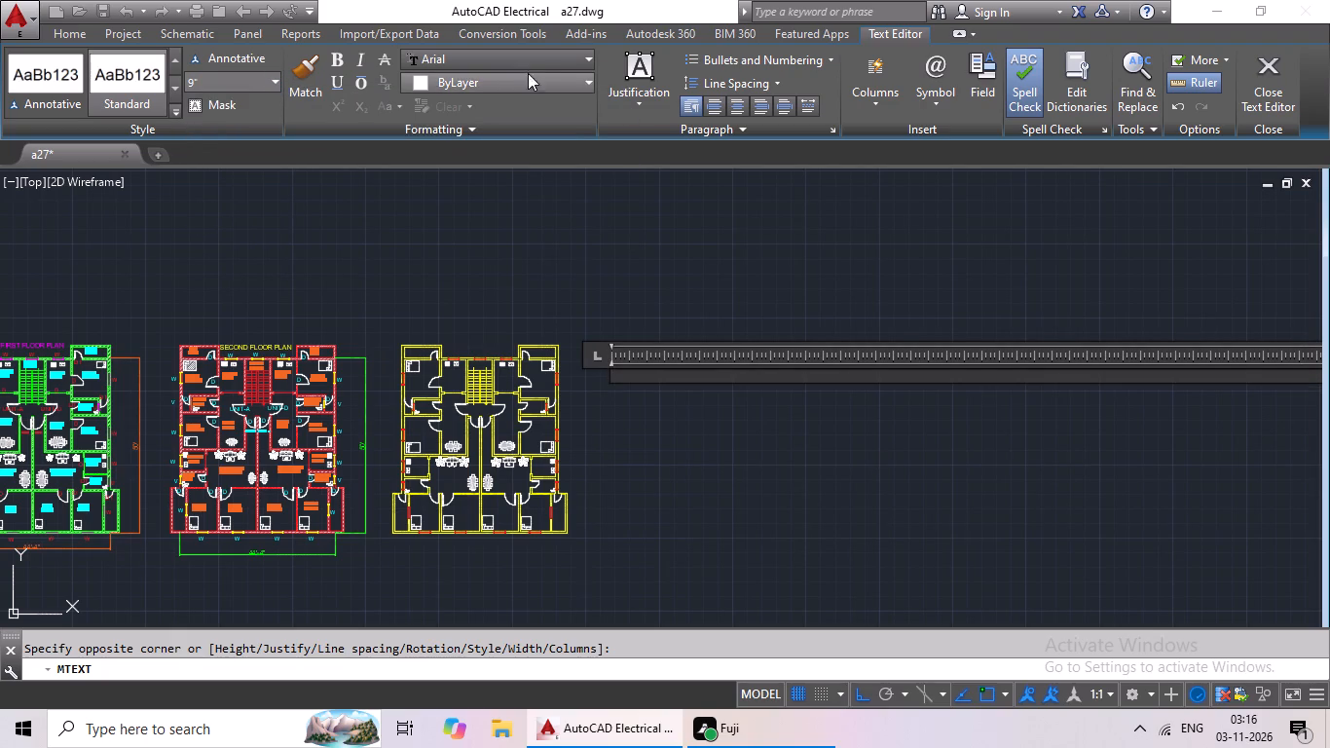
{"action": "left_click", "coordinate": [582, 81]}
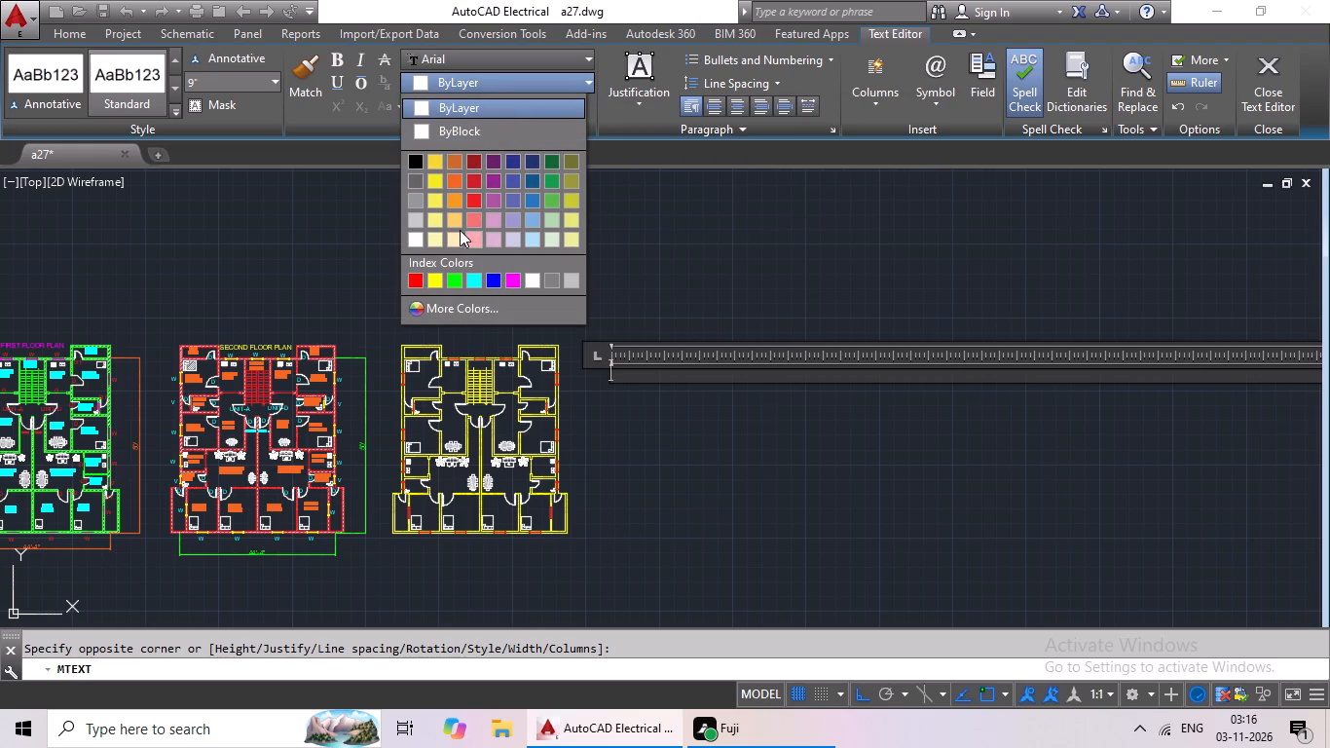
{"action": "left_click", "coordinate": [453, 279]}
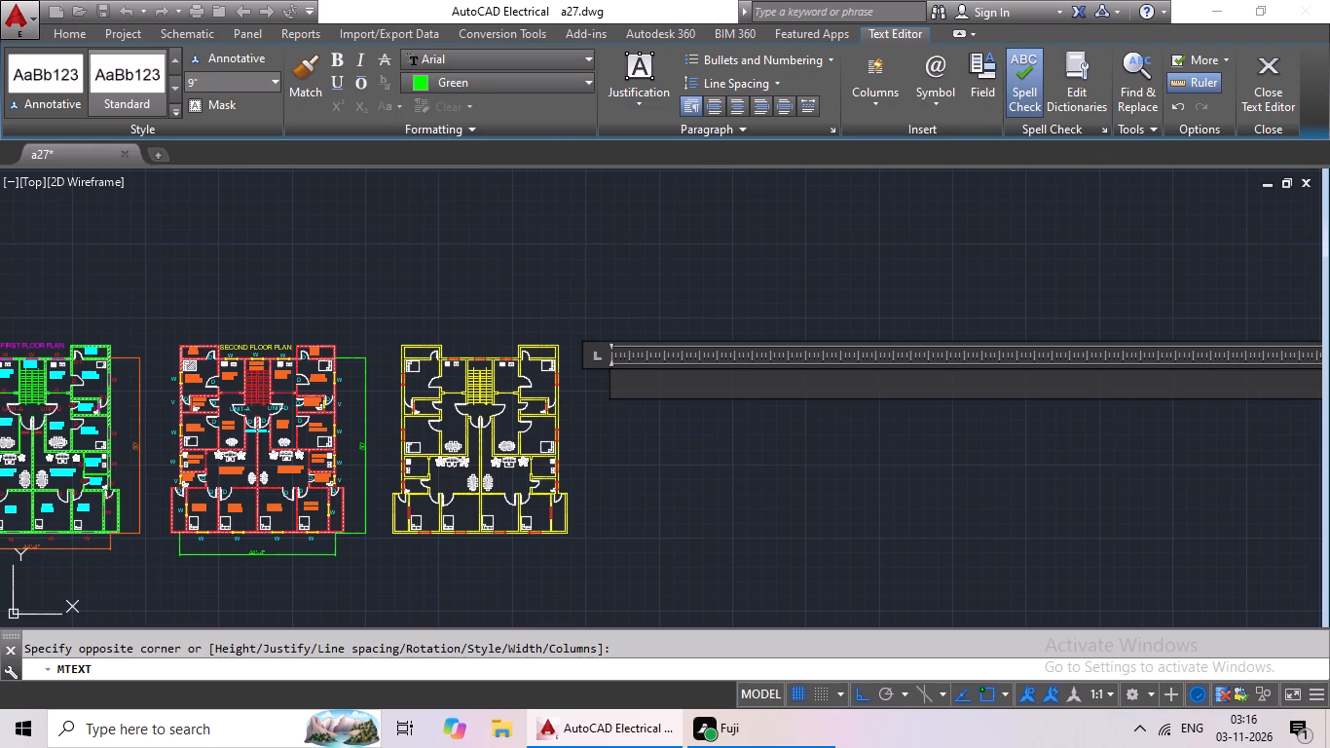
Write the label M.BED with 10'X10'10" on the second line, indent M.BED by three spaces, and finish the text.
{"action": "key", "text": "Escape"}
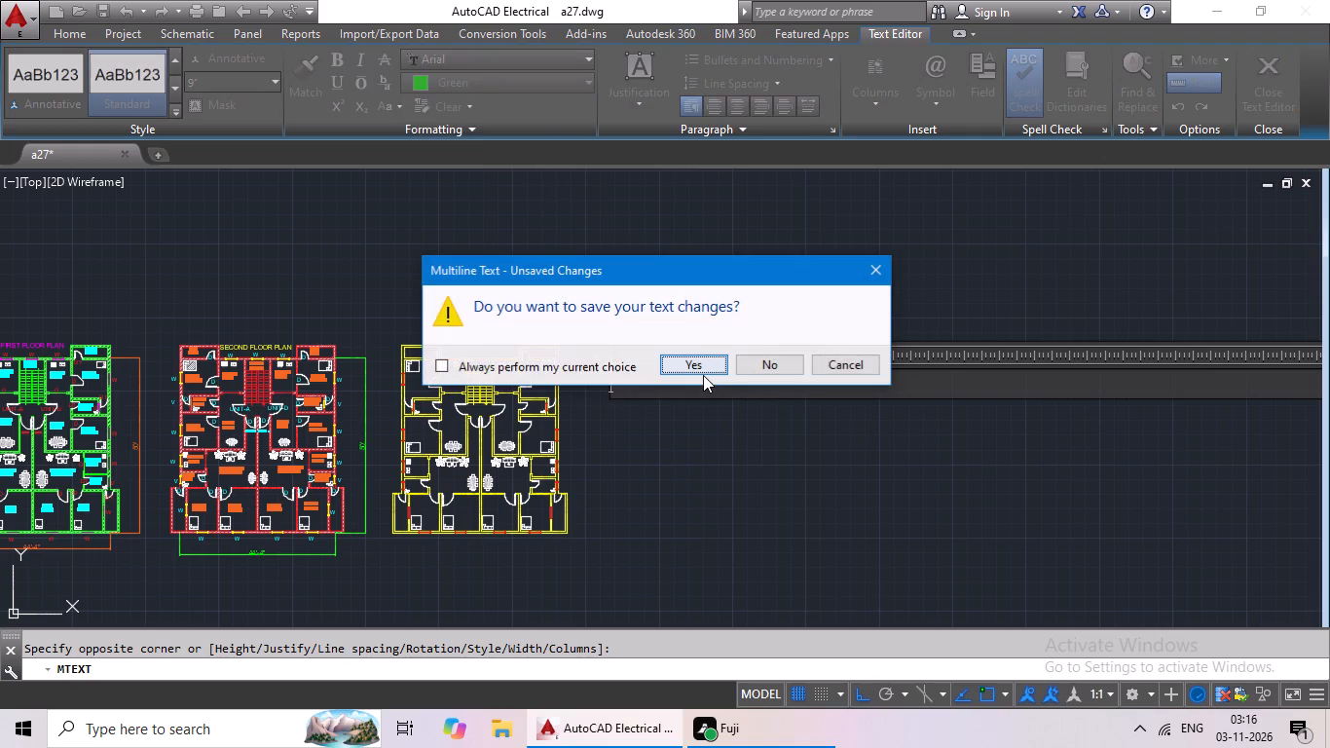
{"action": "key", "text": "shift+m"}
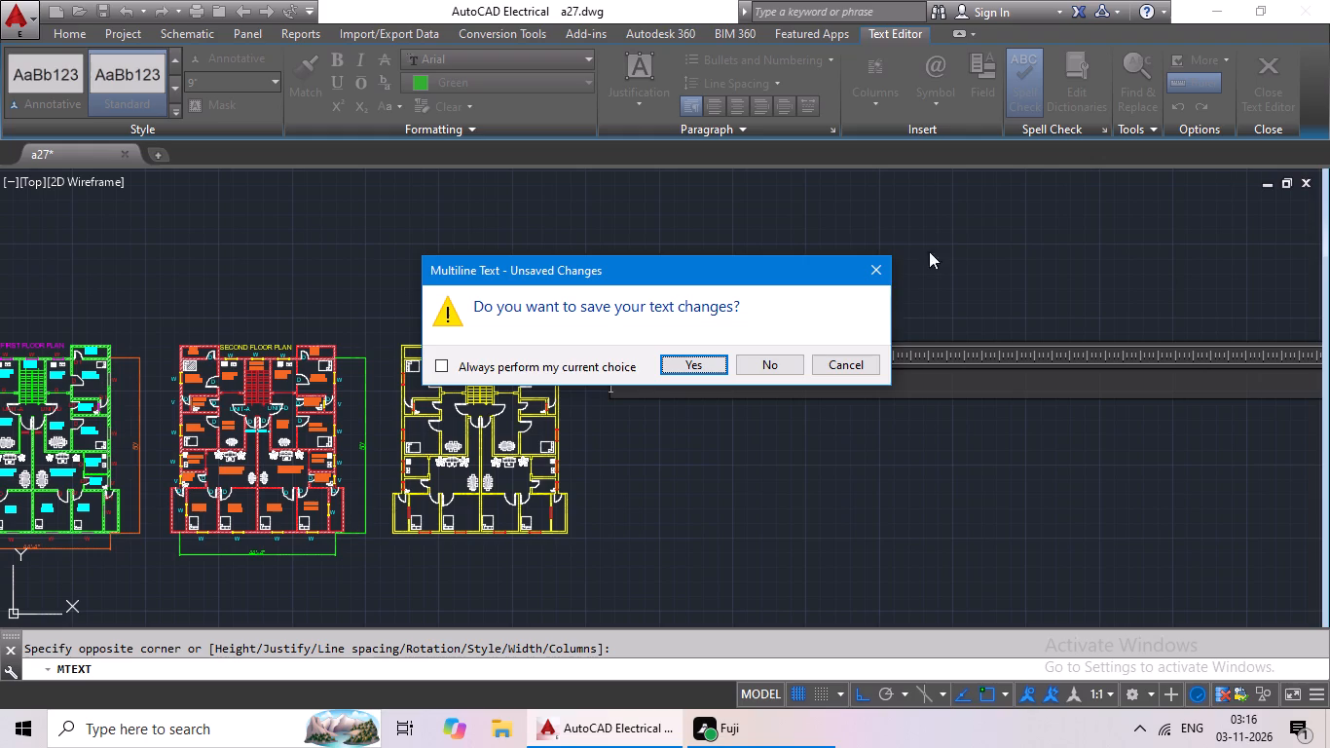
{"action": "left_click", "coordinate": [866, 269]}
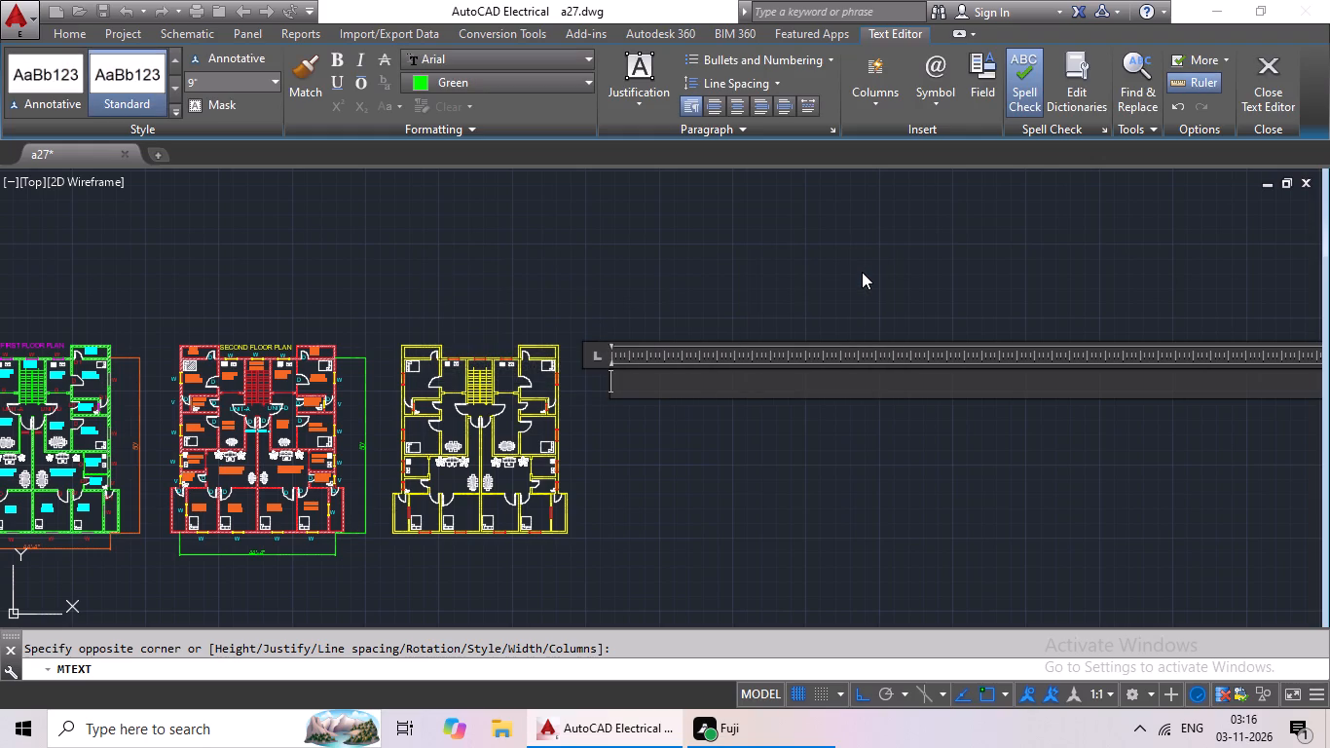
{"action": "key", "text": "shift+m"}
{"action": "scroll", "coordinate": [635, 404], "scroll_direction": "up", "scroll_amount": 3}
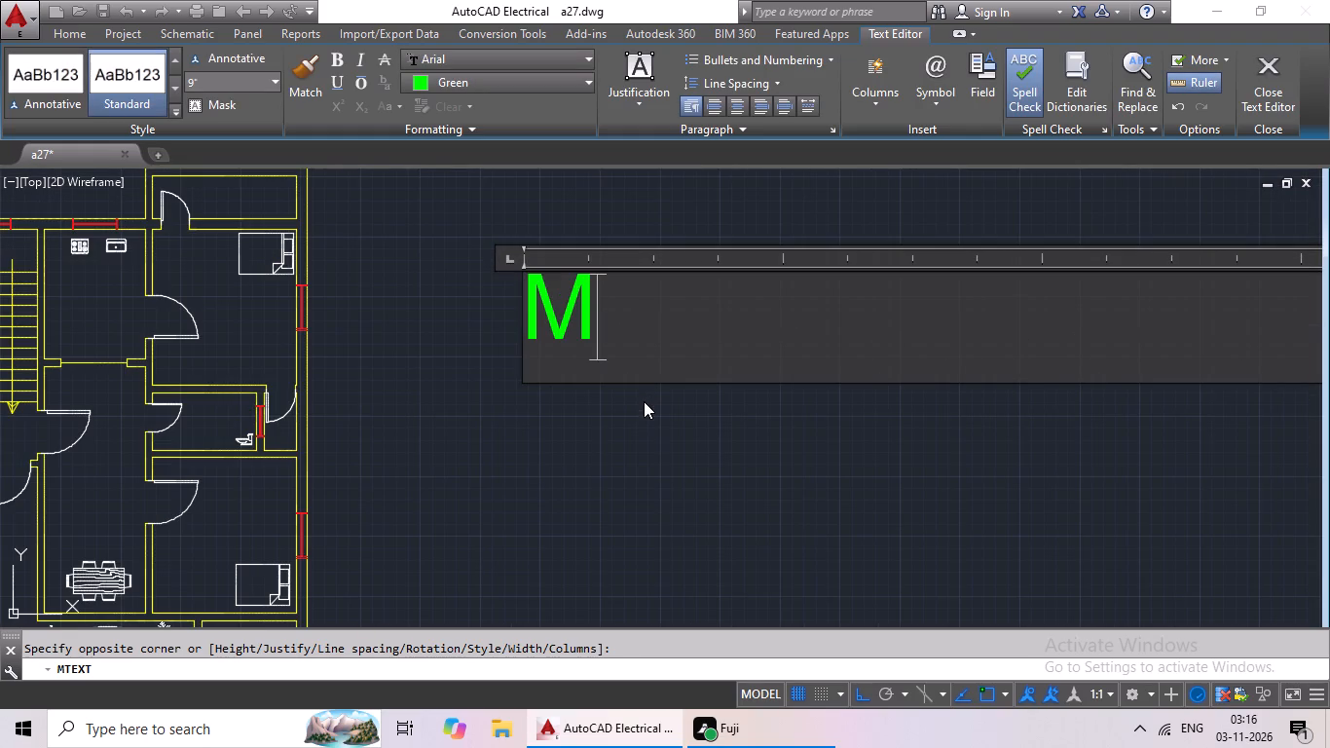
{"action": "key", "text": "period"}
{"action": "type", "text": "BED"}
{"action": "key", "text": "Return"}
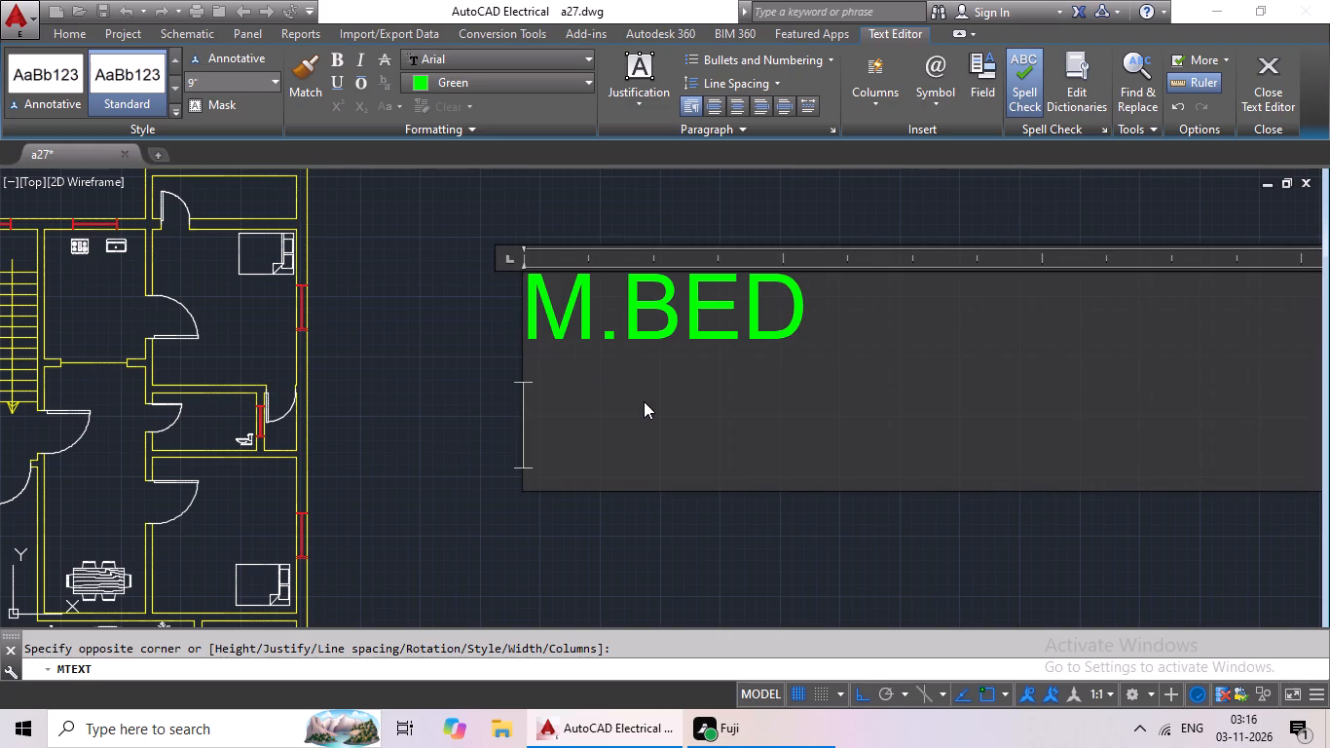
{"action": "type", "text": "10'X4"}
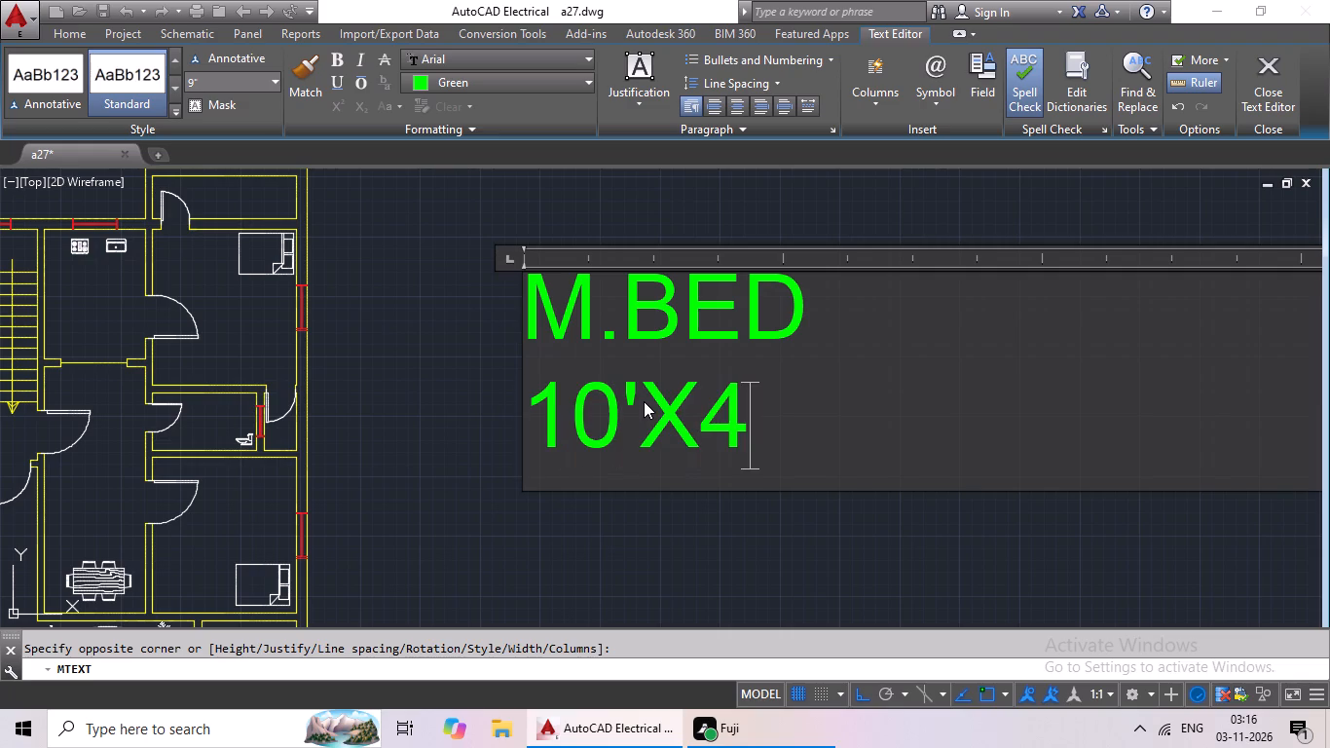
{"action": "key", "text": "BackSpace"}
{"action": "type", "text": "10"}
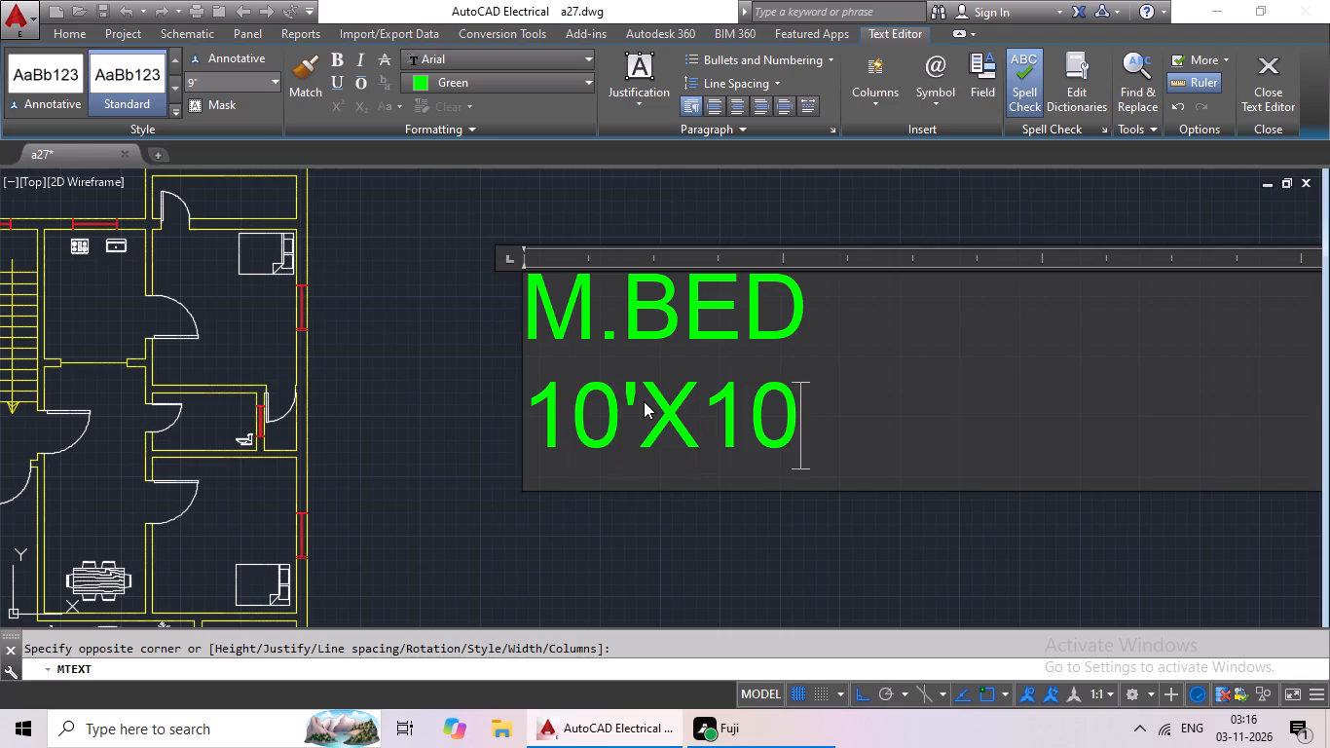
{"action": "type", "text": "'10\""}
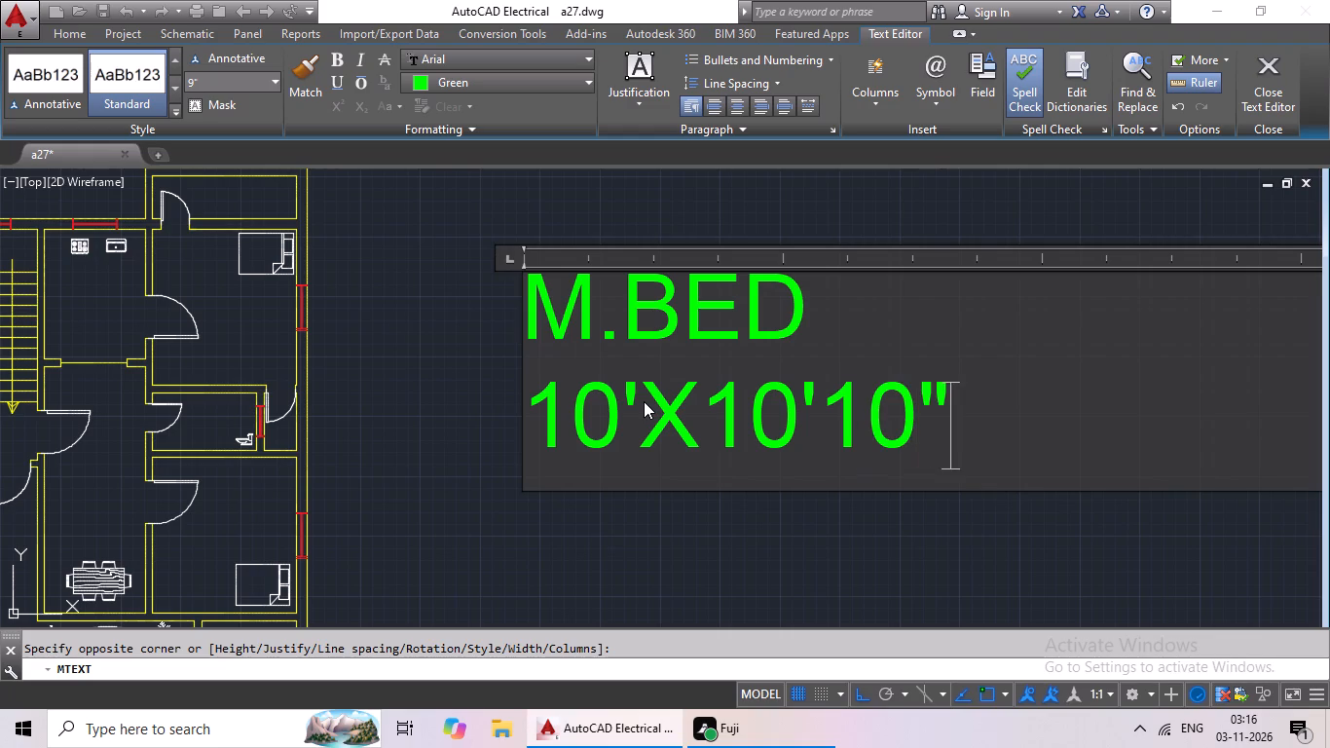
{"action": "left_click", "coordinate": [532, 293]}
{"action": "key", "text": "space"}
{"action": "key", "text": "space"}
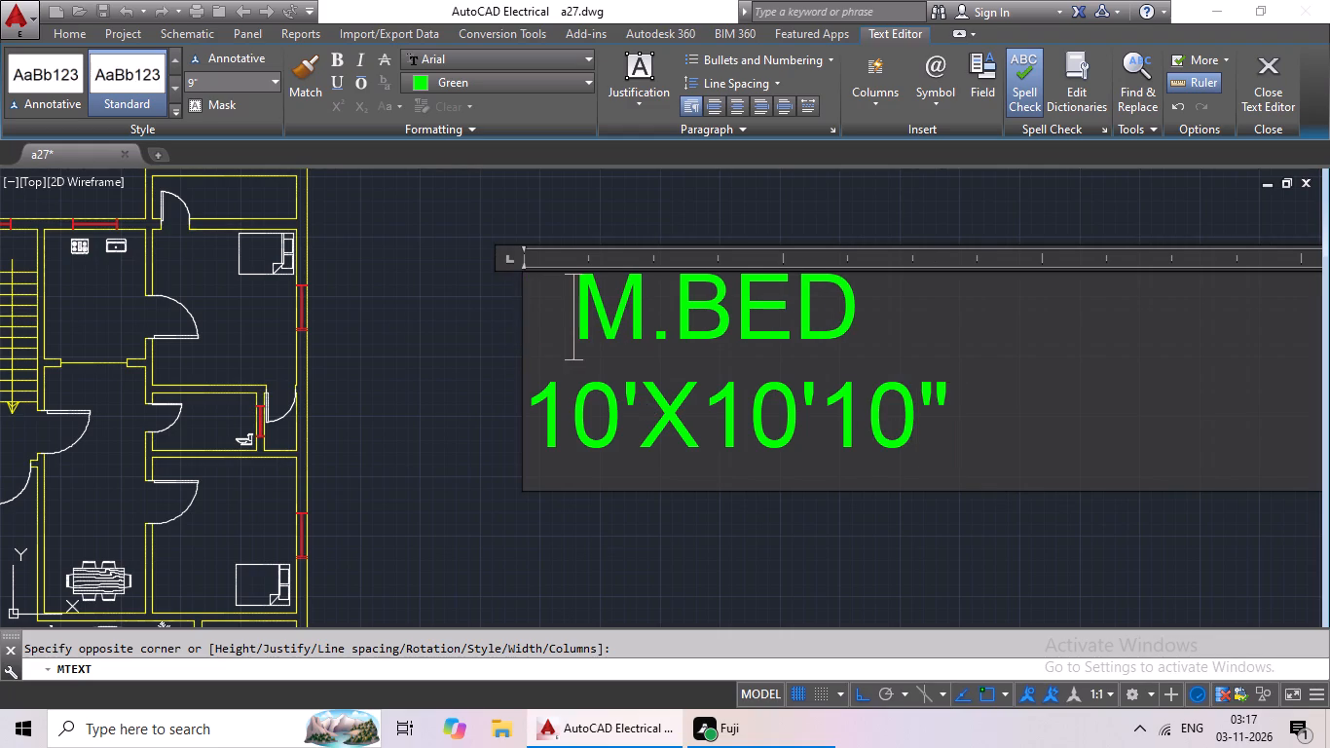
{"action": "key", "text": "space"}
{"action": "left_click", "coordinate": [704, 196]}
Copy the green M.BED label and paste it in the yellow plan's northwest bedroom, below the bed.
{"action": "scroll", "coordinate": [719, 261], "scroll_direction": "down", "scroll_amount": 2}
{"action": "scroll", "coordinate": [644, 285], "scroll_direction": "up", "scroll_amount": 2}
{"action": "left_click", "coordinate": [681, 264]}
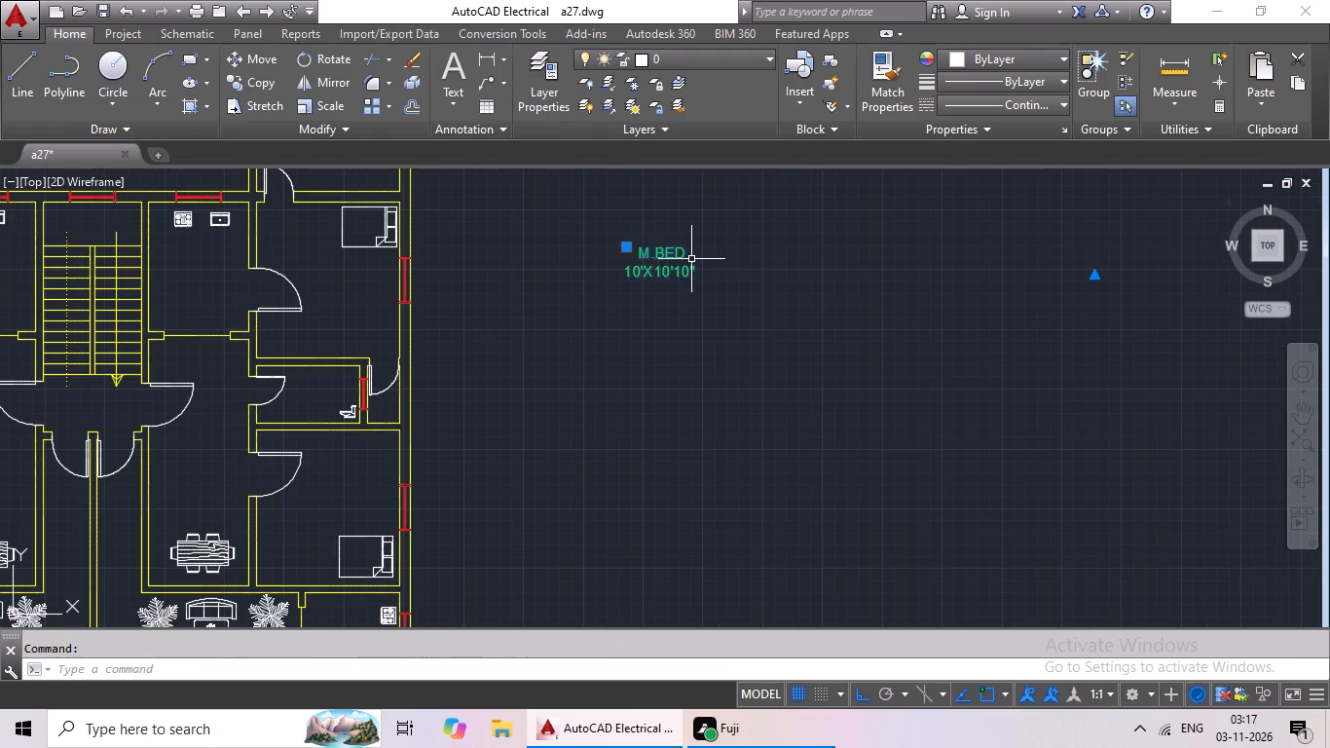
{"action": "key", "text": "ctrl+c"}
{"action": "key", "text": "ctrl+v"}
{"action": "middle_click_drag", "start_coordinate": [184, 335], "coordinate": [536, 377]}
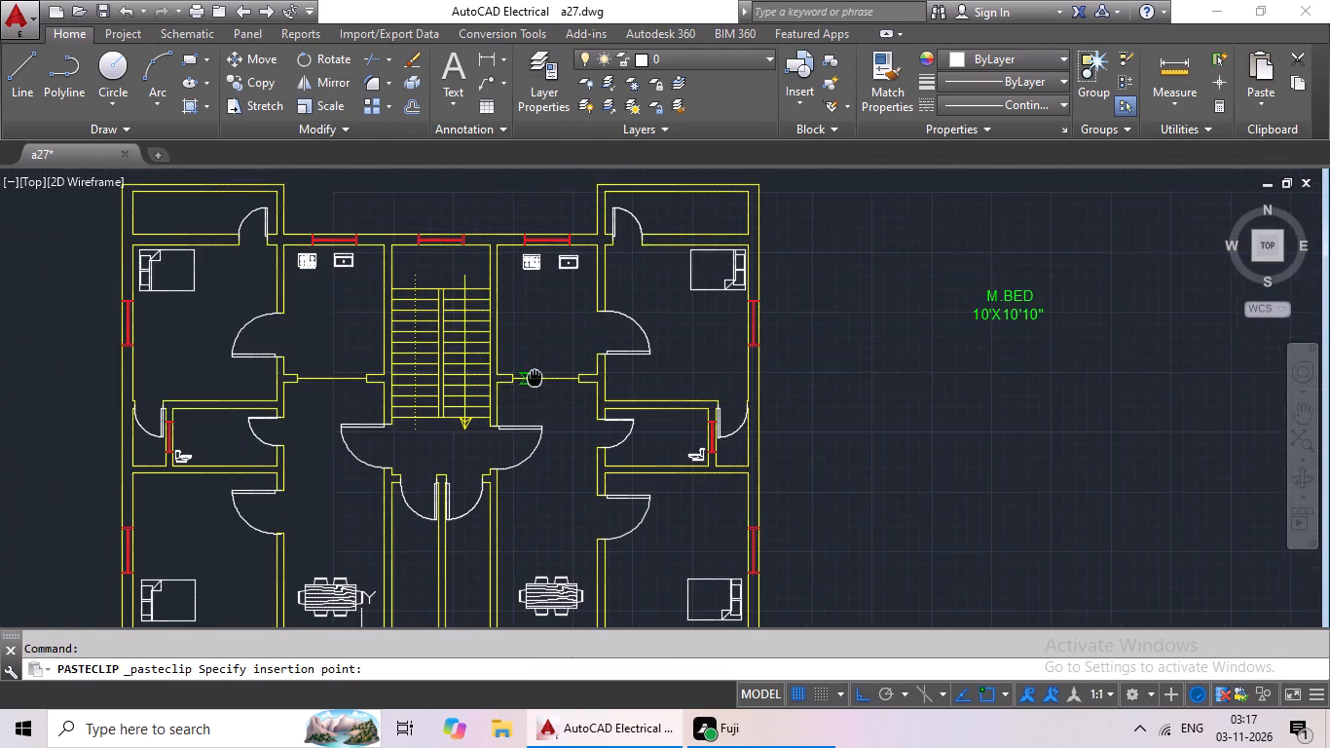
{"action": "middle_click_drag", "start_coordinate": [536, 377], "coordinate": [538, 376]}
{"action": "scroll", "coordinate": [173, 350], "scroll_direction": "up", "scroll_amount": 2}
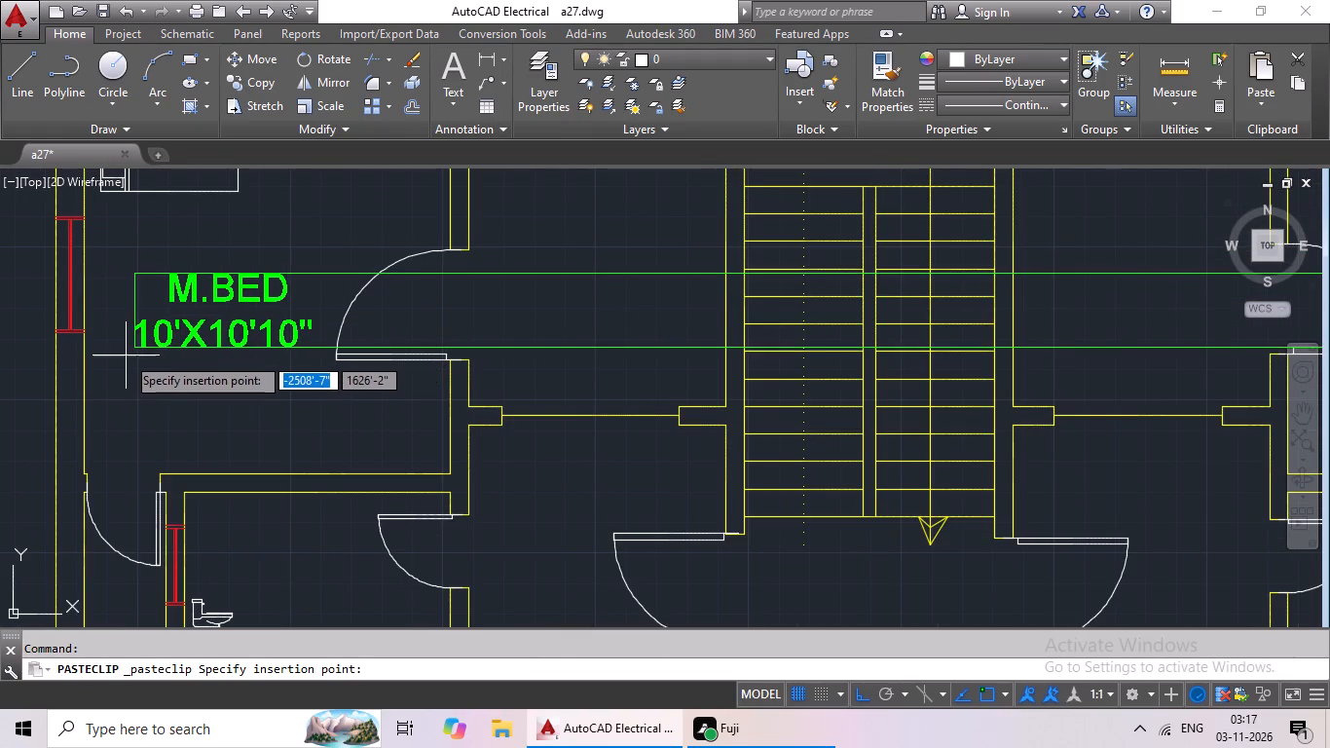
{"action": "left_click", "coordinate": [119, 352]}
Paste the same label in the northwest kitchen below the stove and sink, and in the northwest balcony.
{"action": "key", "text": "ctrl+v"}
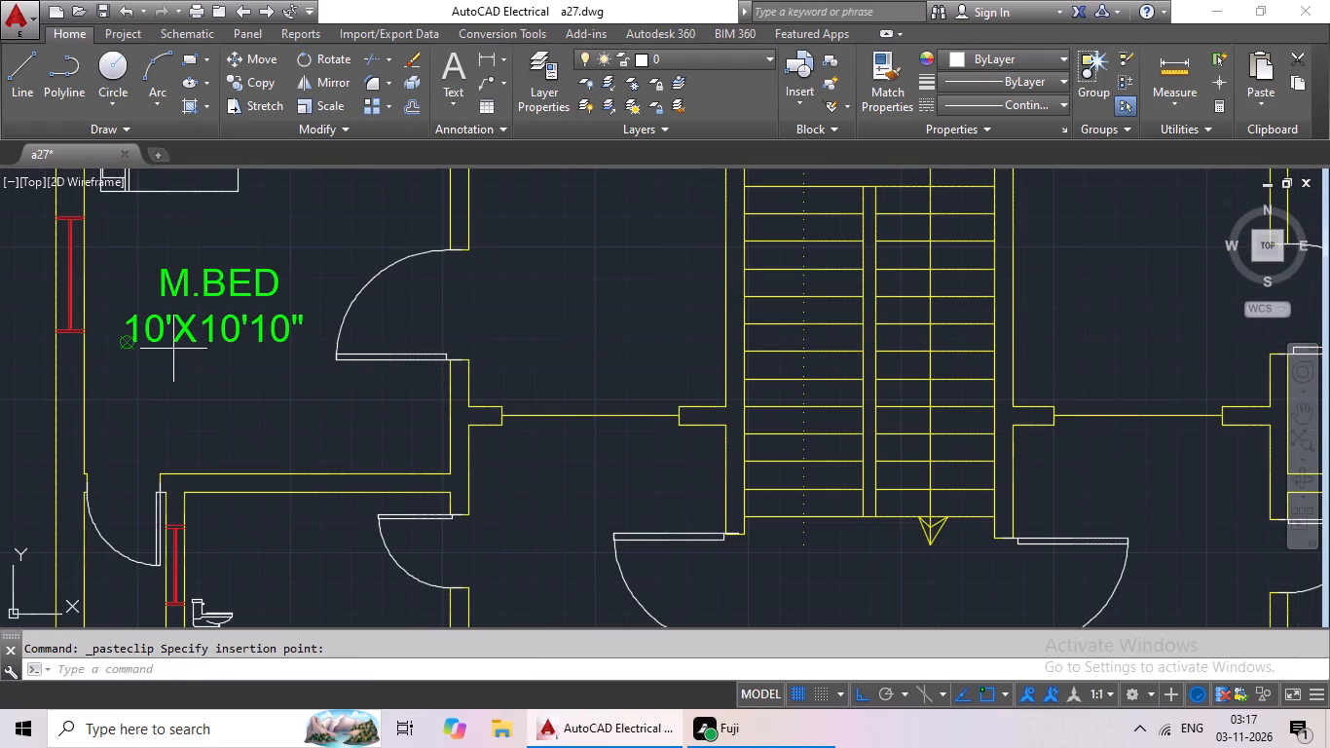
{"action": "middle_click_drag", "start_coordinate": [558, 321], "coordinate": [428, 581], "text": "ctrl"}
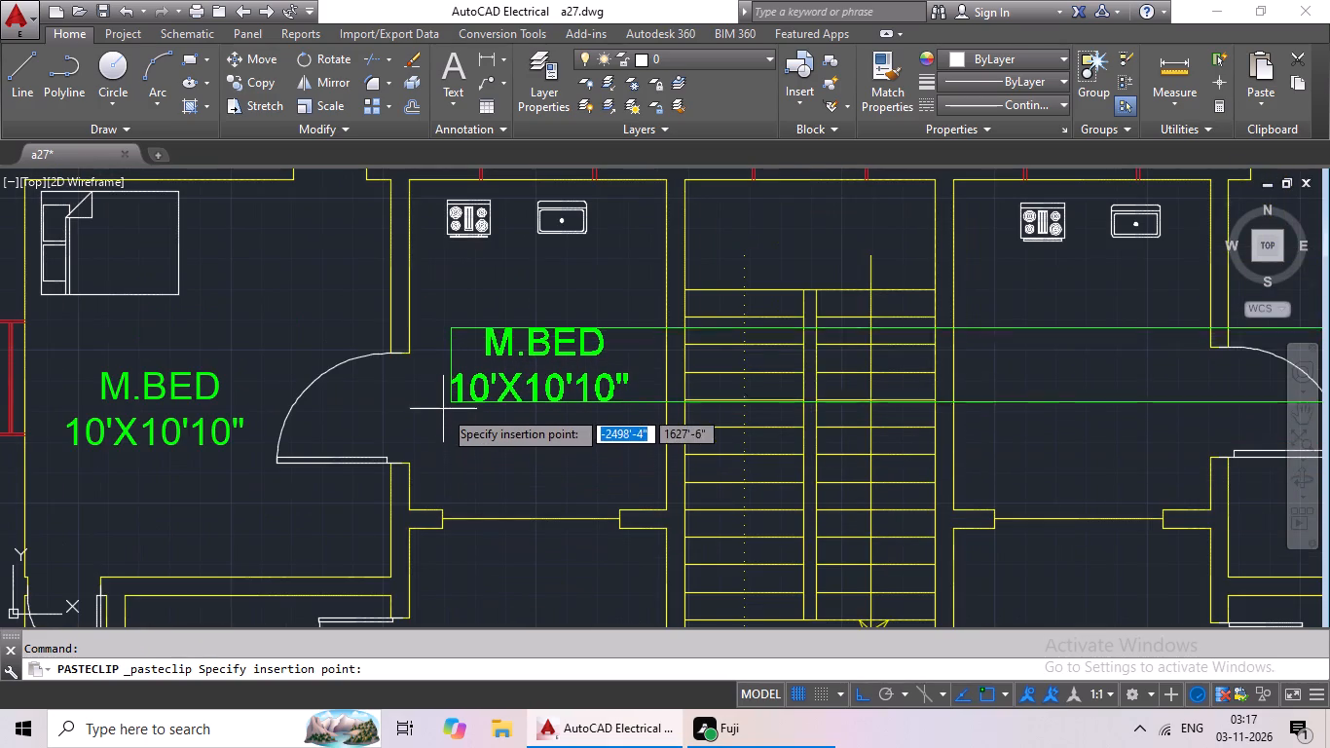
{"action": "left_click", "coordinate": [432, 390], "text": "ctrl"}
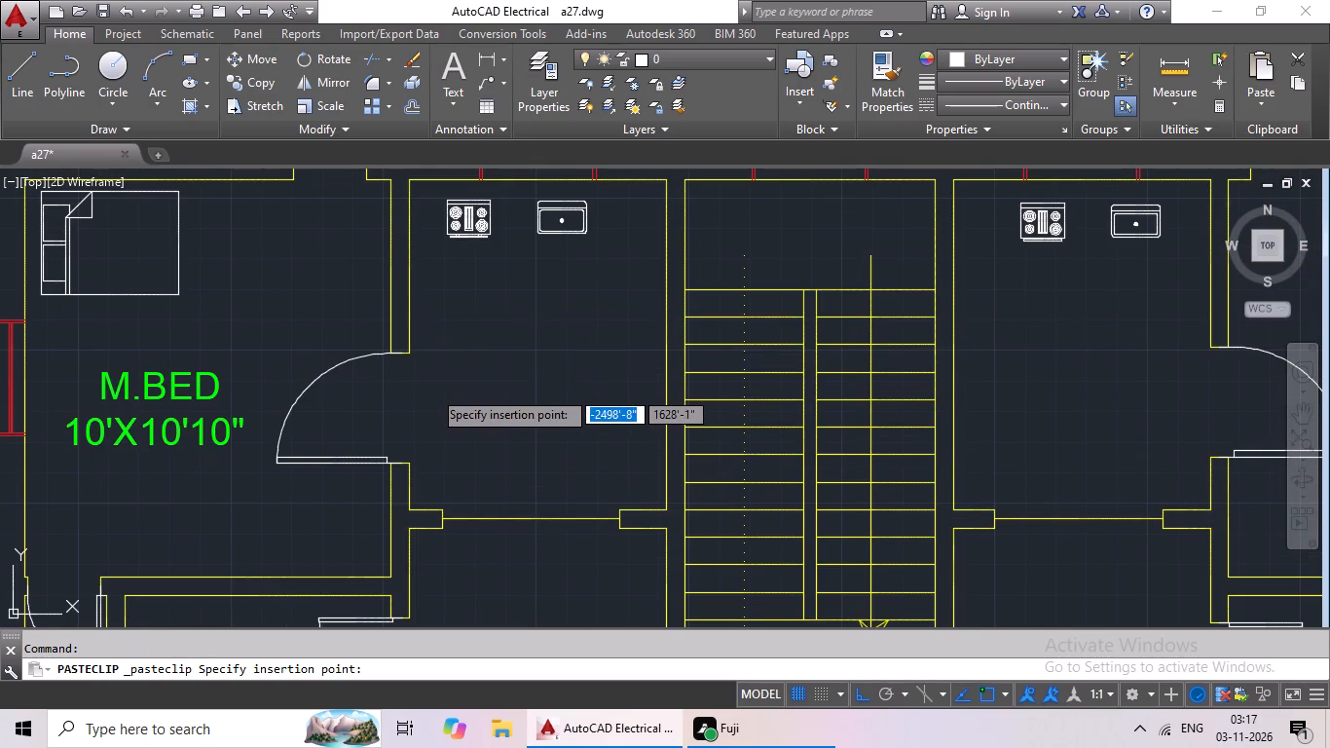
{"action": "key", "text": "ctrl+v"}
{"action": "scroll", "coordinate": [434, 393], "scroll_direction": "down", "scroll_amount": 1, "text": "ctrl"}
{"action": "middle_click_drag", "start_coordinate": [315, 326], "coordinate": [421, 389]}
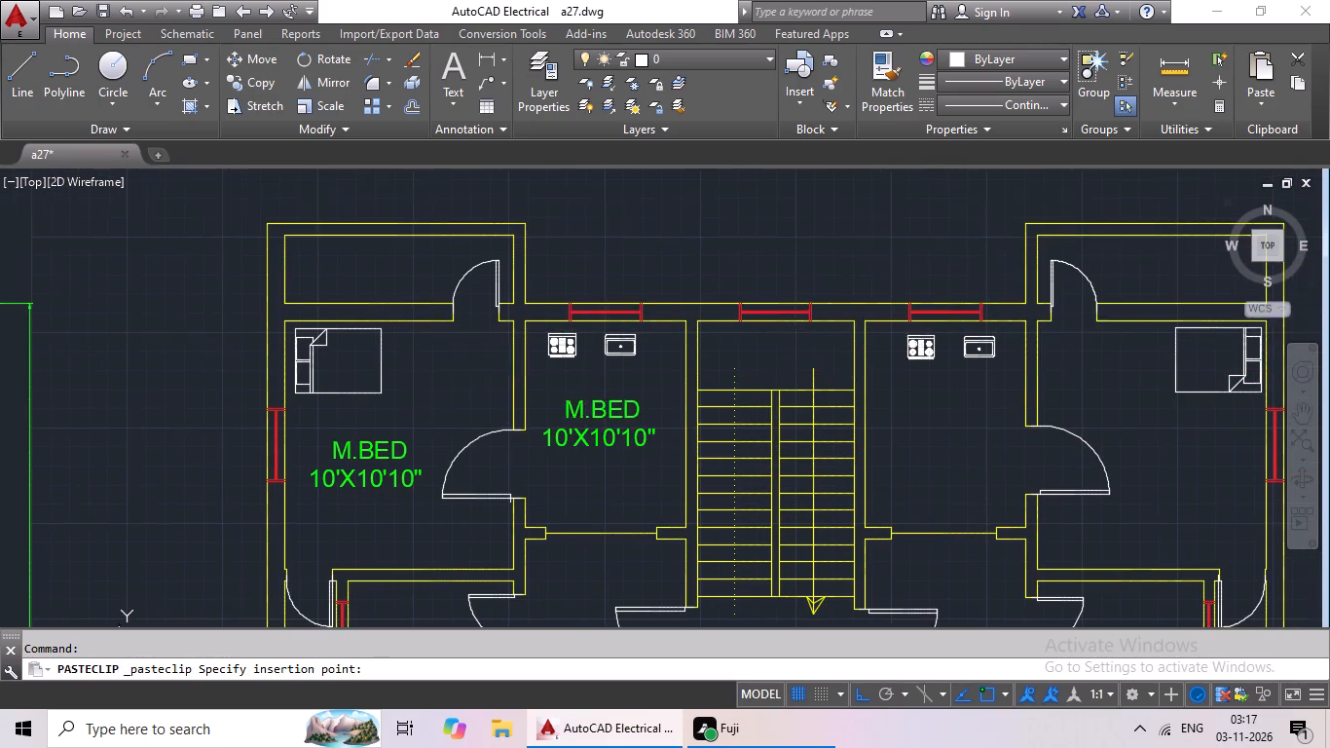
{"action": "middle_click_drag", "start_coordinate": [421, 389], "coordinate": [422, 389]}
{"action": "scroll", "coordinate": [314, 286], "scroll_direction": "up", "scroll_amount": 1}
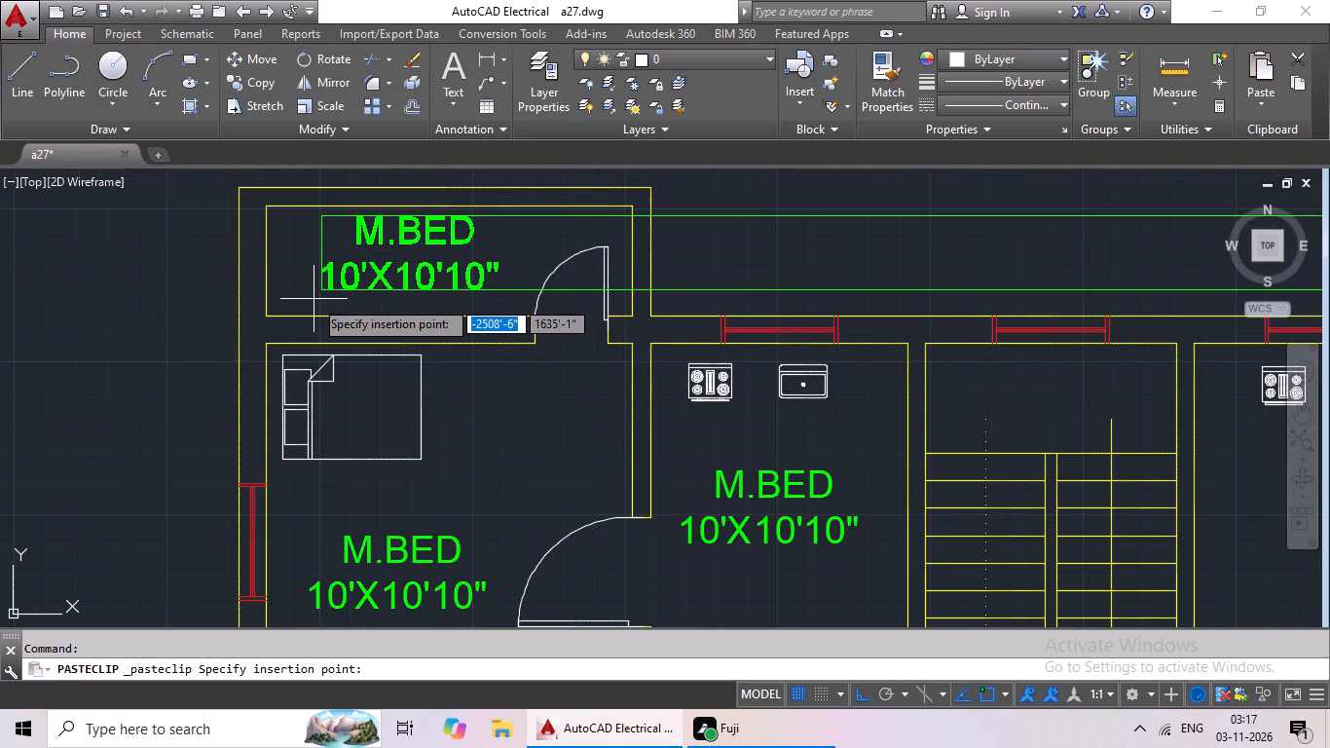
{"action": "left_click", "coordinate": [314, 303]}
Paste the same label in the northeast kitchen east of the stairs, and in the northeast bedroom below the bed.
{"action": "key", "text": "ctrl+v"}
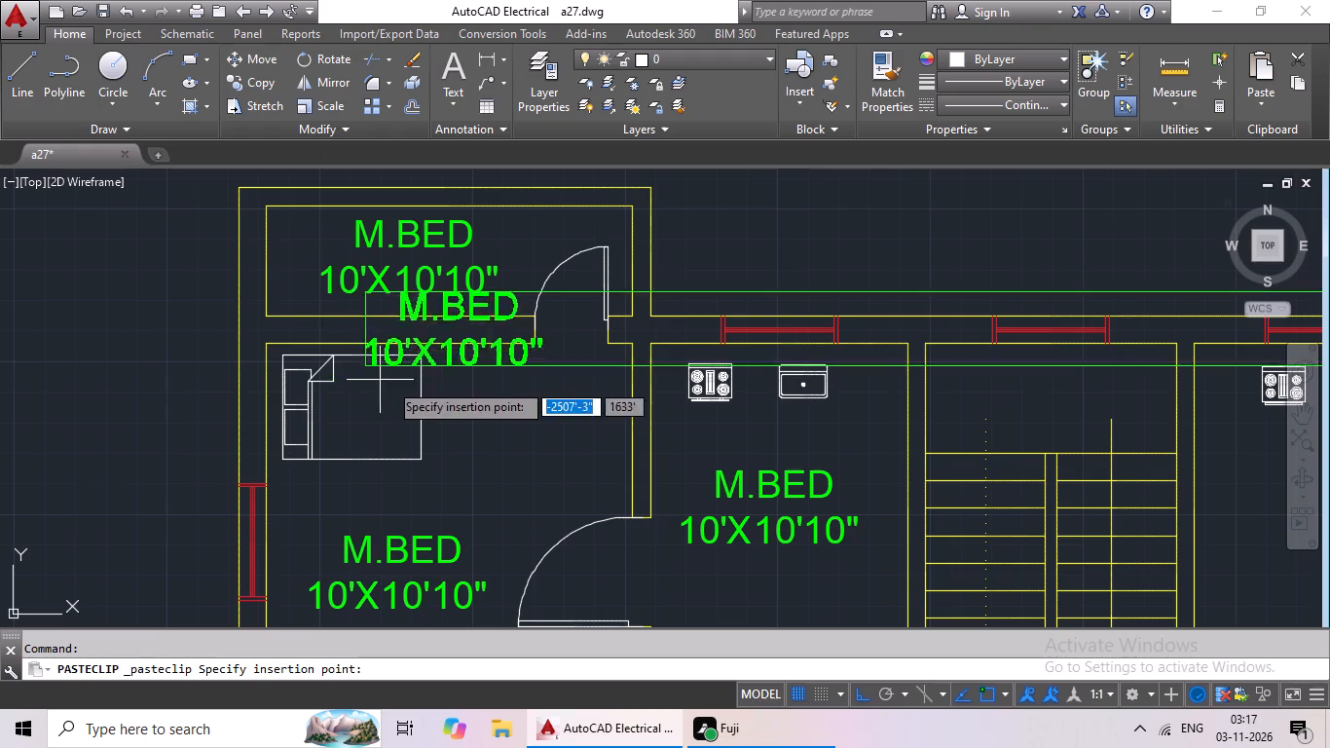
{"action": "scroll", "coordinate": [411, 393], "scroll_direction": "down", "scroll_amount": 2}
{"action": "middle_click_drag", "start_coordinate": [524, 450], "coordinate": [421, 433]}
{"action": "scroll", "coordinate": [706, 492], "scroll_direction": "up", "scroll_amount": 3}
{"action": "scroll", "coordinate": [549, 413], "scroll_direction": "down", "scroll_amount": 1}
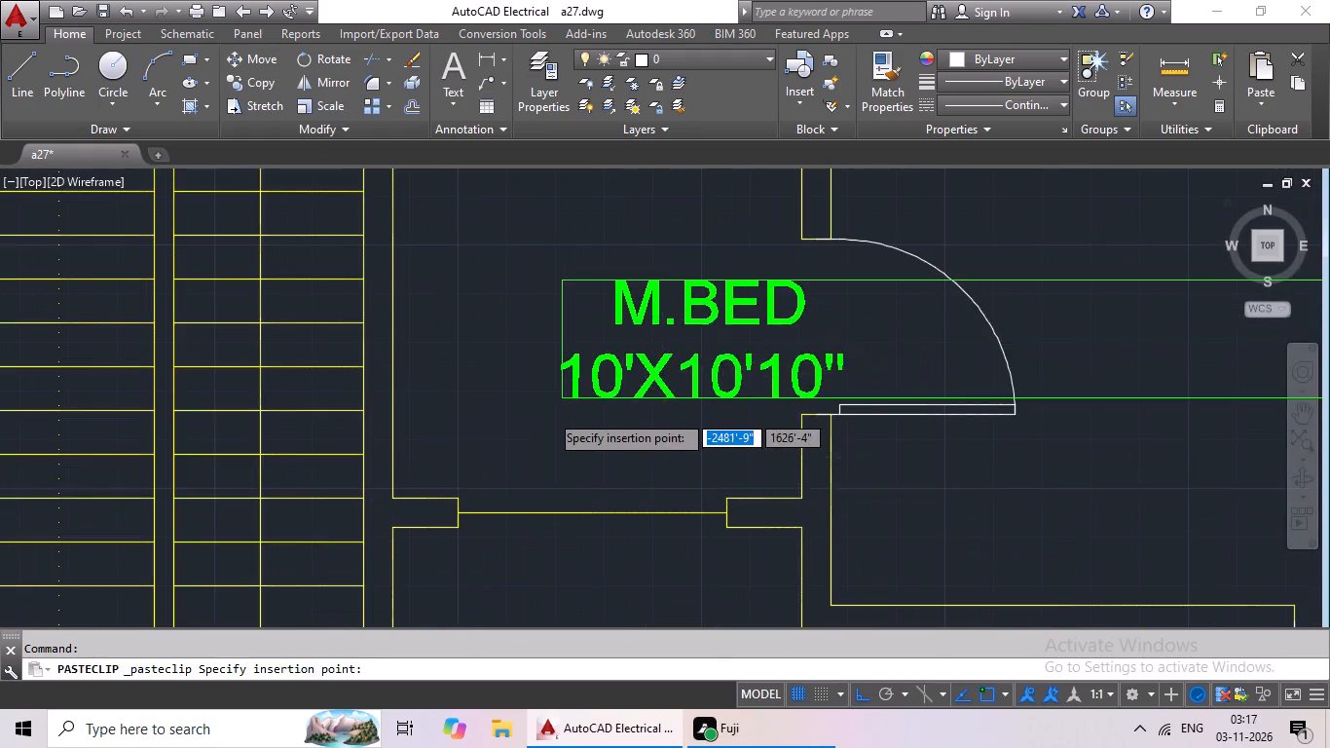
{"action": "left_click", "coordinate": [499, 353]}
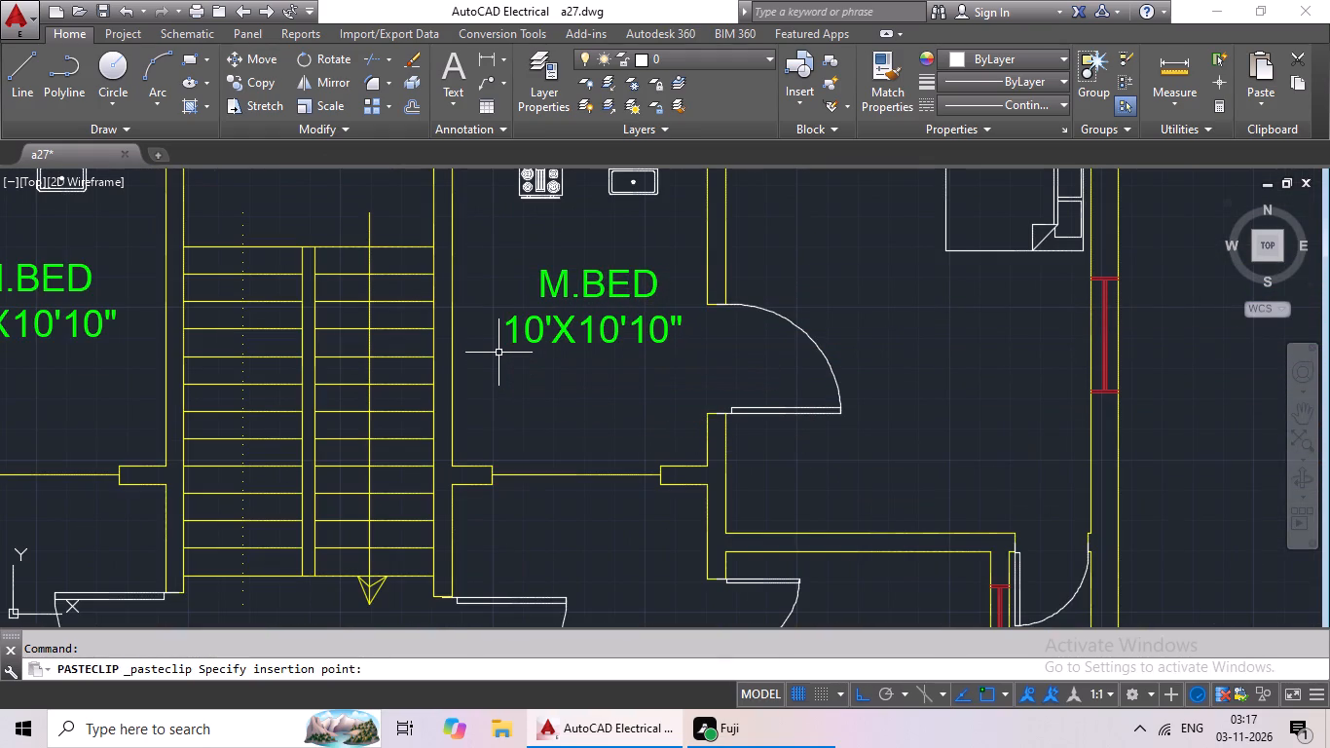
{"action": "key", "text": "ctrl+v"}
{"action": "scroll", "coordinate": [629, 373], "scroll_direction": "down", "scroll_amount": 2, "text": "ctrl"}
{"action": "scroll", "coordinate": [724, 367], "scroll_direction": "up", "scroll_amount": 4}
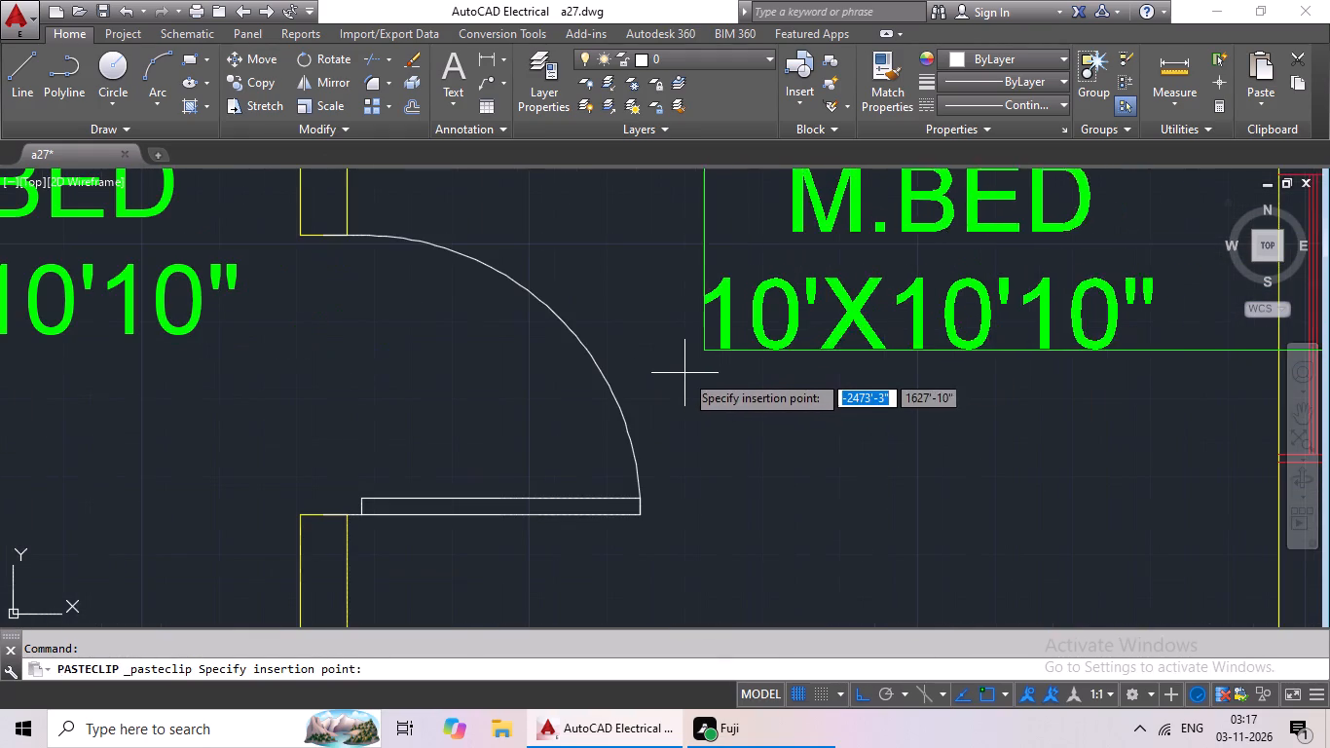
{"action": "scroll", "coordinate": [636, 385], "scroll_direction": "down", "scroll_amount": 2}
{"action": "left_click", "coordinate": [636, 385]}
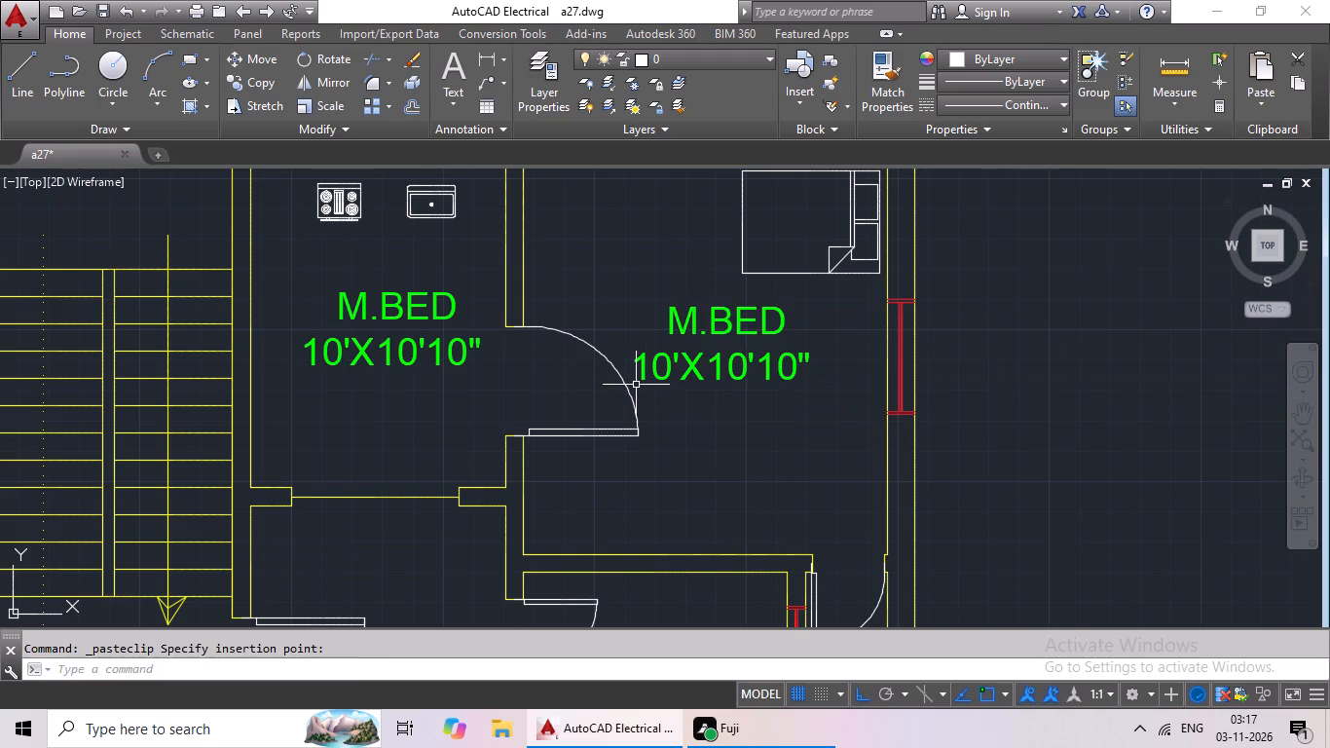
Paste the green M.BED label in the northeast balcony of the yellow plan.
{"action": "key", "text": "ctrl+v"}
{"action": "middle_click_drag", "start_coordinate": [647, 438], "coordinate": [623, 541]}
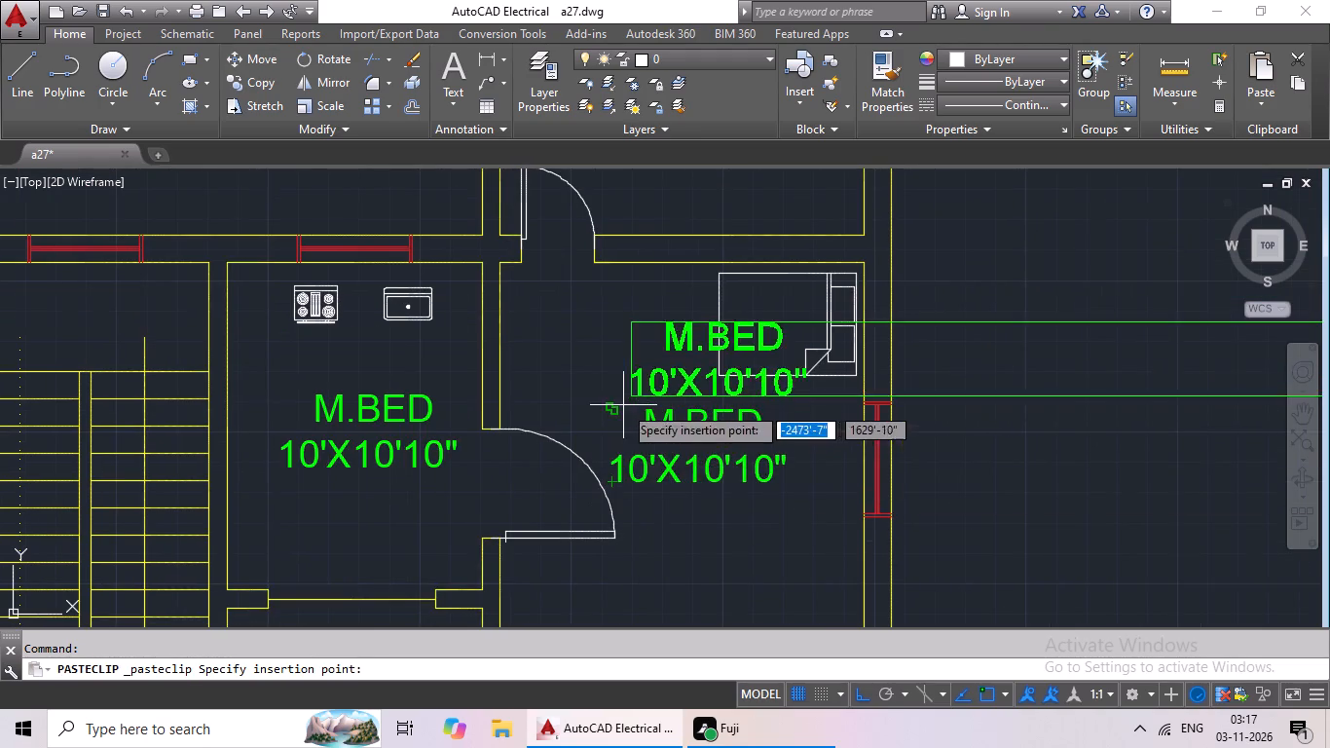
{"action": "middle_click_drag", "start_coordinate": [623, 405], "coordinate": [607, 528]}
{"action": "left_click", "coordinate": [613, 343]}
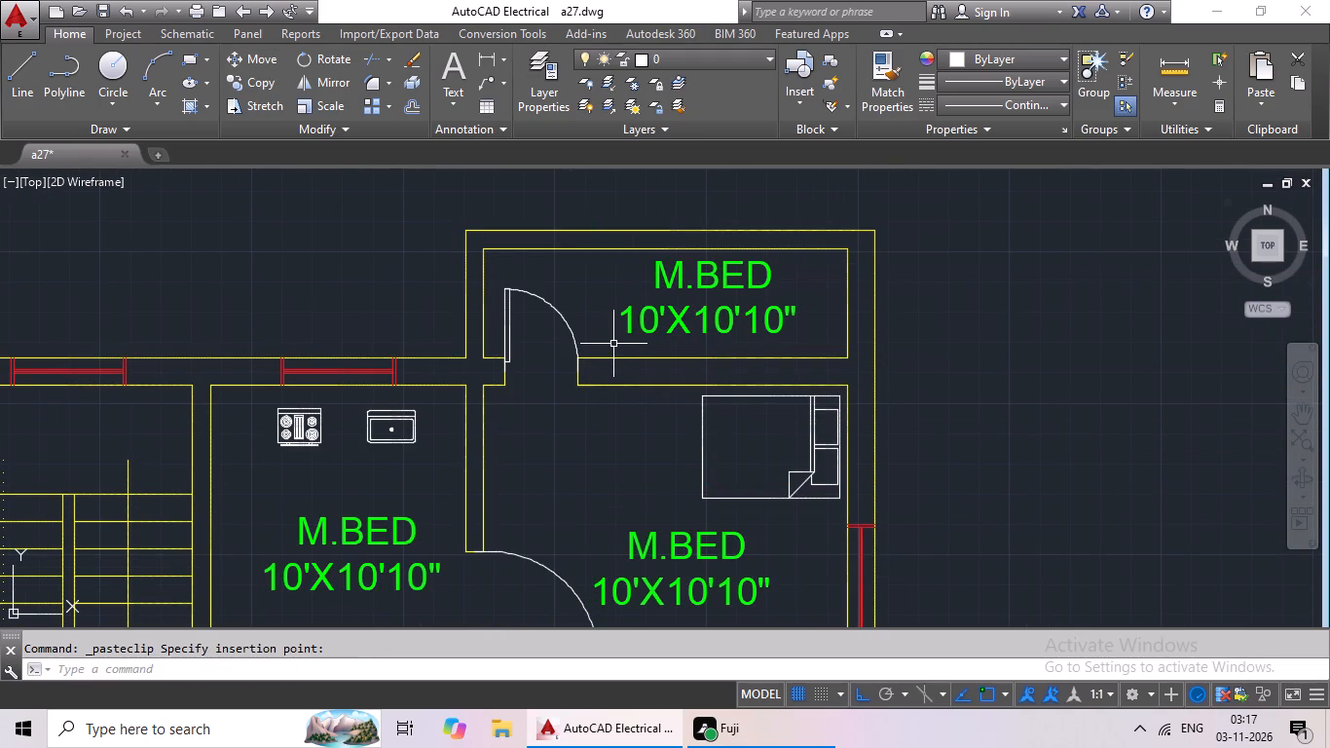
Paste the same label in the west toilet beside the WC and in the bedroom south of it, above the bed.
{"action": "scroll", "coordinate": [510, 278], "scroll_direction": "down", "scroll_amount": 4}
{"action": "key", "text": "ctrl+v"}
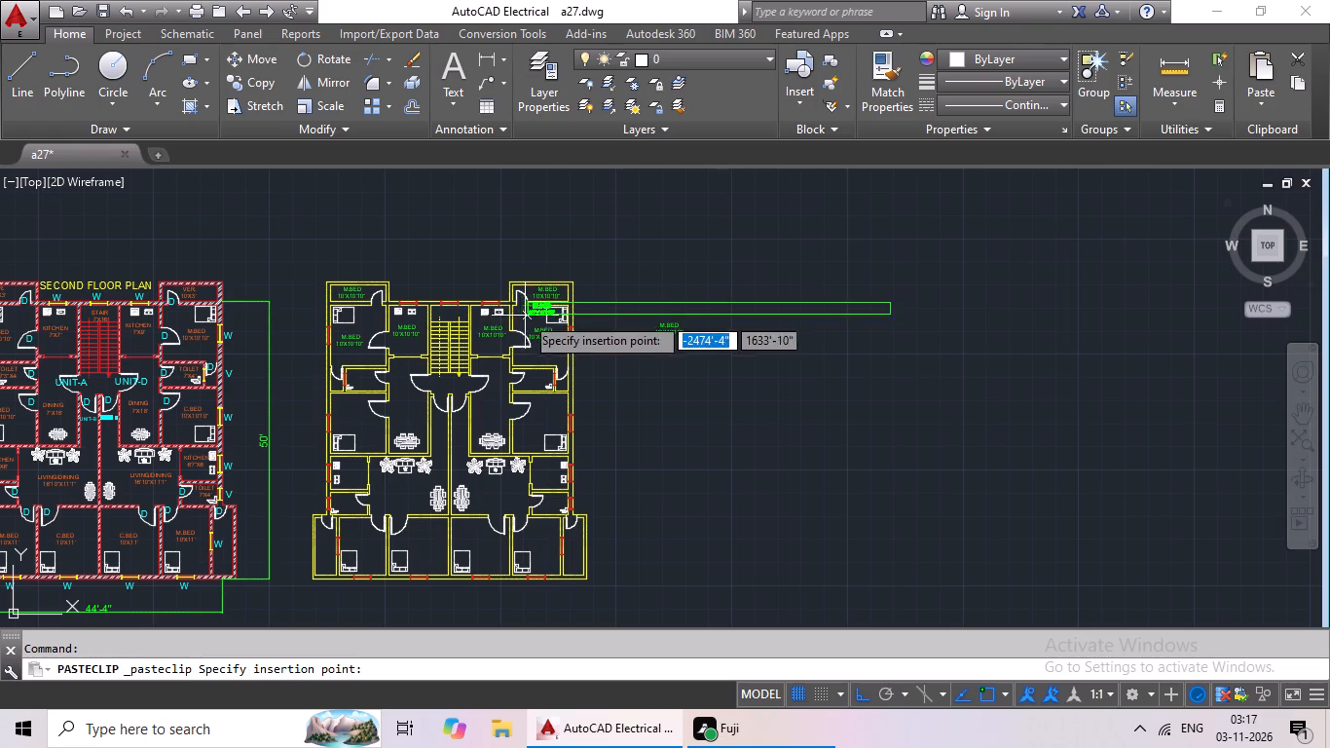
{"action": "scroll", "coordinate": [295, 430], "scroll_direction": "up", "scroll_amount": 2}
{"action": "scroll", "coordinate": [467, 292], "scroll_direction": "up", "scroll_amount": 3}
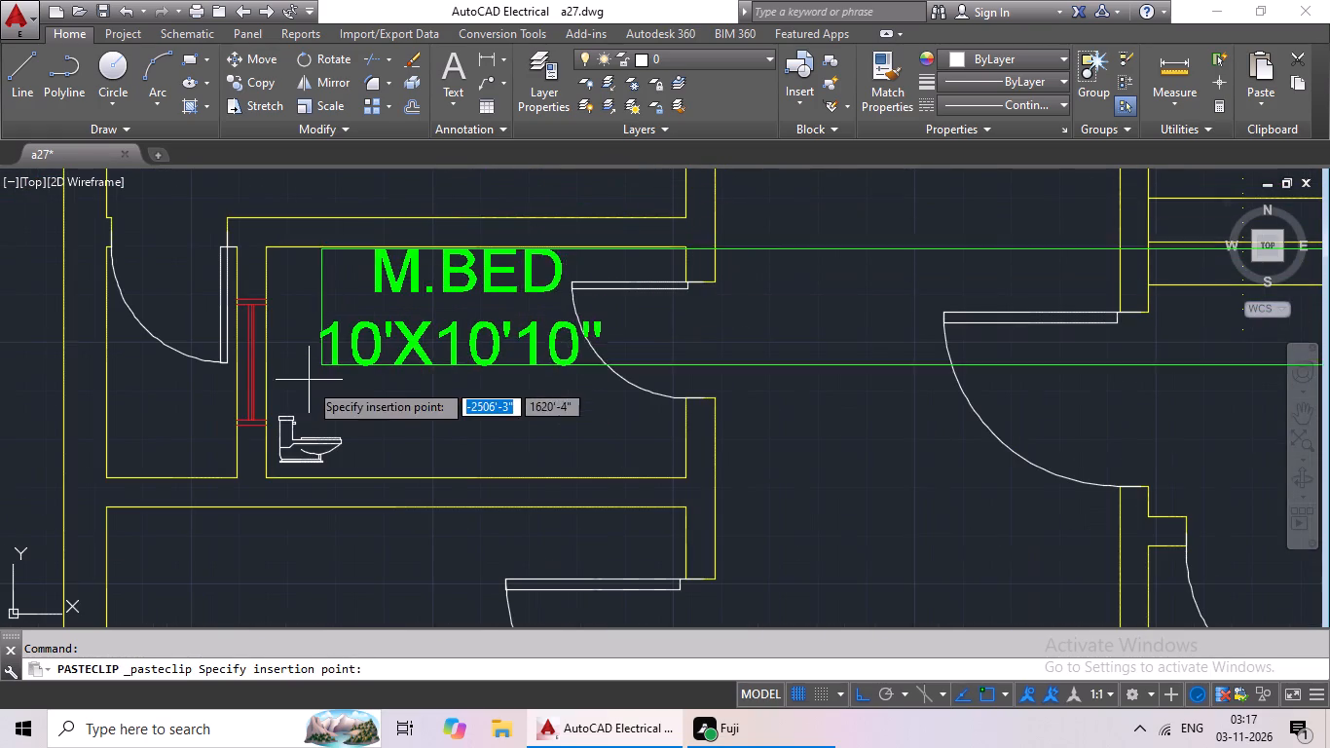
{"action": "left_click", "coordinate": [283, 406]}
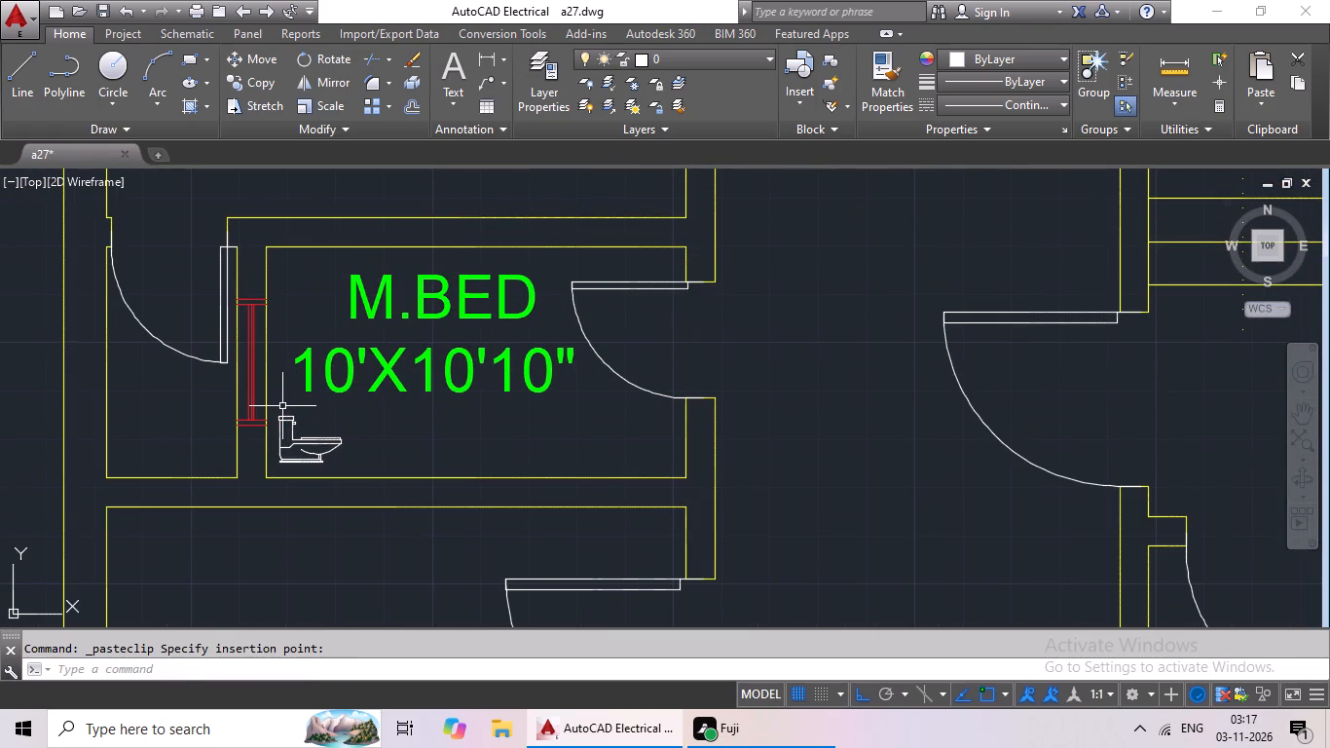
{"action": "key", "text": "ctrl+v"}
{"action": "scroll", "coordinate": [274, 412], "scroll_direction": "down", "scroll_amount": 3, "text": "ctrl"}
{"action": "scroll", "coordinate": [412, 486], "scroll_direction": "up", "scroll_amount": 2}
{"action": "middle_click_drag", "start_coordinate": [208, 526], "coordinate": [378, 382]}
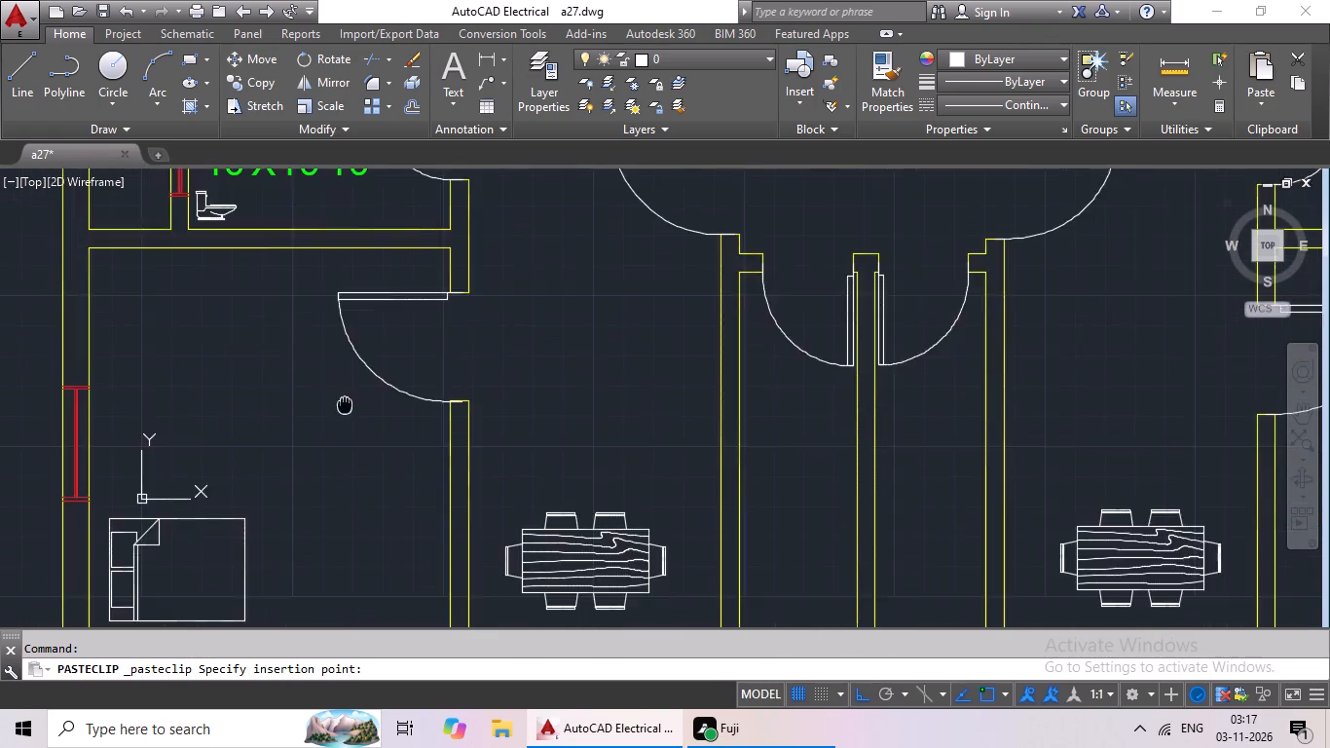
{"action": "middle_click_drag", "start_coordinate": [378, 382], "coordinate": [424, 348]}
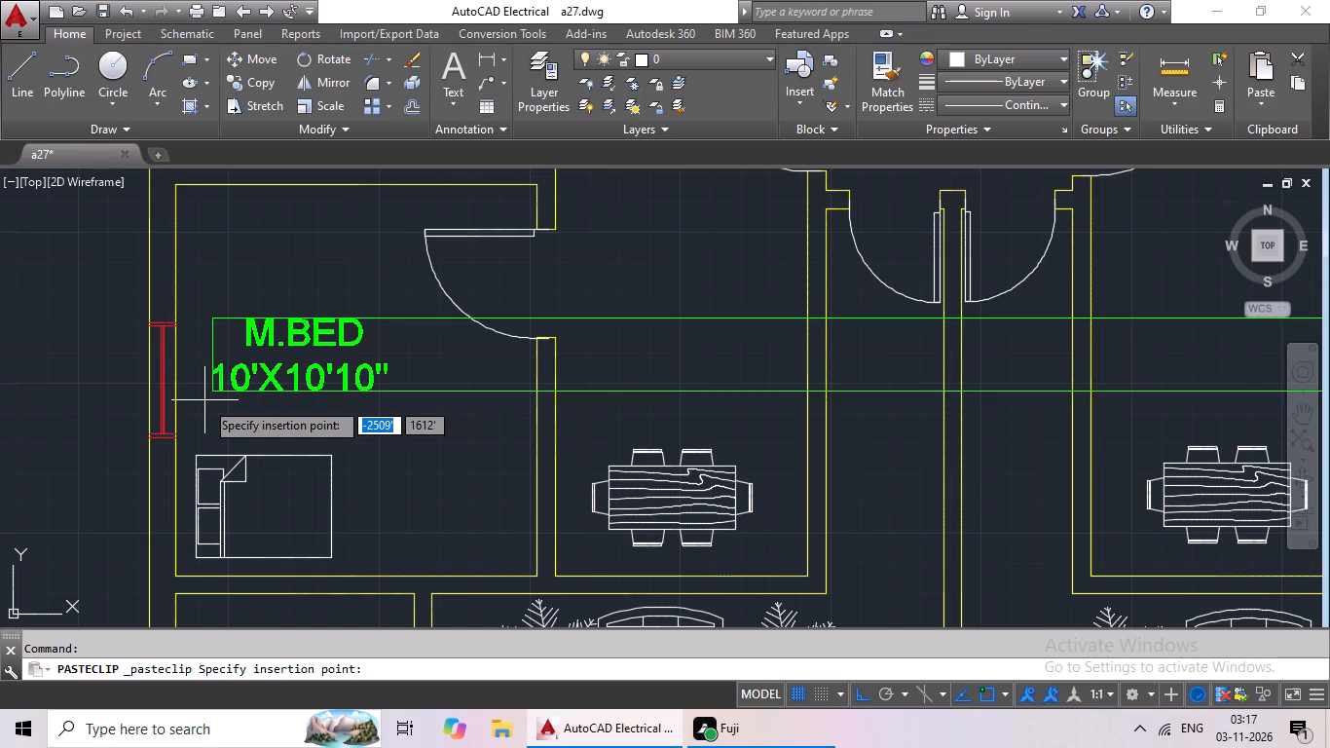
{"action": "left_click", "coordinate": [214, 400]}
Paste the same label above the dining table in both the west and east dining rooms below the stairs.
{"action": "key", "text": "ctrl+v"}
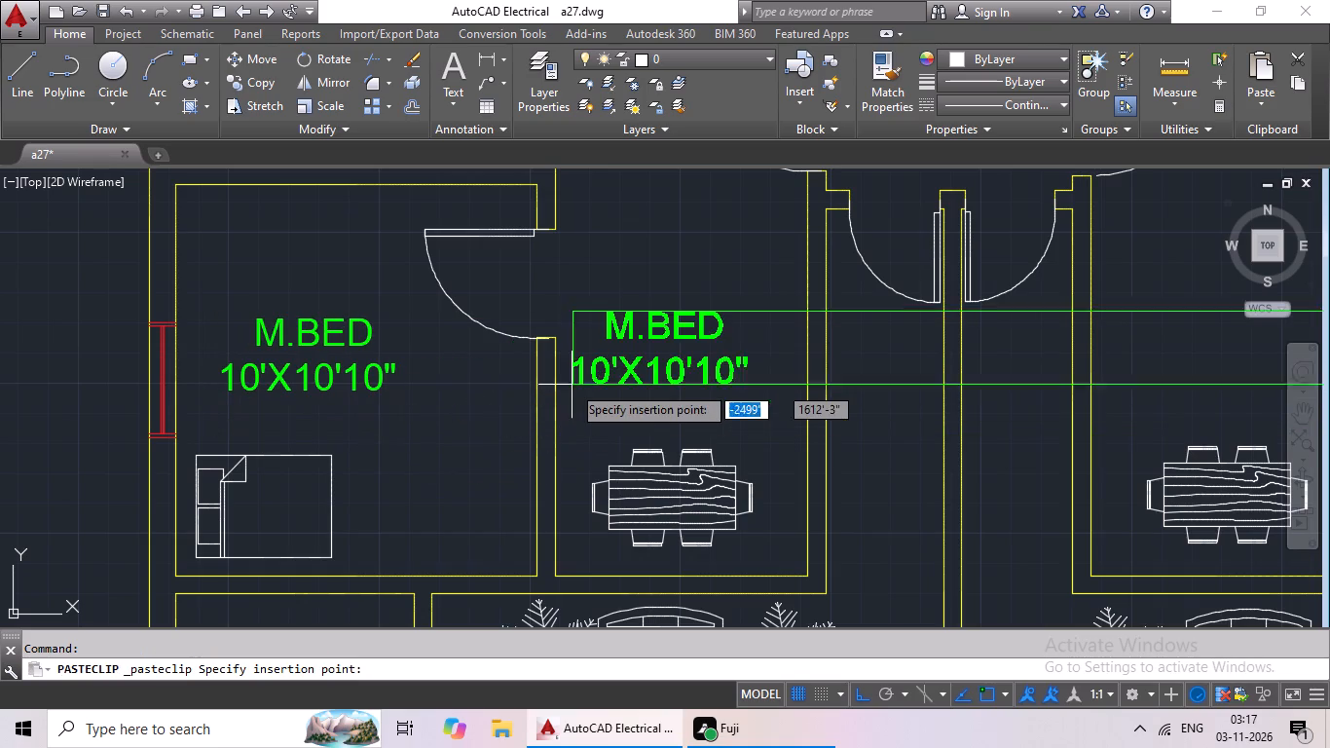
{"action": "scroll", "coordinate": [578, 374], "scroll_direction": "down", "scroll_amount": 2}
{"action": "middle_click_drag", "start_coordinate": [568, 384], "coordinate": [549, 420]}
{"action": "scroll", "coordinate": [565, 406], "scroll_direction": "up", "scroll_amount": 3}
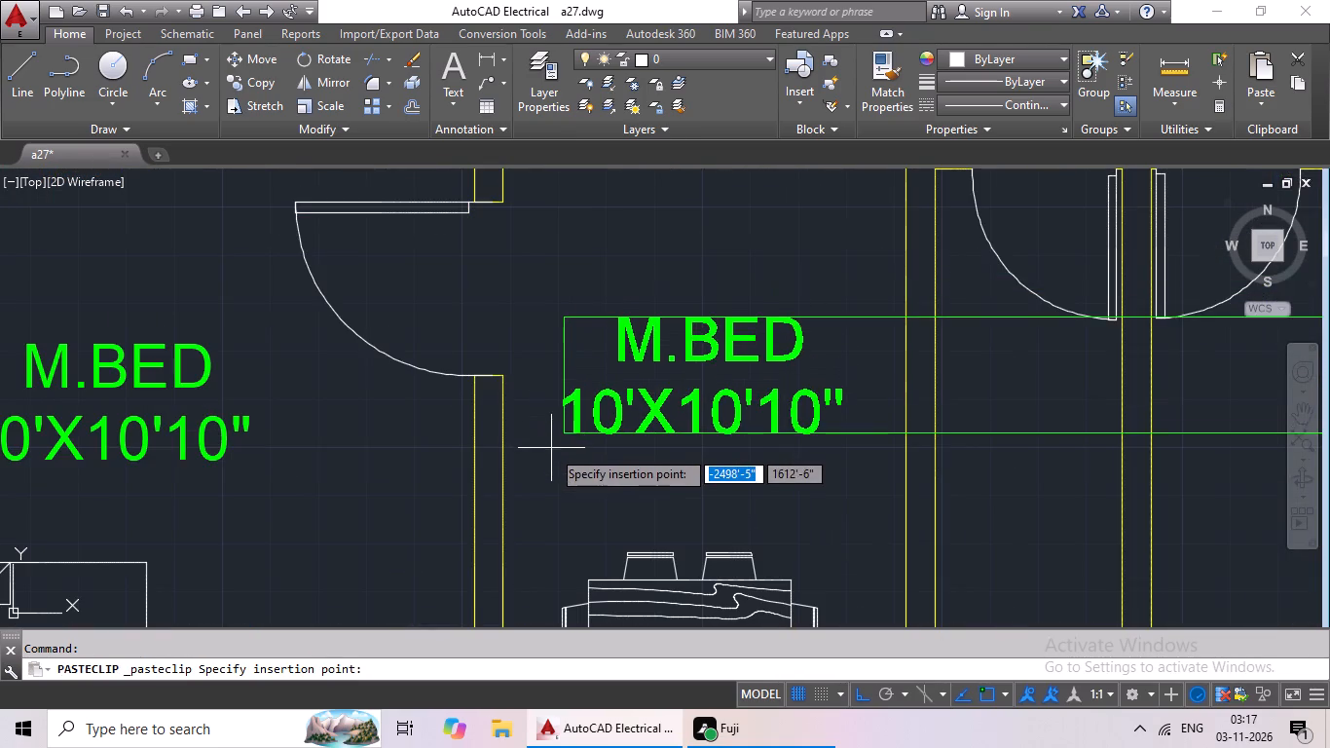
{"action": "scroll", "coordinate": [559, 405], "scroll_direction": "down", "scroll_amount": 1}
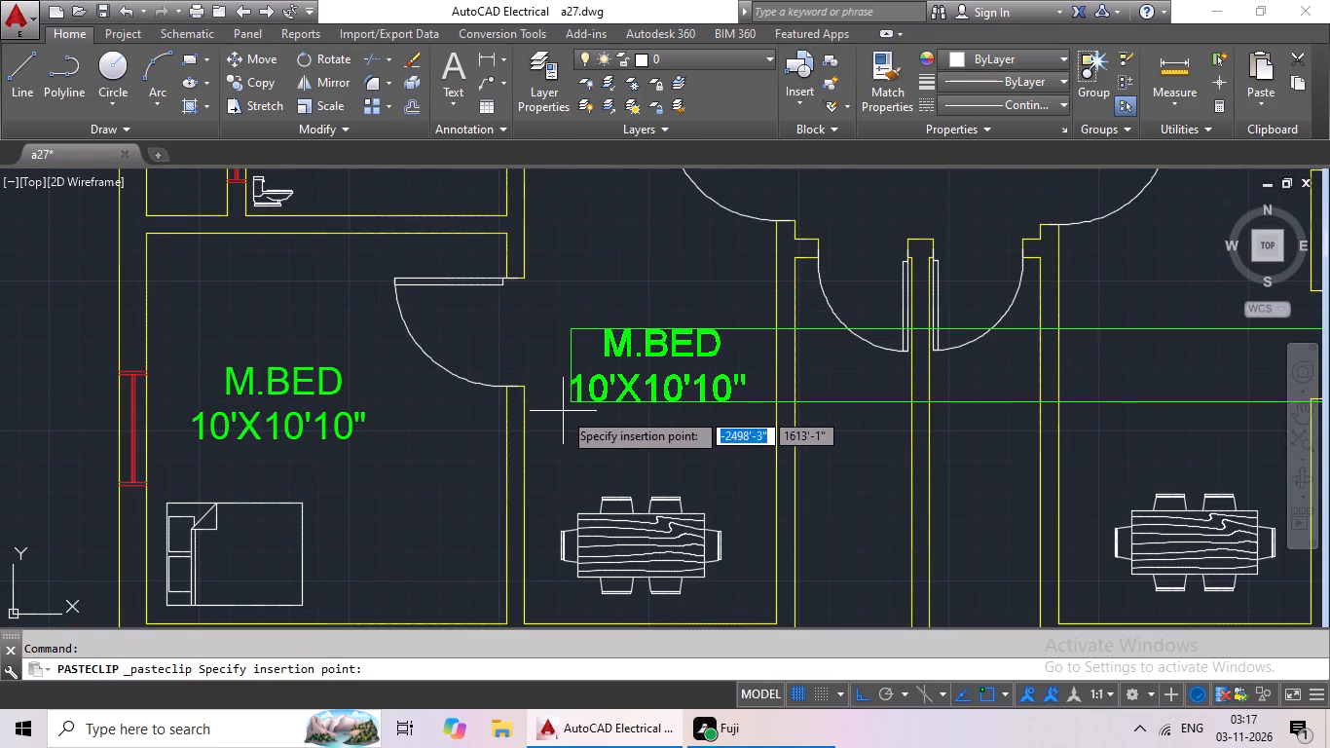
{"action": "left_click", "coordinate": [563, 411]}
{"action": "key", "text": "ctrl+v"}
{"action": "scroll", "coordinate": [576, 405], "scroll_direction": "down", "scroll_amount": 3, "text": "ctrl"}
{"action": "middle_click_drag", "start_coordinate": [581, 404], "coordinate": [531, 417]}
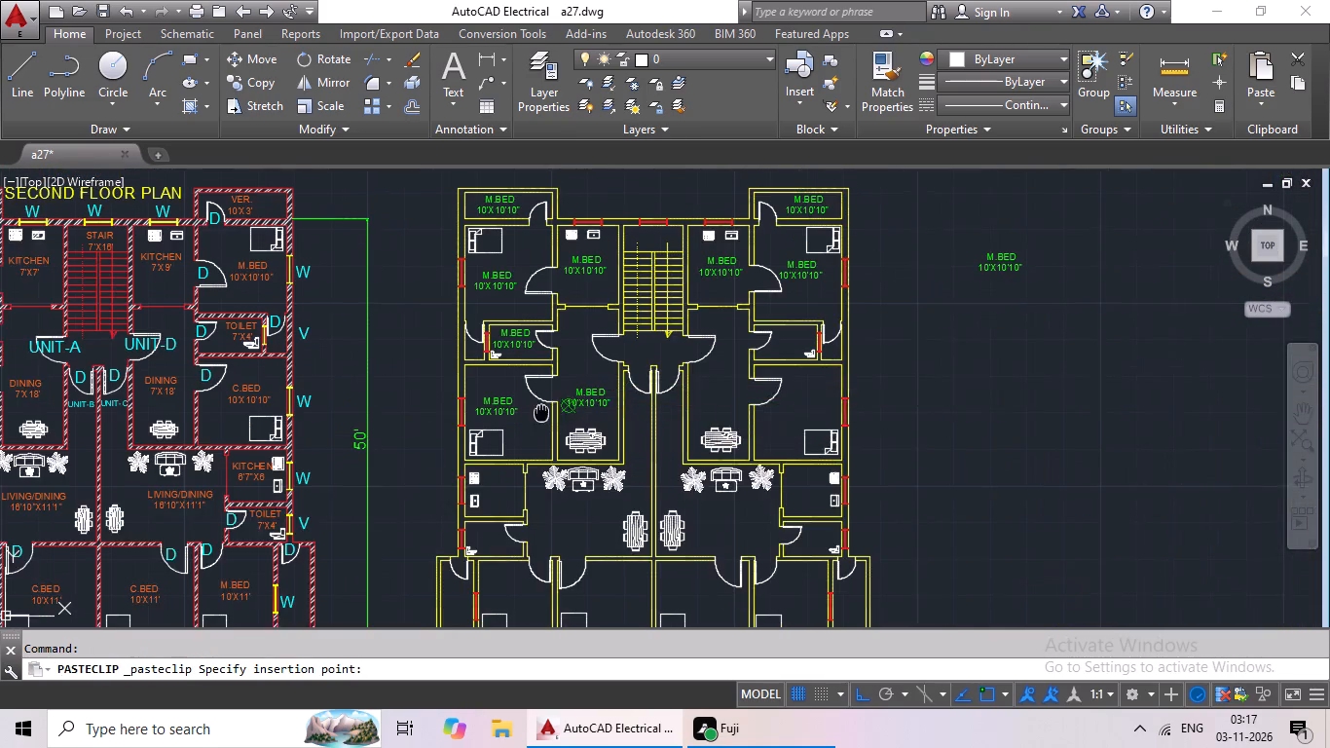
{"action": "middle_click_drag", "start_coordinate": [531, 417], "coordinate": [528, 419]}
{"action": "scroll", "coordinate": [669, 426], "scroll_direction": "up", "scroll_amount": 3}
{"action": "left_click", "coordinate": [595, 387]}
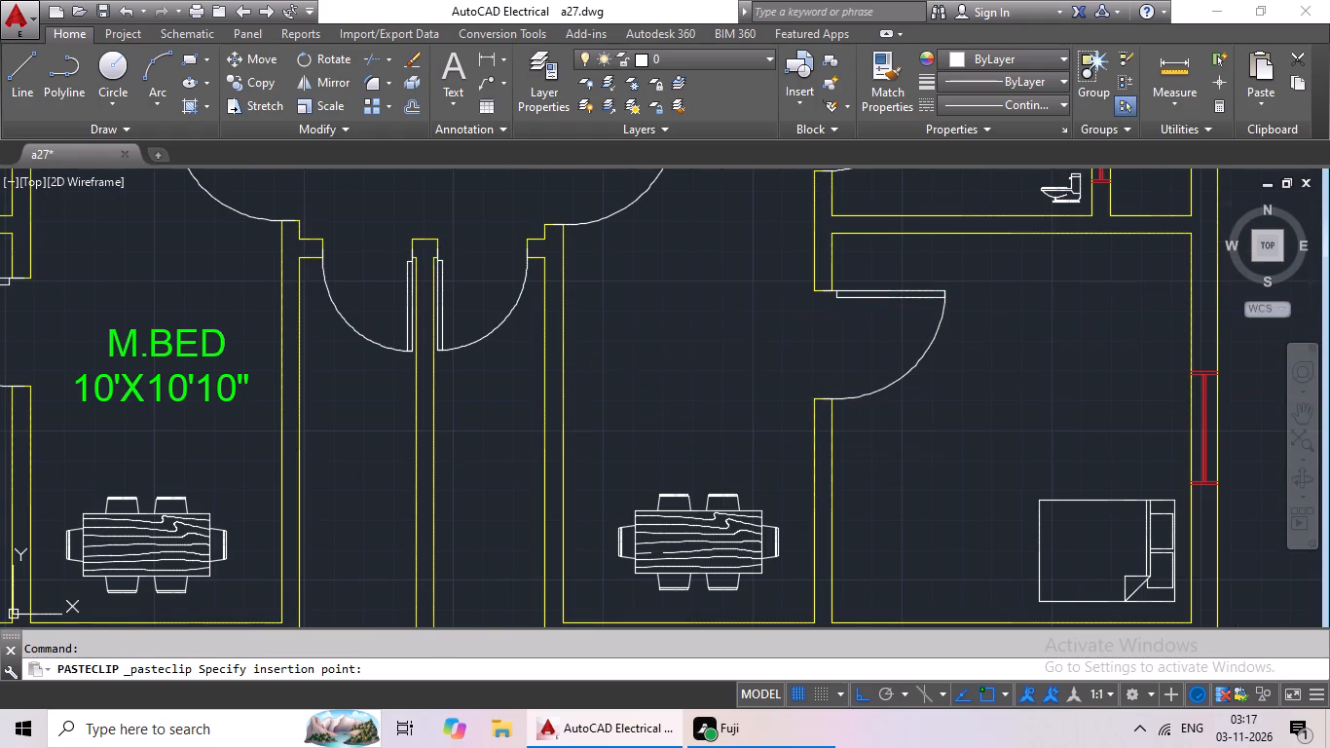
Paste the same label in the east middle bedroom above the bed, and in the toilet north of it.
{"action": "key", "text": "ctrl+v"}
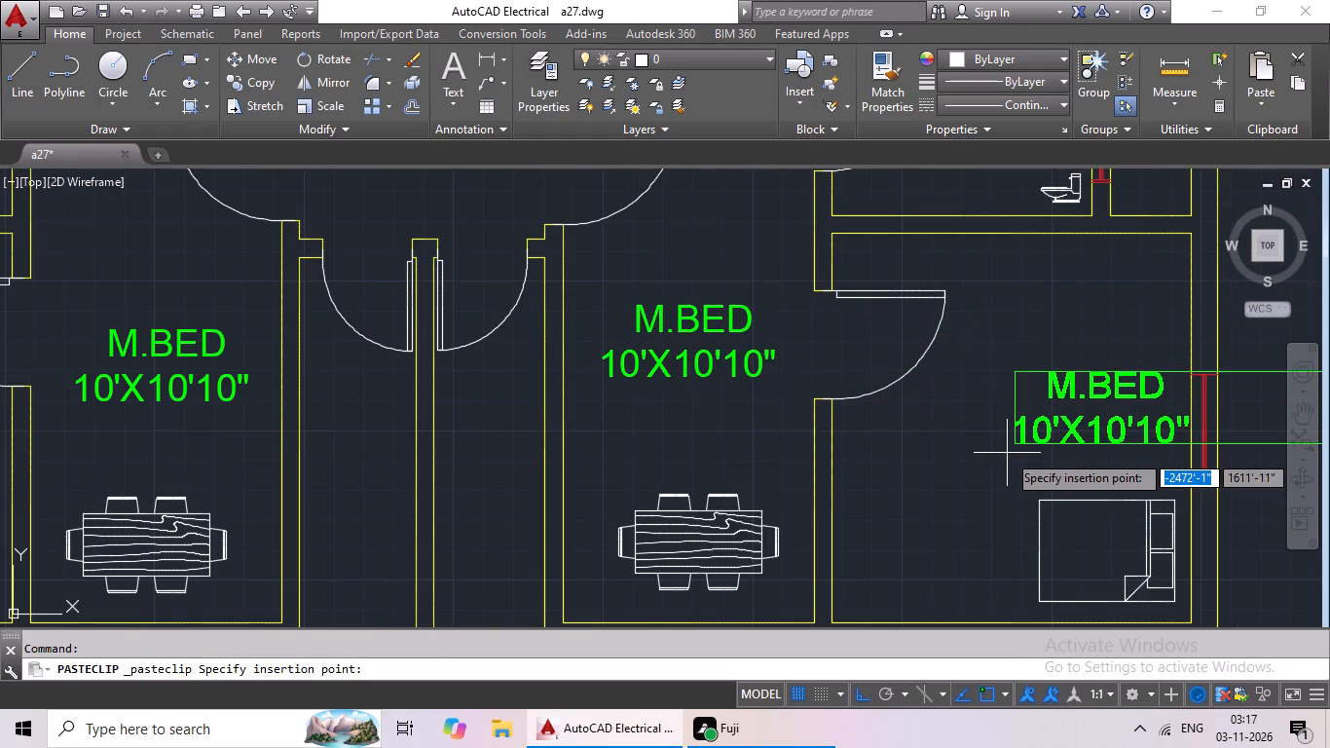
{"action": "left_click", "coordinate": [924, 449]}
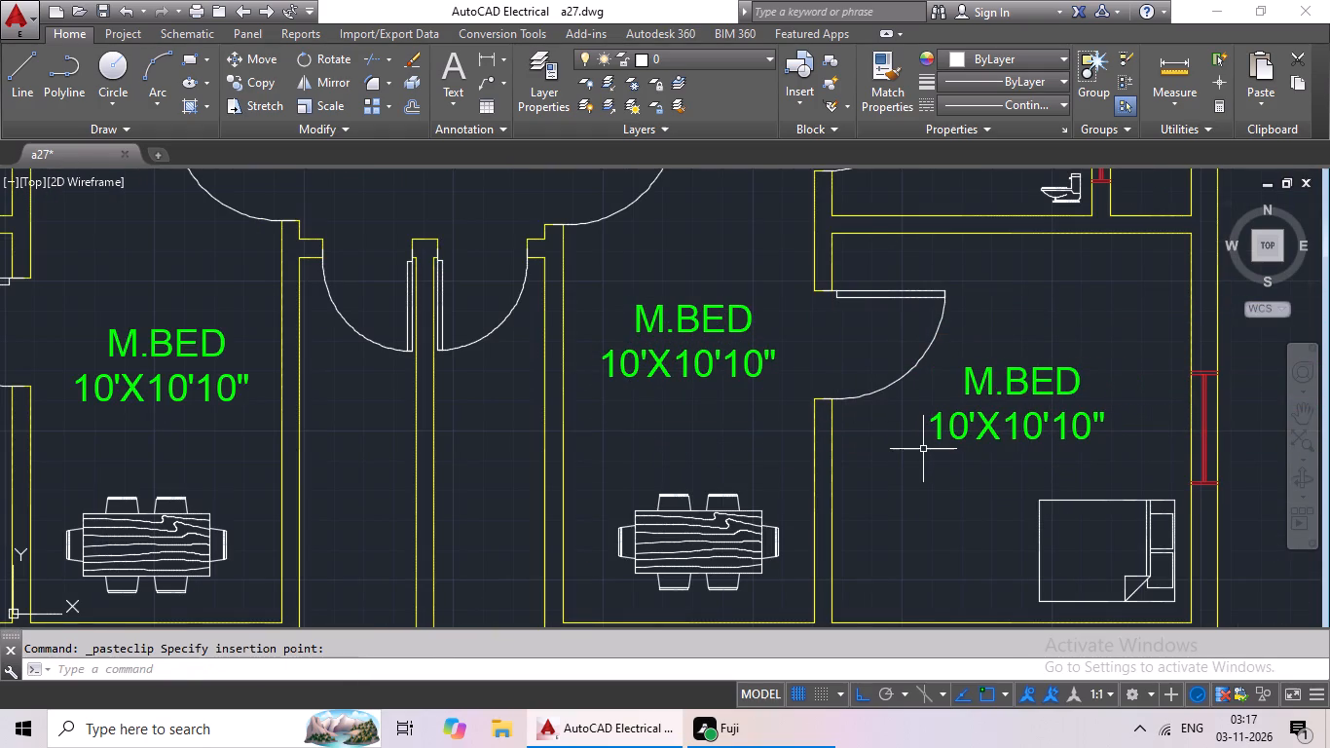
{"action": "key", "text": "ctrl+v"}
{"action": "scroll", "coordinate": [922, 449], "scroll_direction": "down", "scroll_amount": 3, "text": "ctrl"}
{"action": "scroll", "coordinate": [928, 363], "scroll_direction": "up", "scroll_amount": 3}
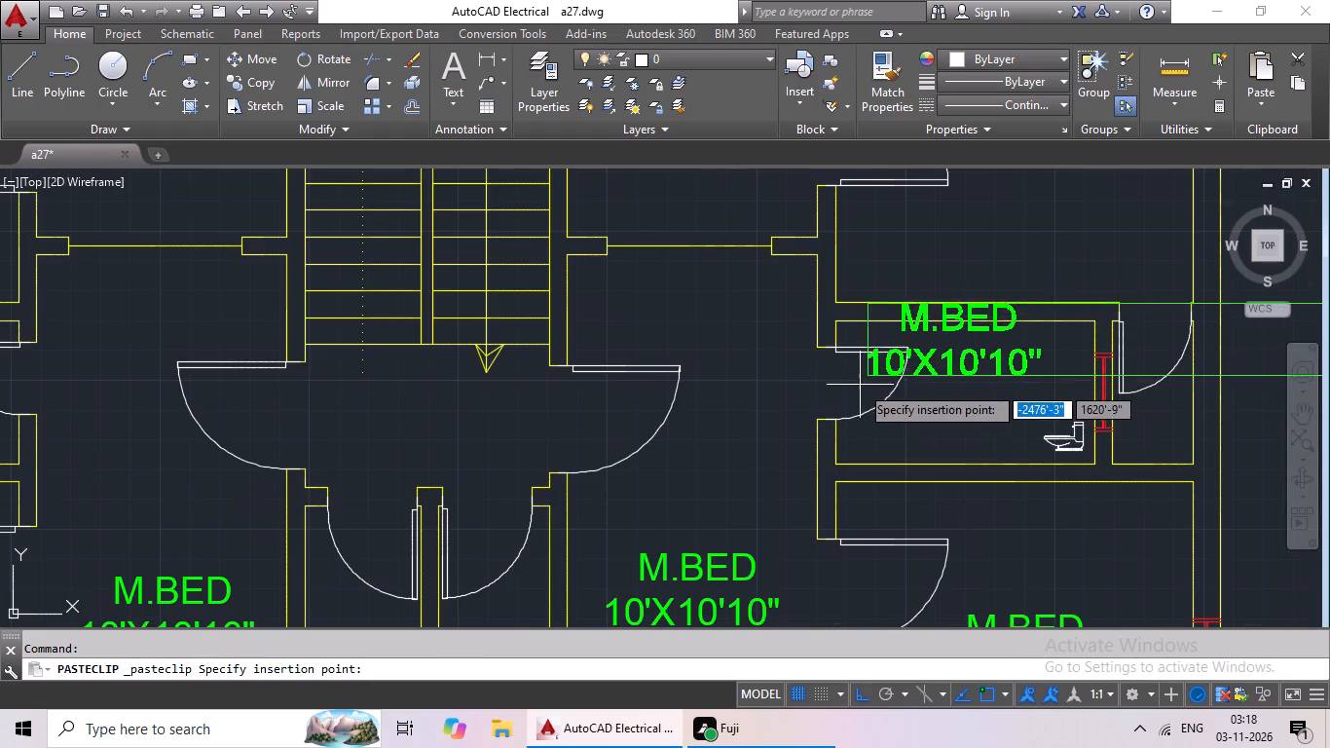
{"action": "left_click", "coordinate": [900, 425]}
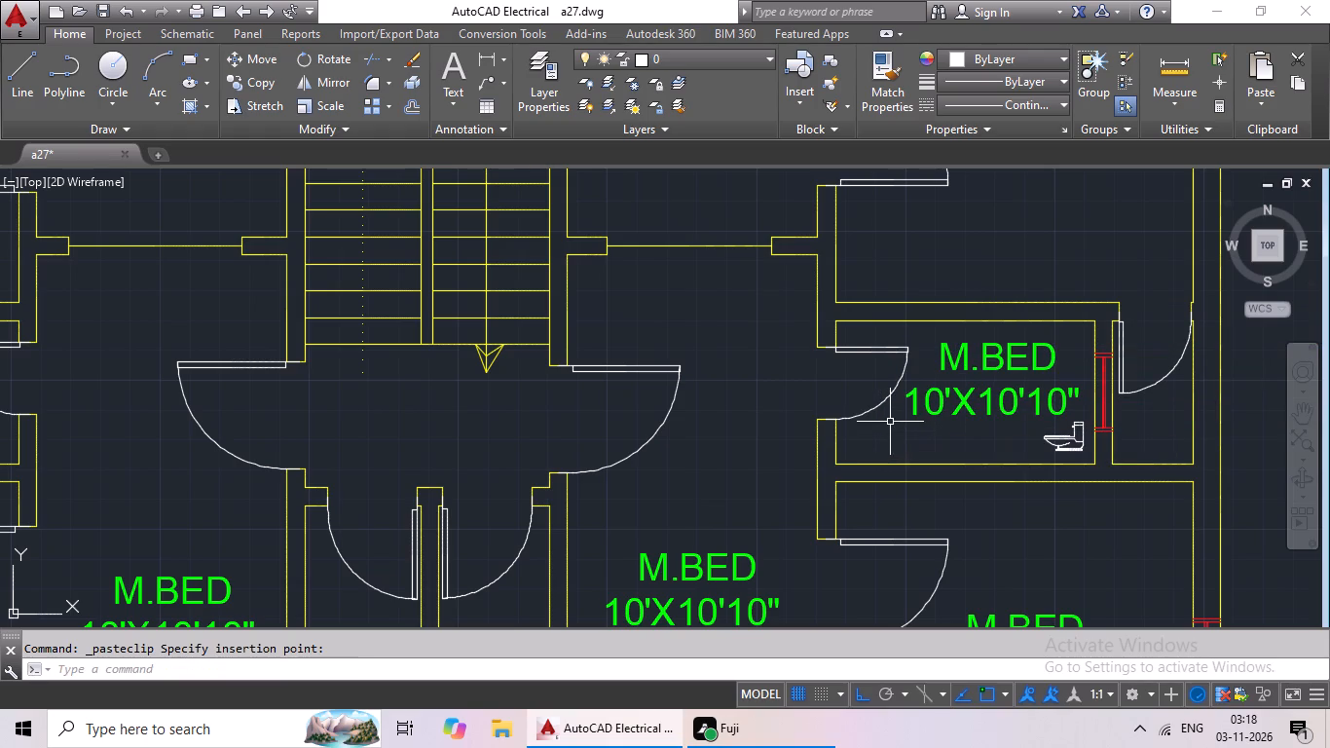
Paste the same label in the lower west kitchen beside the stove and sink, and in the toilet south of it.
{"action": "scroll", "coordinate": [967, 274], "scroll_direction": "down", "scroll_amount": 2}
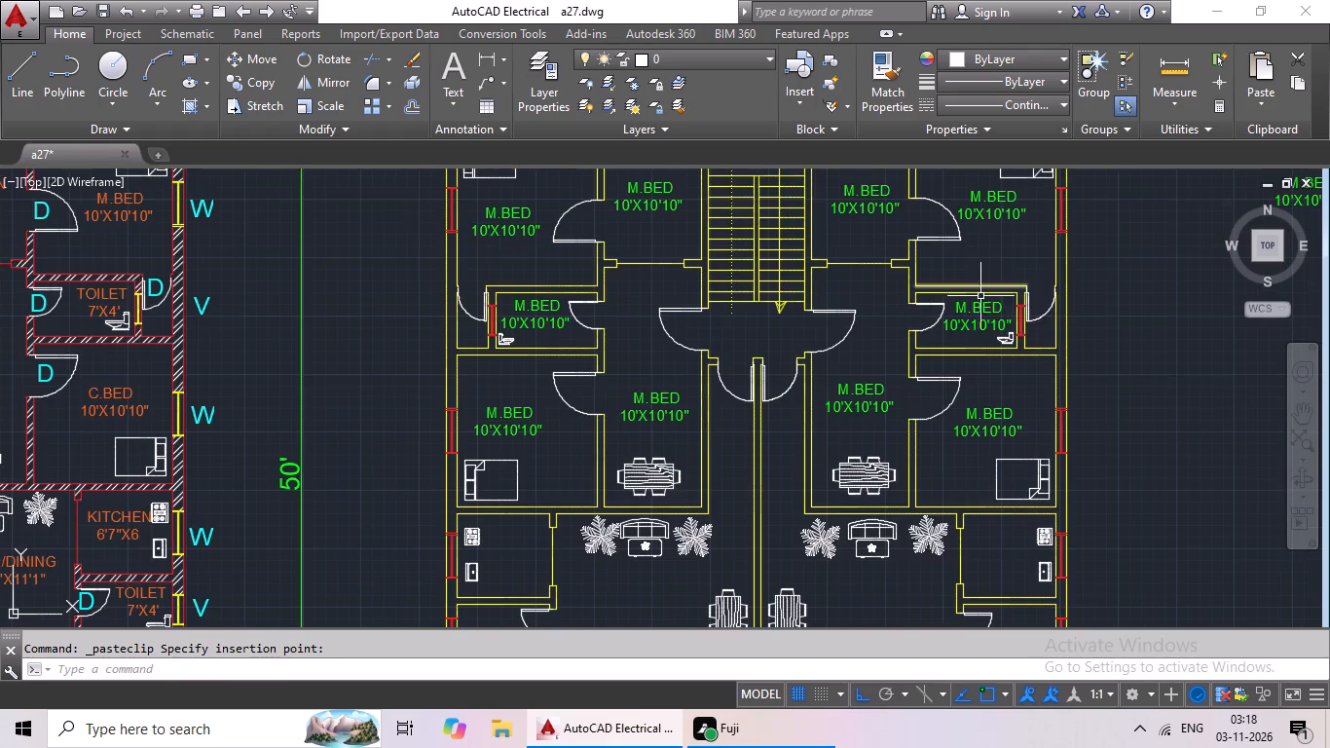
{"action": "middle_click_drag", "start_coordinate": [988, 305], "coordinate": [781, 273]}
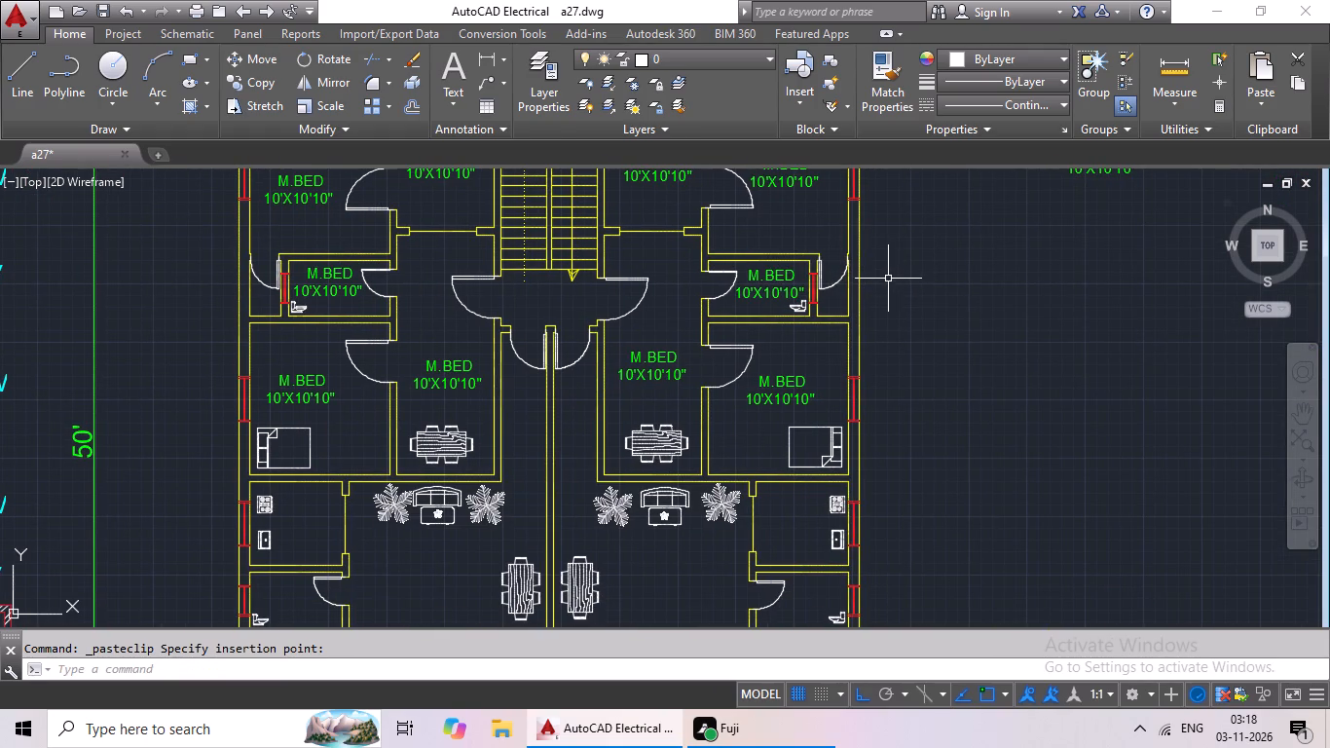
{"action": "key", "text": "ctrl+c"}
{"action": "key", "text": "ctrl+v"}
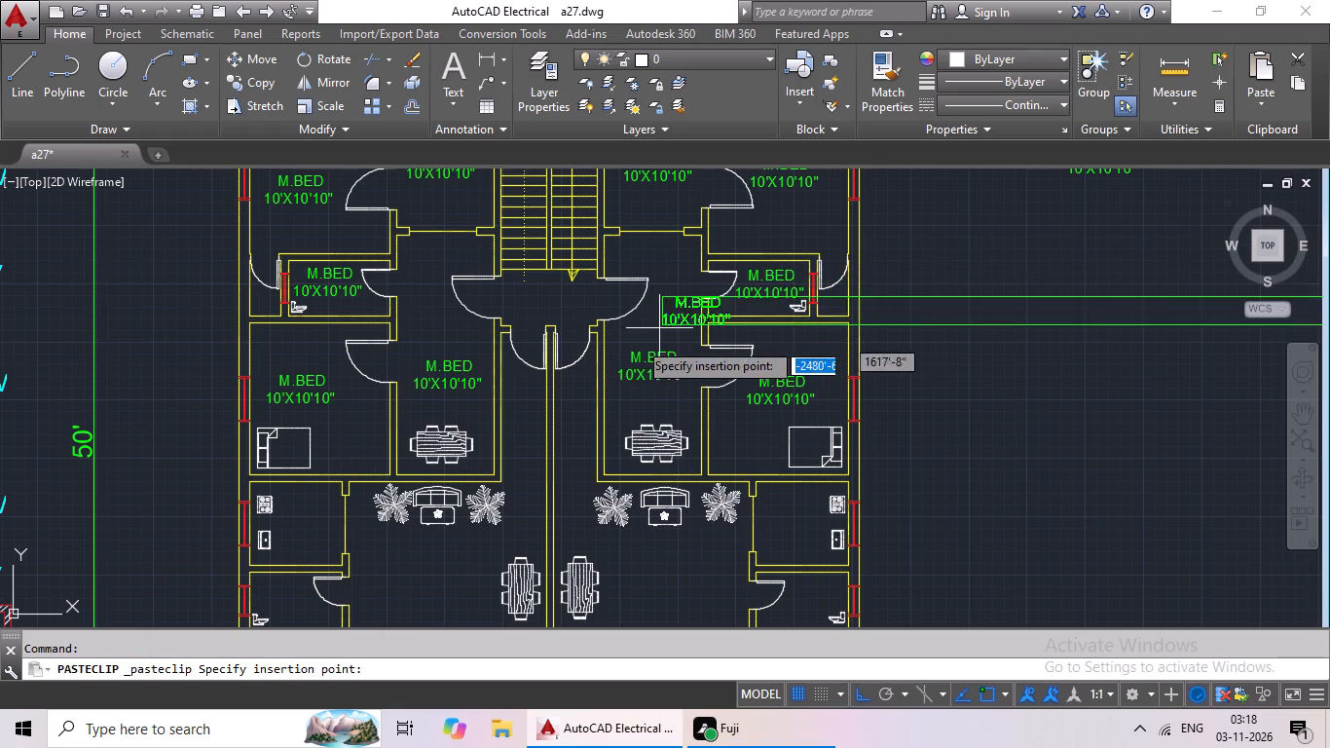
{"action": "middle_click_drag", "start_coordinate": [606, 349], "coordinate": [778, 192]}
{"action": "scroll", "coordinate": [461, 388], "scroll_direction": "up", "scroll_amount": 3}
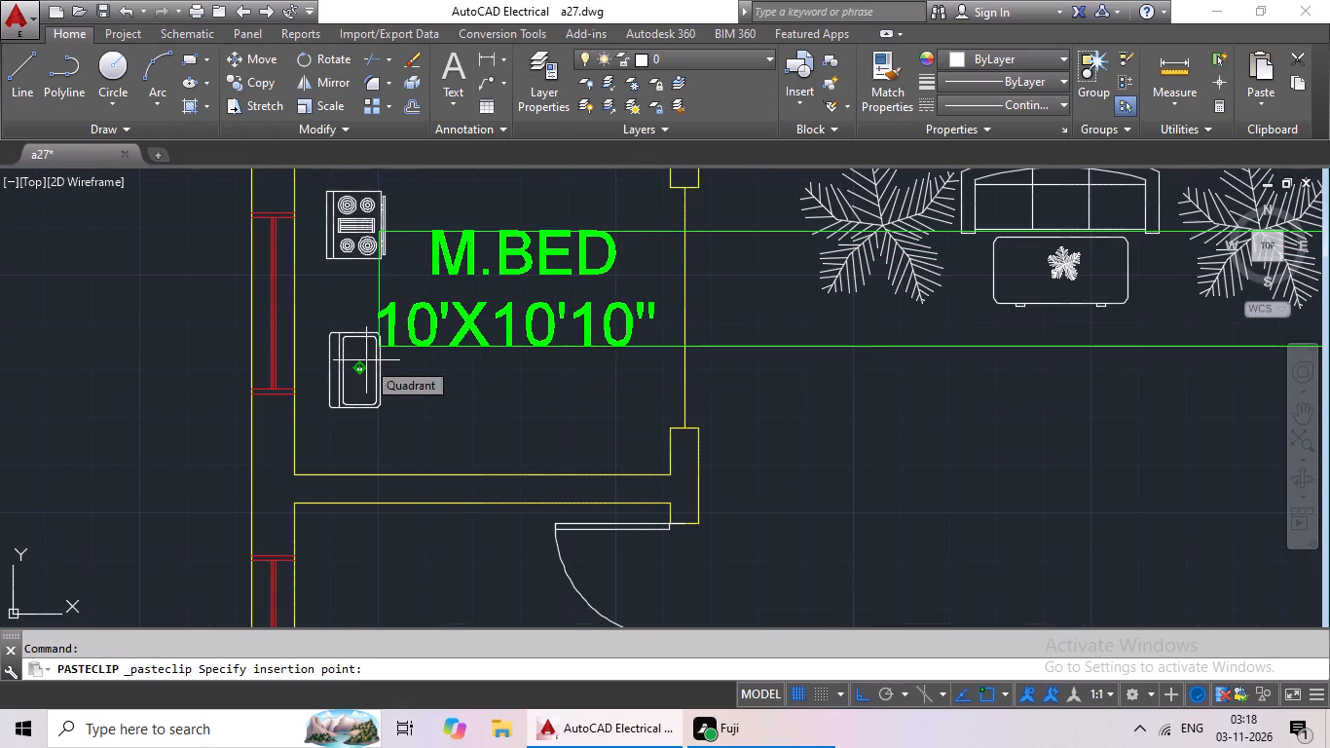
{"action": "left_click", "coordinate": [366, 360]}
{"action": "key", "text": "ctrl+v"}
{"action": "middle_click_drag", "start_coordinate": [416, 353], "coordinate": [487, 179]}
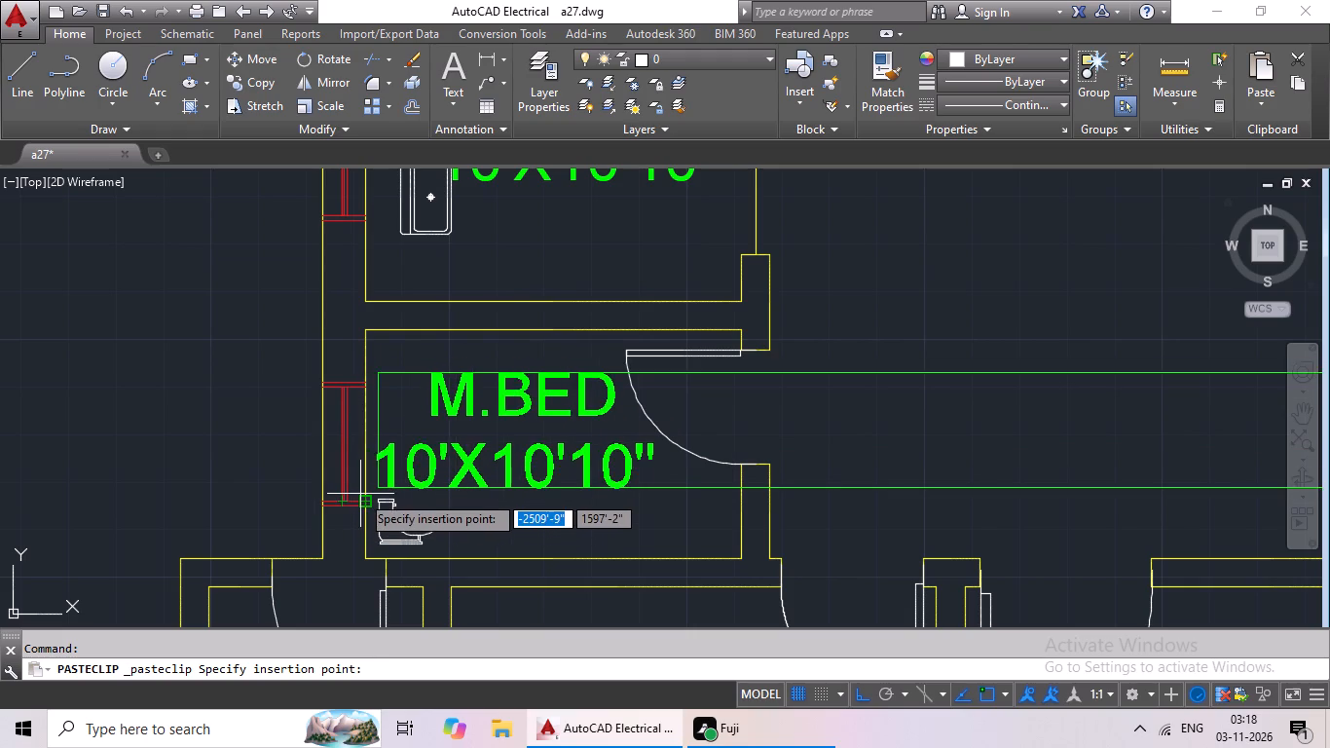
{"action": "left_click", "coordinate": [372, 491]}
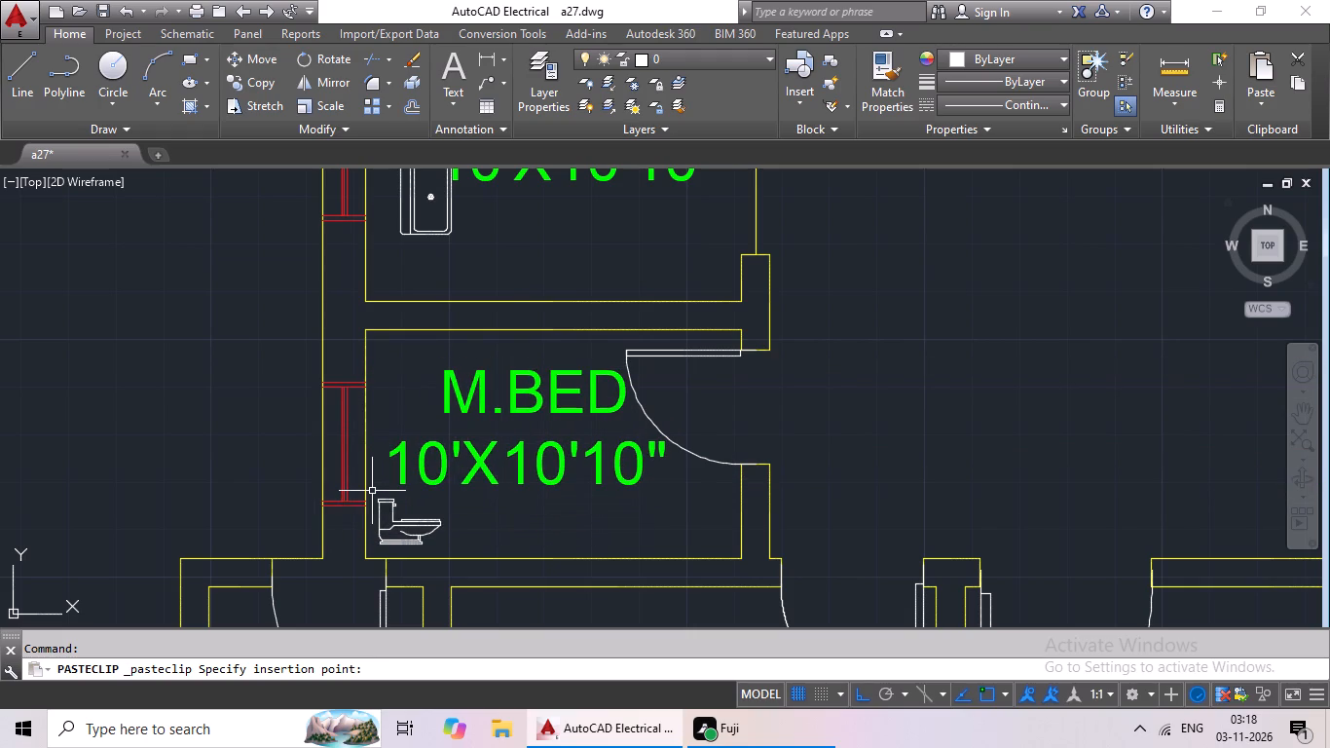
Paste the same label in the west and east living/dining rooms, south of the sofas and beside the dining tables.
{"action": "key", "text": "ctrl+v"}
{"action": "scroll", "coordinate": [643, 424], "scroll_direction": "down", "scroll_amount": 3}
{"action": "scroll", "coordinate": [714, 429], "scroll_direction": "up", "scroll_amount": 4}
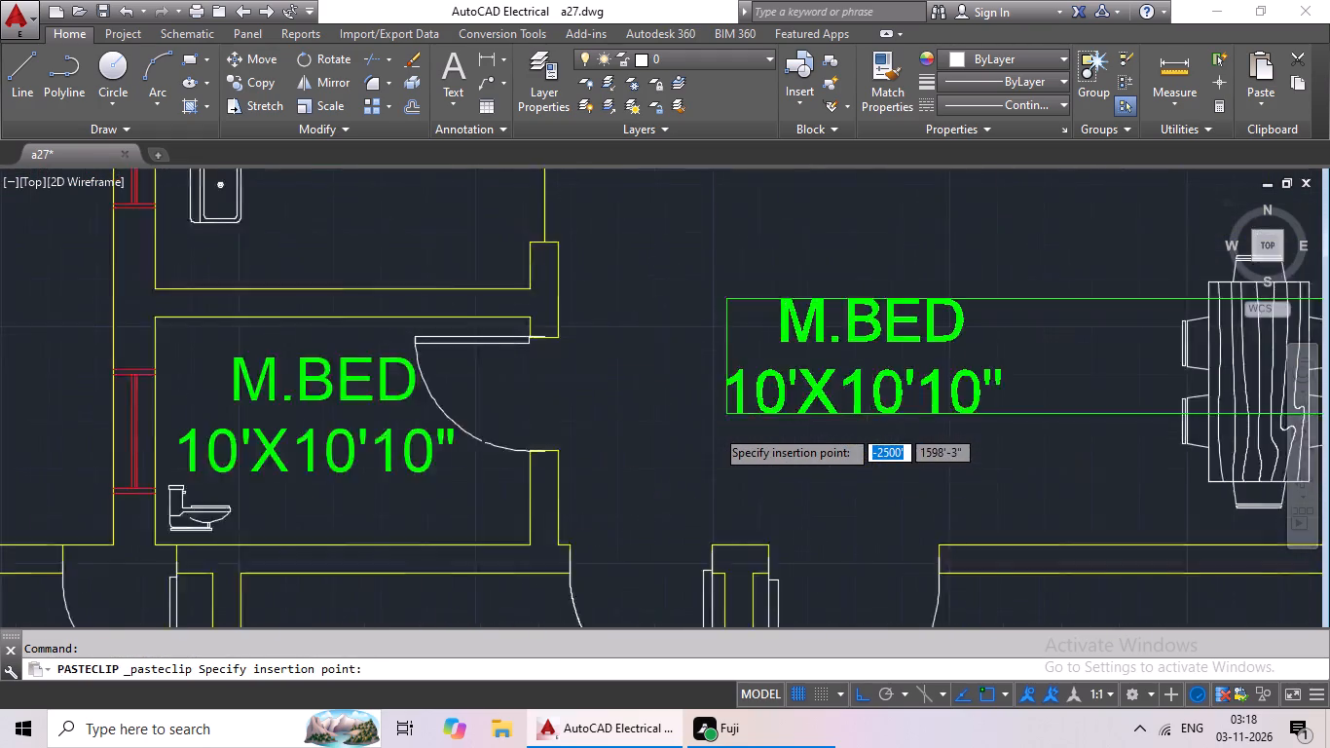
{"action": "scroll", "coordinate": [720, 413], "scroll_direction": "down", "scroll_amount": 2}
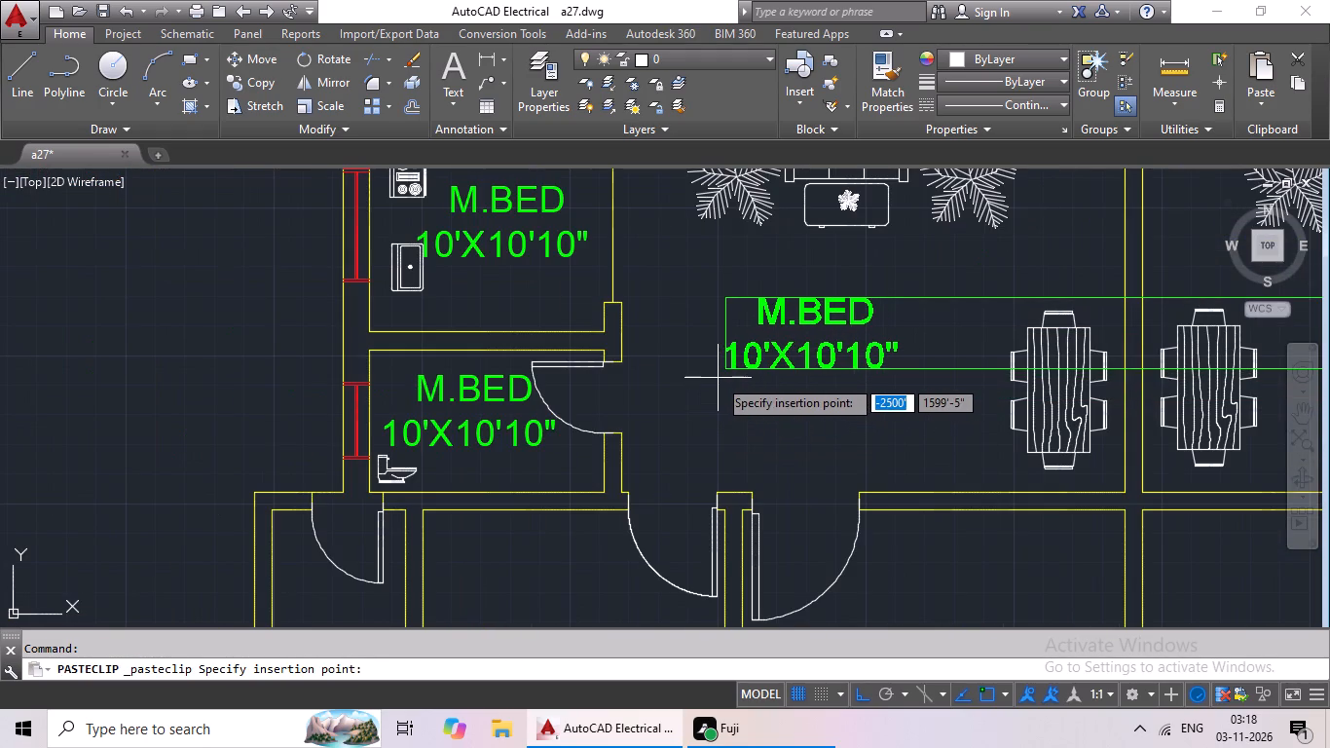
{"action": "left_click", "coordinate": [718, 378]}
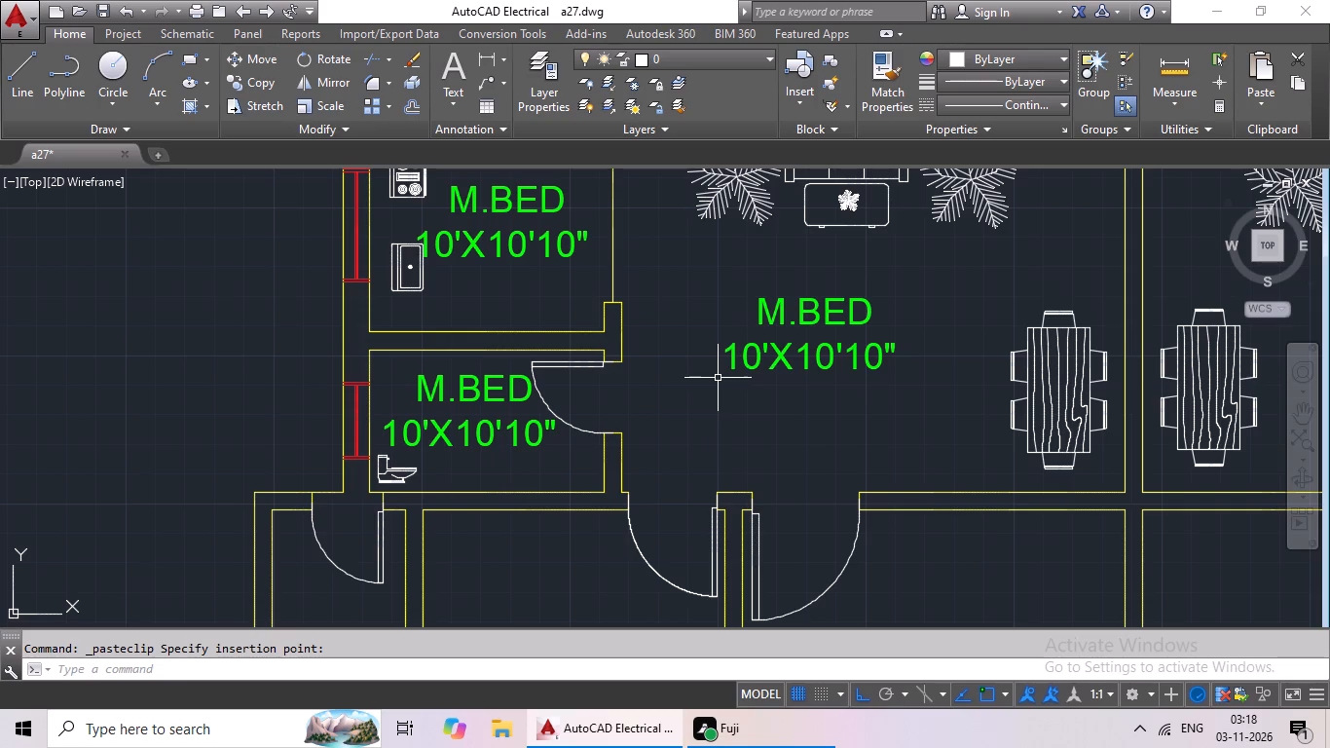
{"action": "key", "text": "ctrl+v"}
{"action": "scroll", "coordinate": [751, 368], "scroll_direction": "down", "scroll_amount": 2, "text": "ctrl"}
{"action": "middle_click_drag", "start_coordinate": [755, 368], "coordinate": [610, 329]}
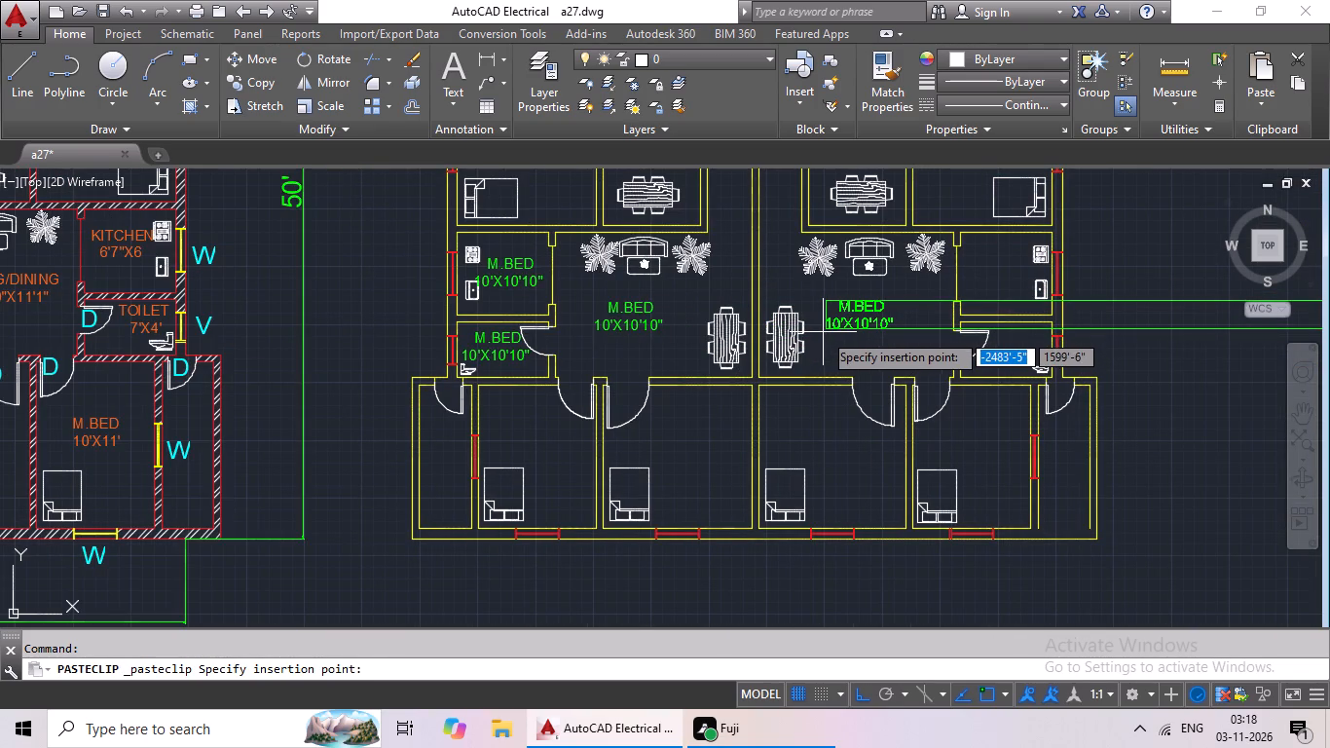
{"action": "left_click", "coordinate": [820, 333]}
Paste the same label in the lower east kitchen beside the stove and sink, and in the toilet south of it.
{"action": "key", "text": "ctrl+v"}
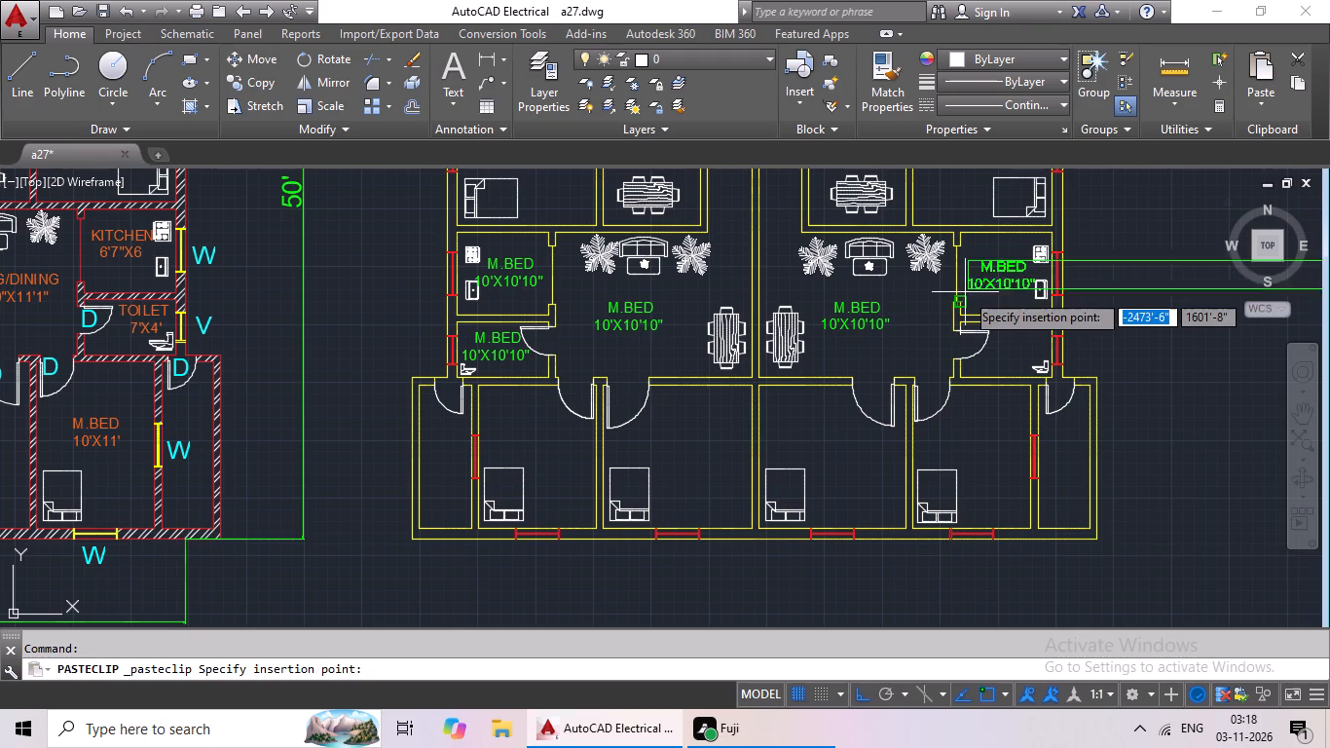
{"action": "scroll", "coordinate": [963, 290], "scroll_direction": "up", "scroll_amount": 2}
{"action": "middle_click_drag", "start_coordinate": [963, 289], "coordinate": [577, 321]}
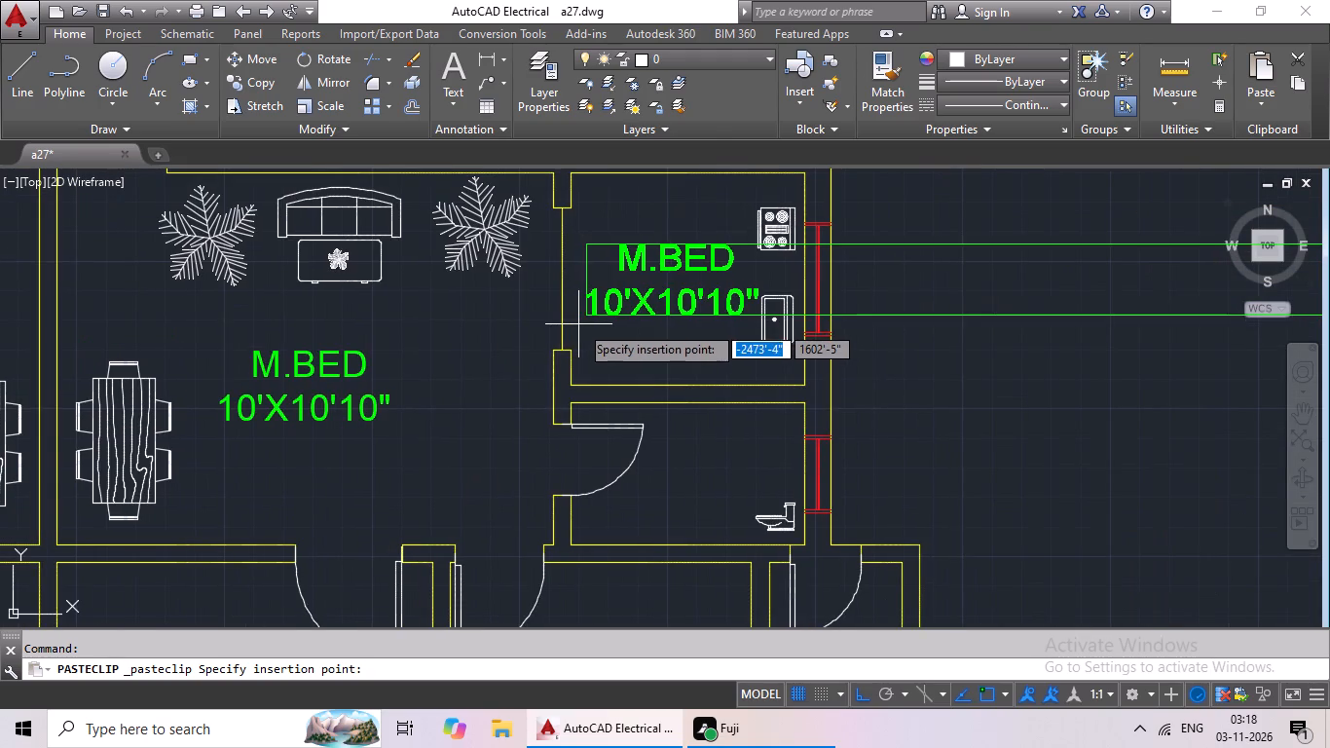
{"action": "left_click", "coordinate": [583, 318]}
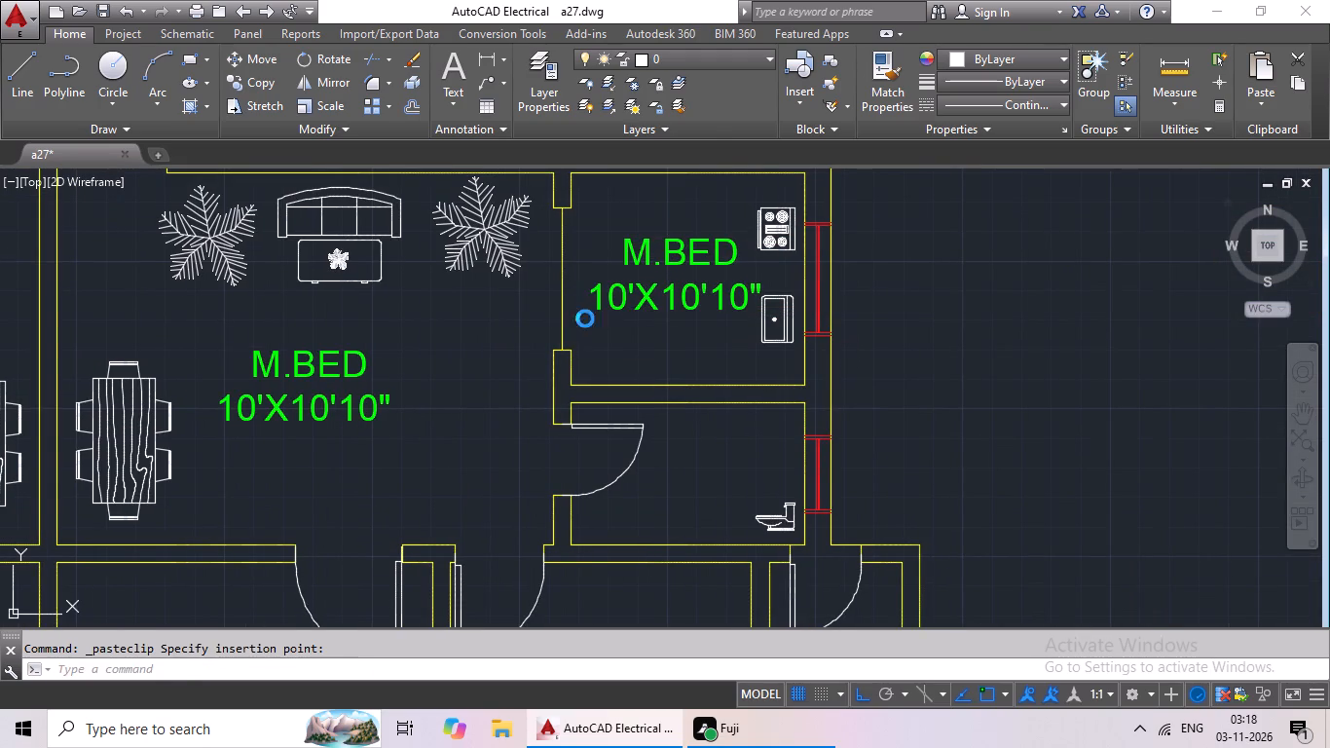
{"action": "key", "text": "ctrl+v"}
{"action": "left_click", "coordinate": [607, 504]}
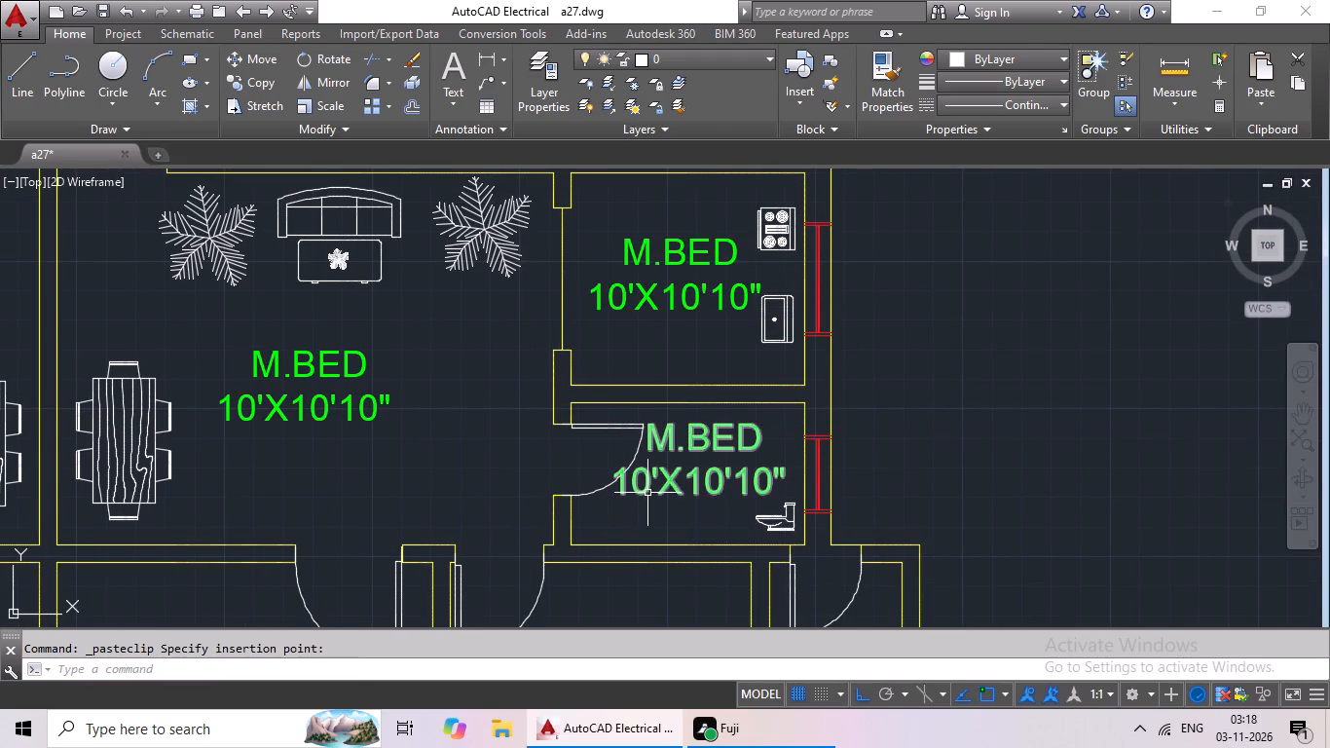
Paste the same label above the bed in the easternmost bedroom of the south row.
{"action": "key", "text": "ctrl+v"}
{"action": "scroll", "coordinate": [651, 487], "scroll_direction": "down", "scroll_amount": 2, "text": "ctrl"}
{"action": "middle_click_drag", "start_coordinate": [644, 411], "coordinate": [646, 322]}
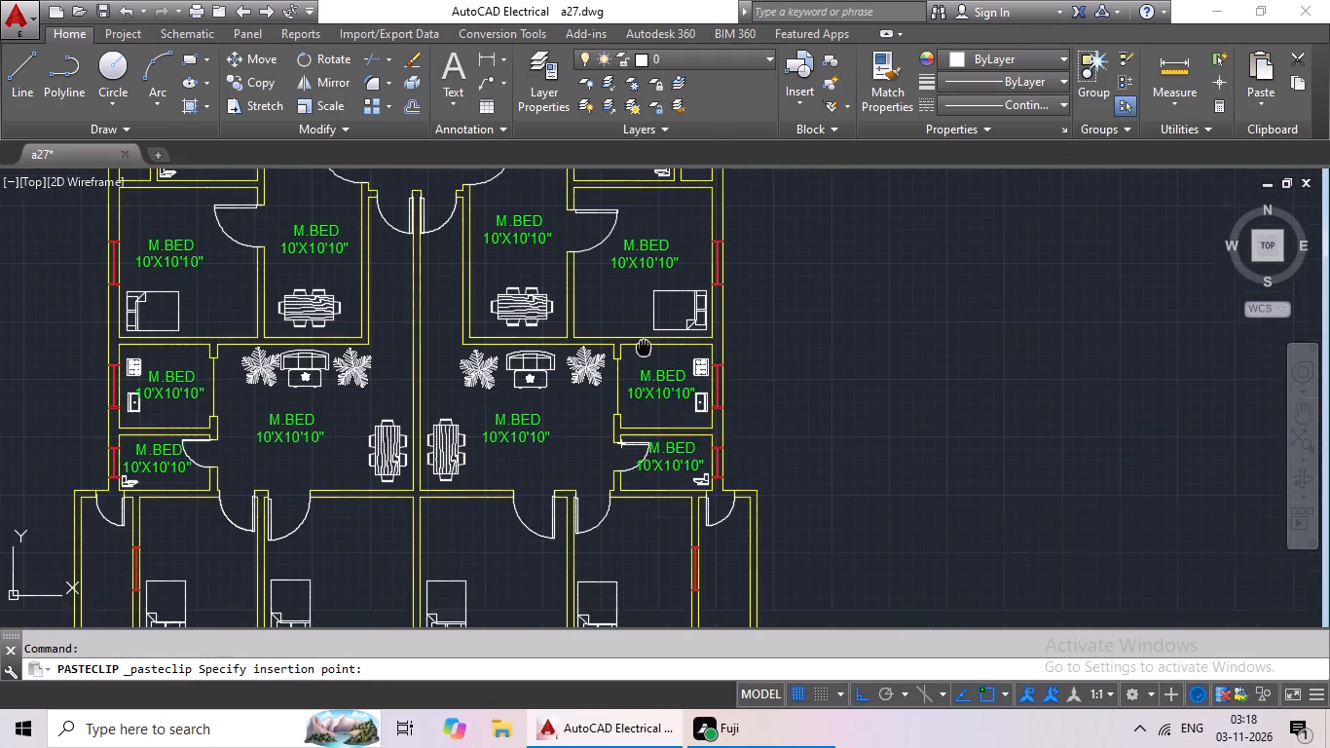
{"action": "middle_click_drag", "start_coordinate": [646, 322], "coordinate": [664, 223]}
{"action": "scroll", "coordinate": [623, 392], "scroll_direction": "up", "scroll_amount": 3}
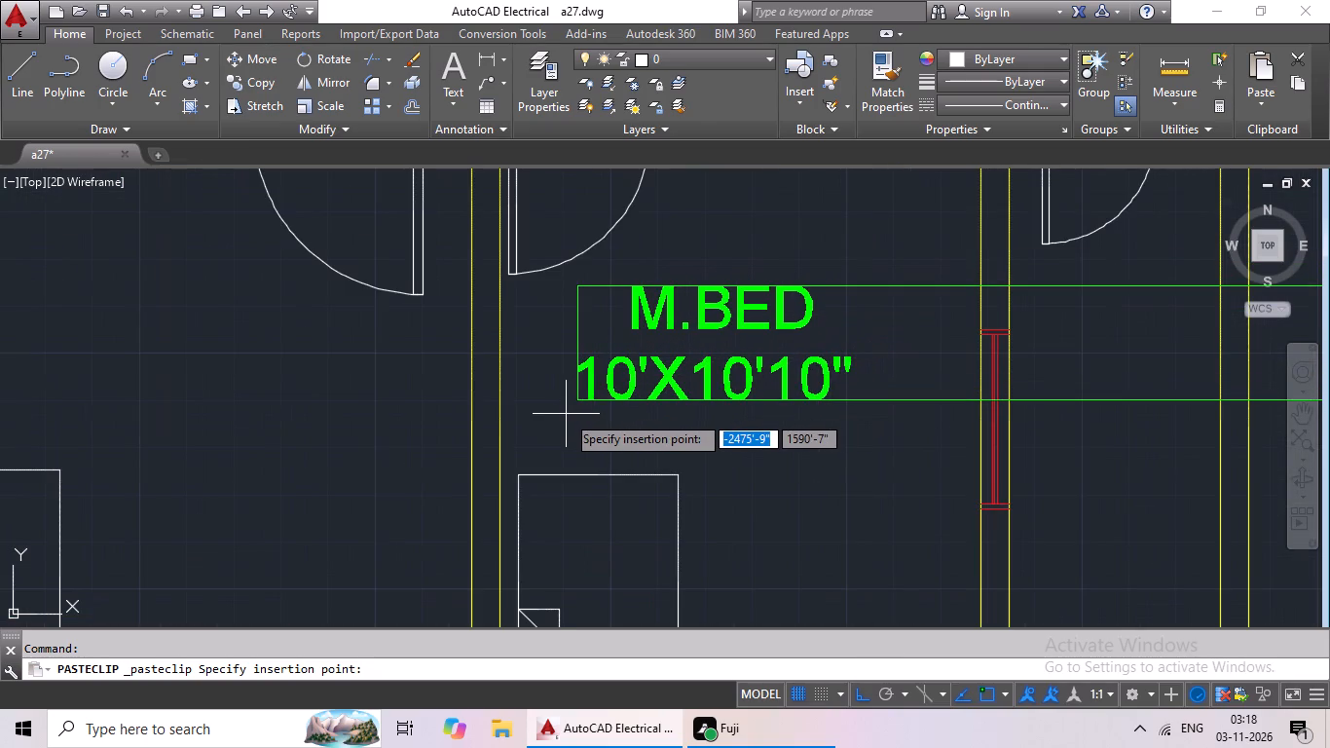
{"action": "left_click", "coordinate": [567, 414]}
Paste the same M.BED 10'X10'10" label above the beds in the remaining three bedrooms of the south row.
{"action": "key", "text": "ctrl+v"}
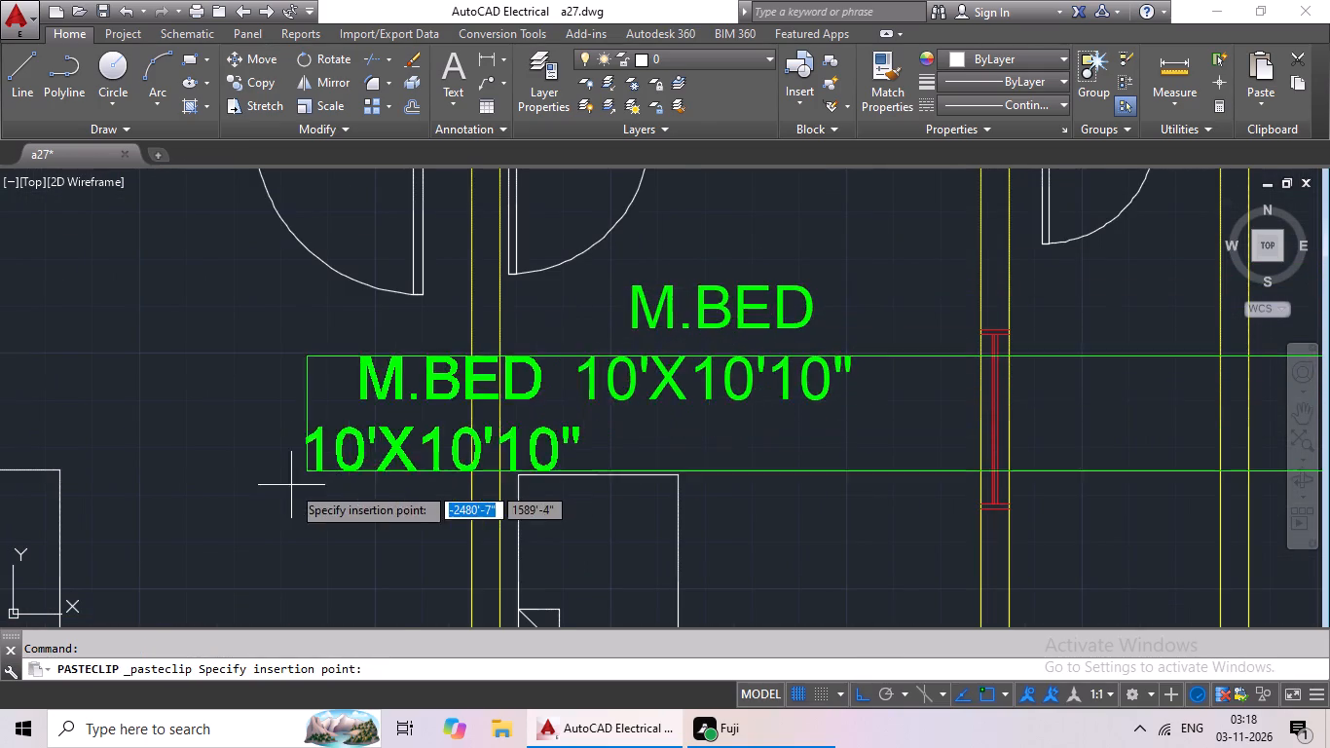
{"action": "scroll", "coordinate": [292, 485], "scroll_direction": "down", "scroll_amount": 1}
{"action": "middle_click_drag", "start_coordinate": [440, 462], "coordinate": [807, 388]}
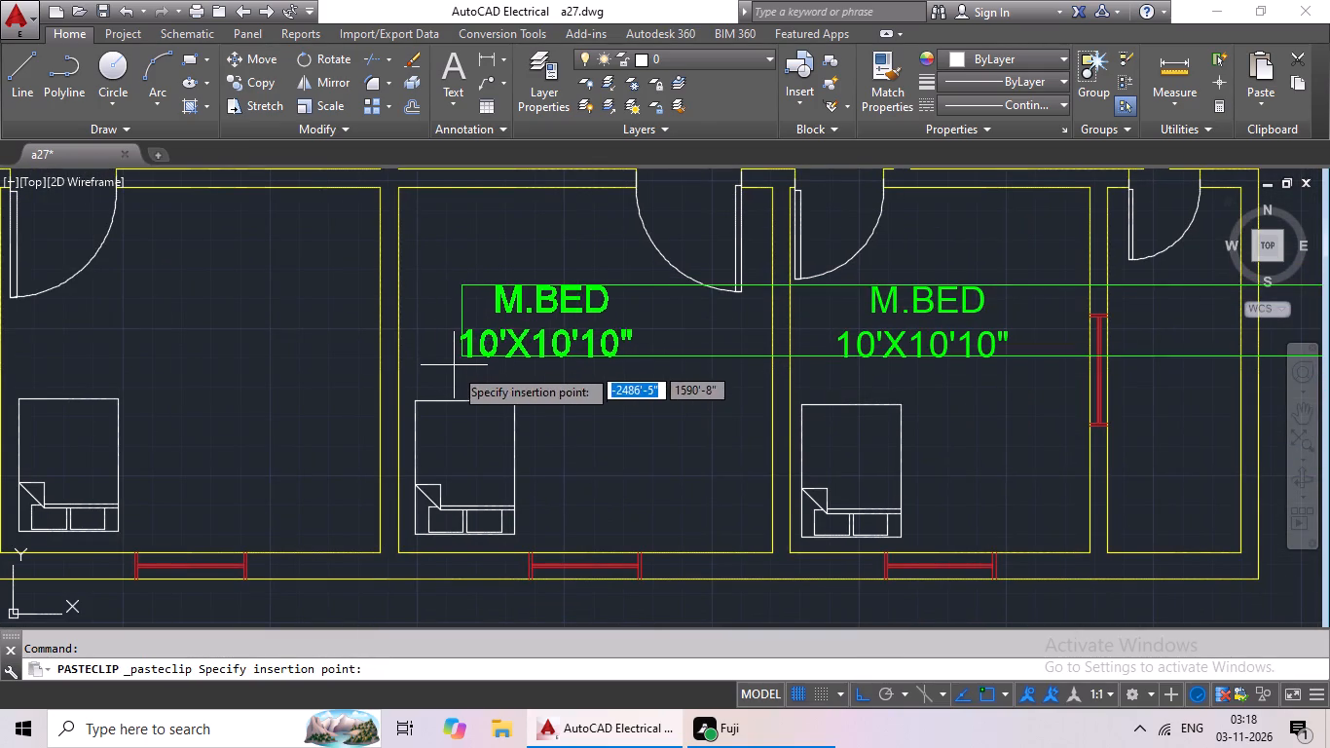
{"action": "left_click", "coordinate": [462, 381]}
{"action": "key", "text": "ctrl+v"}
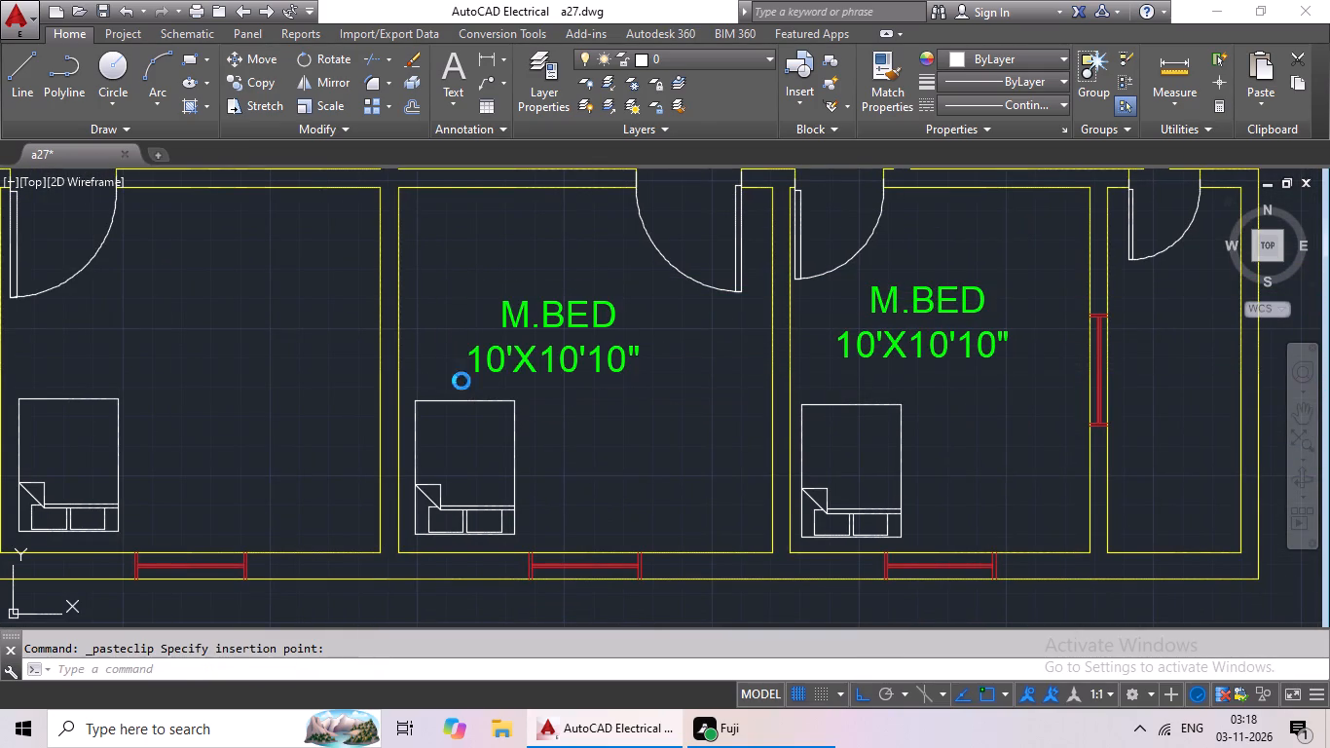
{"action": "scroll", "coordinate": [462, 384], "scroll_direction": "down", "scroll_amount": 1, "text": "ctrl"}
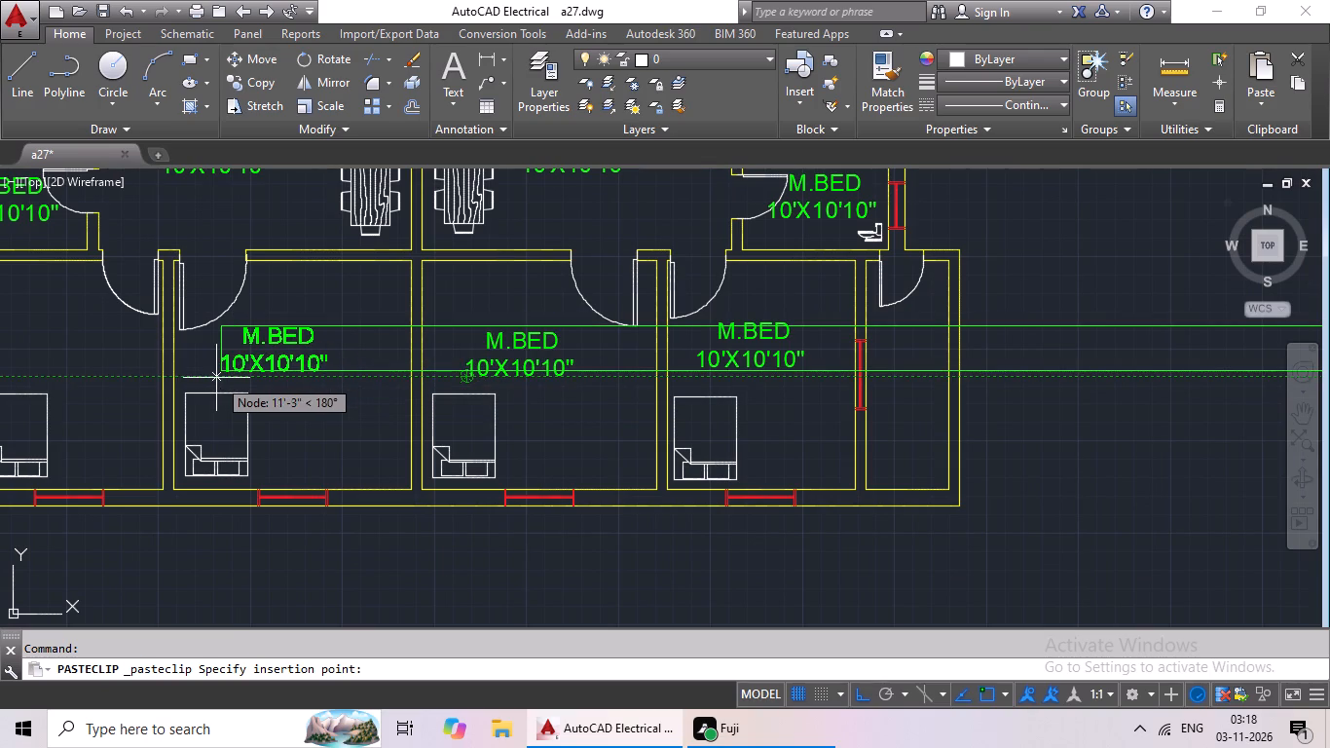
{"action": "left_click", "coordinate": [228, 380]}
{"action": "key", "text": "ctrl+c"}
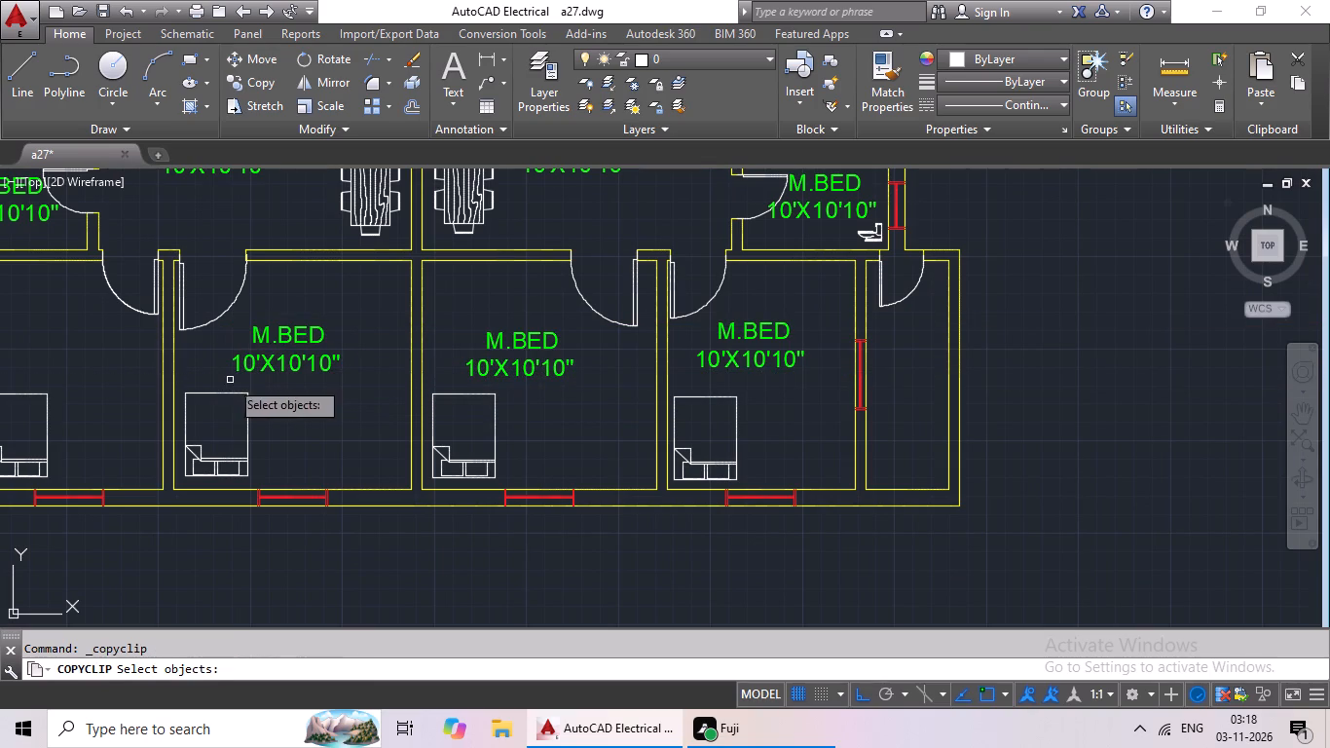
{"action": "middle_click_drag", "start_coordinate": [247, 386], "coordinate": [464, 395]}
{"action": "key", "text": "ctrl+v"}
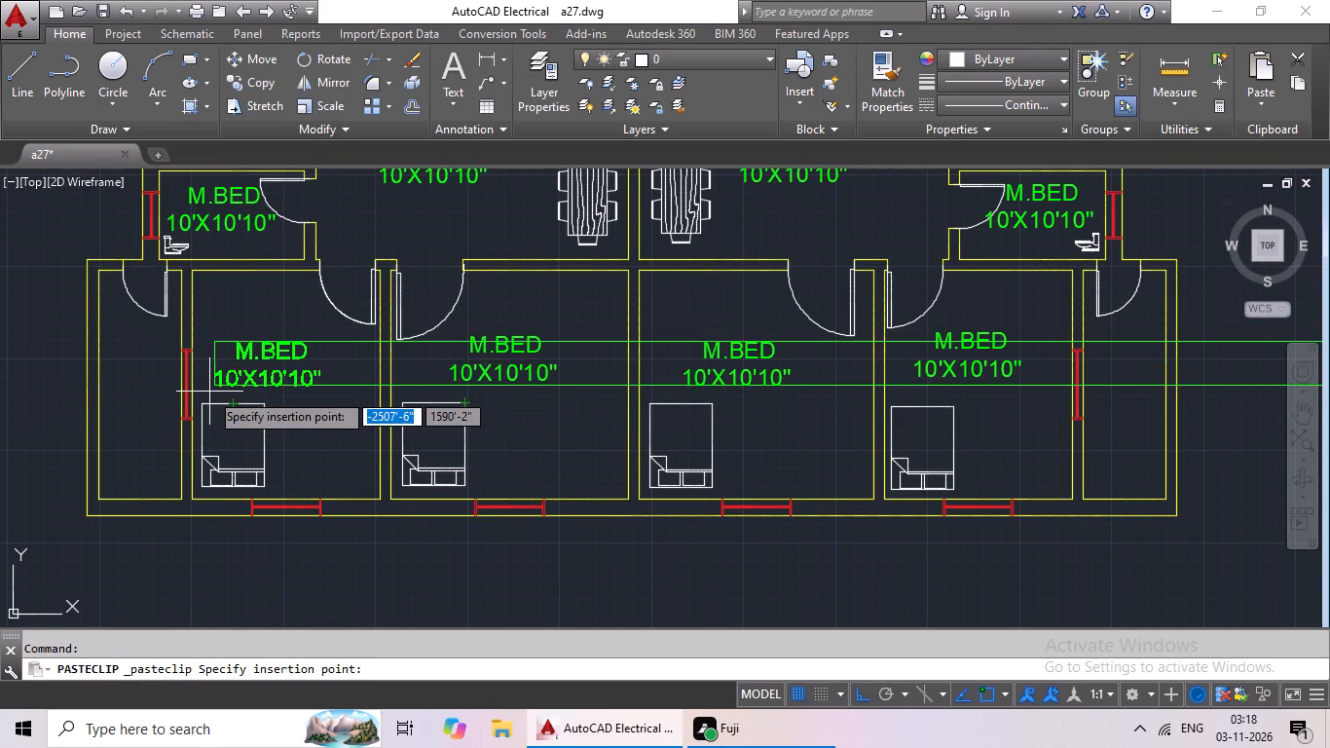
{"action": "left_click", "coordinate": [214, 392], "text": "ctrl"}
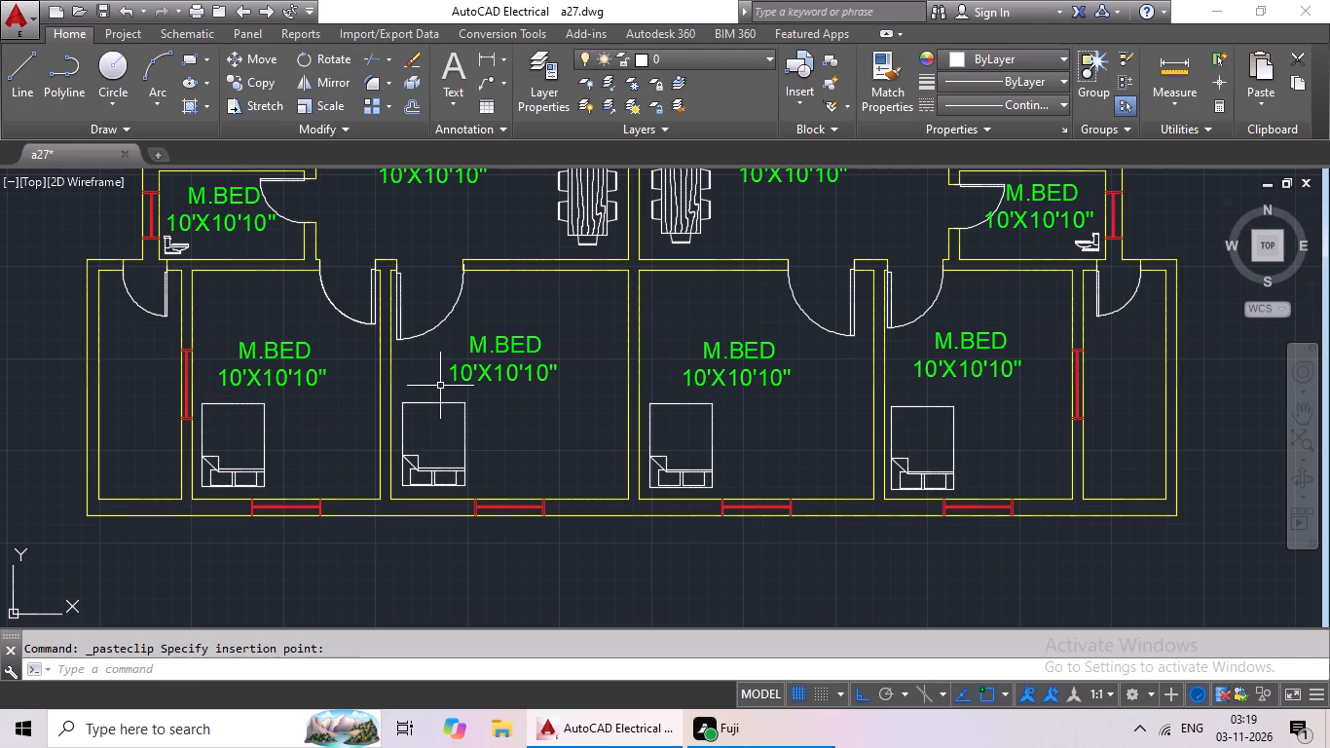
Change the label of the northwest veranda to VER. with 10'X3' on the second line.
{"action": "scroll", "coordinate": [606, 478], "scroll_direction": "up", "scroll_amount": 2}
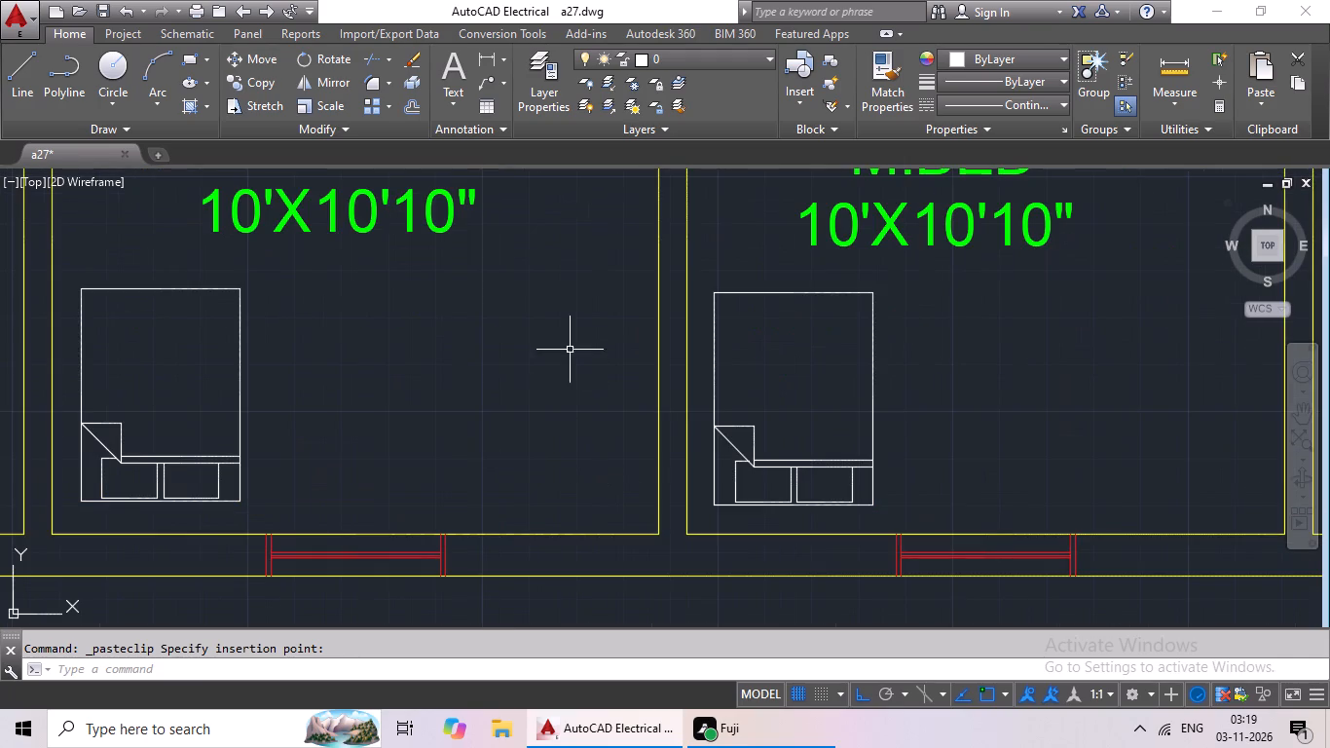
{"action": "scroll", "coordinate": [791, 233], "scroll_direction": "down", "scroll_amount": 4}
{"action": "middle_click_drag", "start_coordinate": [796, 240], "coordinate": [649, 398]}
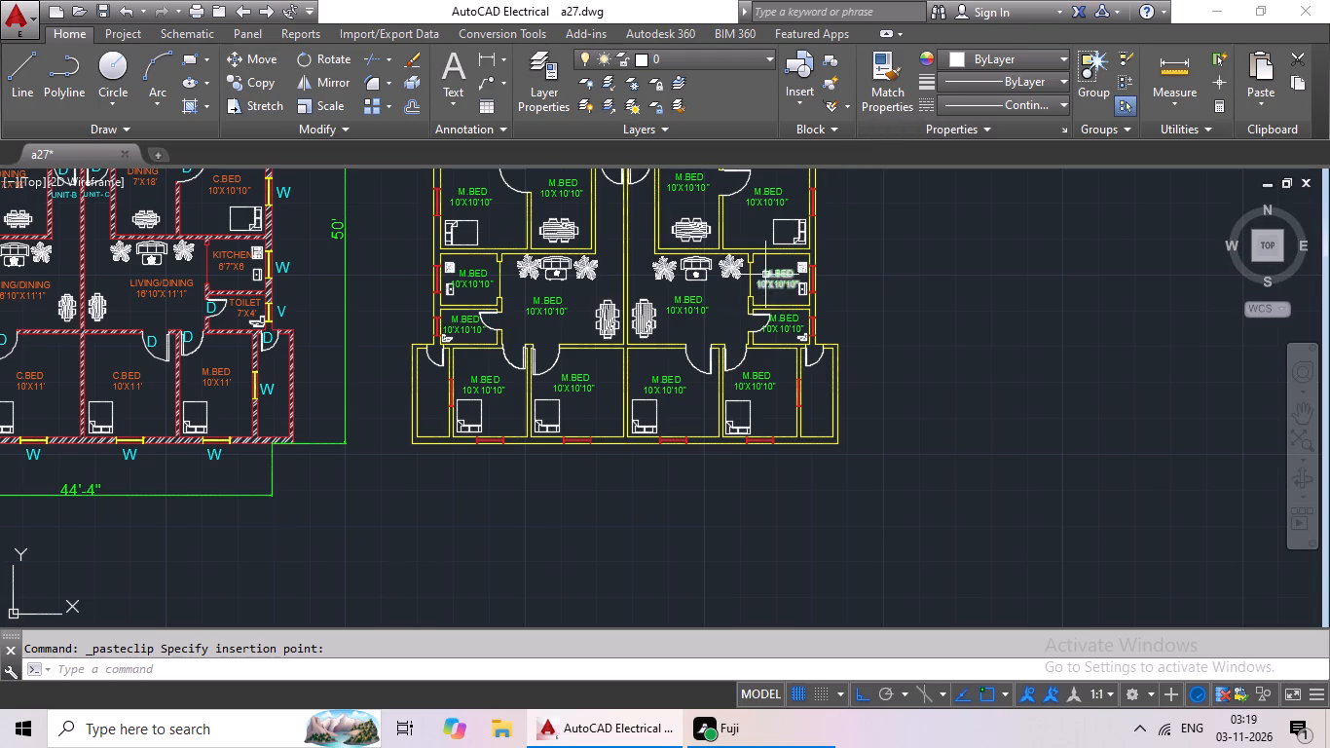
{"action": "middle_click_drag", "start_coordinate": [760, 291], "coordinate": [639, 411]}
{"action": "middle_click_drag", "start_coordinate": [626, 307], "coordinate": [665, 398]}
{"action": "middle_click_drag", "start_coordinate": [509, 341], "coordinate": [698, 432]}
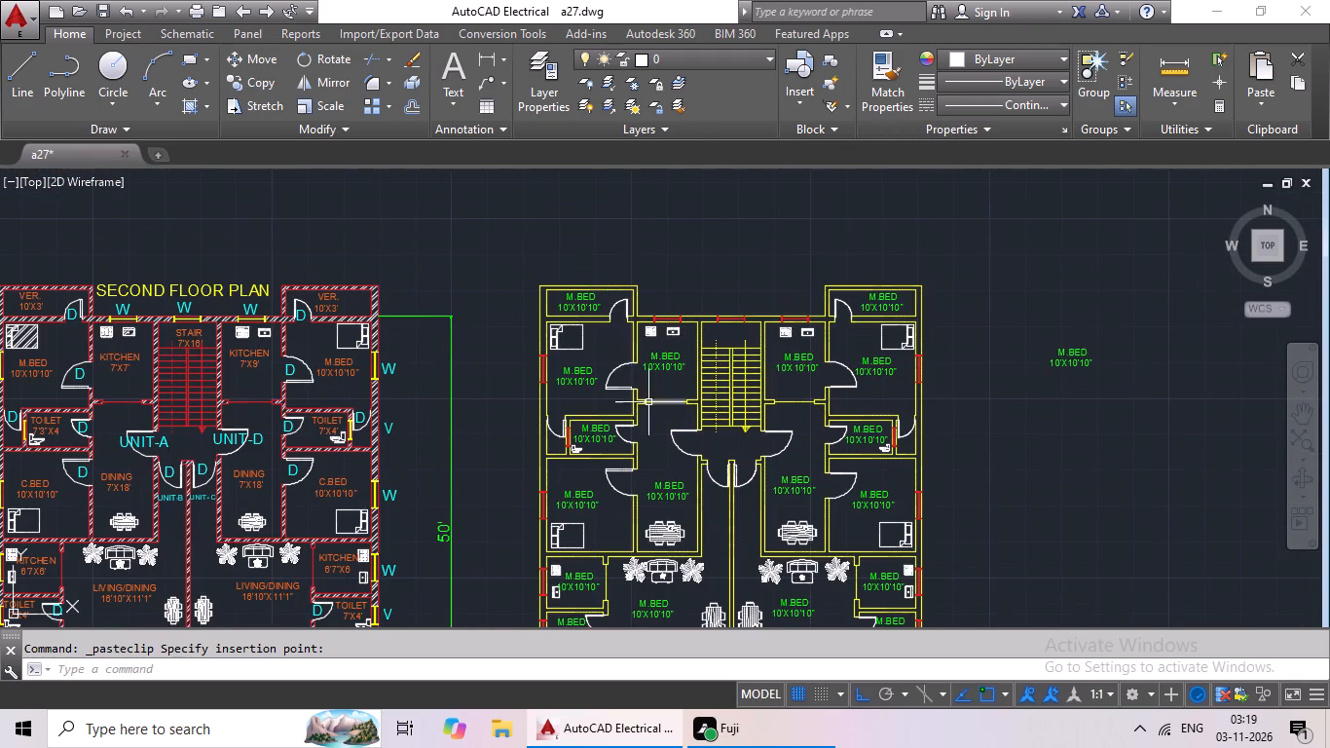
{"action": "scroll", "coordinate": [602, 307], "scroll_direction": "up", "scroll_amount": 2}
{"action": "double_click", "coordinate": [572, 312]}
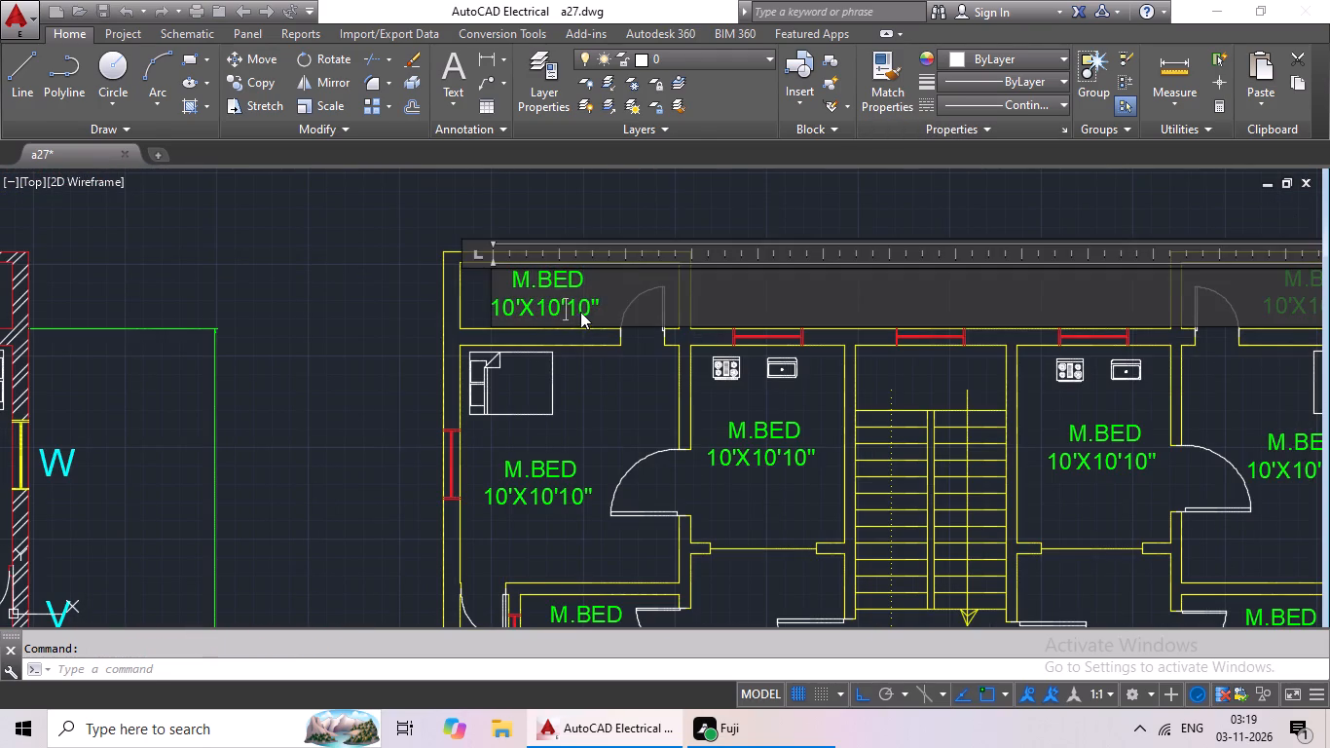
{"action": "left_click", "coordinate": [606, 307]}
{"action": "key", "text": "BackSpace"}
{"action": "key", "text": "BackSpace"}
{"action": "key", "text": "BackSpace"}
{"action": "key", "text": "BackSpace"}
{"action": "key", "text": "BackSpace"}
{"action": "key", "text": "BackSpace"}
{"action": "key", "text": "BackSpace"}
{"action": "key", "text": "BackSpace"}
{"action": "key", "text": "BackSpace"}
{"action": "key", "text": "BackSpace"}
{"action": "key", "text": "BackSpace"}
{"action": "key", "text": "BackSpace"}
{"action": "key", "text": "BackSpace"}
{"action": "key", "text": "BackSpace"}
{"action": "key", "text": "BackSpace"}
{"action": "key", "text": "BackSpace"}
{"action": "key", "text": "BackSpace"}
{"action": "key", "text": "BackSpace"}
{"action": "key", "text": "BackSpace"}
{"action": "key", "text": "BackSpace"}
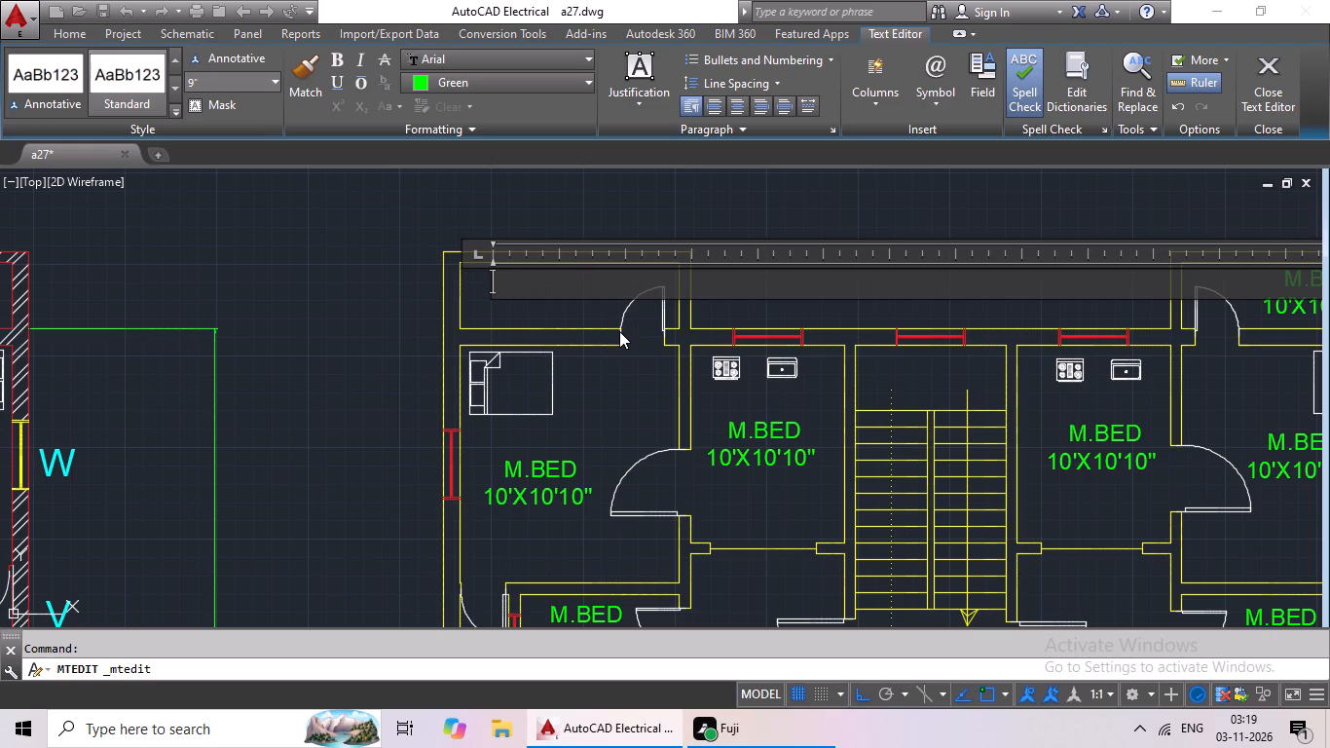
{"action": "type", "text": "VER"}
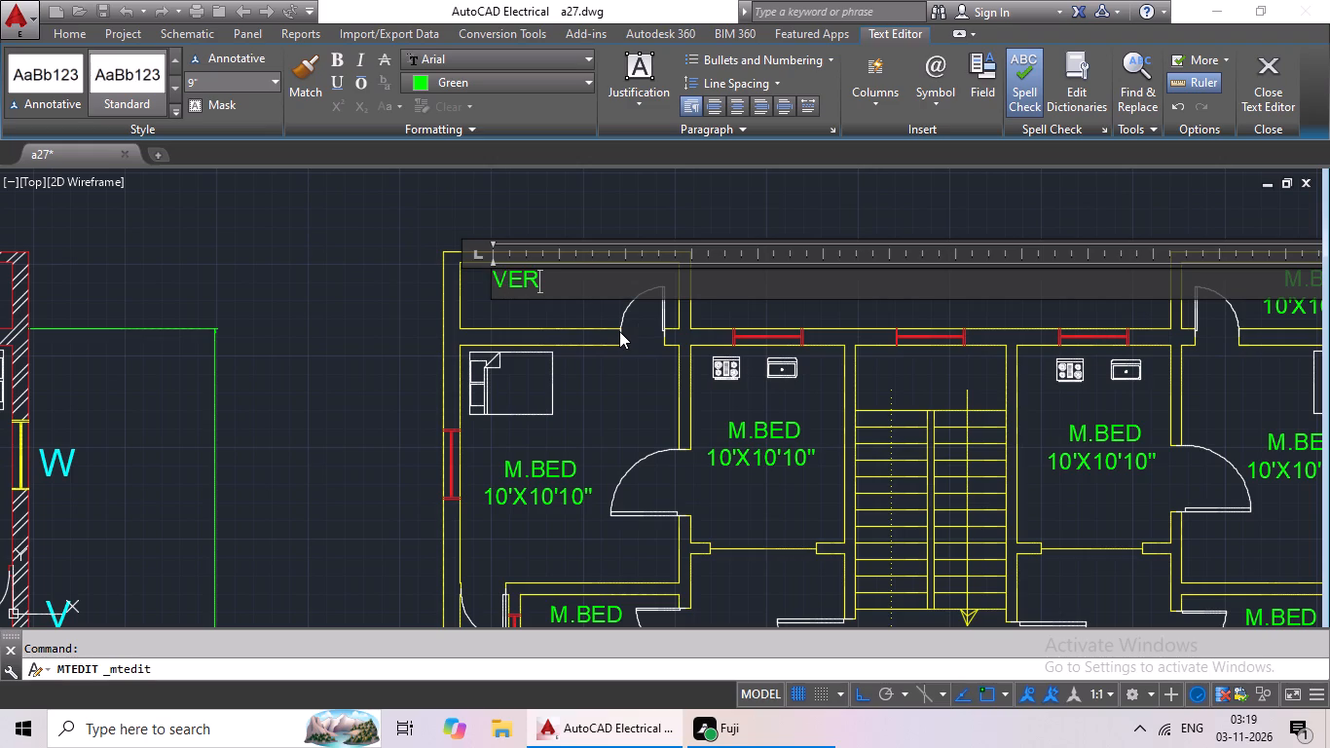
{"action": "key", "text": "period"}
{"action": "key", "text": "Return"}
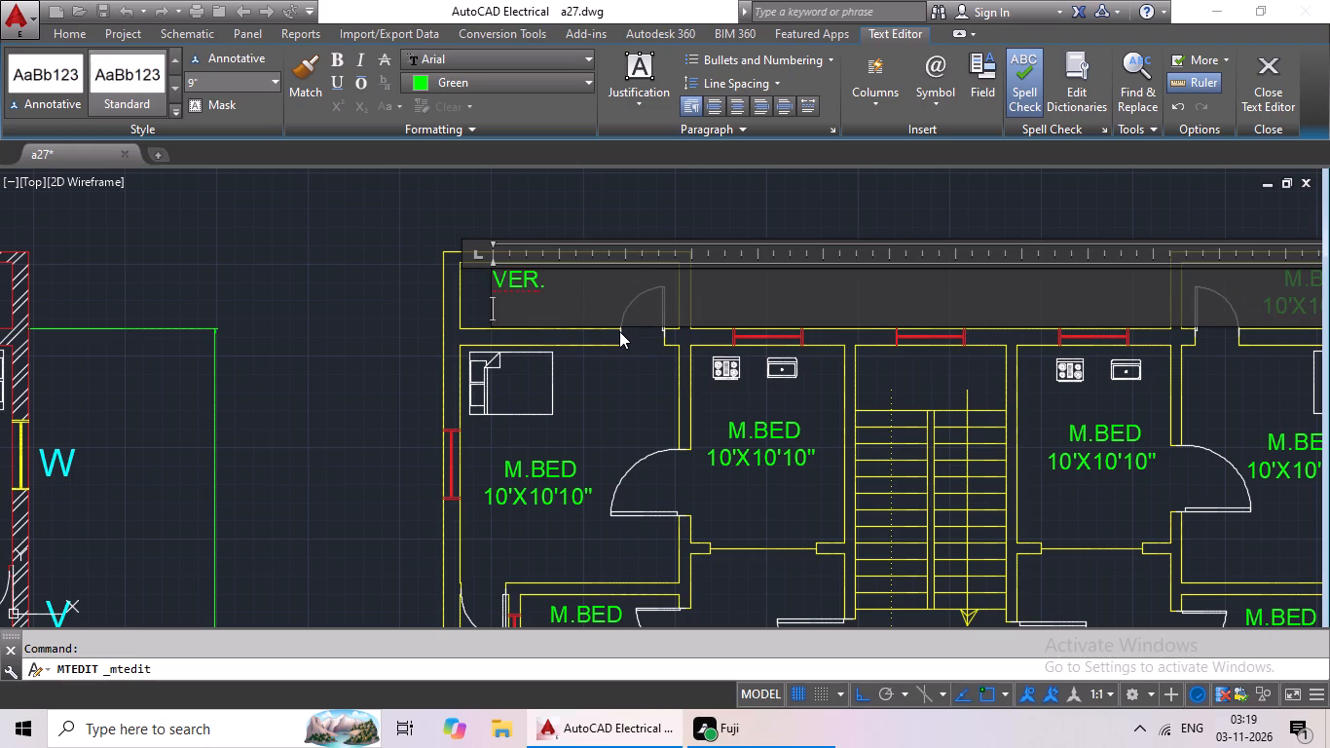
{"action": "type", "text": "10'X3'"}
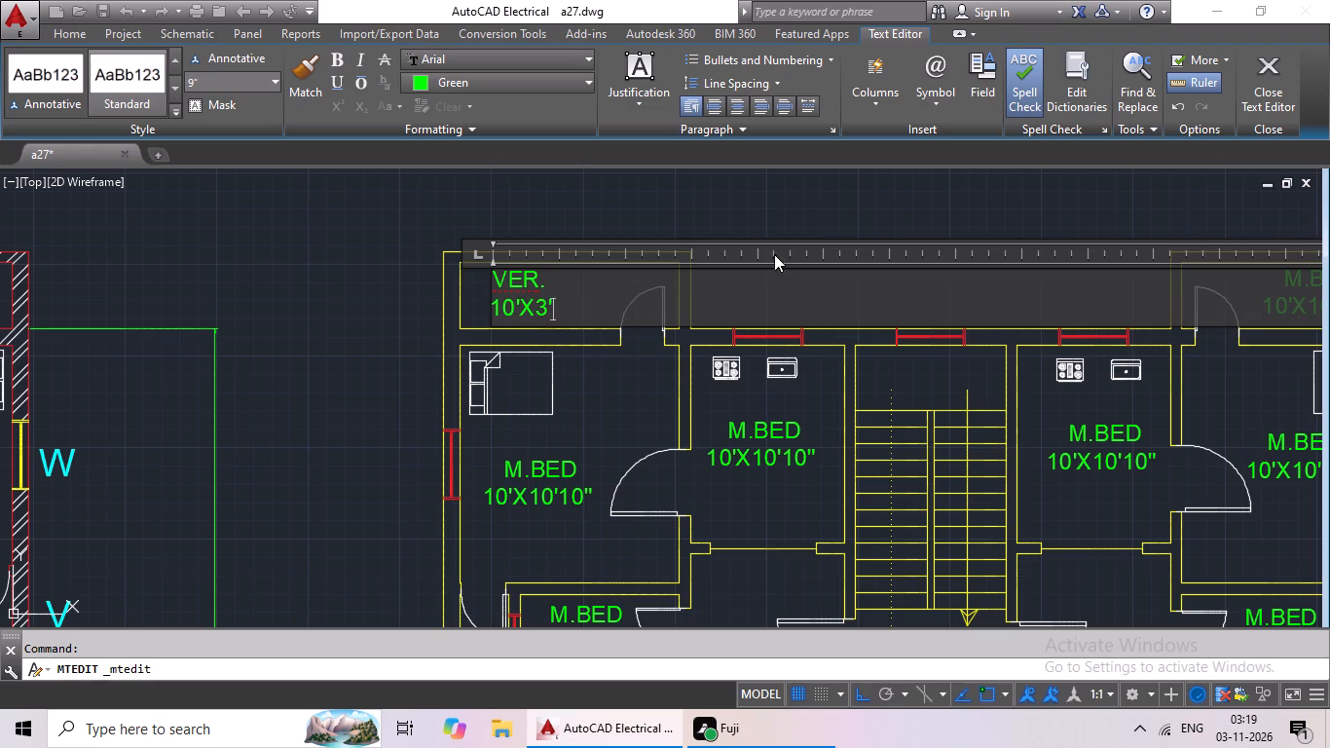
{"action": "left_click", "coordinate": [686, 430]}
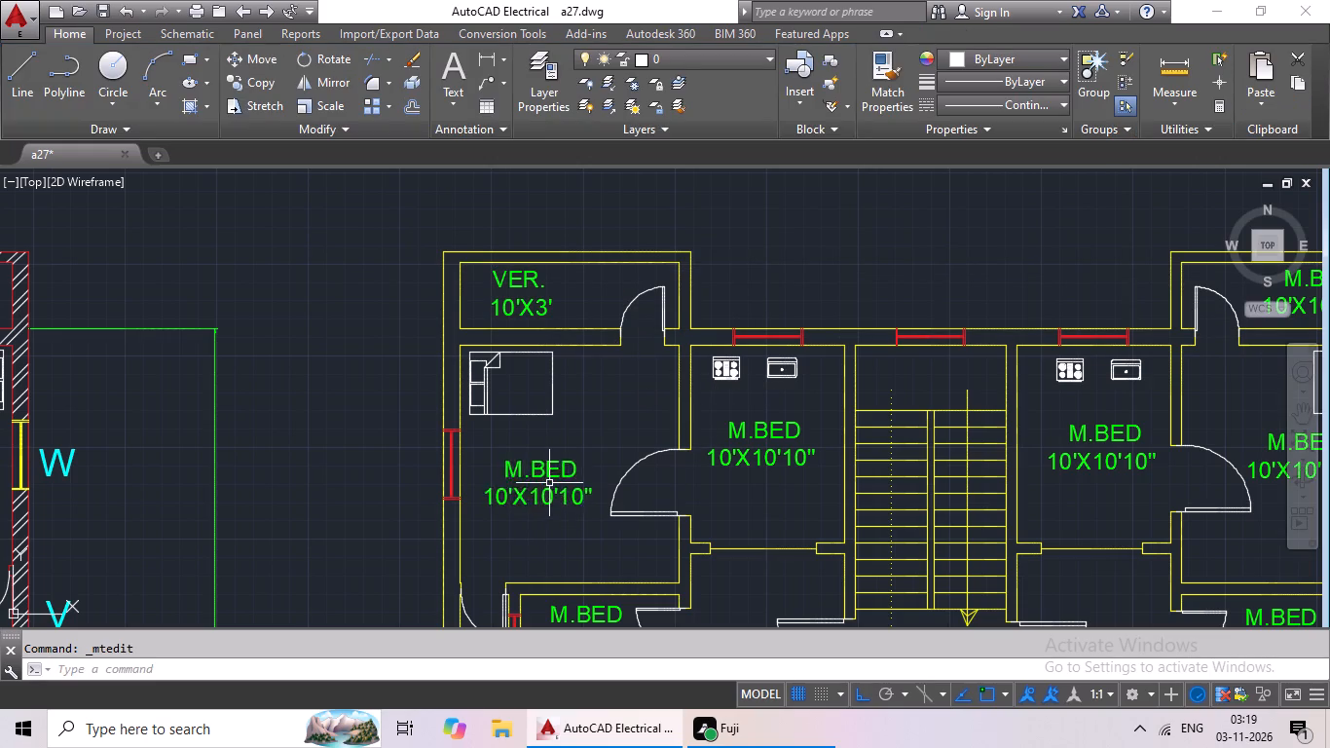
Change the label of the kitchen west of the staircase to KITCHEN with 7'X9' below, indenting the size to centre it under the name.
{"action": "double_click", "coordinate": [757, 435]}
{"action": "scroll", "coordinate": [783, 469], "scroll_direction": "up", "scroll_amount": 3}
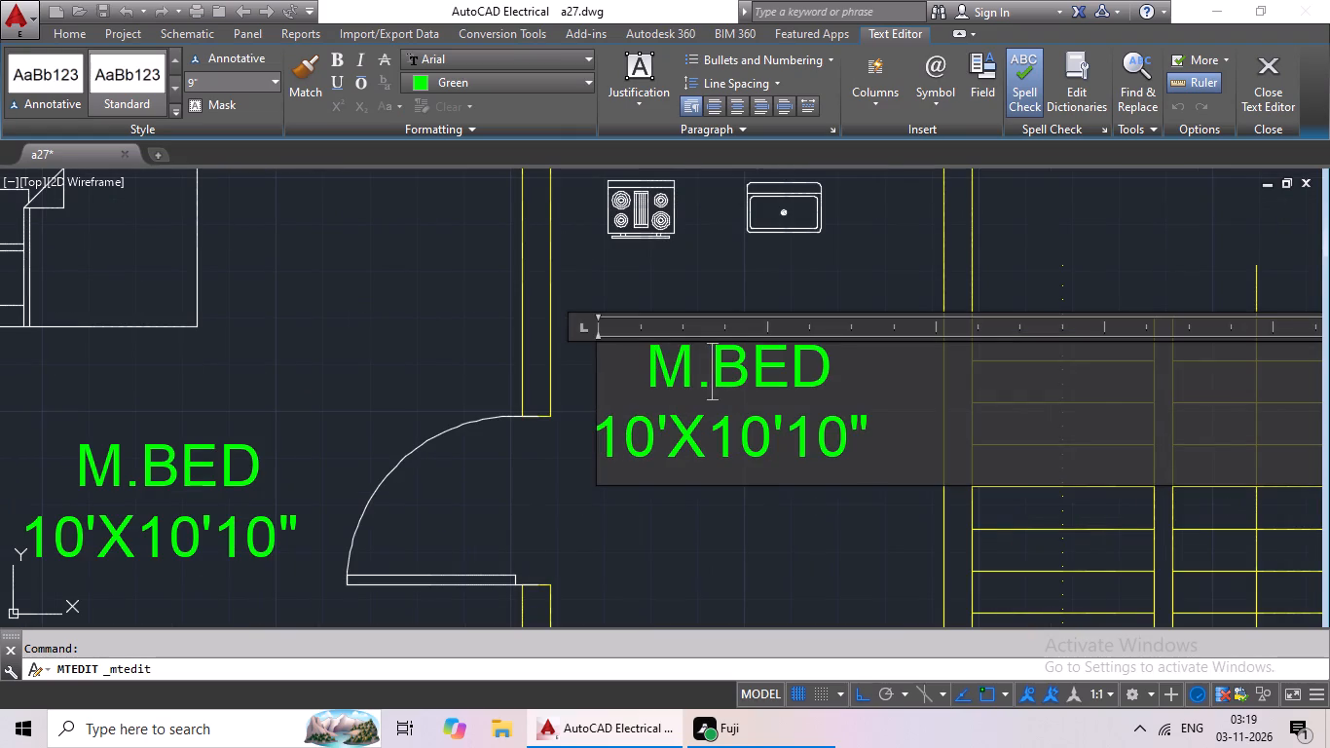
{"action": "left_click", "coordinate": [879, 438]}
{"action": "key", "text": "BackSpace"}
{"action": "key", "text": "BackSpace"}
{"action": "key", "text": "BackSpace"}
{"action": "key", "text": "BackSpace"}
{"action": "key", "text": "BackSpace"}
{"action": "key", "text": "BackSpace"}
{"action": "key", "text": "BackSpace"}
{"action": "key", "text": "BackSpace"}
{"action": "key", "text": "BackSpace"}
{"action": "key", "text": "BackSpace"}
{"action": "key", "text": "BackSpace"}
{"action": "key", "text": "BackSpace"}
{"action": "key", "text": "BackSpace"}
{"action": "key", "text": "BackSpace"}
{"action": "key", "text": "BackSpace"}
{"action": "key", "text": "BackSpace"}
{"action": "key", "text": "BackSpace"}
{"action": "key", "text": "BackSpace"}
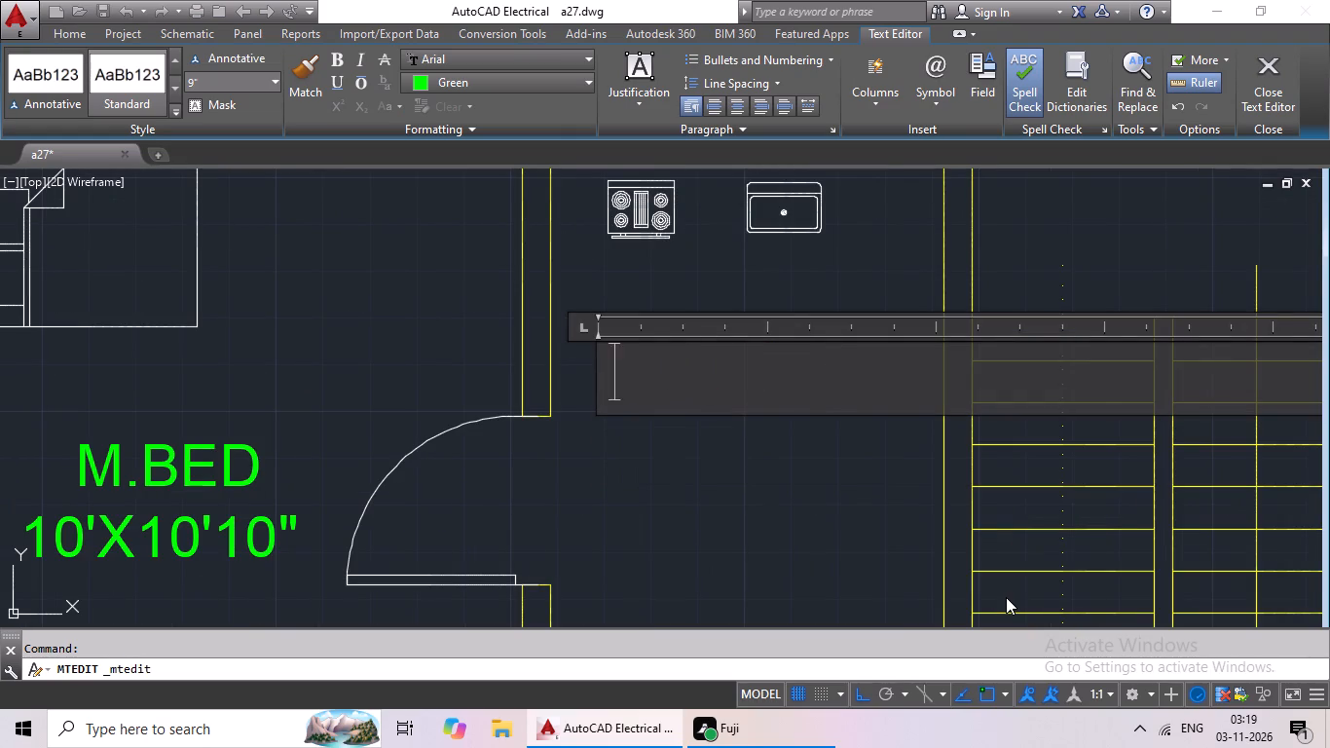
{"action": "type", "text": "KITCHEN"}
{"action": "key", "text": "Return"}
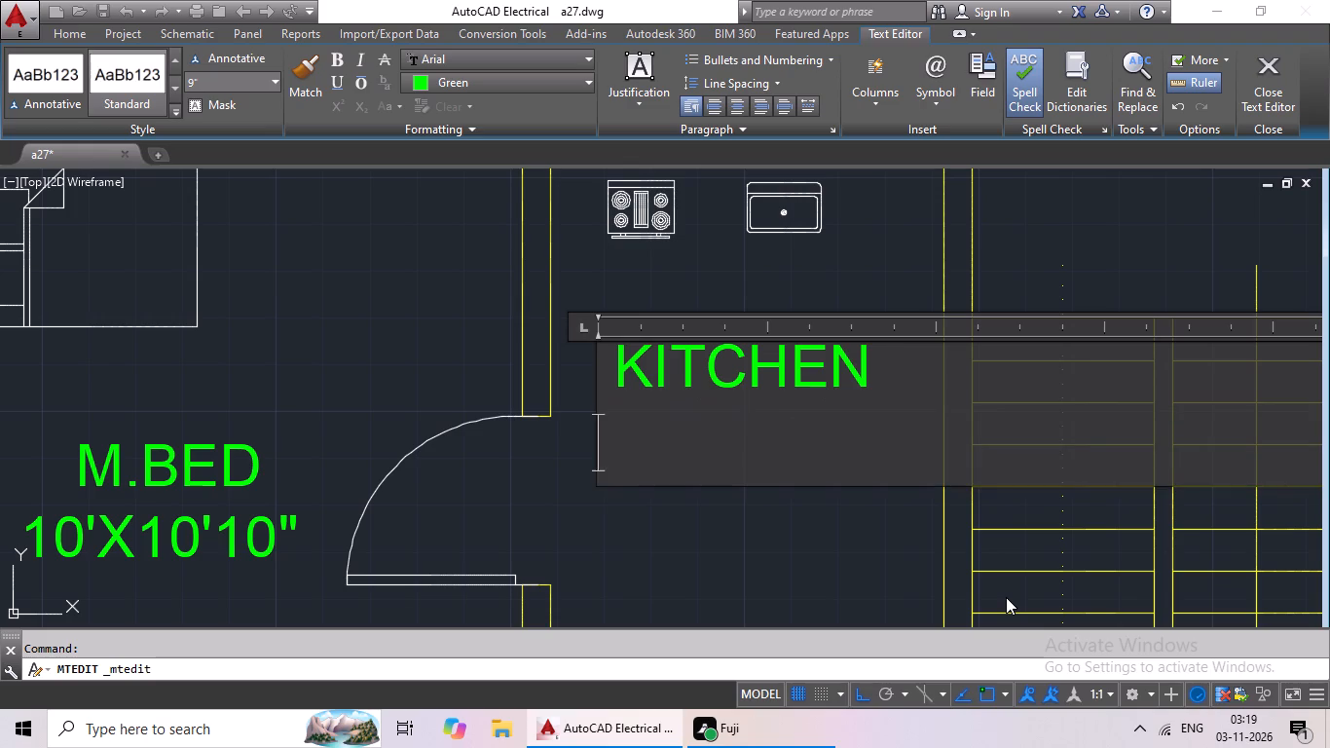
{"action": "type", "text": "7'X9\""}
{"action": "key", "text": "BackSpace"}
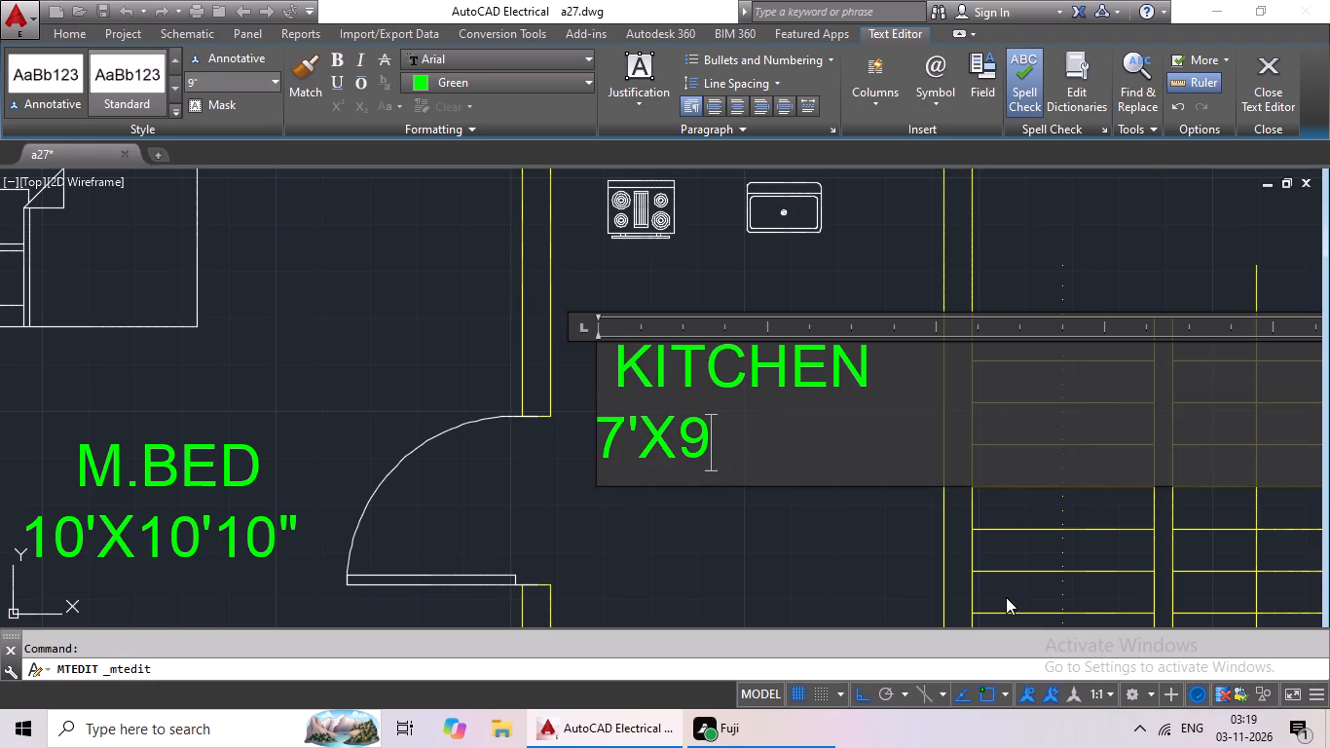
{"action": "key", "text": "apostrophe"}
{"action": "left_click", "coordinate": [603, 430]}
{"action": "key", "text": "space"}
{"action": "key", "text": "space"}
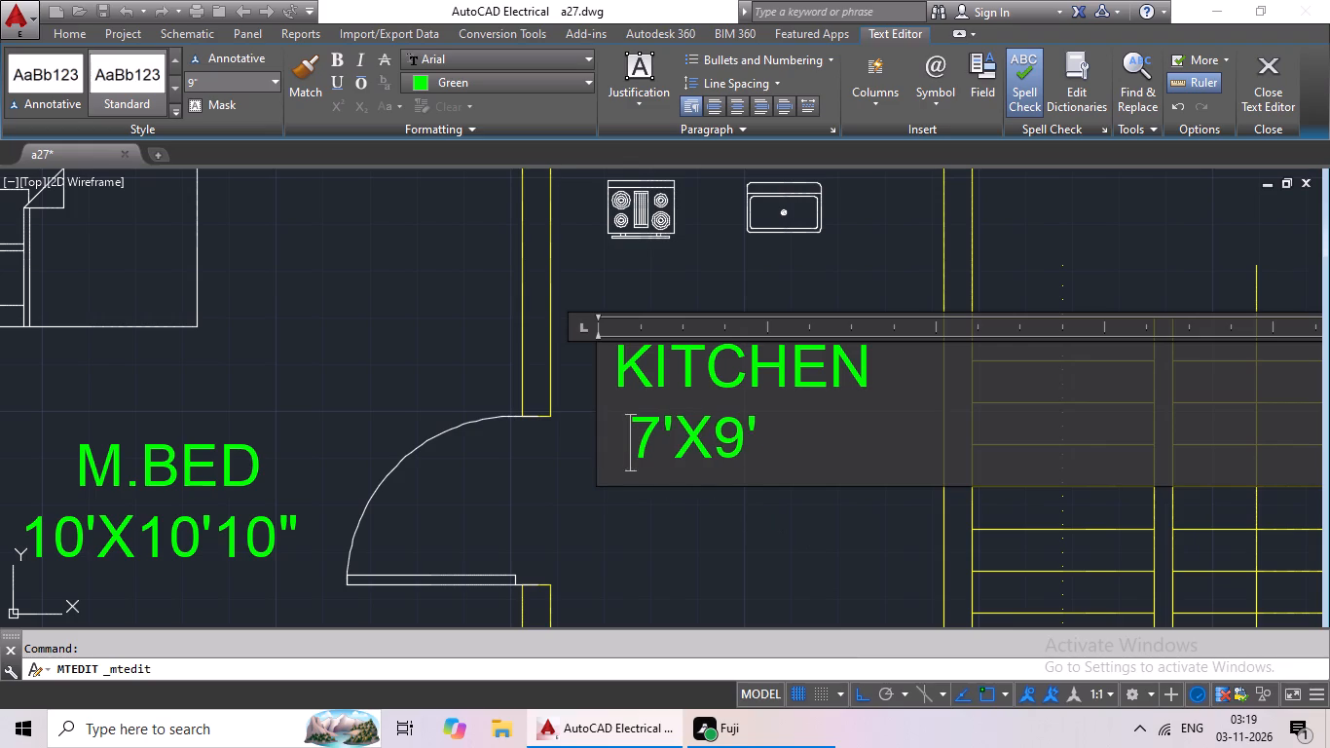
{"action": "key", "text": "space"}
{"action": "key", "text": "space"}
{"action": "key", "text": "space"}
{"action": "left_click", "coordinate": [665, 535]}
Paste the M.BED 10'X10'10" label at the north end of the stairwell, between the two upper kitchens.
{"action": "scroll", "coordinate": [758, 488], "scroll_direction": "down", "scroll_amount": 3}
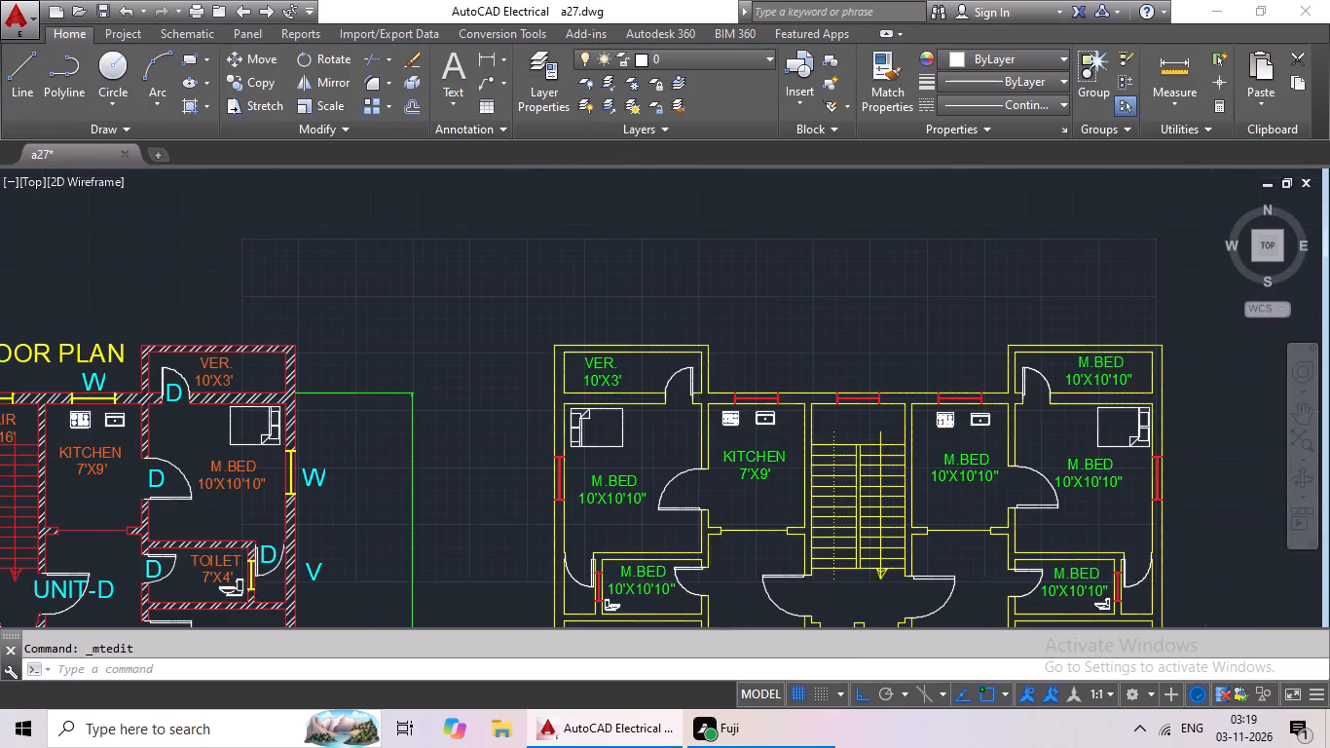
{"action": "middle_click_drag", "start_coordinate": [778, 501], "coordinate": [635, 461]}
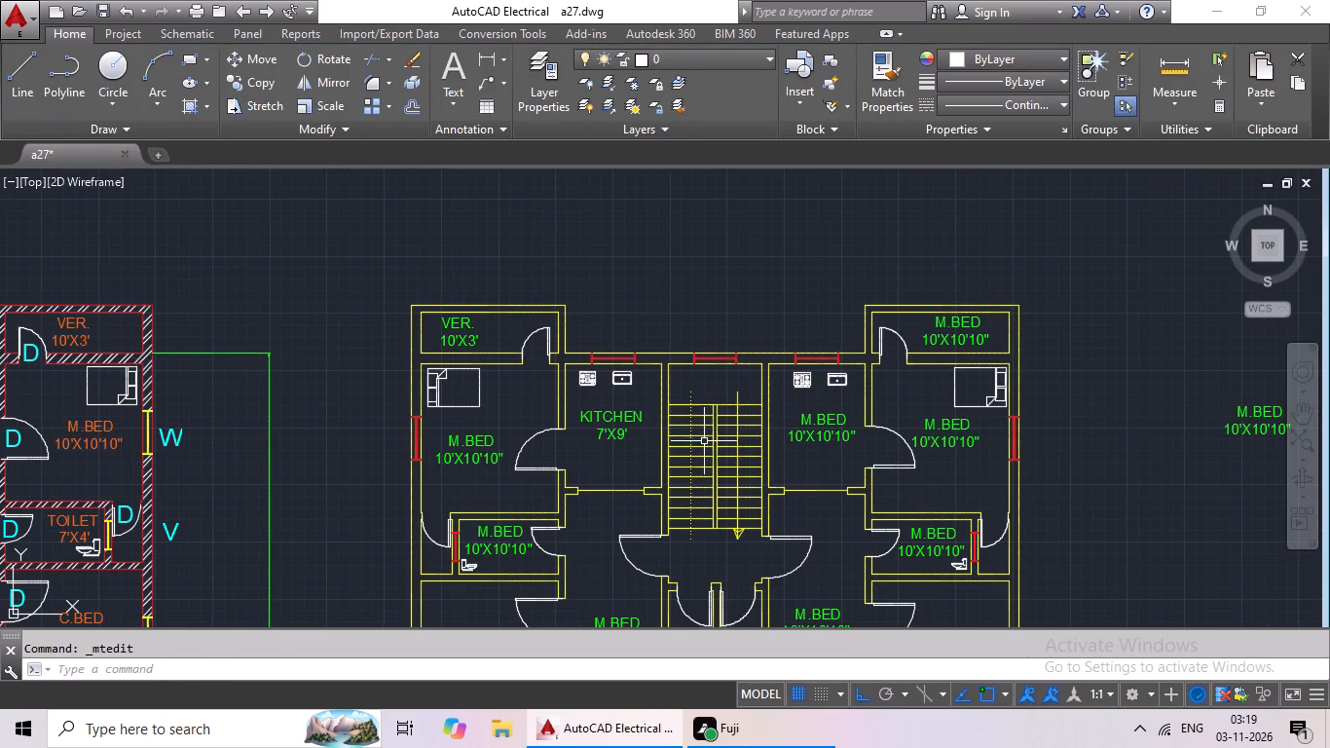
{"action": "key", "text": "ctrl+c"}
{"action": "key", "text": "ctrl+v"}
{"action": "scroll", "coordinate": [683, 399], "scroll_direction": "up", "scroll_amount": 2}
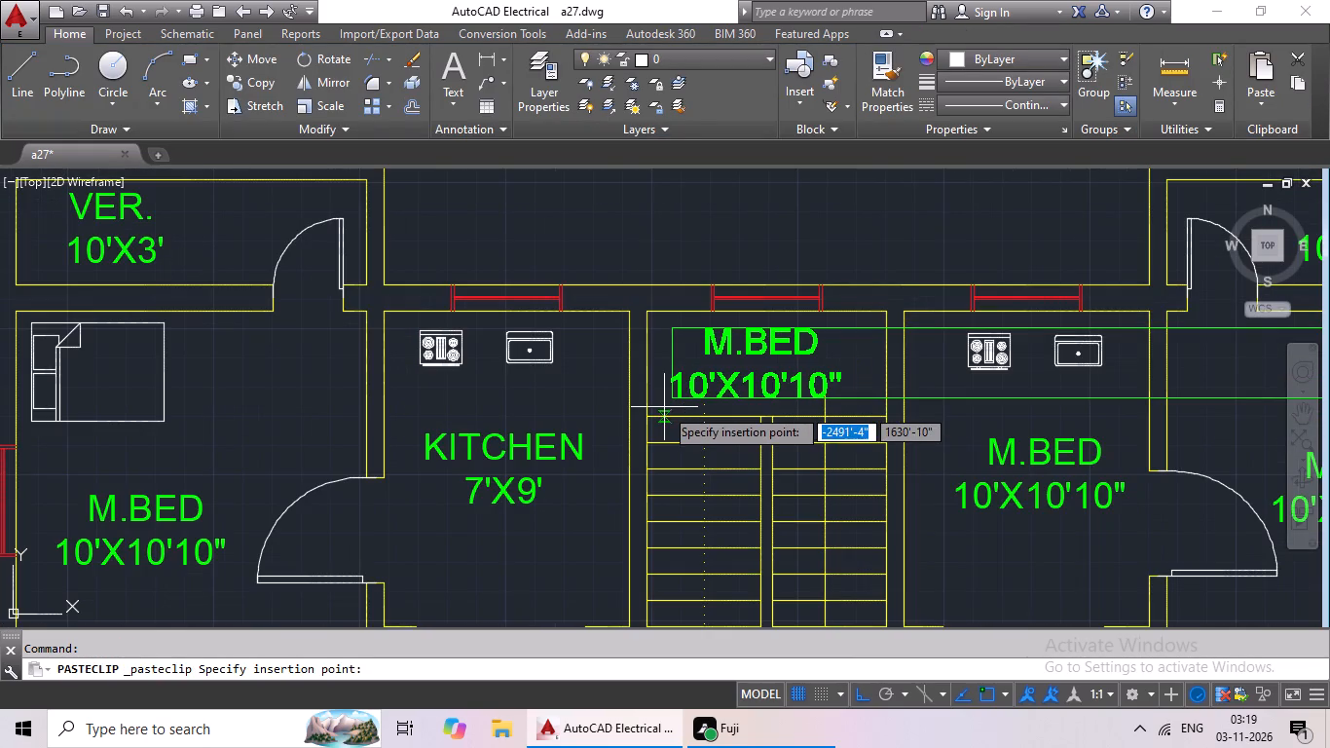
{"action": "left_click", "coordinate": [672, 407]}
Place the pasted label above the stairs and change it to STAIR with 7'X16' on the second line, indenting both lines.
{"action": "double_click", "coordinate": [762, 355]}
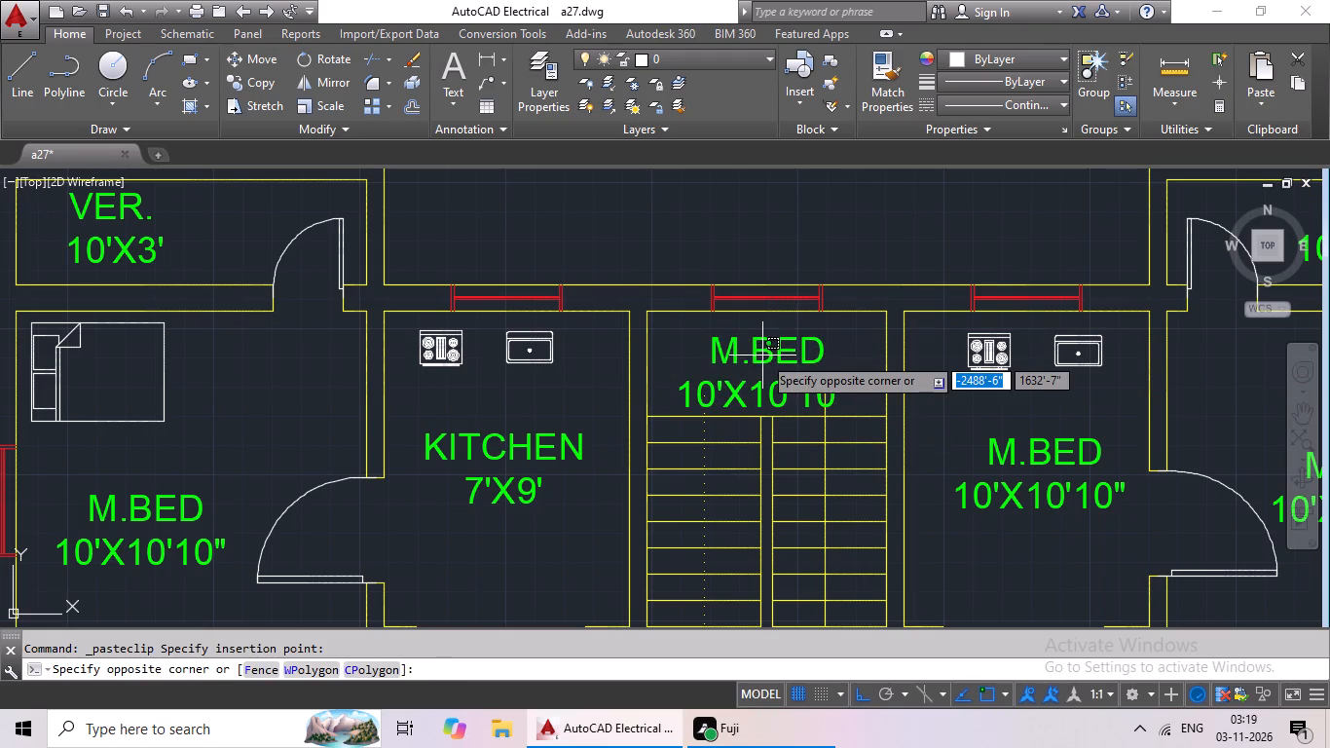
{"action": "double_click", "coordinate": [748, 353]}
{"action": "scroll", "coordinate": [794, 381], "scroll_direction": "up", "scroll_amount": 3}
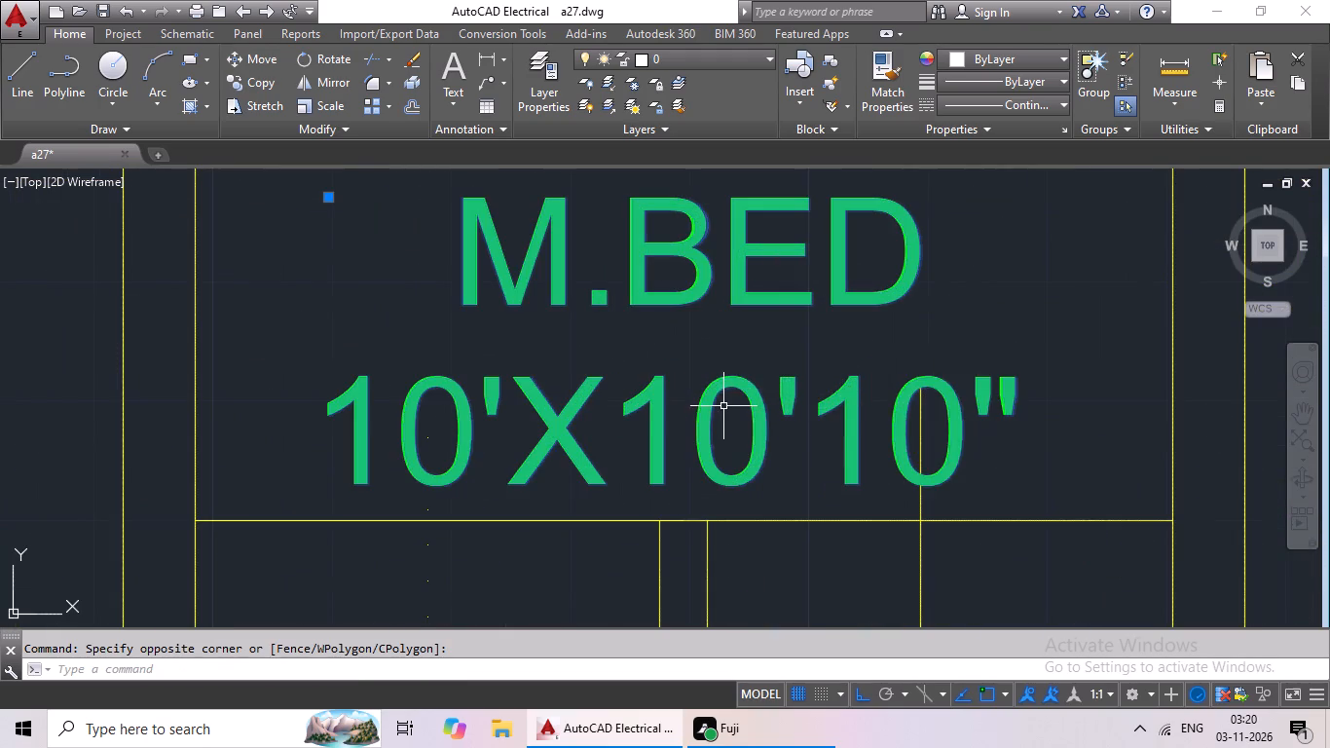
{"action": "scroll", "coordinate": [723, 406], "scroll_direction": "down", "scroll_amount": 4}
{"action": "double_click", "coordinate": [723, 408]}
{"action": "scroll", "coordinate": [774, 440], "scroll_direction": "up", "scroll_amount": 1}
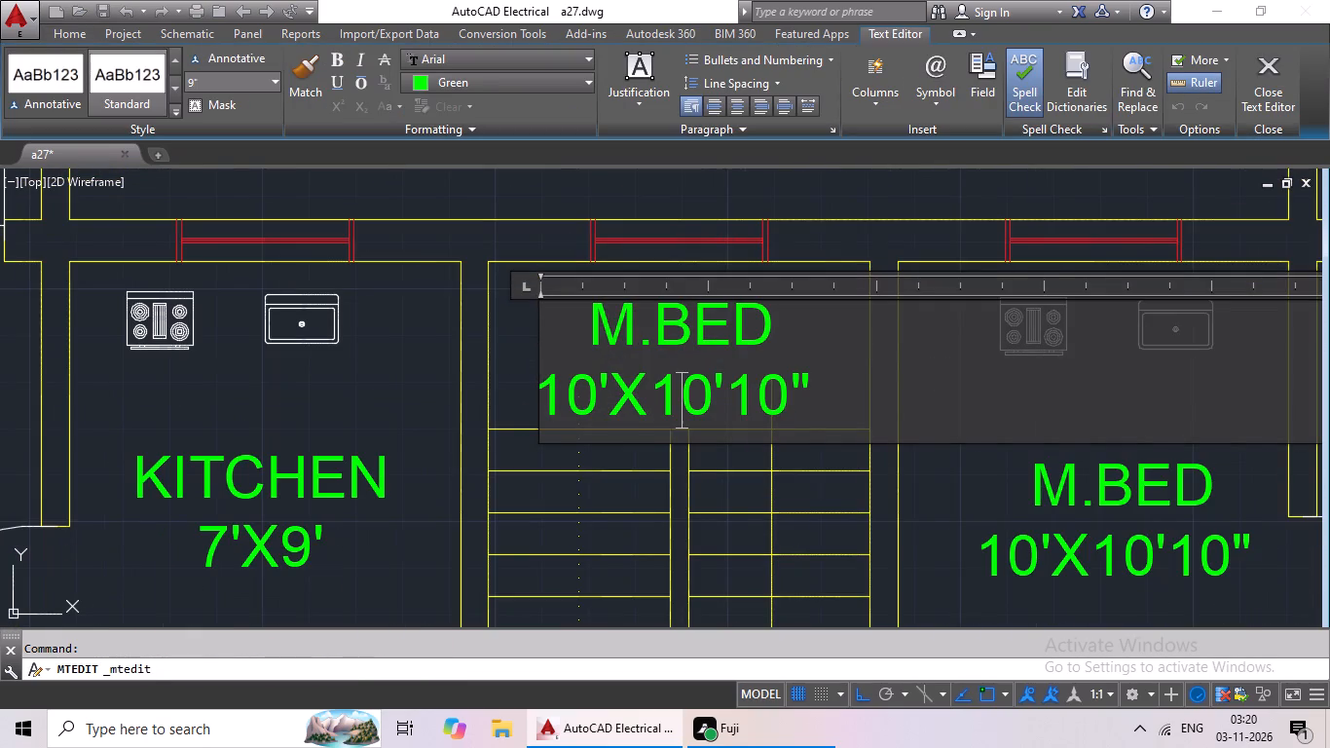
{"action": "left_click", "coordinate": [845, 392]}
{"action": "key", "text": "BackSpace"}
{"action": "key", "text": "BackSpace"}
{"action": "key", "text": "BackSpace"}
{"action": "key", "text": "BackSpace"}
{"action": "key", "text": "BackSpace"}
{"action": "key", "text": "BackSpace"}
{"action": "key", "text": "BackSpace"}
{"action": "key", "text": "BackSpace"}
{"action": "key", "text": "BackSpace"}
{"action": "key", "text": "BackSpace"}
{"action": "key", "text": "BackSpace"}
{"action": "key", "text": "BackSpace"}
{"action": "key", "text": "BackSpace"}
{"action": "key", "text": "BackSpace"}
{"action": "key", "text": "BackSpace"}
{"action": "key", "text": "BackSpace"}
{"action": "key", "text": "BackSpace"}
{"action": "key", "text": "BackSpace"}
{"action": "key", "text": "BackSpace"}
{"action": "key", "text": "BackSpace"}
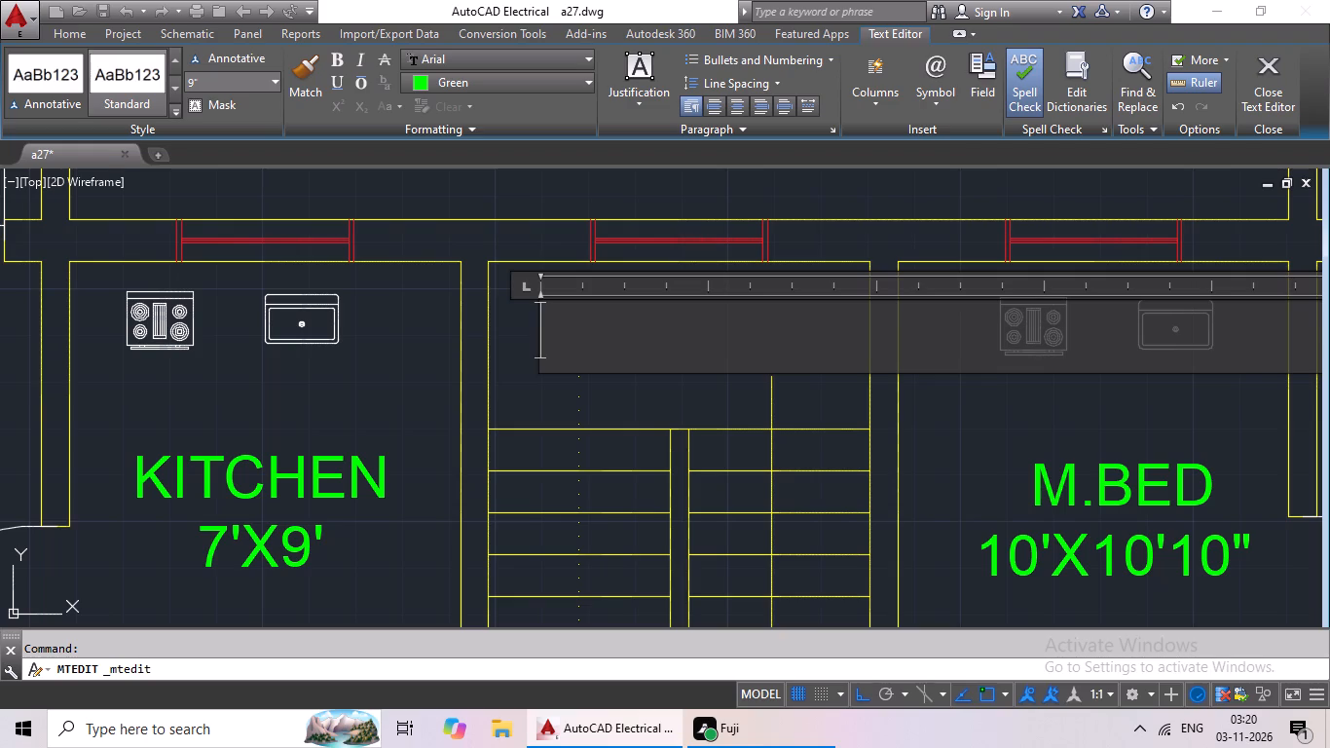
{"action": "type", "text": "STAIR"}
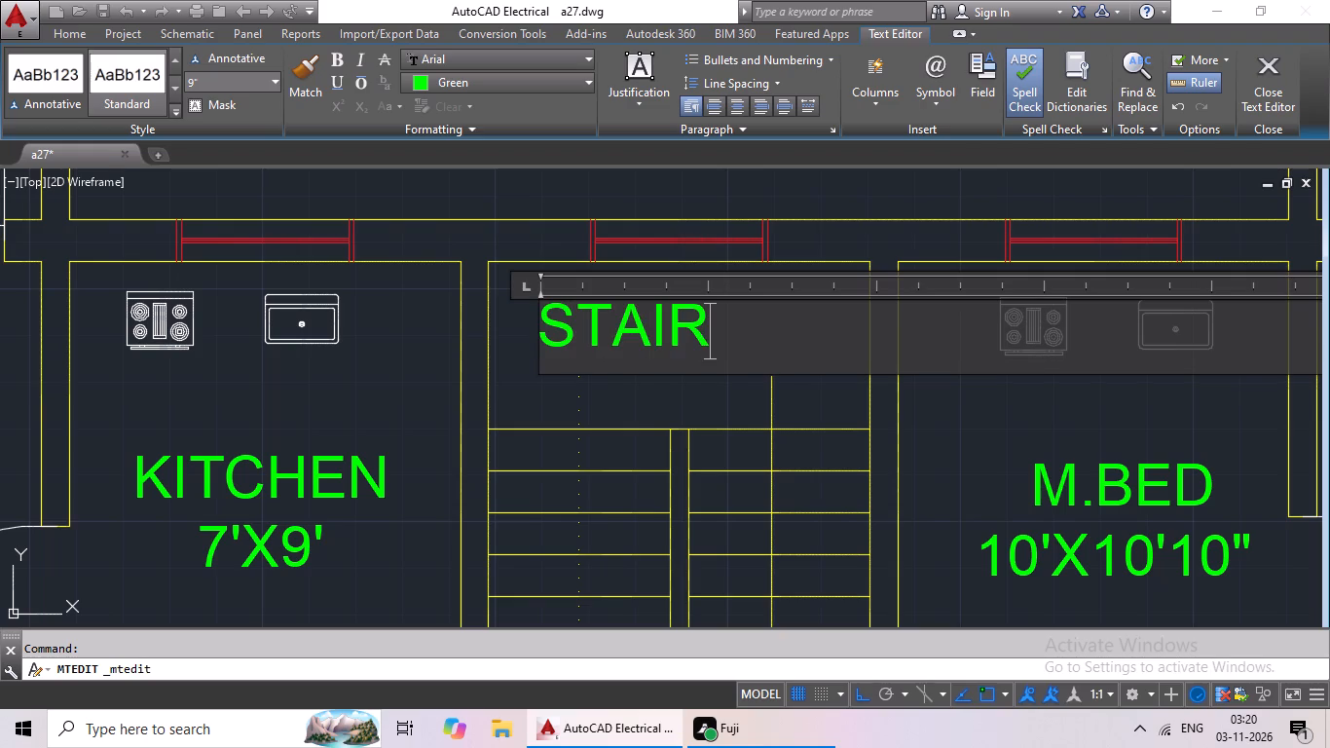
{"action": "key", "text": "Return"}
{"action": "type", "text": "16'X"}
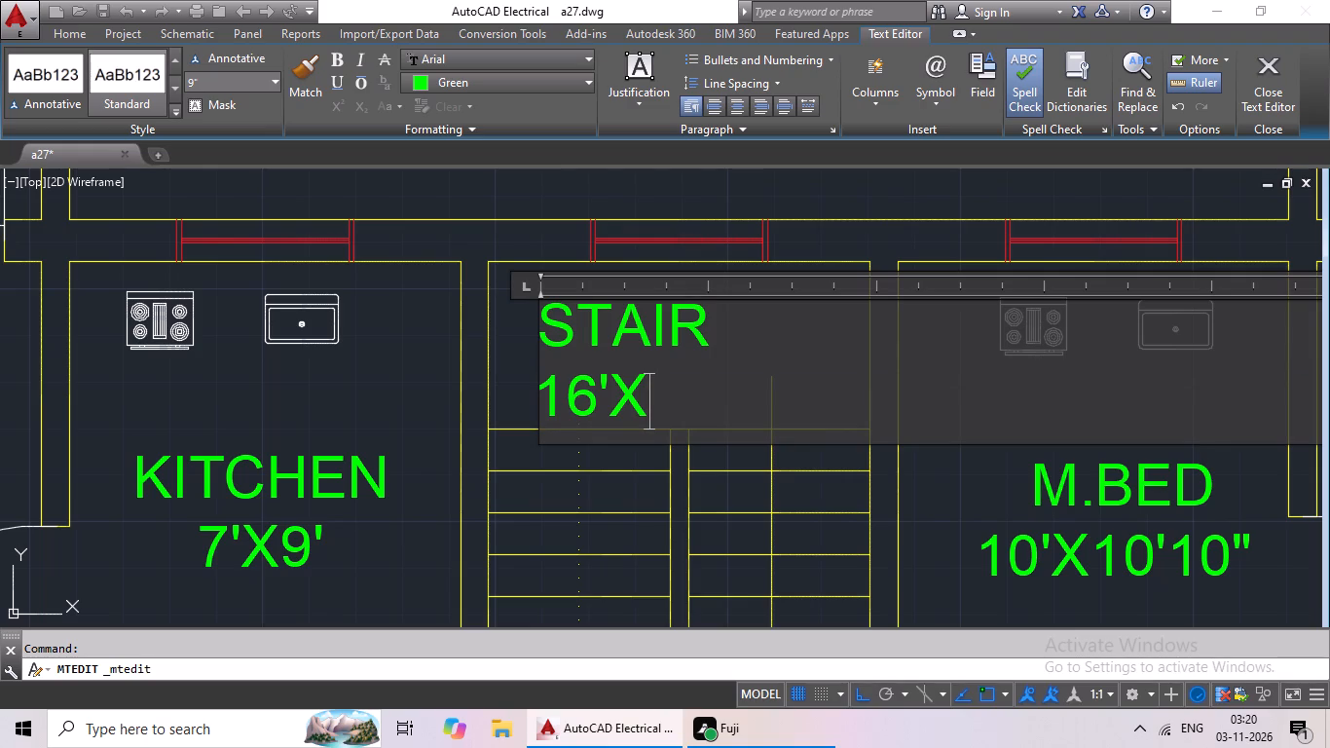
{"action": "key", "text": "BackSpace"}
{"action": "key", "text": "BackSpace"}
{"action": "key", "text": "BackSpace"}
{"action": "key", "text": "BackSpace"}
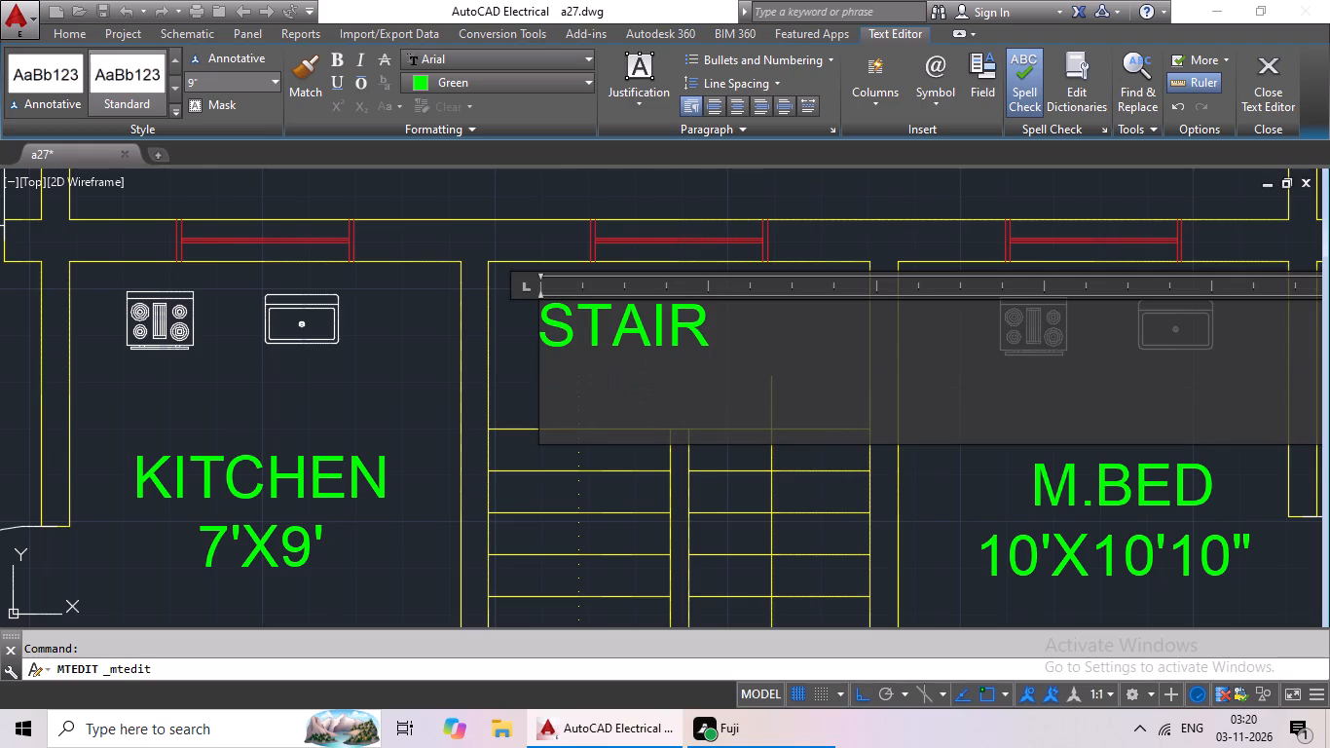
{"action": "key", "text": "6"}
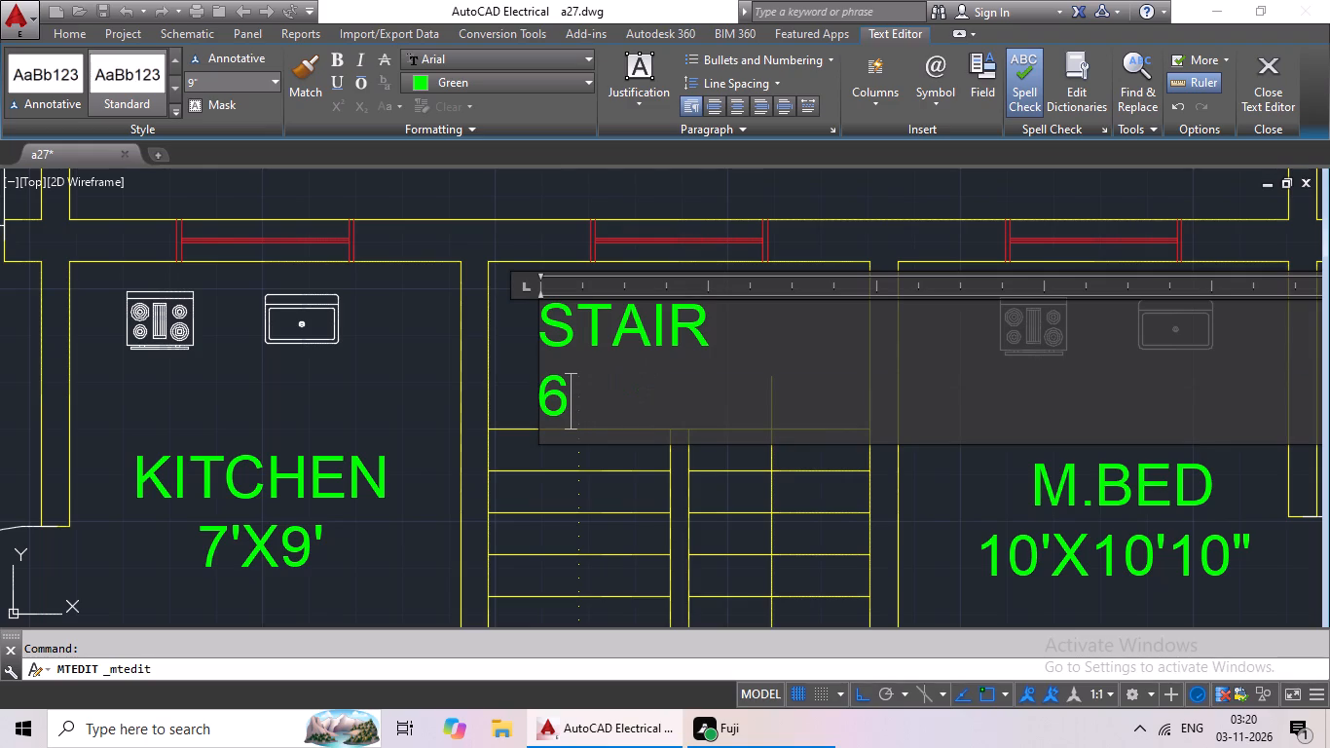
{"action": "key", "text": "BackSpace"}
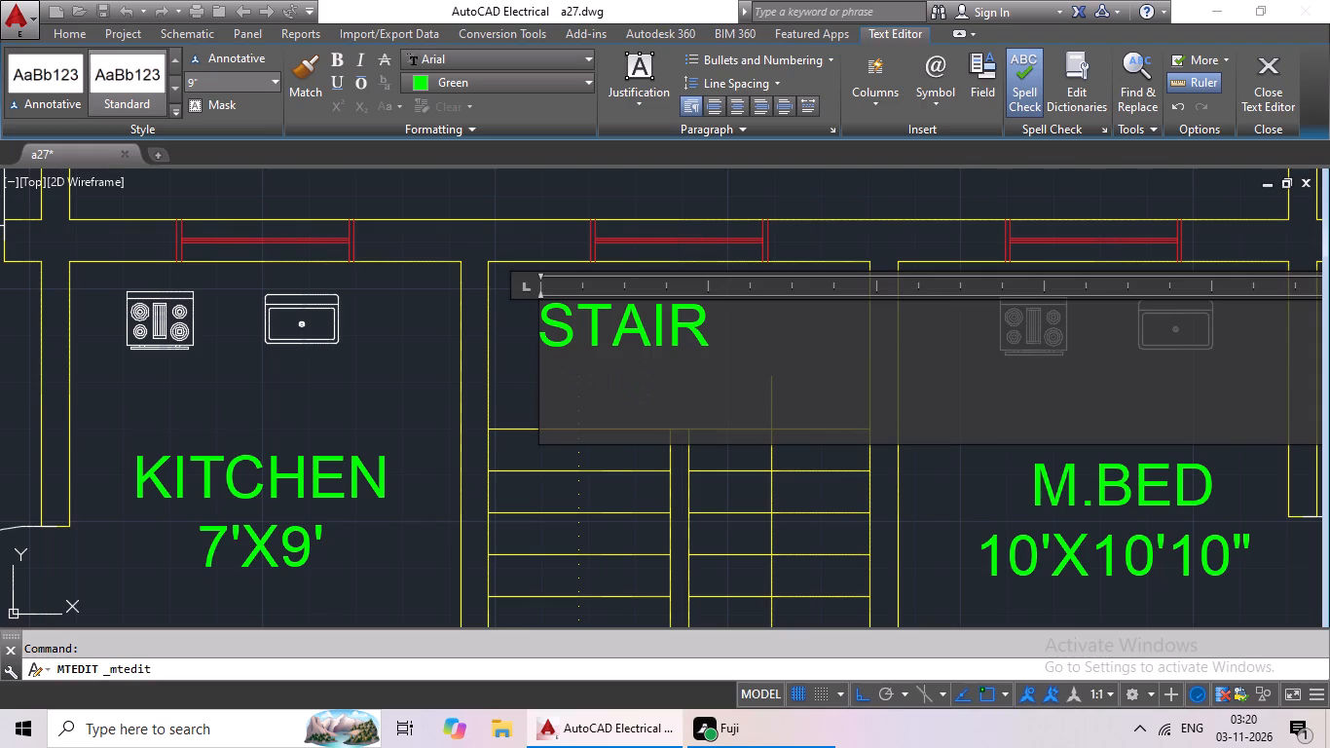
{"action": "type", "text": "7'"}
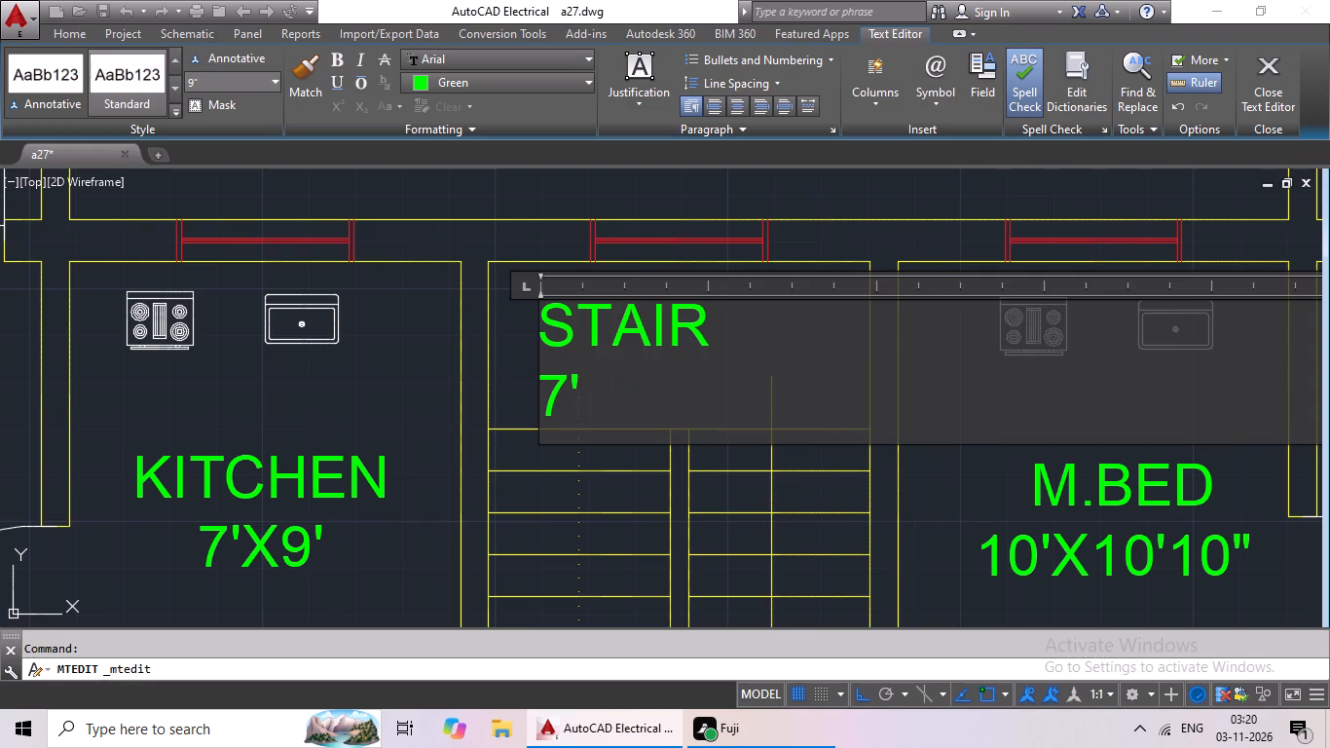
{"action": "key", "text": "shift+x"}
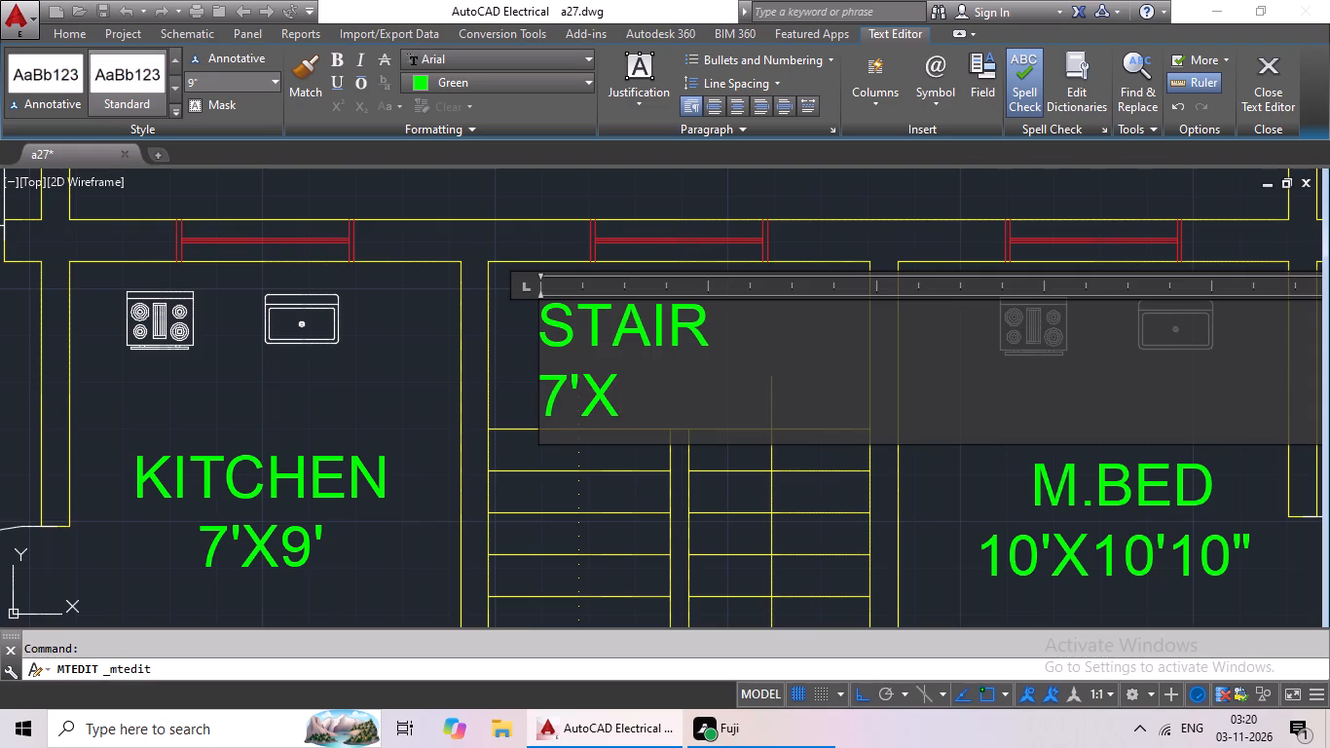
{"action": "type", "text": "16'"}
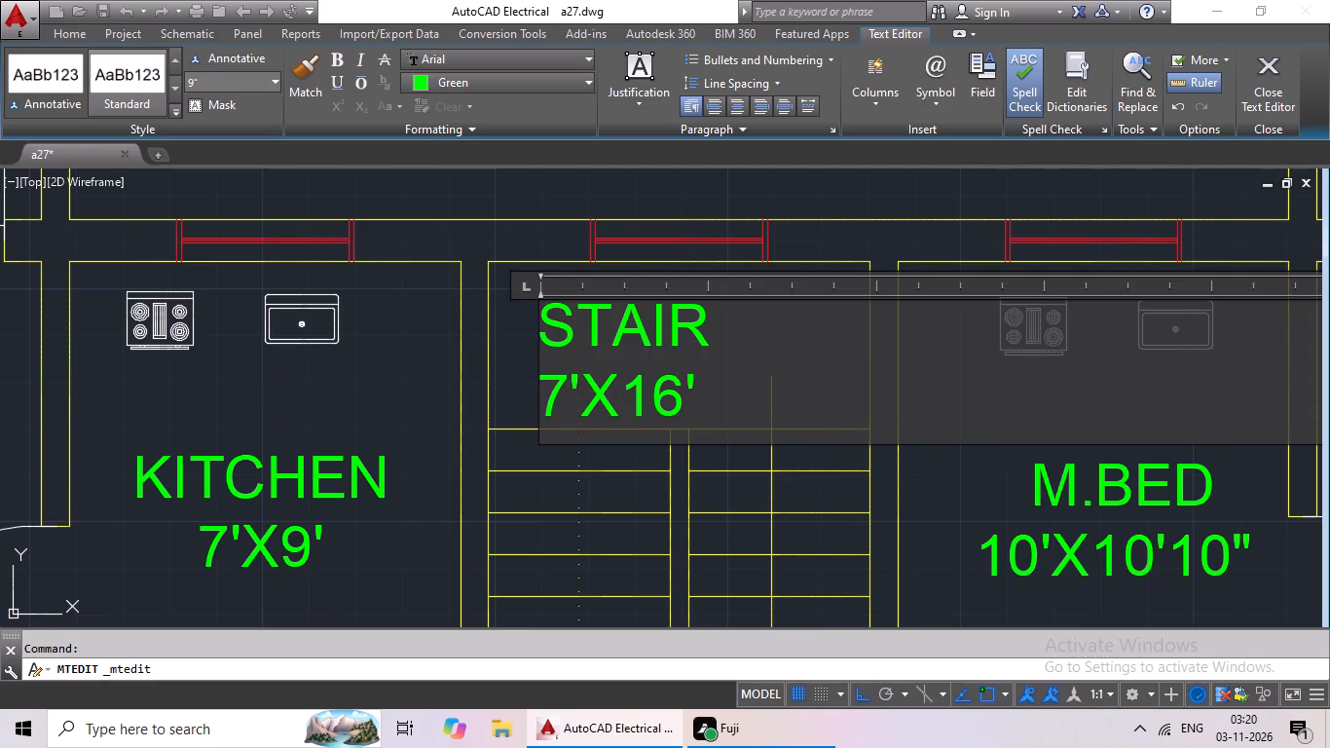
{"action": "left_click", "coordinate": [560, 328]}
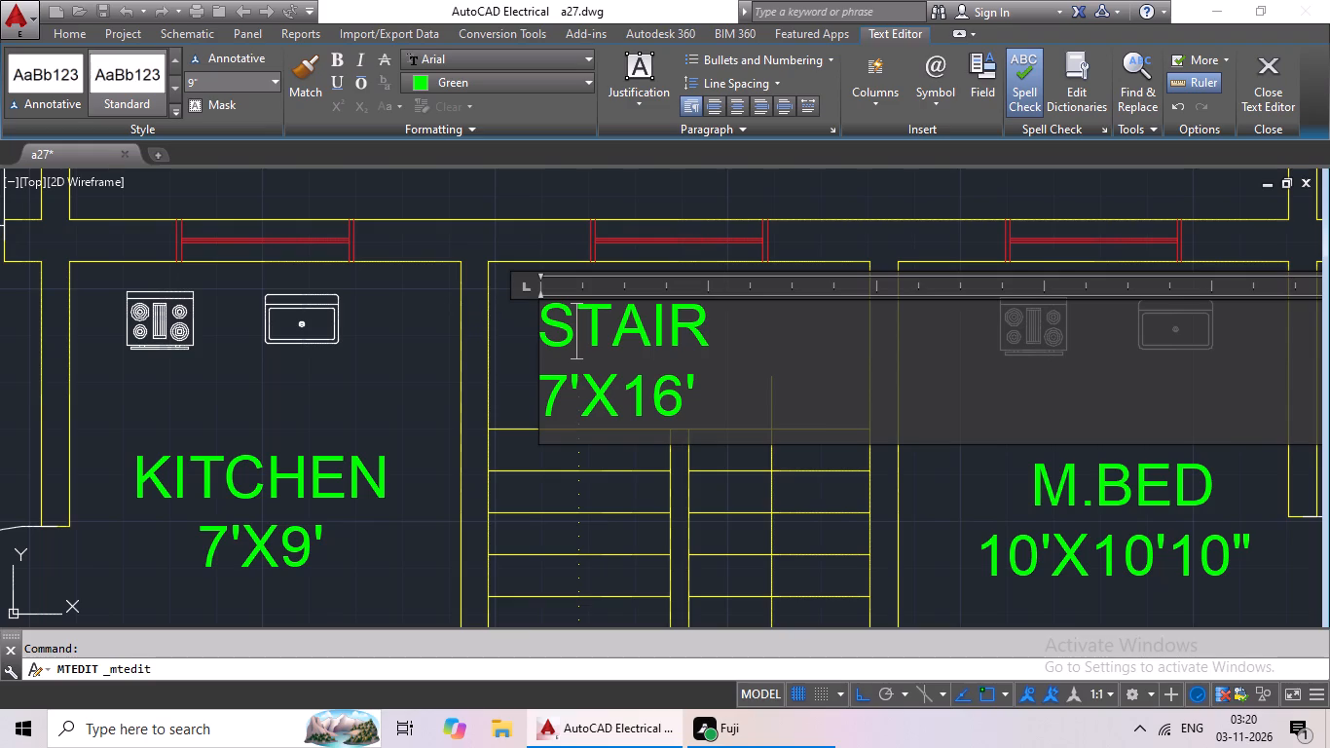
{"action": "left_click", "coordinate": [552, 335]}
{"action": "key", "text": "space"}
{"action": "key", "text": "space"}
{"action": "key", "text": "space"}
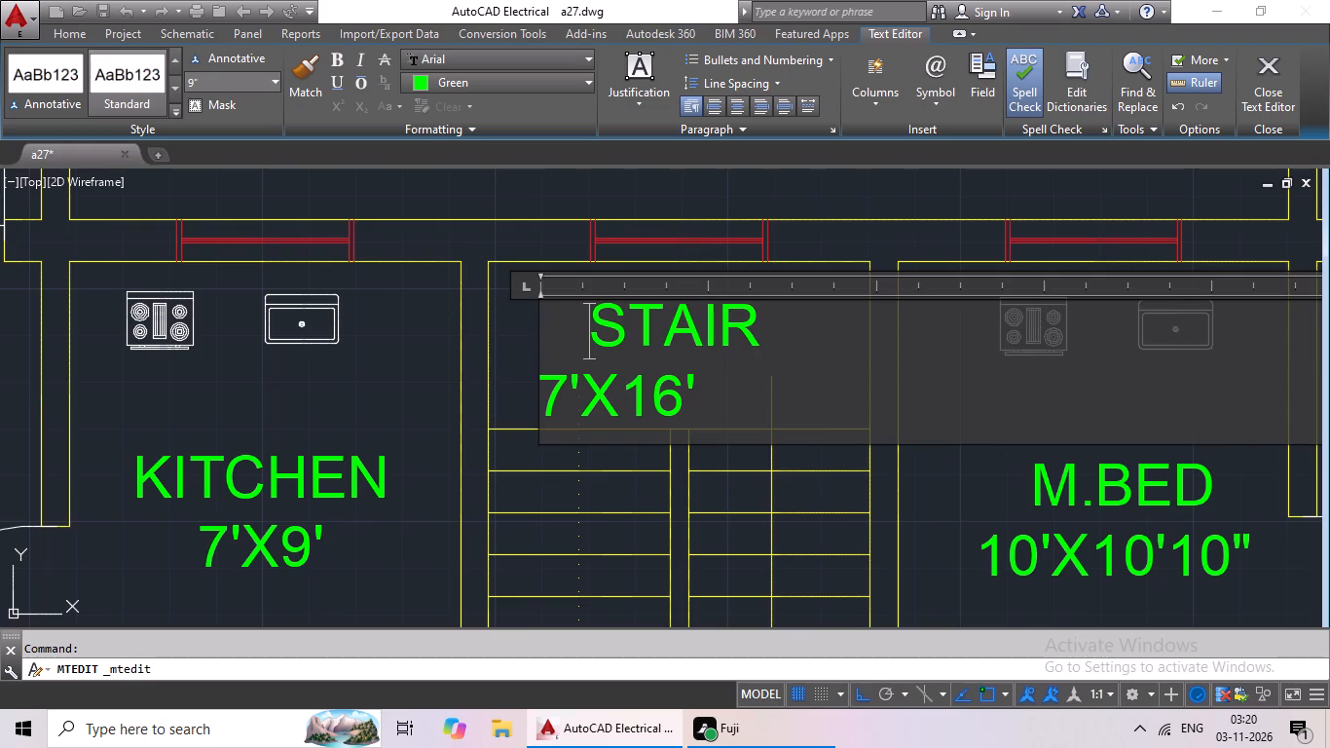
{"action": "left_click", "coordinate": [546, 393]}
{"action": "key", "text": "space"}
{"action": "key", "text": "space"}
{"action": "key", "text": "space"}
{"action": "key", "text": "space"}
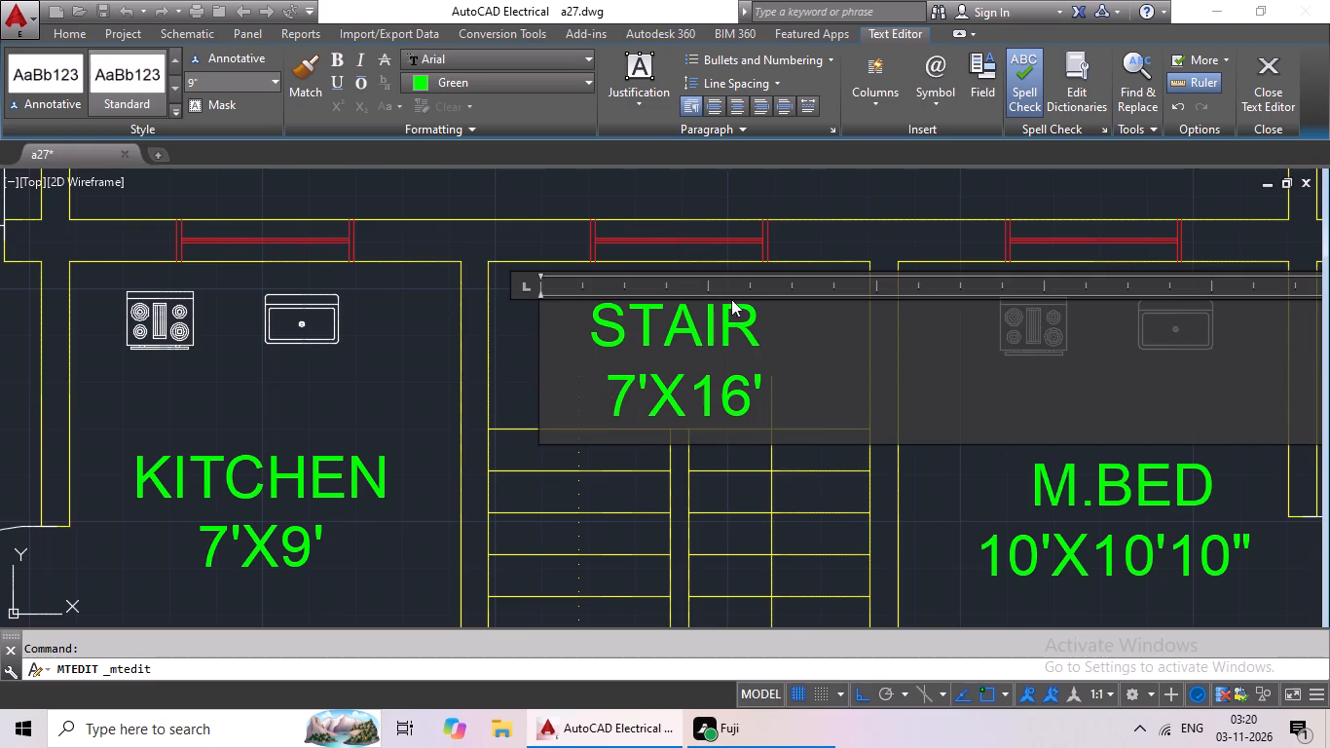
{"action": "left_click", "coordinate": [793, 236]}
Change the label of the kitchen east of the staircase to KITCHEN with 7'X9' below, indenting the size to centre it under the name.
{"action": "scroll", "coordinate": [794, 295], "scroll_direction": "down", "scroll_amount": 1}
{"action": "middle_click_drag", "start_coordinate": [796, 330], "coordinate": [671, 294]}
{"action": "scroll", "coordinate": [694, 300], "scroll_direction": "down", "scroll_amount": 2}
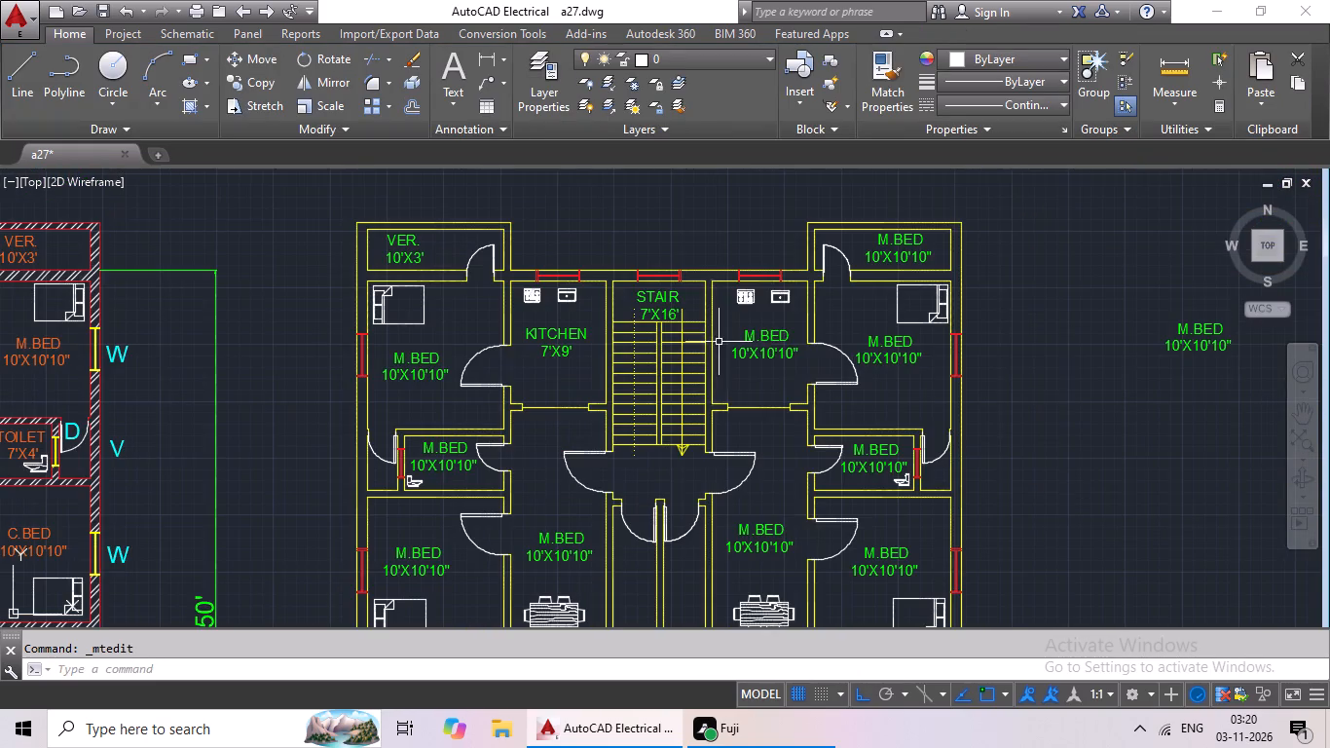
{"action": "scroll", "coordinate": [762, 353], "scroll_direction": "up", "scroll_amount": 2}
{"action": "left_click", "coordinate": [758, 355]}
{"action": "double_click", "coordinate": [738, 364]}
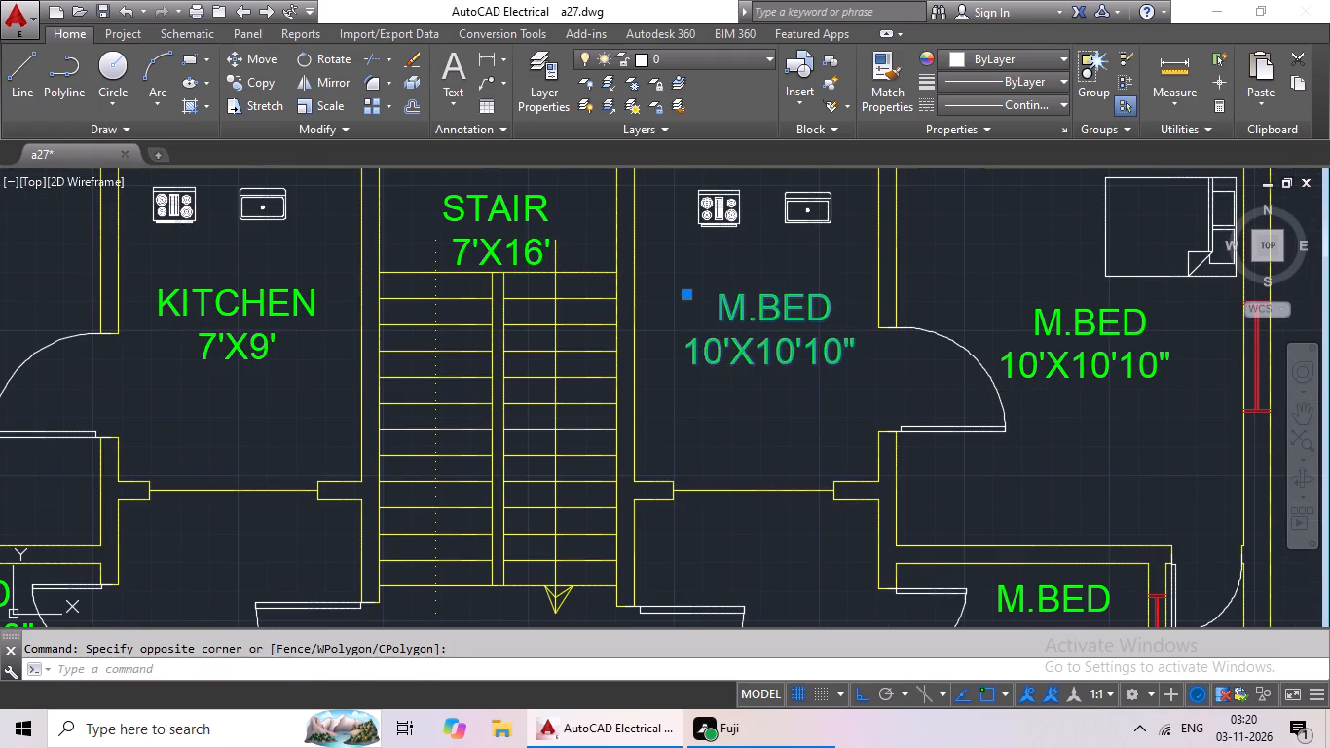
{"action": "scroll", "coordinate": [842, 374], "scroll_direction": "up", "scroll_amount": 1}
{"action": "left_click", "coordinate": [913, 355]}
{"action": "key", "text": "BackSpace"}
{"action": "key", "text": "BackSpace"}
{"action": "key", "text": "BackSpace"}
{"action": "key", "text": "BackSpace"}
{"action": "key", "text": "BackSpace"}
{"action": "key", "text": "BackSpace"}
{"action": "key", "text": "BackSpace"}
{"action": "key", "text": "BackSpace"}
{"action": "key", "text": "BackSpace"}
{"action": "key", "text": "BackSpace"}
{"action": "key", "text": "BackSpace"}
{"action": "key", "text": "BackSpace"}
{"action": "key", "text": "BackSpace"}
{"action": "key", "text": "BackSpace"}
{"action": "key", "text": "BackSpace"}
{"action": "key", "text": "BackSpace"}
{"action": "key", "text": "BackSpace"}
{"action": "key", "text": "BackSpace"}
{"action": "key", "text": "BackSpace"}
{"action": "key", "text": "BackSpace"}
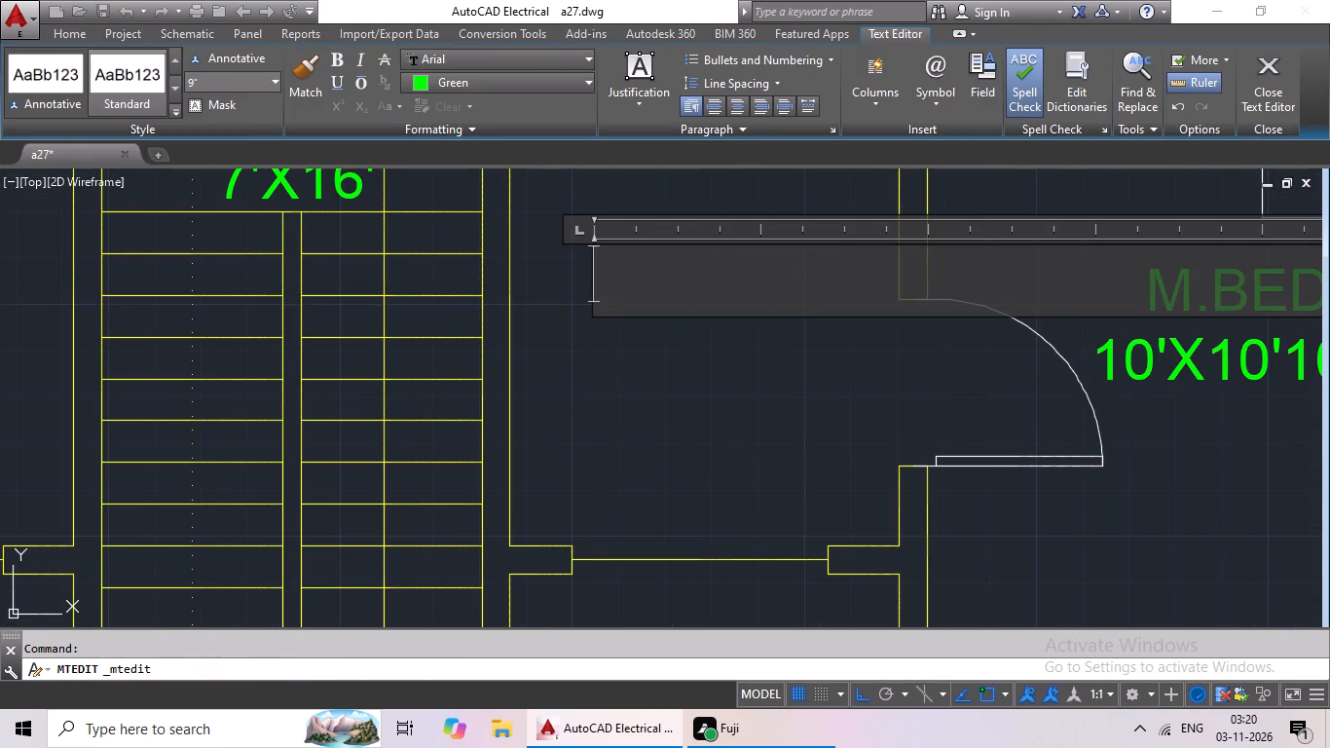
{"action": "type", "text": "KITCHEN"}
{"action": "key", "text": "Return"}
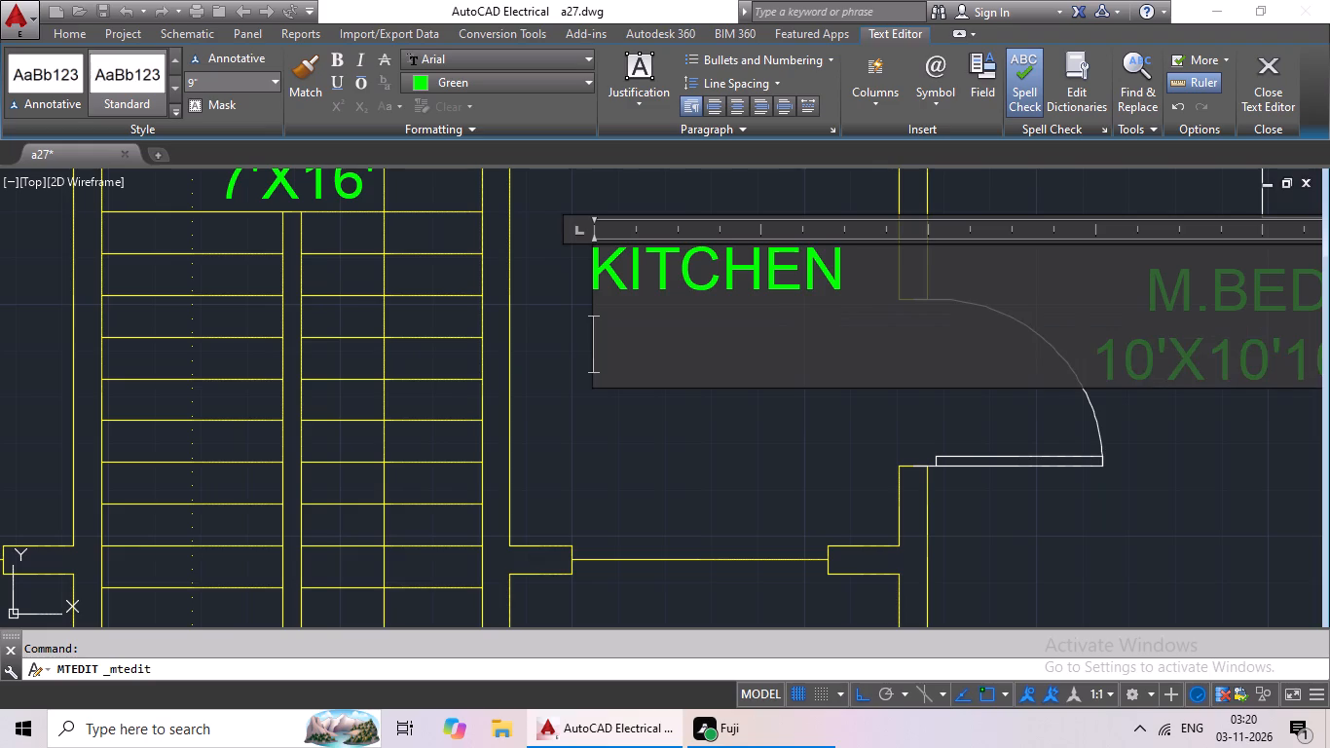
{"action": "type", "text": "7'X"}
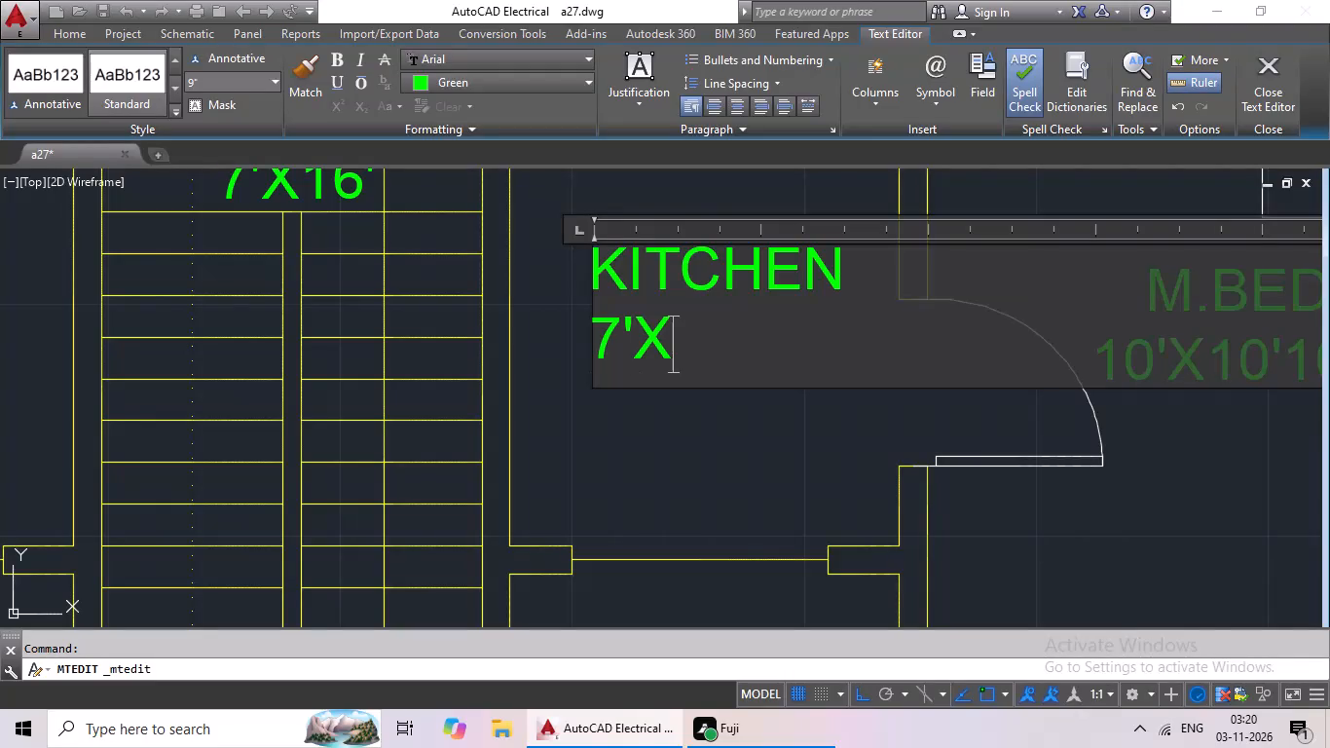
{"action": "type", "text": "10"}
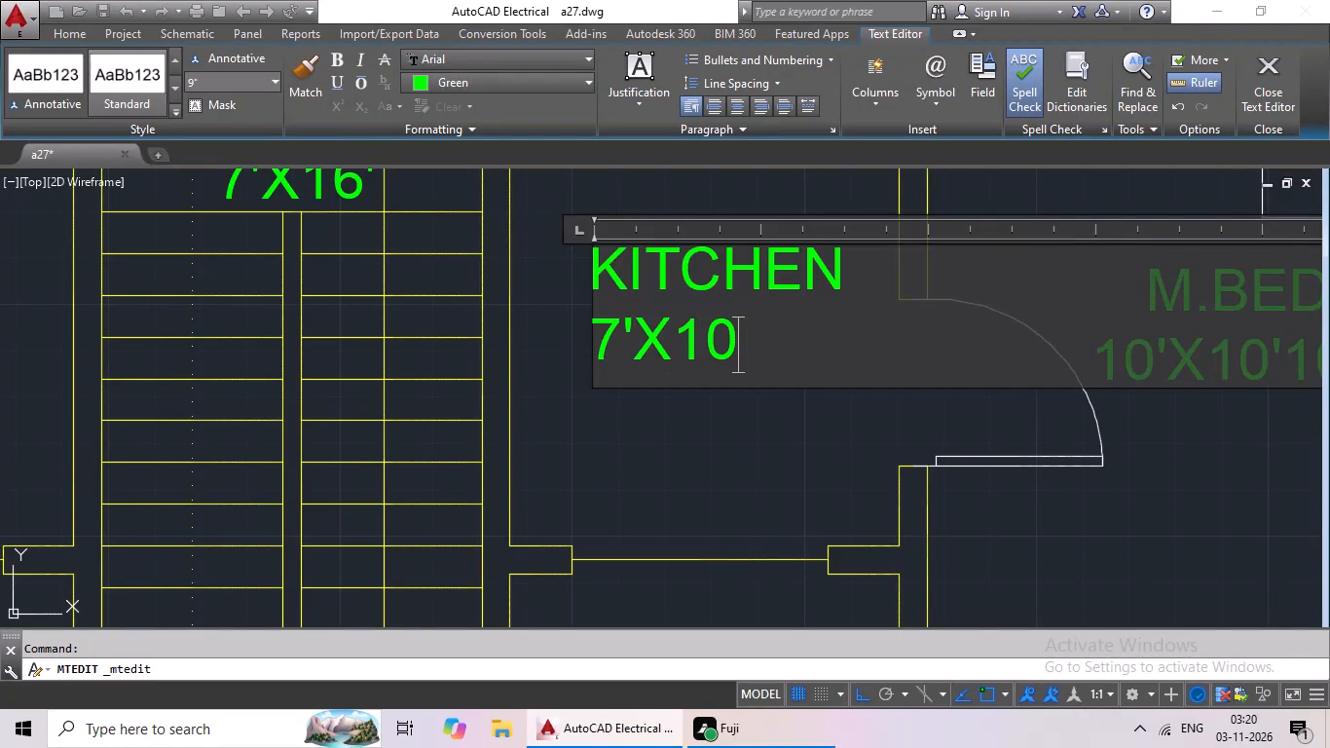
{"action": "key", "text": "BackSpace"}
{"action": "key", "text": "BackSpace"}
{"action": "type", "text": "9'"}
{"action": "left_click", "coordinate": [606, 333]}
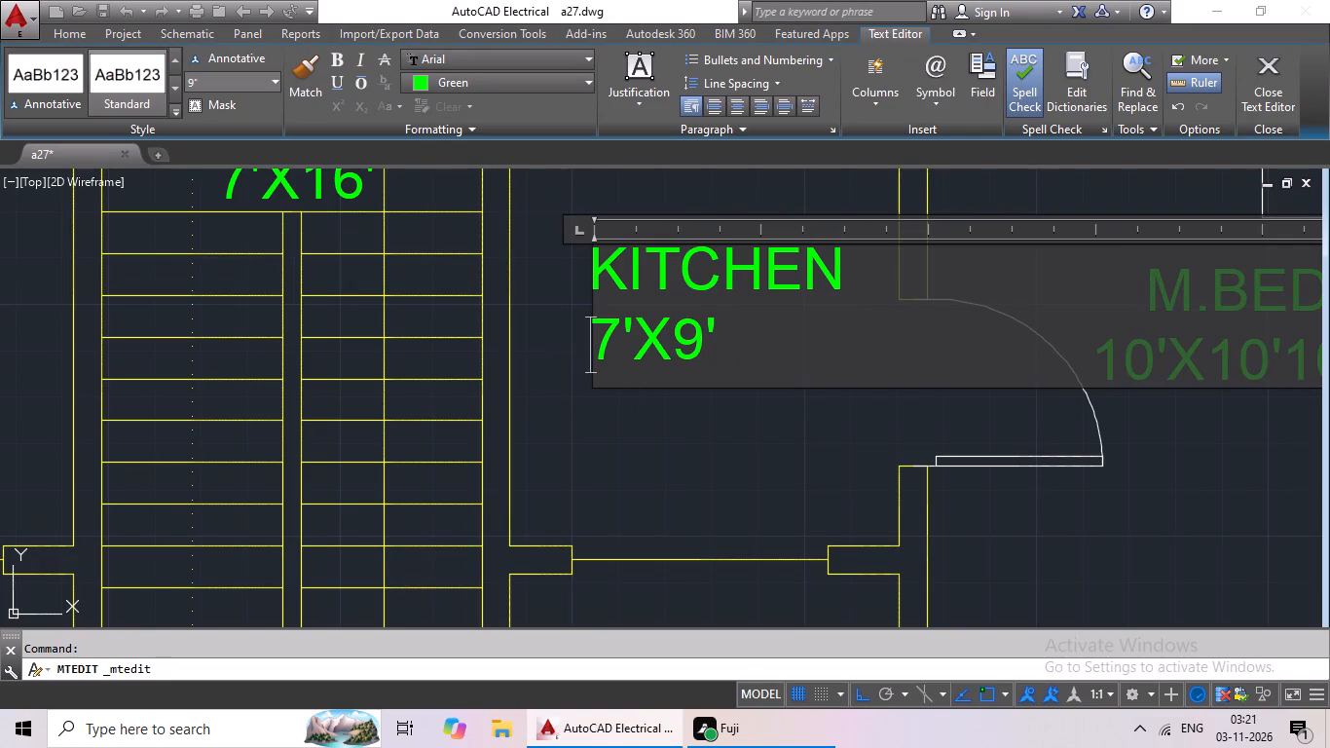
{"action": "key", "text": "space"}
{"action": "key", "text": "space"}
{"action": "key", "text": "space"}
{"action": "key", "text": "space"}
{"action": "left_click", "coordinate": [642, 449]}
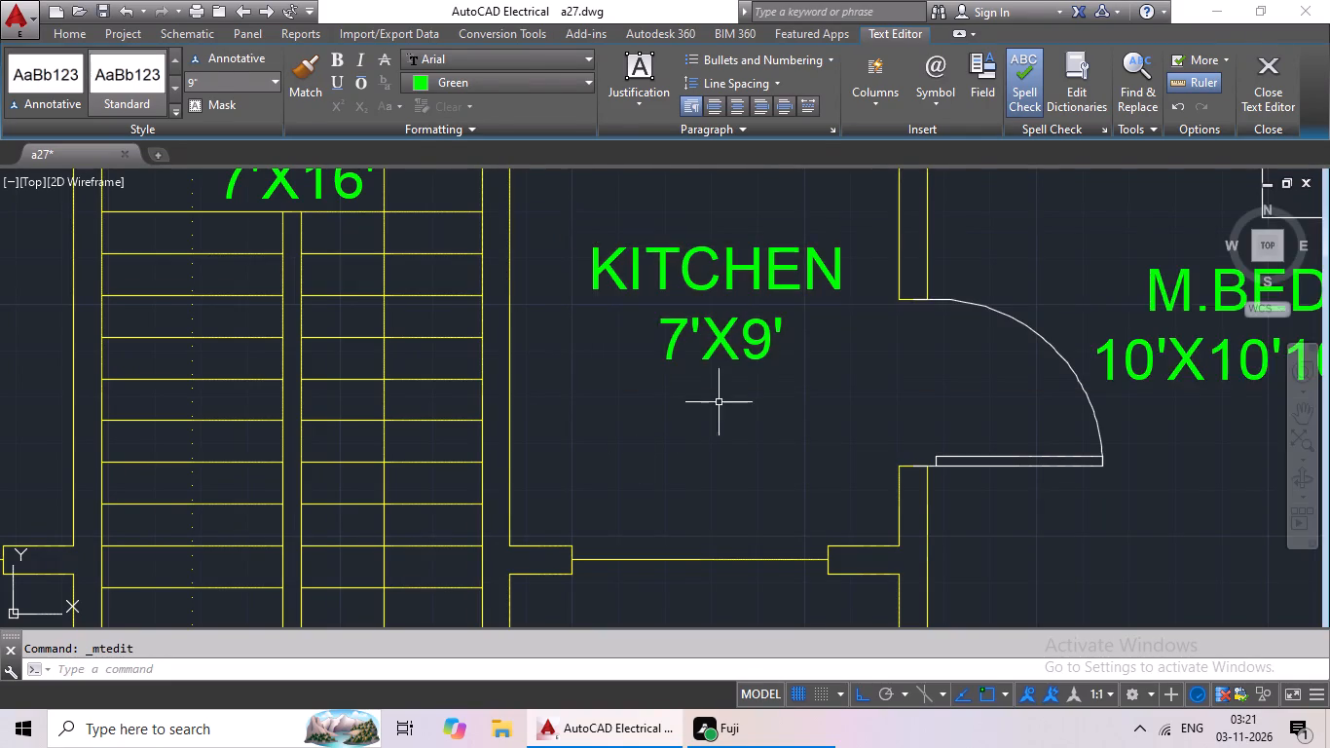
Change the label of the northeast veranda to VER. with 10'X3' on the second line, indenting the name slightly.
{"action": "scroll", "coordinate": [720, 401], "scroll_direction": "down", "scroll_amount": 2}
{"action": "middle_click_drag", "start_coordinate": [743, 423], "coordinate": [573, 401]}
{"action": "middle_click_drag", "start_coordinate": [738, 301], "coordinate": [633, 523]}
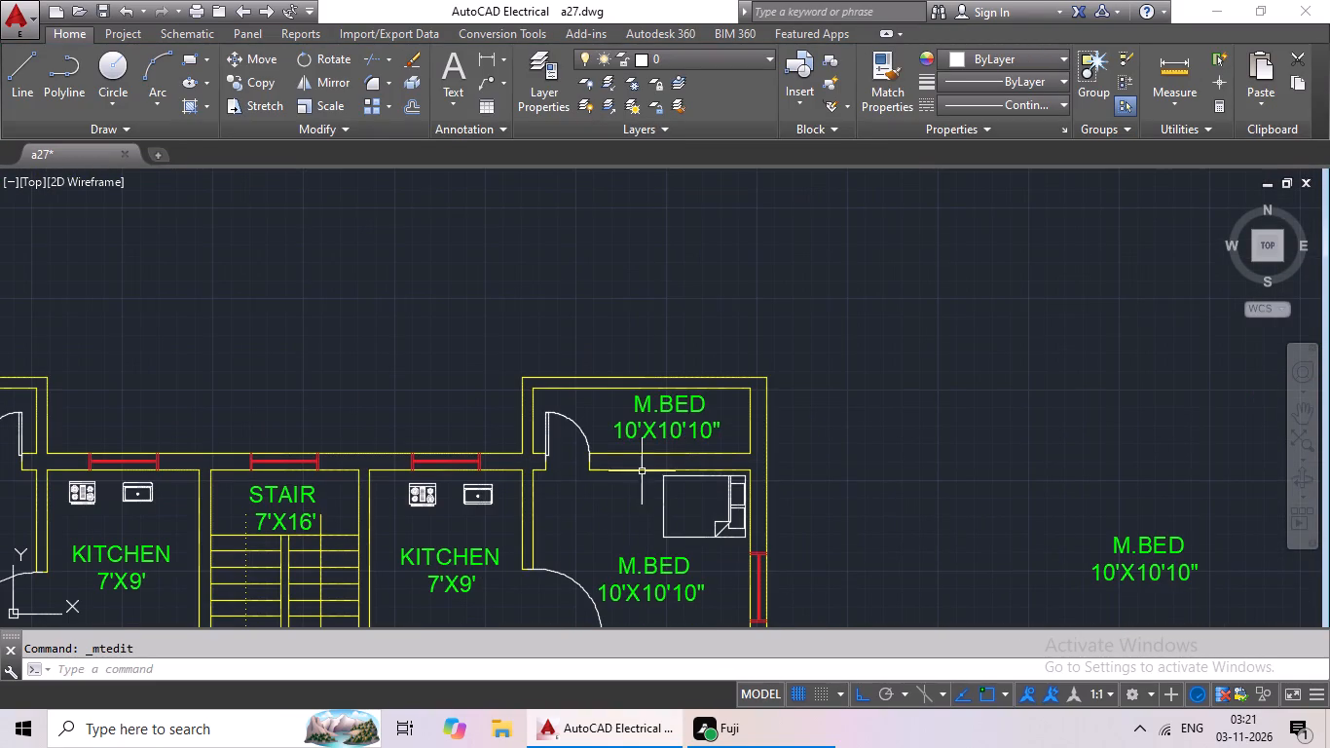
{"action": "double_click", "coordinate": [673, 412]}
{"action": "scroll", "coordinate": [704, 433], "scroll_direction": "up", "scroll_amount": 2}
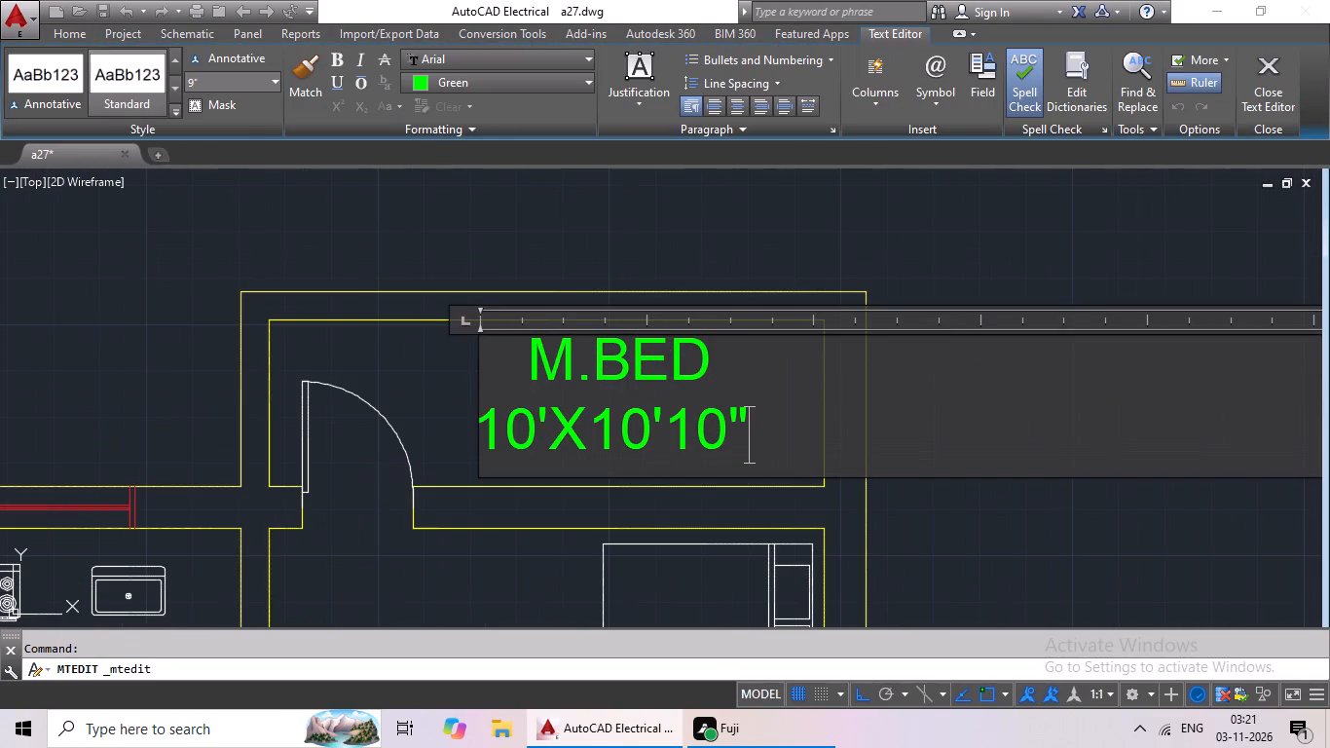
{"action": "left_click", "coordinate": [770, 426]}
{"action": "key", "text": "BackSpace"}
{"action": "key", "text": "BackSpace"}
{"action": "key", "text": "BackSpace"}
{"action": "key", "text": "BackSpace"}
{"action": "key", "text": "BackSpace"}
{"action": "key", "text": "BackSpace"}
{"action": "key", "text": "BackSpace"}
{"action": "key", "text": "BackSpace"}
{"action": "key", "text": "BackSpace"}
{"action": "key", "text": "BackSpace"}
{"action": "key", "text": "BackSpace"}
{"action": "key", "text": "BackSpace"}
{"action": "key", "text": "BackSpace"}
{"action": "key", "text": "BackSpace"}
{"action": "key", "text": "BackSpace"}
{"action": "key", "text": "BackSpace"}
{"action": "key", "text": "BackSpace"}
{"action": "key", "text": "BackSpace"}
{"action": "key", "text": "BackSpace"}
{"action": "key", "text": "BackSpace"}
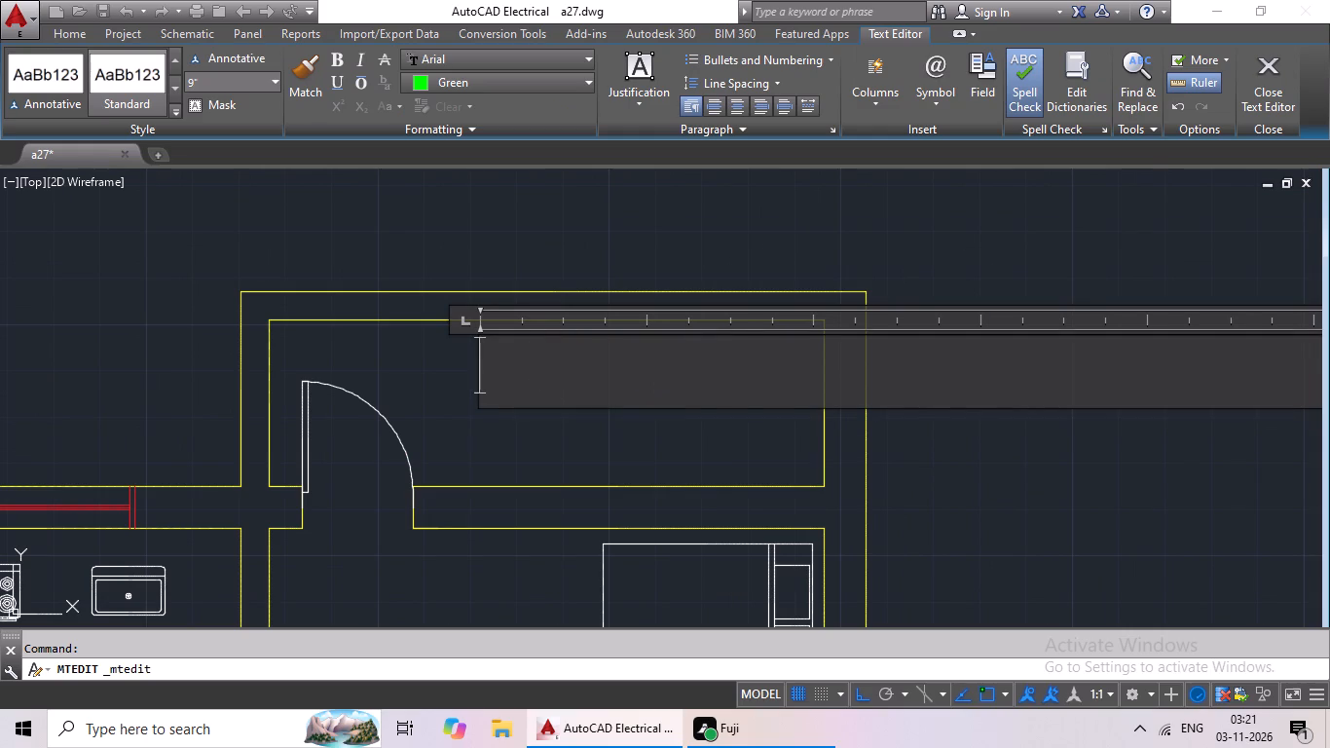
{"action": "type", "text": "VER"}
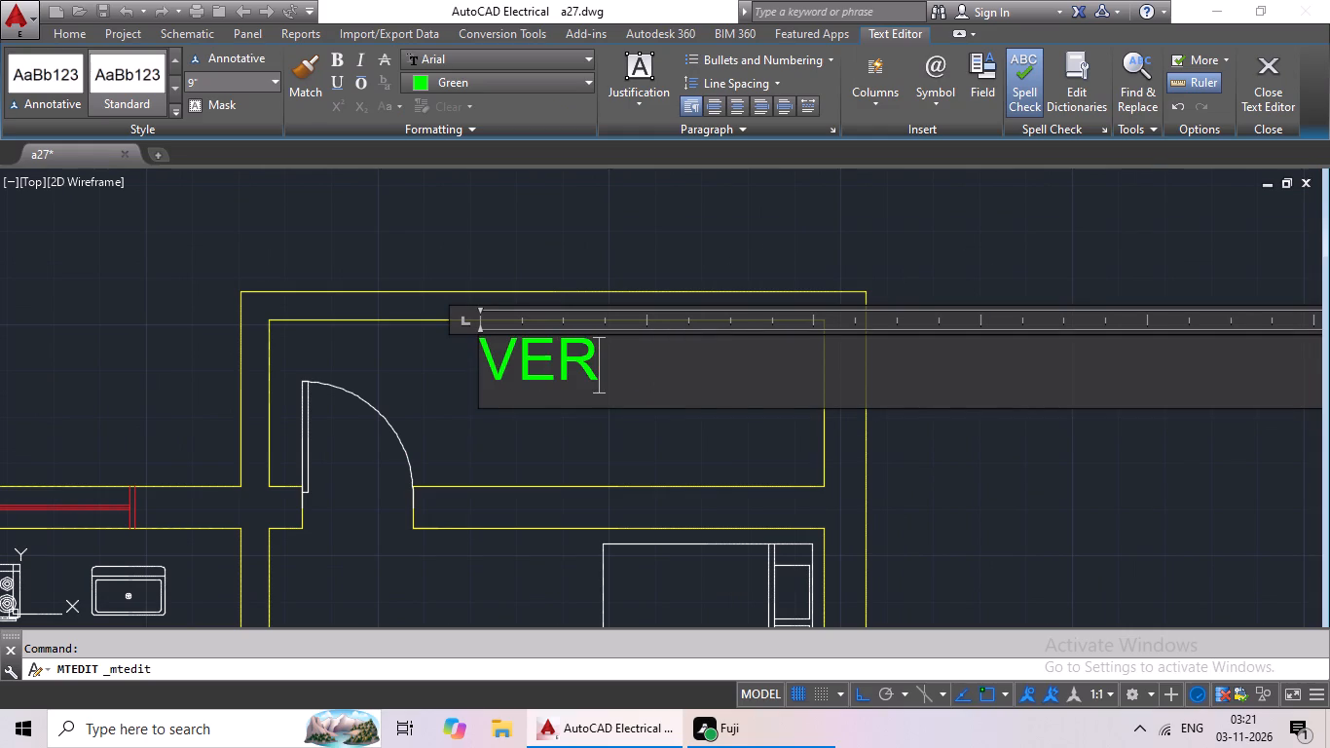
{"action": "key", "text": "period"}
{"action": "key", "text": "Return"}
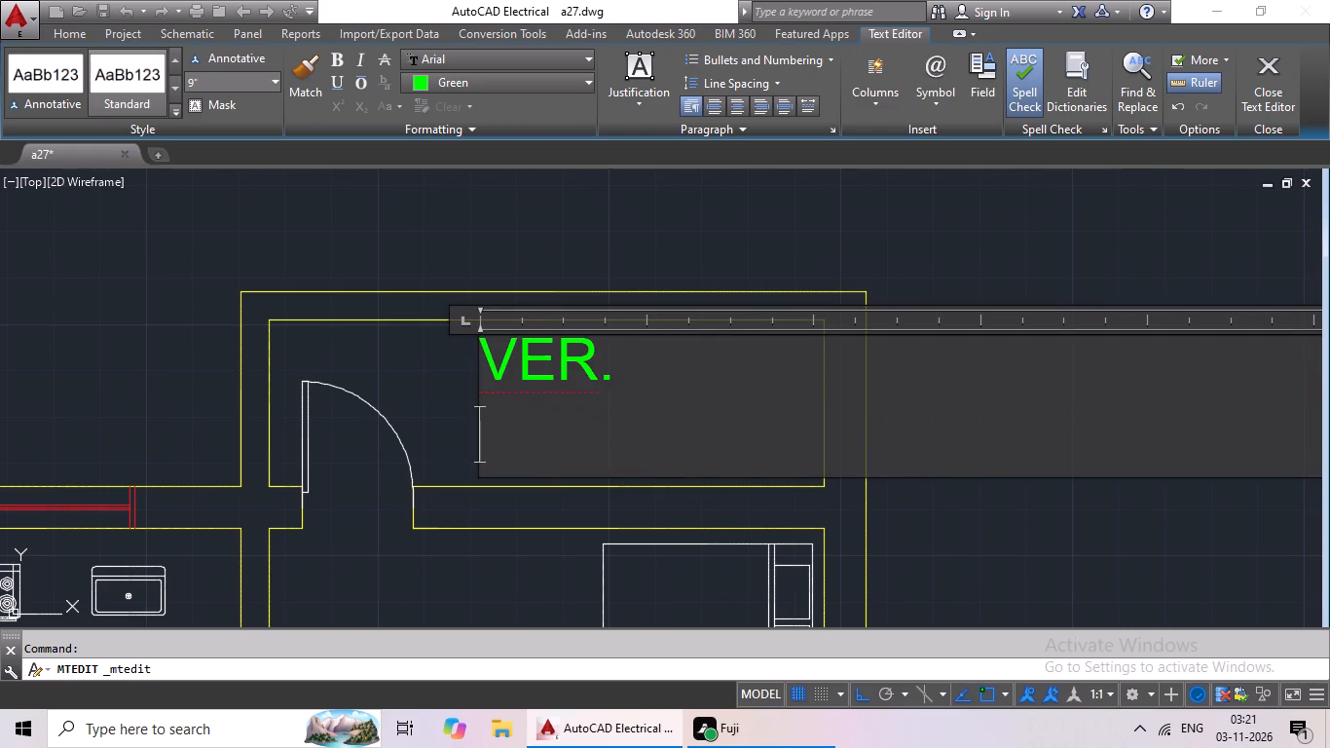
{"action": "type", "text": "10'"}
{"action": "key", "text": "shift+x"}
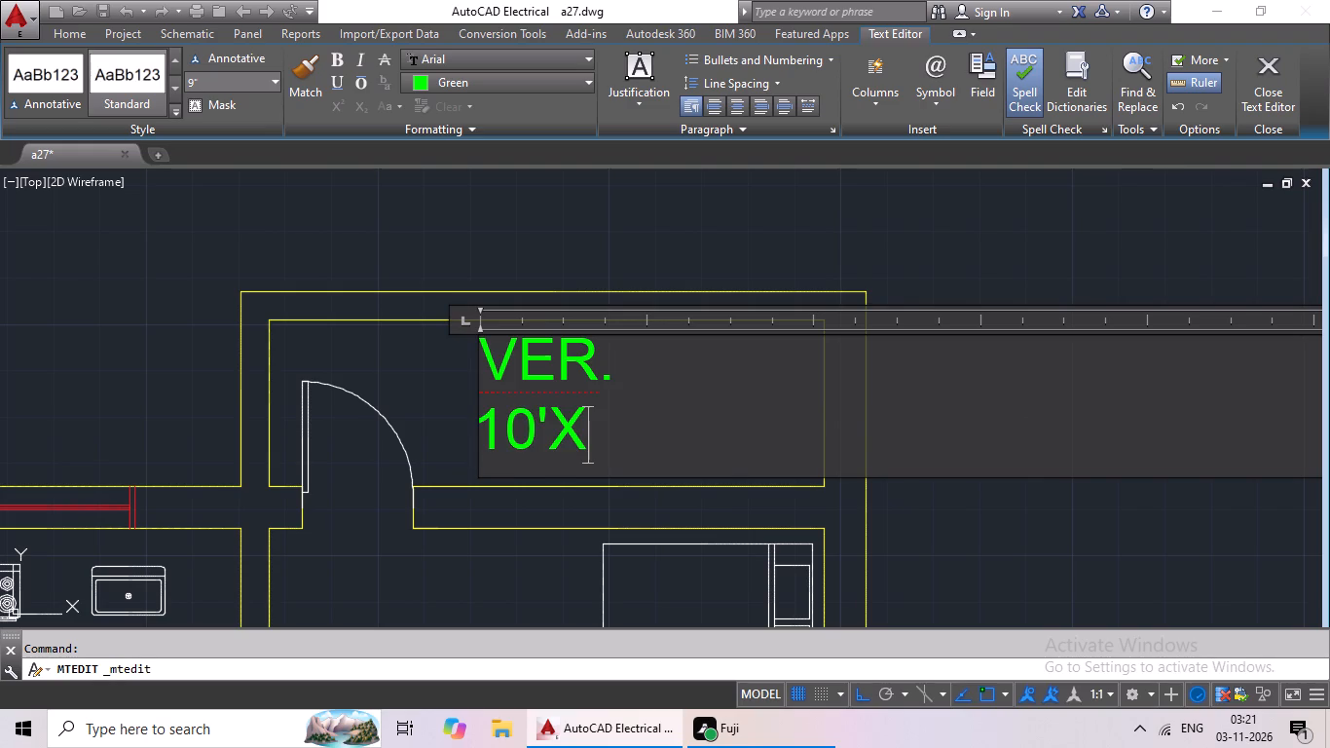
{"action": "type", "text": "3'"}
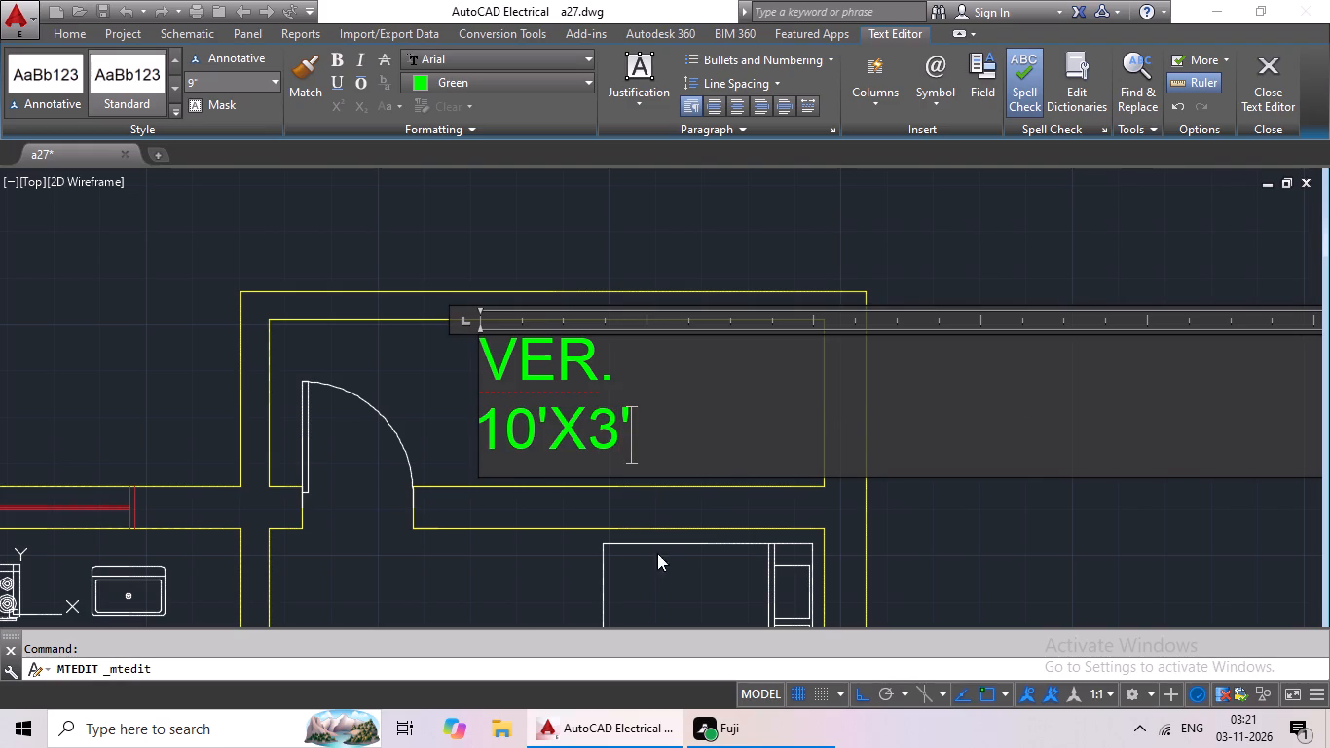
{"action": "left_click", "coordinate": [488, 364]}
{"action": "key", "text": "space"}
{"action": "left_click", "coordinate": [654, 518]}
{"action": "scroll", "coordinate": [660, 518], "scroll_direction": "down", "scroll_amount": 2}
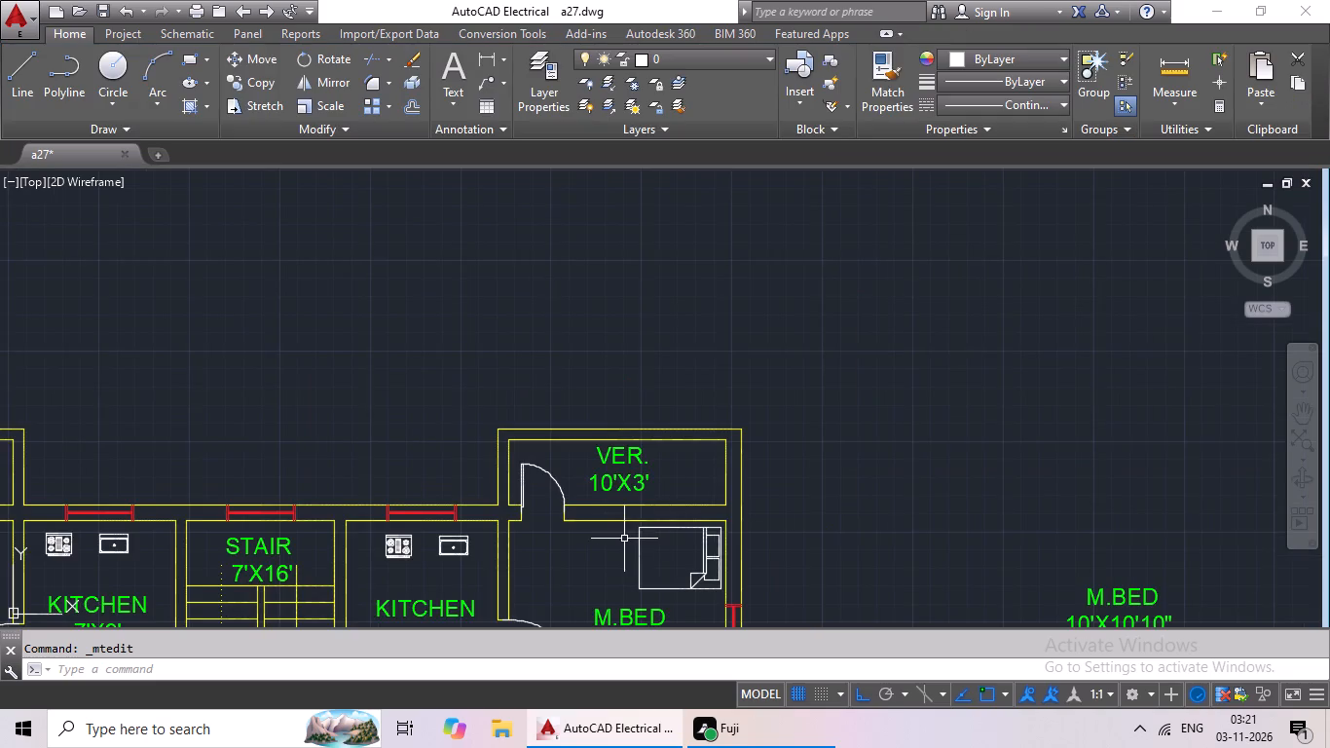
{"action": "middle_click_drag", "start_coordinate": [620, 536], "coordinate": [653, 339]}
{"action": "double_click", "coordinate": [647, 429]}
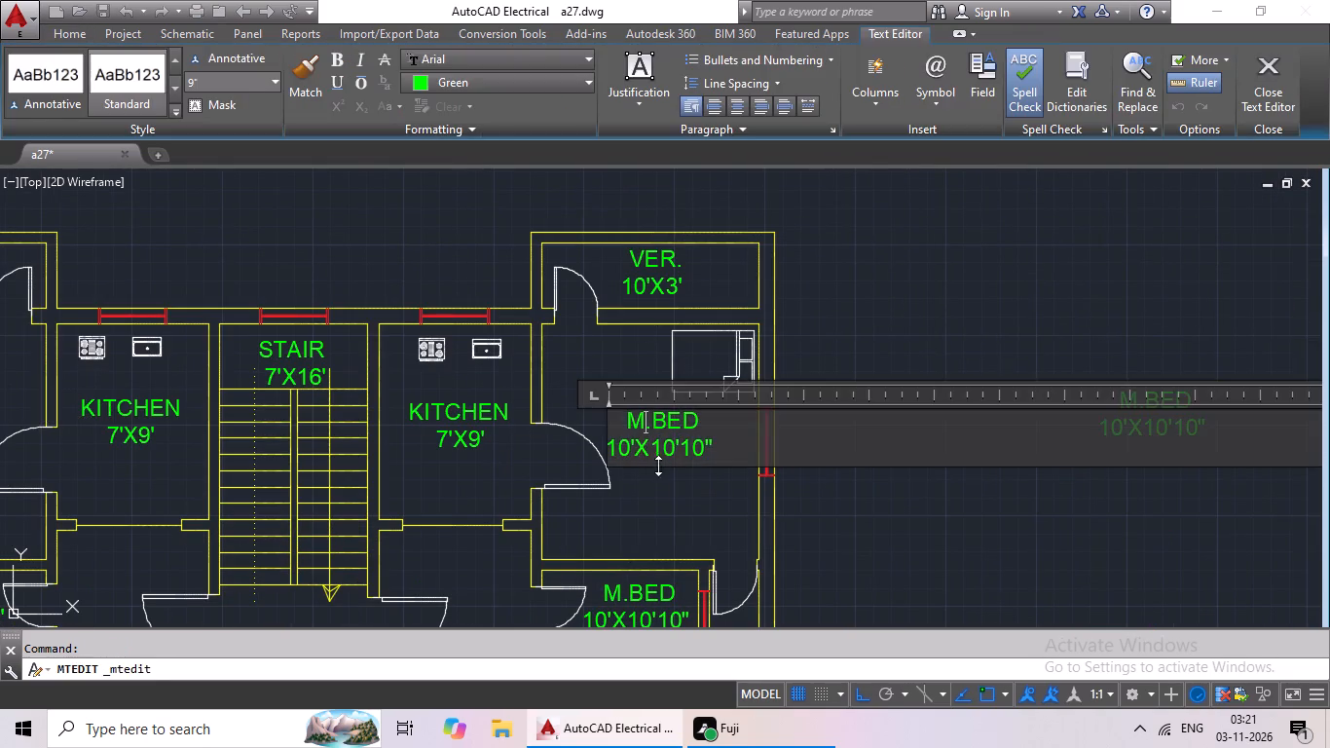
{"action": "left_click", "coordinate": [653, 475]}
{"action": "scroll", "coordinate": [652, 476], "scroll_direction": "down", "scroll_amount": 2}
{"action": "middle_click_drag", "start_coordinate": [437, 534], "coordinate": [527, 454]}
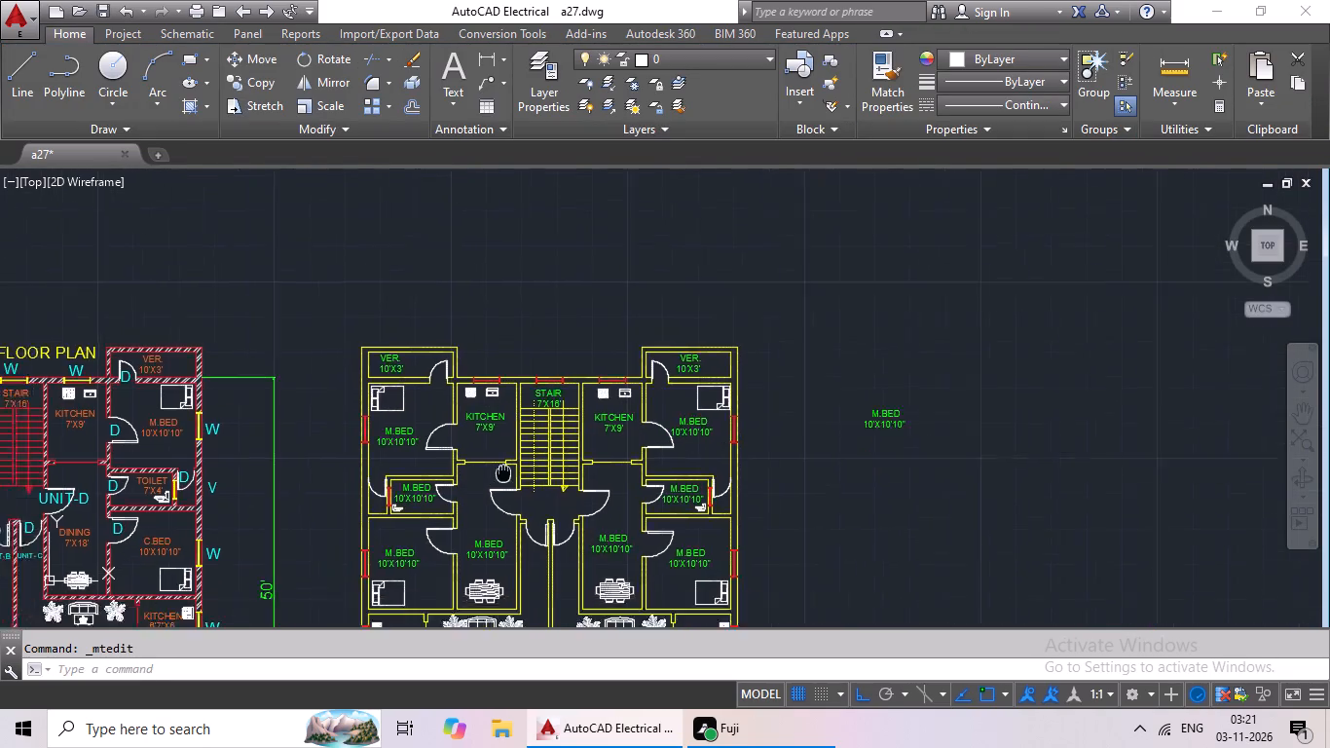
Change the label of the small room with the toilet fixture west of the stairs to TOILET with 7'3"X4' below, indenting the size slightly.
{"action": "middle_click_drag", "start_coordinate": [527, 454], "coordinate": [572, 414]}
{"action": "scroll", "coordinate": [536, 410], "scroll_direction": "up", "scroll_amount": 3}
{"action": "double_click", "coordinate": [472, 414]}
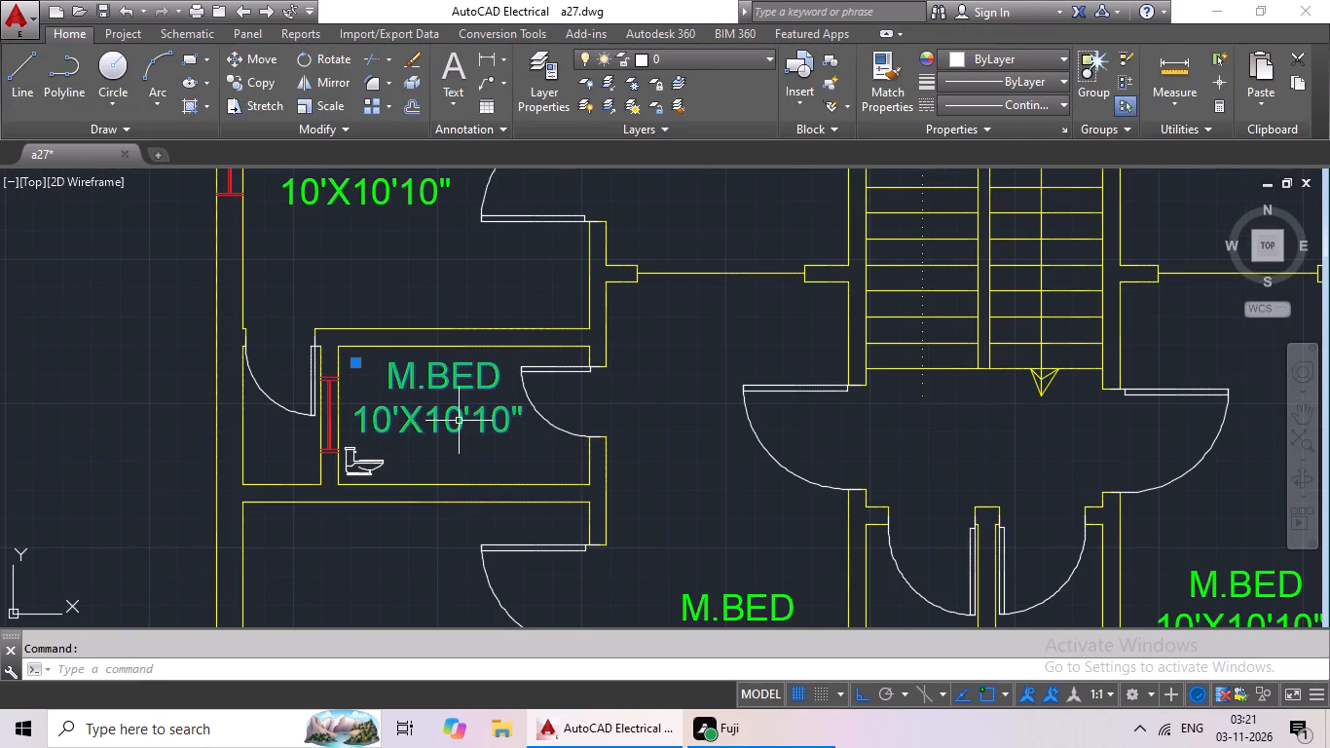
{"action": "double_click", "coordinate": [446, 423]}
{"action": "left_click", "coordinate": [531, 422]}
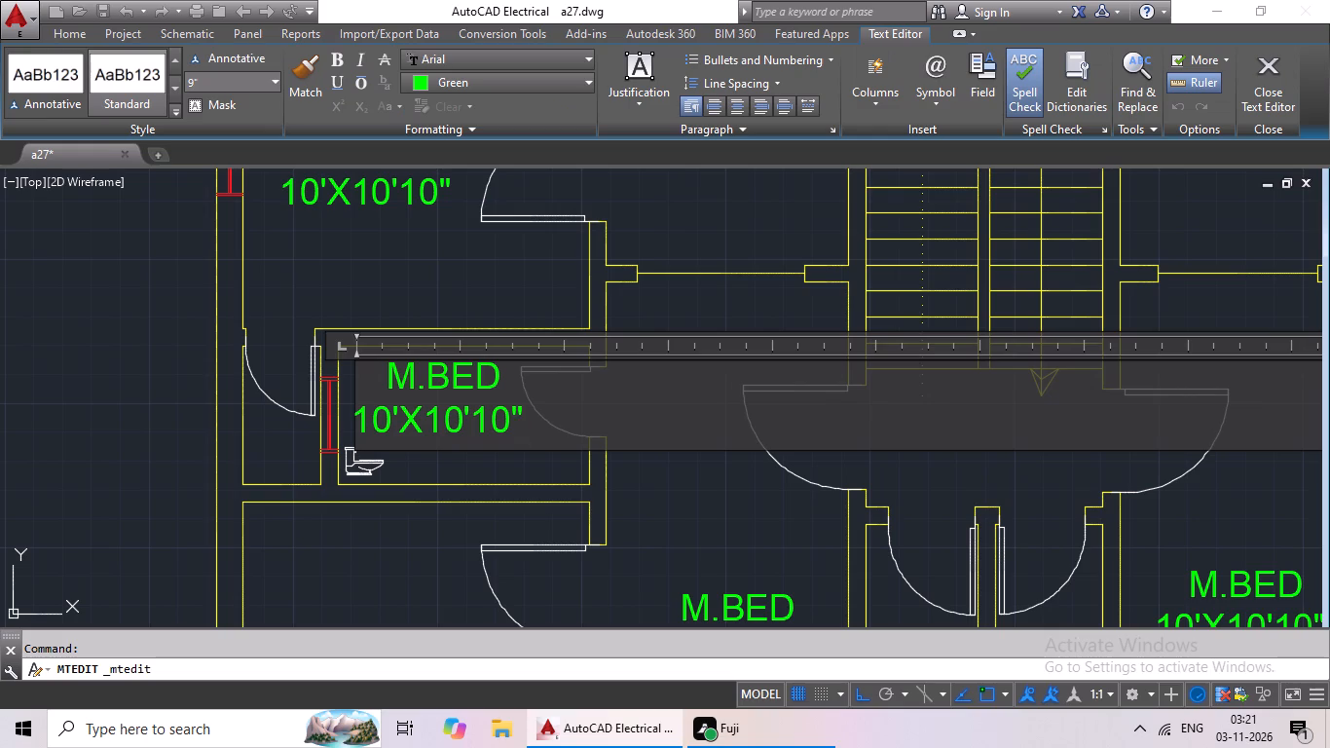
{"action": "key", "text": "BackSpace"}
{"action": "key", "text": "BackSpace"}
{"action": "key", "text": "BackSpace"}
{"action": "key", "text": "BackSpace"}
{"action": "key", "text": "BackSpace"}
{"action": "key", "text": "BackSpace"}
{"action": "key", "text": "BackSpace"}
{"action": "key", "text": "BackSpace"}
{"action": "key", "text": "BackSpace"}
{"action": "key", "text": "BackSpace"}
{"action": "key", "text": "BackSpace"}
{"action": "key", "text": "BackSpace"}
{"action": "key", "text": "BackSpace"}
{"action": "key", "text": "BackSpace"}
{"action": "key", "text": "BackSpace"}
{"action": "key", "text": "BackSpace"}
{"action": "key", "text": "BackSpace"}
{"action": "key", "text": "BackSpace"}
{"action": "key", "text": "BackSpace"}
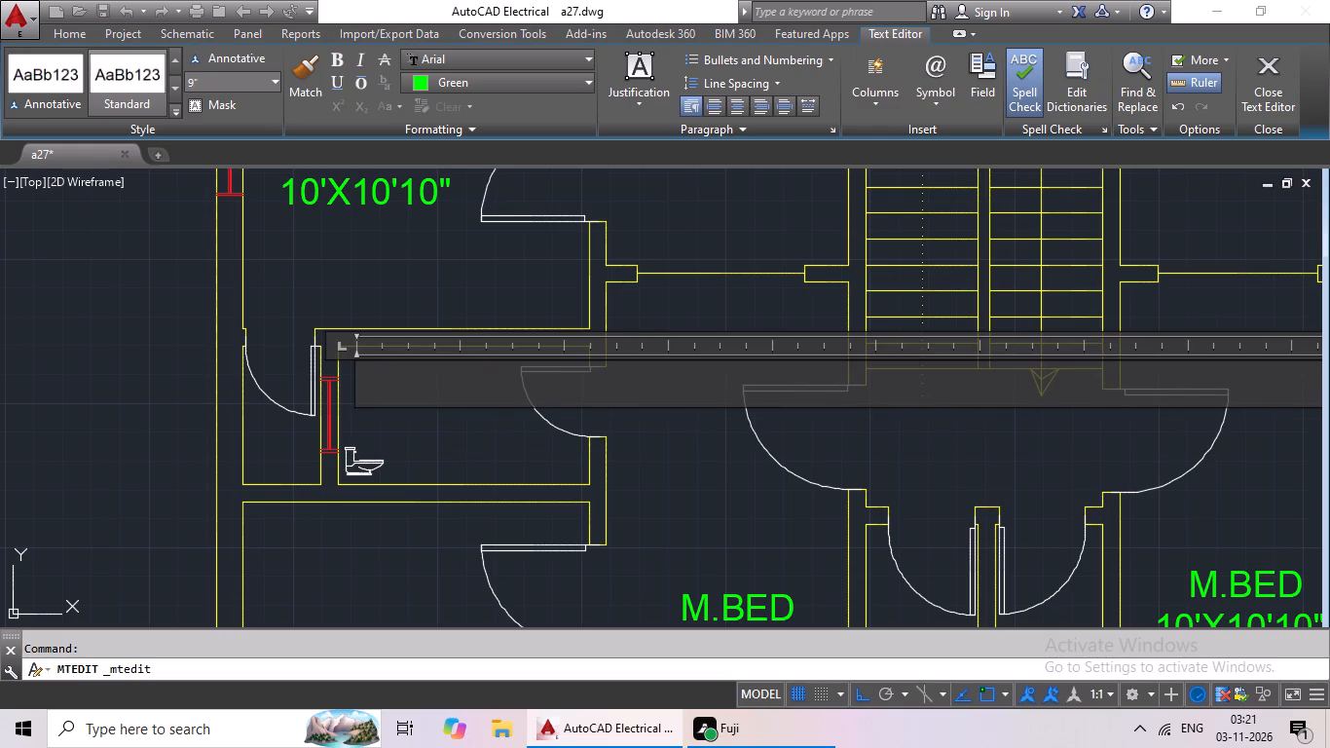
{"action": "key", "text": "BackSpace"}
{"action": "type", "text": "TO"}
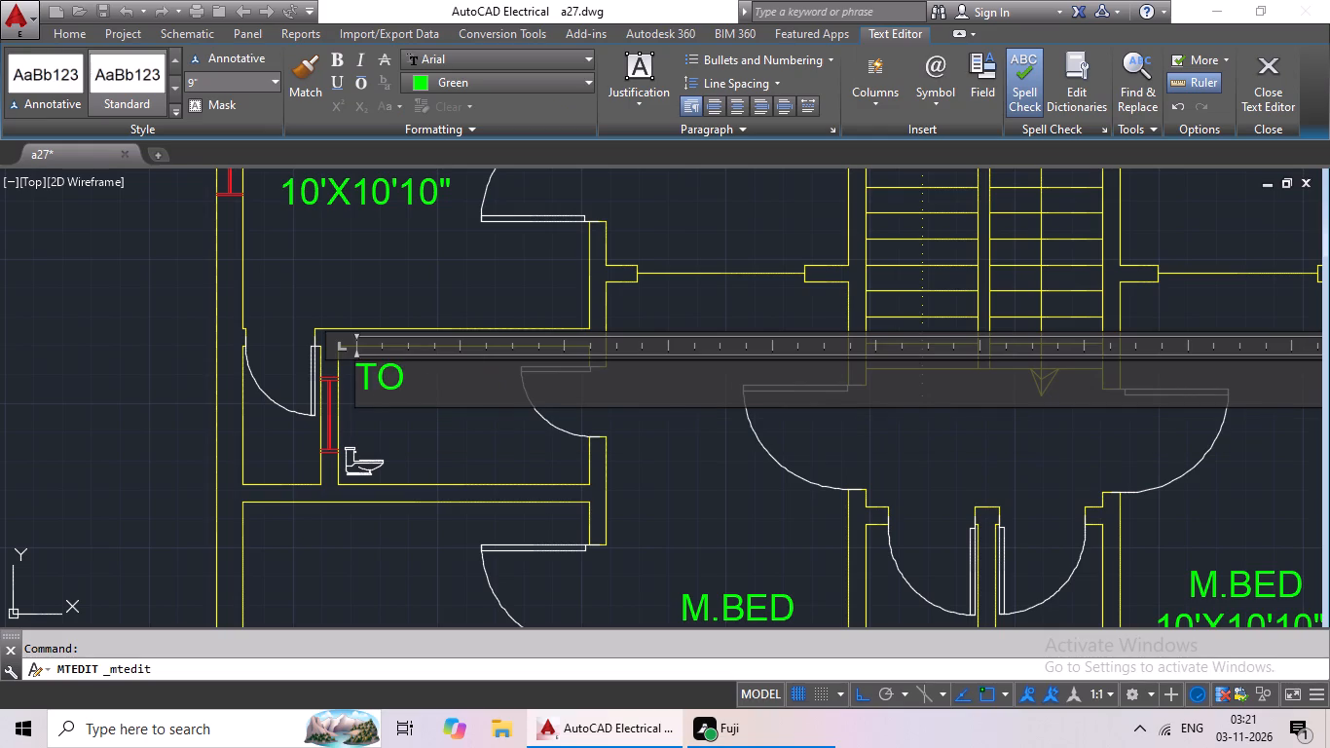
{"action": "type", "text": "ILK"}
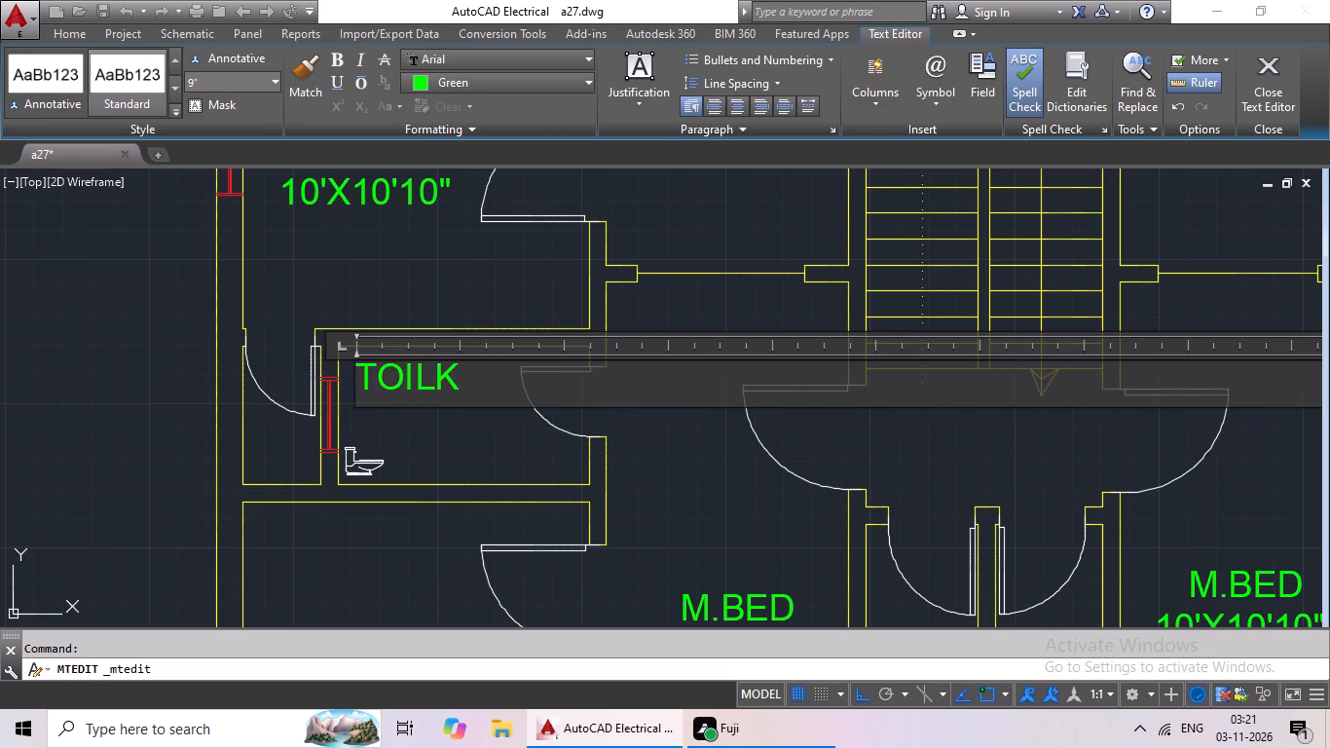
{"action": "key", "text": "shift+BackSpace"}
{"action": "type", "text": "ET"}
{"action": "key", "text": "Return"}
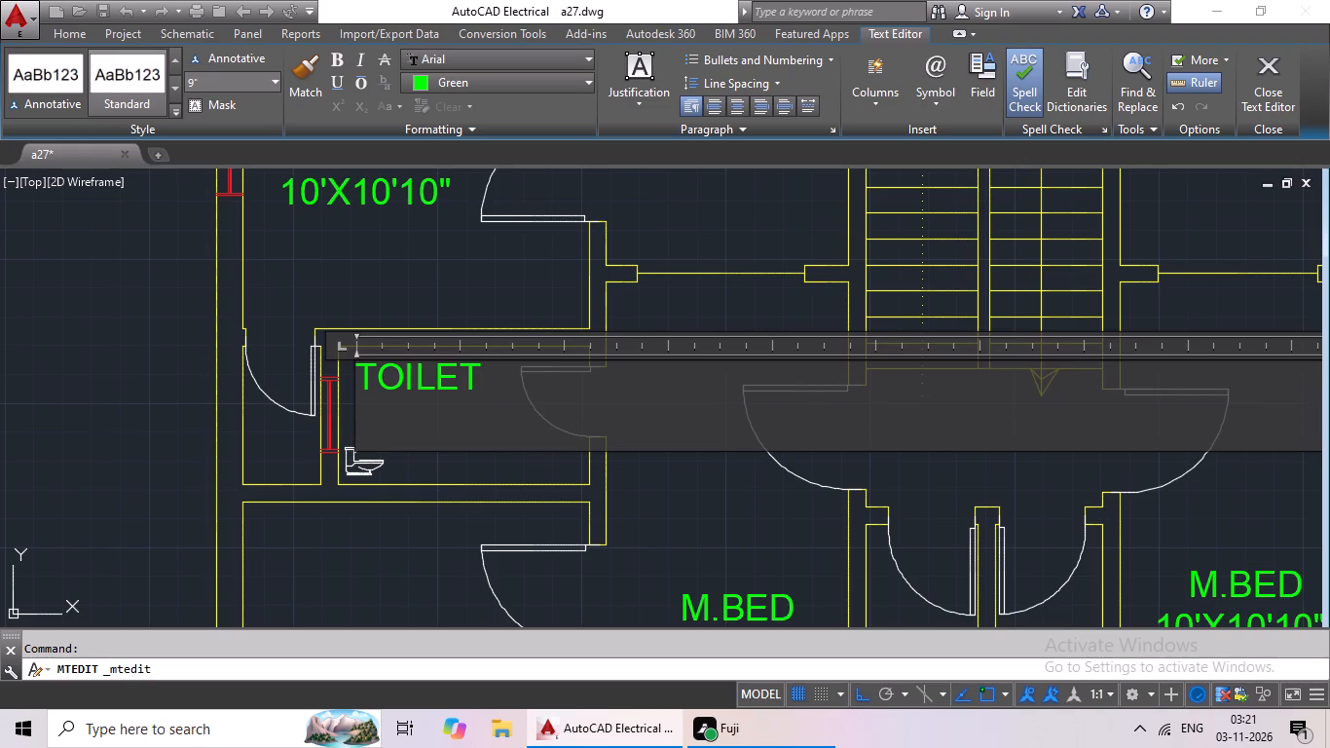
{"action": "type", "text": "7'3\"X"}
{"action": "key", "text": "Left"}
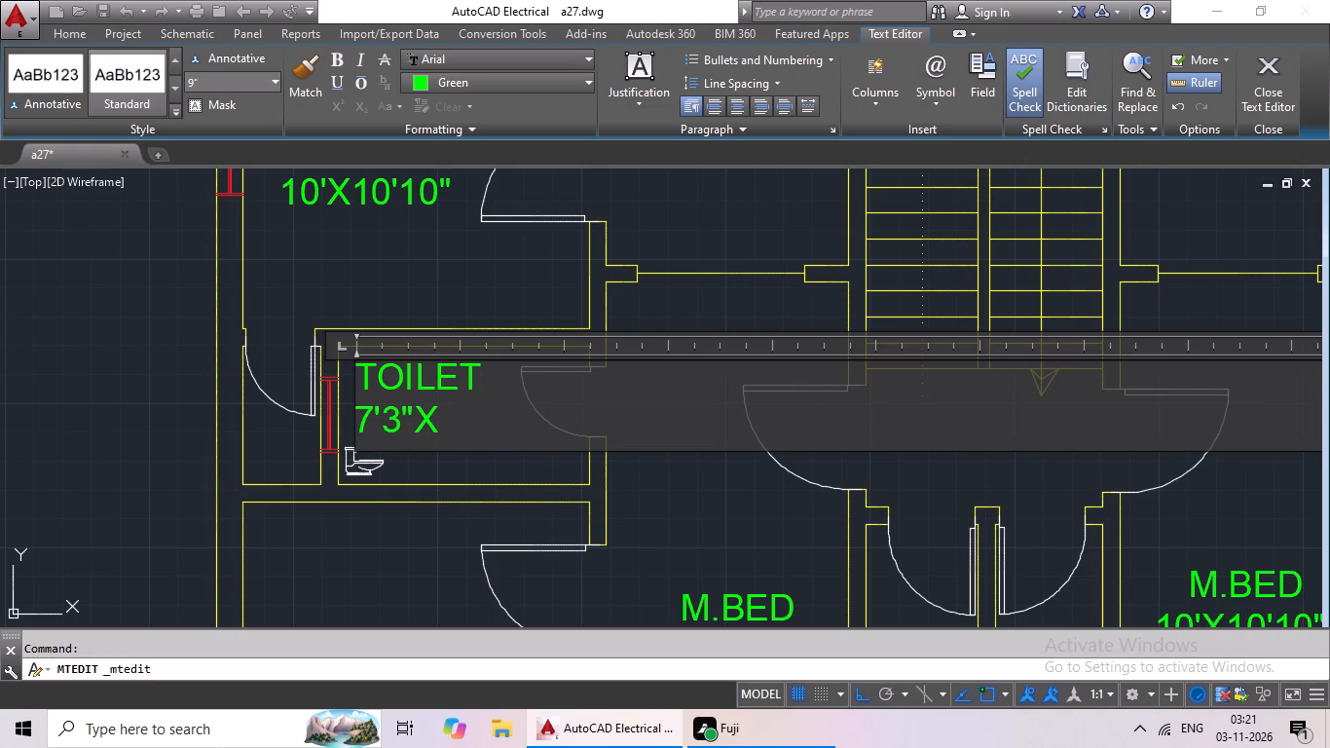
{"action": "left_click", "coordinate": [486, 423]}
{"action": "type", "text": "4'"}
{"action": "left_click", "coordinate": [355, 408]}
{"action": "key", "text": "space"}
{"action": "left_click", "coordinate": [486, 302]}
Change the label of the matching toilet room east of the stairs to TOILET with 7'3"X4' below, indenting both lines.
{"action": "scroll", "coordinate": [516, 350], "scroll_direction": "down", "scroll_amount": 2}
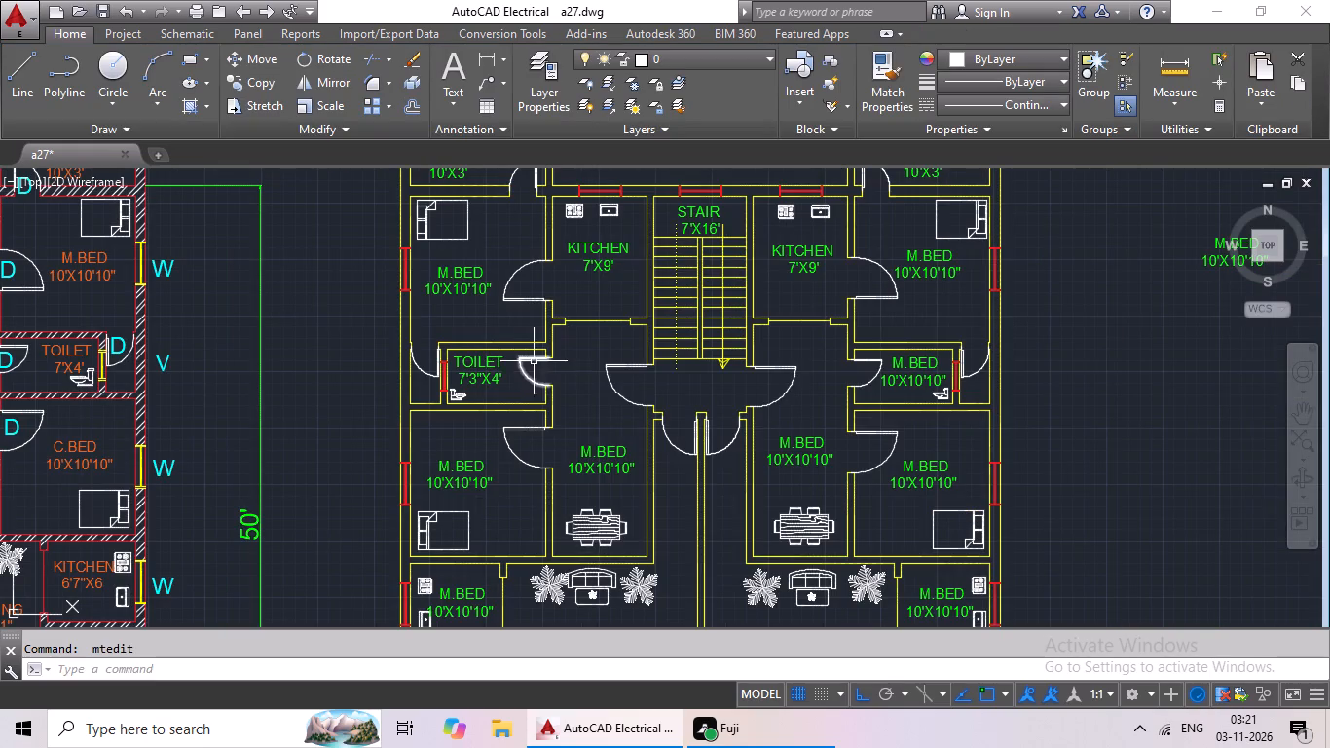
{"action": "middle_click_drag", "start_coordinate": [722, 379], "coordinate": [625, 373]}
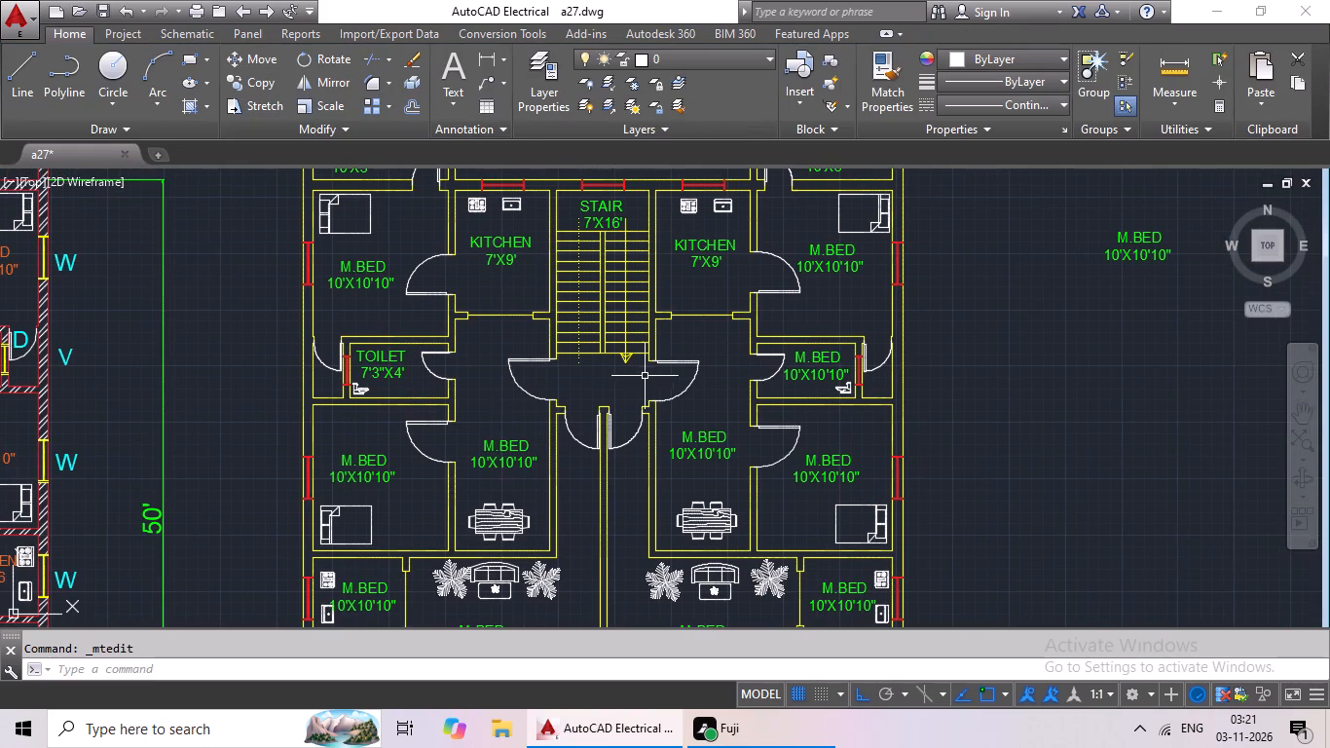
{"action": "double_click", "coordinate": [818, 376]}
{"action": "scroll", "coordinate": [821, 375], "scroll_direction": "up", "scroll_amount": 3}
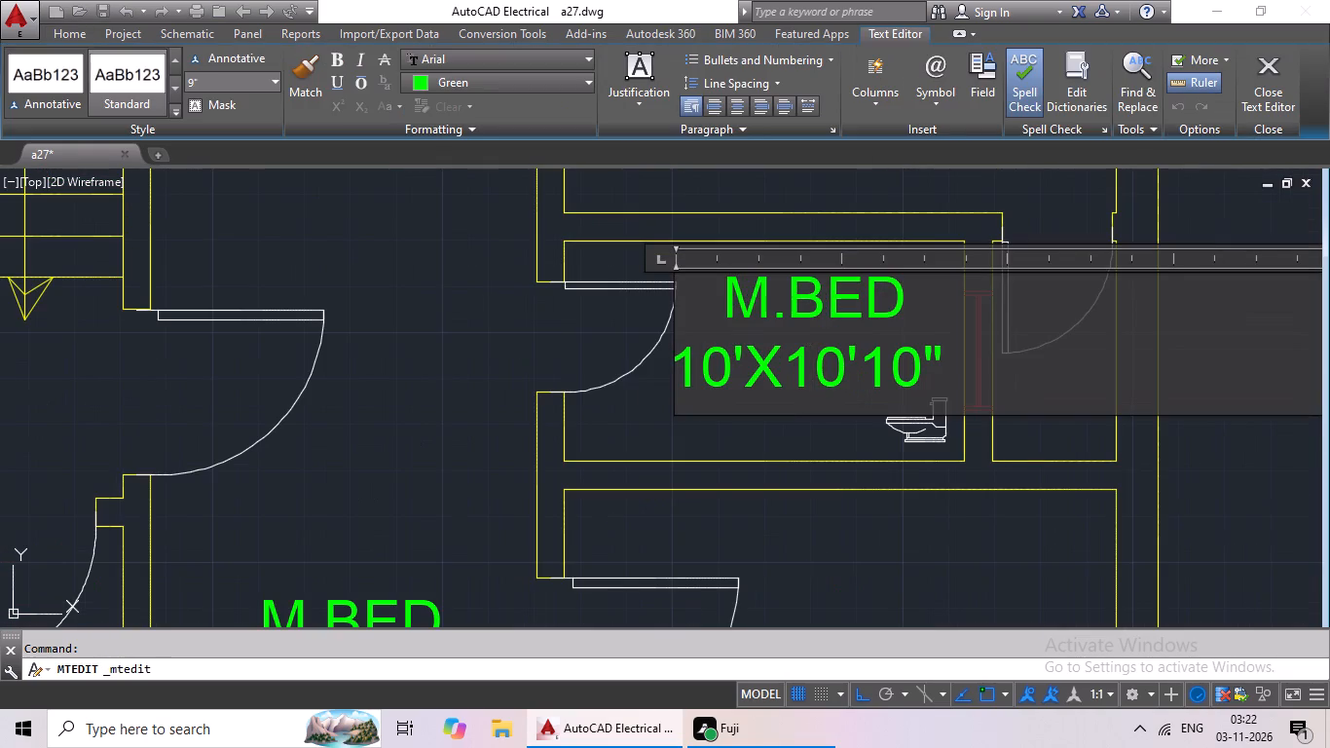
{"action": "left_click", "coordinate": [975, 389]}
{"action": "key", "text": "BackSpace"}
{"action": "key", "text": "BackSpace"}
{"action": "key", "text": "BackSpace"}
{"action": "key", "text": "BackSpace"}
{"action": "key", "text": "BackSpace"}
{"action": "key", "text": "BackSpace"}
{"action": "key", "text": "BackSpace"}
{"action": "key", "text": "BackSpace"}
{"action": "key", "text": "BackSpace"}
{"action": "key", "text": "BackSpace"}
{"action": "key", "text": "BackSpace"}
{"action": "key", "text": "BackSpace"}
{"action": "key", "text": "BackSpace"}
{"action": "key", "text": "BackSpace"}
{"action": "key", "text": "BackSpace"}
{"action": "key", "text": "BackSpace"}
{"action": "key", "text": "BackSpace"}
{"action": "key", "text": "BackSpace"}
{"action": "key", "text": "BackSpace"}
{"action": "key", "text": "BackSpace"}
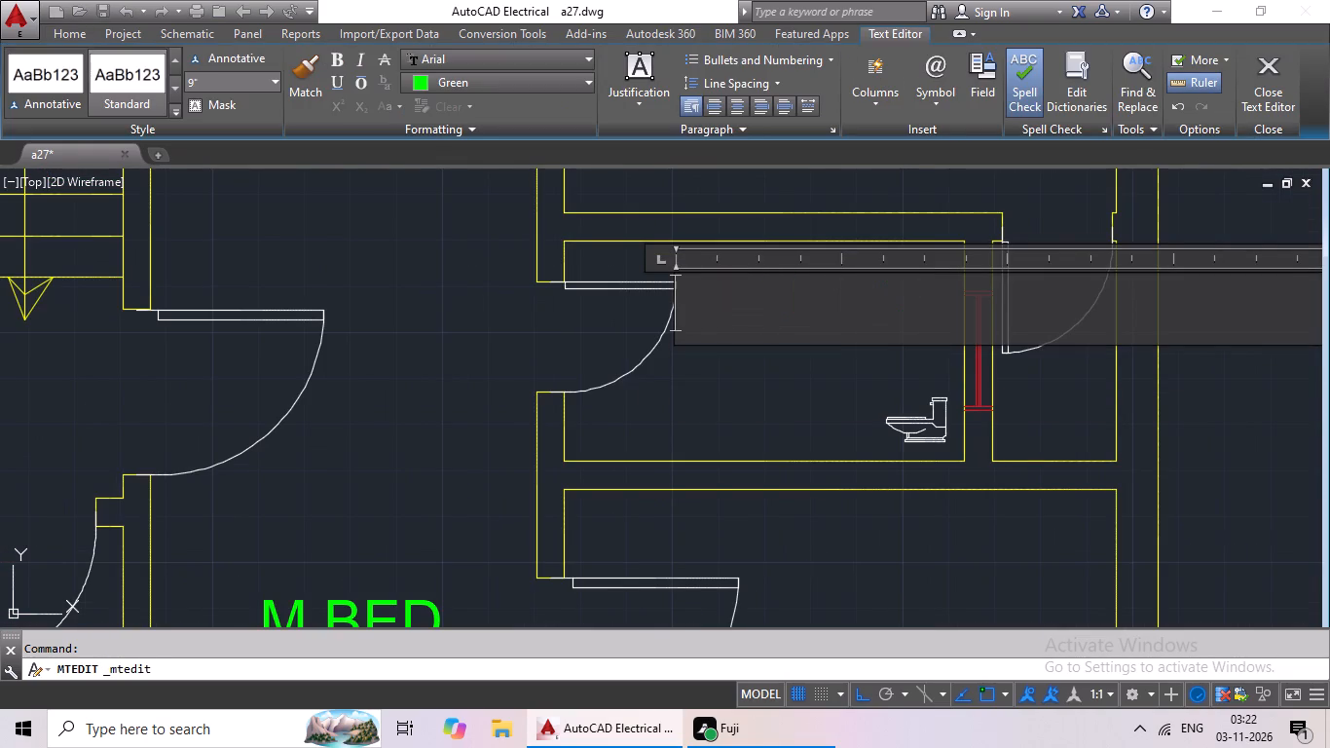
{"action": "type", "text": "TO"}
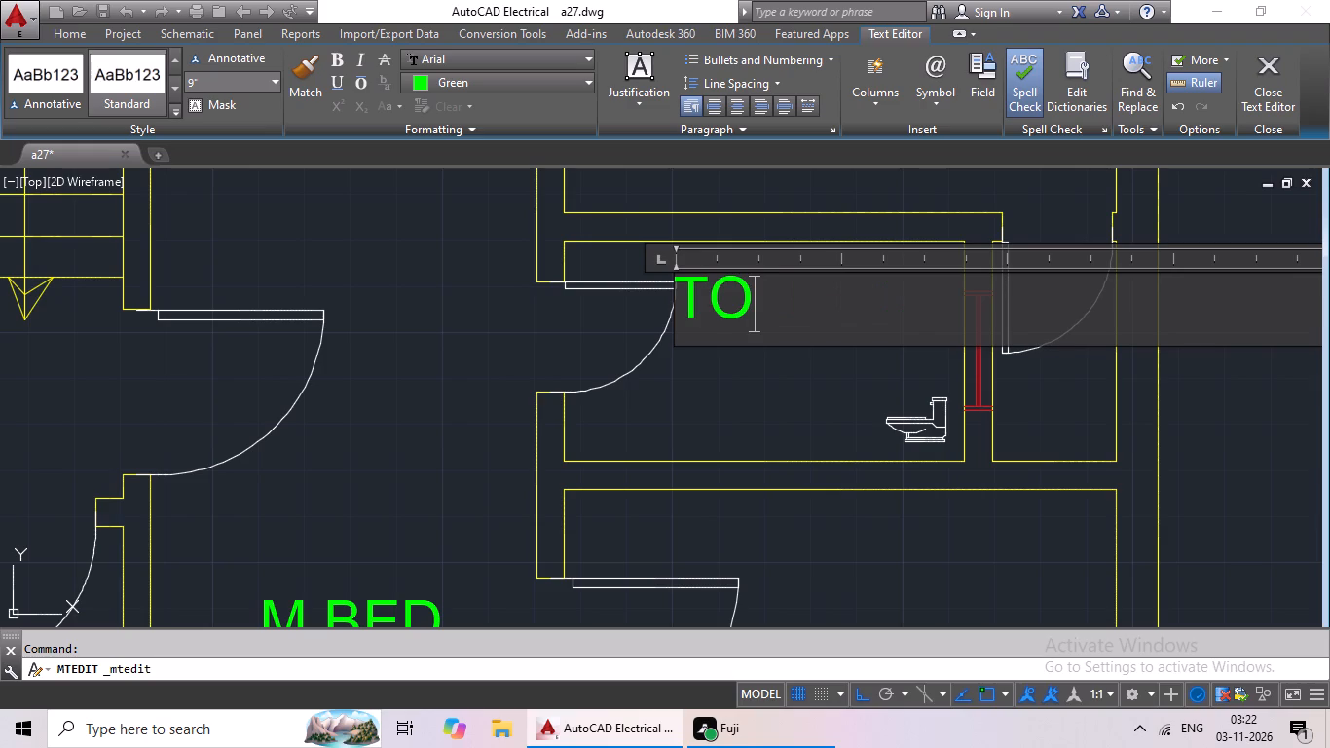
{"action": "type", "text": "IL"}
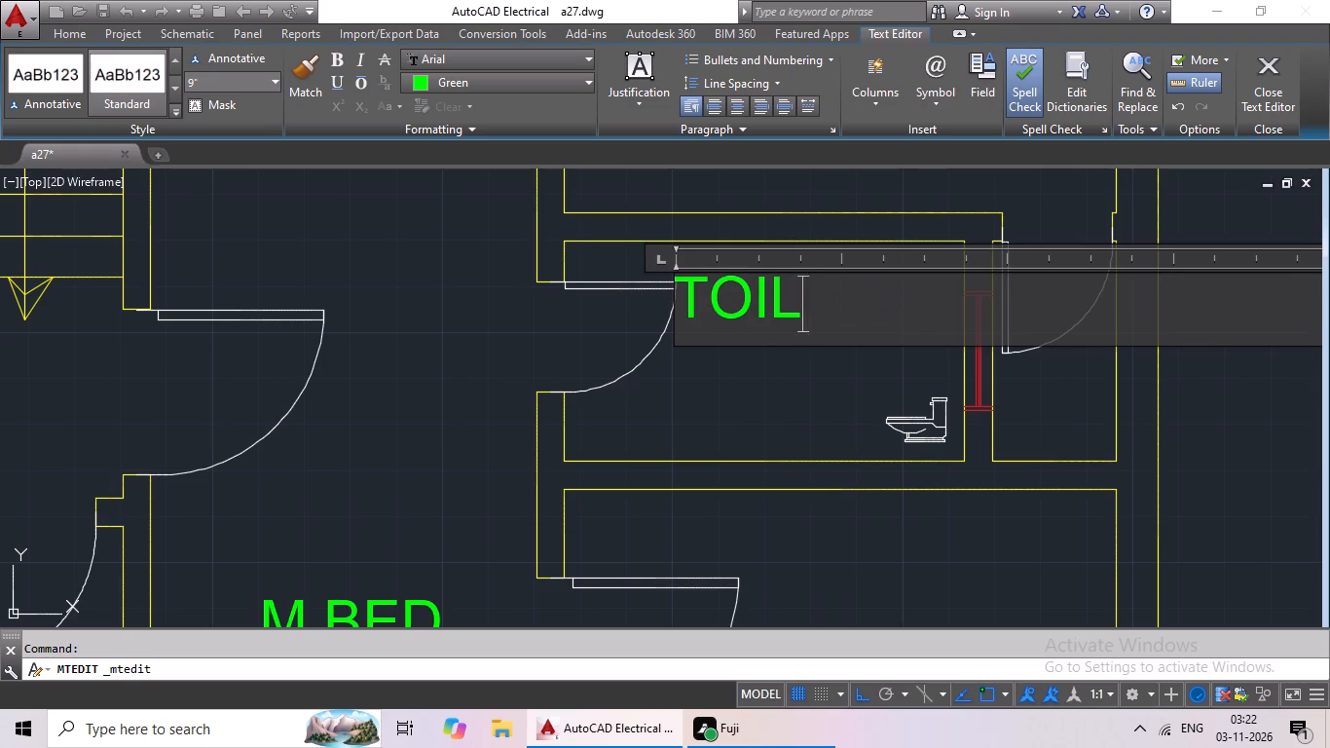
{"action": "type", "text": "ET"}
{"action": "key", "text": "Return"}
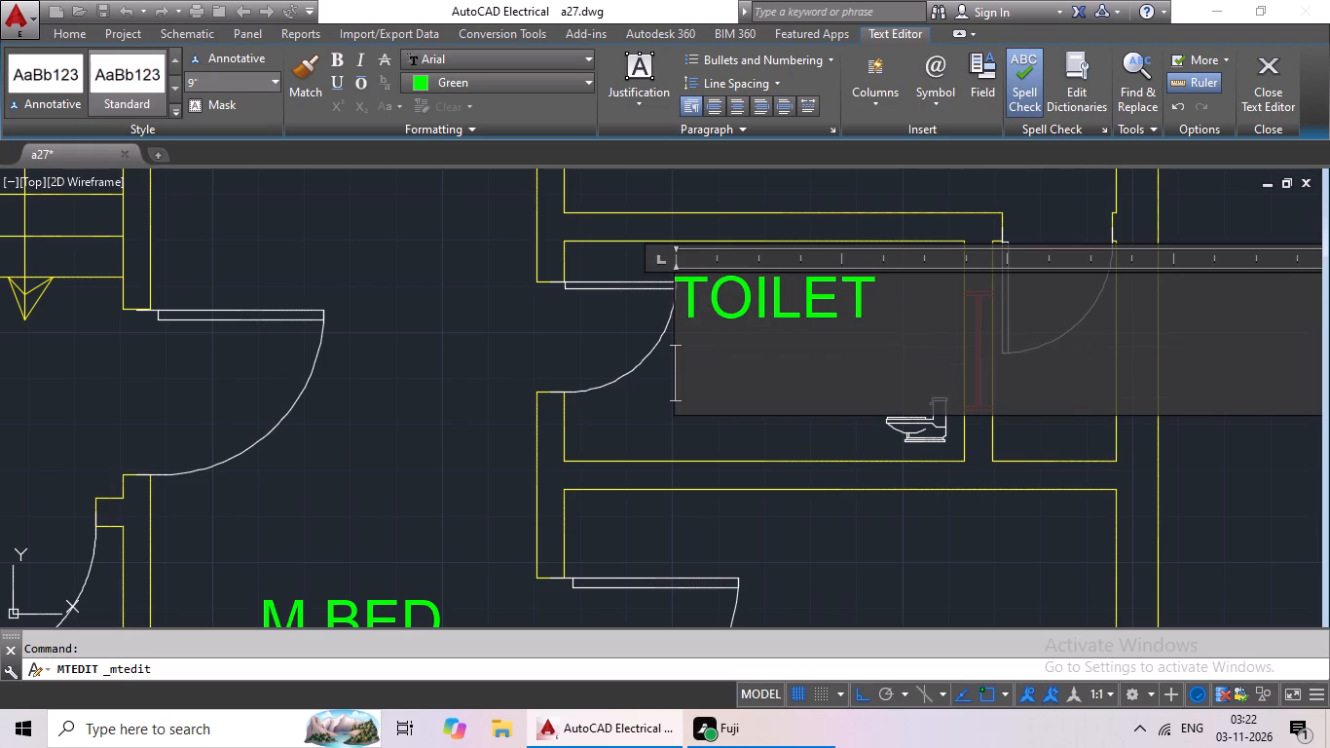
{"action": "type", "text": "7'3\""}
{"action": "key", "text": "shift+x"}
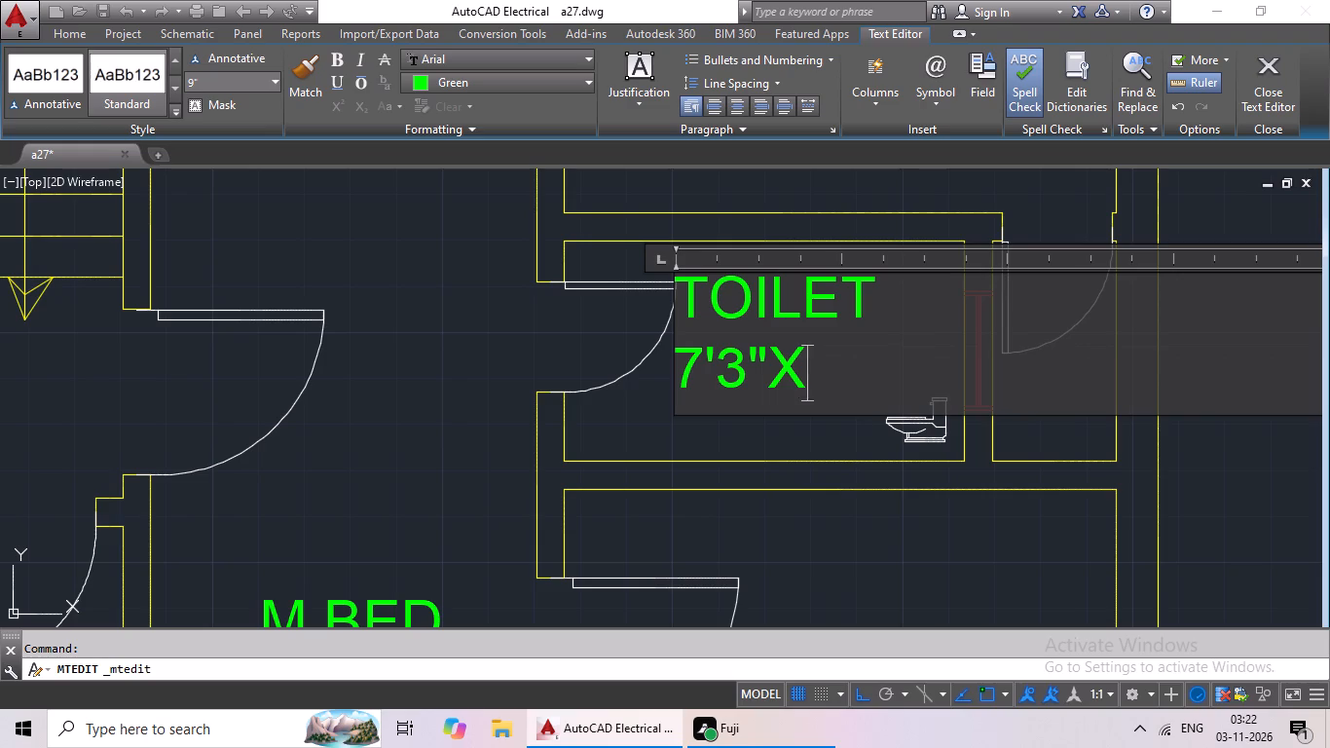
{"action": "key", "text": "4"}
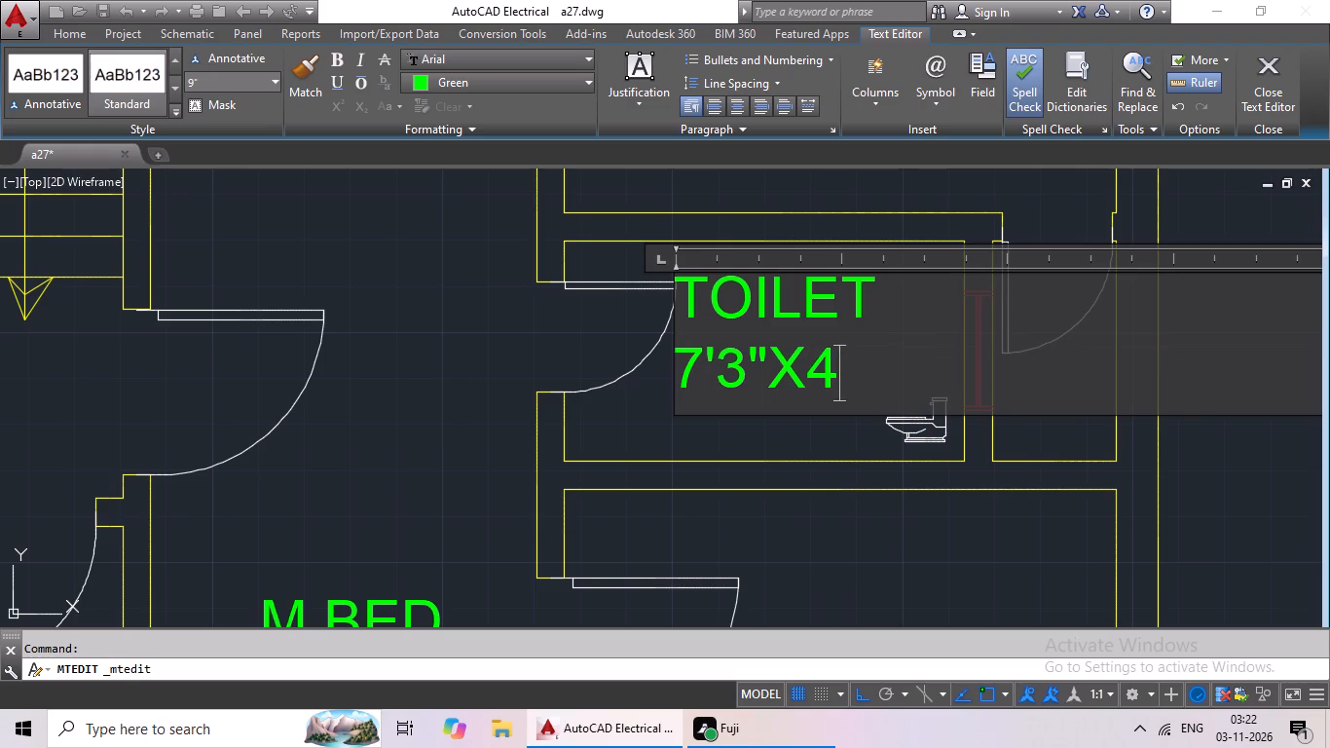
{"action": "key", "text": "apostrophe"}
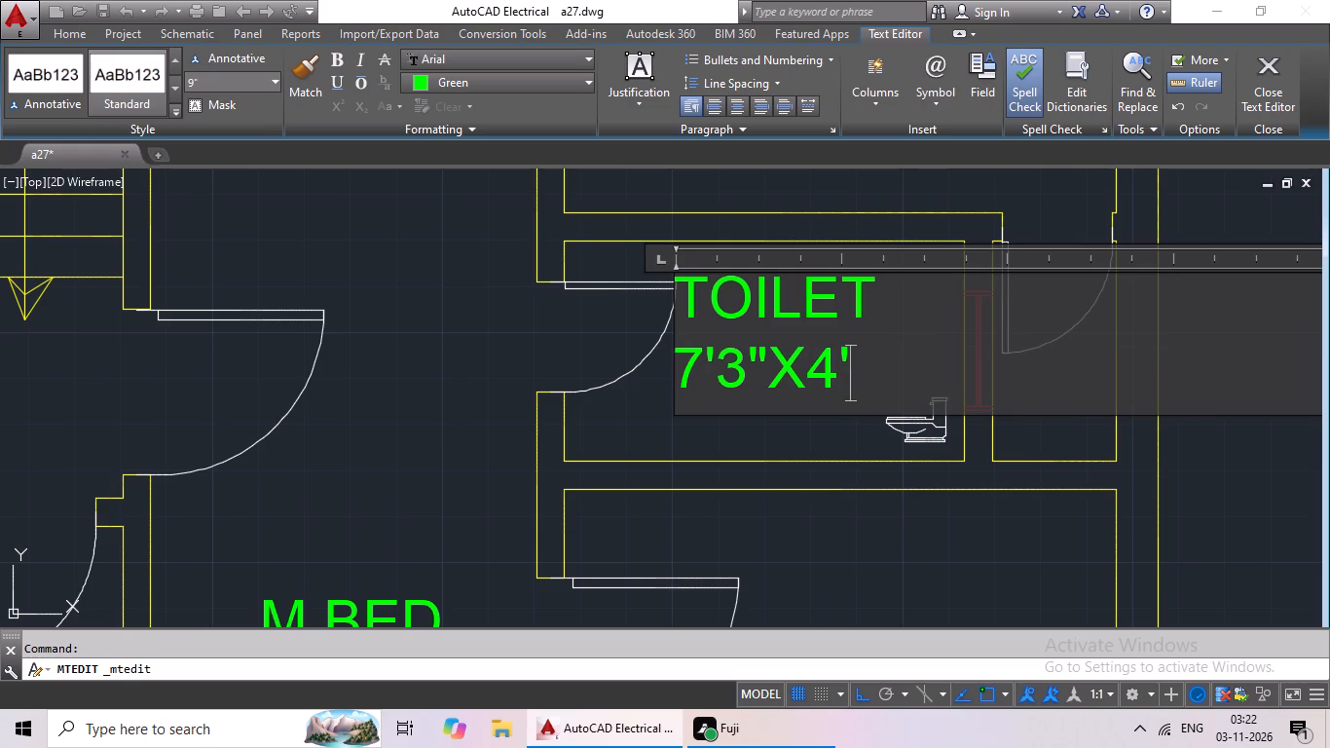
{"action": "left_click", "coordinate": [685, 312]}
{"action": "key", "text": "space"}
{"action": "key", "text": "space"}
{"action": "key", "text": "space"}
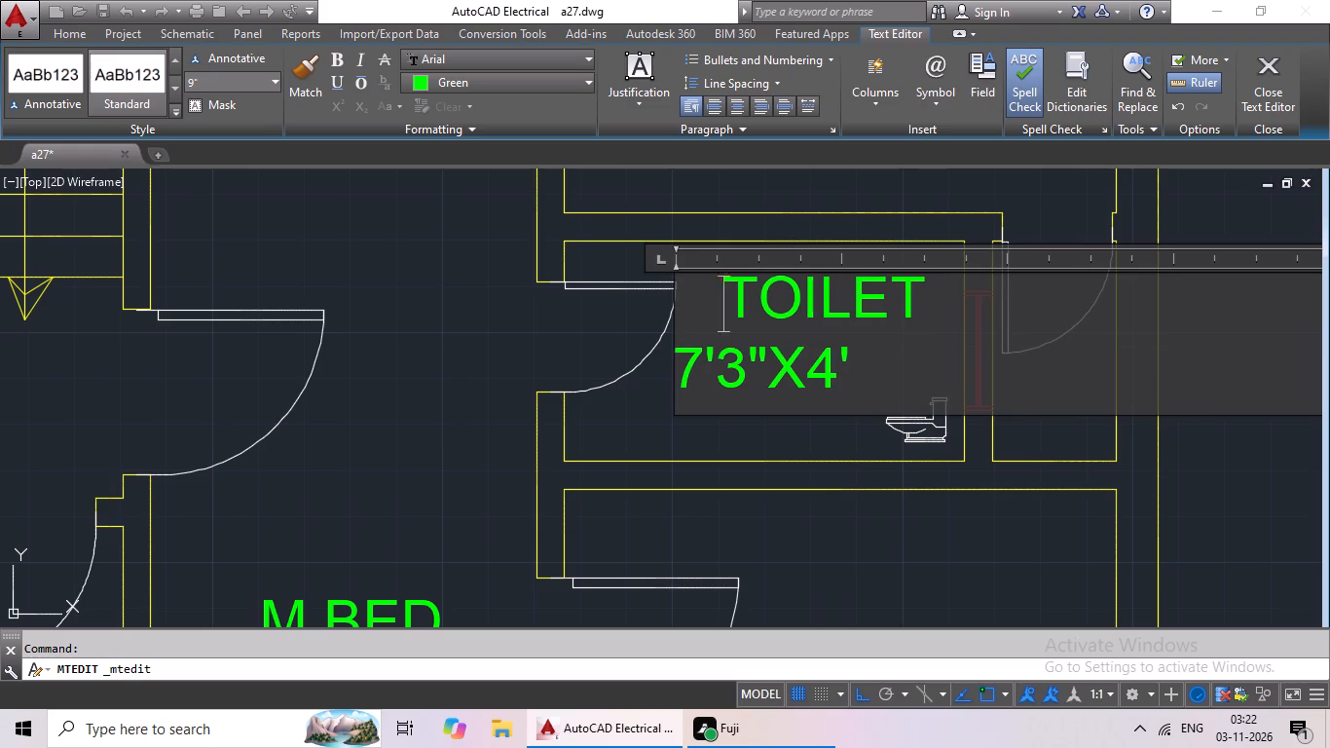
{"action": "left_click", "coordinate": [685, 357]}
{"action": "key", "text": "space"}
{"action": "key", "text": "space"}
{"action": "key", "text": "space"}
{"action": "key", "text": "space"}
{"action": "left_click", "coordinate": [849, 515]}
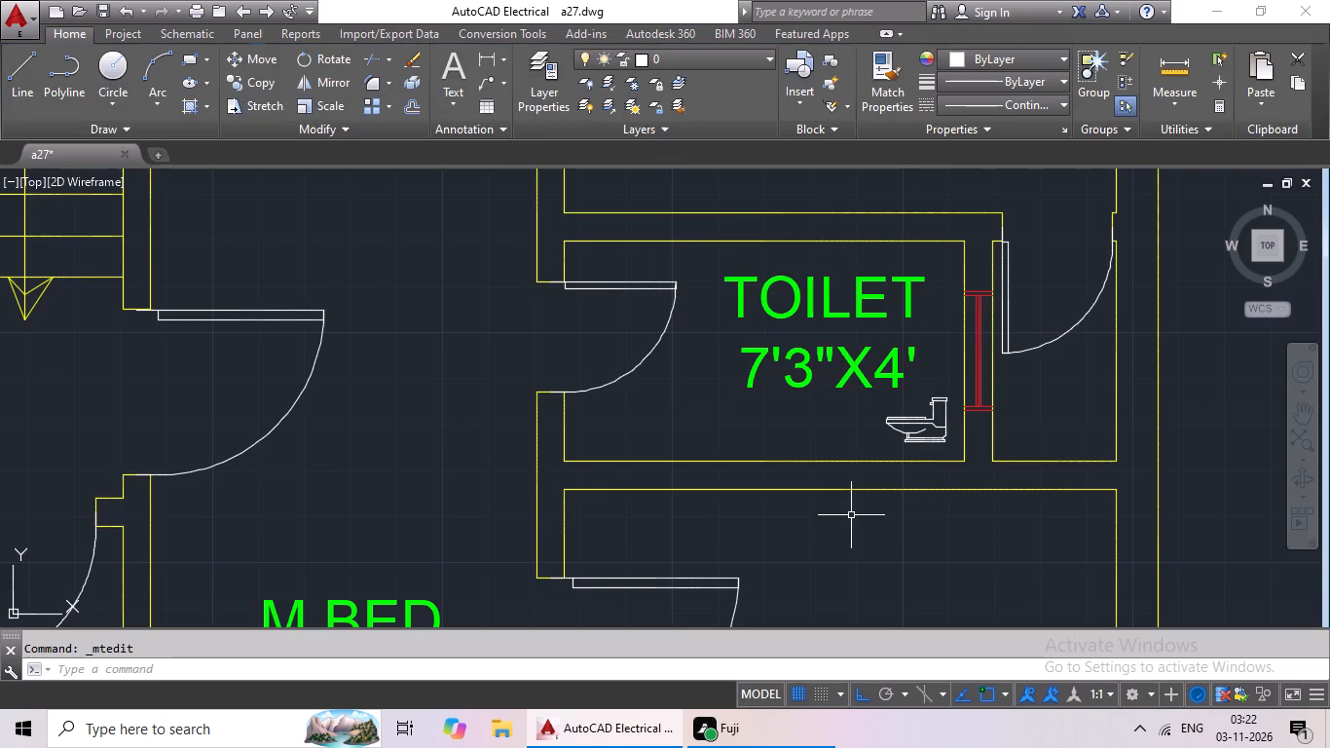
Change the label of the bedroom south of the west toilet to C.BED, keeping 10'X10'10" and indenting the size by one space.
{"action": "scroll", "coordinate": [909, 454], "scroll_direction": "down", "scroll_amount": 3}
{"action": "middle_click_drag", "start_coordinate": [882, 496], "coordinate": [980, 451]}
{"action": "middle_click_drag", "start_coordinate": [736, 486], "coordinate": [805, 427]}
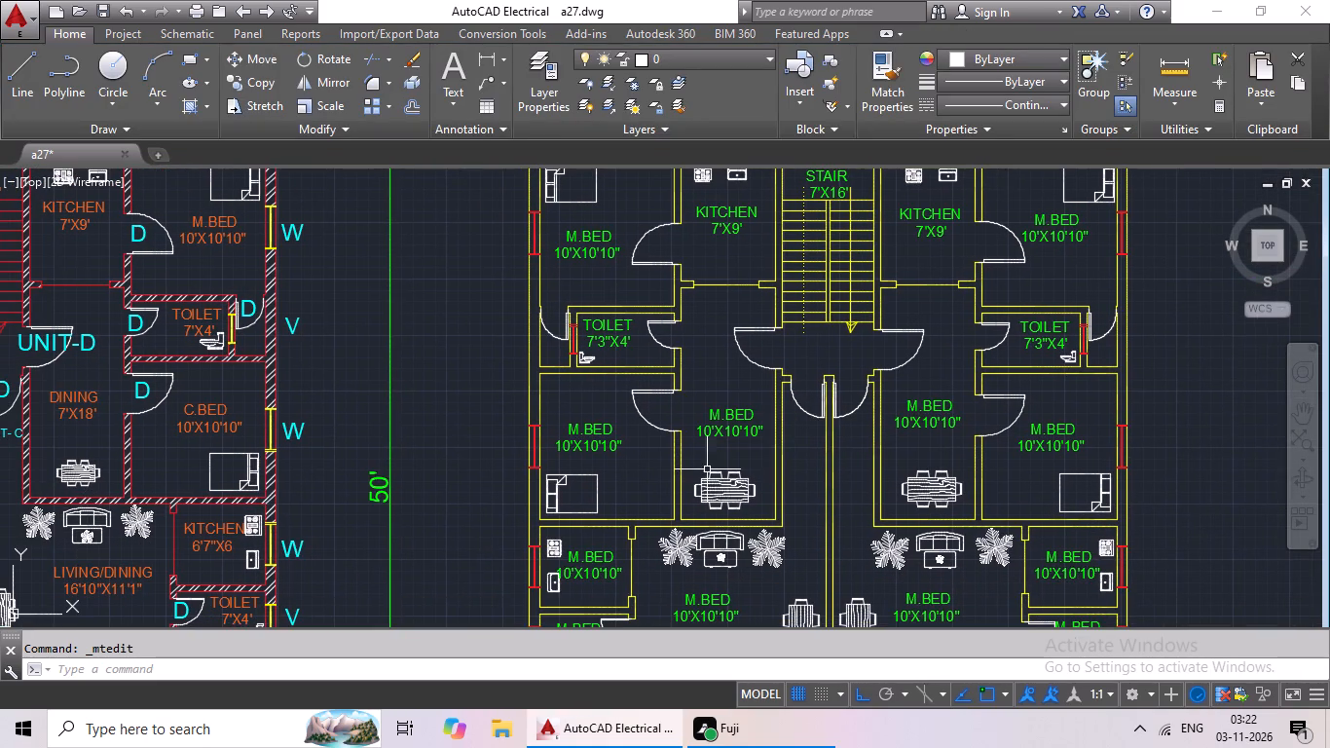
{"action": "scroll", "coordinate": [603, 453], "scroll_direction": "up", "scroll_amount": 2}
{"action": "scroll", "coordinate": [603, 453], "scroll_direction": "down", "scroll_amount": 3}
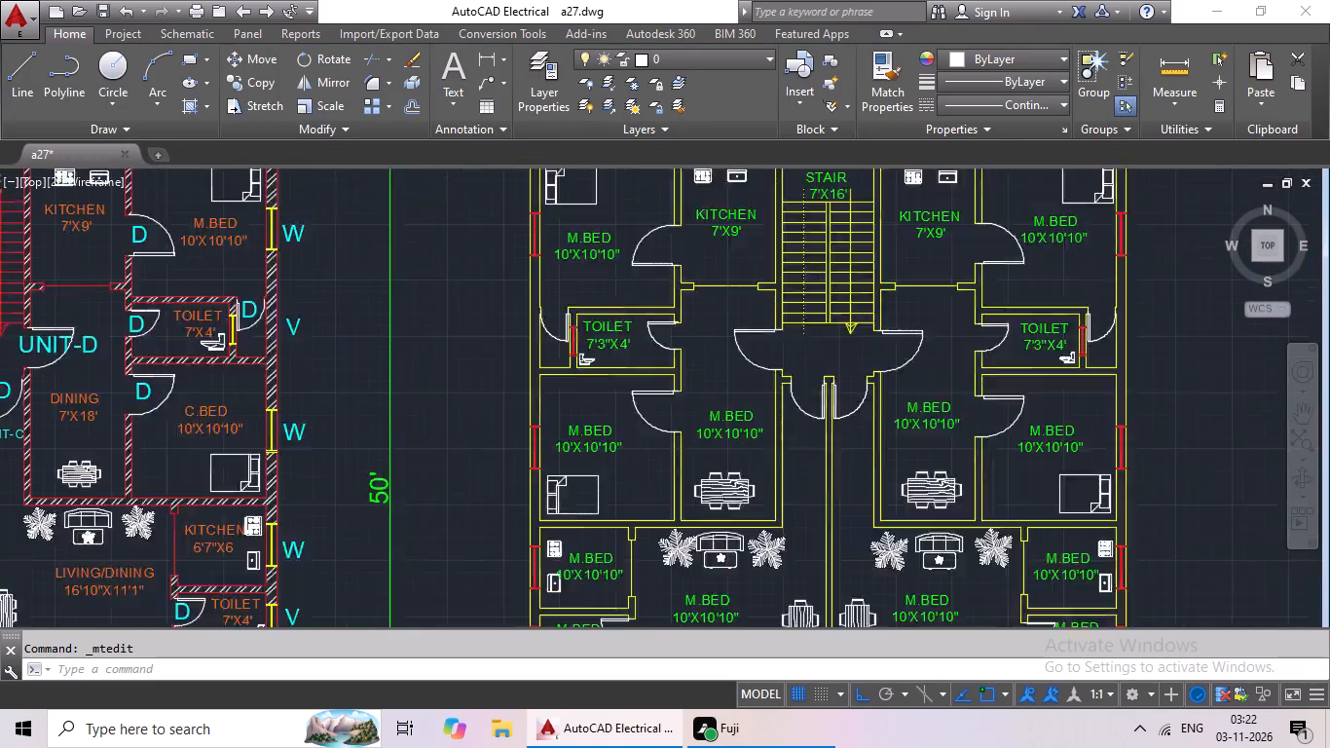
{"action": "middle_click_drag", "start_coordinate": [603, 453], "coordinate": [725, 441]}
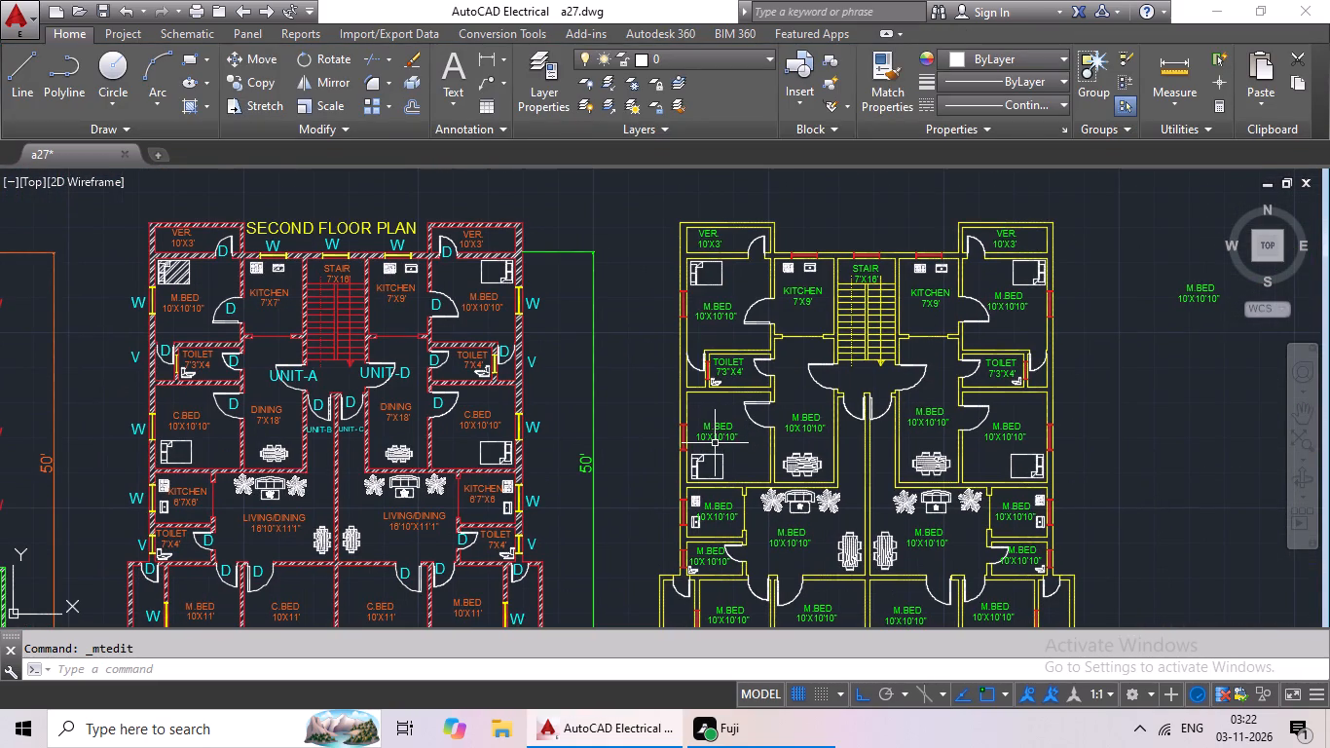
{"action": "double_click", "coordinate": [733, 441]}
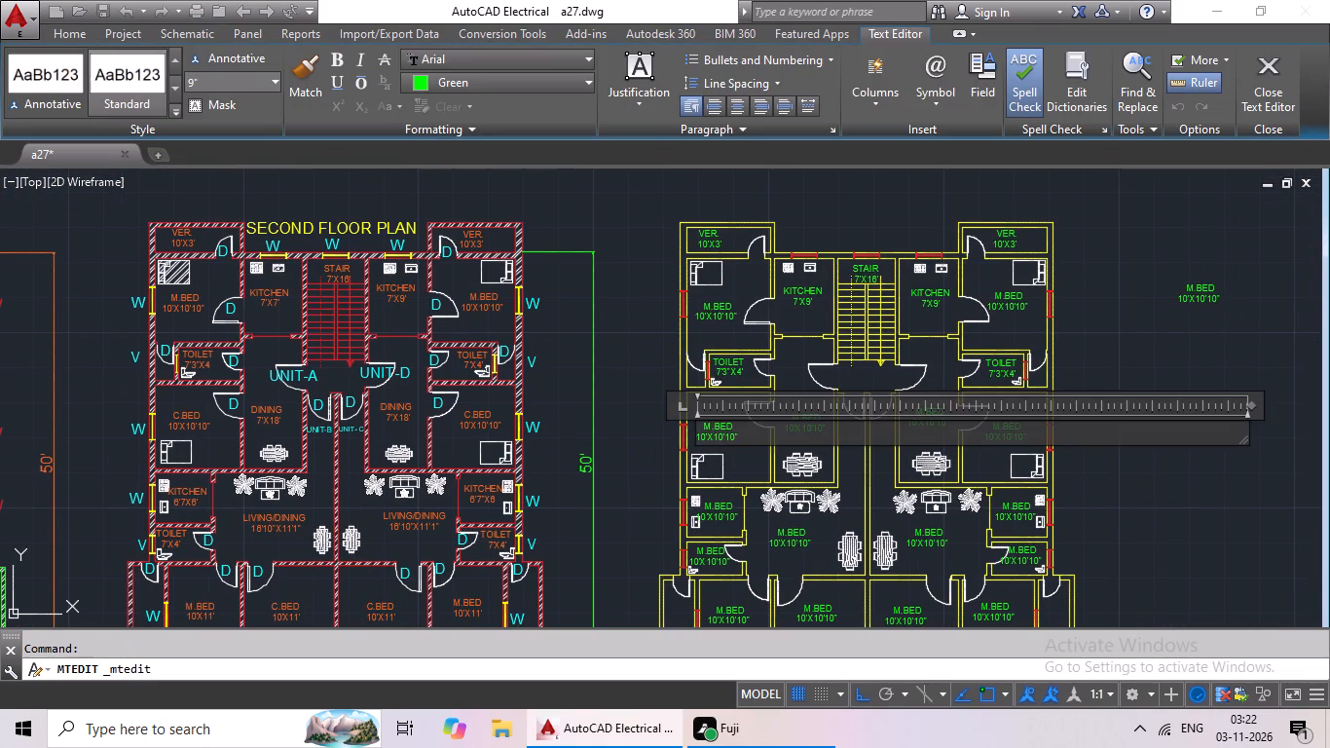
{"action": "scroll", "coordinate": [720, 432], "scroll_direction": "up", "scroll_amount": 3}
{"action": "left_click", "coordinate": [692, 412]}
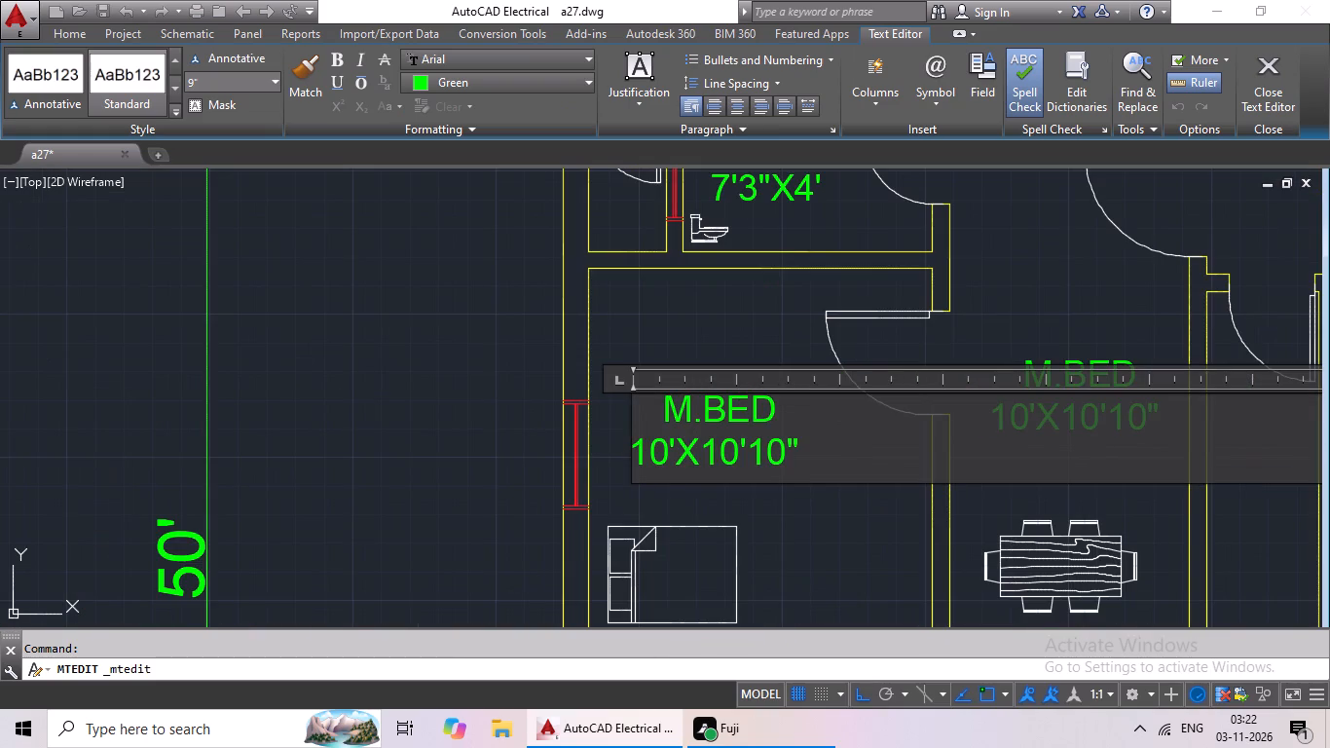
{"action": "key", "text": "BackSpace"}
{"action": "key", "text": "shift+c"}
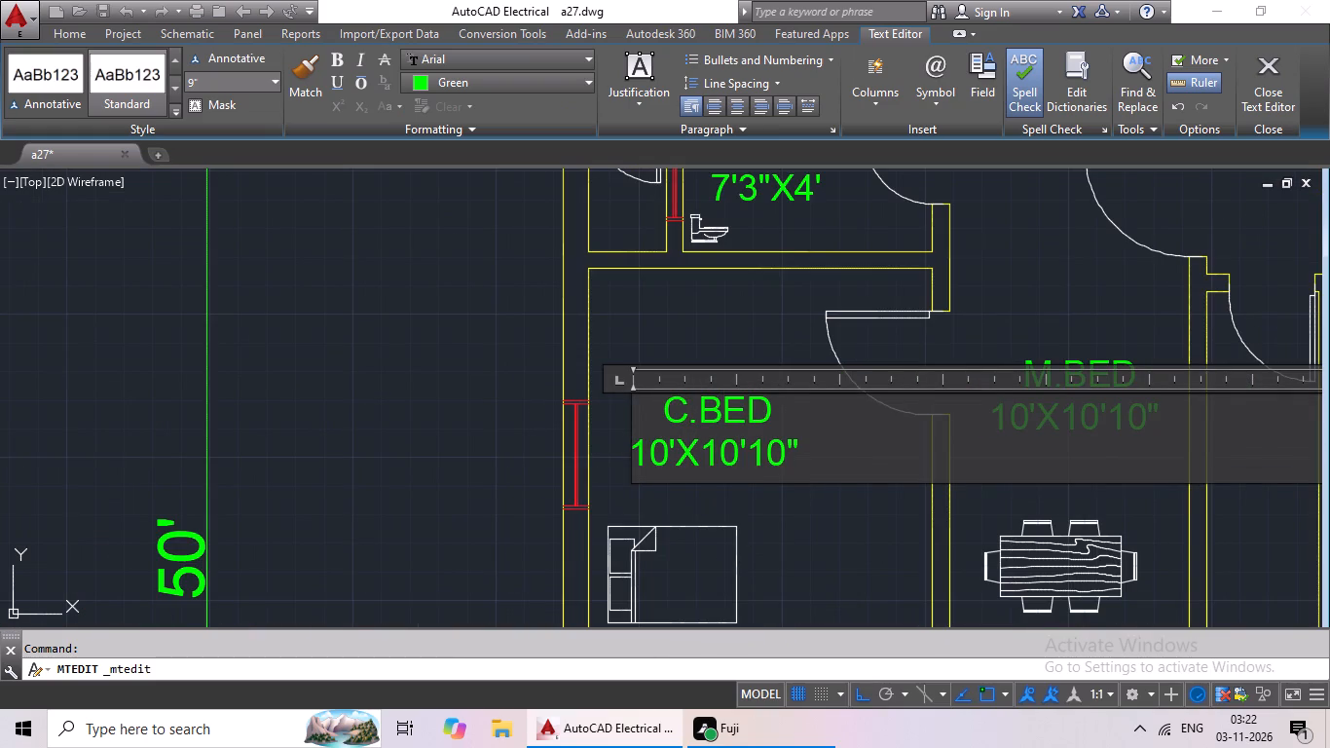
{"action": "left_click", "coordinate": [639, 449]}
{"action": "key", "text": "space"}
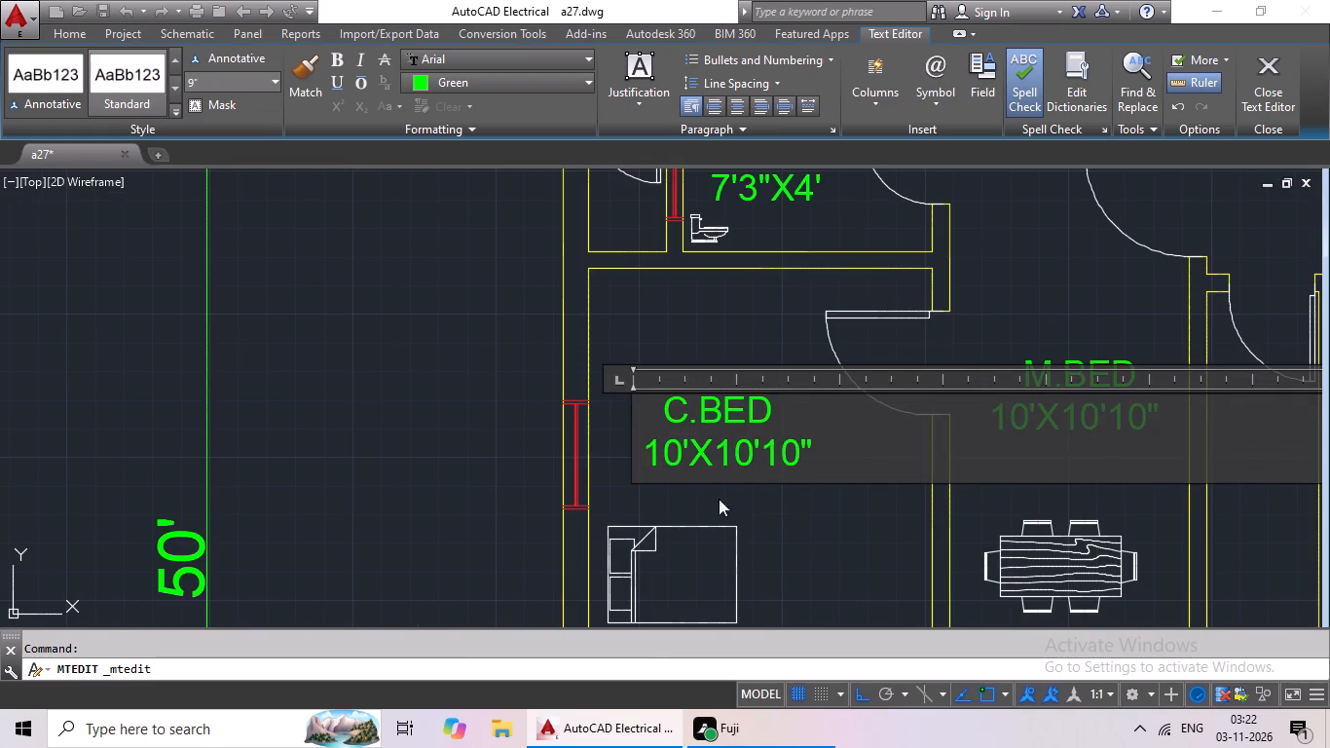
{"action": "left_click", "coordinate": [795, 514]}
Change the label of the dining-table room west of the stairs to DINING with 7'X18' below, indenting the size by two spaces.
{"action": "scroll", "coordinate": [839, 490], "scroll_direction": "down", "scroll_amount": 2}
{"action": "middle_click_drag", "start_coordinate": [847, 489], "coordinate": [793, 478]}
{"action": "scroll", "coordinate": [809, 471], "scroll_direction": "down", "scroll_amount": 1}
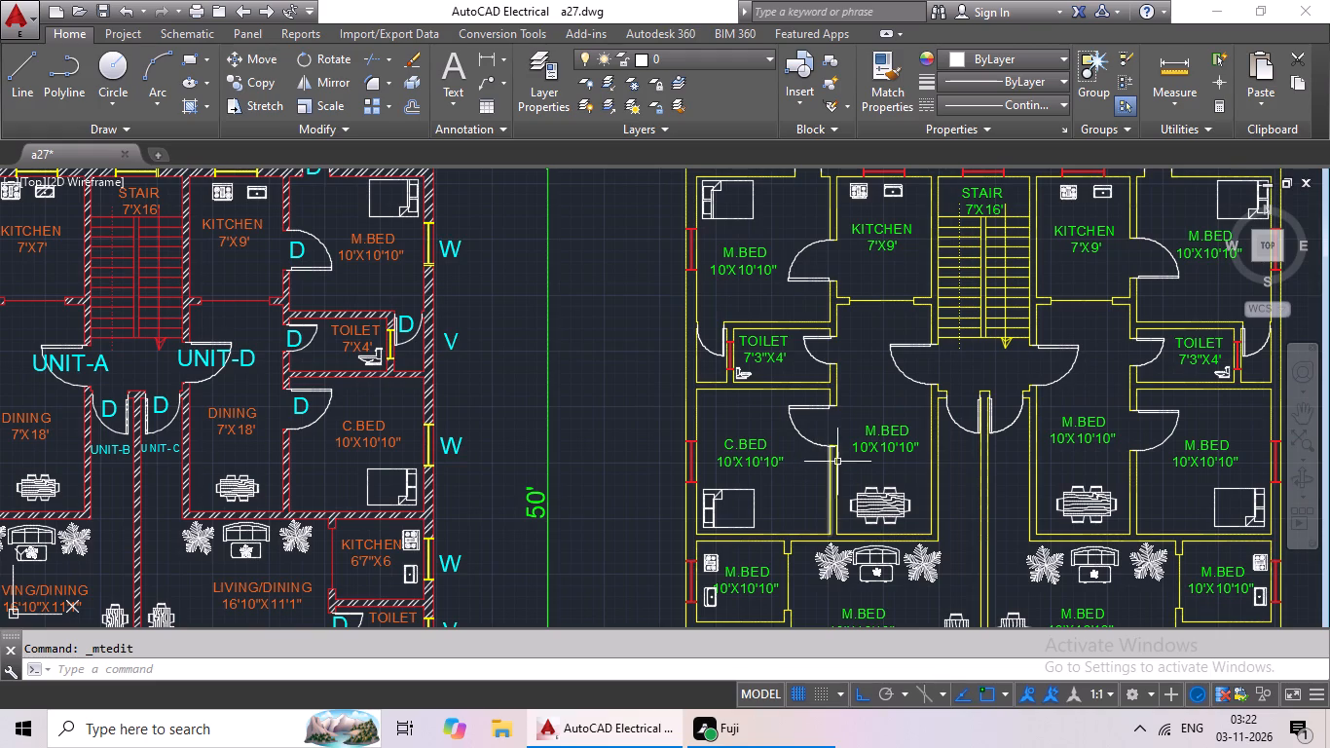
{"action": "middle_click_drag", "start_coordinate": [822, 474], "coordinate": [874, 459]}
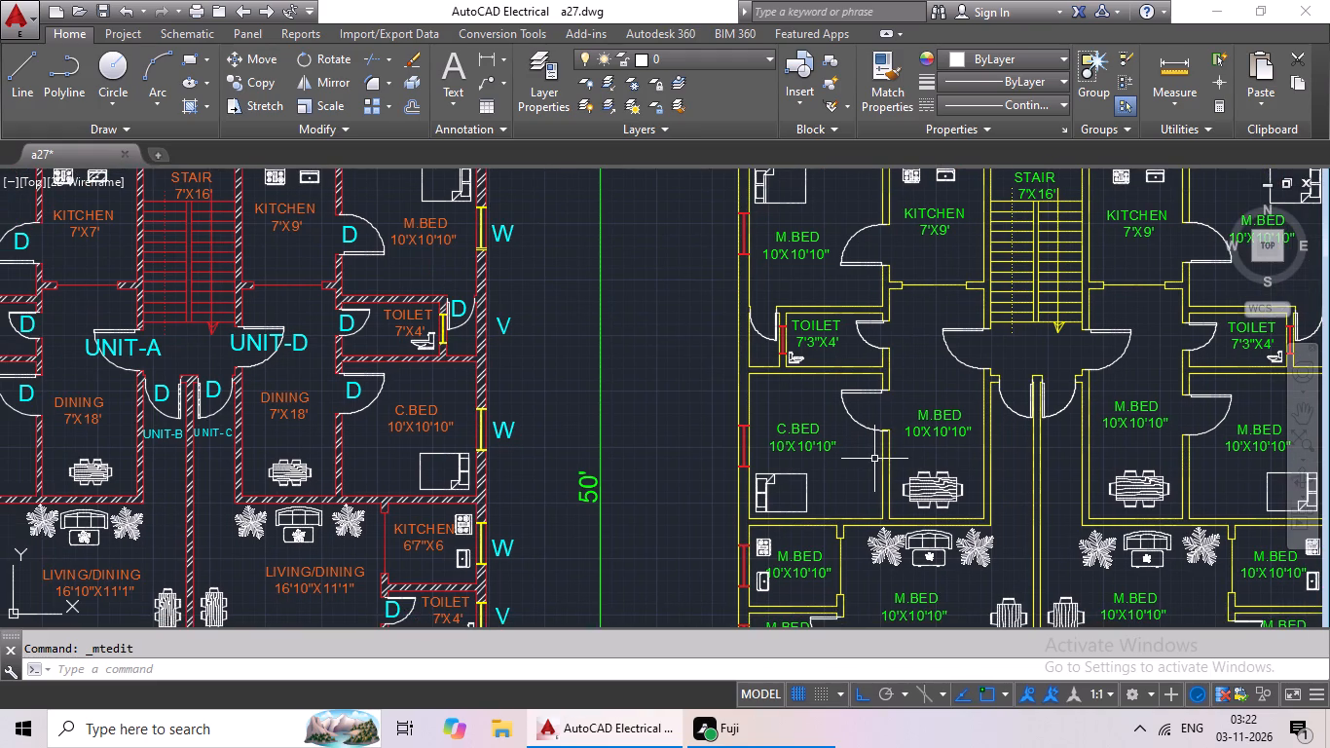
{"action": "middle_click_drag", "start_coordinate": [837, 466], "coordinate": [938, 448]}
{"action": "middle_click_drag", "start_coordinate": [936, 447], "coordinate": [794, 467]}
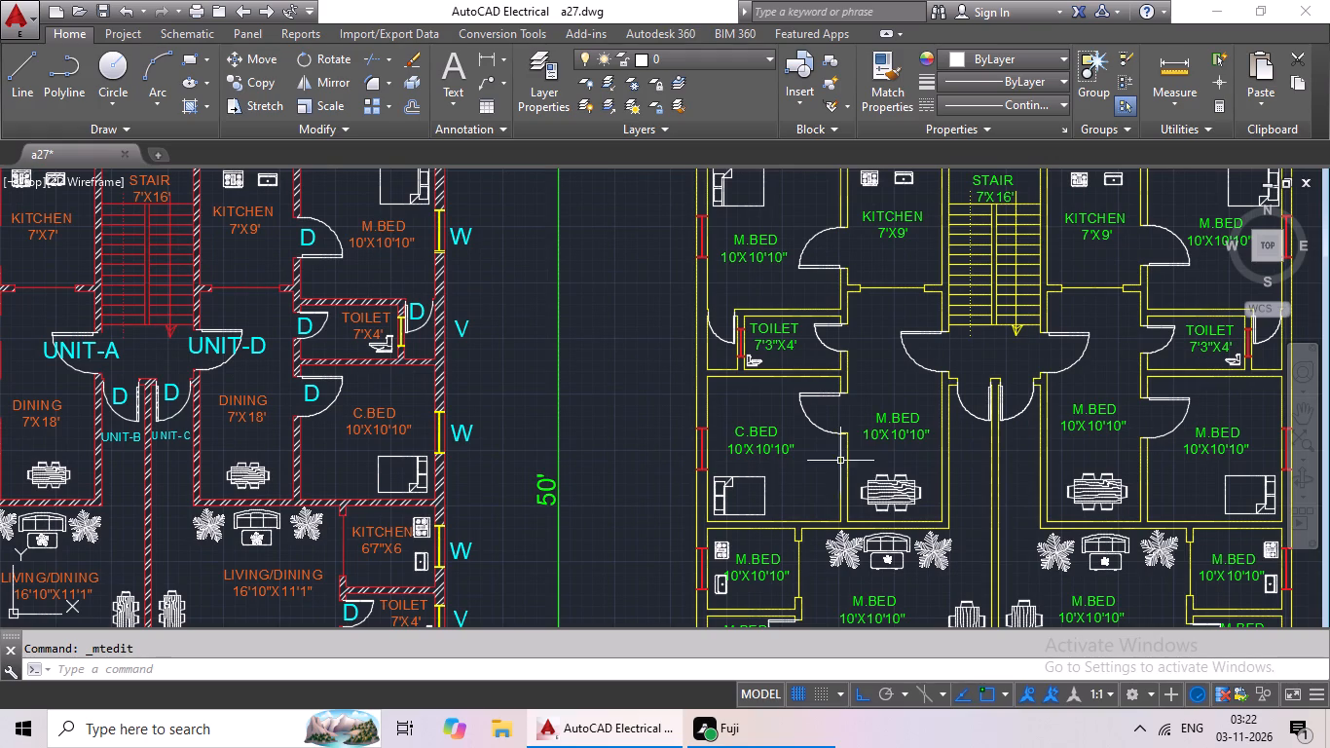
{"action": "double_click", "coordinate": [890, 420]}
{"action": "scroll", "coordinate": [930, 433], "scroll_direction": "up", "scroll_amount": 3}
{"action": "left_click", "coordinate": [948, 433]}
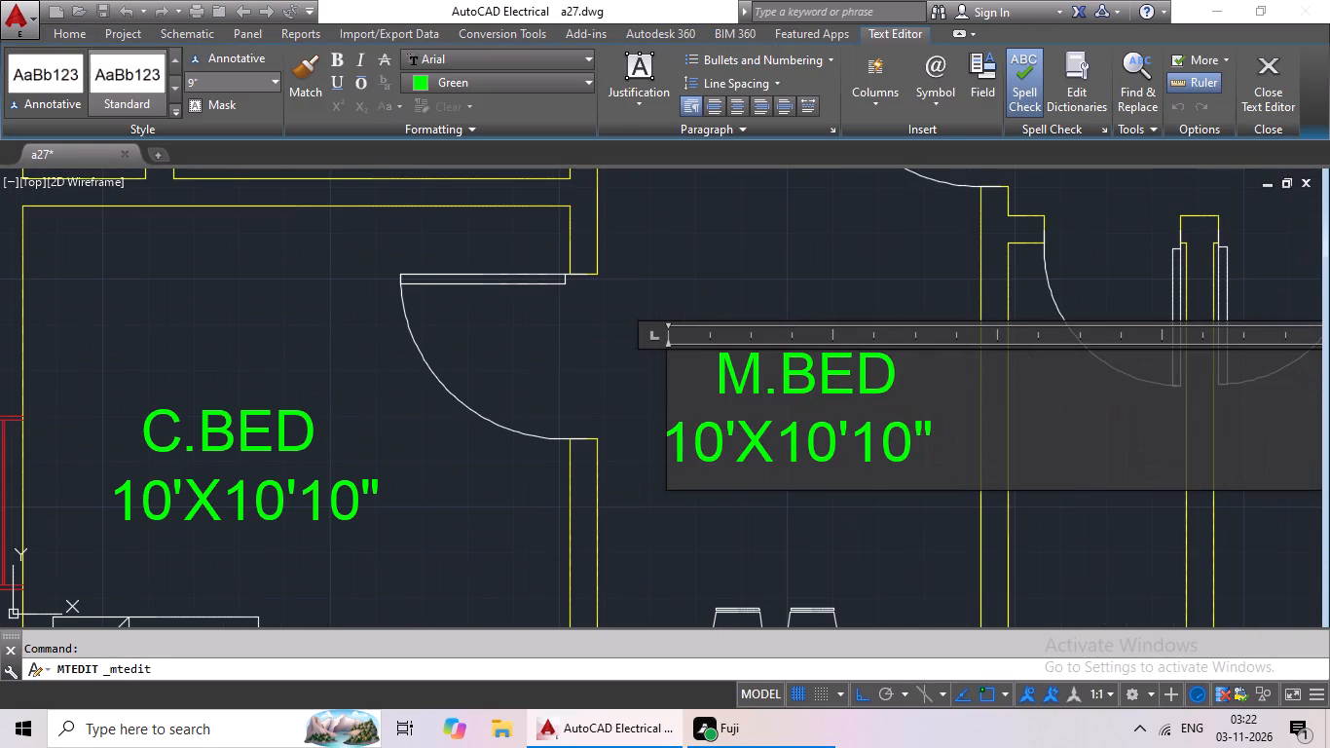
{"action": "key", "text": "BackSpace"}
{"action": "key", "text": "BackSpace"}
{"action": "key", "text": "BackSpace"}
{"action": "key", "text": "BackSpace"}
{"action": "key", "text": "BackSpace"}
{"action": "key", "text": "BackSpace"}
{"action": "key", "text": "BackSpace"}
{"action": "key", "text": "BackSpace"}
{"action": "key", "text": "BackSpace"}
{"action": "key", "text": "BackSpace"}
{"action": "key", "text": "BackSpace"}
{"action": "key", "text": "BackSpace"}
{"action": "key", "text": "BackSpace"}
{"action": "key", "text": "BackSpace"}
{"action": "key", "text": "BackSpace"}
{"action": "key", "text": "BackSpace"}
{"action": "key", "text": "BackSpace"}
{"action": "key", "text": "BackSpace"}
{"action": "key", "text": "BackSpace"}
{"action": "key", "text": "BackSpace"}
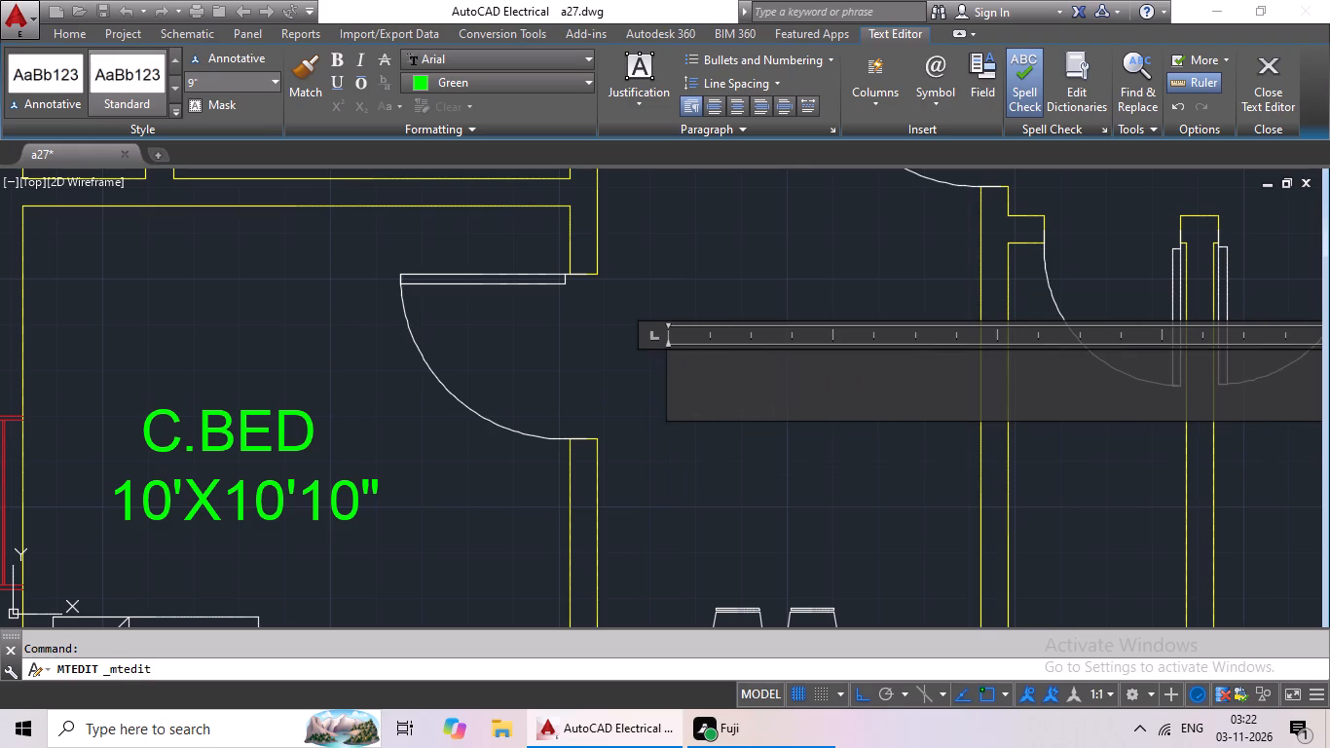
{"action": "type", "text": "DININ"}
{"action": "key", "text": "shift+h"}
{"action": "key", "text": "shift+BackSpace"}
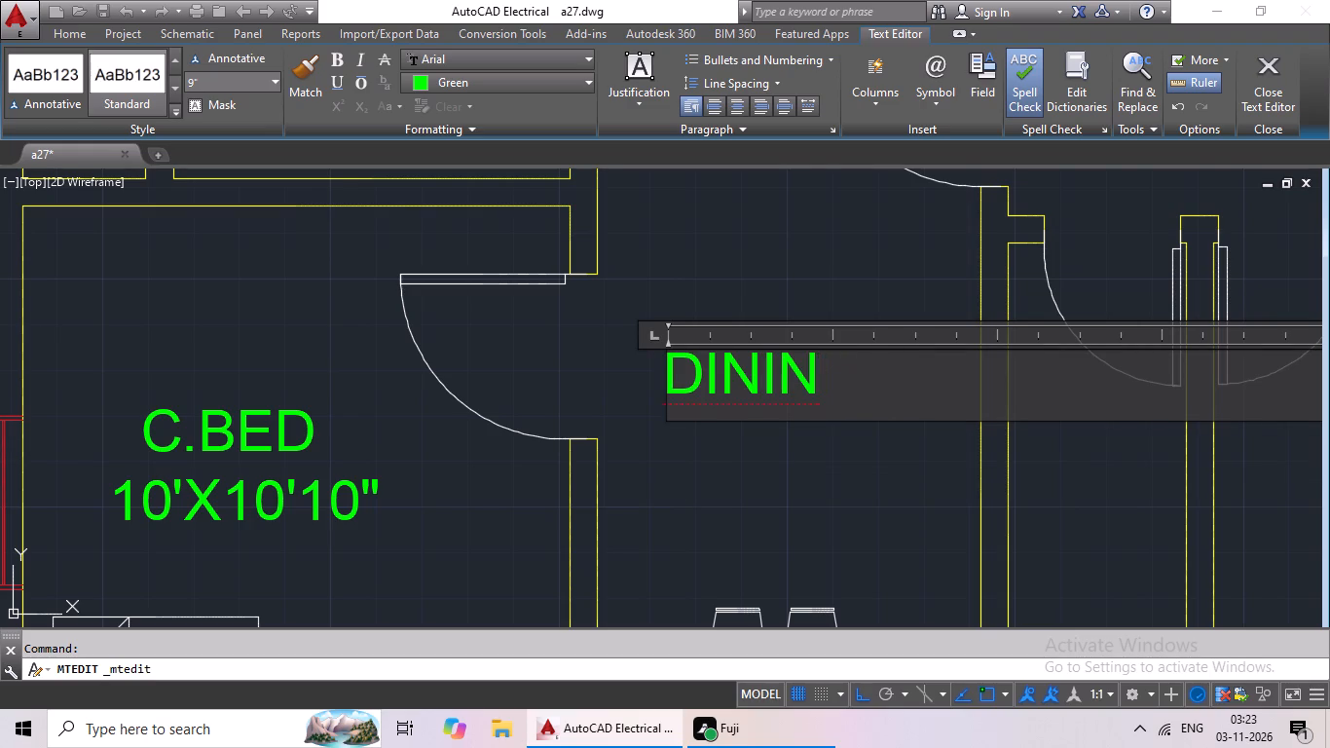
{"action": "key", "text": "shift+g"}
{"action": "key", "text": "Return"}
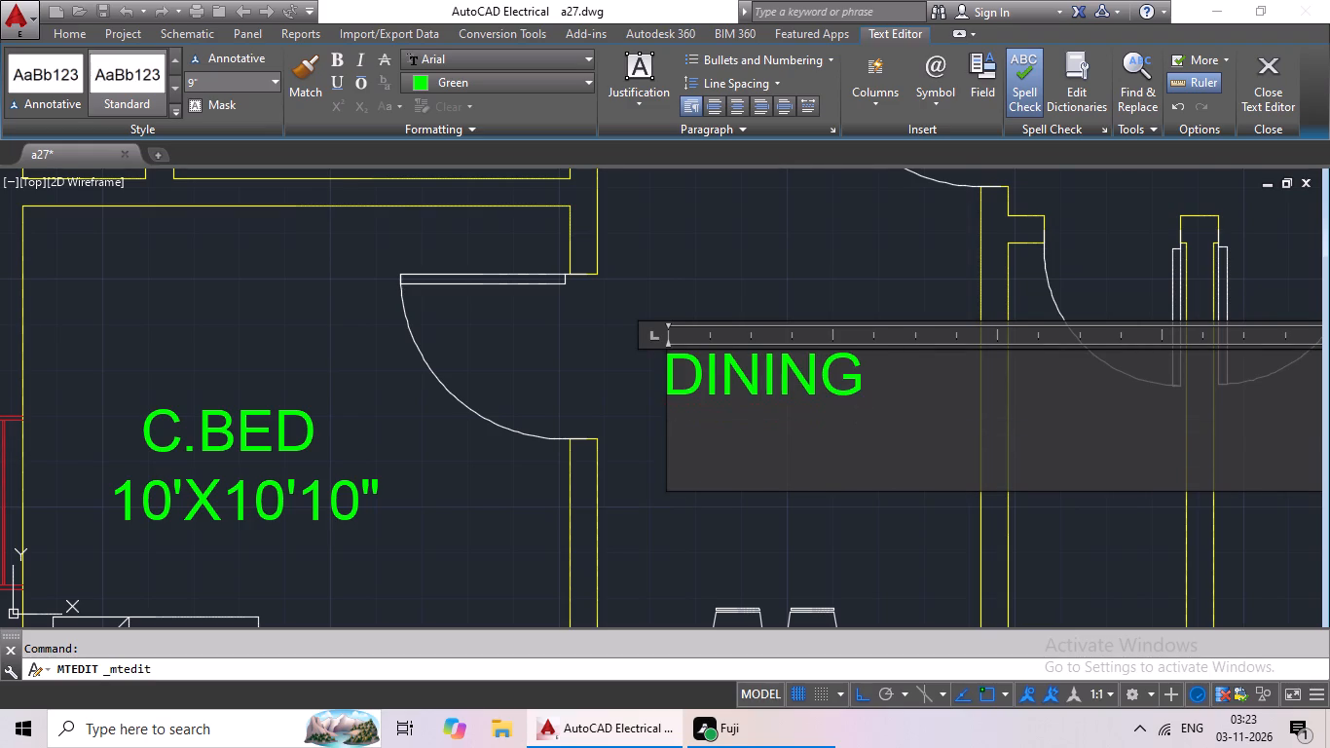
{"action": "type", "text": "7'X"}
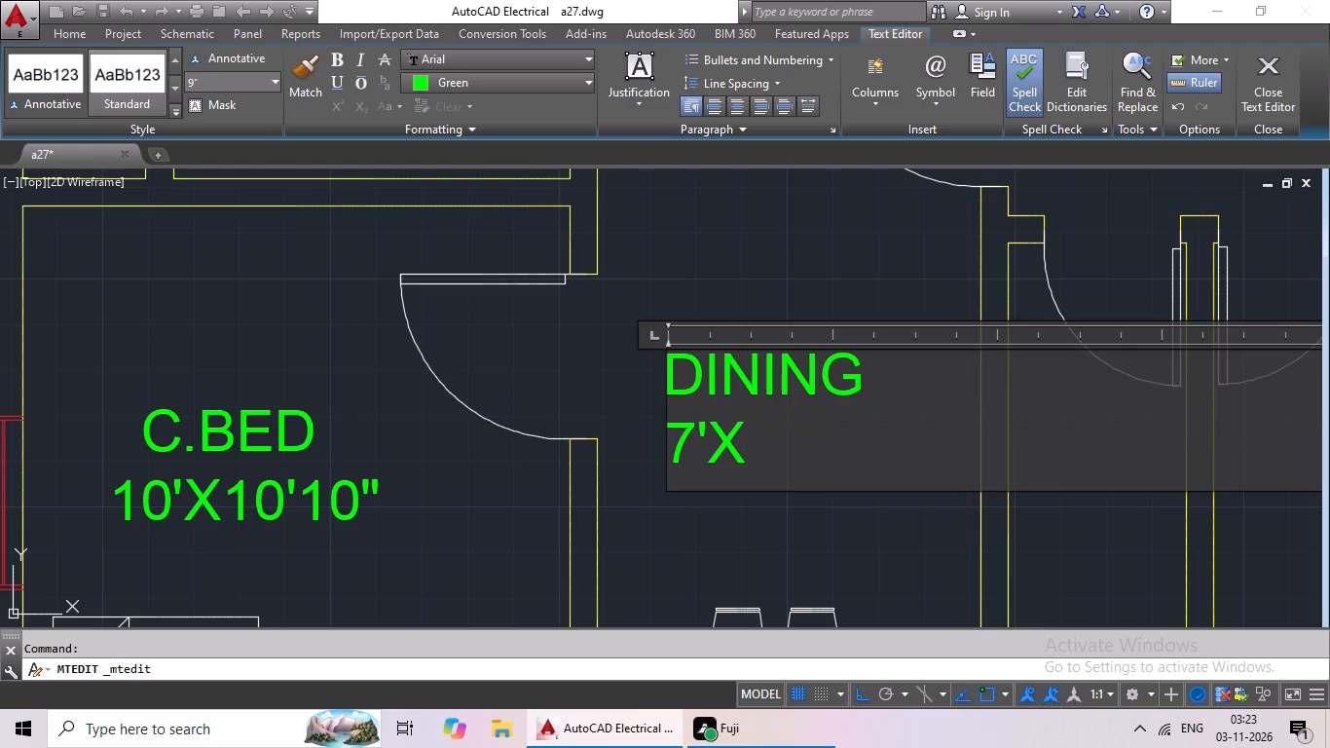
{"action": "type", "text": "18'"}
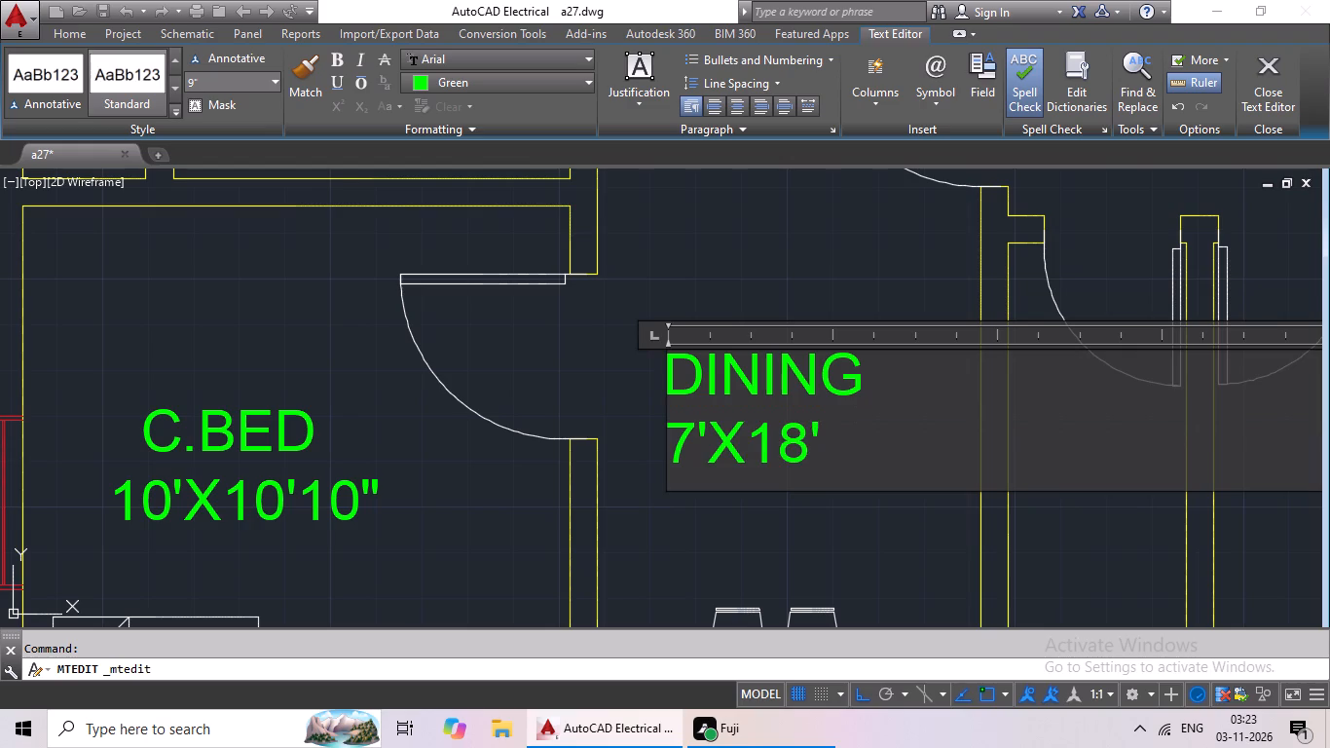
{"action": "left_click", "coordinate": [678, 434]}
{"action": "key", "text": "space"}
{"action": "key", "text": "space"}
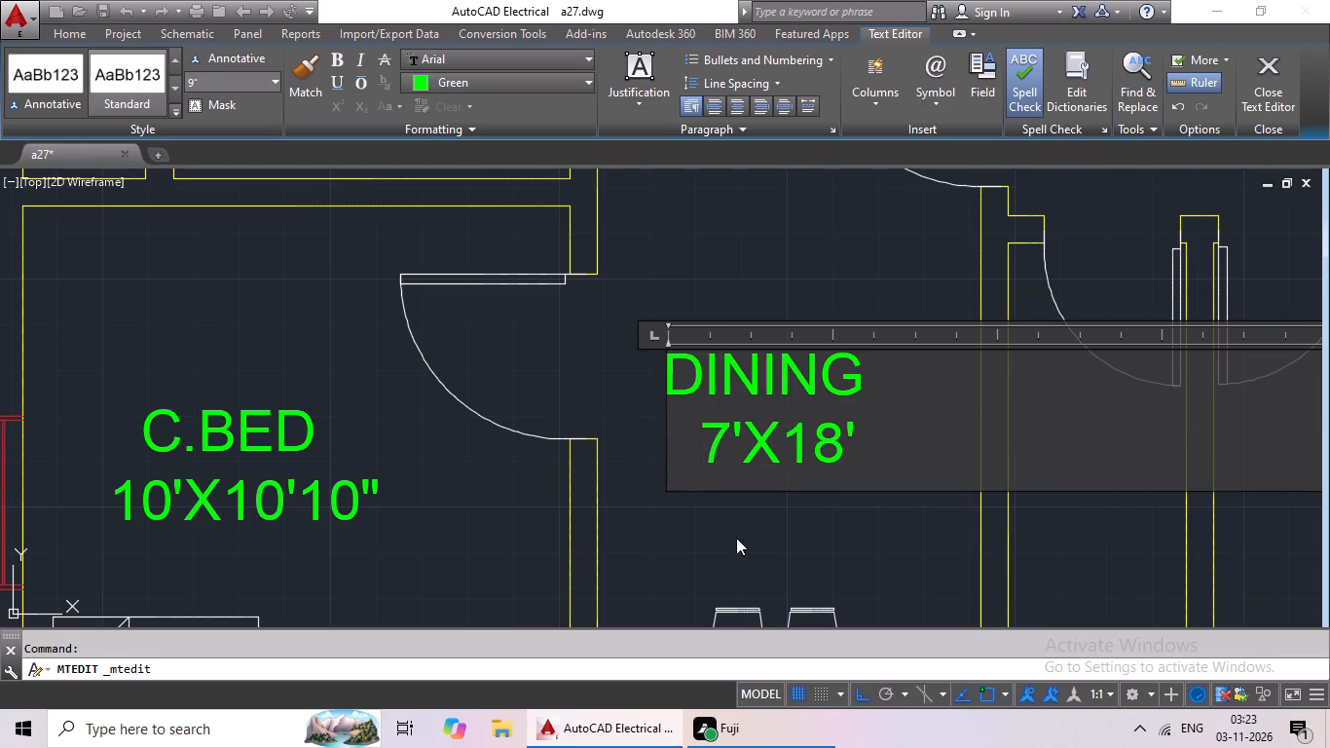
{"action": "left_click", "coordinate": [778, 534]}
Change the label of the matching dining-table room on the east side to DINING with 7'X18' below, indenting the name one space and the size two.
{"action": "scroll", "coordinate": [870, 451], "scroll_direction": "down", "scroll_amount": 2}
{"action": "middle_click_drag", "start_coordinate": [904, 461], "coordinate": [587, 460]}
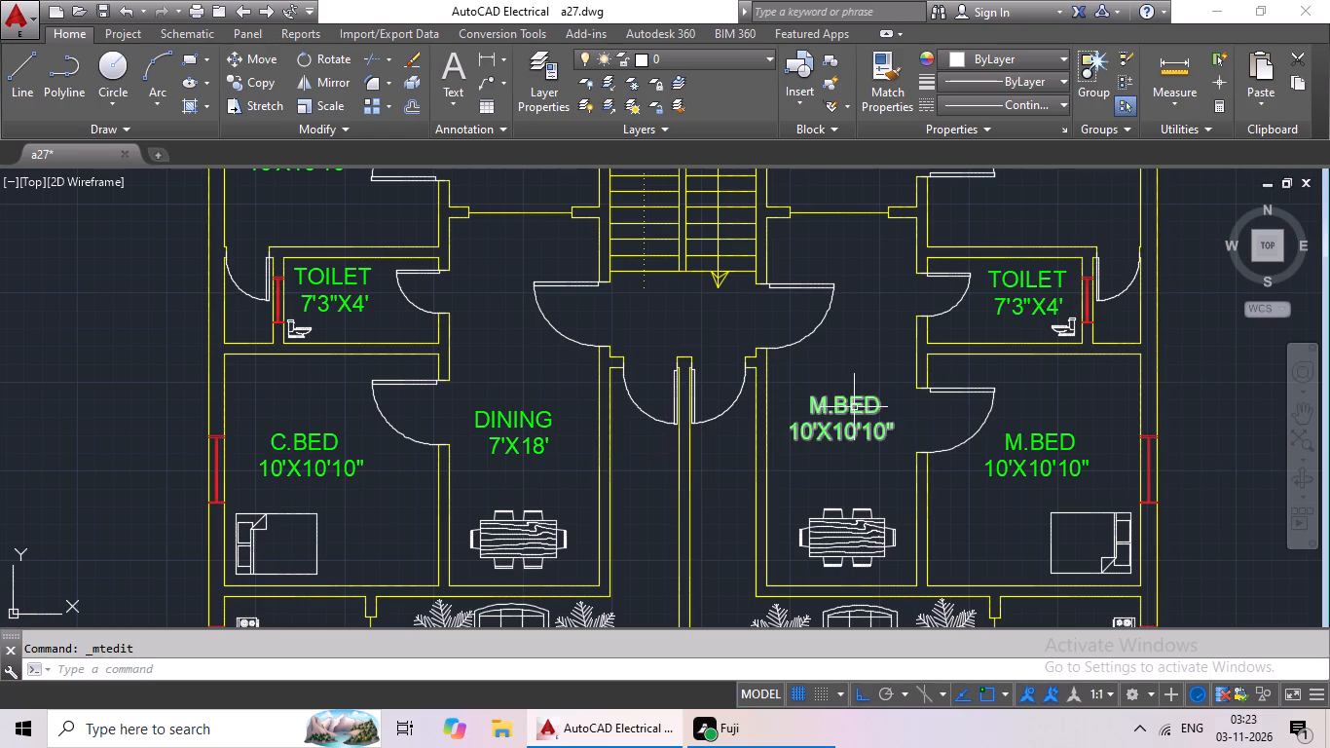
{"action": "double_click", "coordinate": [854, 402]}
{"action": "scroll", "coordinate": [874, 418], "scroll_direction": "up", "scroll_amount": 5}
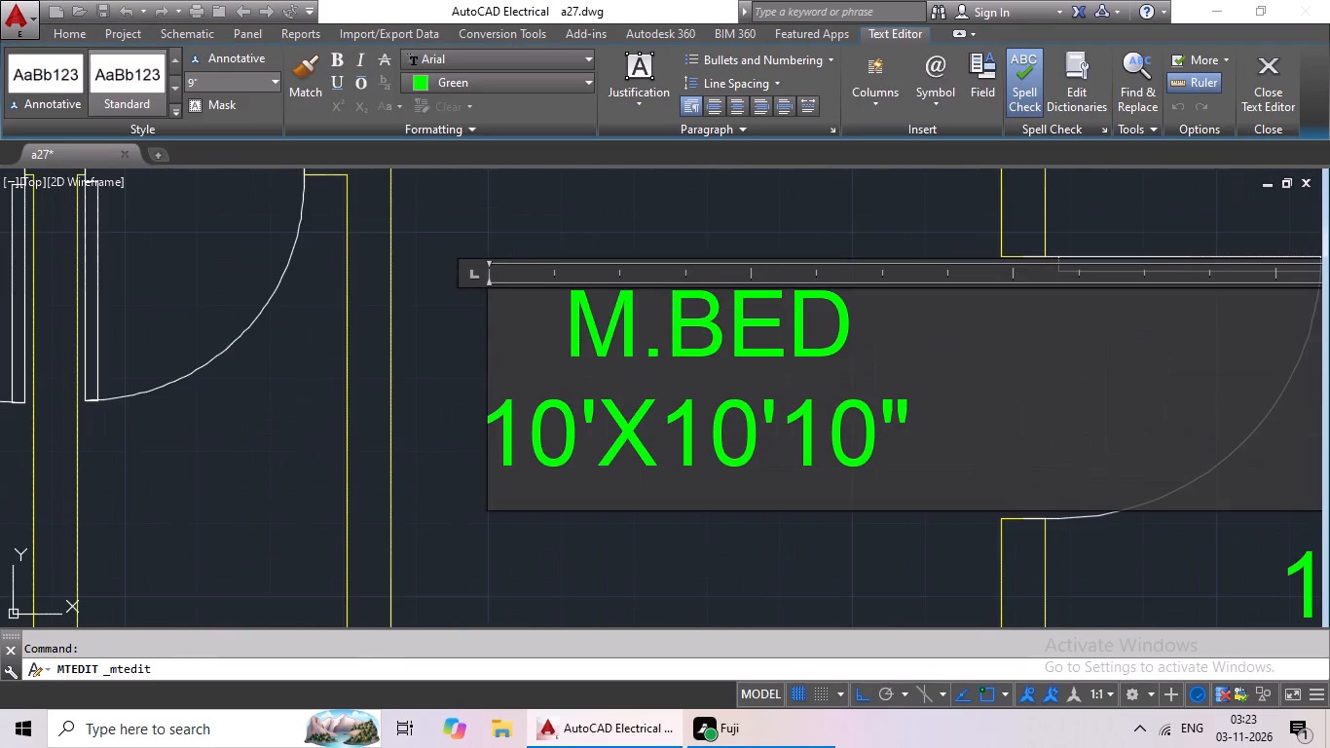
{"action": "left_click", "coordinate": [952, 417]}
{"action": "key", "text": "BackSpace"}
{"action": "key", "text": "BackSpace"}
{"action": "key", "text": "BackSpace"}
{"action": "key", "text": "BackSpace"}
{"action": "key", "text": "BackSpace"}
{"action": "key", "text": "BackSpace"}
{"action": "key", "text": "BackSpace"}
{"action": "key", "text": "BackSpace"}
{"action": "key", "text": "BackSpace"}
{"action": "key", "text": "BackSpace"}
{"action": "key", "text": "BackSpace"}
{"action": "key", "text": "BackSpace"}
{"action": "key", "text": "BackSpace"}
{"action": "key", "text": "BackSpace"}
{"action": "key", "text": "BackSpace"}
{"action": "key", "text": "BackSpace"}
{"action": "key", "text": "BackSpace"}
{"action": "key", "text": "BackSpace"}
{"action": "key", "text": "BackSpace"}
{"action": "key", "text": "BackSpace"}
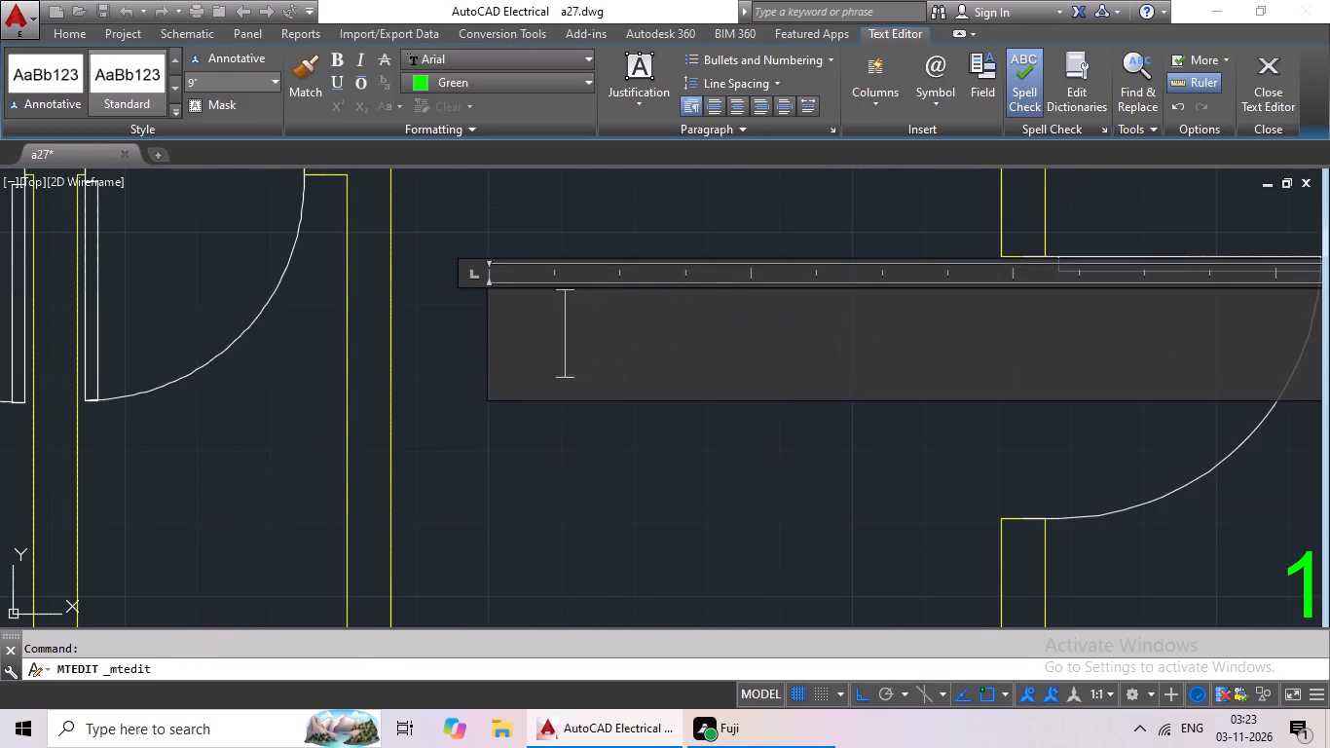
{"action": "type", "text": "DININ"}
{"action": "key", "text": "shift+g"}
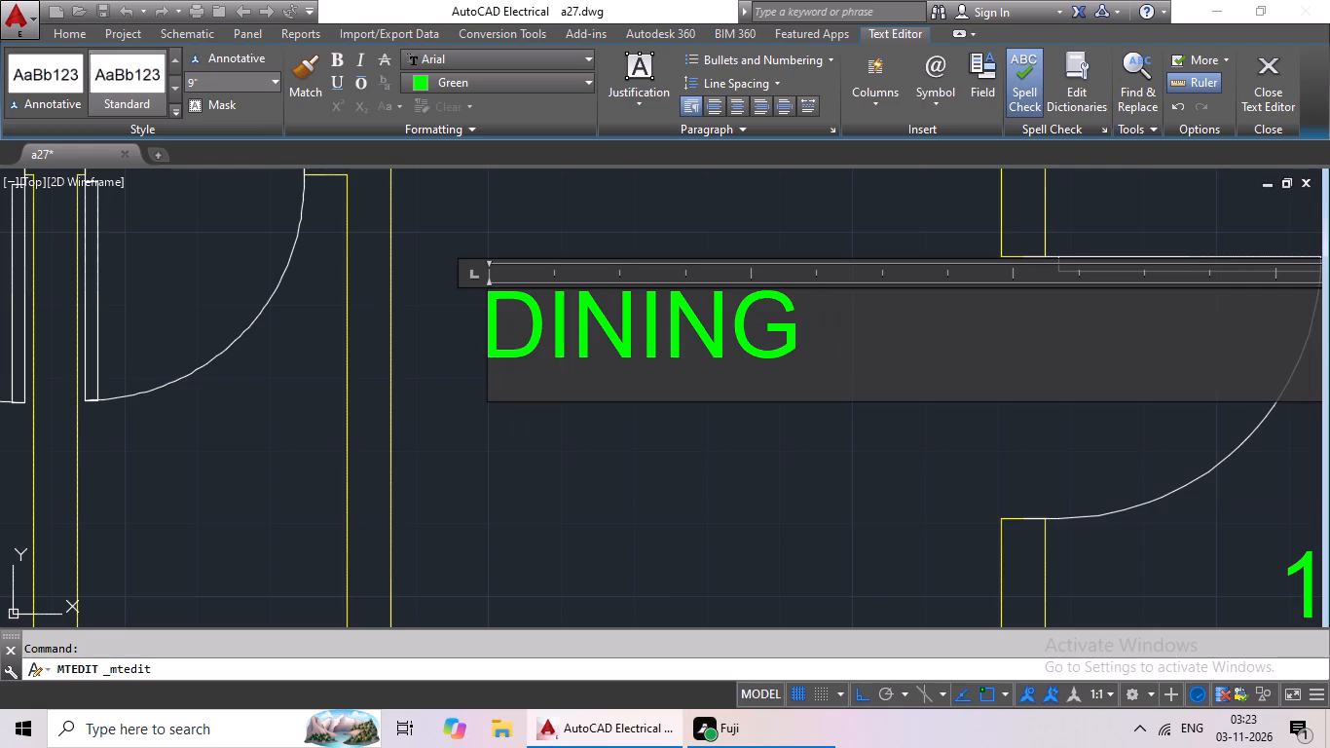
{"action": "key", "text": "Return"}
{"action": "type", "text": "7'"}
{"action": "type", "text": "X18'"}
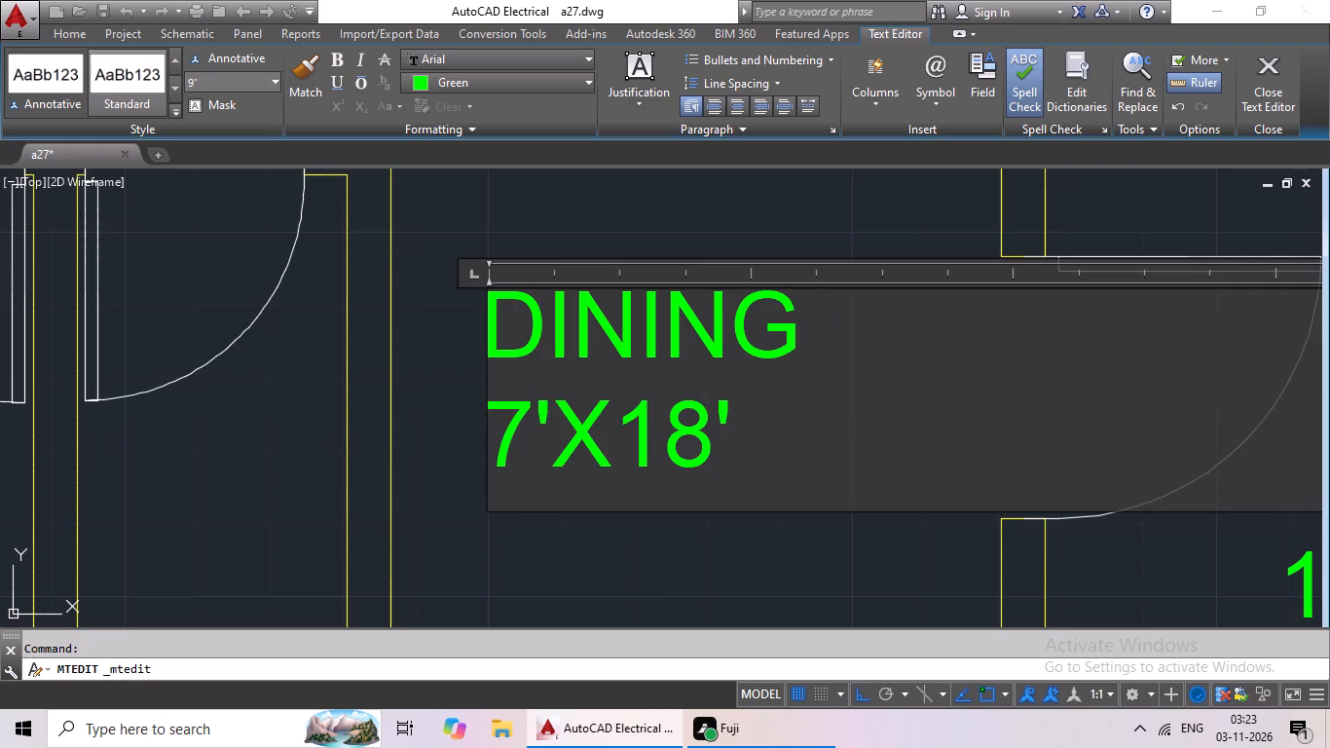
{"action": "left_click", "coordinate": [503, 423]}
{"action": "key", "text": "space"}
{"action": "key", "text": "space"}
{"action": "left_click", "coordinate": [517, 332]}
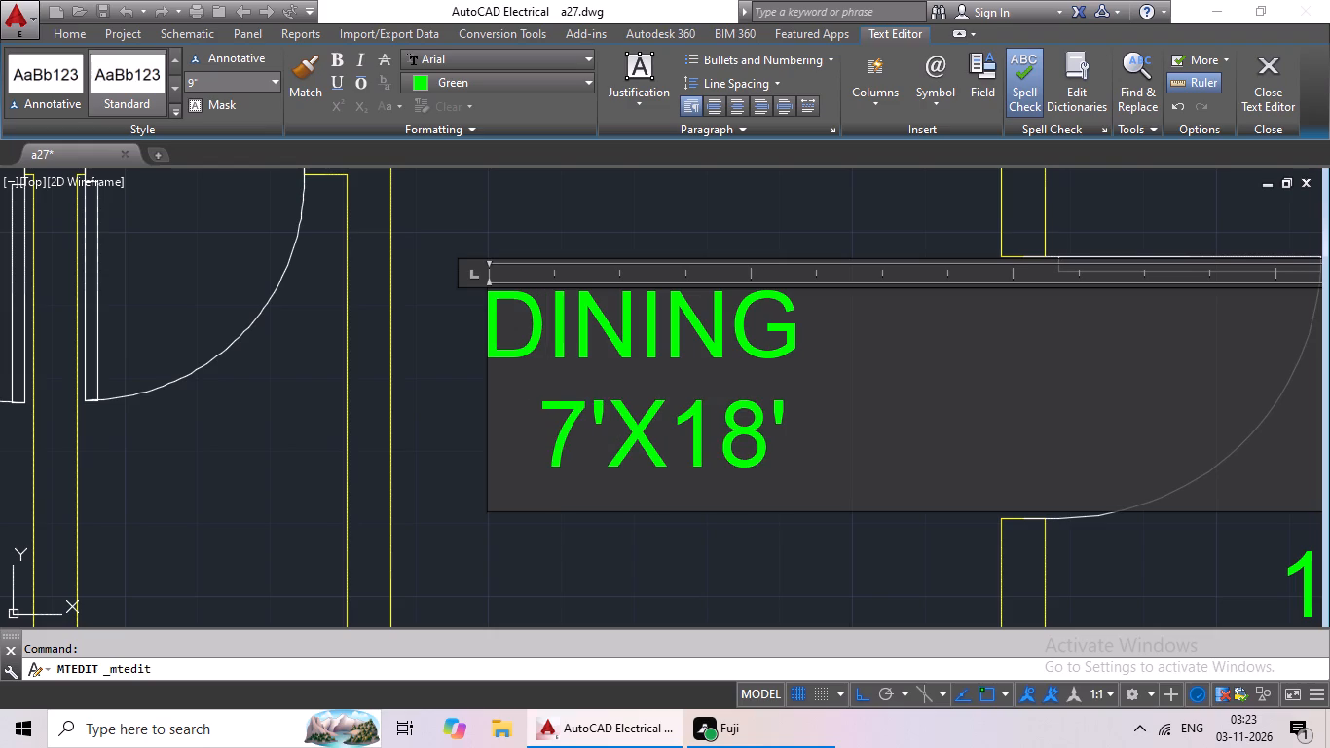
{"action": "left_click", "coordinate": [499, 337]}
{"action": "key", "text": "space"}
{"action": "left_click", "coordinate": [621, 532]}
Change the label of the bedroom south of the east toilet to C.BED, keeping 10'X10'10" and indenting both lines by one more space.
{"action": "scroll", "coordinate": [696, 482], "scroll_direction": "down", "scroll_amount": 4}
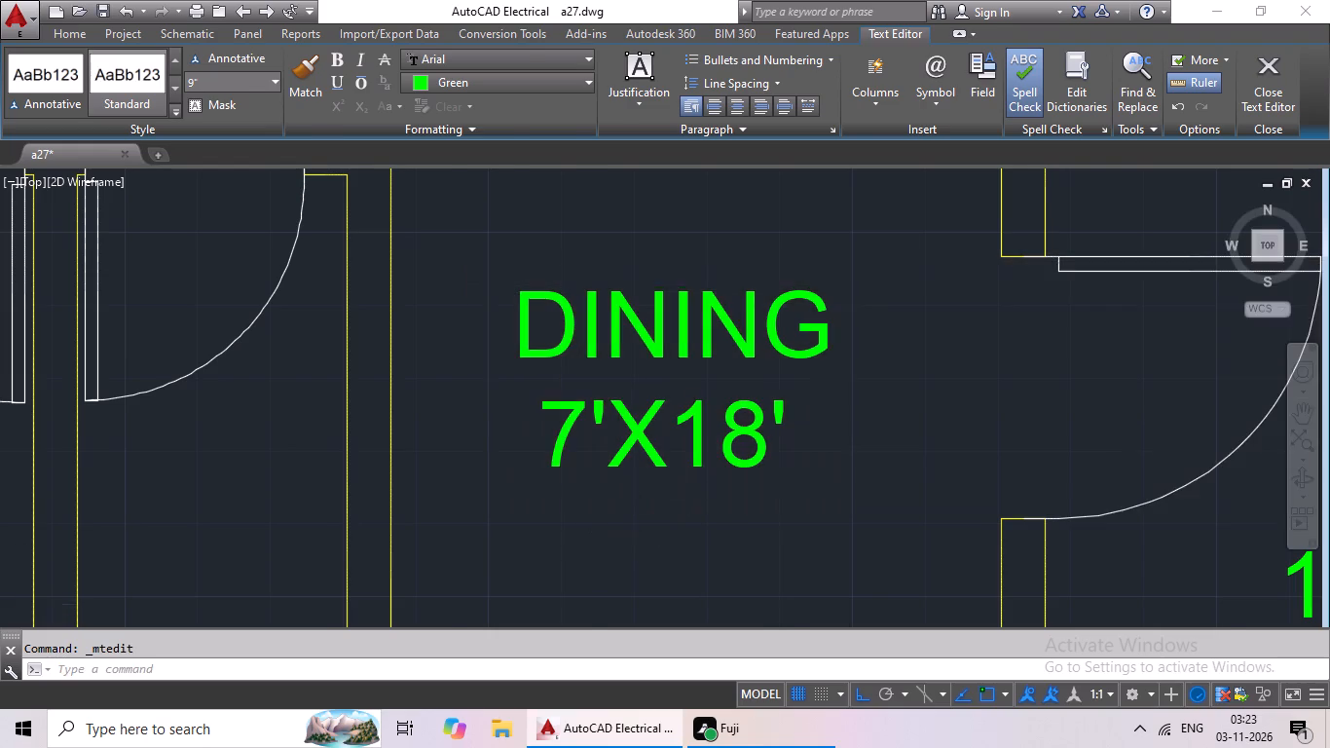
{"action": "middle_click_drag", "start_coordinate": [752, 469], "coordinate": [703, 344]}
{"action": "scroll", "coordinate": [722, 324], "scroll_direction": "down", "scroll_amount": 2}
{"action": "middle_click_drag", "start_coordinate": [743, 376], "coordinate": [744, 376]}
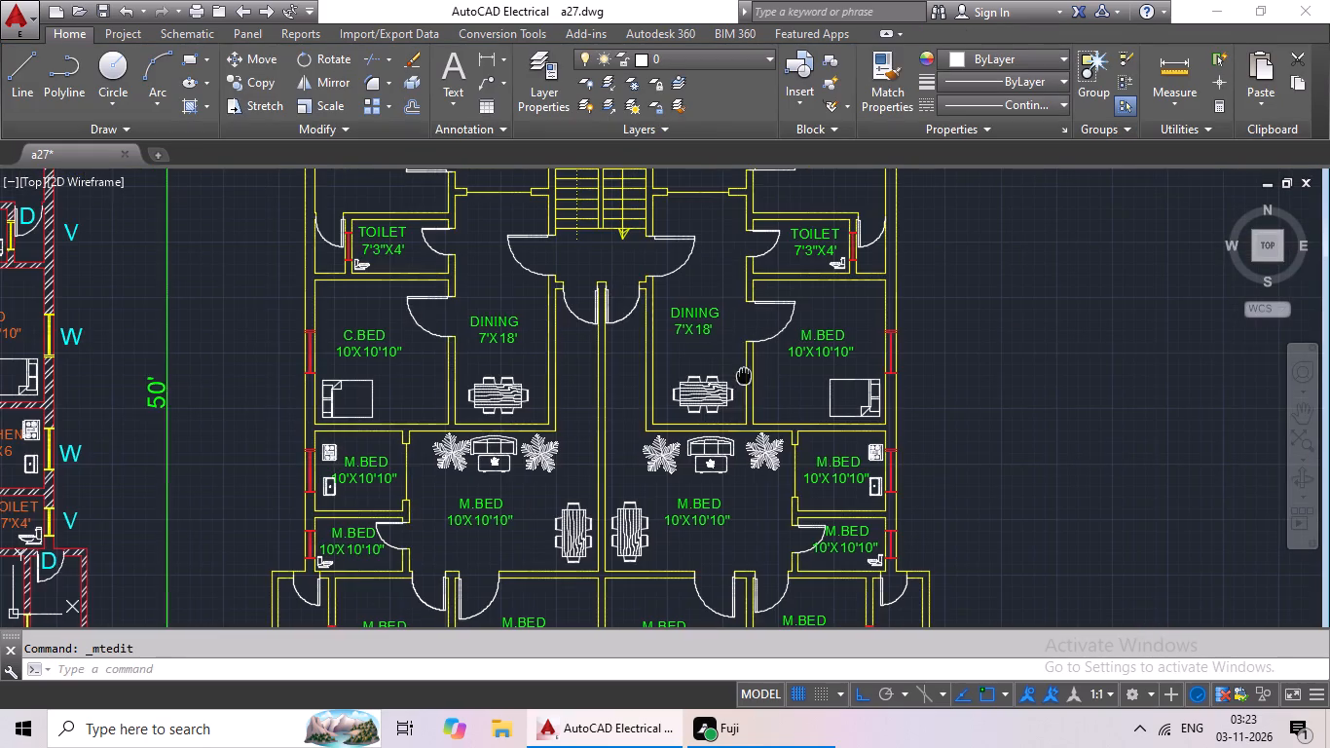
{"action": "middle_click_drag", "start_coordinate": [744, 376], "coordinate": [942, 370]}
{"action": "middle_click_drag", "start_coordinate": [941, 370], "coordinate": [843, 398]}
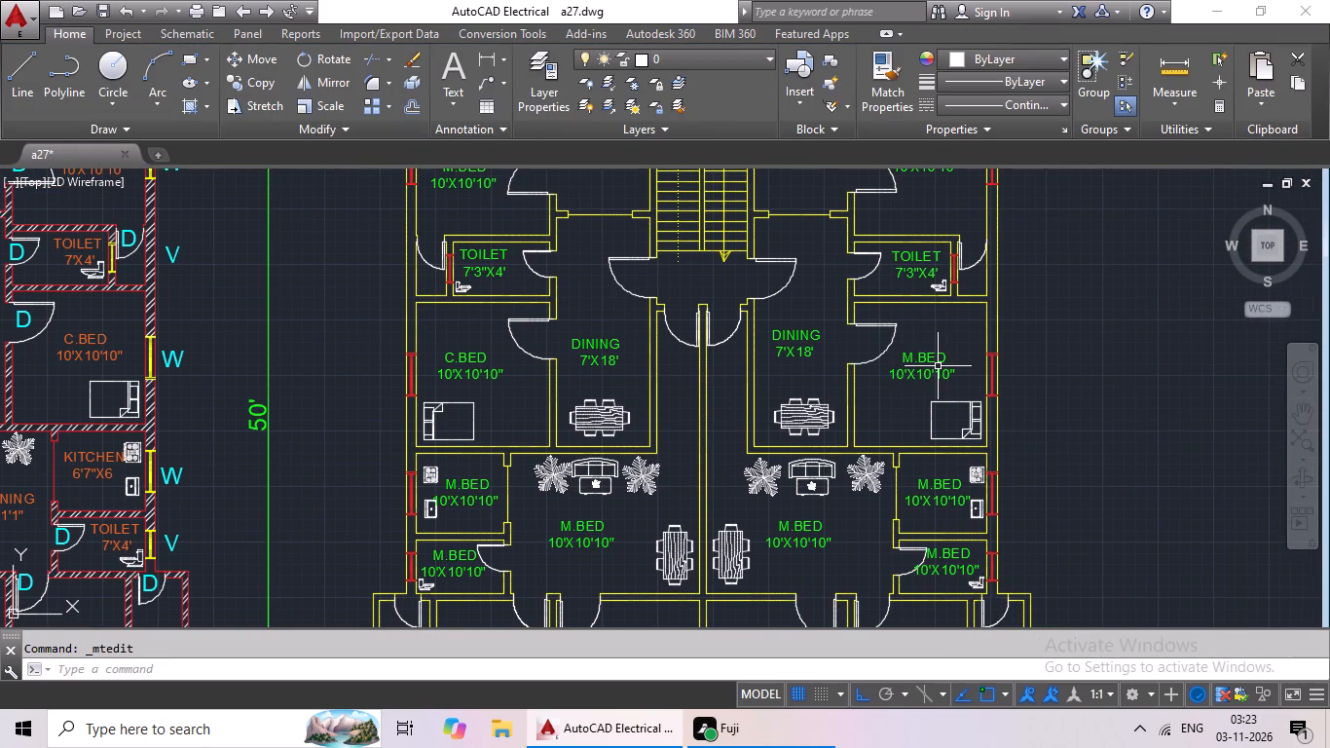
{"action": "double_click", "coordinate": [936, 361]}
{"action": "scroll", "coordinate": [937, 362], "scroll_direction": "up", "scroll_amount": 3}
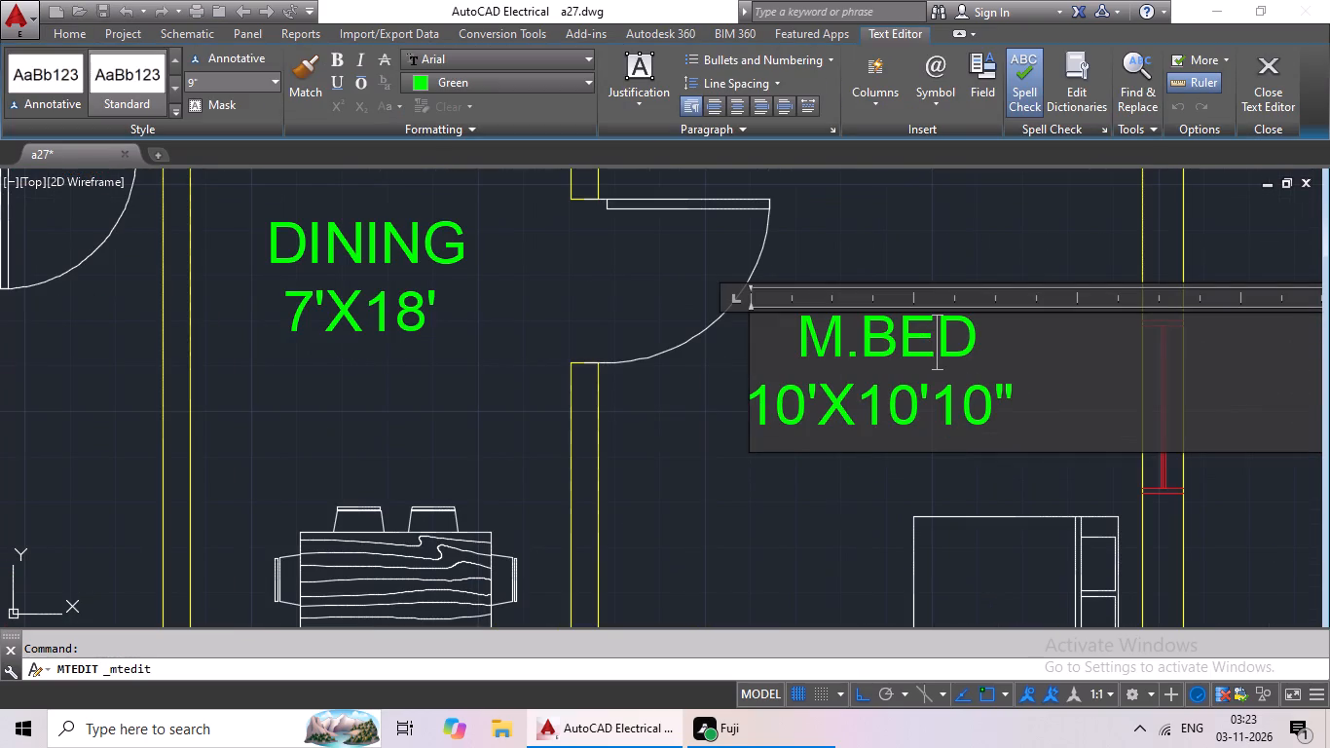
{"action": "left_click", "coordinate": [843, 342]}
{"action": "key", "text": "BackSpace"}
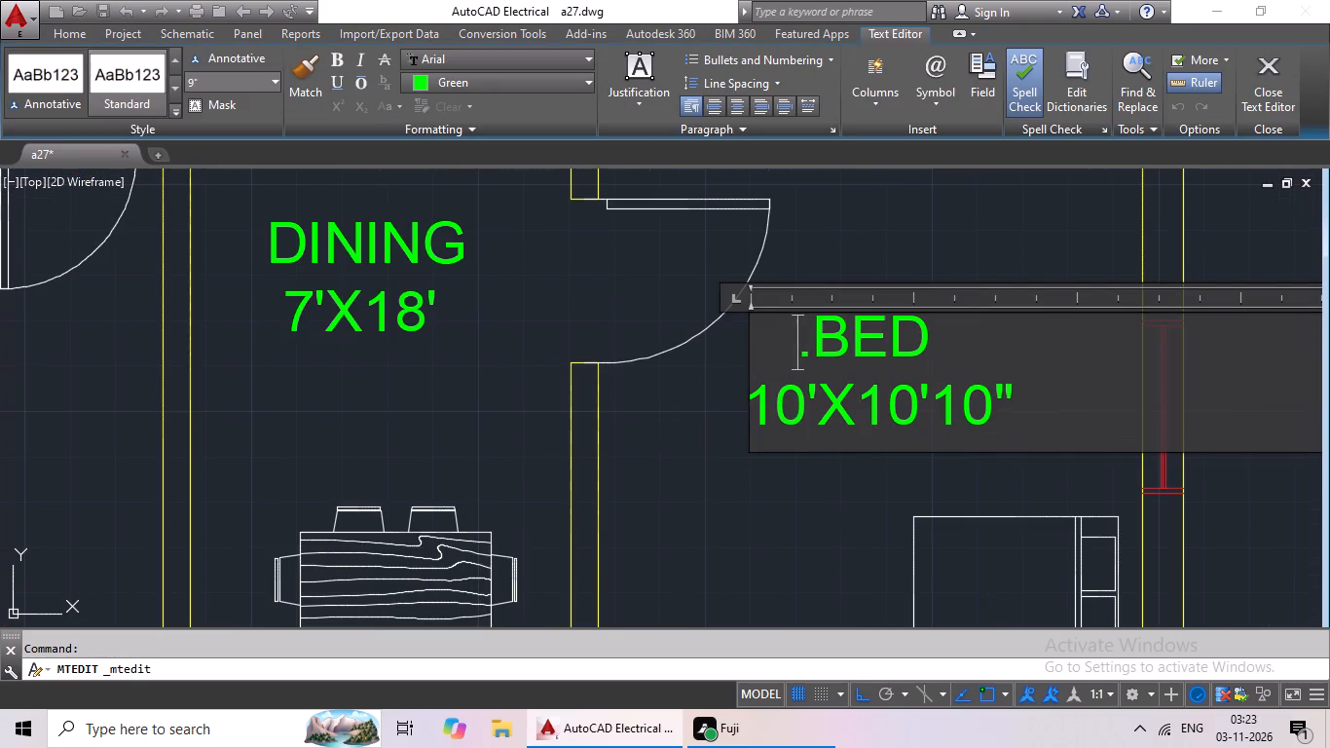
{"action": "key", "text": "shift+c"}
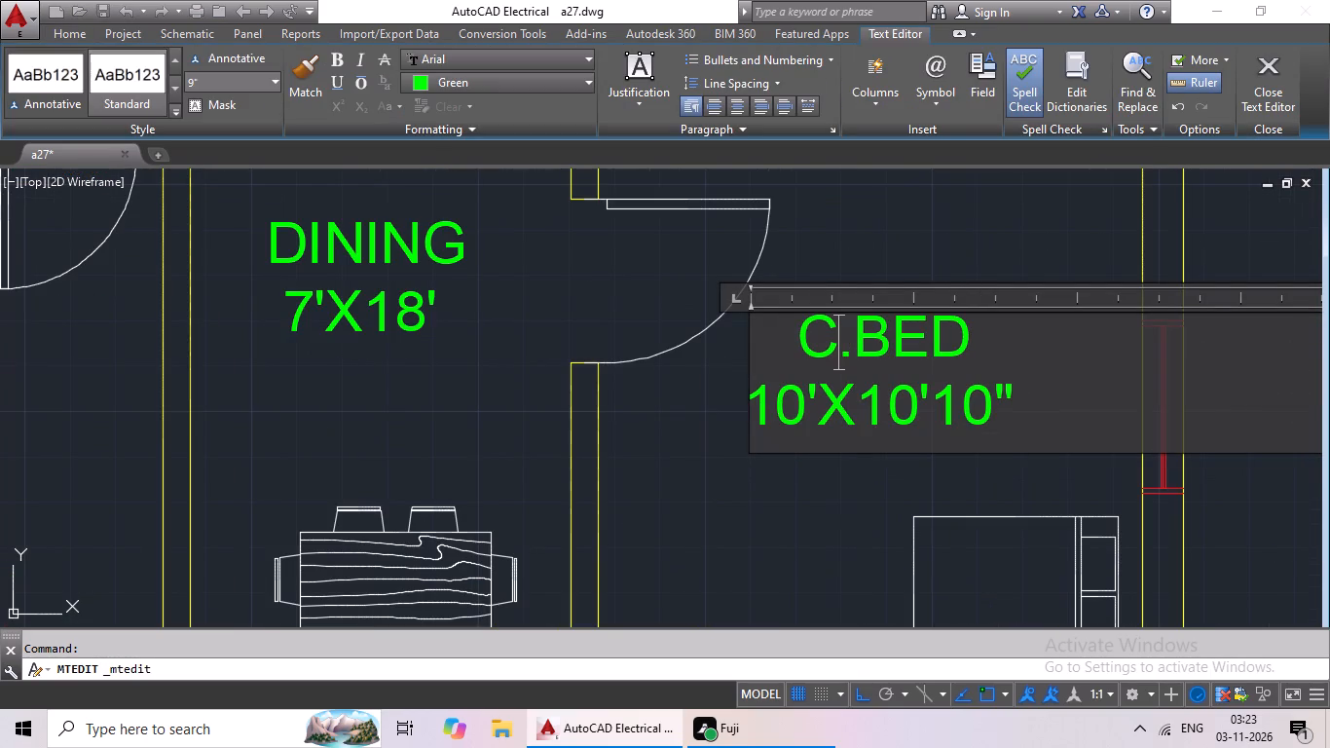
{"action": "left_click", "coordinate": [757, 400]}
{"action": "key", "text": "space"}
{"action": "left_click", "coordinate": [808, 346]}
{"action": "key", "text": "space"}
{"action": "left_click", "coordinate": [806, 473]}
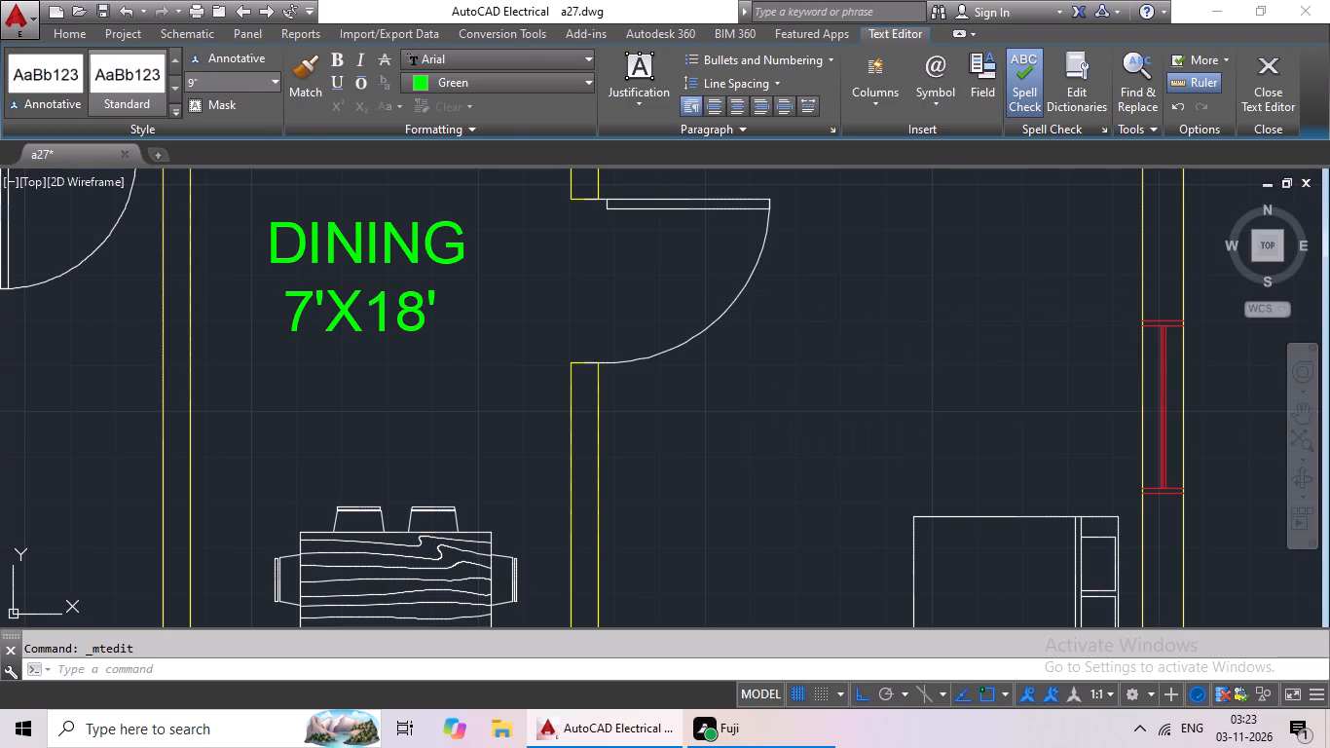
Change the label of the west room with the stove and sink to KITCHEN with 6'7"X6 below, indenting the name one space and the size three.
{"action": "scroll", "coordinate": [851, 435], "scroll_direction": "down", "scroll_amount": 5}
{"action": "middle_click_drag", "start_coordinate": [839, 460], "coordinate": [893, 377]}
{"action": "scroll", "coordinate": [773, 376], "scroll_direction": "up", "scroll_amount": 3}
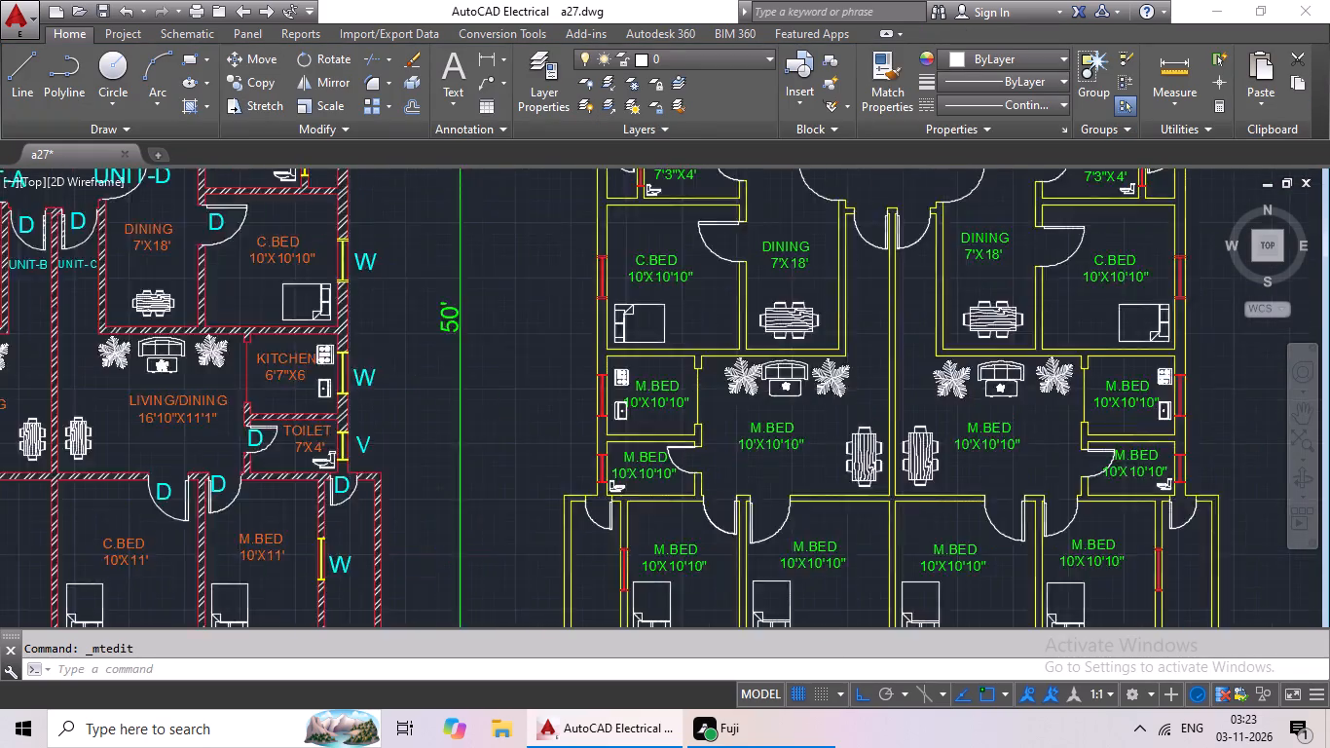
{"action": "middle_click_drag", "start_coordinate": [774, 398], "coordinate": [766, 414]}
{"action": "middle_click_drag", "start_coordinate": [642, 396], "coordinate": [804, 393]}
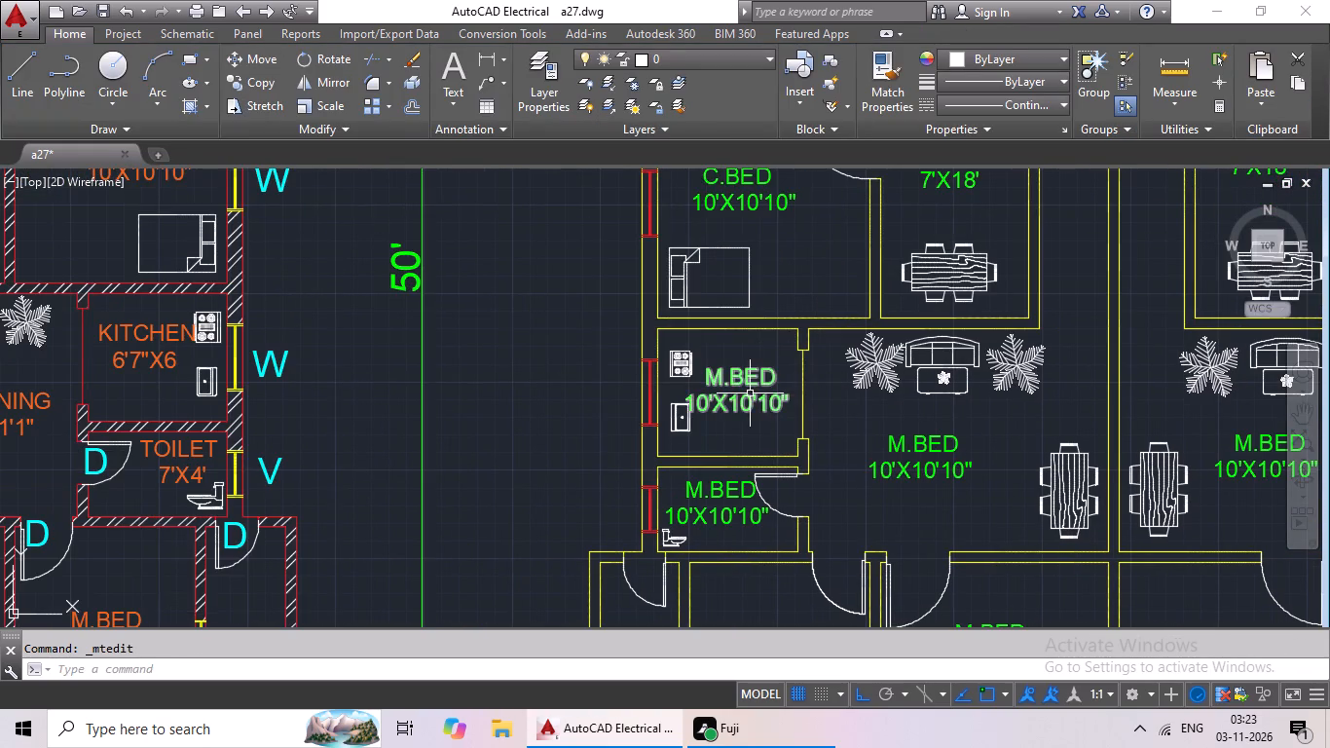
{"action": "scroll", "coordinate": [741, 397], "scroll_direction": "down", "scroll_amount": 2}
{"action": "scroll", "coordinate": [741, 397], "scroll_direction": "up", "scroll_amount": 1}
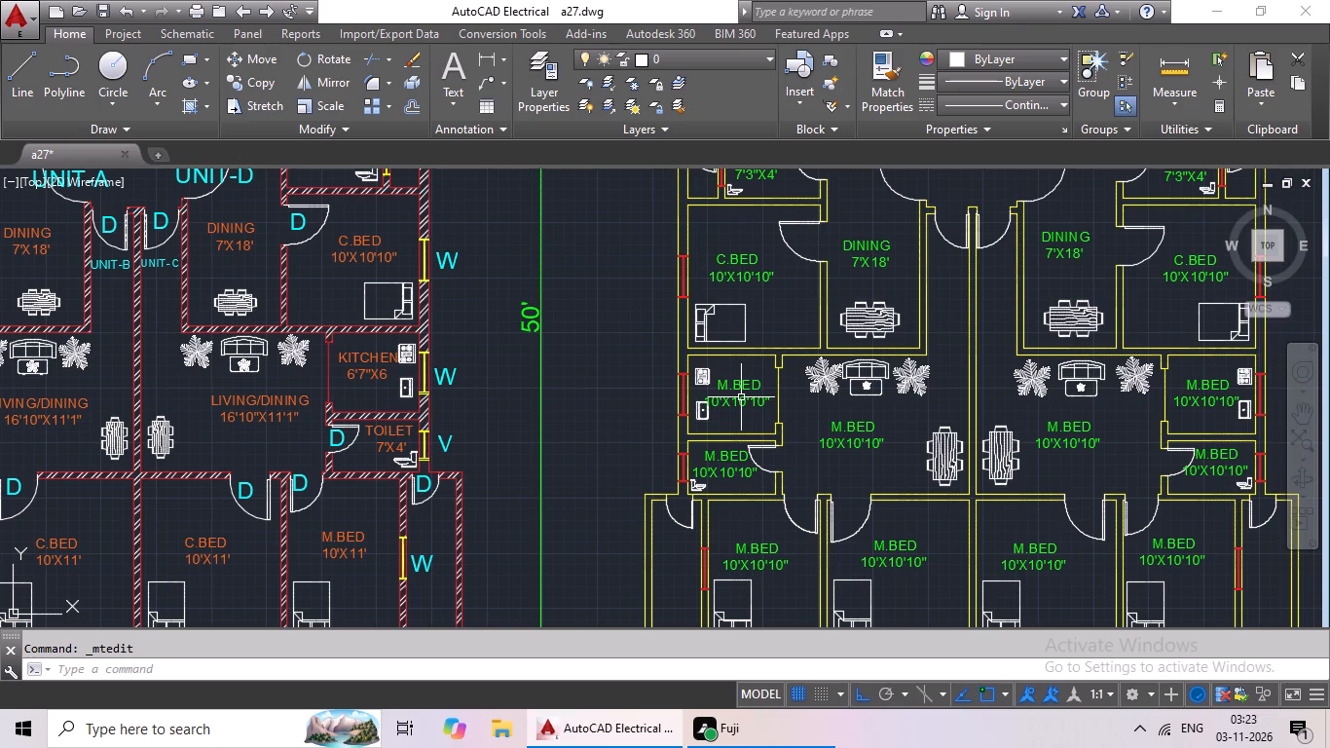
{"action": "double_click", "coordinate": [748, 396]}
{"action": "scroll", "coordinate": [761, 399], "scroll_direction": "up", "scroll_amount": 4}
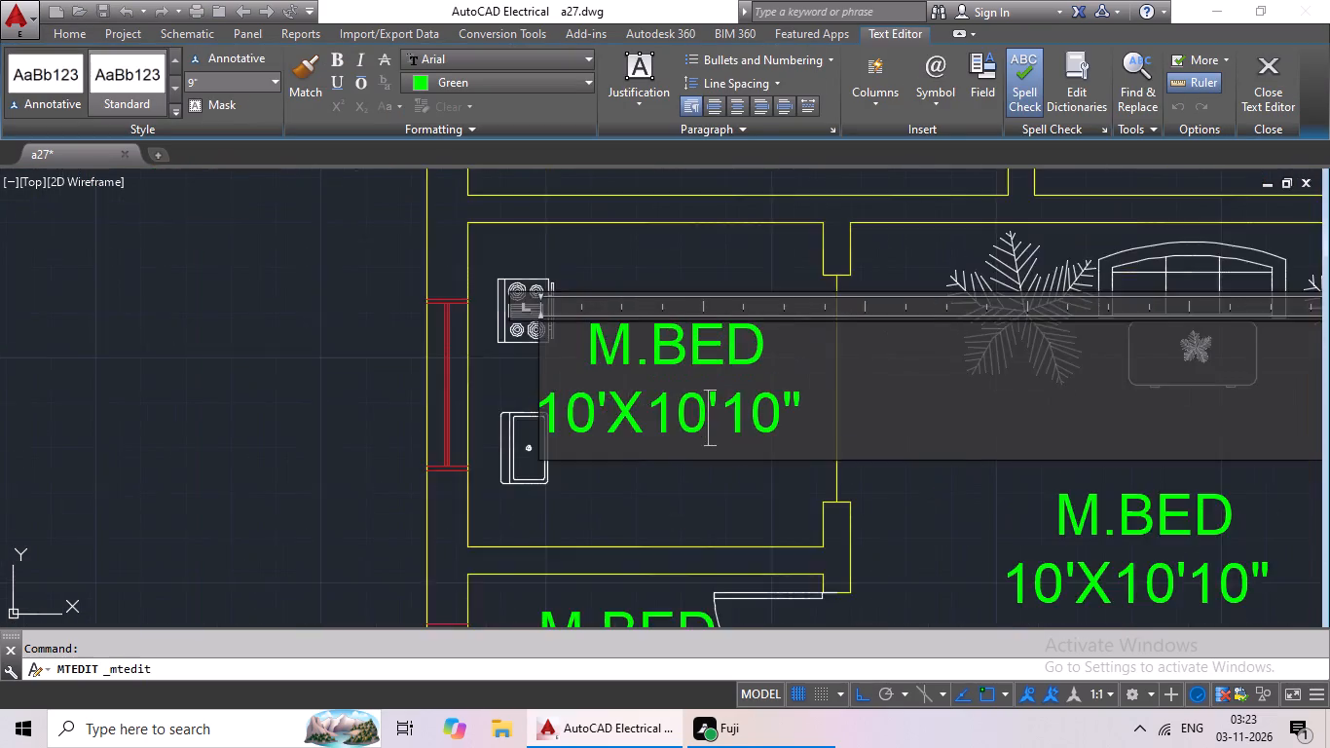
{"action": "scroll", "coordinate": [791, 400], "scroll_direction": "up", "scroll_amount": 2}
{"action": "left_click", "coordinate": [884, 376]}
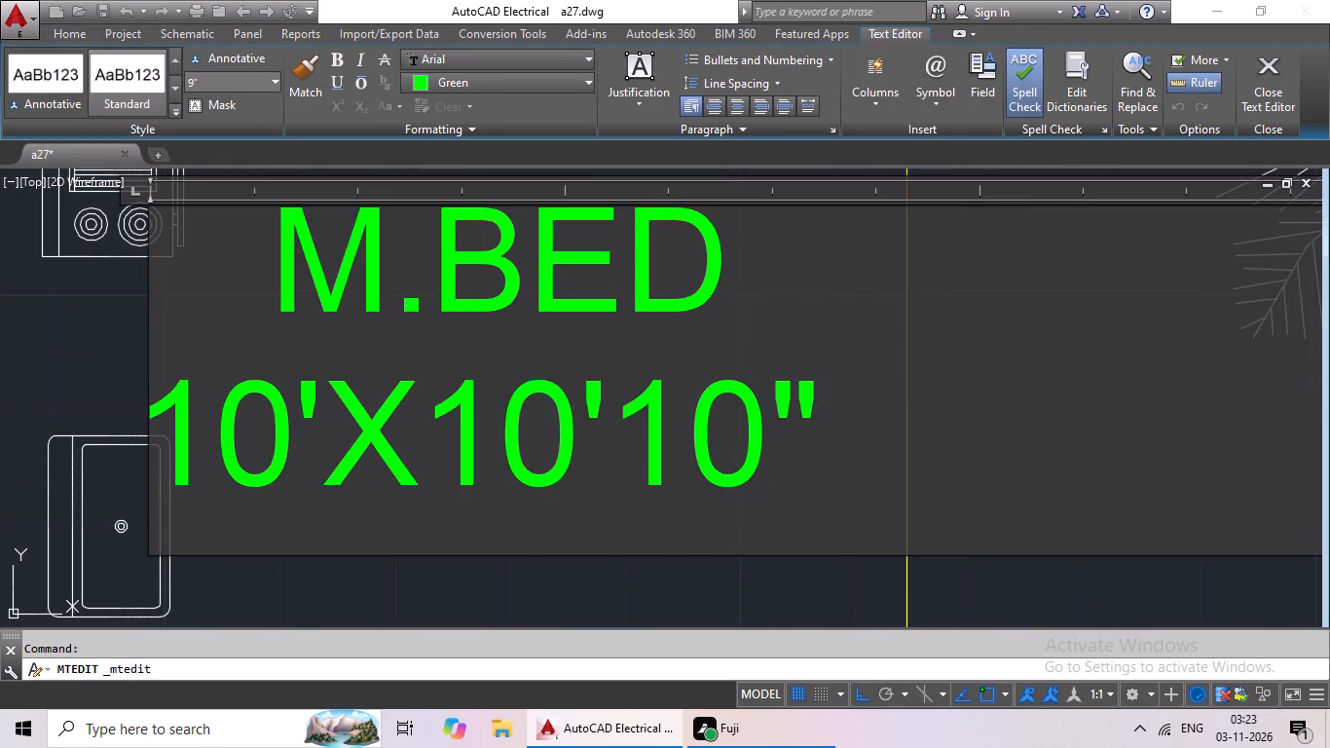
{"action": "left_click", "coordinate": [870, 401]}
{"action": "key", "text": "BackSpace"}
{"action": "key", "text": "BackSpace"}
{"action": "key", "text": "BackSpace"}
{"action": "key", "text": "BackSpace"}
{"action": "key", "text": "BackSpace"}
{"action": "key", "text": "BackSpace"}
{"action": "key", "text": "BackSpace"}
{"action": "key", "text": "BackSpace"}
{"action": "key", "text": "BackSpace"}
{"action": "key", "text": "BackSpace"}
{"action": "key", "text": "BackSpace"}
{"action": "key", "text": "BackSpace"}
{"action": "key", "text": "BackSpace"}
{"action": "key", "text": "BackSpace"}
{"action": "key", "text": "BackSpace"}
{"action": "key", "text": "BackSpace"}
{"action": "key", "text": "BackSpace"}
{"action": "key", "text": "BackSpace"}
{"action": "key", "text": "BackSpace"}
{"action": "key", "text": "BackSpace"}
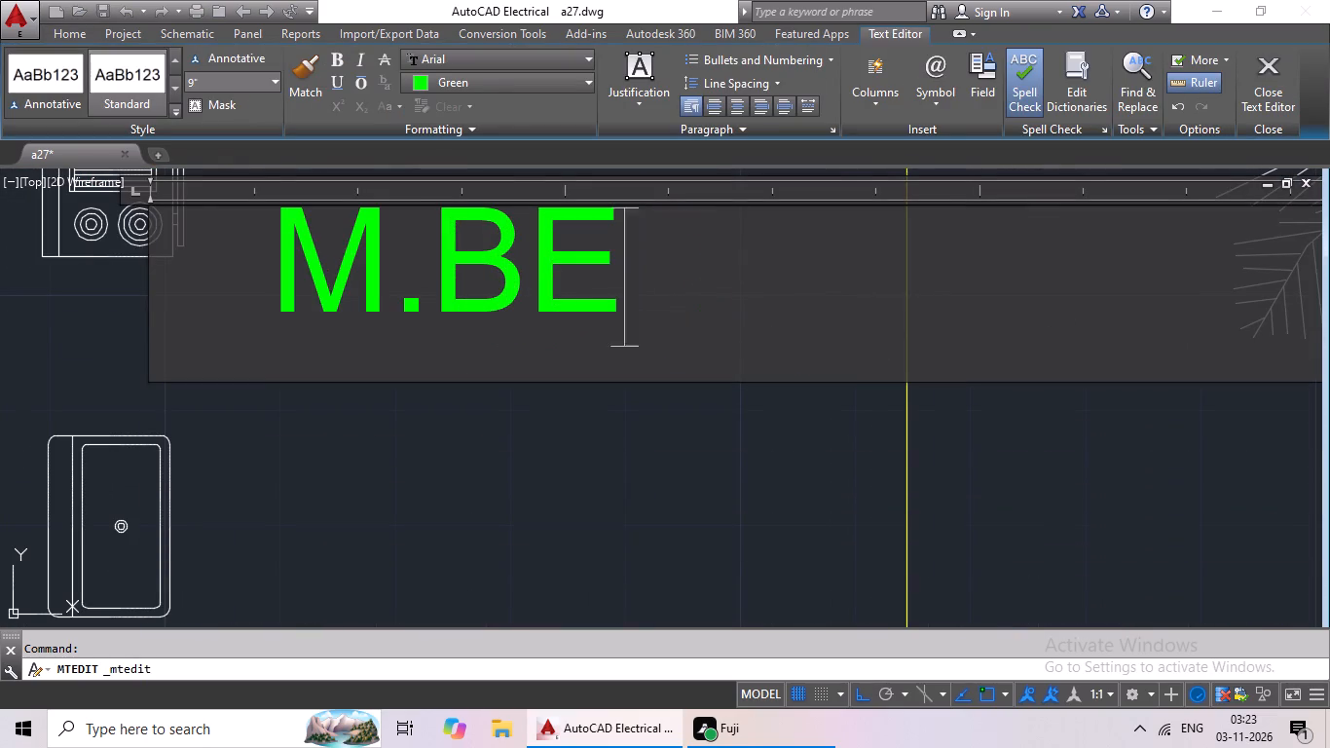
{"action": "type", "text": "KITCHEN"}
{"action": "key", "text": "Return"}
{"action": "type", "text": "6'7\"X"}
{"action": "key", "text": "6"}
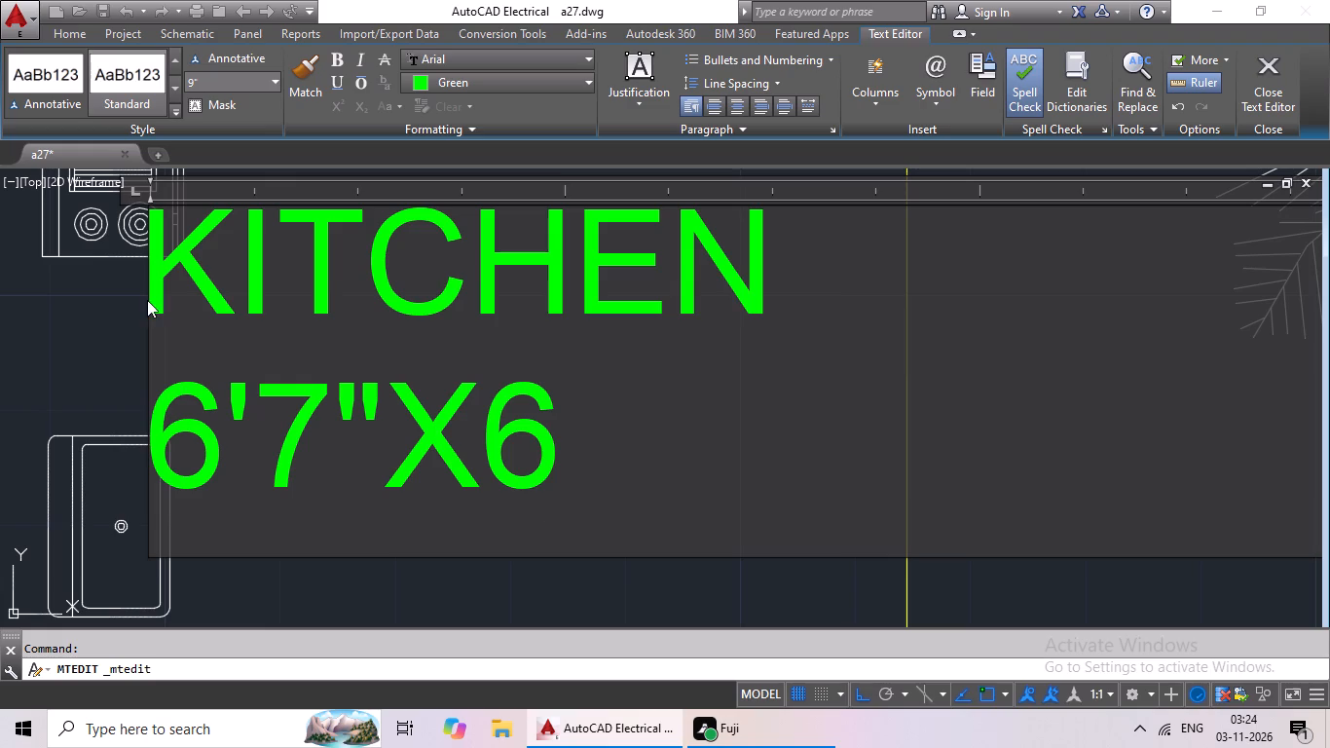
{"action": "left_click", "coordinate": [158, 275]}
{"action": "key", "text": "space"}
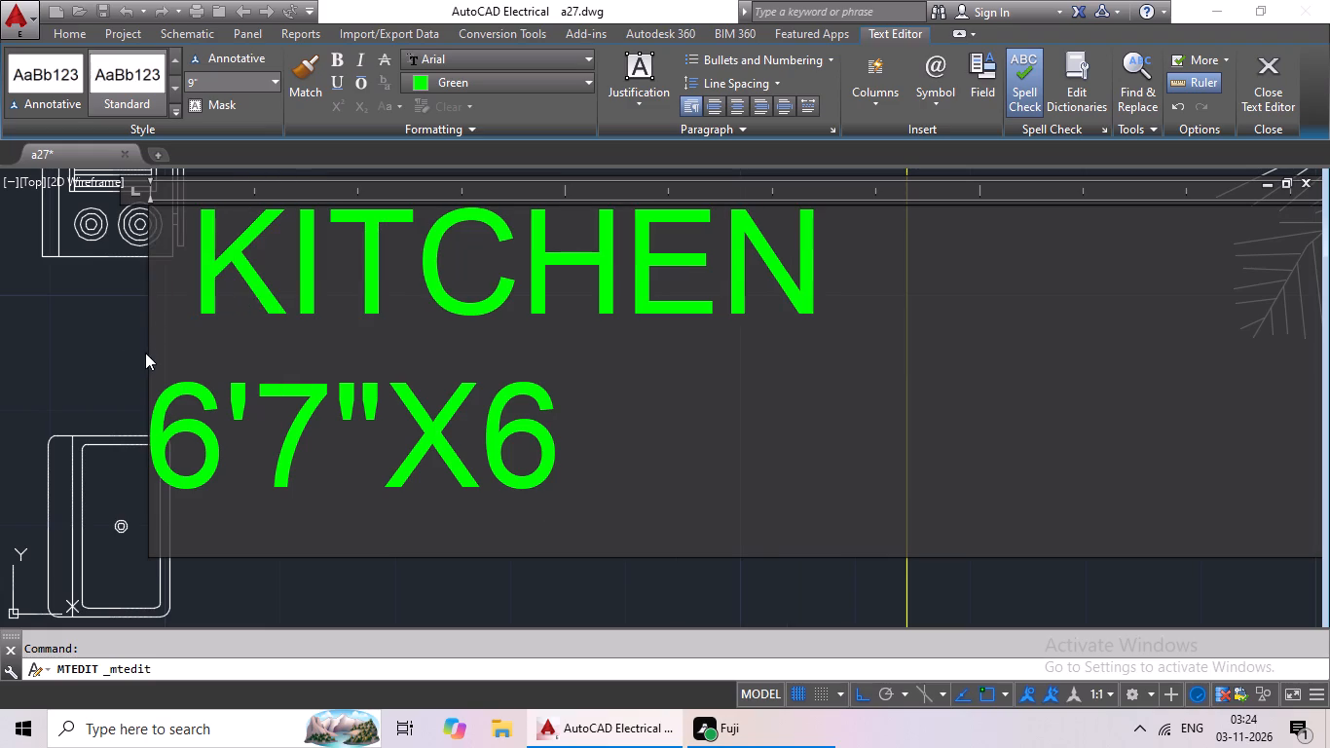
{"action": "left_click", "coordinate": [153, 372]}
{"action": "left_click", "coordinate": [161, 415]}
{"action": "key", "text": "space"}
{"action": "key", "text": "space"}
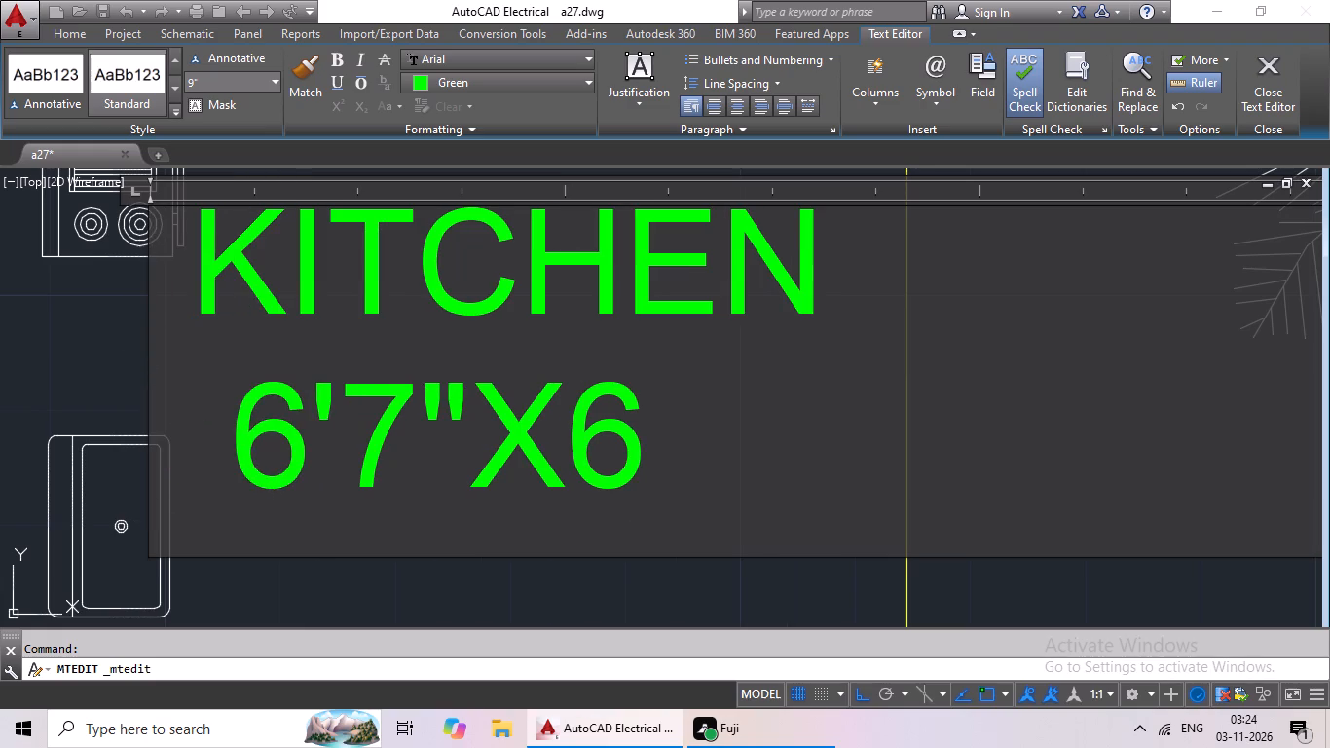
{"action": "key", "text": "space"}
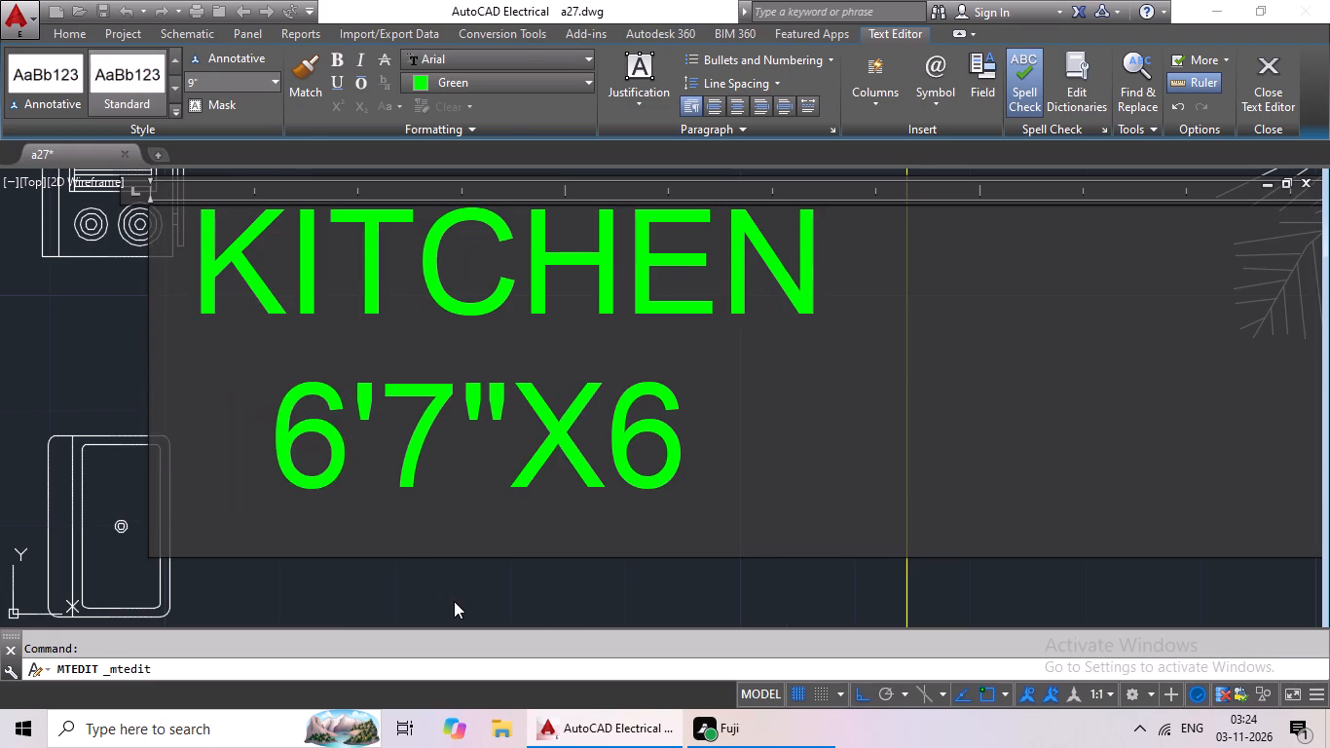
{"action": "left_click", "coordinate": [454, 601]}
Change the label of the small toilet room south of the west kitchen to TOILET with 7'X4' below, indenting the size by three spaces.
{"action": "scroll", "coordinate": [584, 486], "scroll_direction": "down", "scroll_amount": 3}
{"action": "middle_click_drag", "start_coordinate": [623, 461], "coordinate": [619, 373]}
{"action": "scroll", "coordinate": [662, 407], "scroll_direction": "down", "scroll_amount": 1}
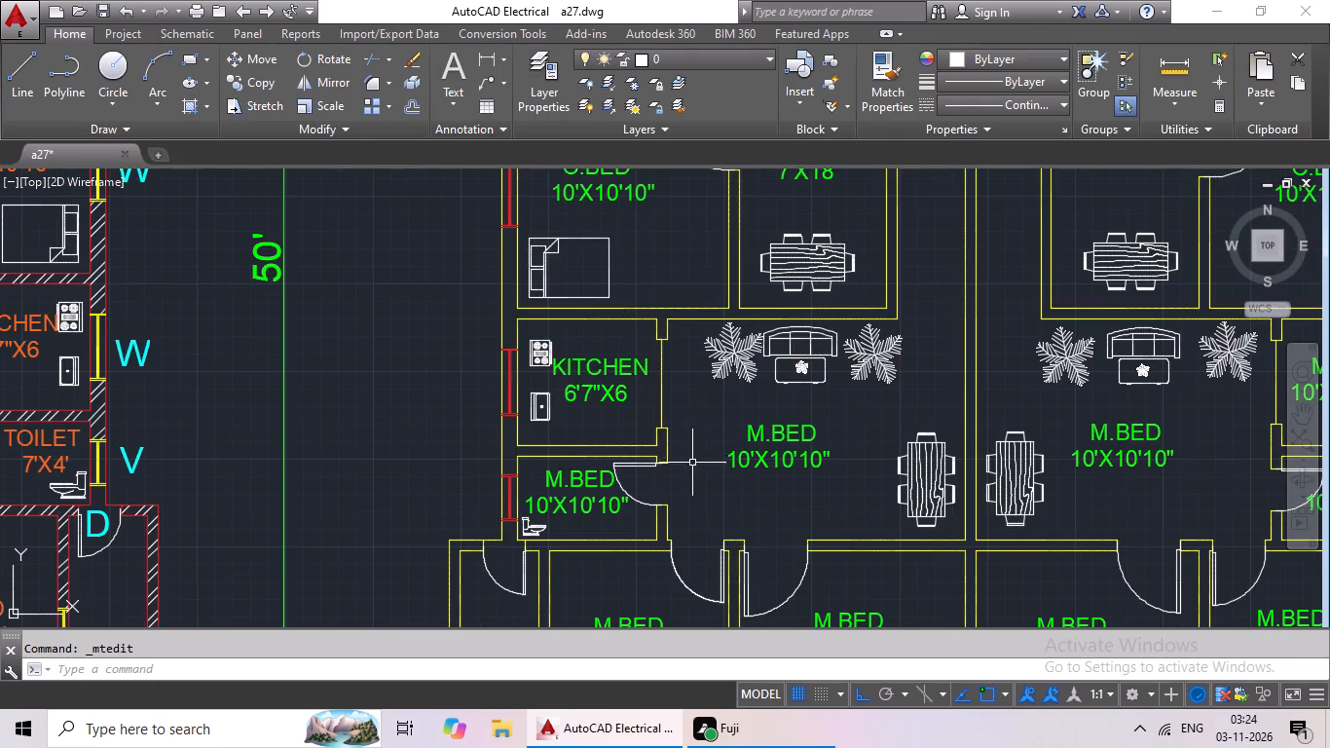
{"action": "middle_click_drag", "start_coordinate": [686, 465], "coordinate": [819, 380]}
{"action": "scroll", "coordinate": [757, 422], "scroll_direction": "down", "scroll_amount": 1}
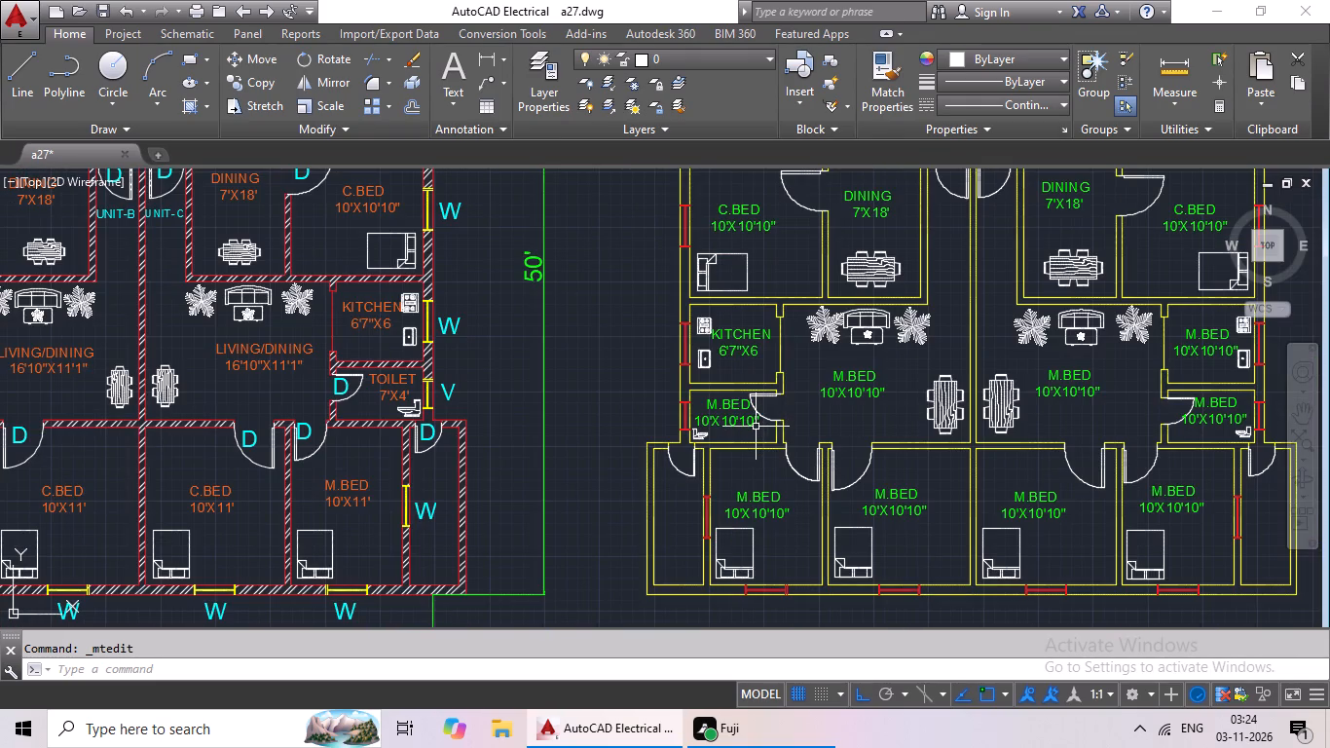
{"action": "scroll", "coordinate": [755, 428], "scroll_direction": "up", "scroll_amount": 2}
{"action": "left_click", "coordinate": [715, 416]}
{"action": "double_click", "coordinate": [651, 407]}
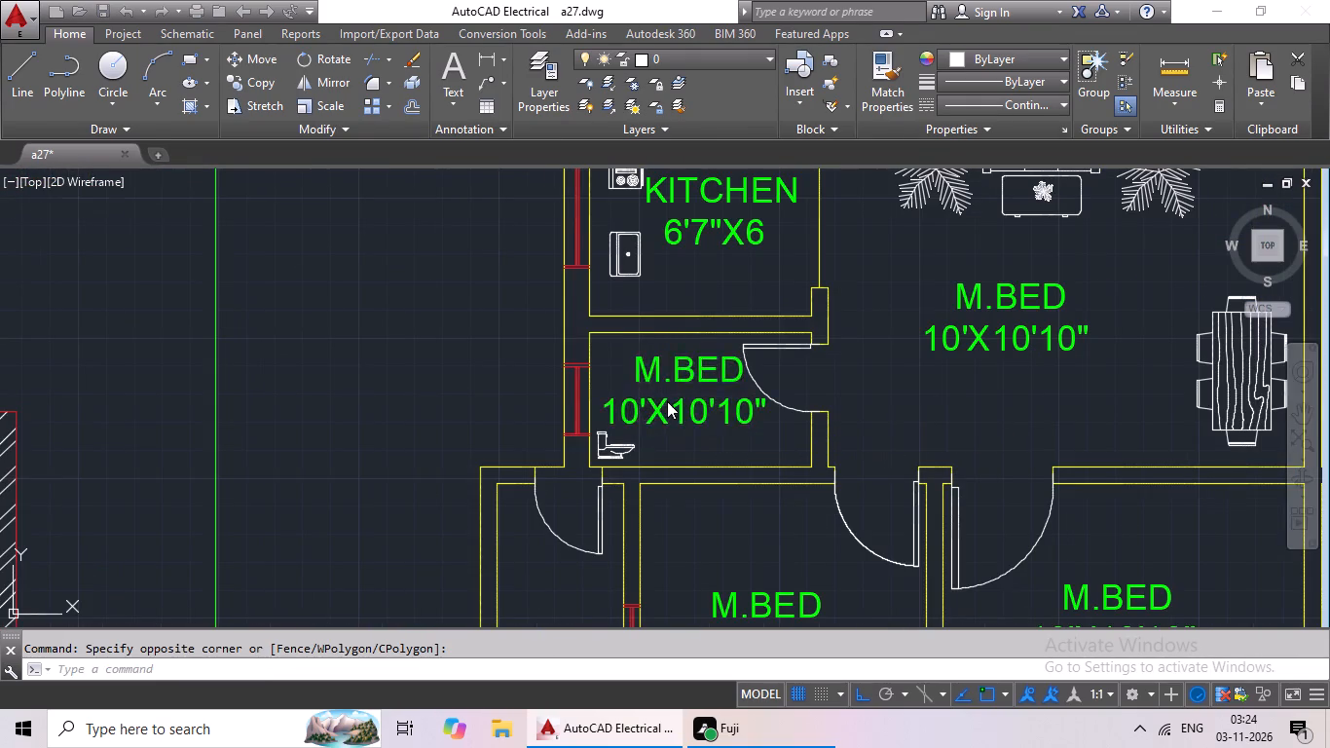
{"action": "scroll", "coordinate": [667, 402], "scroll_direction": "up", "scroll_amount": 2}
{"action": "left_click", "coordinate": [952, 434]}
{"action": "key", "text": "BackSpace"}
{"action": "key", "text": "BackSpace"}
{"action": "key", "text": "BackSpace"}
{"action": "key", "text": "BackSpace"}
{"action": "key", "text": "BackSpace"}
{"action": "key", "text": "BackSpace"}
{"action": "key", "text": "BackSpace"}
{"action": "key", "text": "BackSpace"}
{"action": "key", "text": "BackSpace"}
{"action": "key", "text": "BackSpace"}
{"action": "key", "text": "BackSpace"}
{"action": "key", "text": "BackSpace"}
{"action": "key", "text": "BackSpace"}
{"action": "key", "text": "BackSpace"}
{"action": "key", "text": "BackSpace"}
{"action": "key", "text": "BackSpace"}
{"action": "key", "text": "BackSpace"}
{"action": "key", "text": "BackSpace"}
{"action": "key", "text": "BackSpace"}
{"action": "key", "text": "BackSpace"}
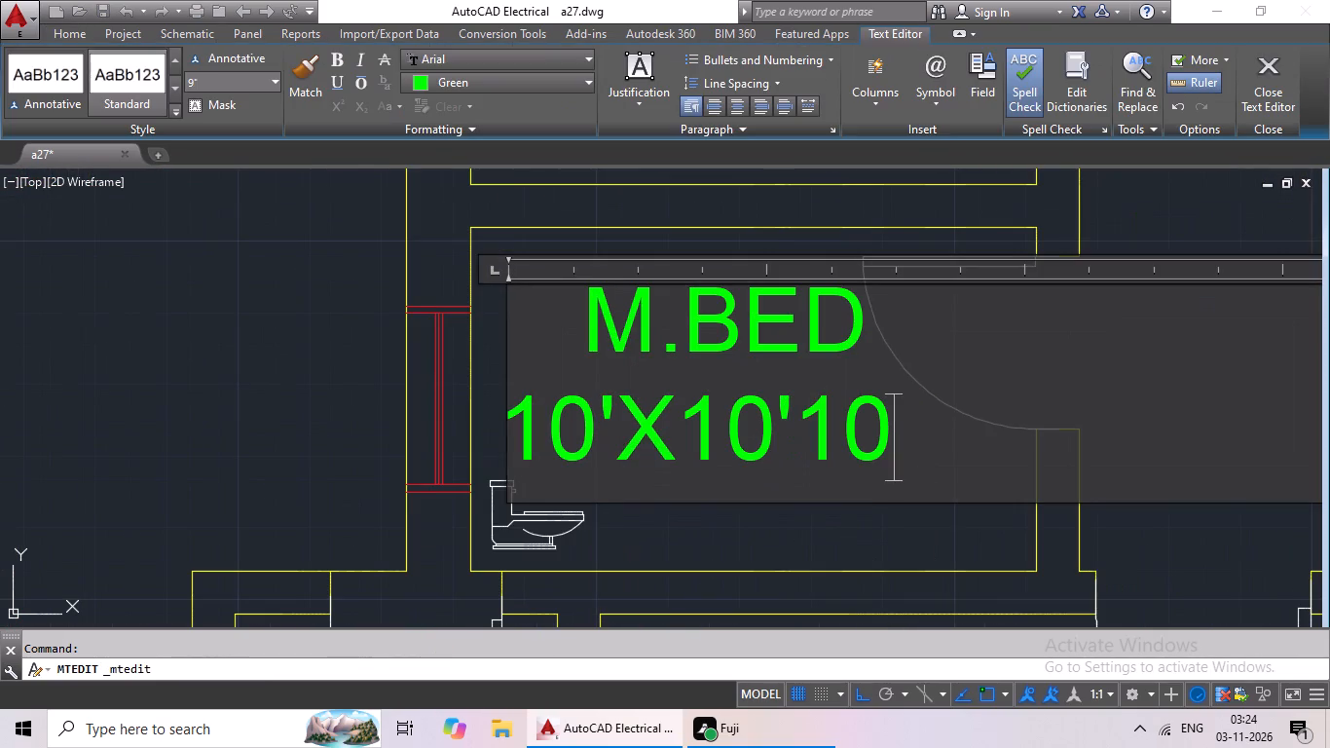
{"action": "type", "text": "TOILET"}
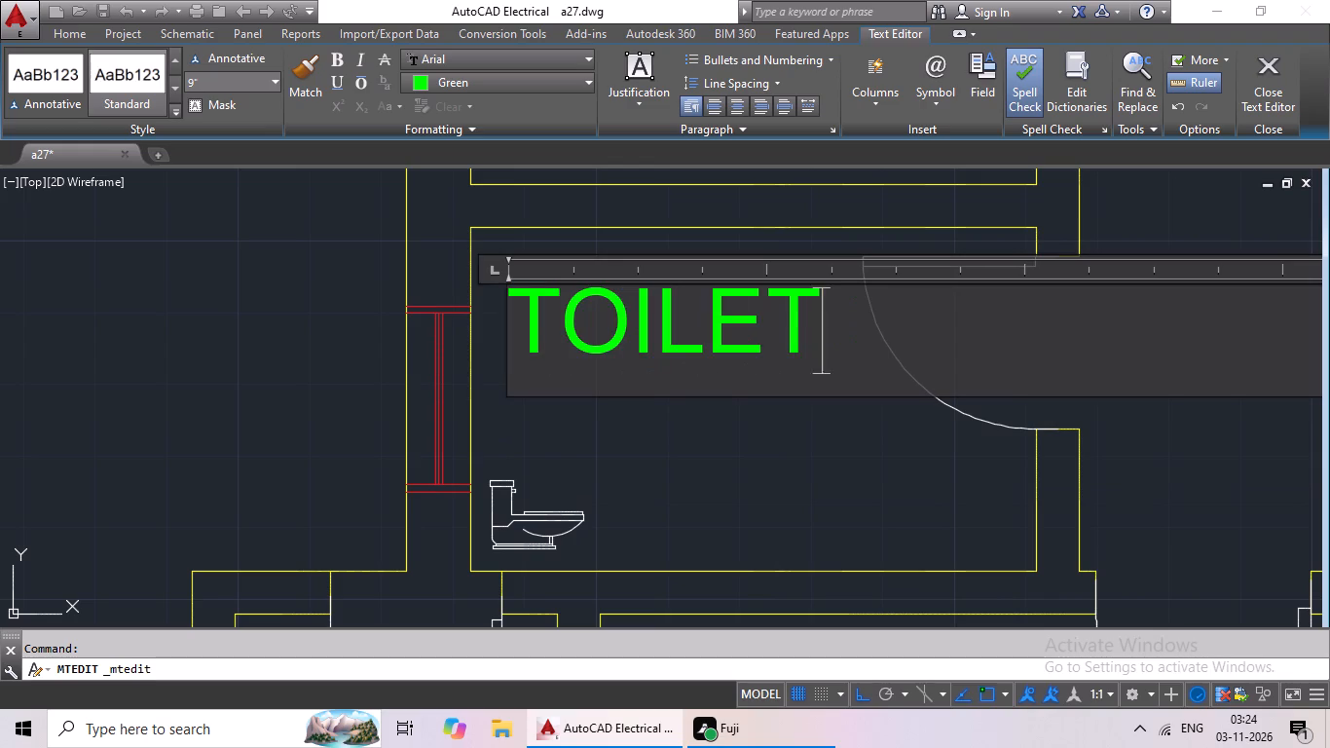
{"action": "key", "text": "Return"}
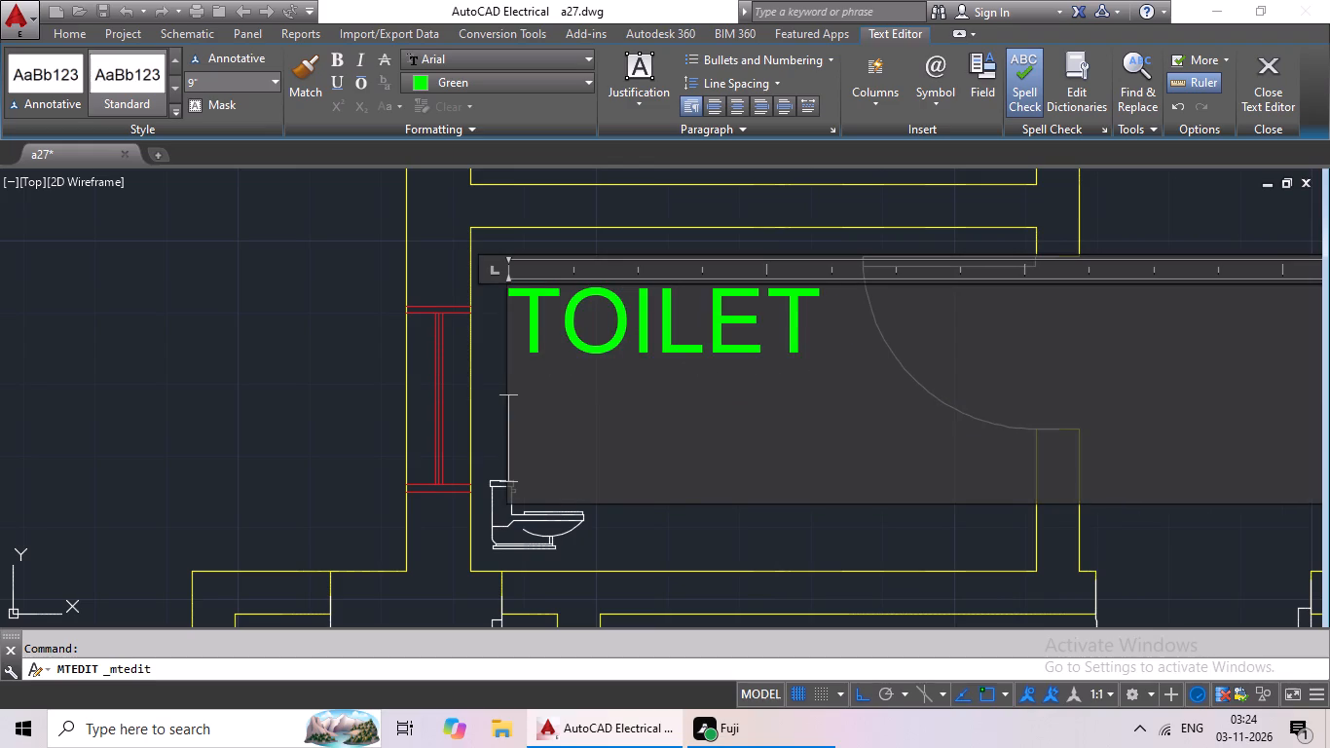
{"action": "key", "text": "7"}
{"action": "type", "text": "'X4'"}
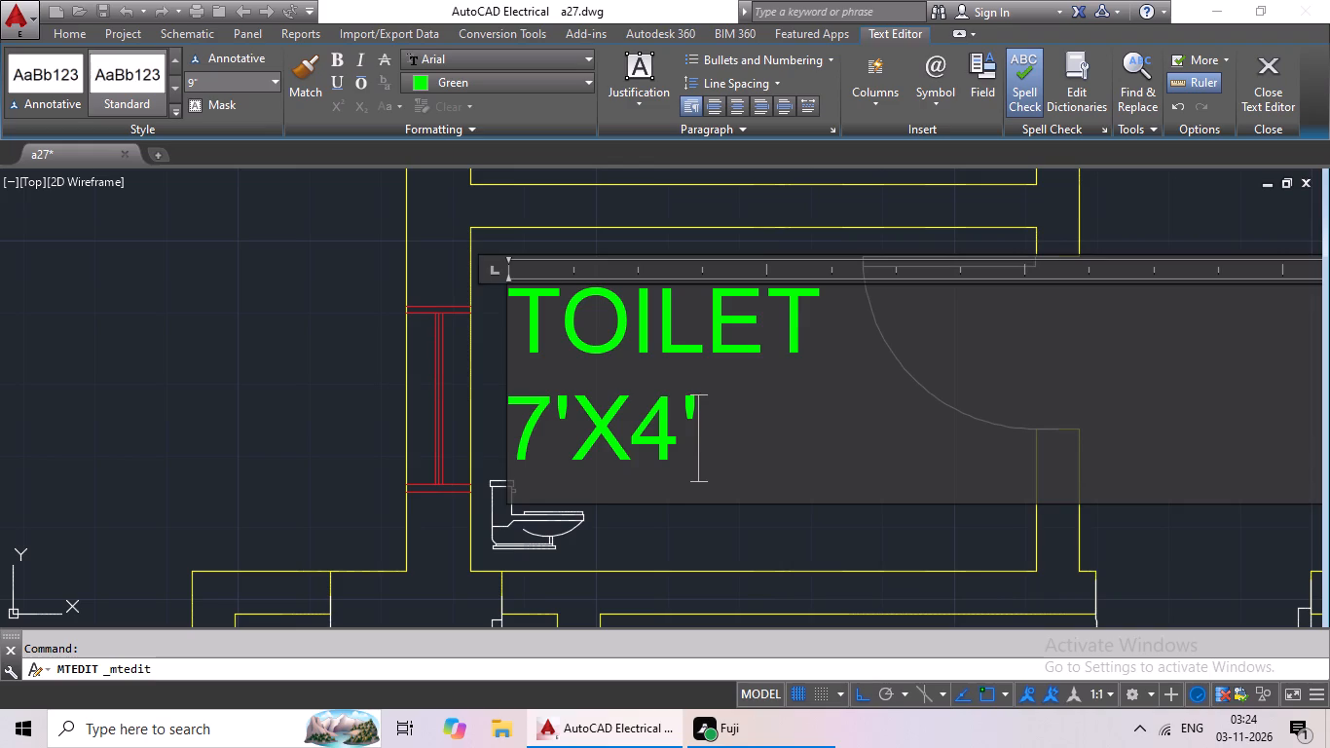
{"action": "left_click", "coordinate": [519, 420]}
{"action": "key", "text": "space"}
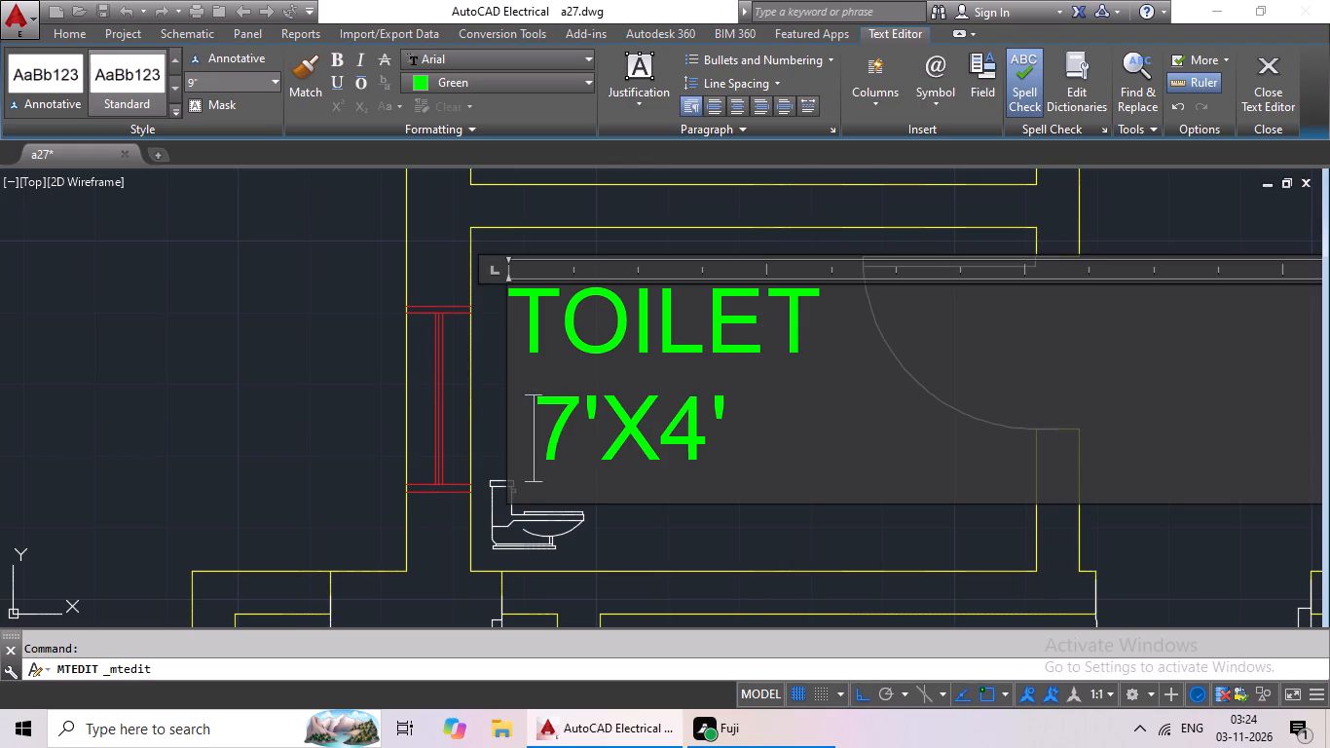
{"action": "key", "text": "space"}
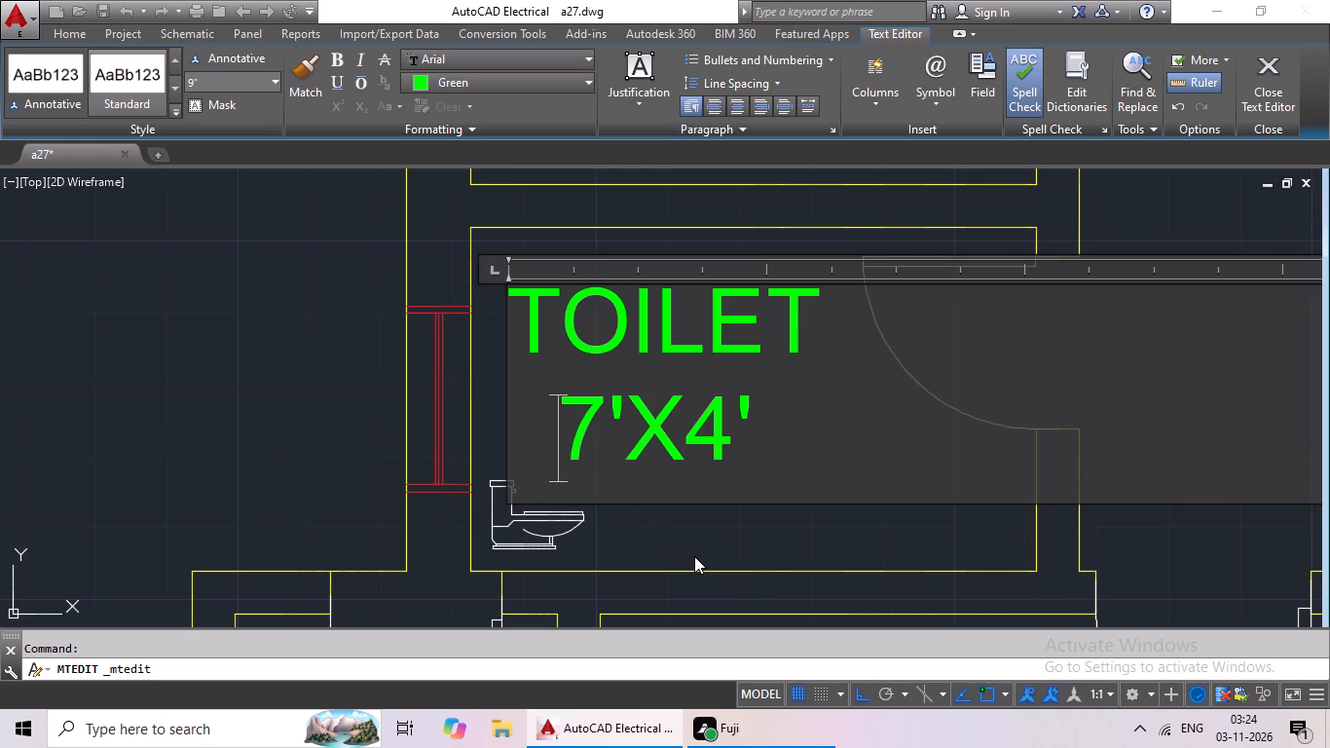
{"action": "key", "text": "space"}
{"action": "left_click", "coordinate": [710, 540]}
Change the label of the west sofa room to LIVING/DINING with 16'10"X11'1" below, indenting the size by two spaces.
{"action": "scroll", "coordinate": [853, 480], "scroll_direction": "down", "scroll_amount": 2}
{"action": "middle_click_drag", "start_coordinate": [910, 443], "coordinate": [713, 444]}
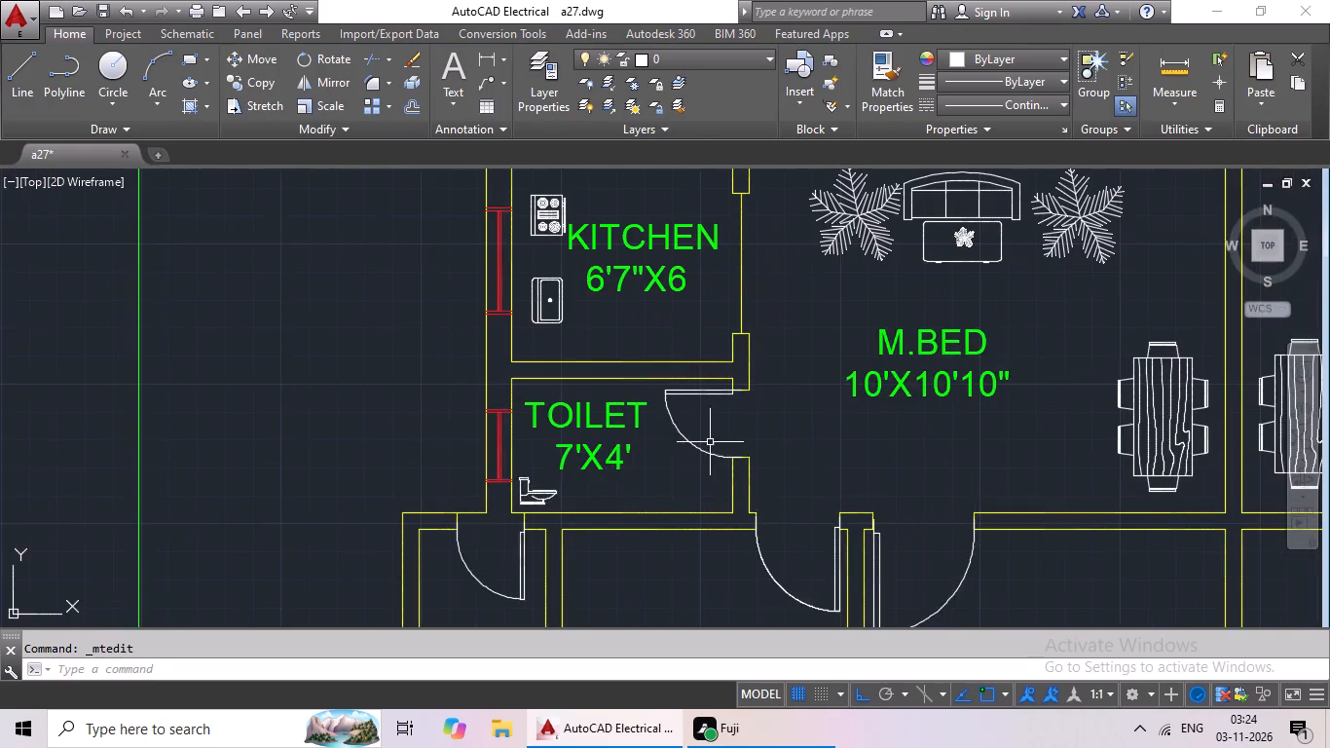
{"action": "middle_click_drag", "start_coordinate": [859, 417], "coordinate": [753, 435]}
{"action": "scroll", "coordinate": [851, 374], "scroll_direction": "down", "scroll_amount": 3}
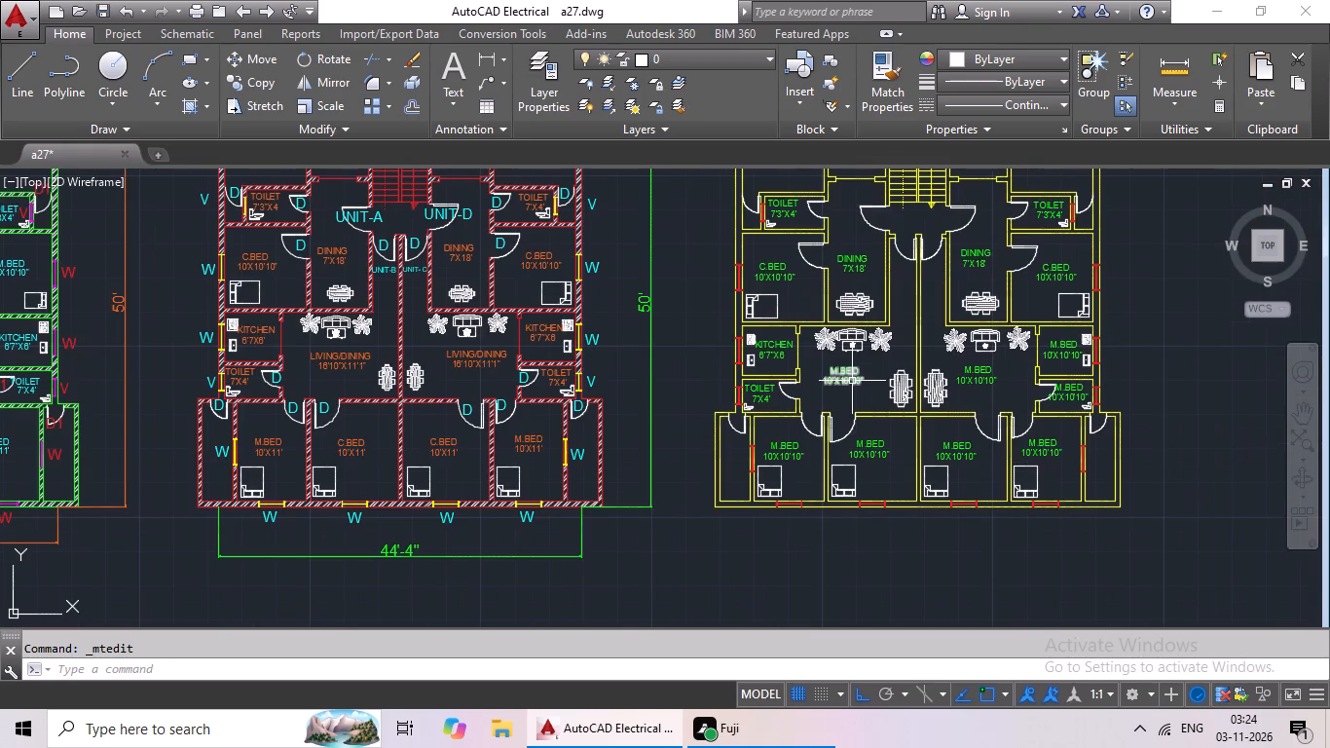
{"action": "scroll", "coordinate": [853, 382], "scroll_direction": "up", "scroll_amount": 2}
{"action": "scroll", "coordinate": [853, 381], "scroll_direction": "down", "scroll_amount": 1}
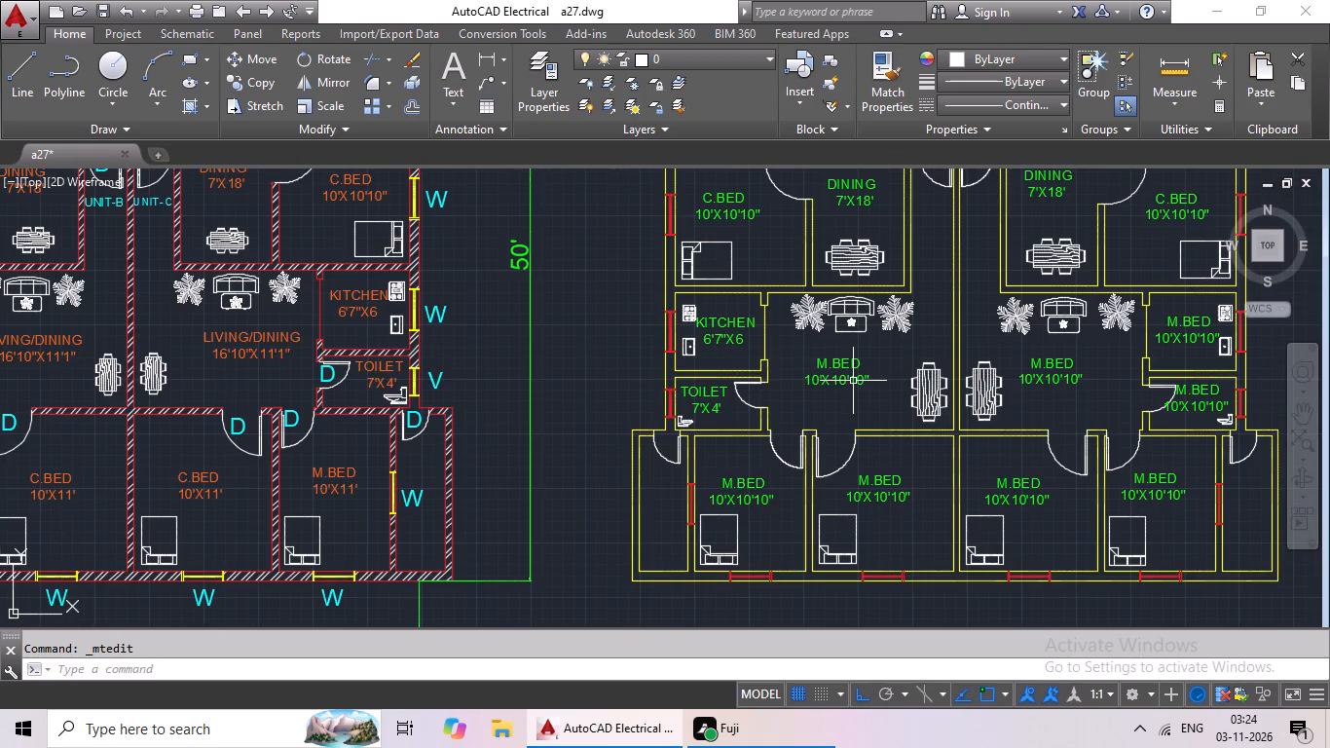
{"action": "double_click", "coordinate": [845, 365]}
{"action": "scroll", "coordinate": [845, 376], "scroll_direction": "up", "scroll_amount": 3}
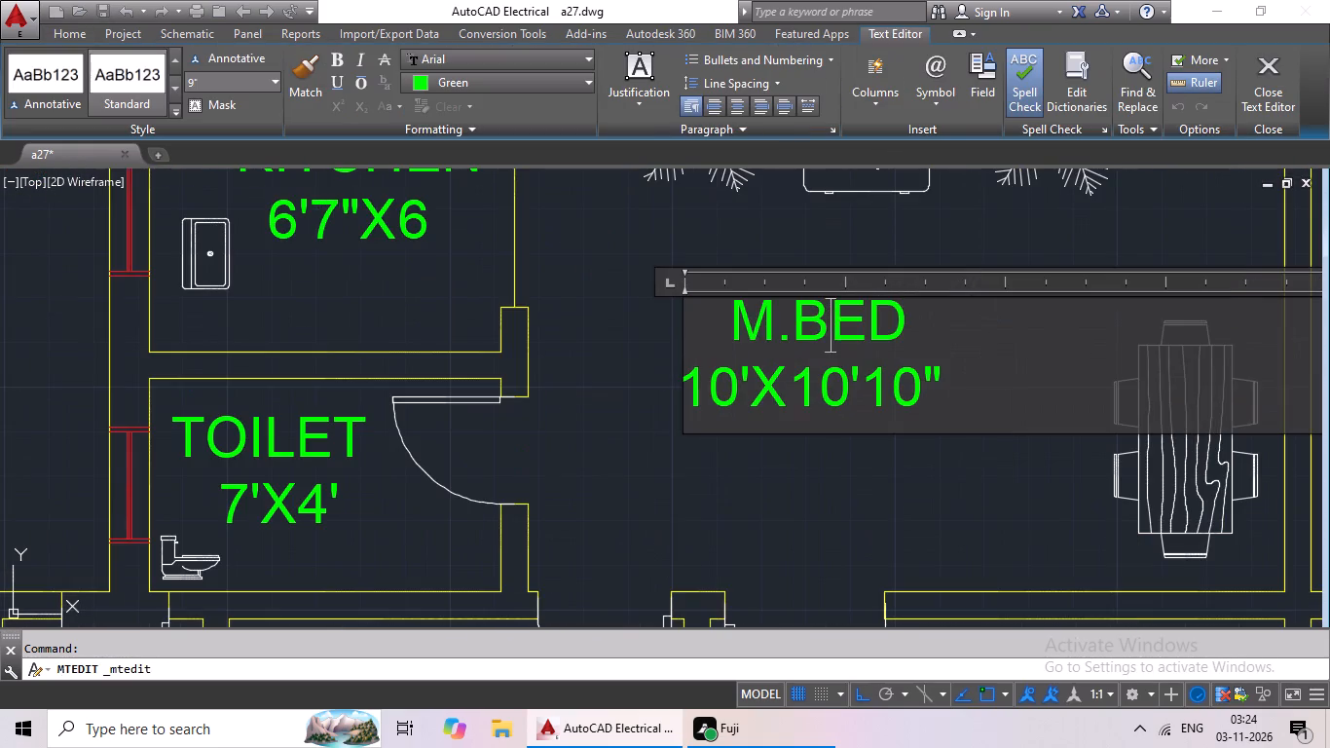
{"action": "scroll", "coordinate": [980, 368], "scroll_direction": "up", "scroll_amount": 2}
{"action": "left_click", "coordinate": [985, 408]}
{"action": "key", "text": "BackSpace"}
{"action": "key", "text": "BackSpace"}
{"action": "key", "text": "BackSpace"}
{"action": "key", "text": "BackSpace"}
{"action": "key", "text": "BackSpace"}
{"action": "key", "text": "BackSpace"}
{"action": "key", "text": "BackSpace"}
{"action": "key", "text": "BackSpace"}
{"action": "key", "text": "BackSpace"}
{"action": "key", "text": "BackSpace"}
{"action": "key", "text": "BackSpace"}
{"action": "key", "text": "BackSpace"}
{"action": "key", "text": "BackSpace"}
{"action": "key", "text": "BackSpace"}
{"action": "key", "text": "BackSpace"}
{"action": "key", "text": "BackSpace"}
{"action": "key", "text": "BackSpace"}
{"action": "key", "text": "BackSpace"}
{"action": "key", "text": "BackSpace"}
{"action": "key", "text": "BackSpace"}
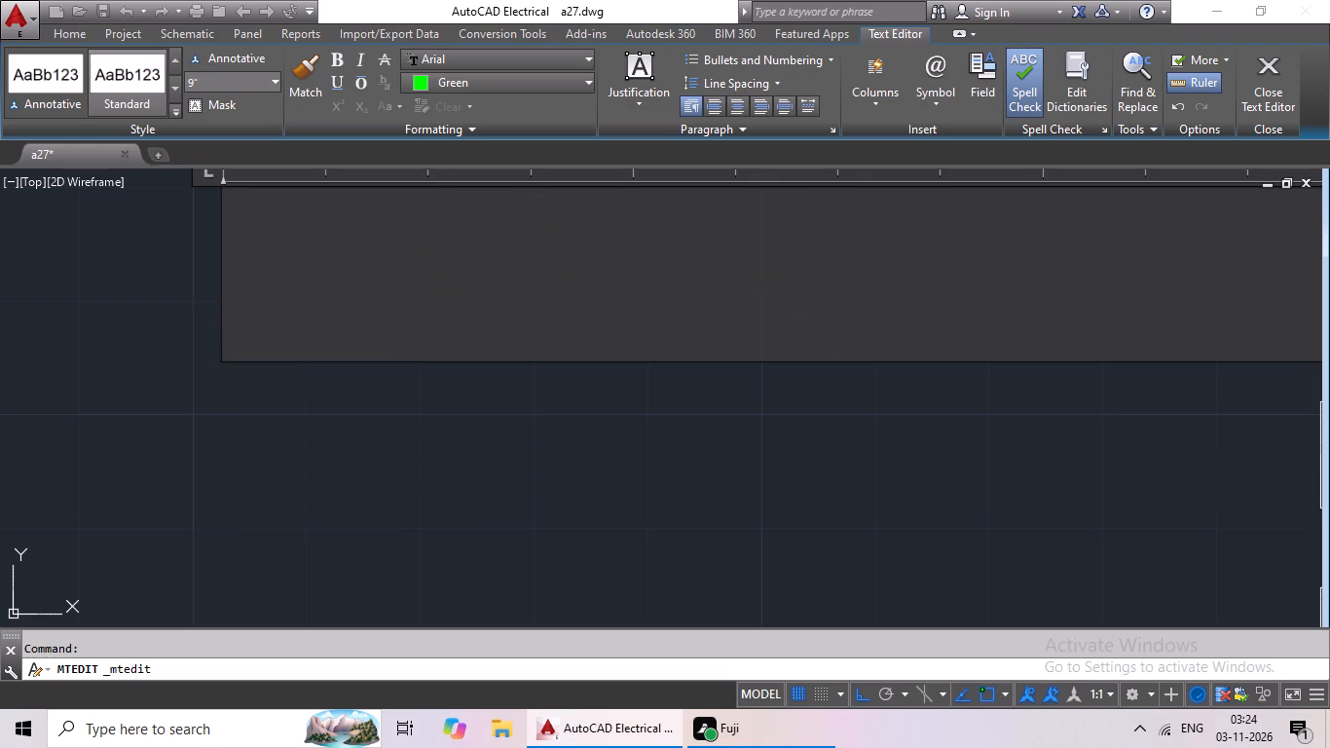
{"action": "type", "text": "LIVIVIN"}
{"action": "key", "text": "shift+g"}
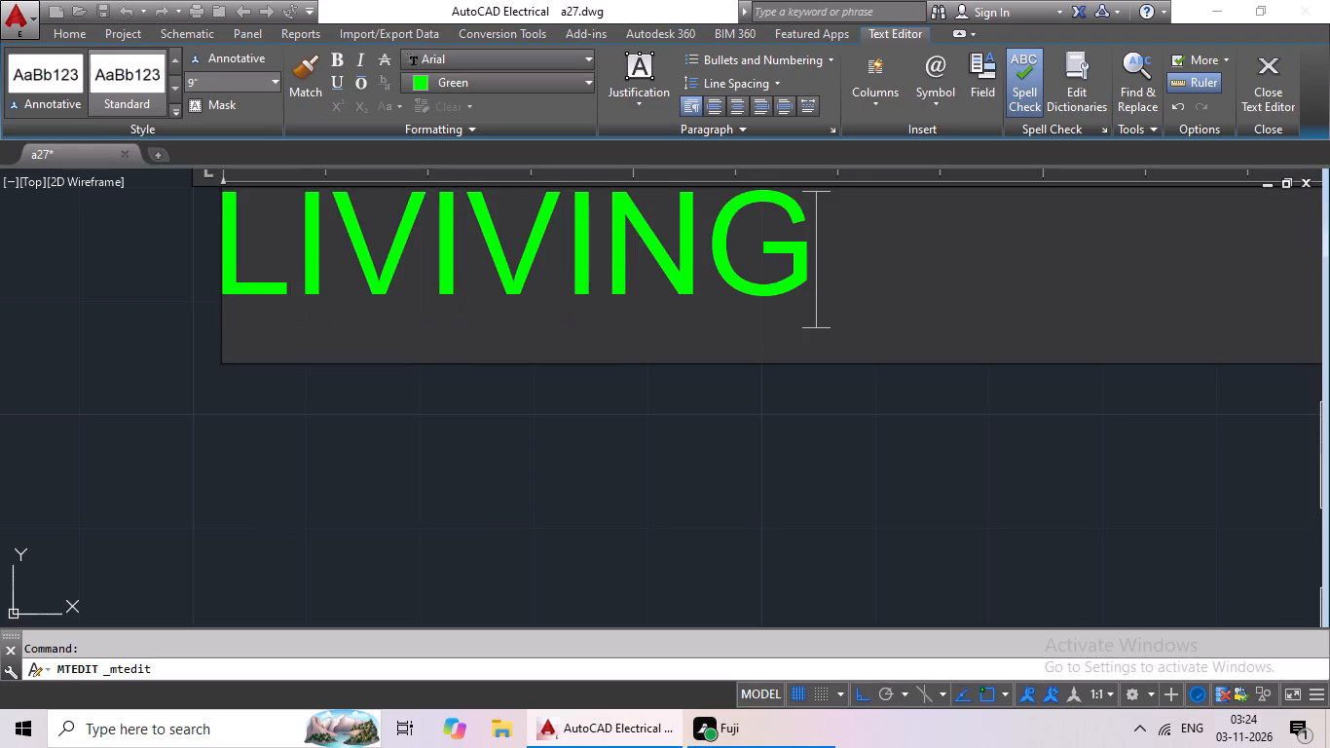
{"action": "key", "text": "BackSpace"}
{"action": "key", "text": "BackSpace"}
{"action": "key", "text": "BackSpace"}
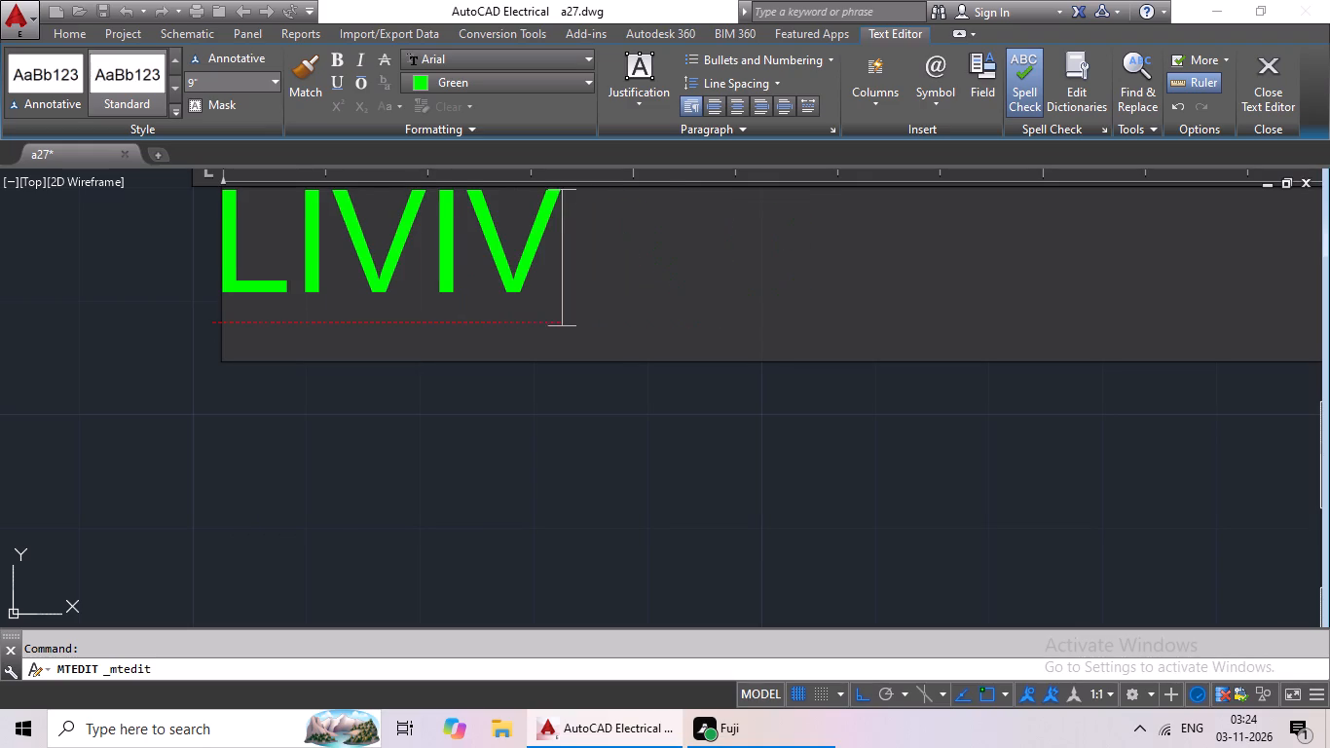
{"action": "key", "text": "BackSpace"}
{"action": "type", "text": "NG"}
{"action": "key", "text": "slash"}
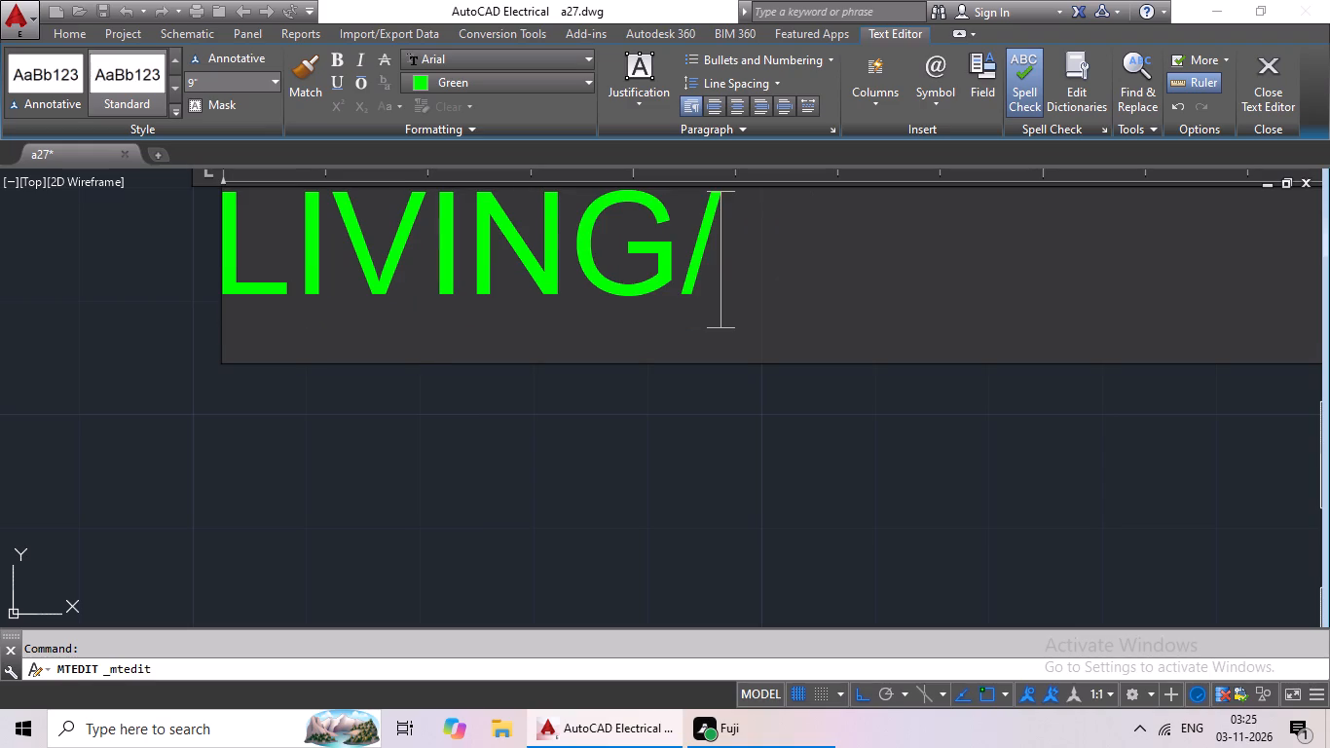
{"action": "type", "text": "DINING"}
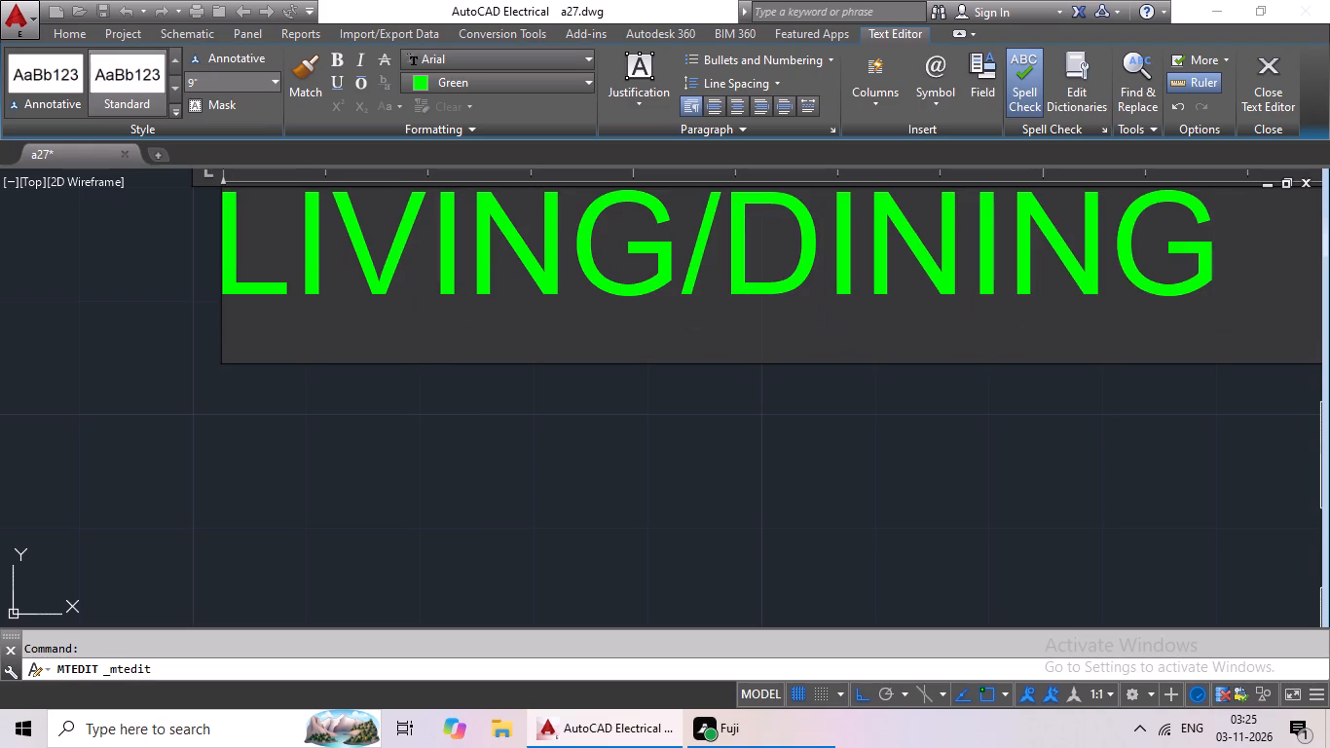
{"action": "key", "text": "Return"}
{"action": "type", "text": "16'"}
{"action": "type", "text": "10\""}
{"action": "scroll", "coordinate": [968, 414], "scroll_direction": "down", "scroll_amount": 2}
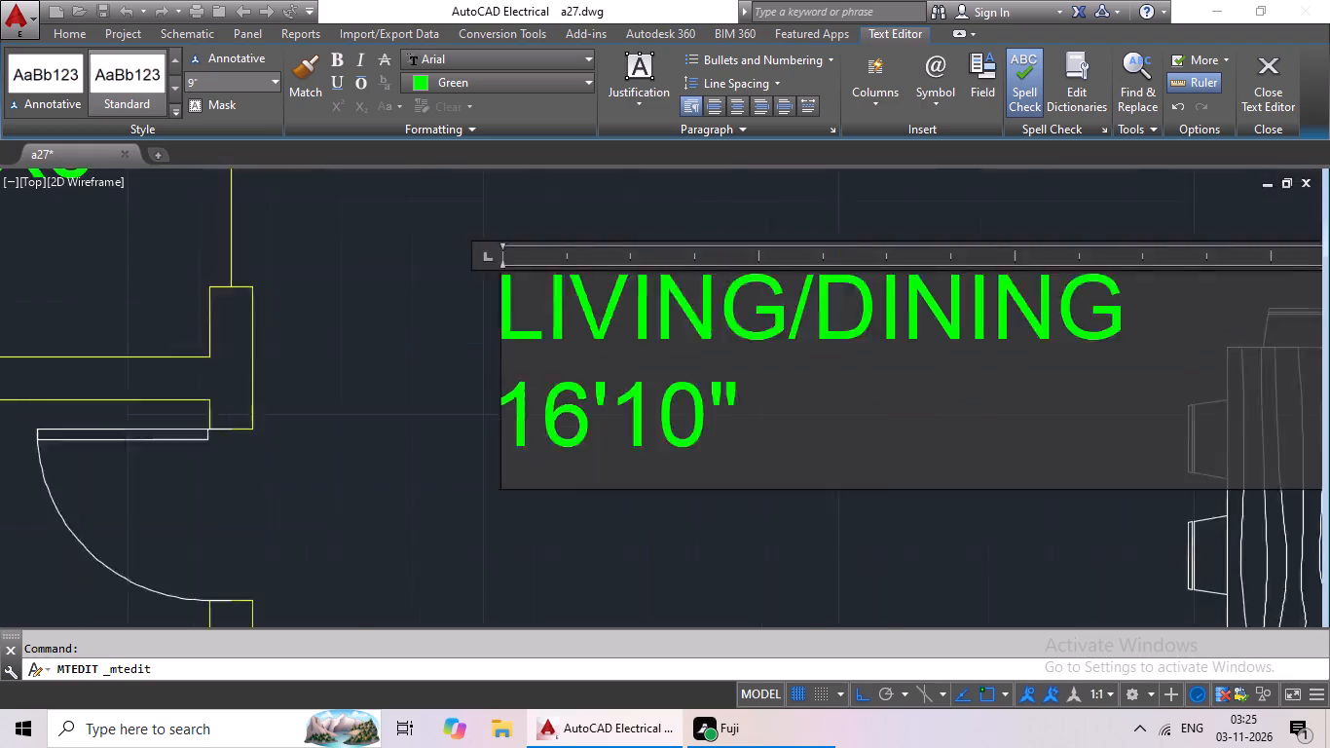
{"action": "scroll", "coordinate": [966, 416], "scroll_direction": "down", "scroll_amount": 3}
{"action": "scroll", "coordinate": [960, 418], "scroll_direction": "up", "scroll_amount": 1}
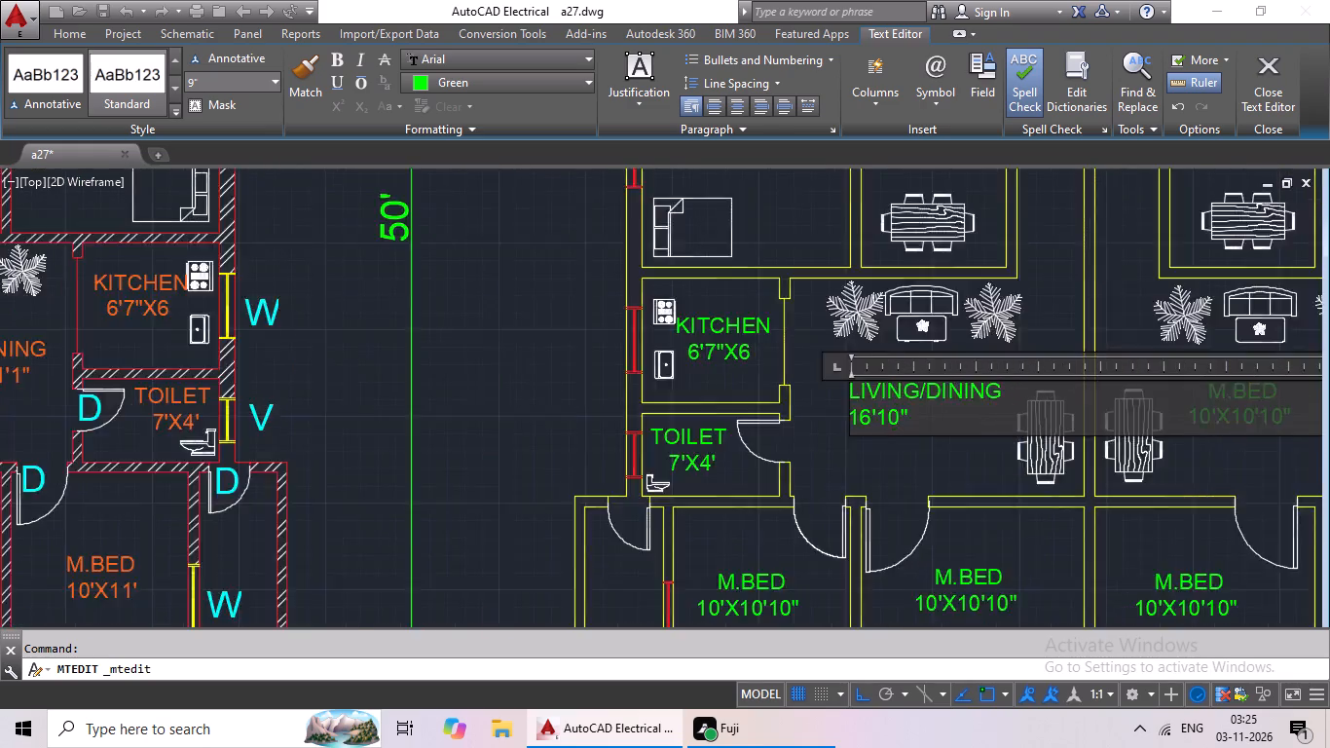
{"action": "scroll", "coordinate": [960, 418], "scroll_direction": "up", "scroll_amount": 4}
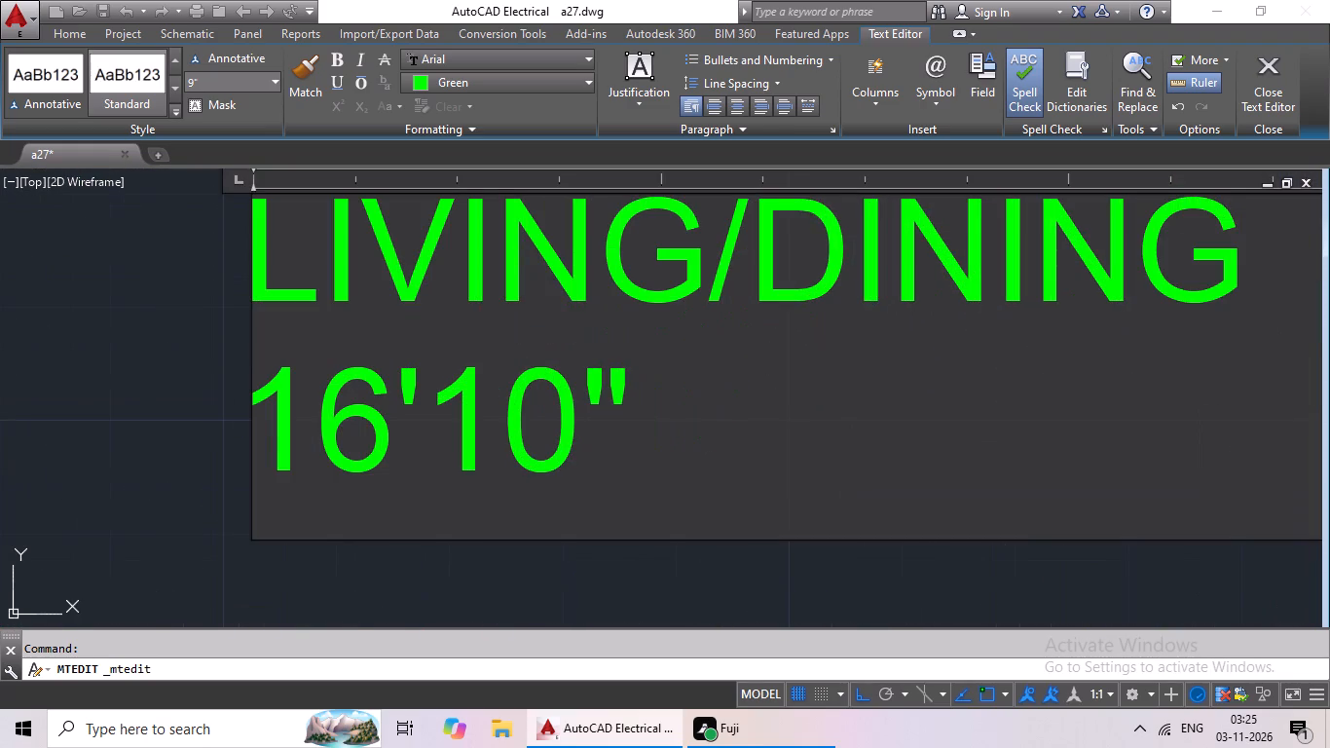
{"action": "type", "text": "X11'1\""}
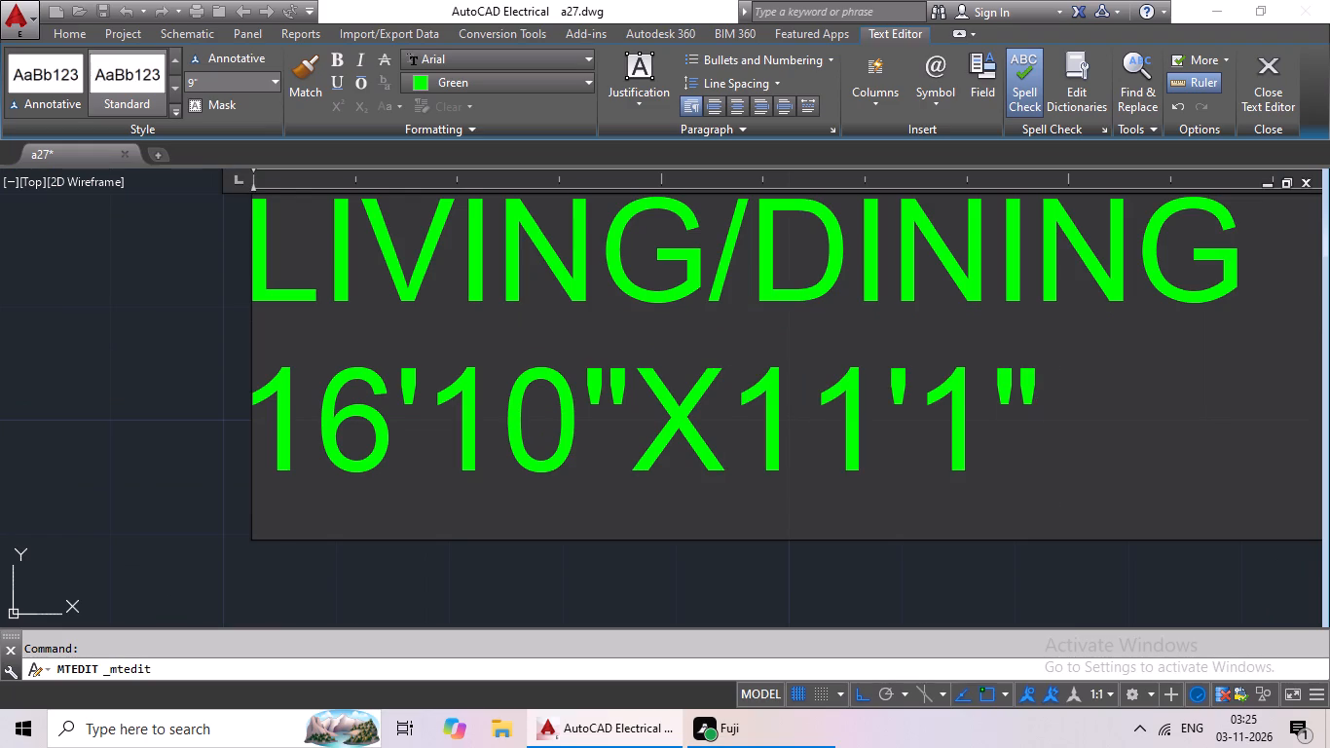
{"action": "left_click", "coordinate": [281, 434]}
{"action": "left_click", "coordinate": [270, 449]}
{"action": "key", "text": "space"}
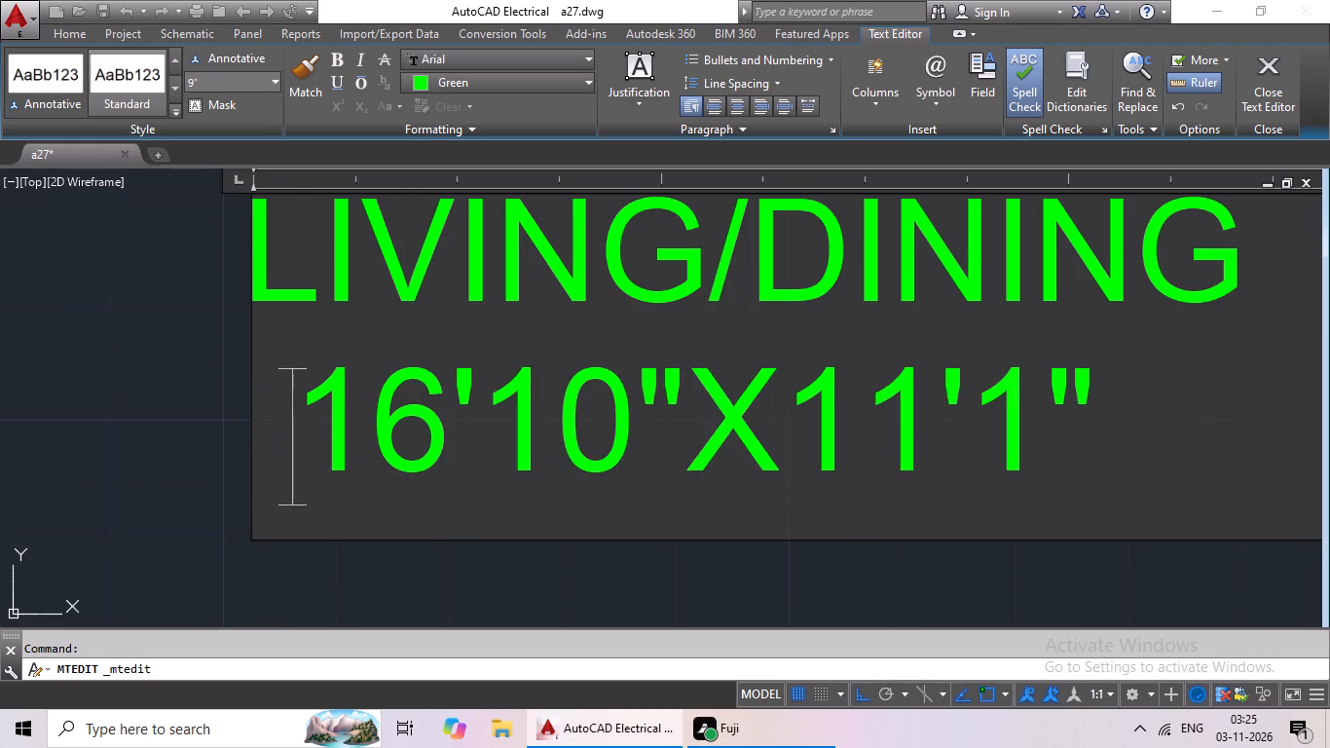
{"action": "key", "text": "space"}
{"action": "left_click", "coordinate": [578, 592]}
Change the label of the east sofa room to LIVING/DINING with 16'10"X11'1" below, indenting the size by two spaces.
{"action": "scroll", "coordinate": [646, 521], "scroll_direction": "down", "scroll_amount": 6}
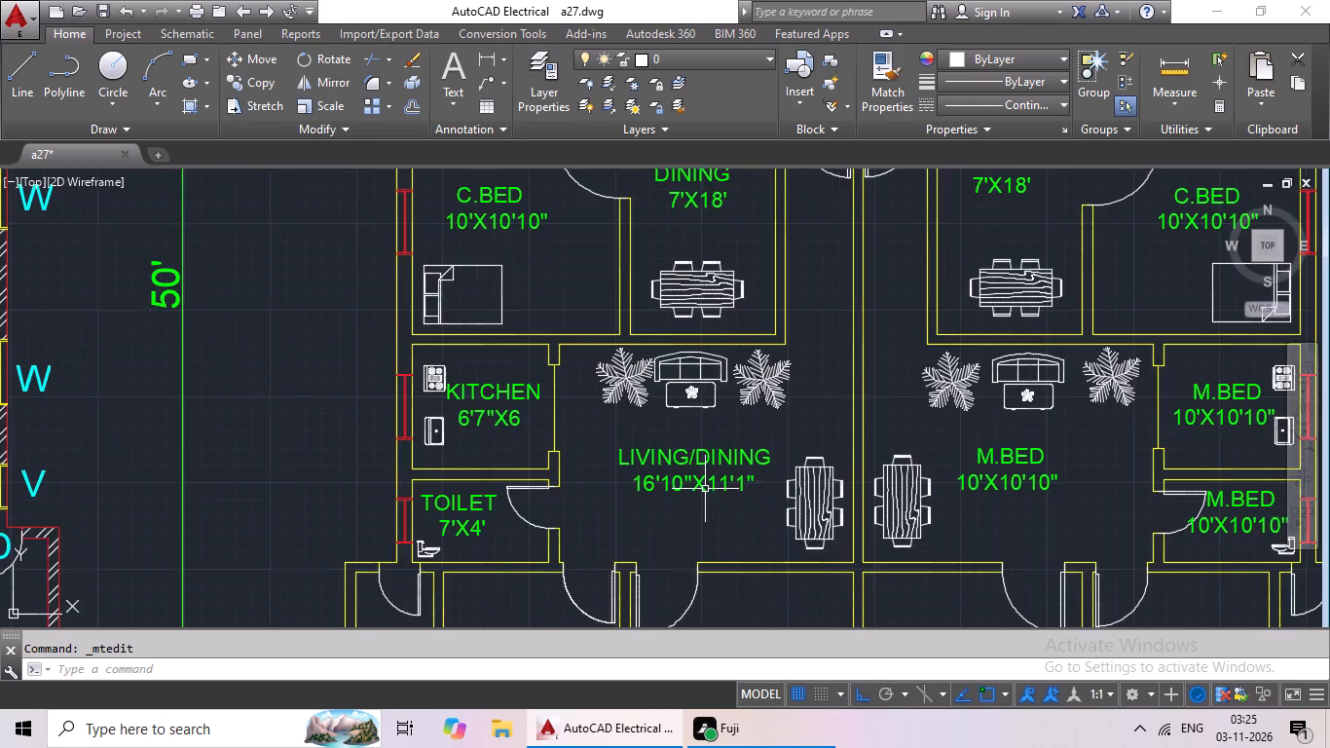
{"action": "middle_click_drag", "start_coordinate": [748, 491], "coordinate": [392, 425]}
{"action": "double_click", "coordinate": [658, 387]}
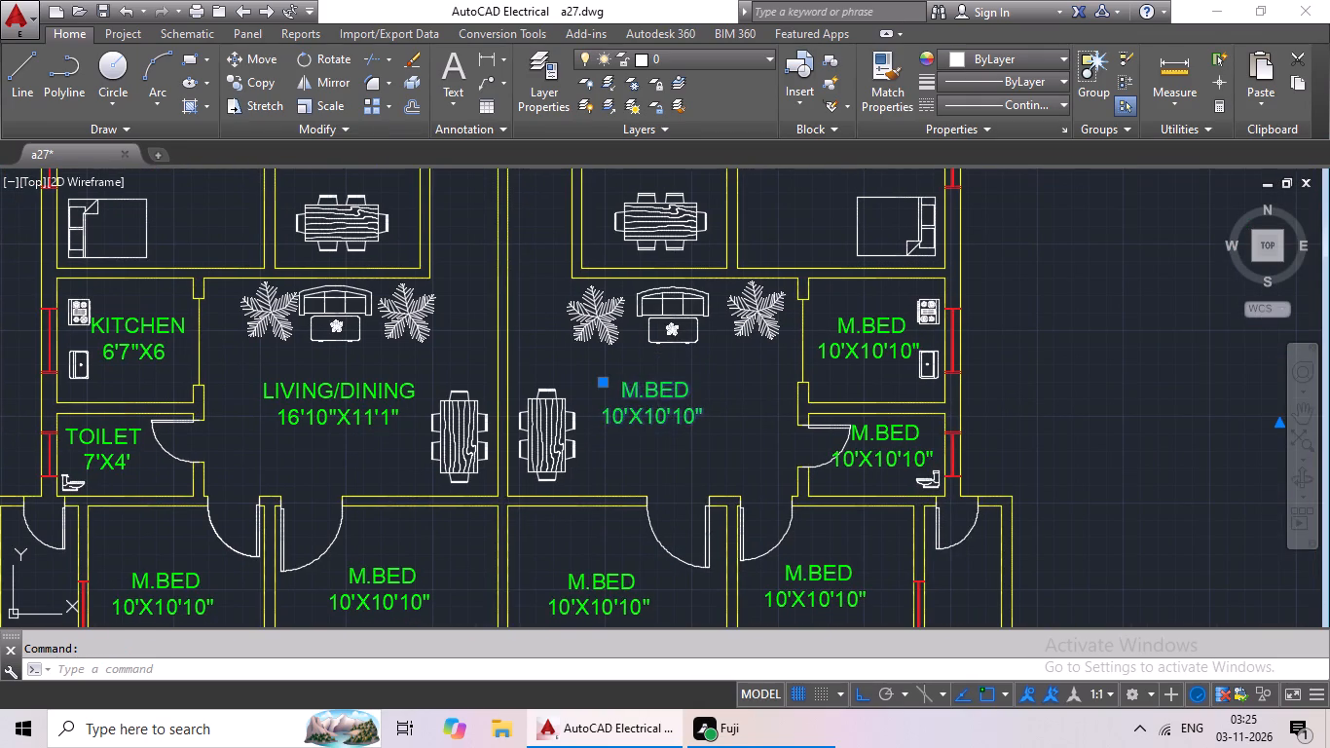
{"action": "scroll", "coordinate": [668, 406], "scroll_direction": "up", "scroll_amount": 2}
{"action": "scroll", "coordinate": [772, 433], "scroll_direction": "up", "scroll_amount": 1}
{"action": "left_click", "coordinate": [820, 438]}
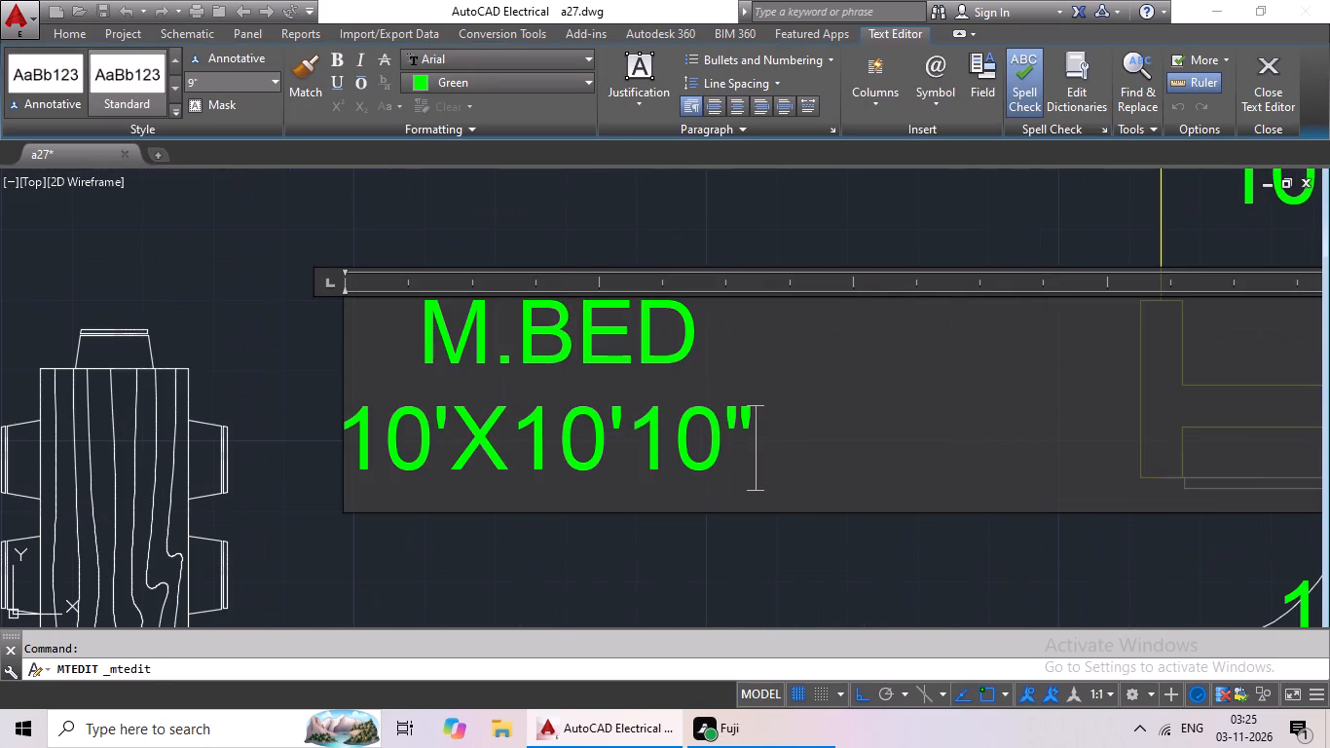
{"action": "key", "text": "BackSpace"}
{"action": "key", "text": "BackSpace"}
{"action": "key", "text": "BackSpace"}
{"action": "key", "text": "BackSpace"}
{"action": "key", "text": "BackSpace"}
{"action": "key", "text": "BackSpace"}
{"action": "key", "text": "BackSpace"}
{"action": "key", "text": "BackSpace"}
{"action": "key", "text": "BackSpace"}
{"action": "key", "text": "BackSpace"}
{"action": "key", "text": "BackSpace"}
{"action": "key", "text": "BackSpace"}
{"action": "key", "text": "BackSpace"}
{"action": "key", "text": "BackSpace"}
{"action": "key", "text": "BackSpace"}
{"action": "key", "text": "BackSpace"}
{"action": "key", "text": "BackSpace"}
{"action": "key", "text": "BackSpace"}
{"action": "key", "text": "BackSpace"}
{"action": "key", "text": "BackSpace"}
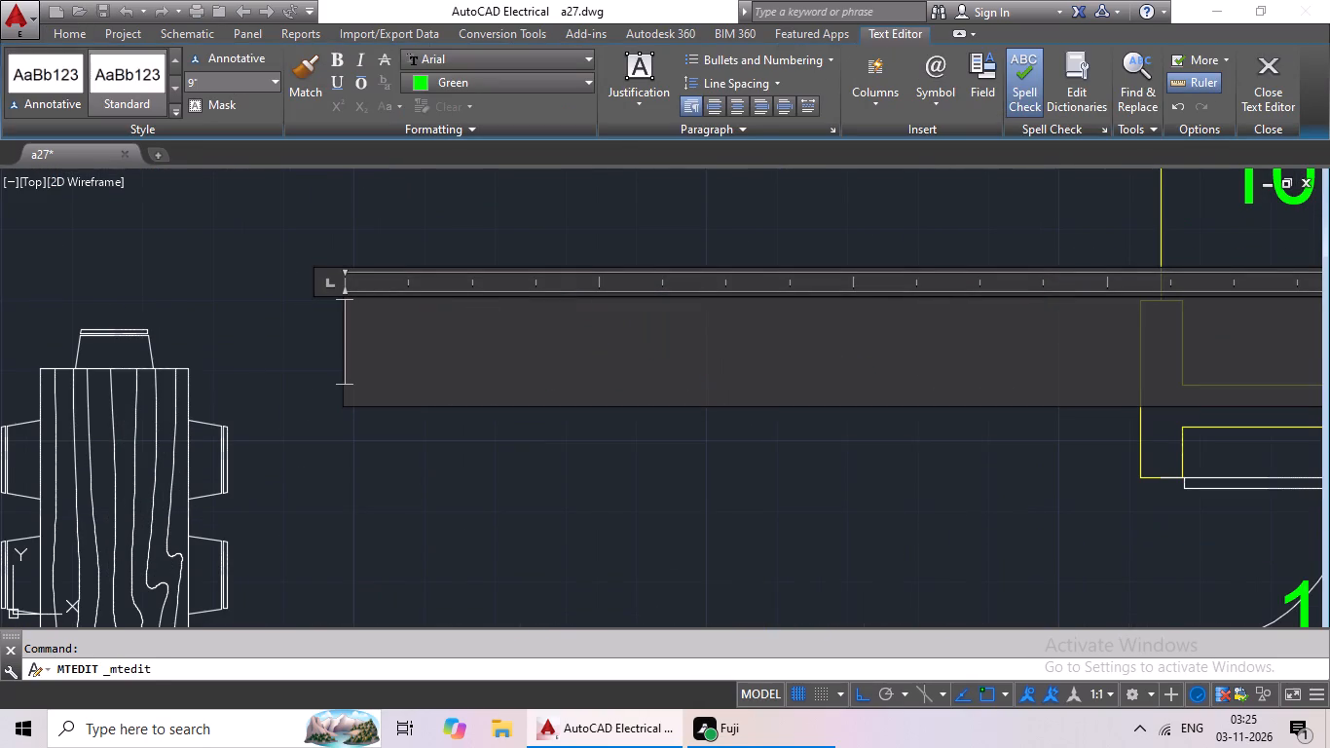
{"action": "type", "text": "LIB"}
{"action": "key", "text": "shift+BackSpace"}
{"action": "type", "text": "VING"}
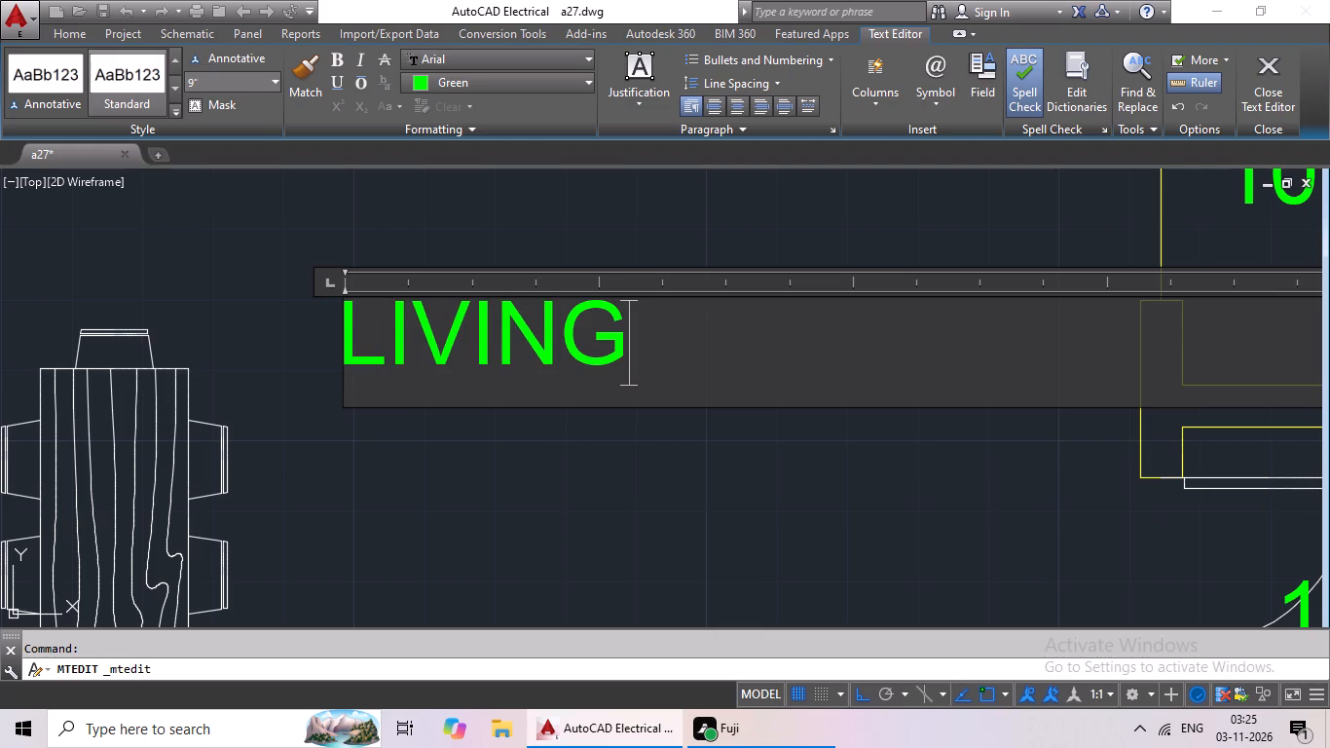
{"action": "type", "text": "/DINING"}
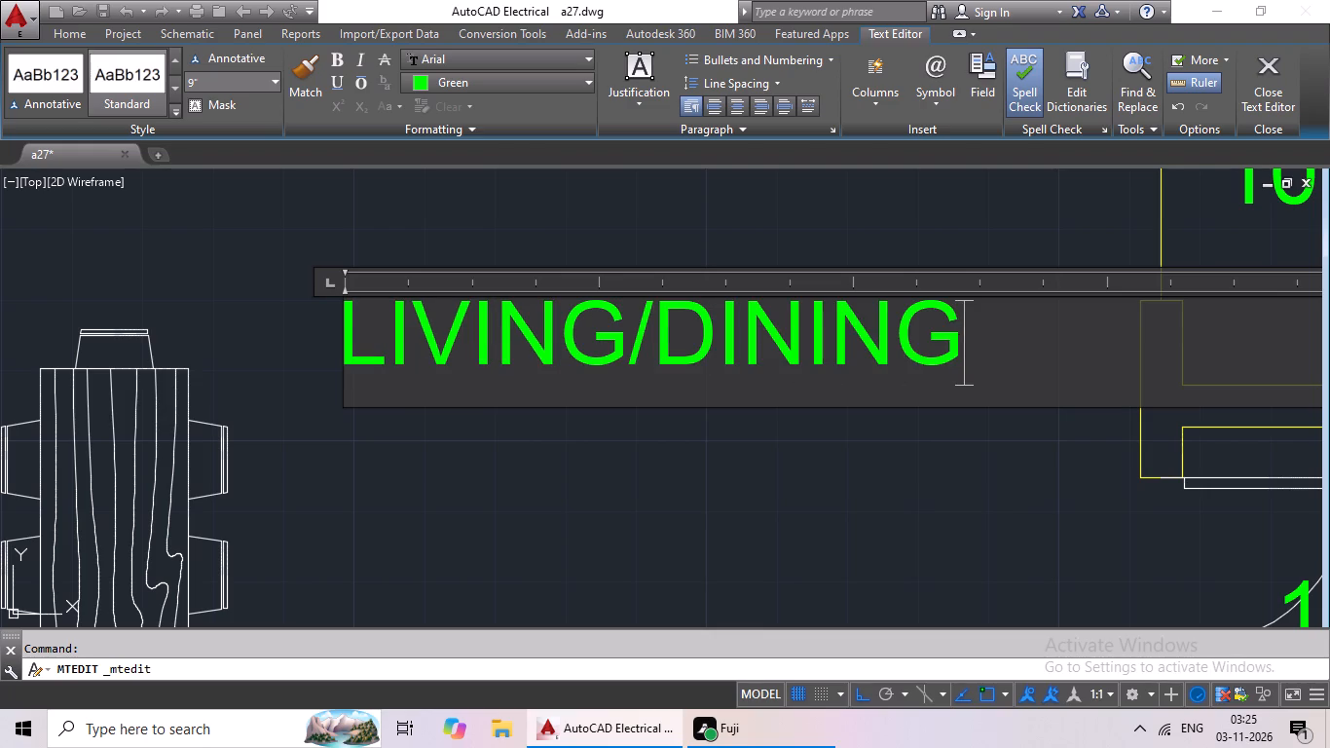
{"action": "key", "text": "Return"}
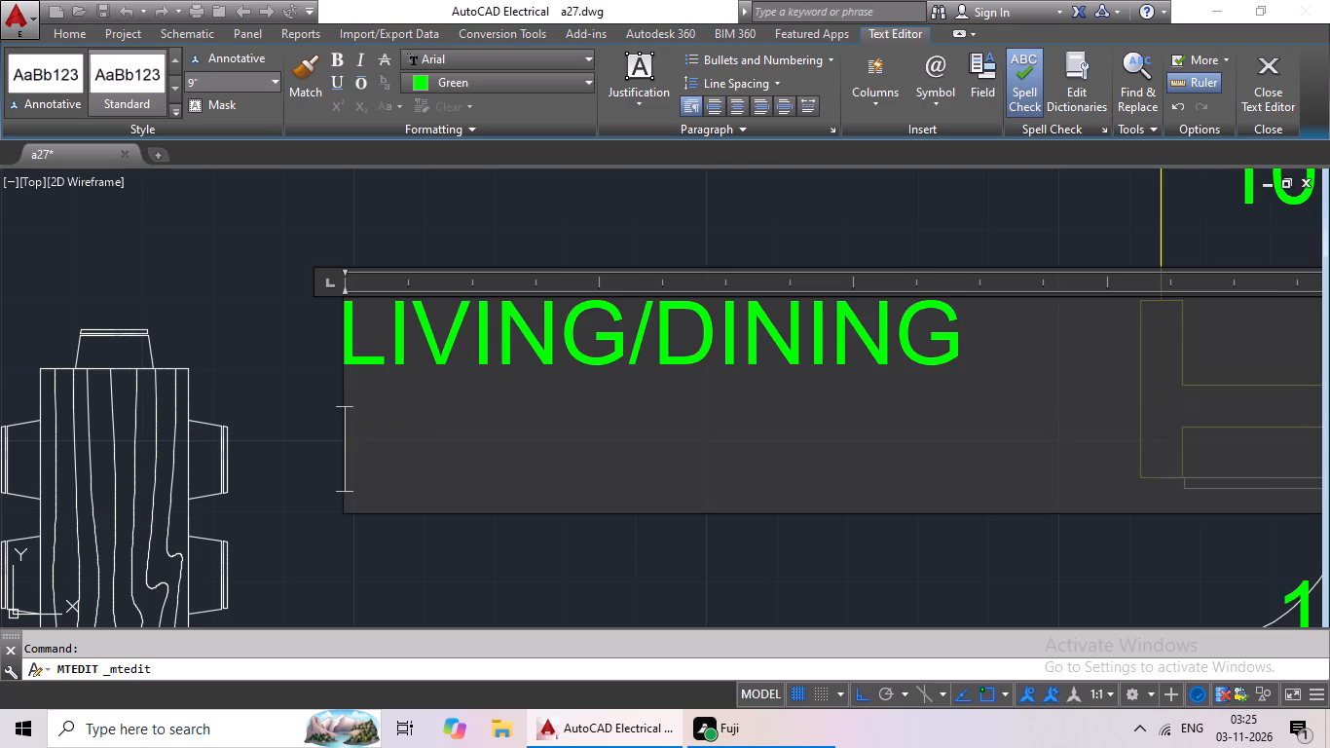
{"action": "type", "text": "16'10\""}
{"action": "key", "text": "shift+x"}
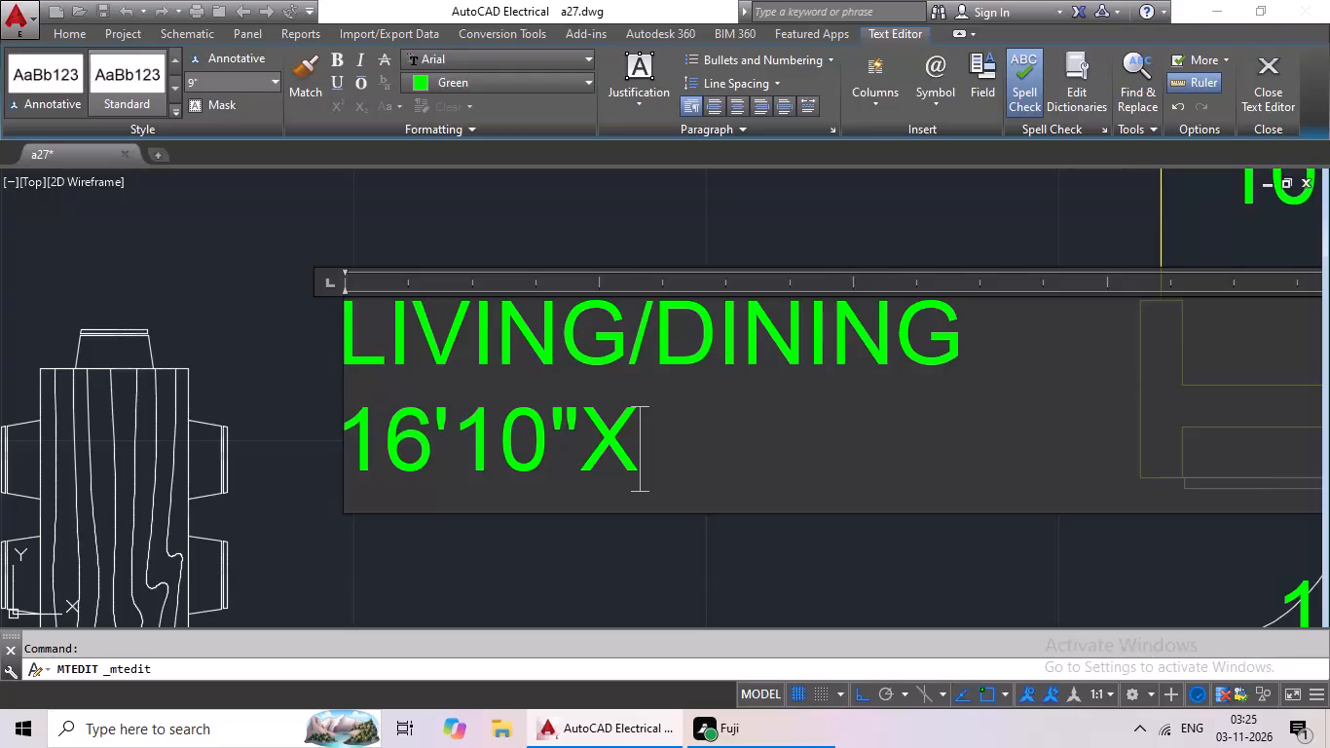
{"action": "type", "text": "11'1\""}
{"action": "left_click", "coordinate": [347, 429]}
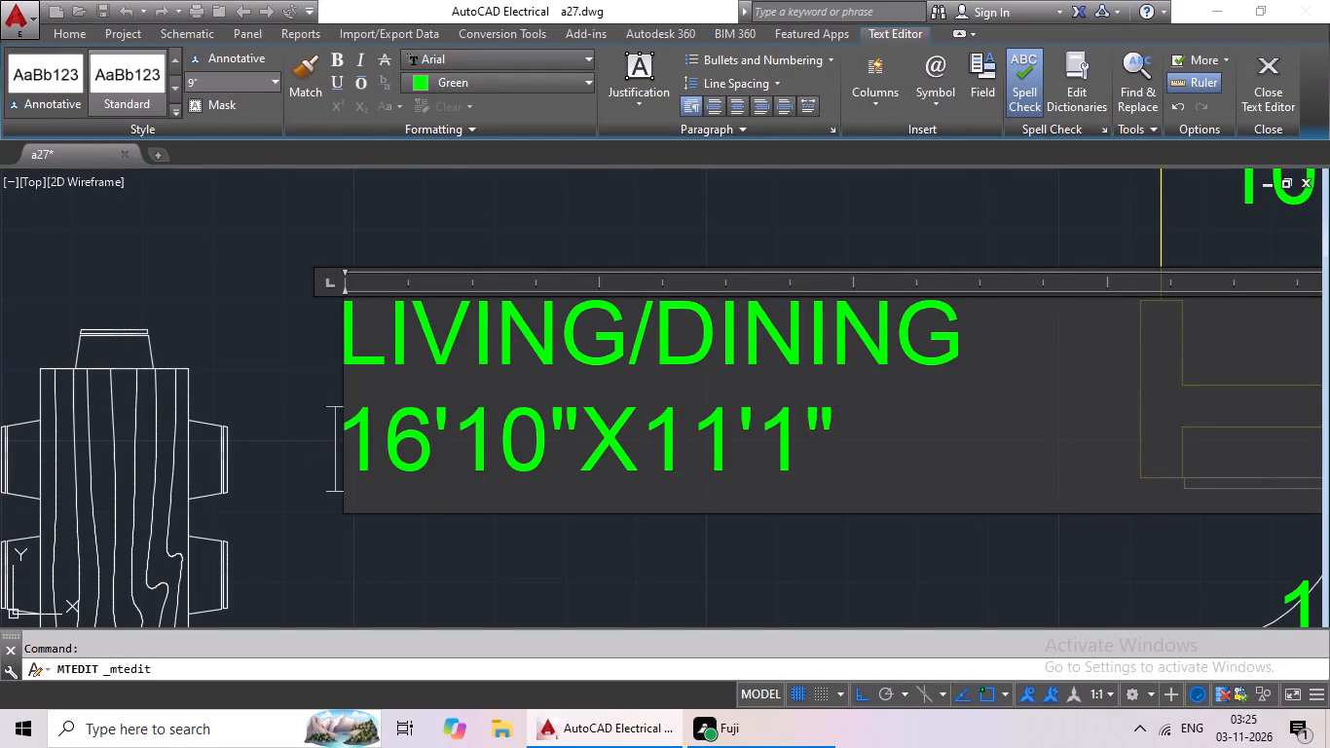
{"action": "key", "text": "space"}
{"action": "key", "text": "space"}
{"action": "left_click", "coordinate": [496, 576]}
Change the label of the east room with the stove and sink to KITCHEN with 6'7"X6' below, indenting the size by two spaces.
{"action": "scroll", "coordinate": [572, 534], "scroll_direction": "down", "scroll_amount": 2}
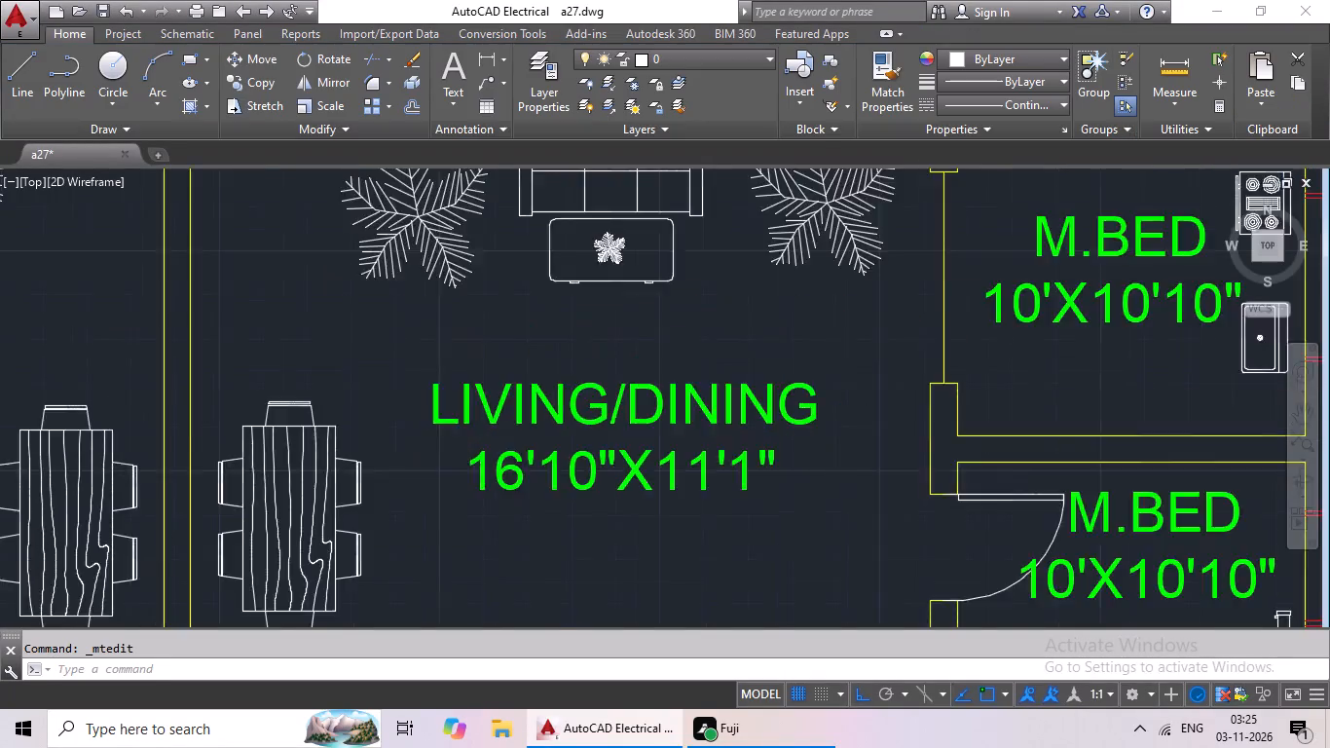
{"action": "scroll", "coordinate": [580, 514], "scroll_direction": "down", "scroll_amount": 2}
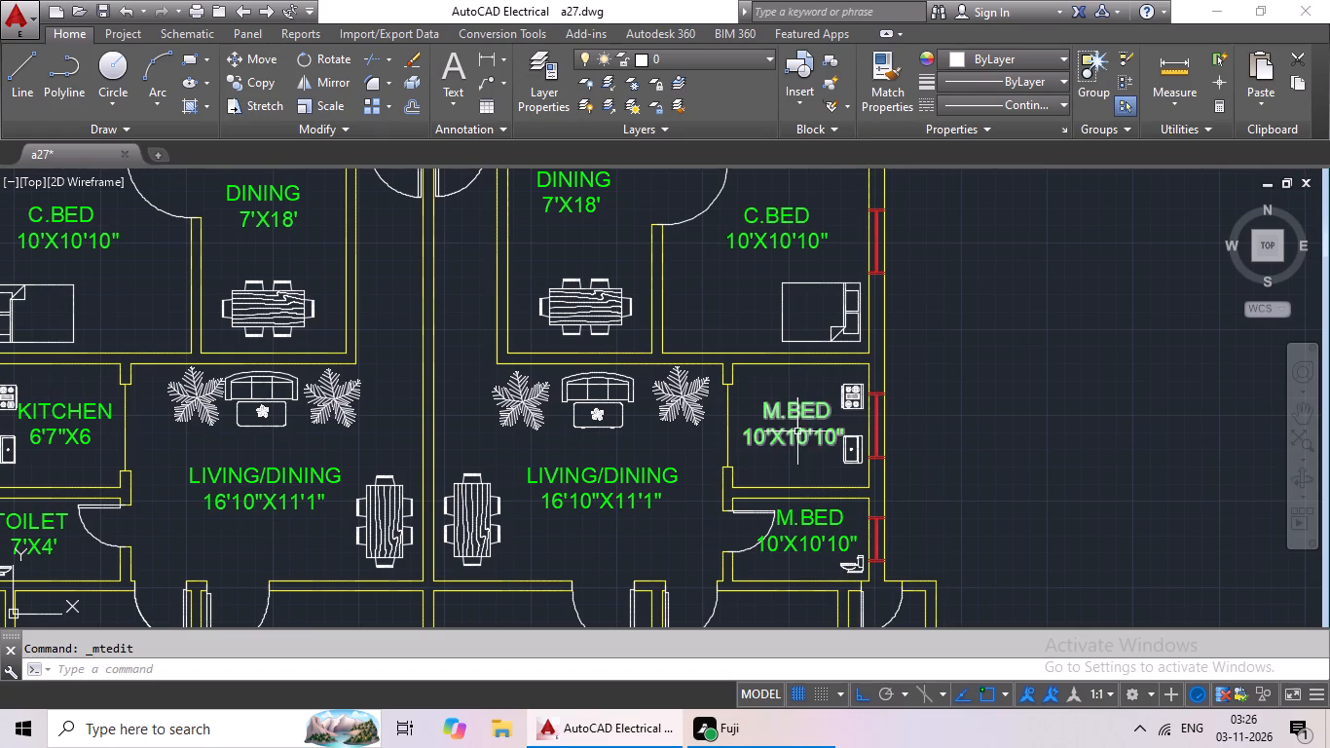
{"action": "double_click", "coordinate": [796, 431]}
{"action": "scroll", "coordinate": [794, 441], "scroll_direction": "up", "scroll_amount": 3}
{"action": "scroll", "coordinate": [906, 434], "scroll_direction": "up", "scroll_amount": 3}
{"action": "scroll", "coordinate": [881, 417], "scroll_direction": "down", "scroll_amount": 1}
{"action": "scroll", "coordinate": [882, 412], "scroll_direction": "up", "scroll_amount": 1}
{"action": "left_click", "coordinate": [882, 417]}
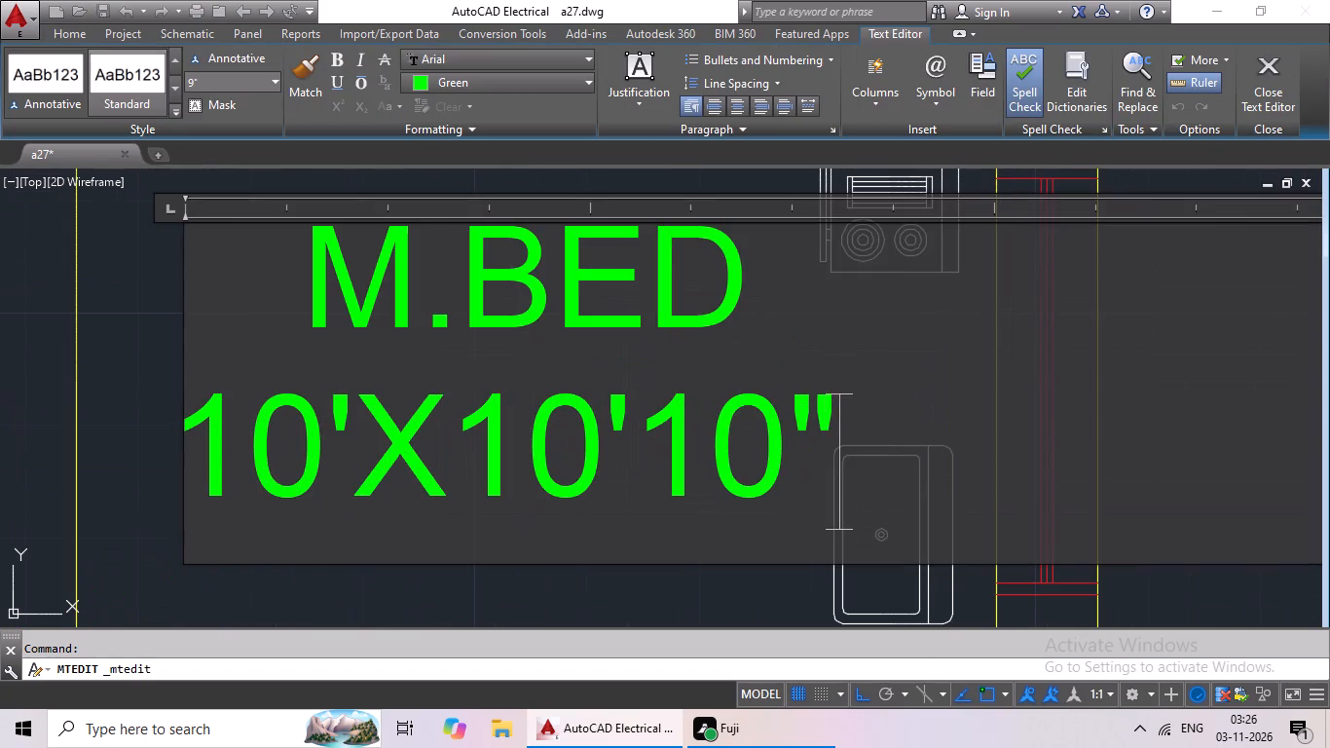
{"action": "key", "text": "BackSpace"}
{"action": "key", "text": "BackSpace"}
{"action": "key", "text": "BackSpace"}
{"action": "key", "text": "BackSpace"}
{"action": "key", "text": "BackSpace"}
{"action": "key", "text": "BackSpace"}
{"action": "key", "text": "BackSpace"}
{"action": "key", "text": "BackSpace"}
{"action": "key", "text": "BackSpace"}
{"action": "key", "text": "BackSpace"}
{"action": "key", "text": "BackSpace"}
{"action": "key", "text": "BackSpace"}
{"action": "key", "text": "BackSpace"}
{"action": "key", "text": "BackSpace"}
{"action": "key", "text": "BackSpace"}
{"action": "key", "text": "BackSpace"}
{"action": "key", "text": "BackSpace"}
{"action": "key", "text": "BackSpace"}
{"action": "key", "text": "BackSpace"}
{"action": "key", "text": "BackSpace"}
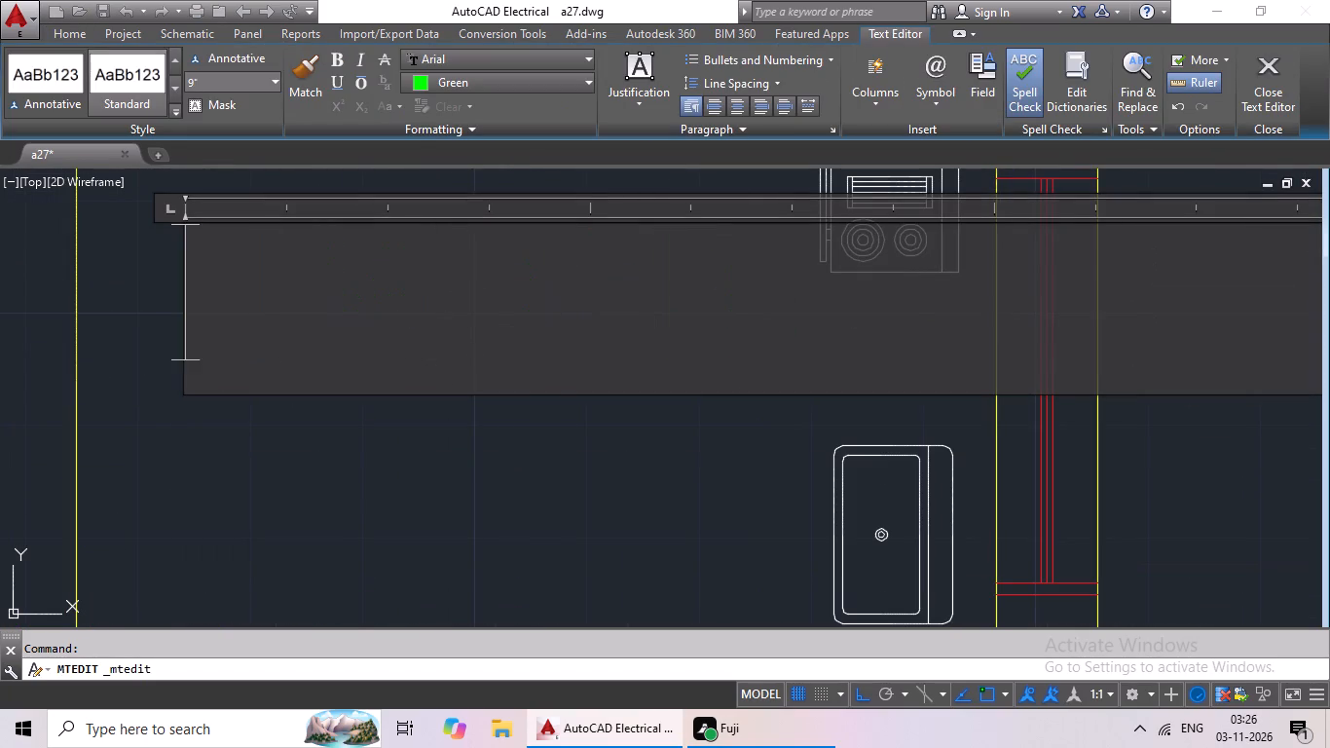
{"action": "type", "text": "KITCHE"}
{"action": "key", "text": "shift+n"}
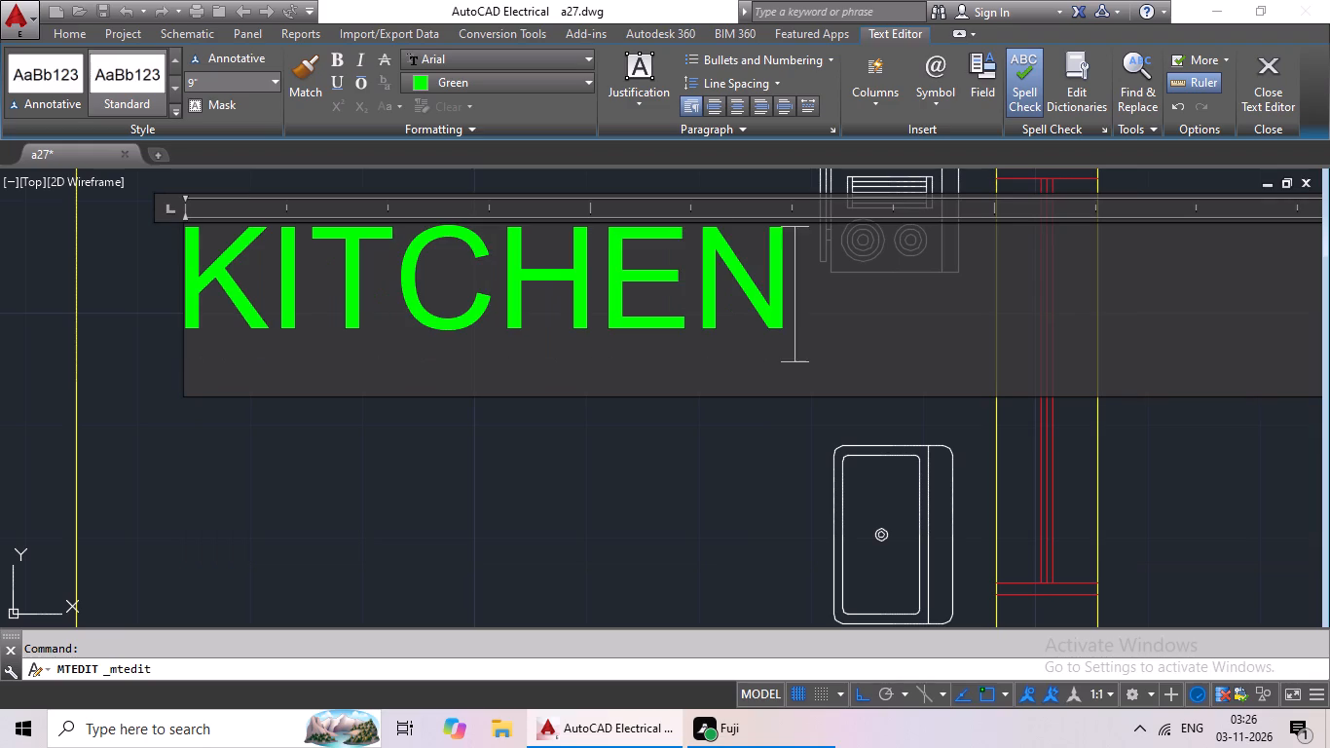
{"action": "key", "text": "Return"}
{"action": "type", "text": "6'7\"X"}
{"action": "type", "text": "6';"}
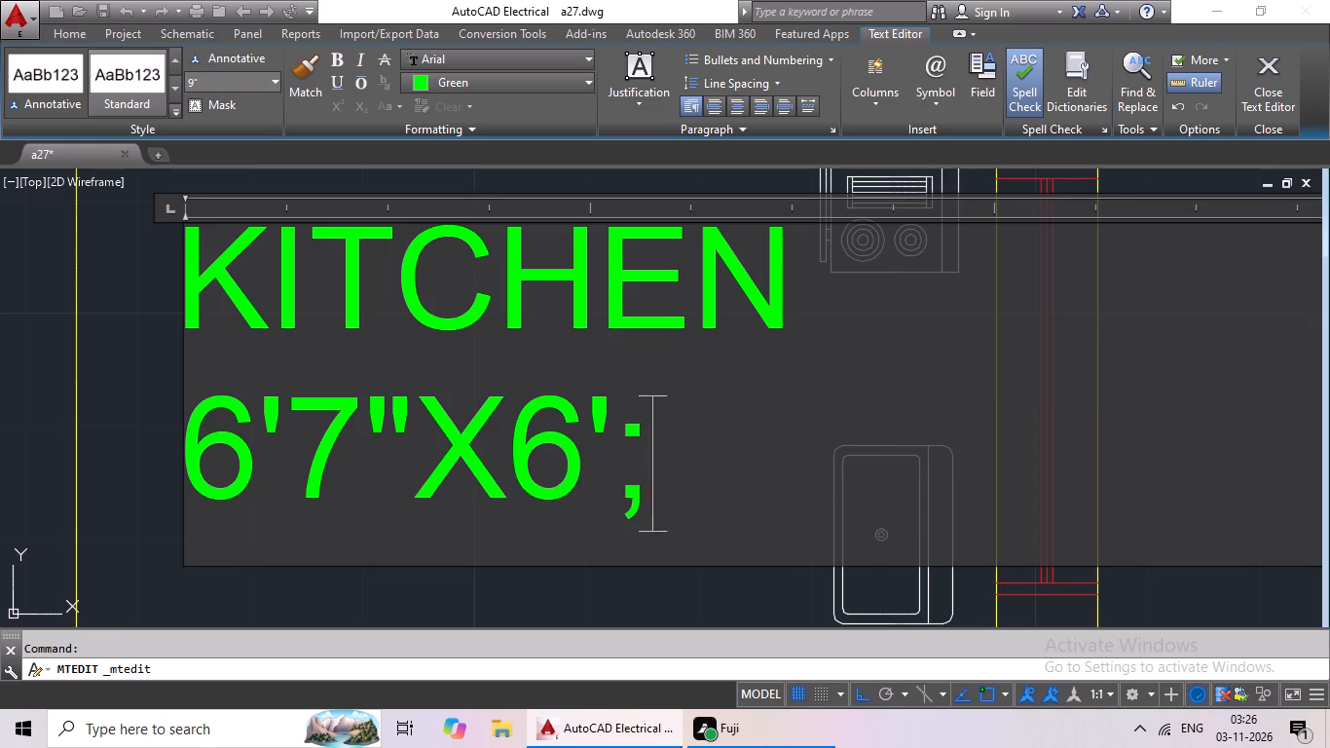
{"action": "key", "text": "BackSpace"}
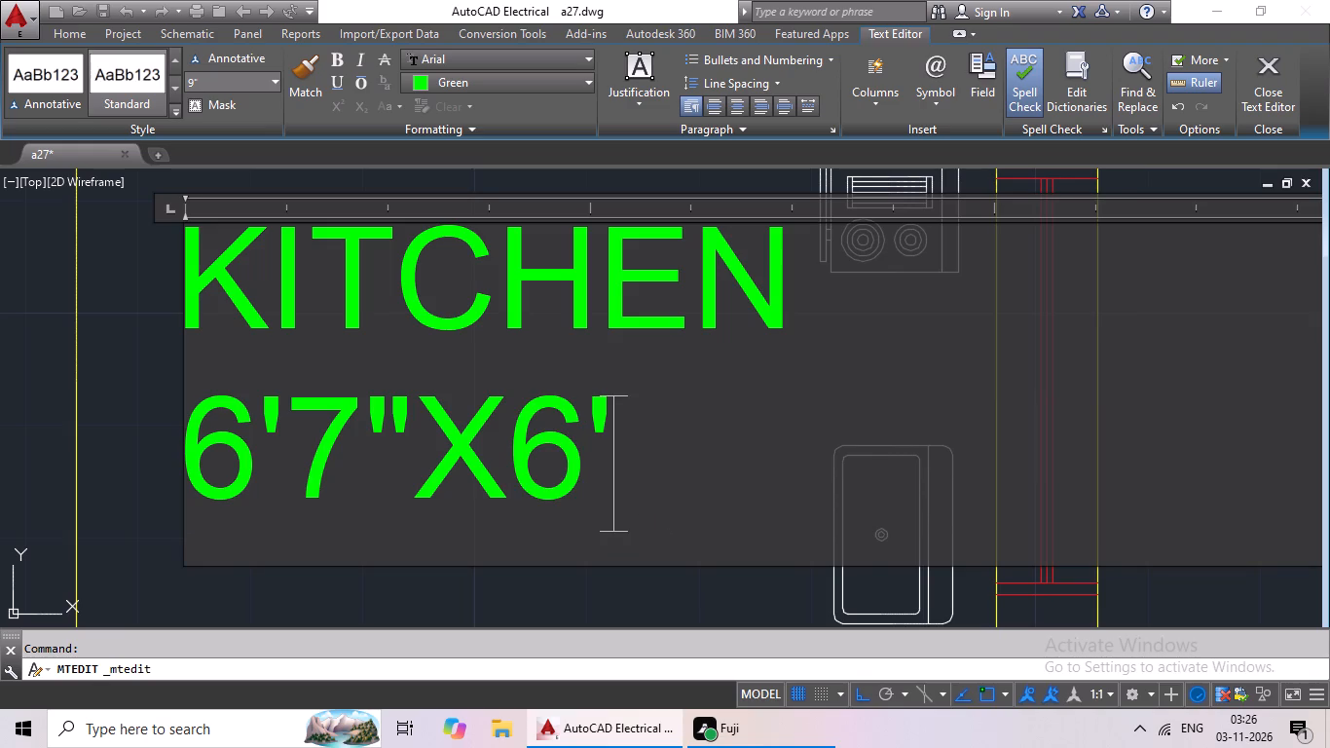
{"action": "left_click", "coordinate": [197, 432]}
{"action": "key", "text": "space"}
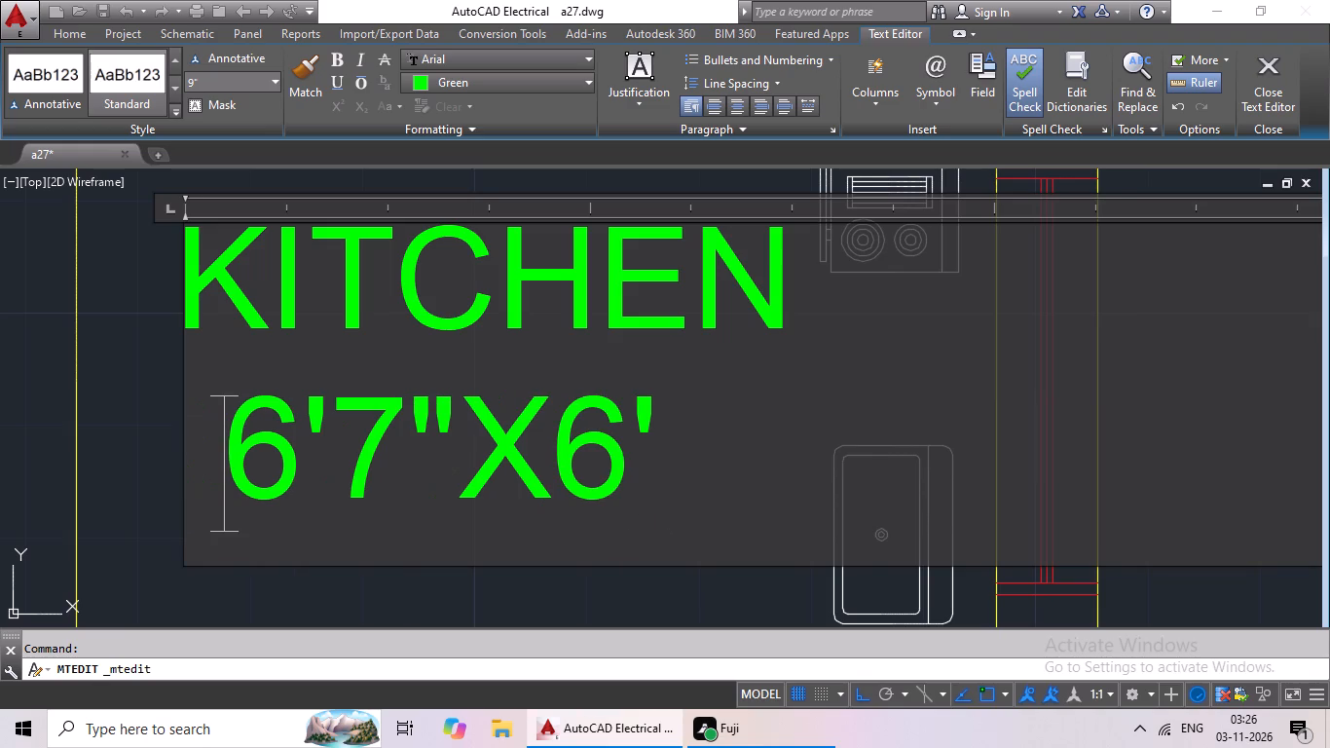
{"action": "key", "text": "space"}
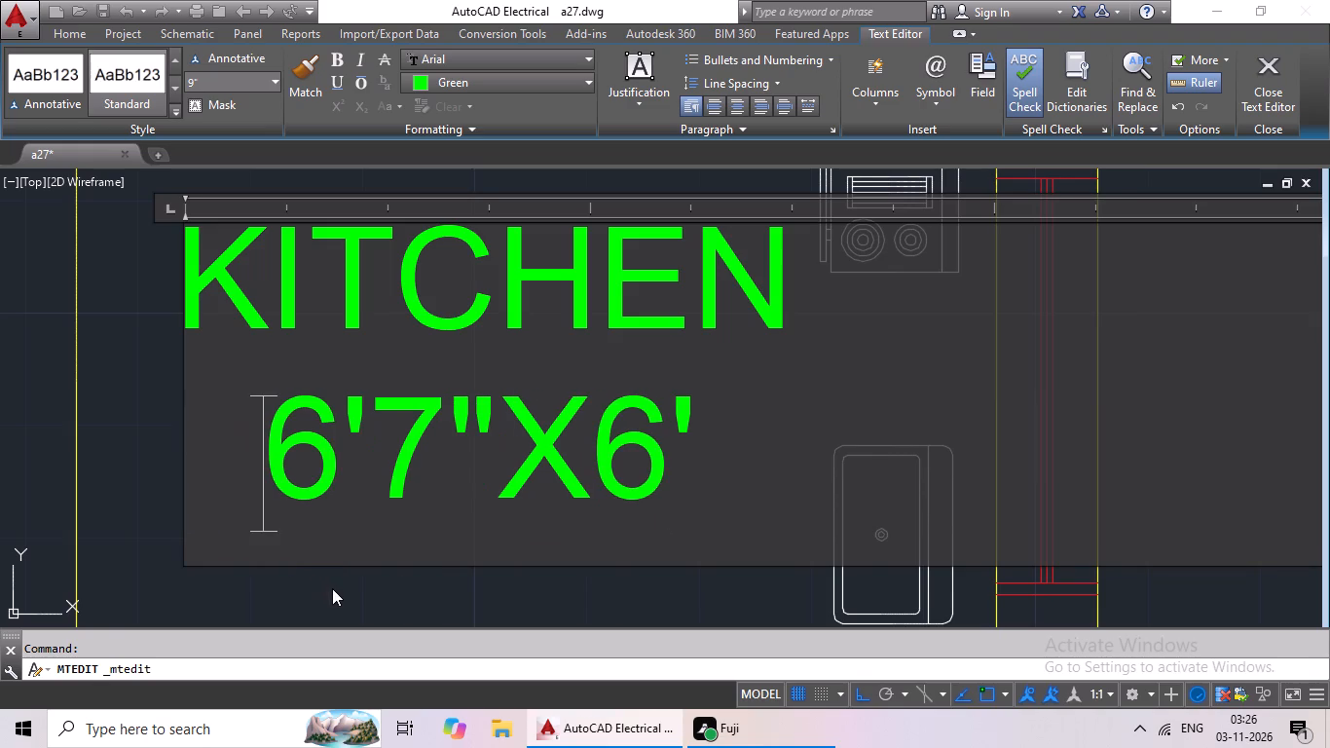
{"action": "left_click", "coordinate": [335, 585]}
Change the label of the small room south of the east kitchen to TOILET with 7'X4' below, indenting the name three more spaces and the size six.
{"action": "scroll", "coordinate": [419, 515], "scroll_direction": "down", "scroll_amount": 5}
{"action": "middle_click_drag", "start_coordinate": [441, 488], "coordinate": [562, 265]}
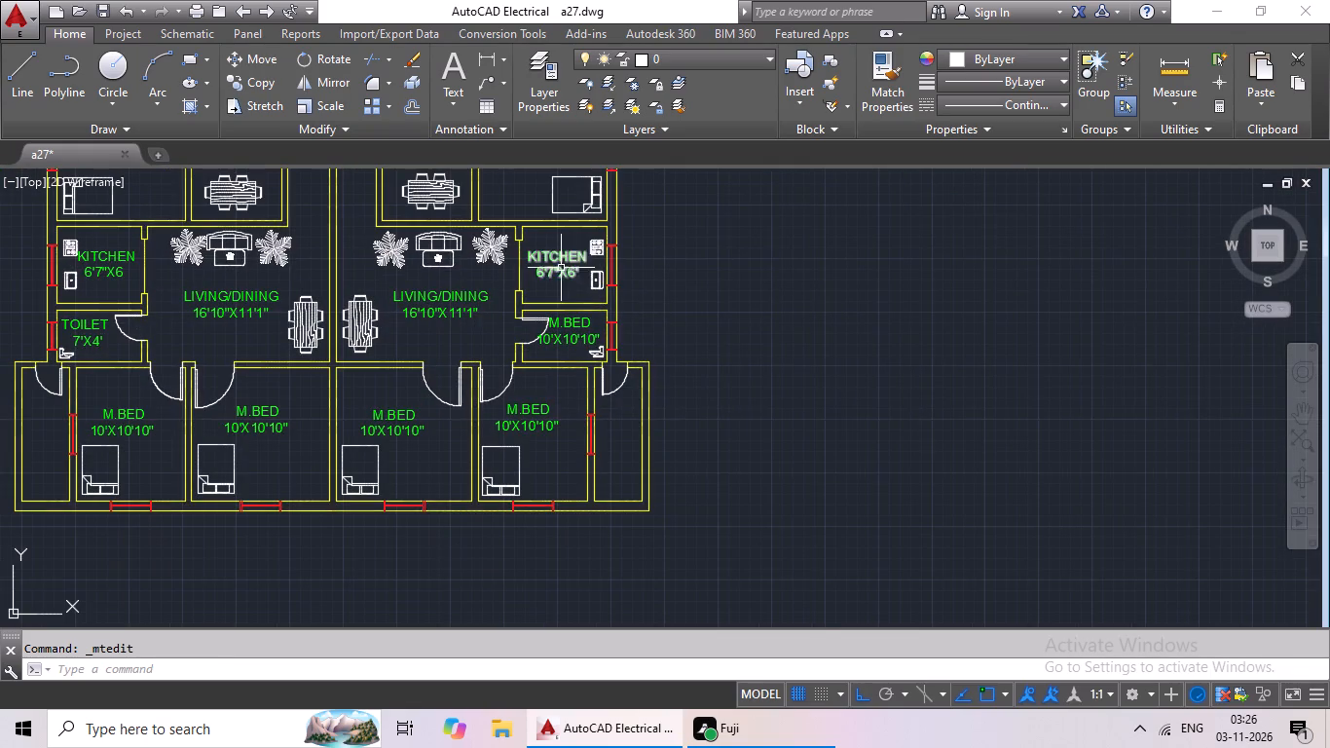
{"action": "double_click", "coordinate": [568, 334]}
{"action": "scroll", "coordinate": [585, 340], "scroll_direction": "up", "scroll_amount": 4}
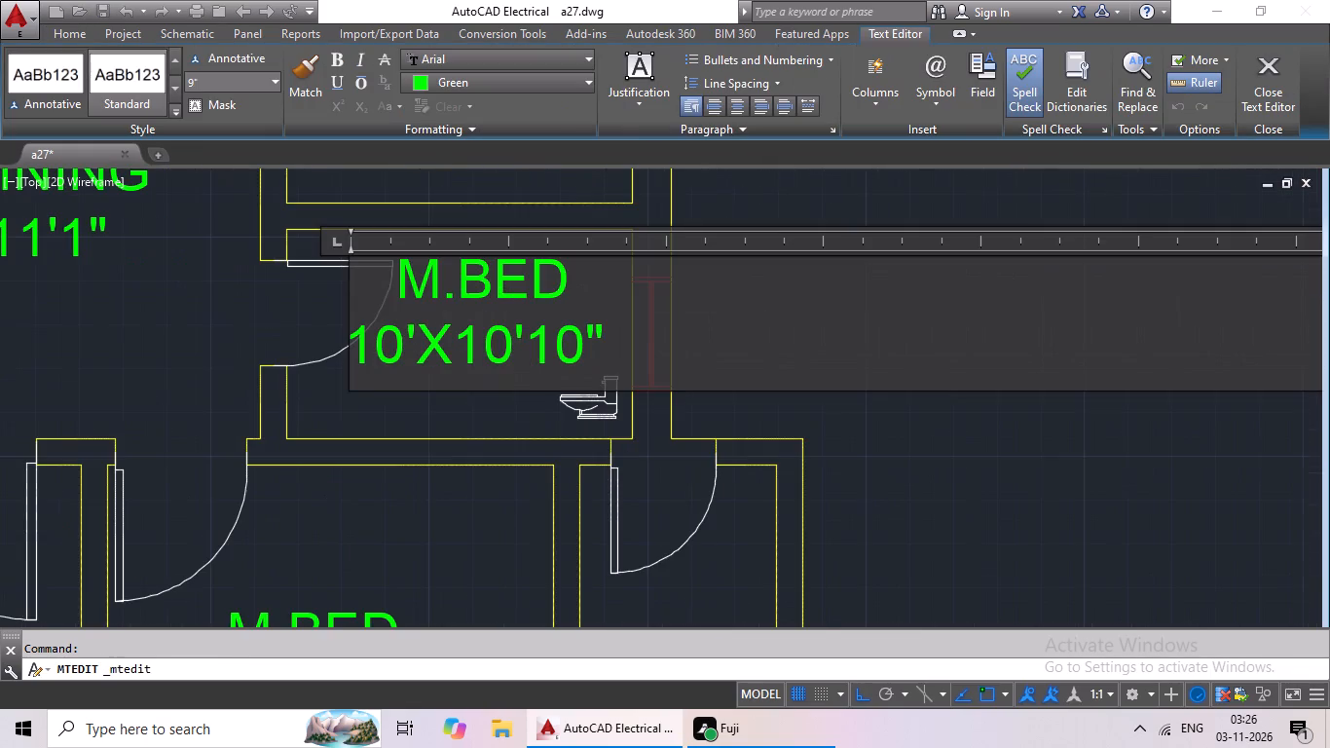
{"action": "scroll", "coordinate": [638, 344], "scroll_direction": "up", "scroll_amount": 2}
{"action": "scroll", "coordinate": [638, 341], "scroll_direction": "down", "scroll_amount": 1}
{"action": "left_click", "coordinate": [635, 342]}
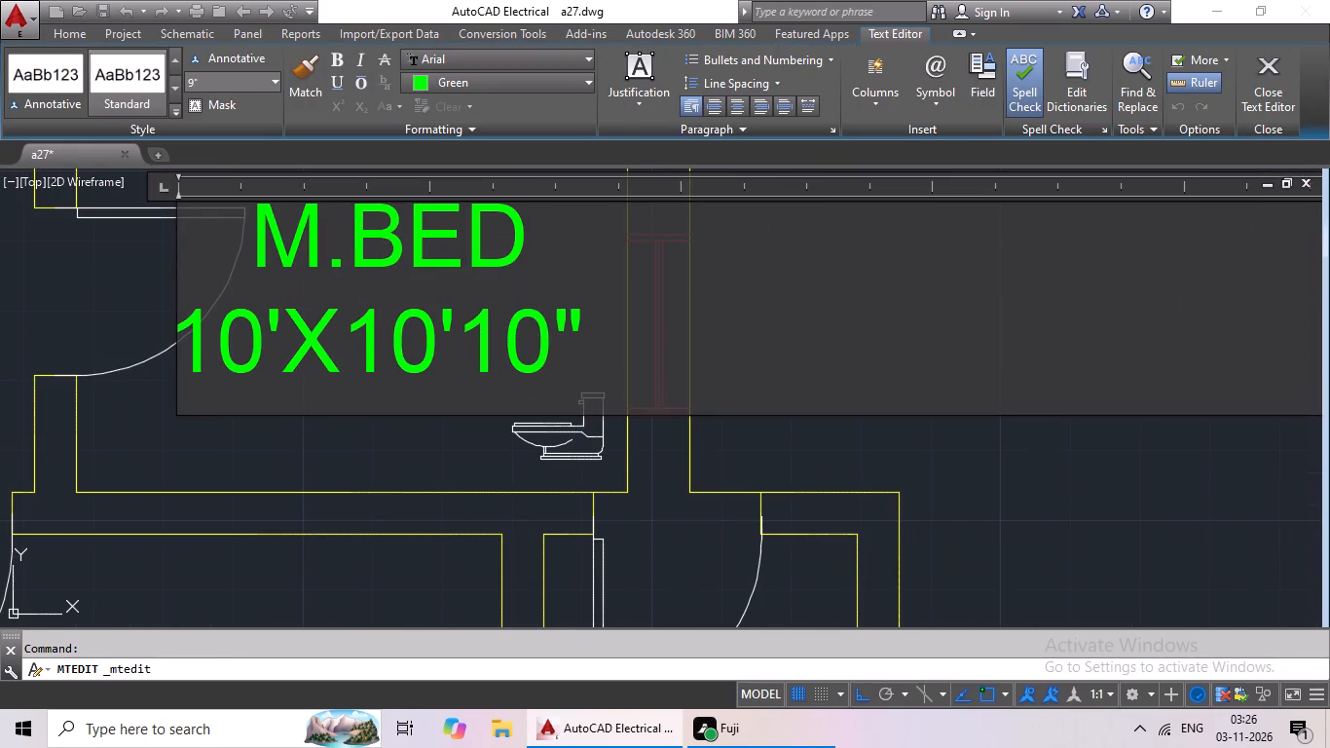
{"action": "key", "text": "BackSpace"}
{"action": "key", "text": "BackSpace"}
{"action": "key", "text": "BackSpace"}
{"action": "key", "text": "BackSpace"}
{"action": "key", "text": "BackSpace"}
{"action": "key", "text": "BackSpace"}
{"action": "key", "text": "BackSpace"}
{"action": "key", "text": "BackSpace"}
{"action": "key", "text": "BackSpace"}
{"action": "key", "text": "BackSpace"}
{"action": "key", "text": "BackSpace"}
{"action": "key", "text": "BackSpace"}
{"action": "key", "text": "BackSpace"}
{"action": "key", "text": "BackSpace"}
{"action": "key", "text": "BackSpace"}
{"action": "key", "text": "BackSpace"}
{"action": "key", "text": "BackSpace"}
{"action": "key", "text": "BackSpace"}
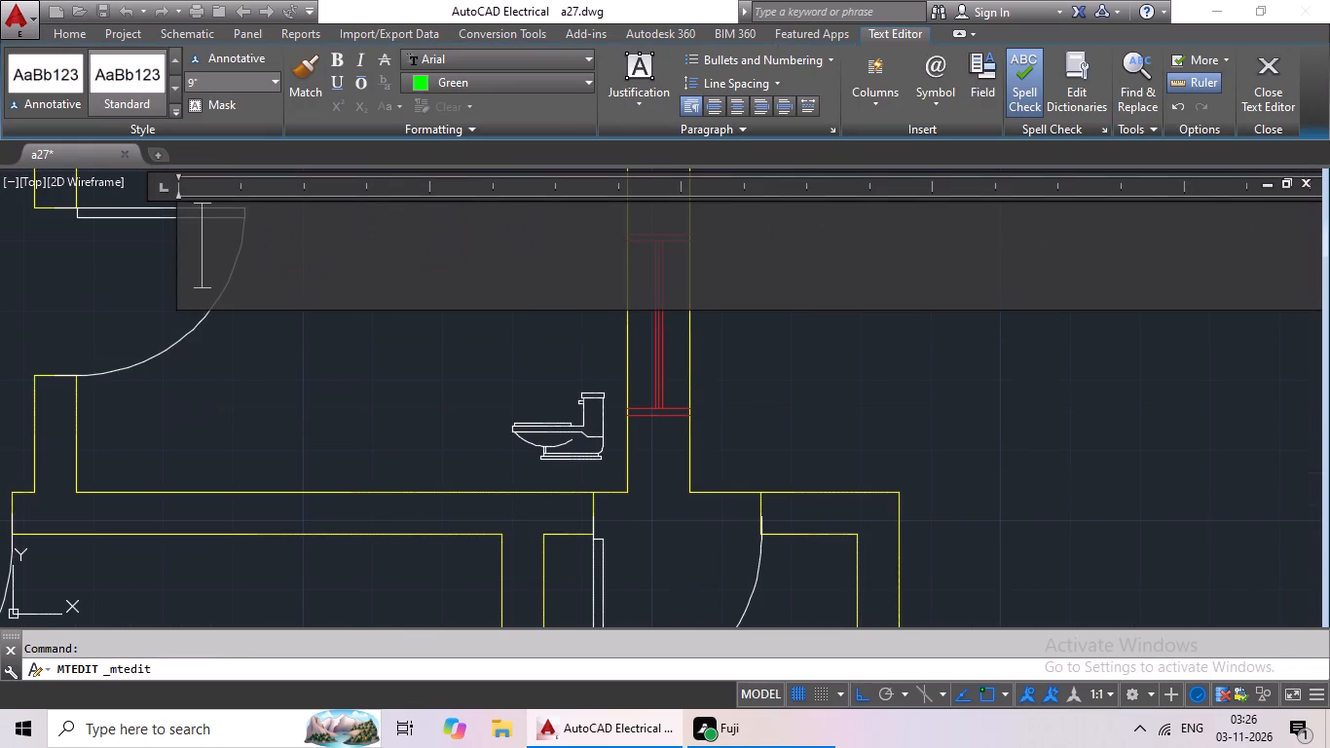
{"action": "type", "text": "TOILET"}
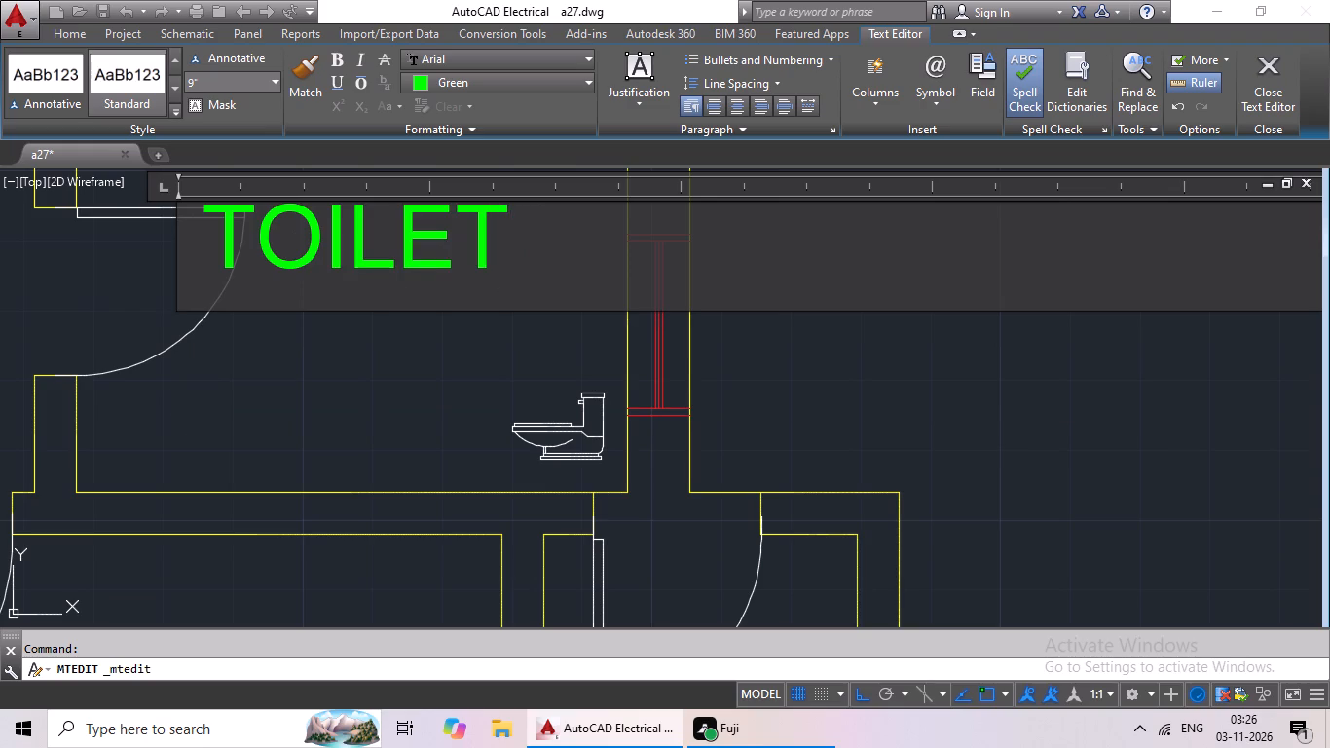
{"action": "key", "text": "Return"}
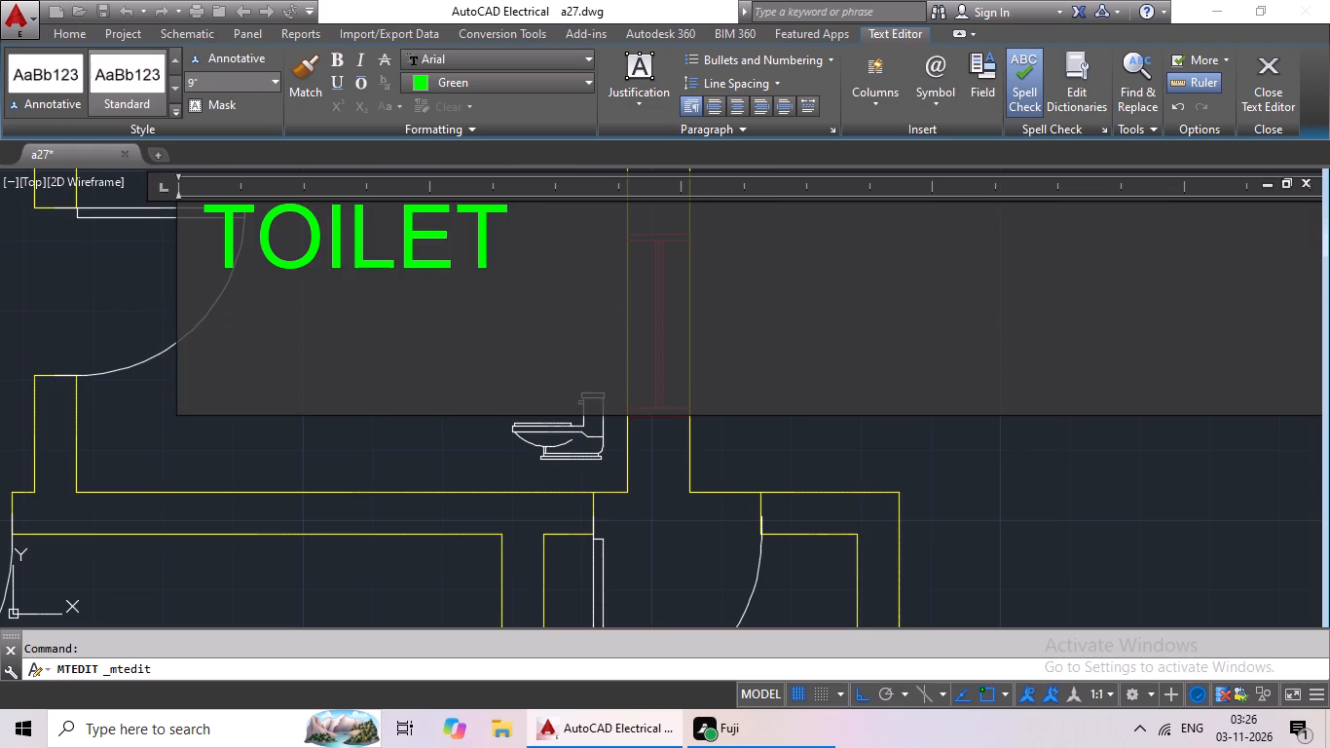
{"action": "type", "text": "7'"}
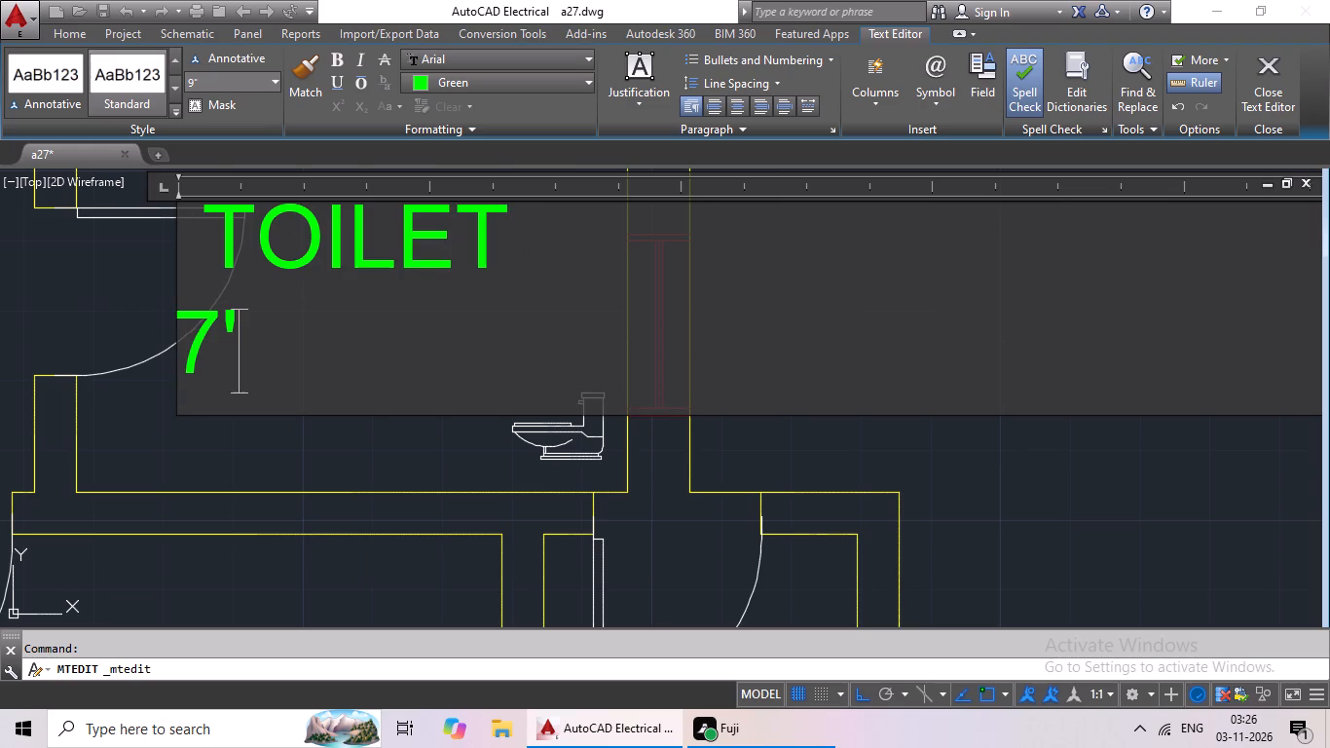
{"action": "key", "text": "shift+x"}
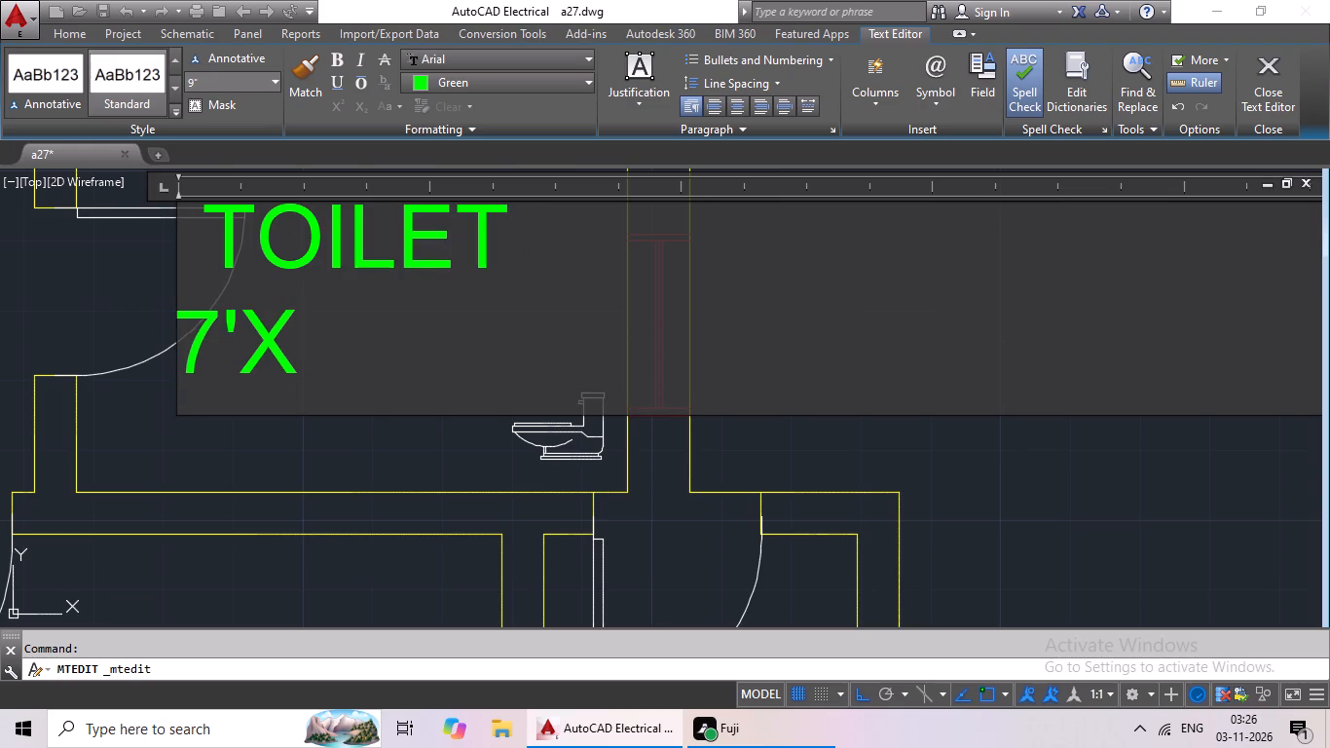
{"action": "type", "text": "4'"}
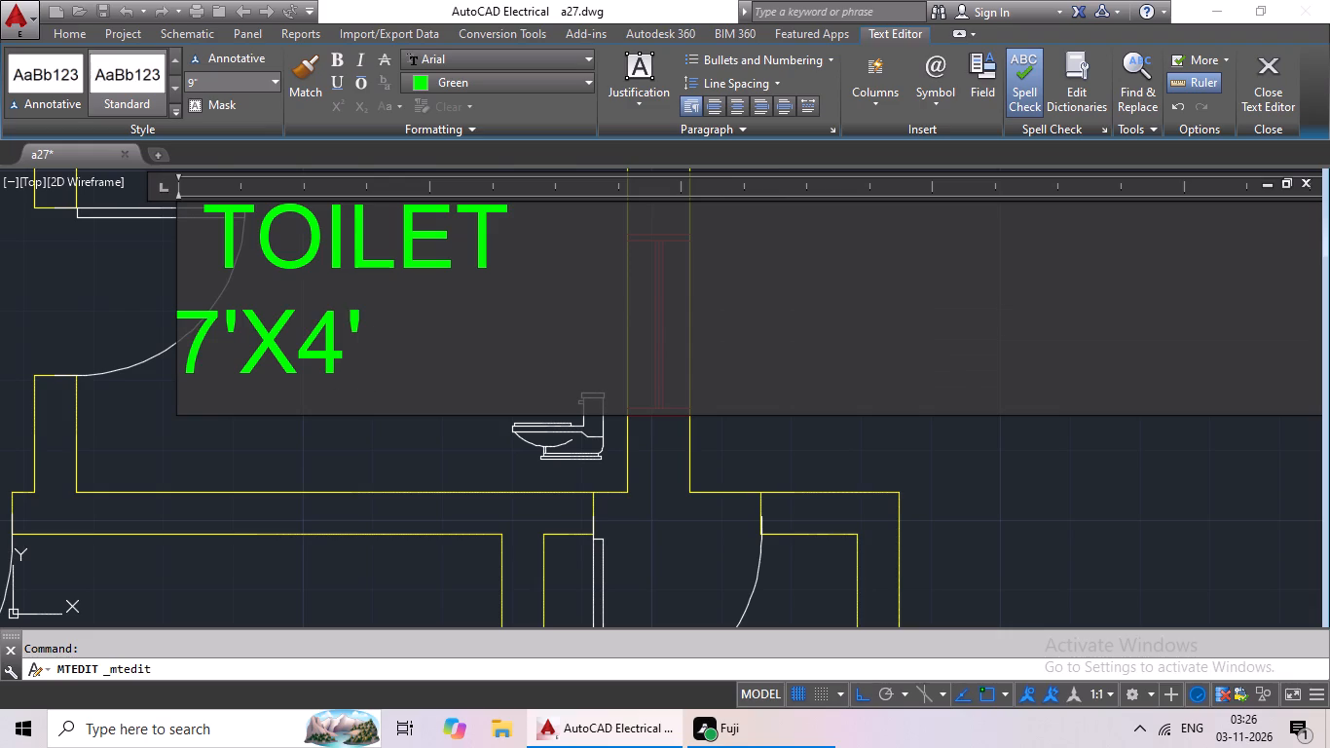
{"action": "left_click", "coordinate": [218, 222]}
{"action": "key", "text": "space"}
{"action": "key", "text": "space"}
{"action": "key", "text": "space"}
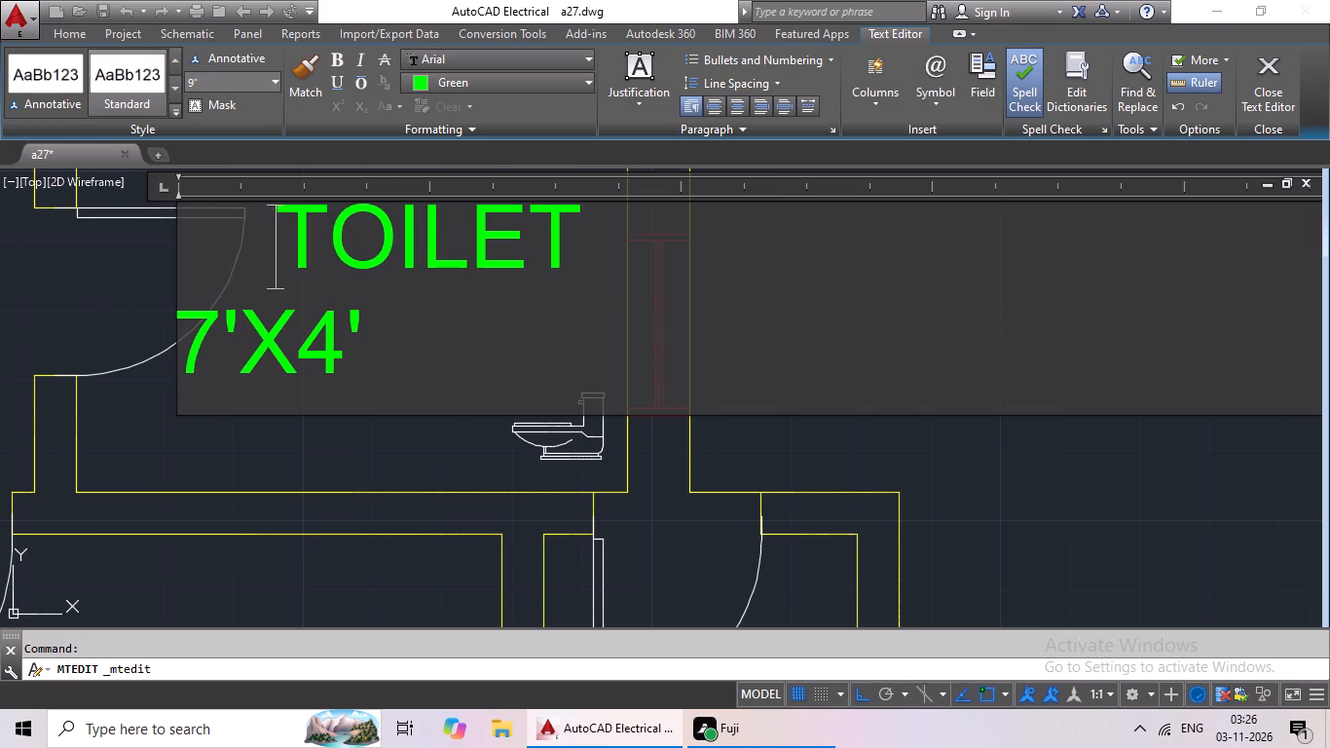
{"action": "left_click", "coordinate": [191, 322]}
{"action": "key", "text": "space"}
{"action": "key", "text": "space"}
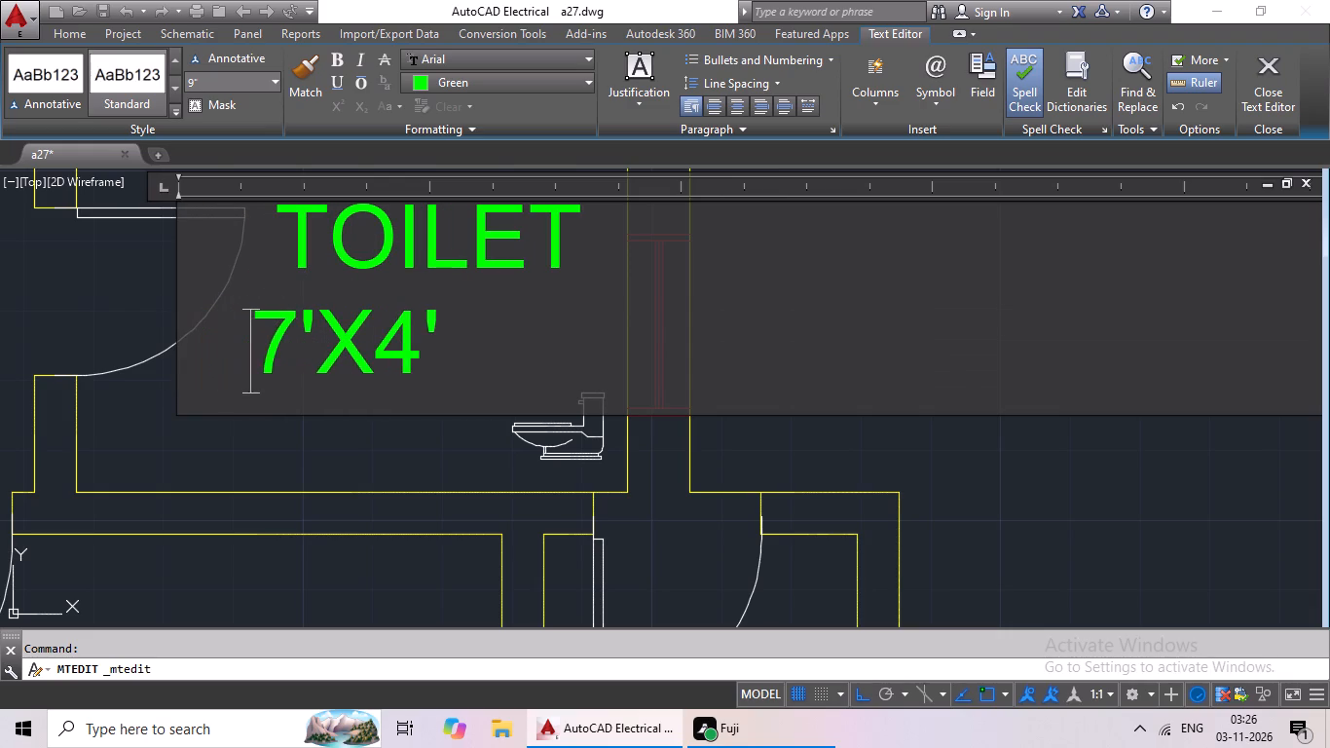
{"action": "key", "text": "space"}
{"action": "key", "text": "space"}
{"action": "key", "text": "space"}
{"action": "key", "text": "space"}
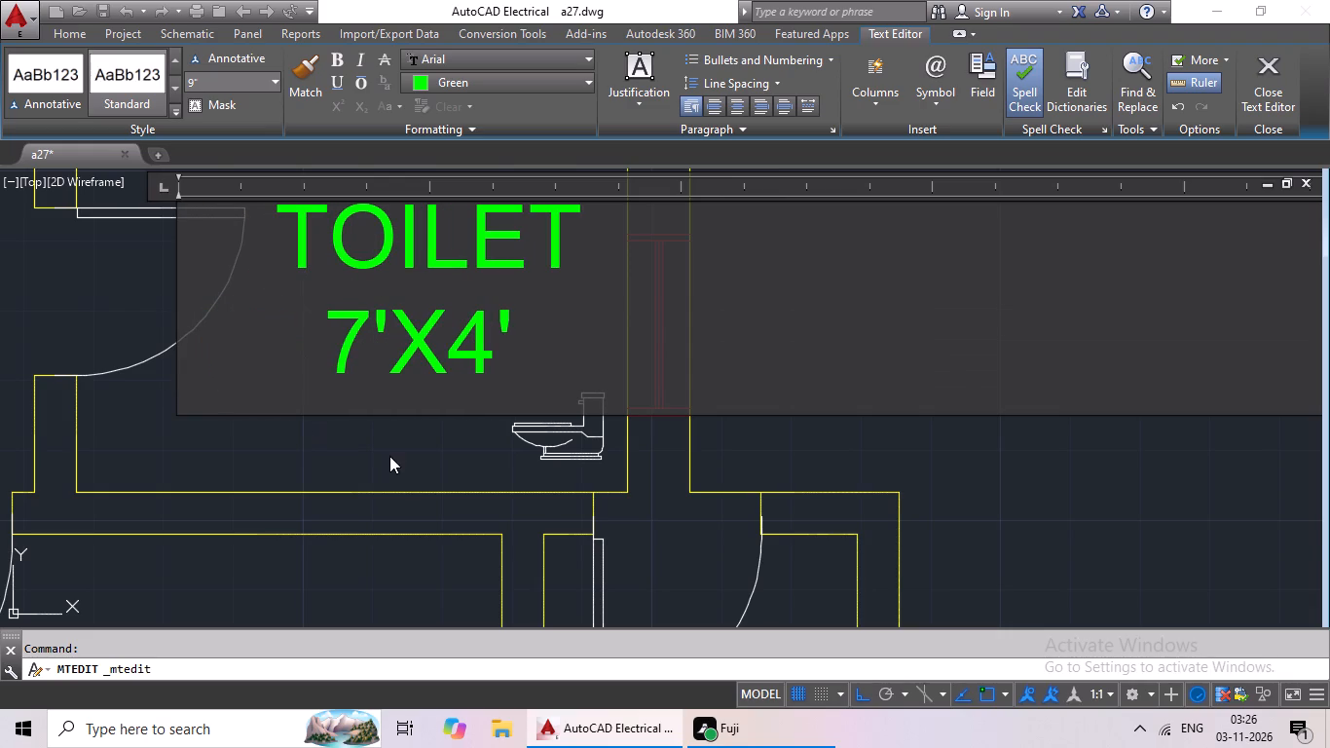
{"action": "left_click", "coordinate": [389, 456]}
Set the size in the westernmost south bedroom's M.BED label to 10'X11' and indent that line by three spaces.
{"action": "scroll", "coordinate": [463, 407], "scroll_direction": "down", "scroll_amount": 3}
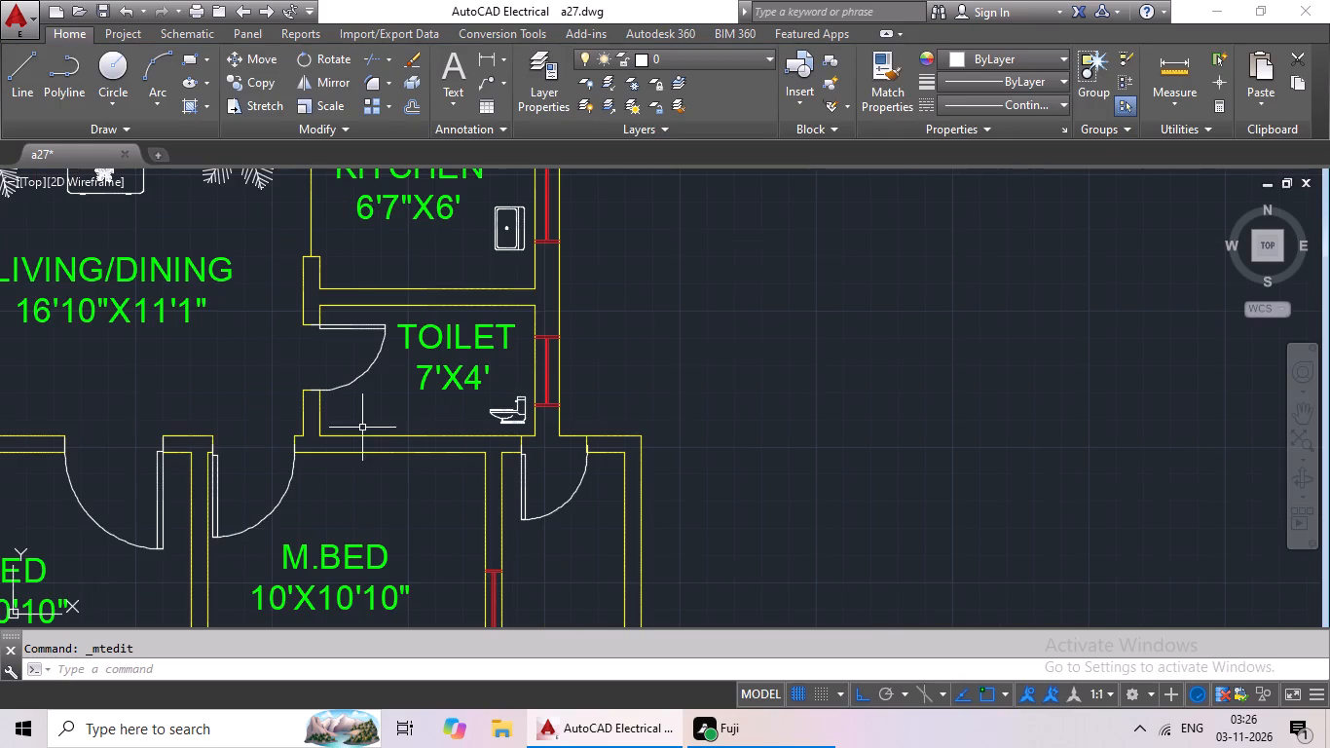
{"action": "scroll", "coordinate": [379, 377], "scroll_direction": "down", "scroll_amount": 3}
{"action": "middle_click_drag", "start_coordinate": [378, 443], "coordinate": [670, 441]}
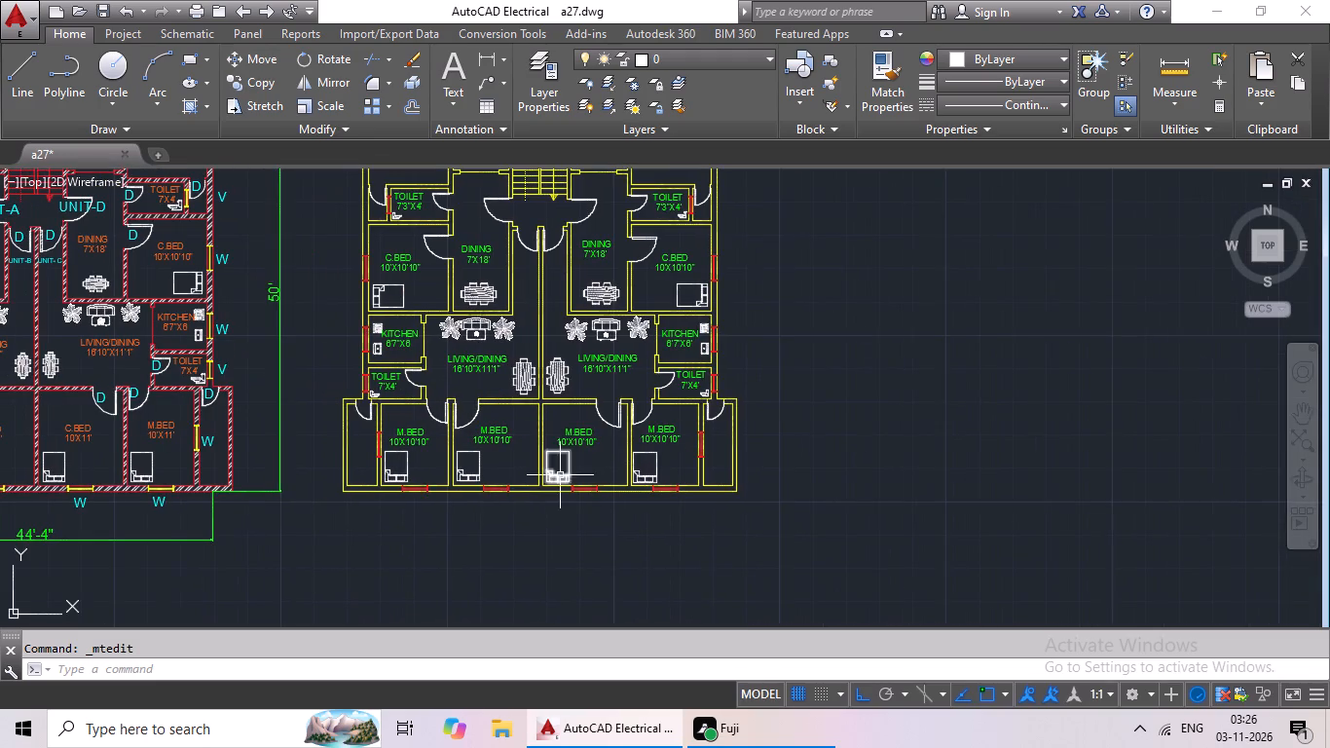
{"action": "middle_click_drag", "start_coordinate": [560, 475], "coordinate": [780, 464]}
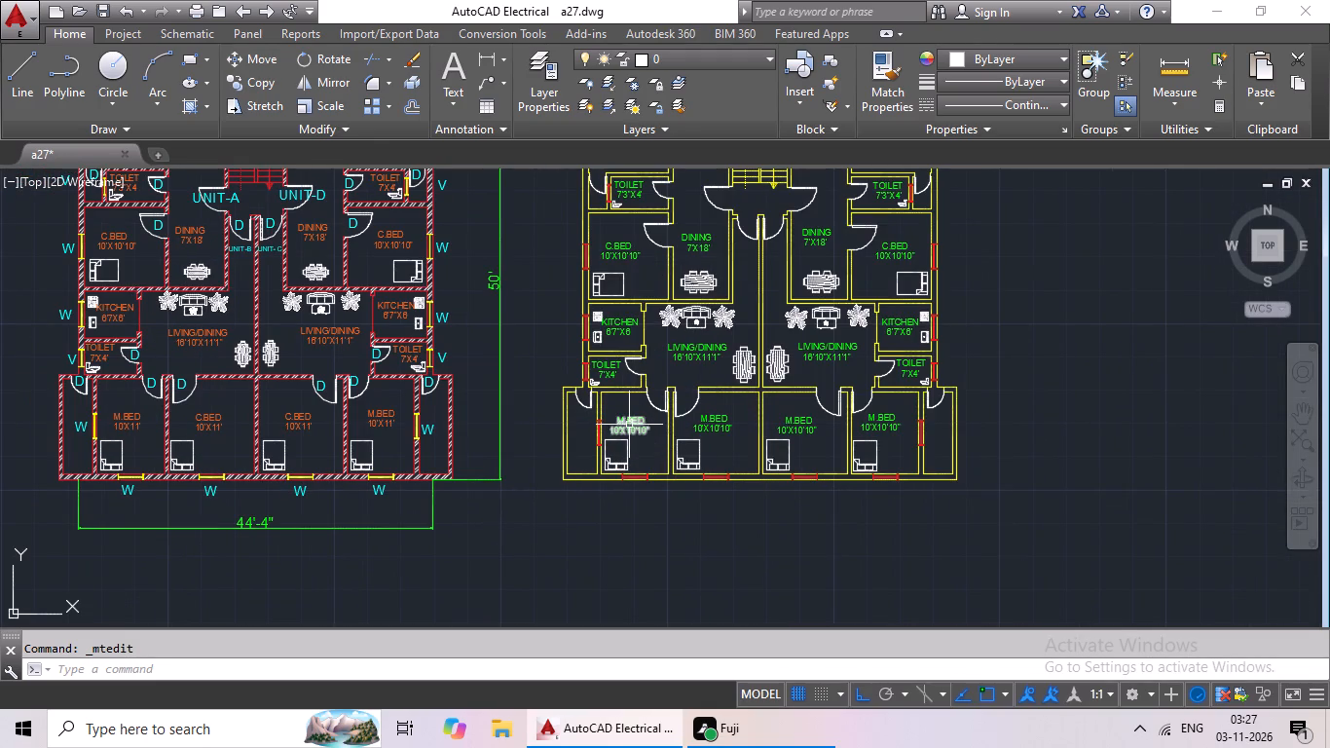
{"action": "double_click", "coordinate": [629, 423]}
{"action": "scroll", "coordinate": [639, 444], "scroll_direction": "up", "scroll_amount": 2}
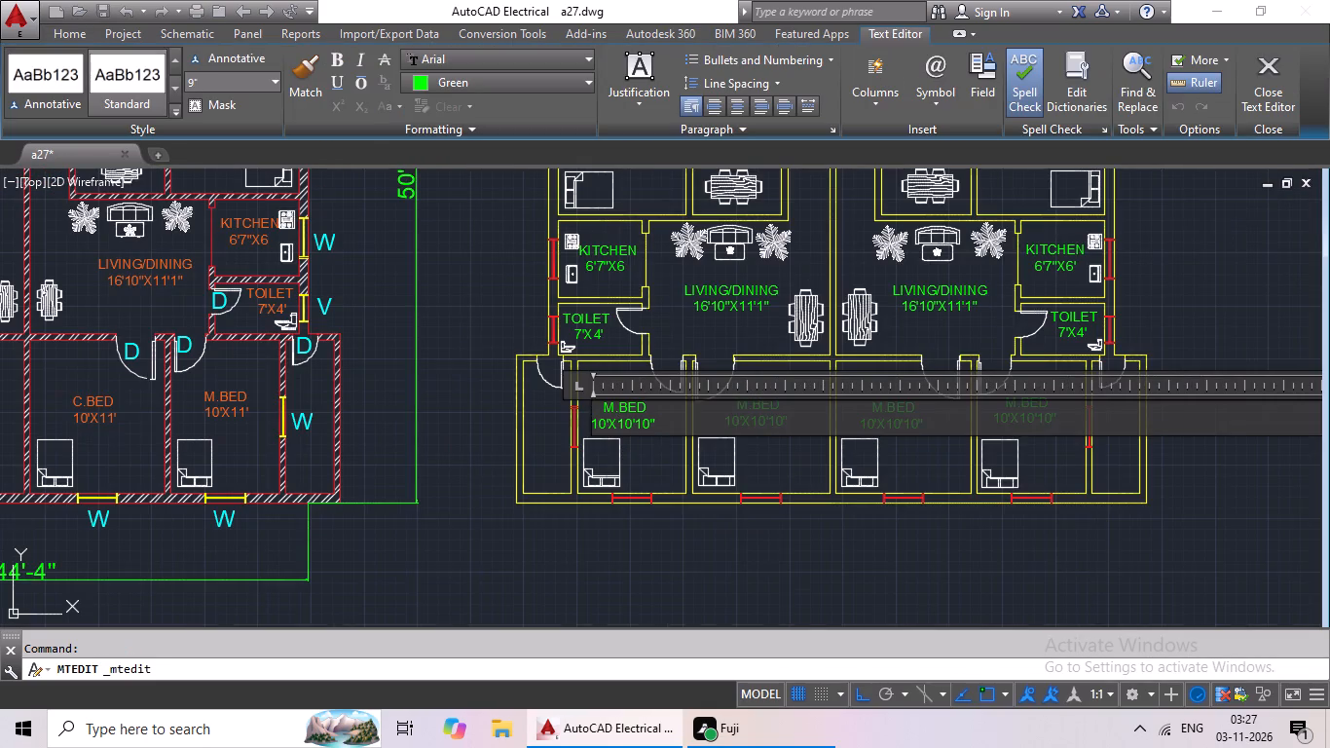
{"action": "left_click", "coordinate": [677, 421]}
{"action": "key", "text": "BackSpace"}
{"action": "key", "text": "BackSpace"}
{"action": "key", "text": "BackSpace"}
{"action": "key", "text": "BackSpace"}
{"action": "key", "text": "BackSpace"}
{"action": "type", "text": "1'"}
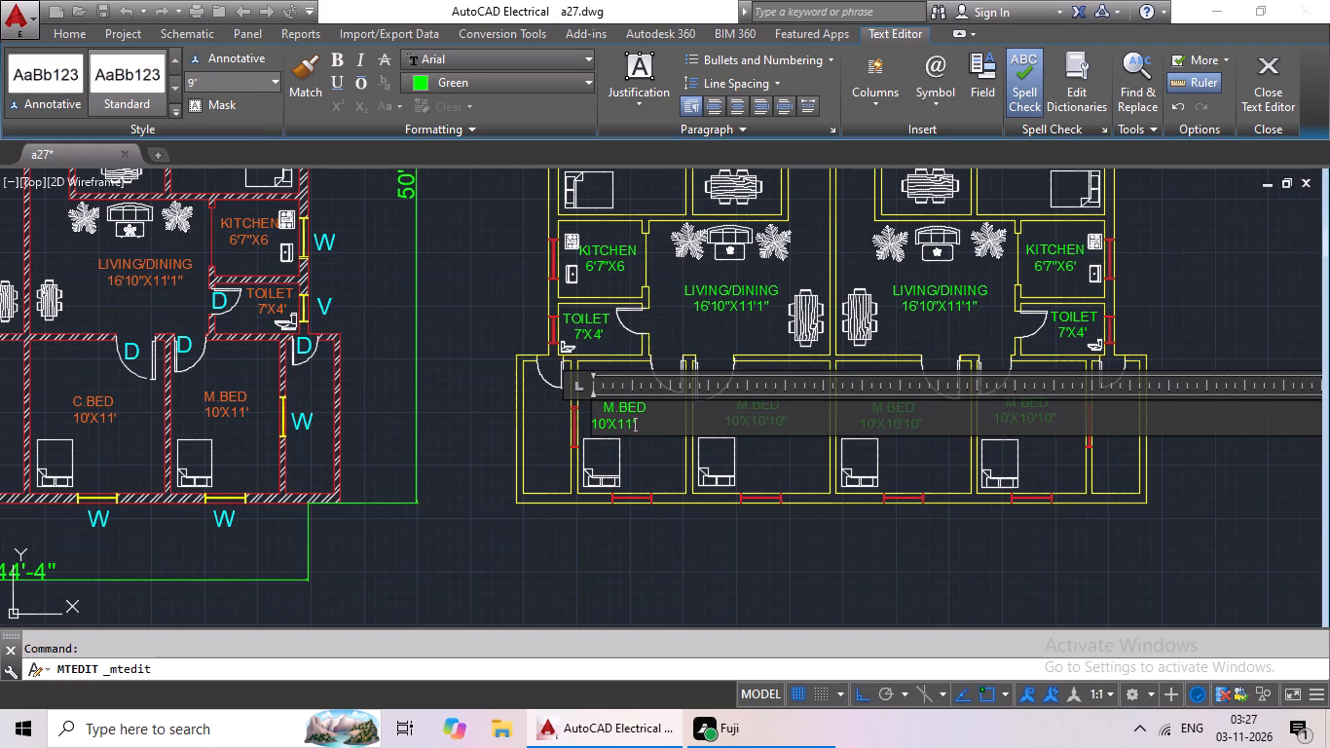
{"action": "scroll", "coordinate": [608, 421], "scroll_direction": "up", "scroll_amount": 4}
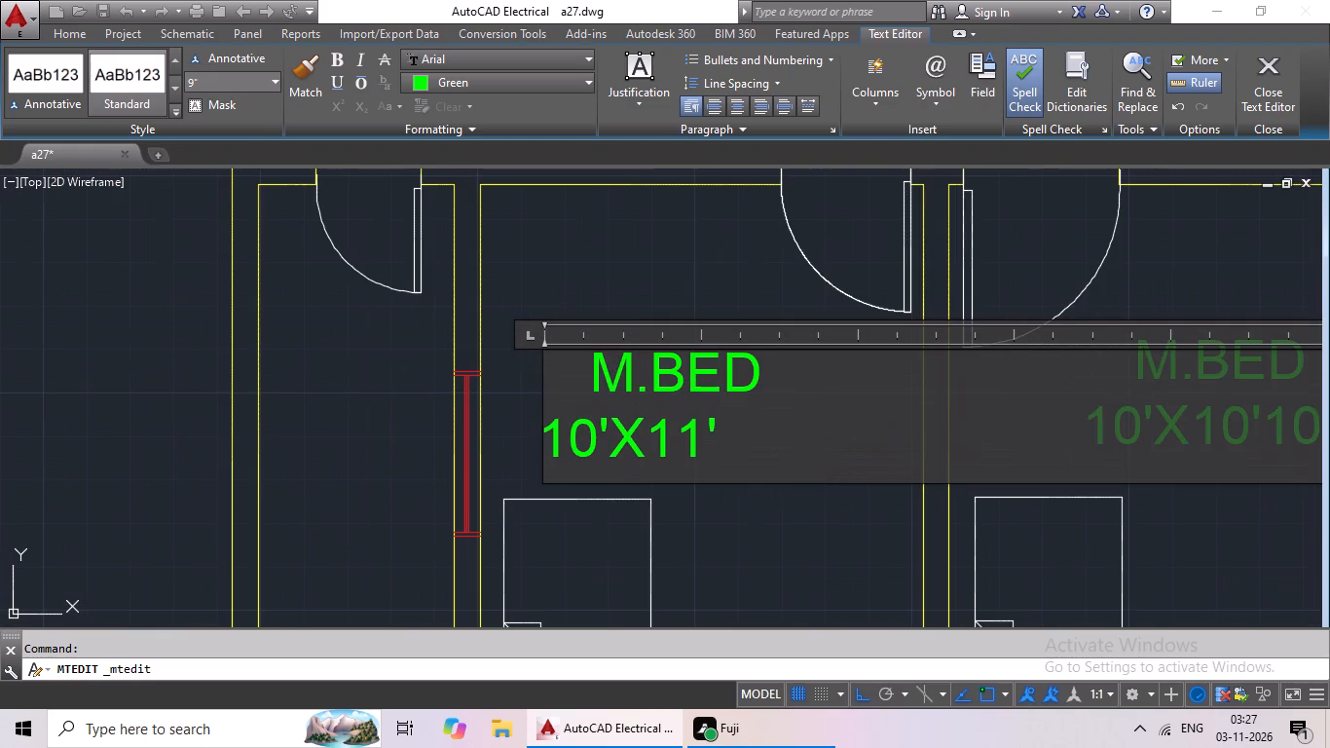
{"action": "left_click", "coordinate": [554, 438]}
{"action": "left_click", "coordinate": [550, 442]}
{"action": "key", "text": "space"}
{"action": "key", "text": "space"}
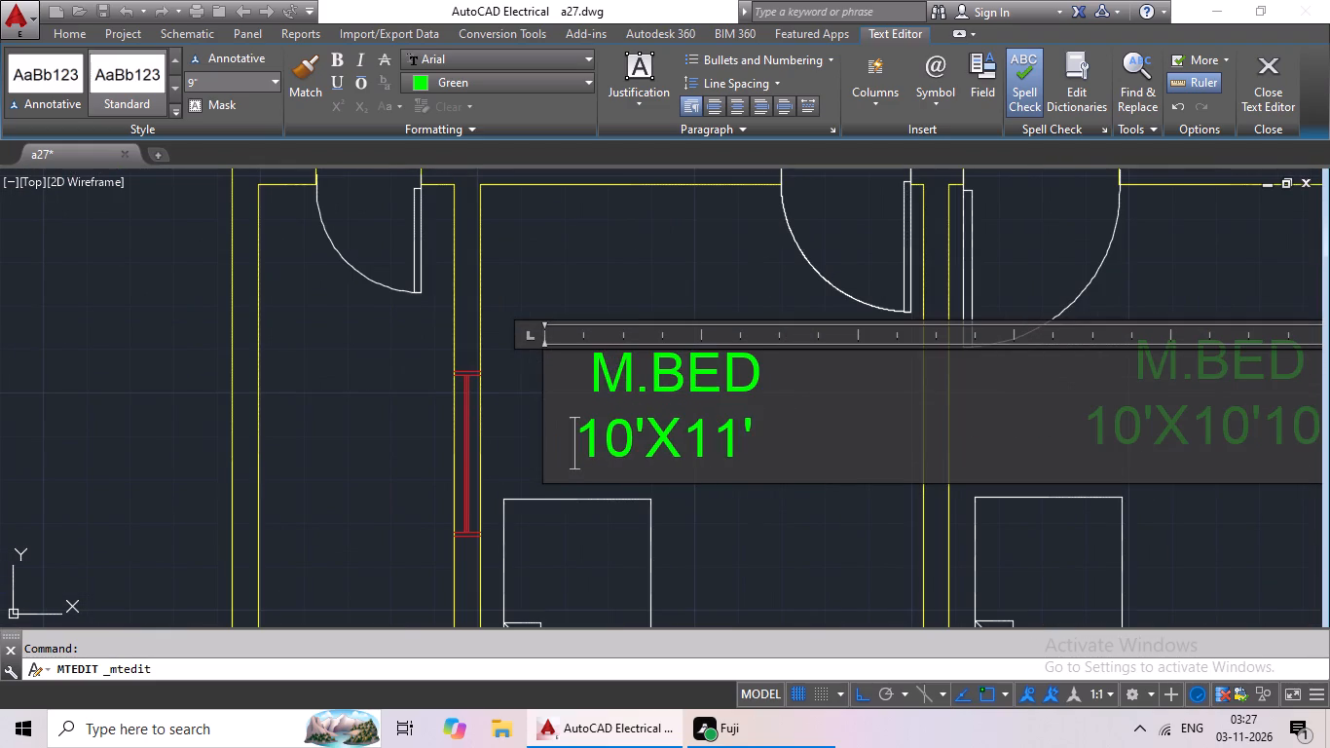
{"action": "key", "text": "space"}
{"action": "left_click", "coordinate": [688, 520]}
Change the label of the second south bedroom from the west to C.BED with 10'X11' below, indenting the size by three spaces.
{"action": "scroll", "coordinate": [767, 513], "scroll_direction": "down", "scroll_amount": 3}
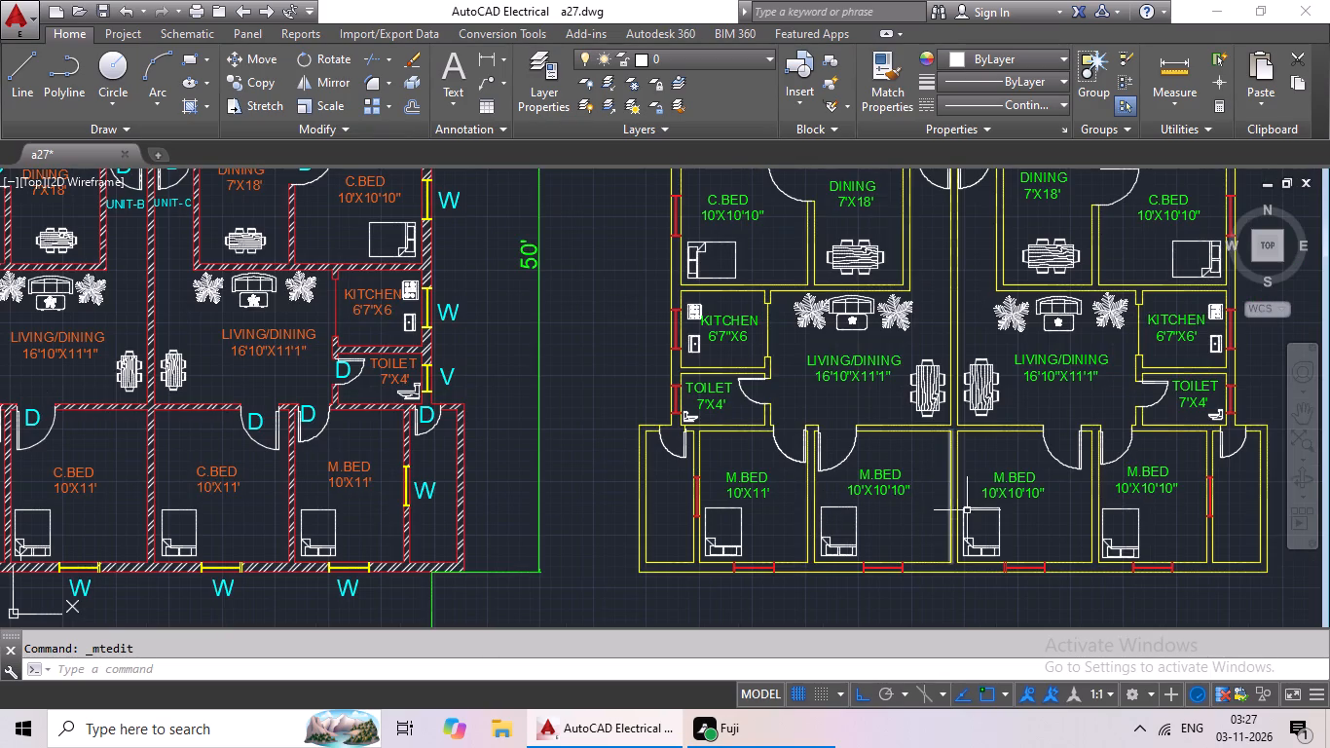
{"action": "double_click", "coordinate": [888, 476]}
{"action": "scroll", "coordinate": [893, 496], "scroll_direction": "up", "scroll_amount": 3}
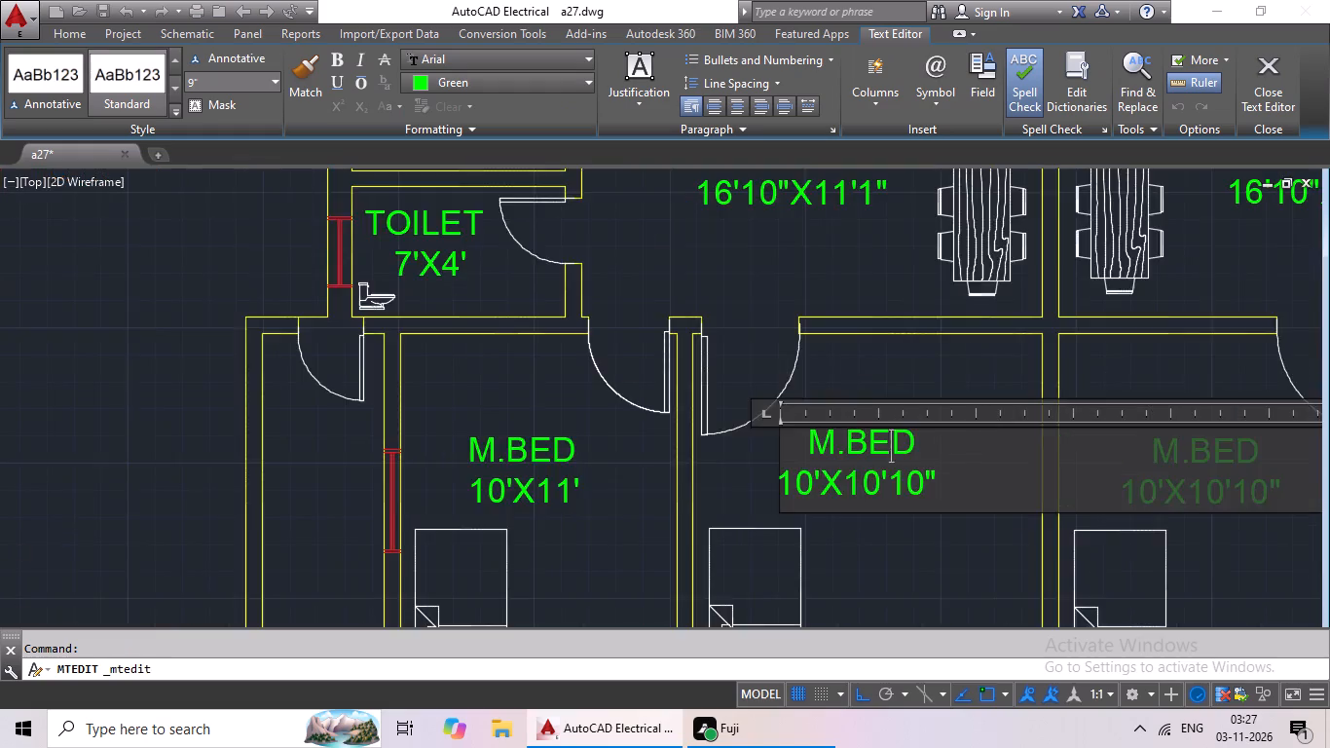
{"action": "scroll", "coordinate": [926, 491], "scroll_direction": "up", "scroll_amount": 2}
{"action": "left_click", "coordinate": [696, 374]}
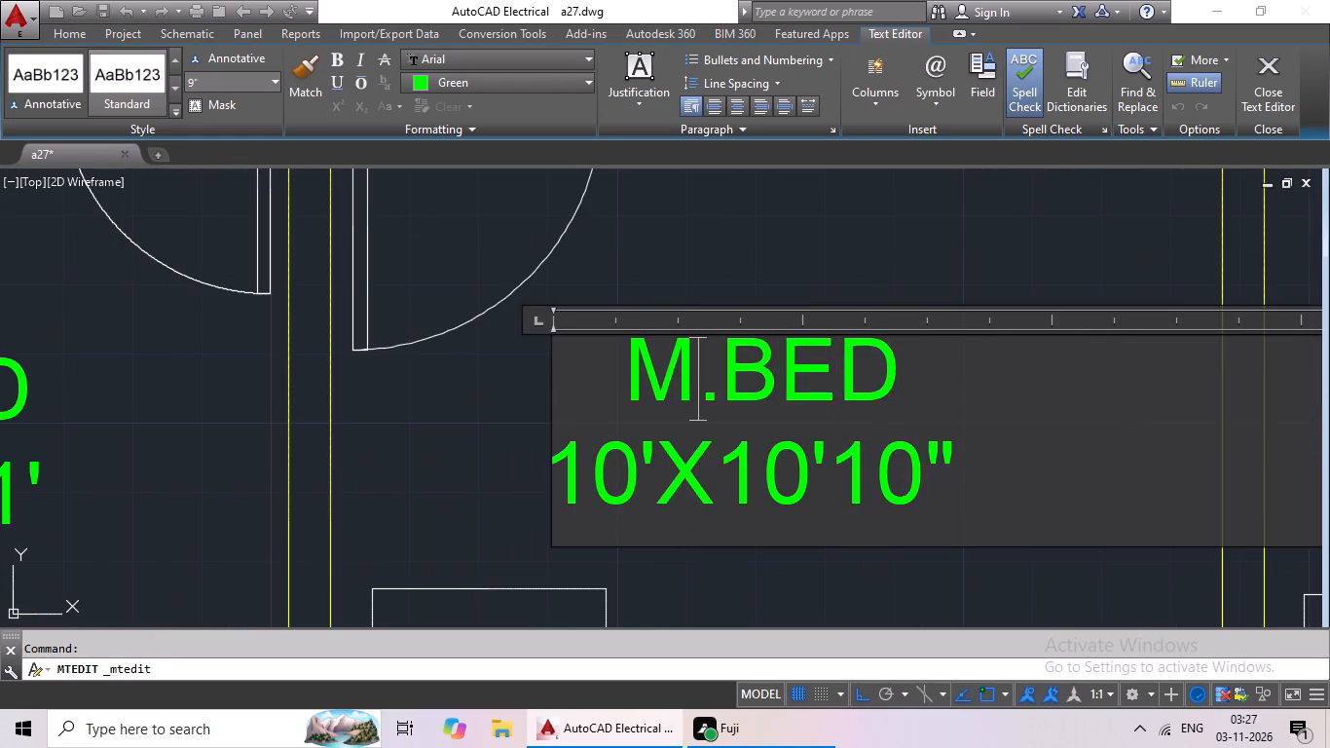
{"action": "key", "text": "BackSpace"}
{"action": "key", "text": "shift+c"}
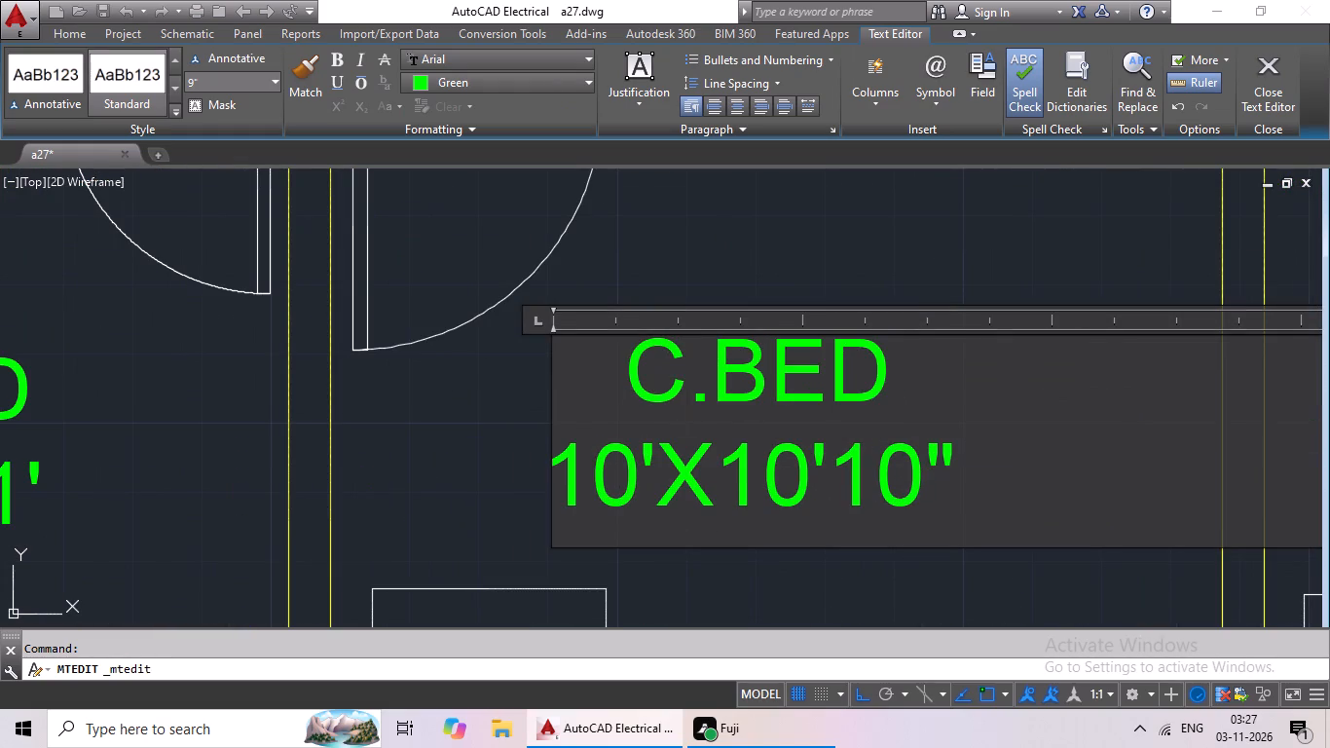
{"action": "left_click", "coordinate": [969, 463]}
{"action": "key", "text": "BackSpace"}
{"action": "key", "text": "BackSpace"}
{"action": "key", "text": "BackSpace"}
{"action": "key", "text": "BackSpace"}
{"action": "key", "text": "BackSpace"}
{"action": "key", "text": "BackSpace"}
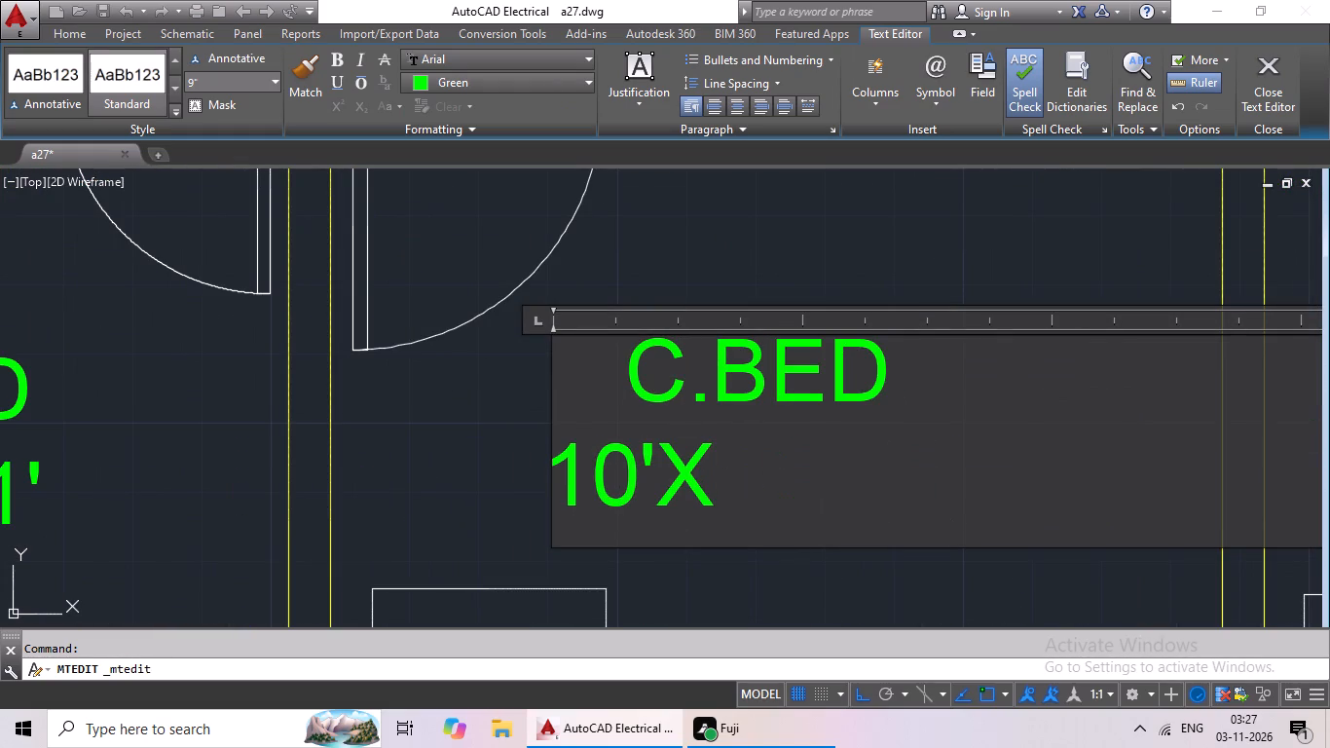
{"action": "type", "text": "11'"}
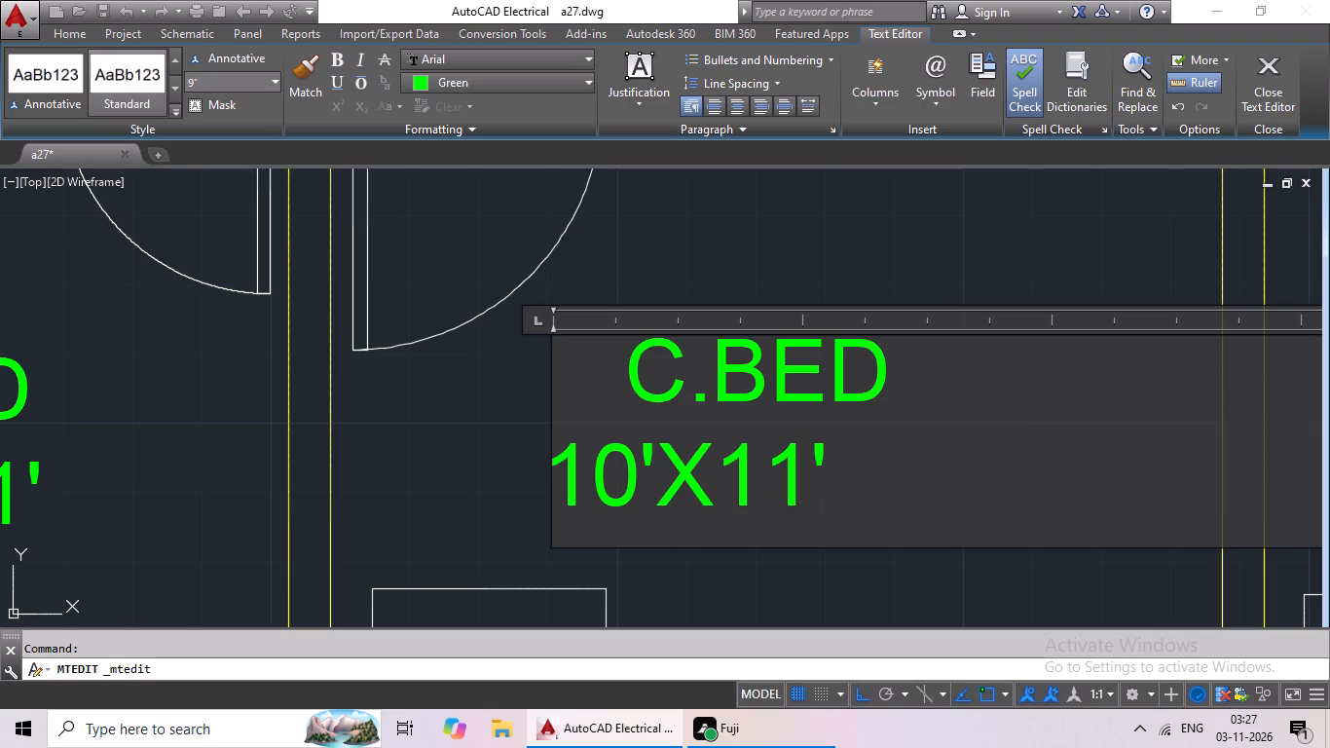
{"action": "left_click", "coordinate": [567, 489]}
{"action": "key", "text": "space"}
{"action": "key", "text": "space"}
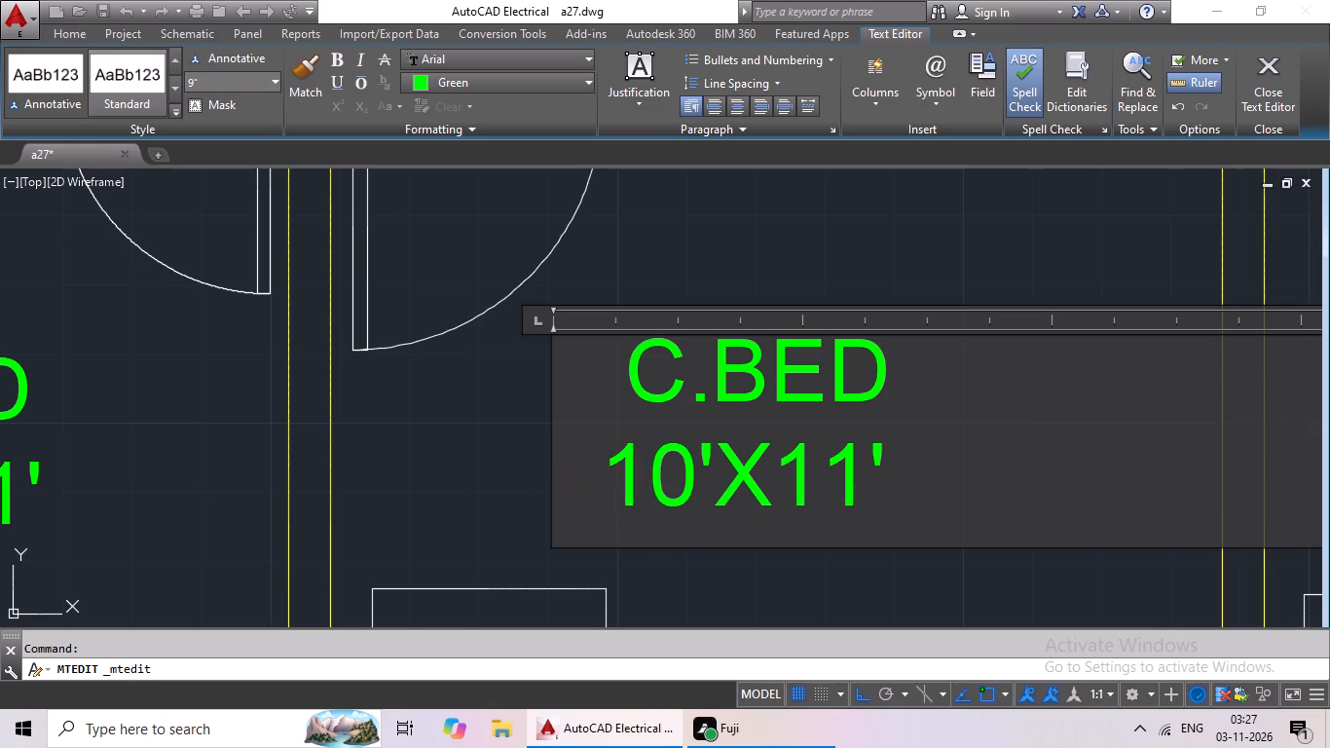
{"action": "key", "text": "space"}
{"action": "left_click", "coordinate": [769, 587]}
Change the label of the third south bedroom from the west to C.BED with 10'X11' below, indenting the size by three spaces.
{"action": "scroll", "coordinate": [919, 513], "scroll_direction": "down", "scroll_amount": 3}
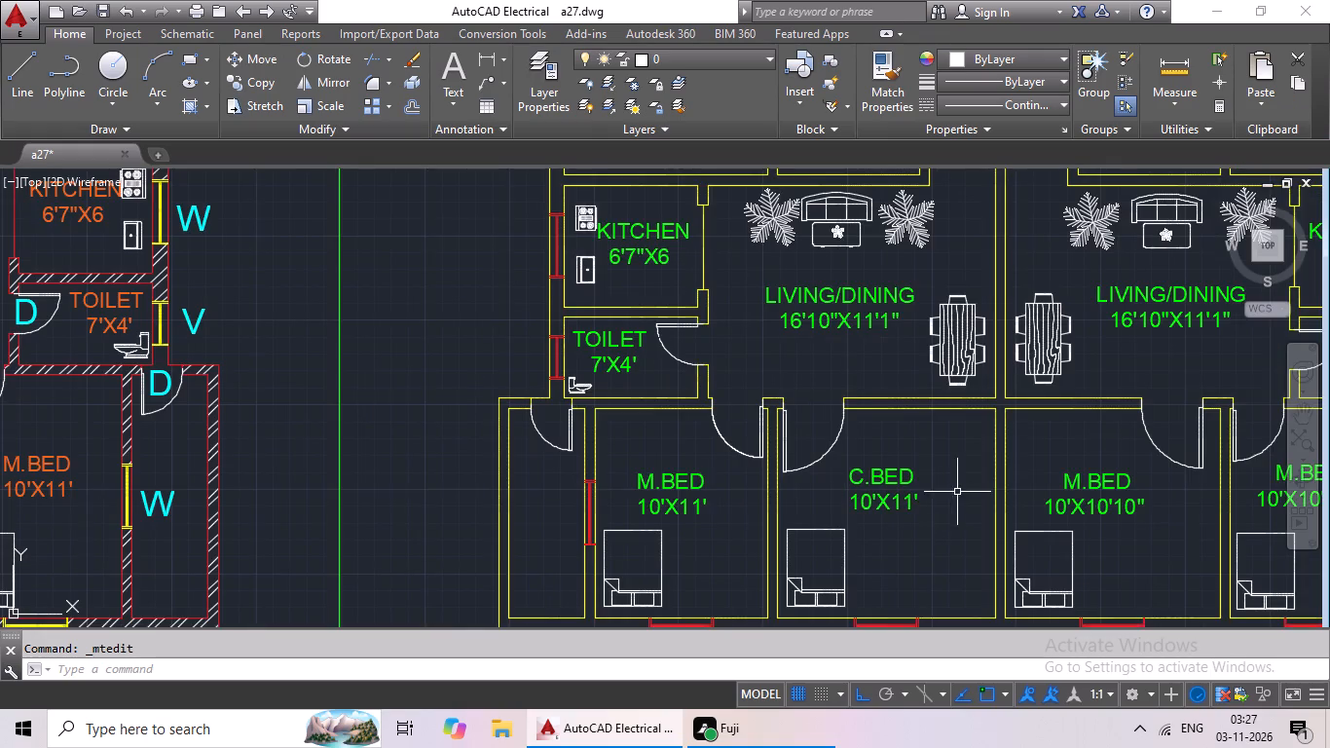
{"action": "middle_click_drag", "start_coordinate": [963, 490], "coordinate": [976, 436]}
{"action": "scroll", "coordinate": [988, 434], "scroll_direction": "down", "scroll_amount": 1}
{"action": "middle_click_drag", "start_coordinate": [988, 439], "coordinate": [844, 468]}
{"action": "scroll", "coordinate": [861, 475], "scroll_direction": "down", "scroll_amount": 1}
{"action": "middle_click_drag", "start_coordinate": [865, 475], "coordinate": [796, 479]}
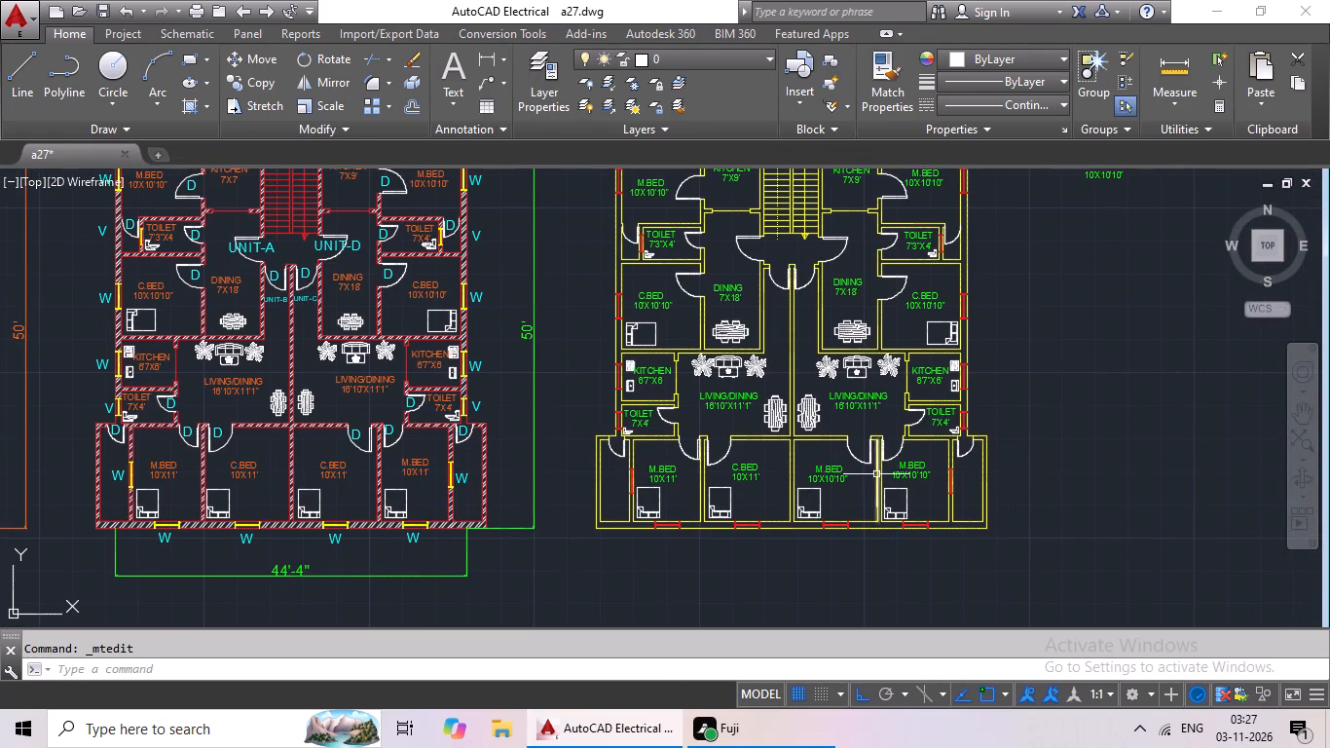
{"action": "scroll", "coordinate": [876, 474], "scroll_direction": "up", "scroll_amount": 4}
{"action": "scroll", "coordinate": [876, 474], "scroll_direction": "down", "scroll_amount": 3}
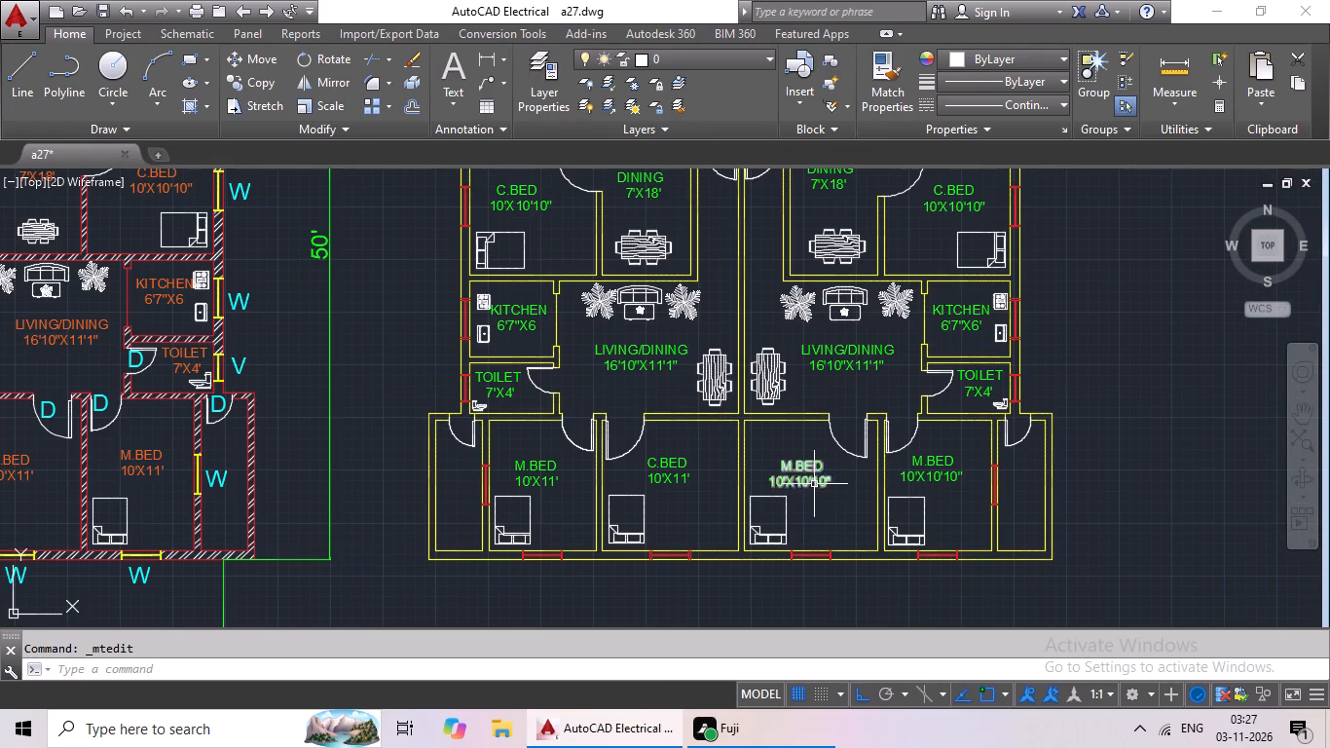
{"action": "double_click", "coordinate": [812, 481]}
{"action": "scroll", "coordinate": [812, 481], "scroll_direction": "up", "scroll_amount": 3}
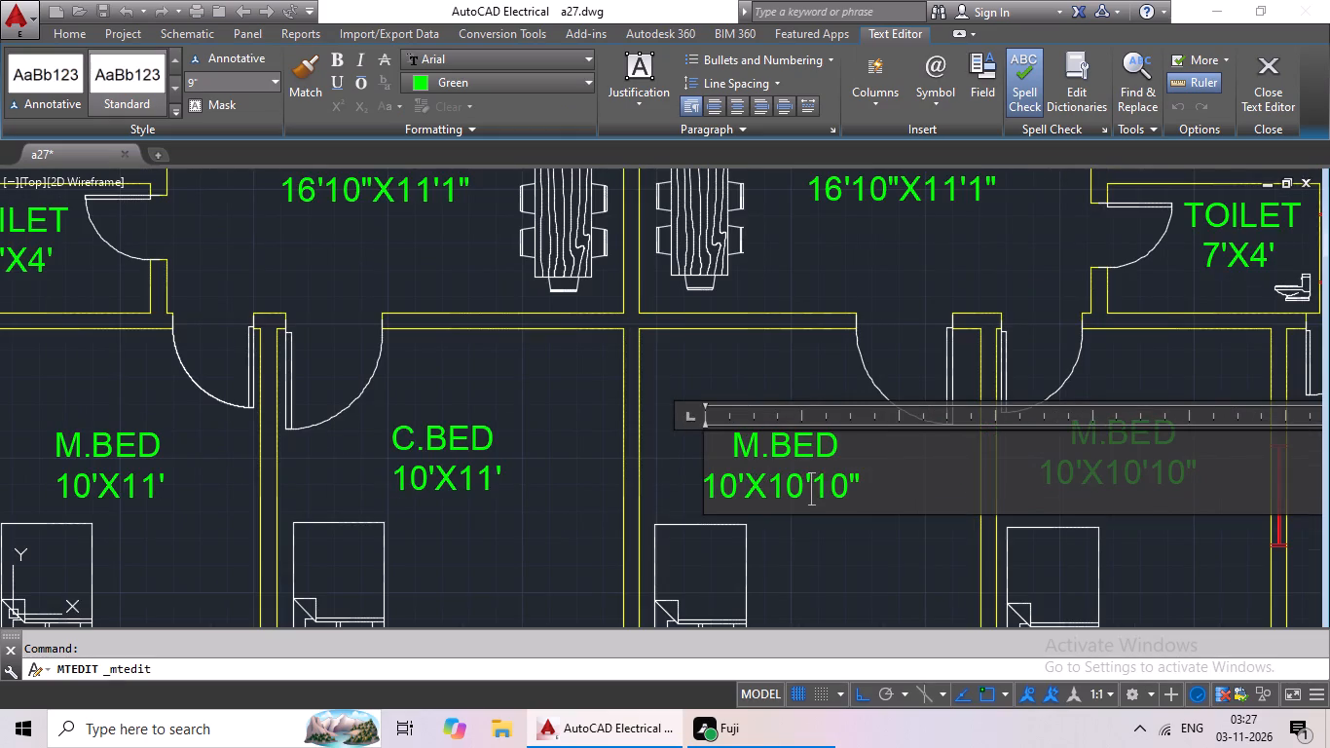
{"action": "scroll", "coordinate": [766, 446], "scroll_direction": "up", "scroll_amount": 4}
{"action": "scroll", "coordinate": [740, 438], "scroll_direction": "down", "scroll_amount": 3}
{"action": "middle_click_drag", "start_coordinate": [741, 434], "coordinate": [745, 379]}
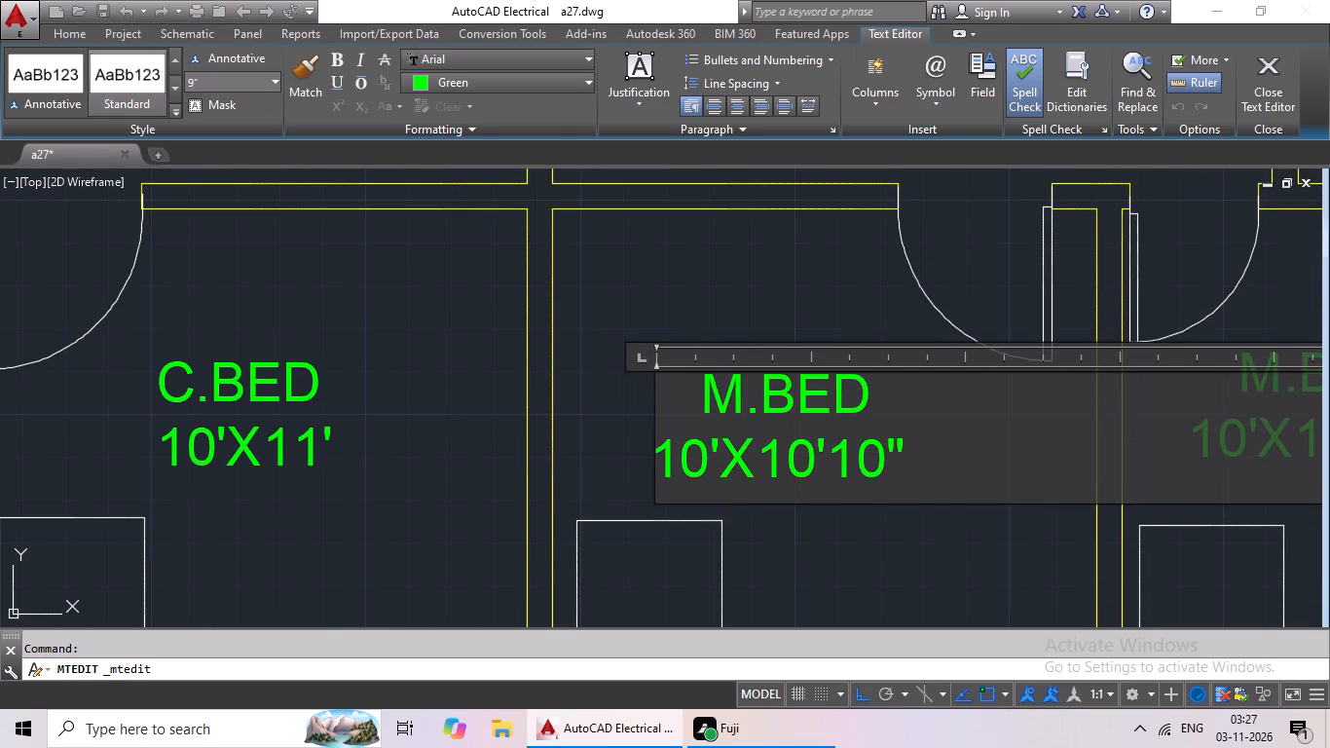
{"action": "left_click", "coordinate": [753, 396]}
{"action": "key", "text": "BackSpace"}
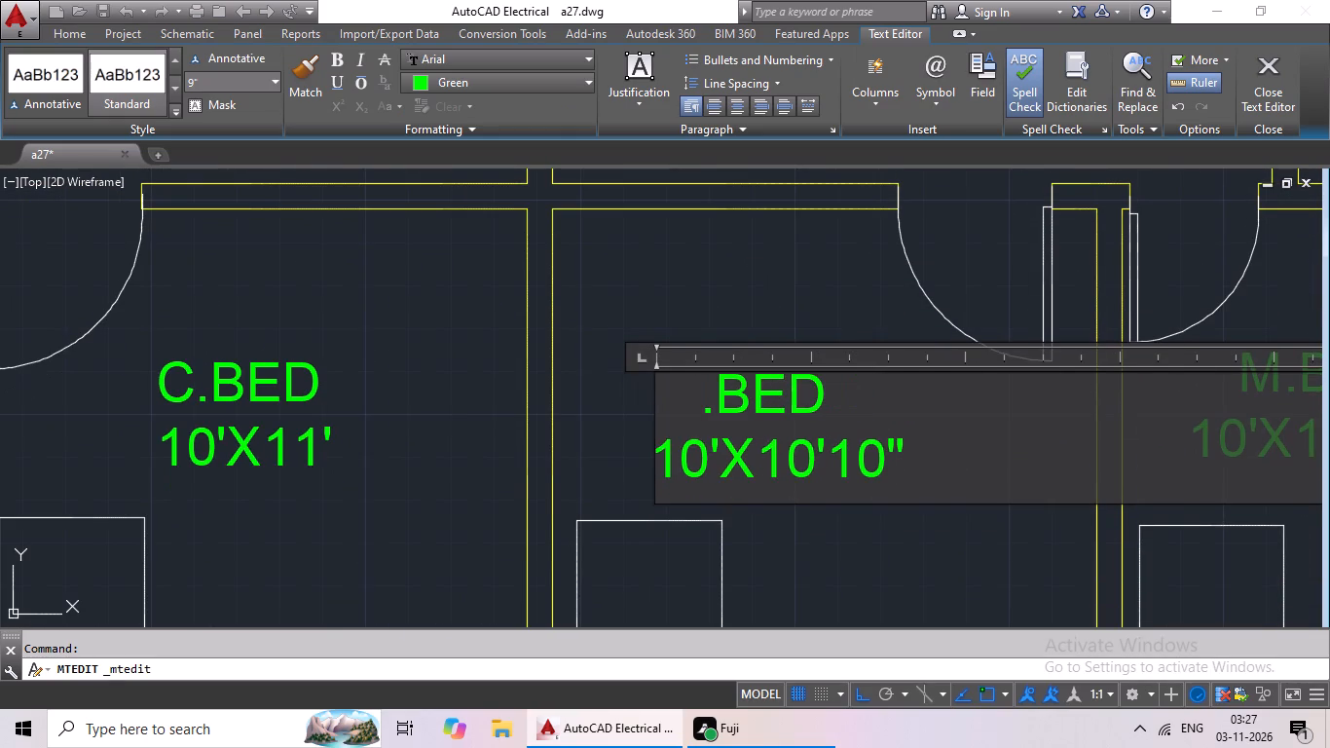
{"action": "key", "text": "shift+c"}
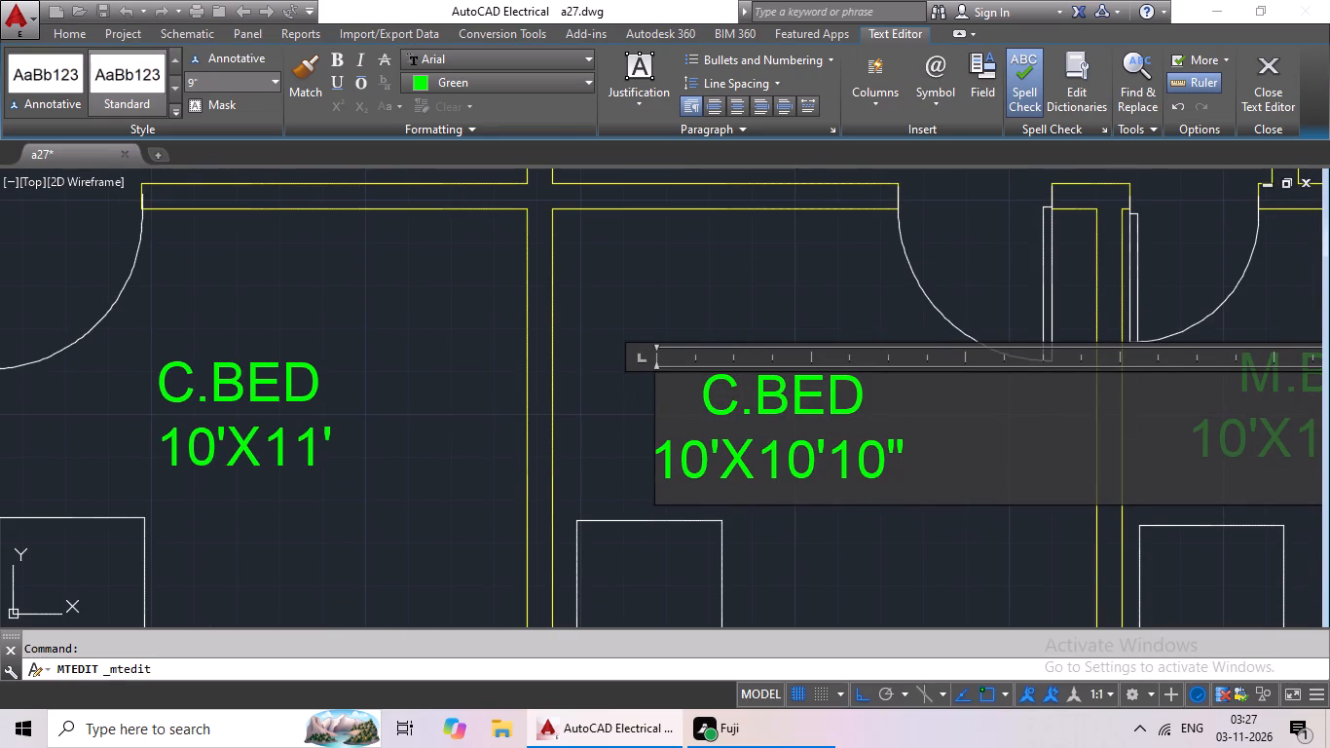
{"action": "left_click", "coordinate": [923, 452]}
{"action": "key", "text": "BackSpace"}
{"action": "key", "text": "BackSpace"}
{"action": "key", "text": "BackSpace"}
{"action": "key", "text": "BackSpace"}
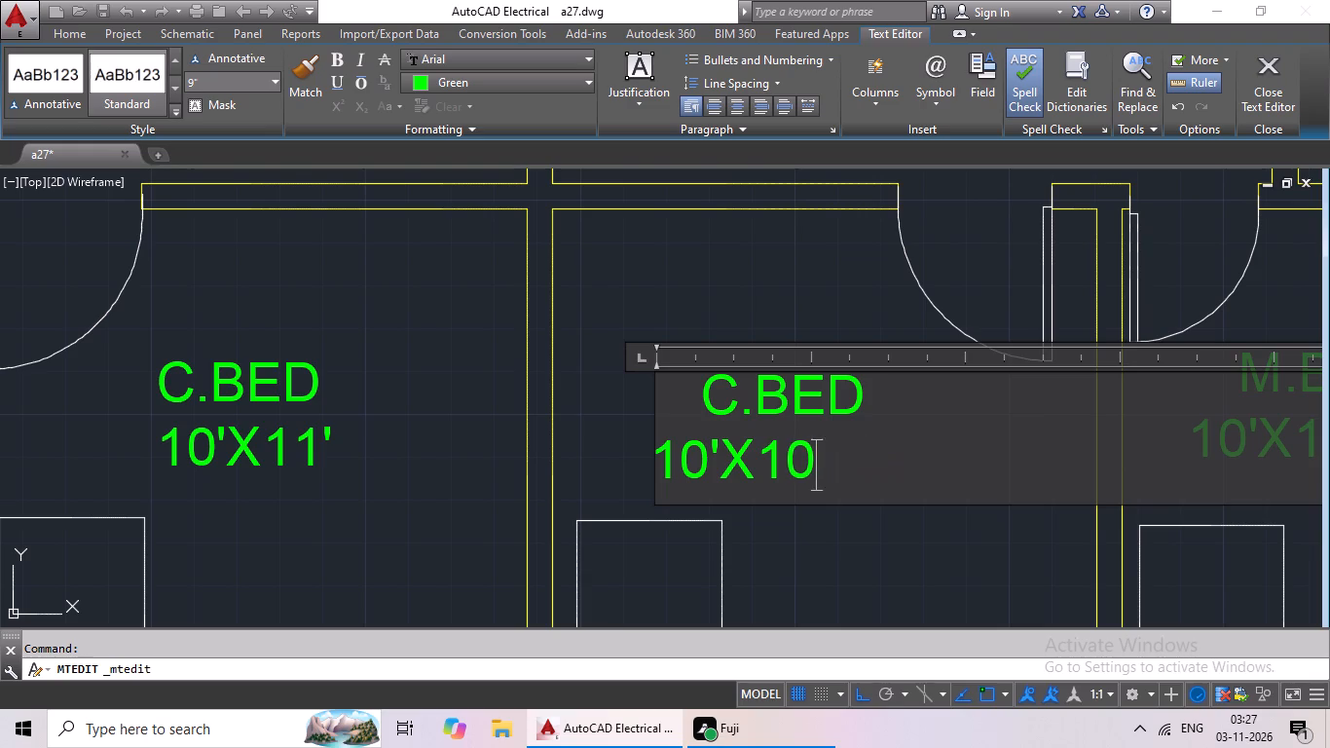
{"action": "key", "text": "BackSpace"}
{"action": "type", "text": "11'"}
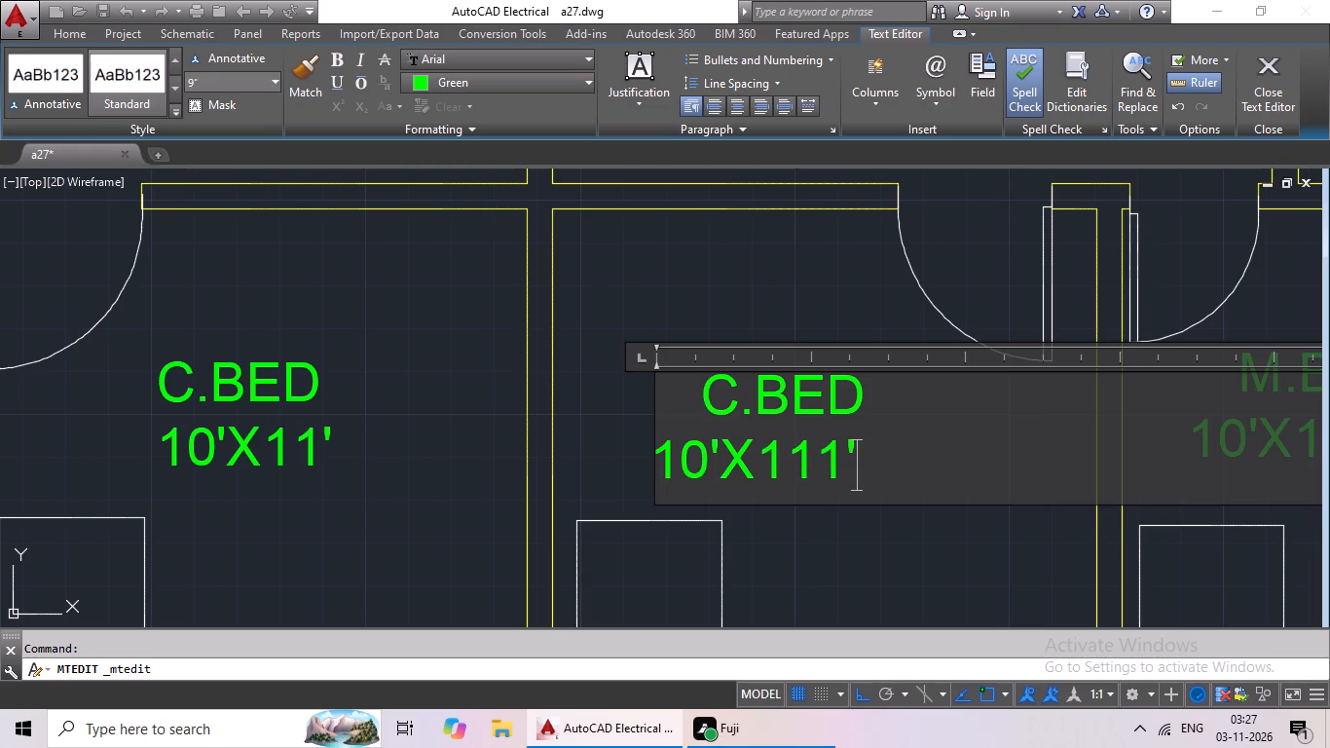
{"action": "key", "text": "BackSpace"}
{"action": "key", "text": "BackSpace"}
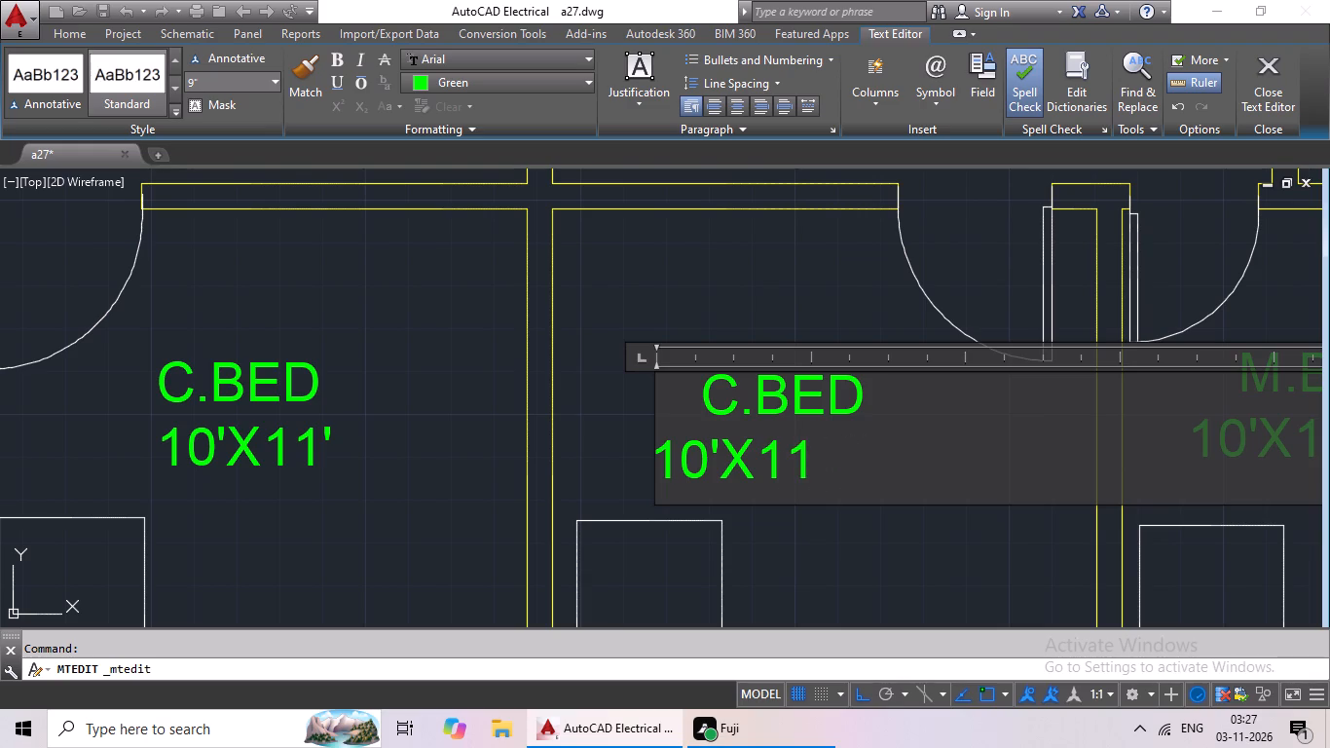
{"action": "key", "text": "1"}
{"action": "key", "text": "BackSpace"}
{"action": "type", "text": "';"}
{"action": "key", "text": "BackSpace"}
{"action": "left_click", "coordinate": [665, 462]}
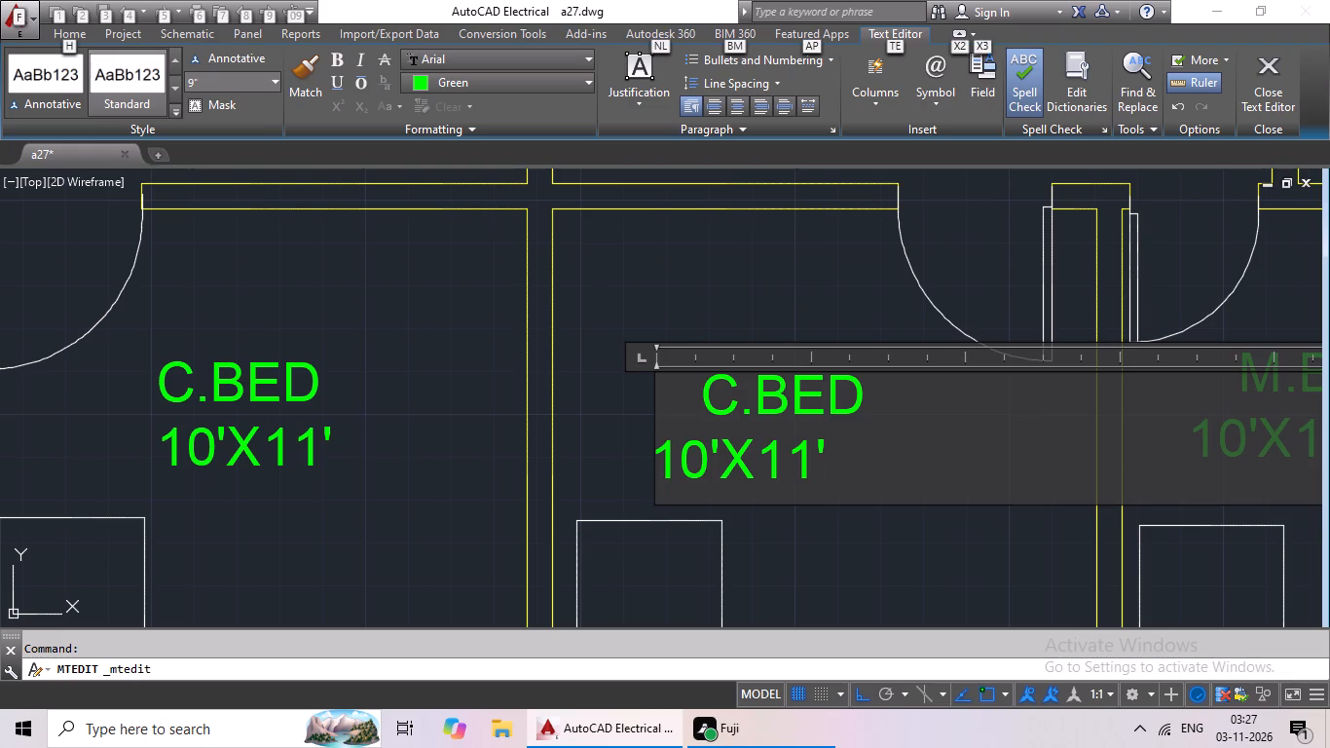
{"action": "key", "text": "space"}
{"action": "key", "text": "space"}
{"action": "left_click", "coordinate": [666, 462]}
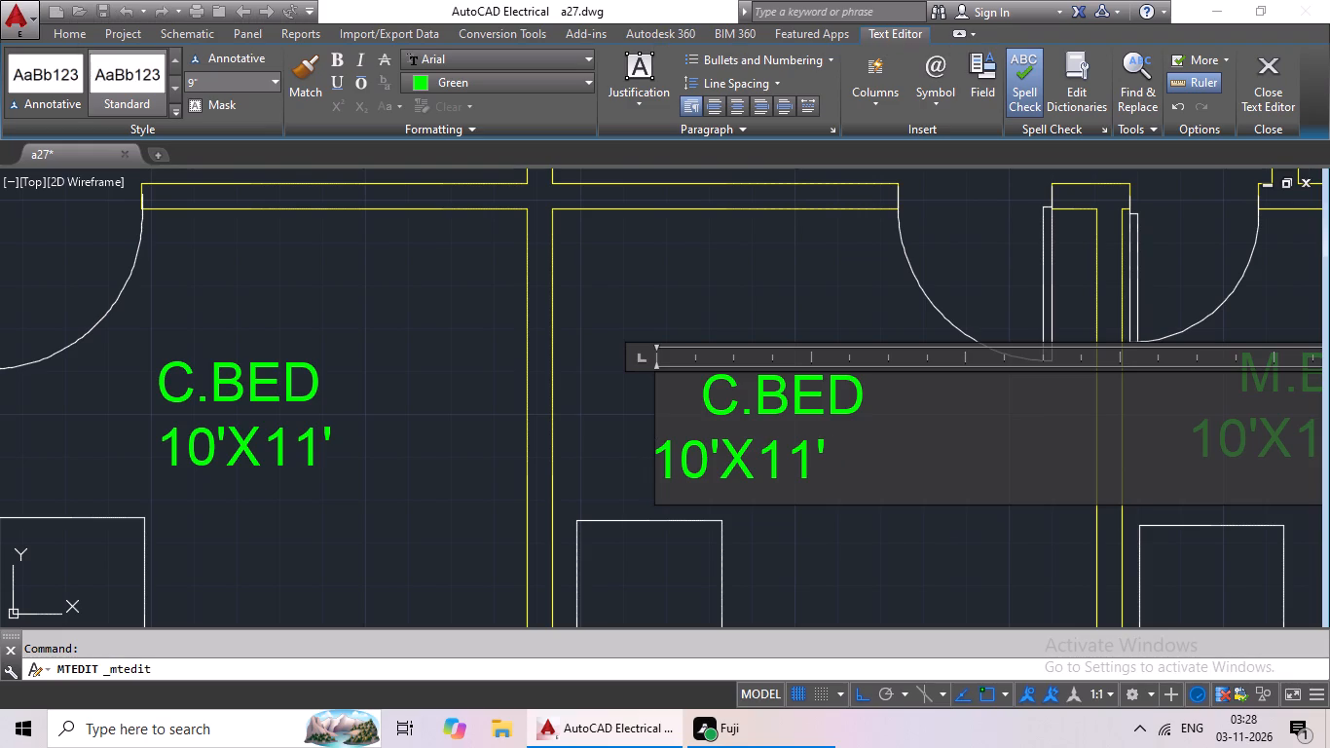
{"action": "left_click", "coordinate": [657, 458]}
{"action": "key", "text": "space"}
{"action": "key", "text": "space"}
{"action": "key", "text": "space"}
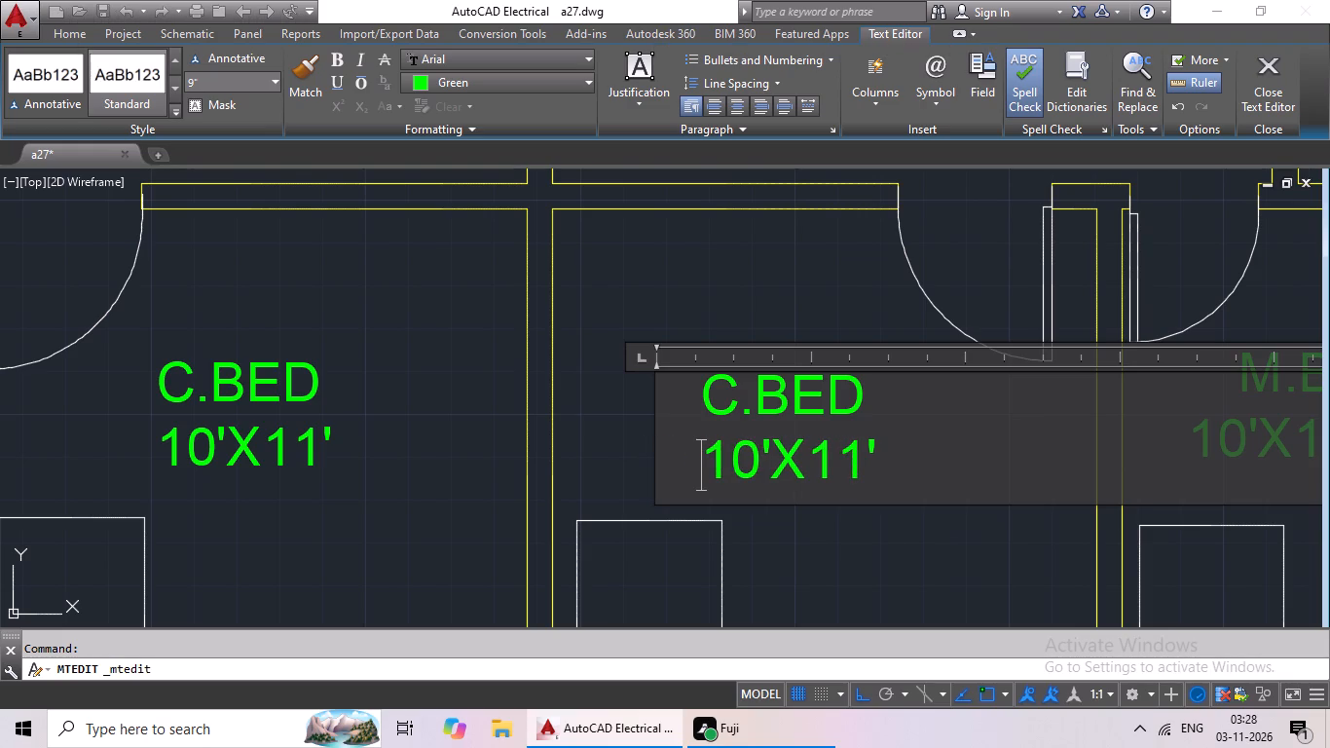
{"action": "left_click", "coordinate": [819, 548]}
Set the size in the easternmost south bedroom's M.BED label to 10'X11' and indent that line by three spaces.
{"action": "scroll", "coordinate": [871, 518], "scroll_direction": "down", "scroll_amount": 3}
{"action": "middle_click_drag", "start_coordinate": [891, 511], "coordinate": [752, 493]}
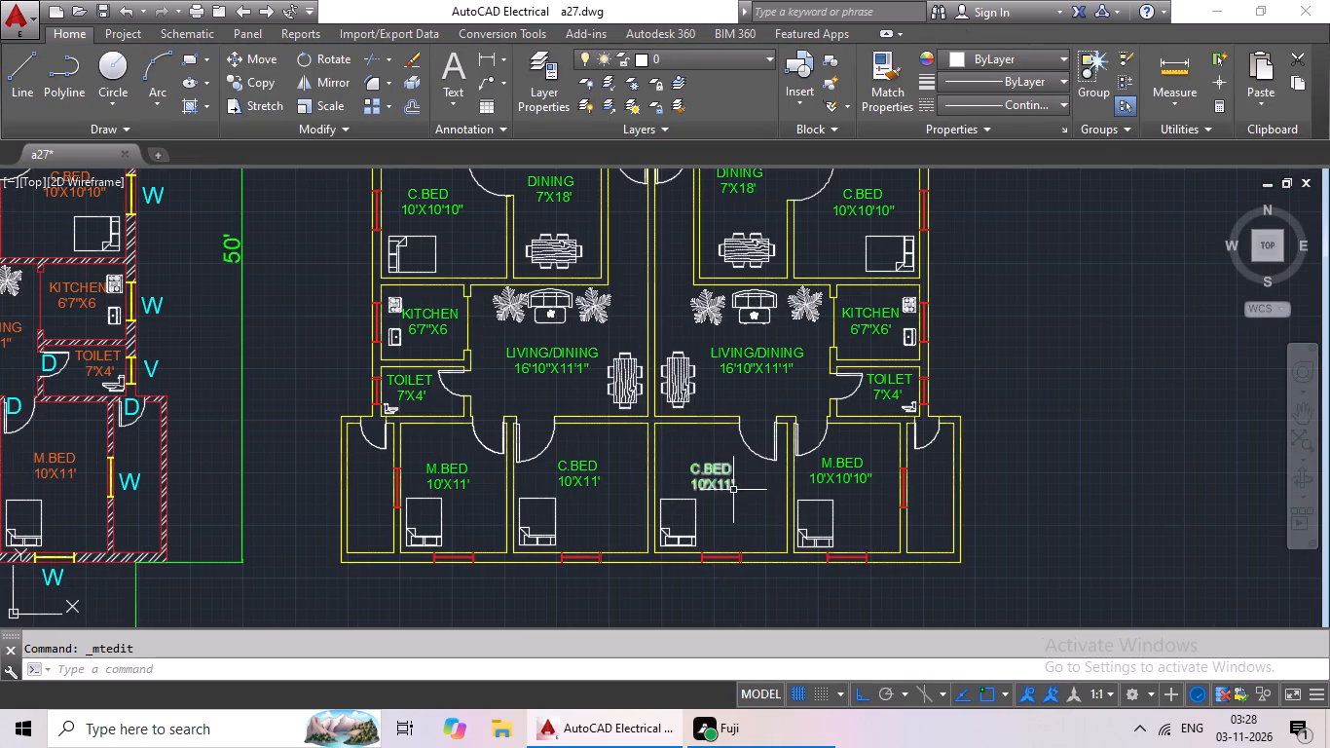
{"action": "double_click", "coordinate": [834, 465]}
{"action": "scroll", "coordinate": [873, 492], "scroll_direction": "up", "scroll_amount": 3}
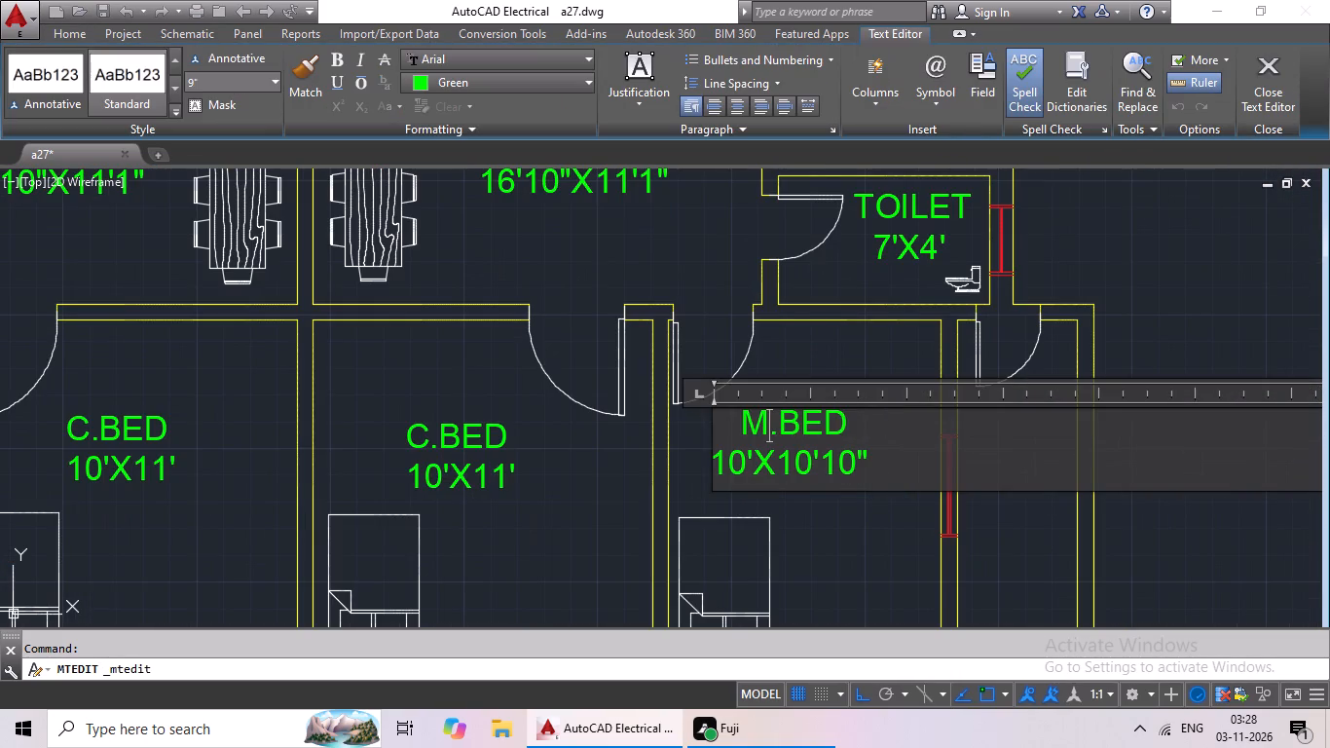
{"action": "scroll", "coordinate": [863, 471], "scroll_direction": "up", "scroll_amount": 2}
{"action": "left_click", "coordinate": [913, 457]}
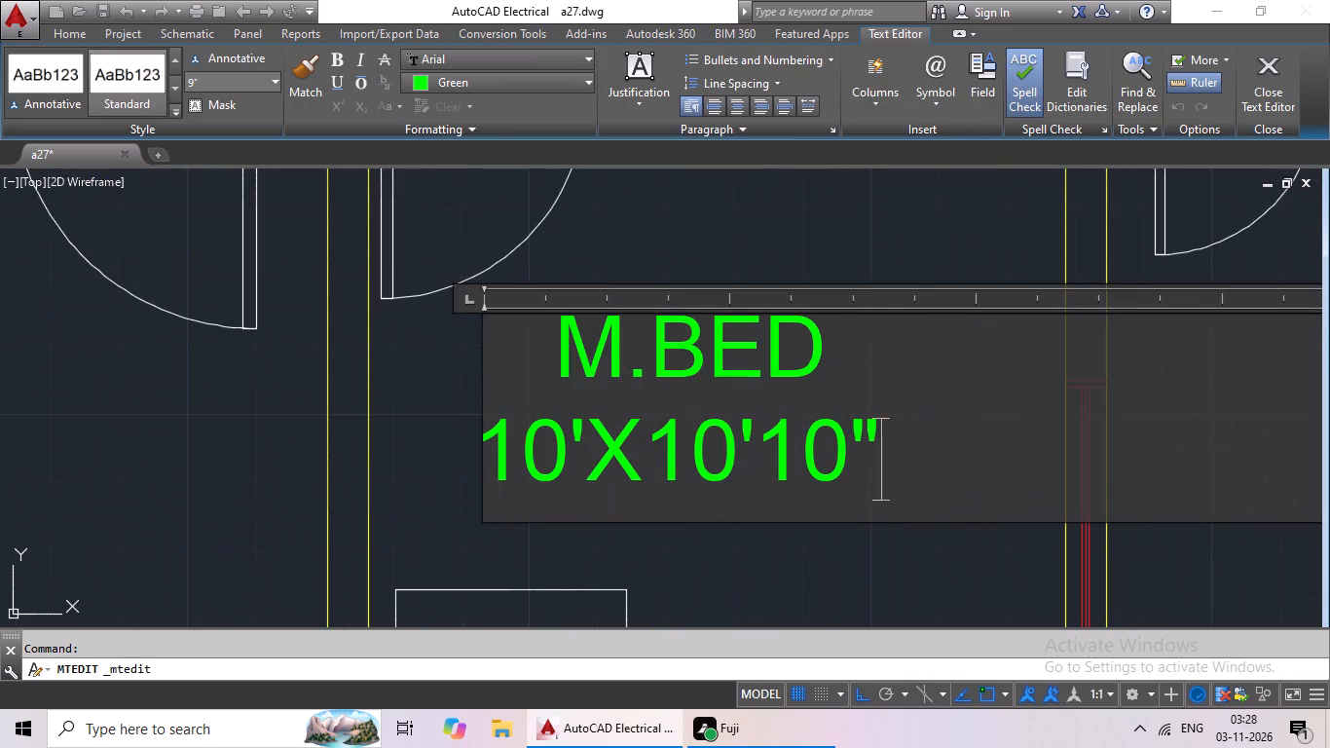
{"action": "key", "text": "BackSpace"}
{"action": "key", "text": "BackSpace"}
{"action": "key", "text": "BackSpace"}
{"action": "key", "text": "BackSpace"}
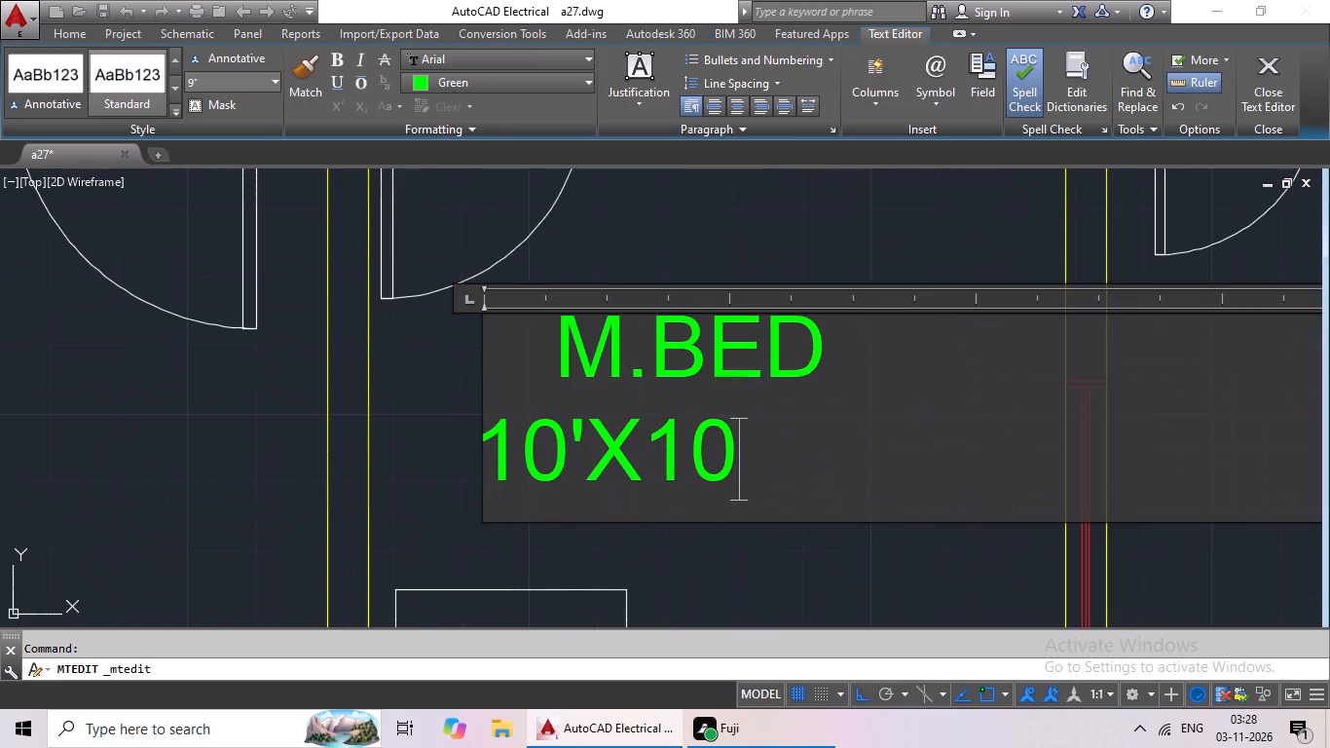
{"action": "key", "text": "BackSpace"}
{"action": "key", "text": "1"}
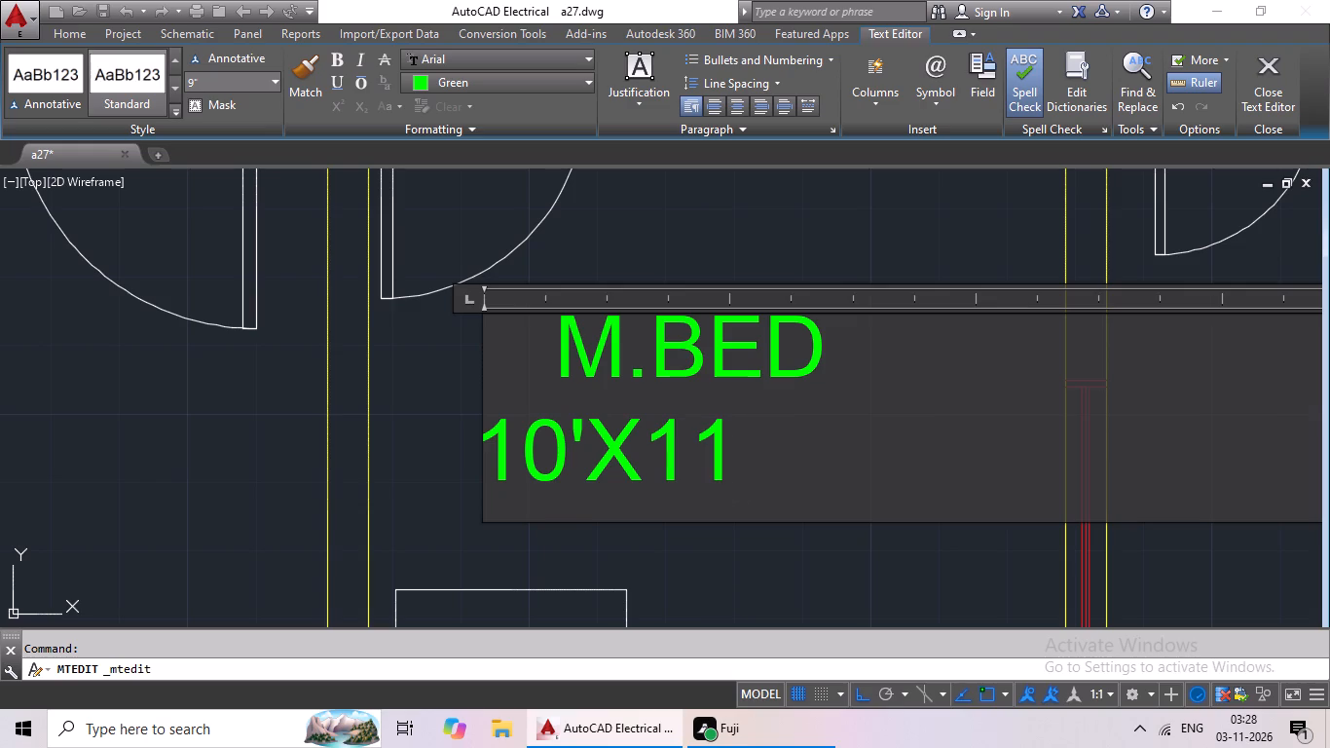
{"action": "key", "text": "apostrophe"}
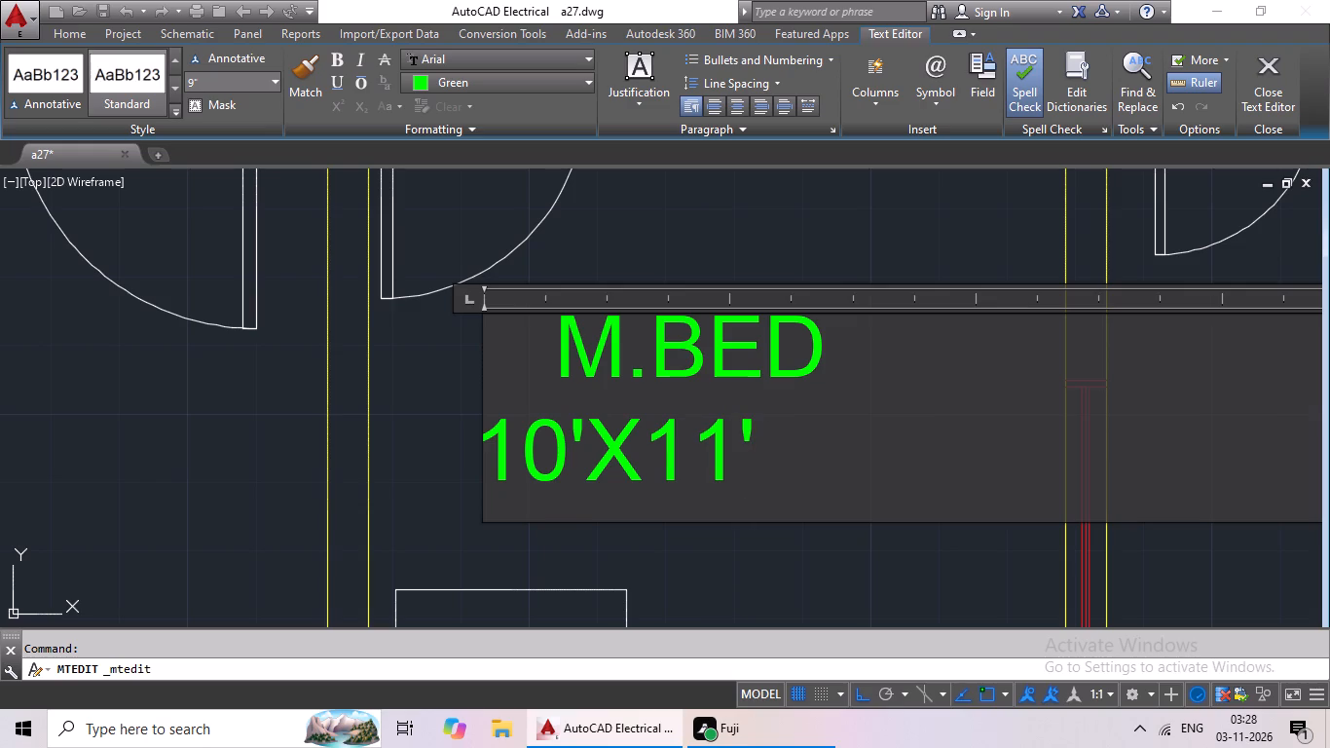
{"action": "left_click", "coordinate": [492, 472]}
{"action": "key", "text": "space"}
{"action": "key", "text": "space"}
{"action": "key", "text": "space"}
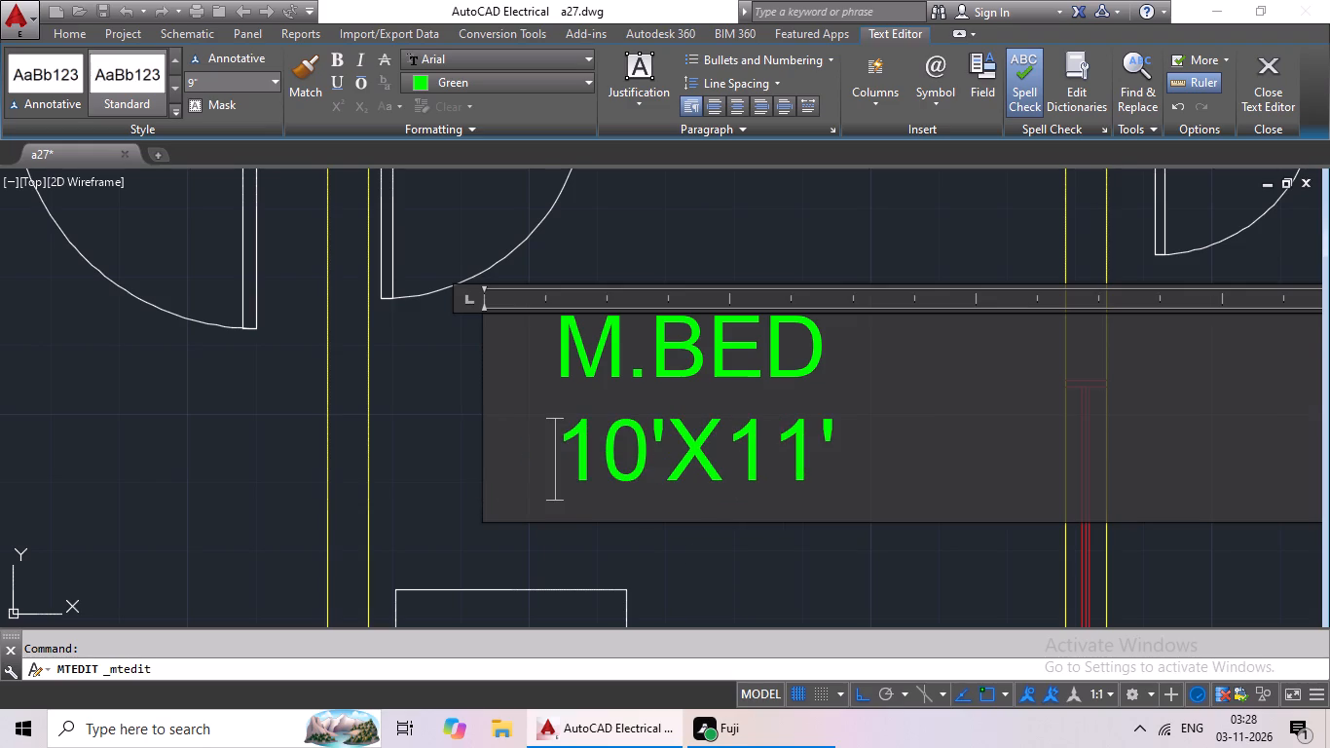
{"action": "left_click", "coordinate": [753, 558]}
Delete the spare M.BED 10'X10'10" label standing outside the yellow floor plan, east of its northern rooms.
{"action": "scroll", "coordinate": [824, 487], "scroll_direction": "down", "scroll_amount": 4}
{"action": "middle_click_drag", "start_coordinate": [831, 490], "coordinate": [869, 430]}
{"action": "scroll", "coordinate": [873, 428], "scroll_direction": "down", "scroll_amount": 1}
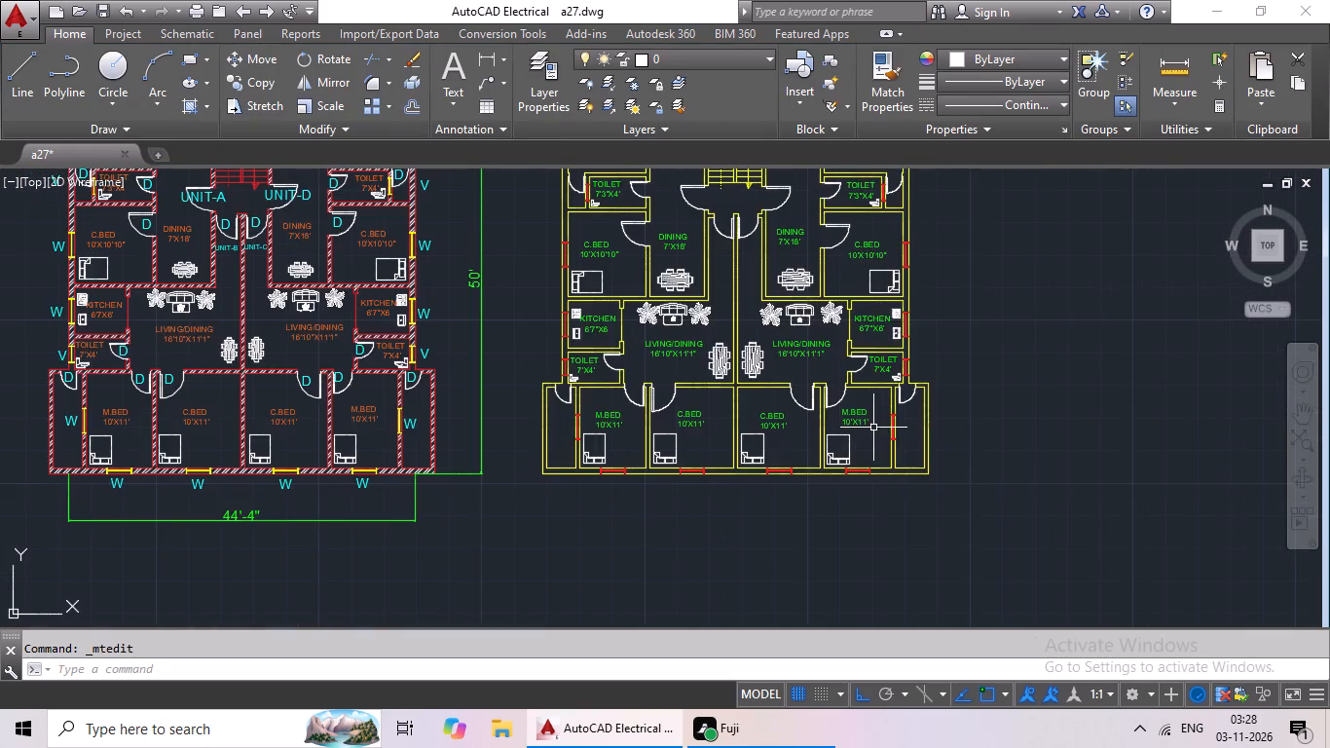
{"action": "middle_click_drag", "start_coordinate": [873, 428], "coordinate": [822, 541]}
{"action": "scroll", "coordinate": [964, 404], "scroll_direction": "down", "scroll_amount": 2}
{"action": "middle_click_drag", "start_coordinate": [964, 404], "coordinate": [918, 430]}
{"action": "scroll", "coordinate": [949, 346], "scroll_direction": "up", "scroll_amount": 3}
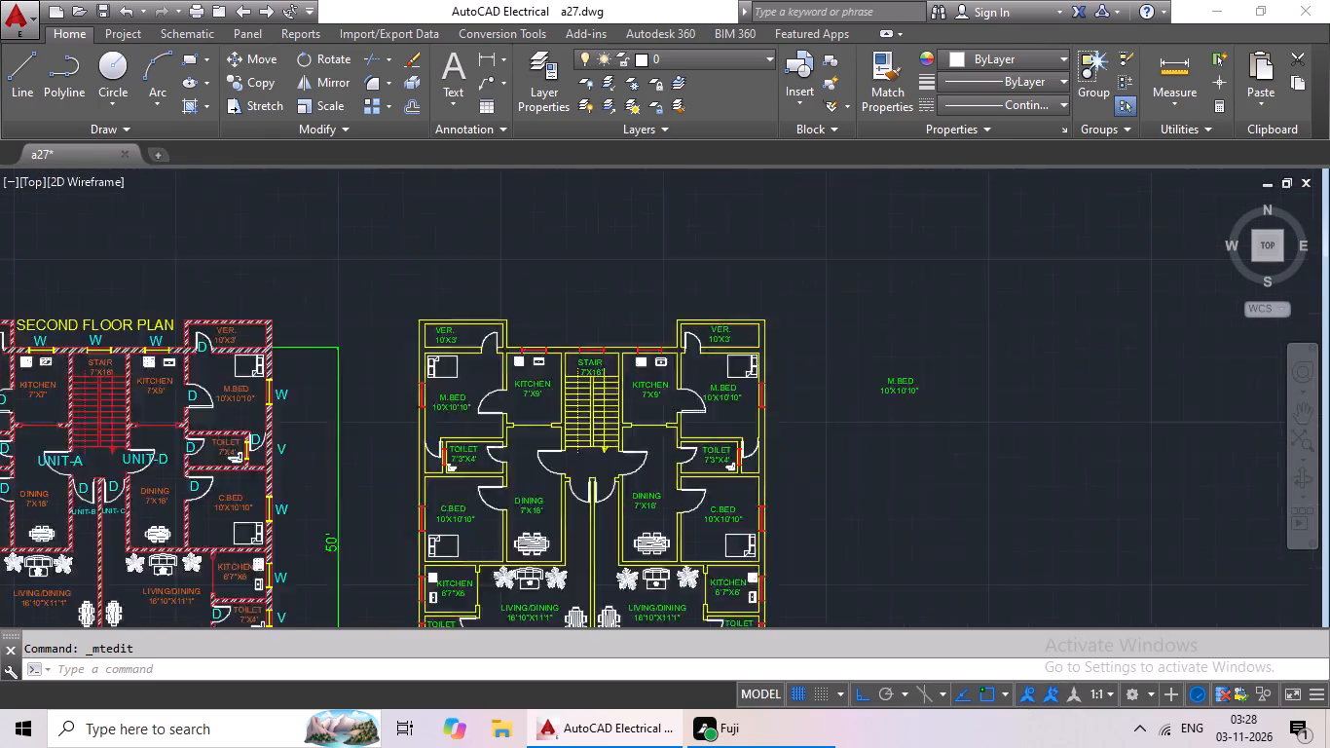
{"action": "scroll", "coordinate": [944, 356], "scroll_direction": "up", "scroll_amount": 1}
{"action": "left_click_drag", "start_coordinate": [951, 343], "coordinate": [1002, 583]}
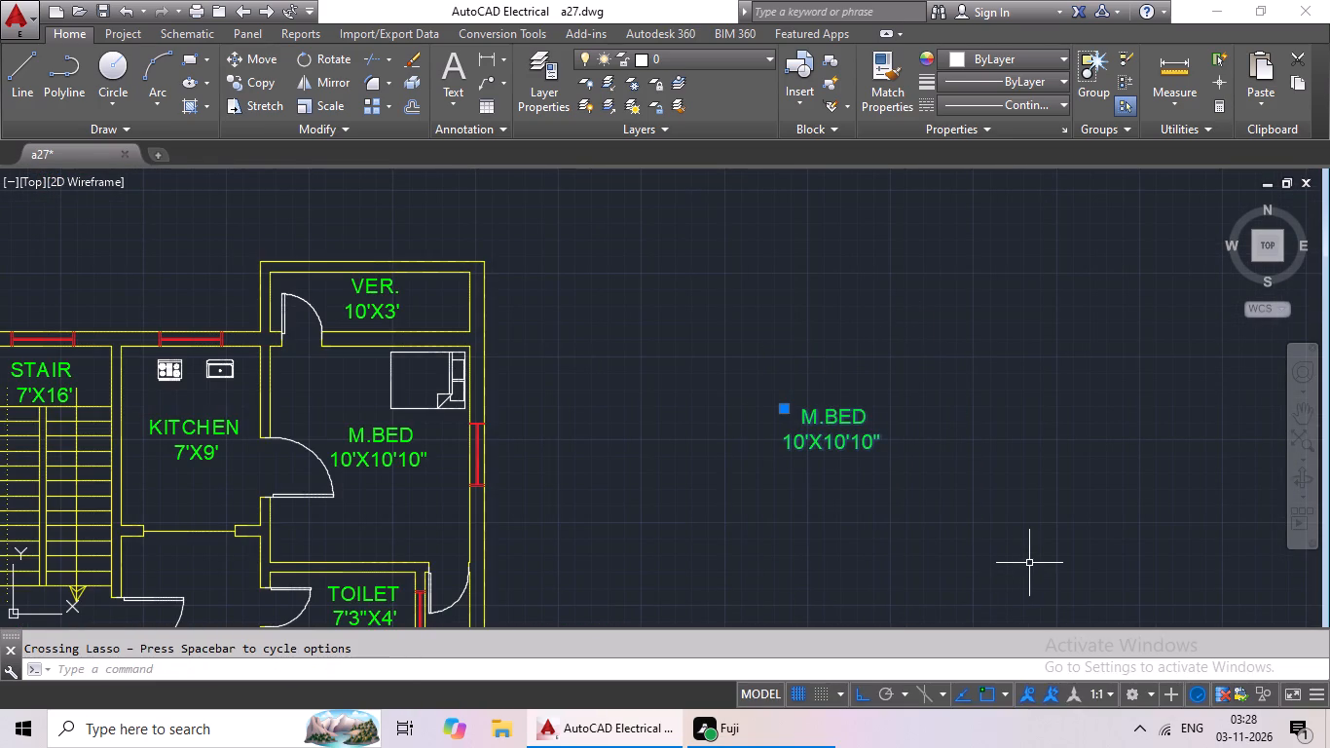
{"action": "key", "text": "Delete"}
Examine the labelled yellow floor plan and compare it with the finished first and second floor plans.
{"action": "scroll", "coordinate": [1051, 554], "scroll_direction": "down", "scroll_amount": 3}
{"action": "middle_click_drag", "start_coordinate": [1056, 567], "coordinate": [986, 368]}
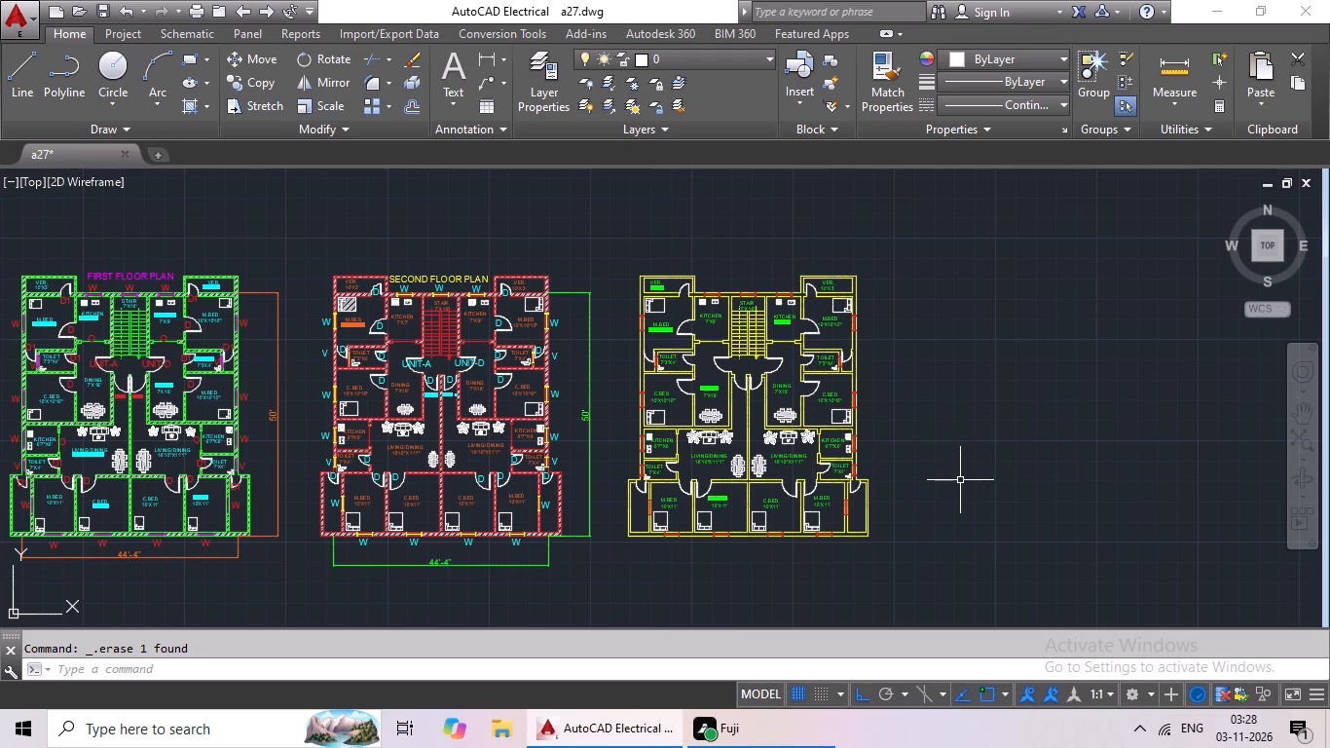
{"action": "middle_click_drag", "start_coordinate": [965, 451], "coordinate": [911, 453]}
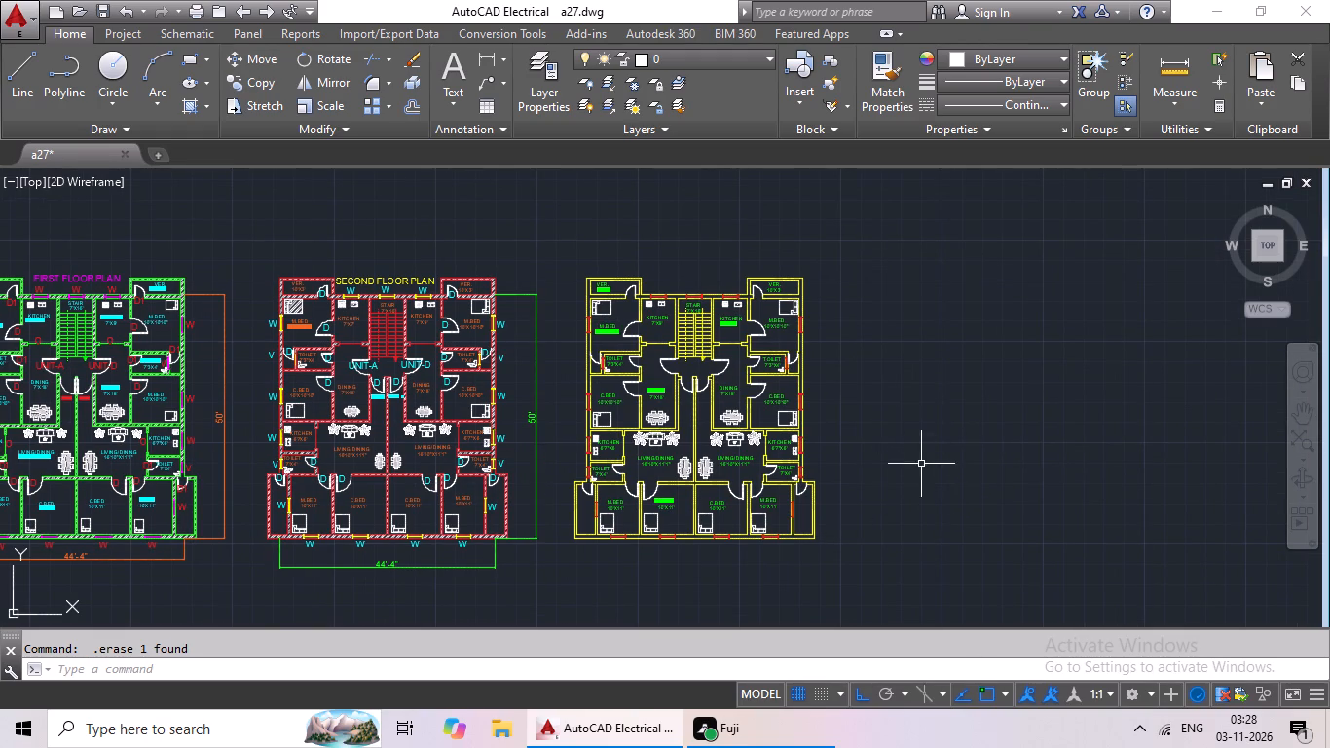
{"action": "scroll", "coordinate": [724, 280], "scroll_direction": "up", "scroll_amount": 2}
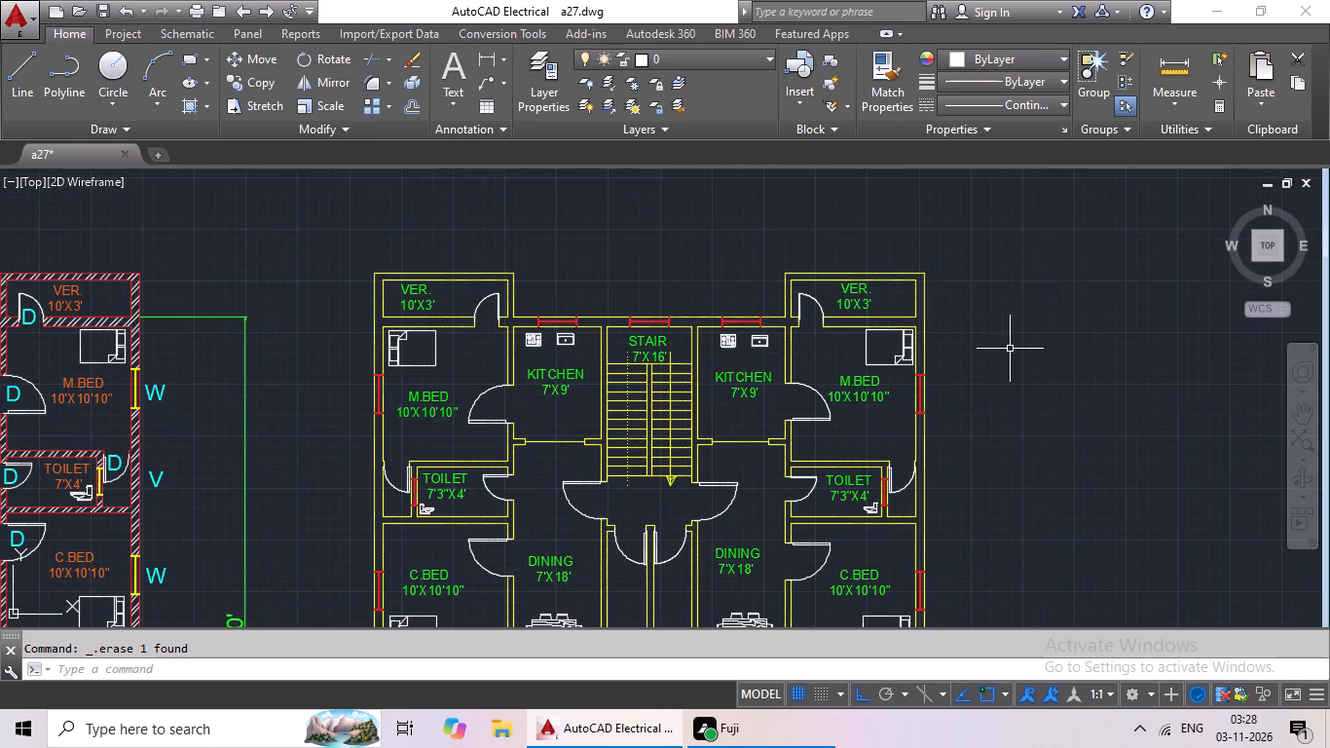
{"action": "middle_click_drag", "start_coordinate": [1012, 349], "coordinate": [778, 328]}
{"action": "scroll", "coordinate": [804, 318], "scroll_direction": "down", "scroll_amount": 1}
{"action": "middle_click_drag", "start_coordinate": [804, 317], "coordinate": [815, 280]}
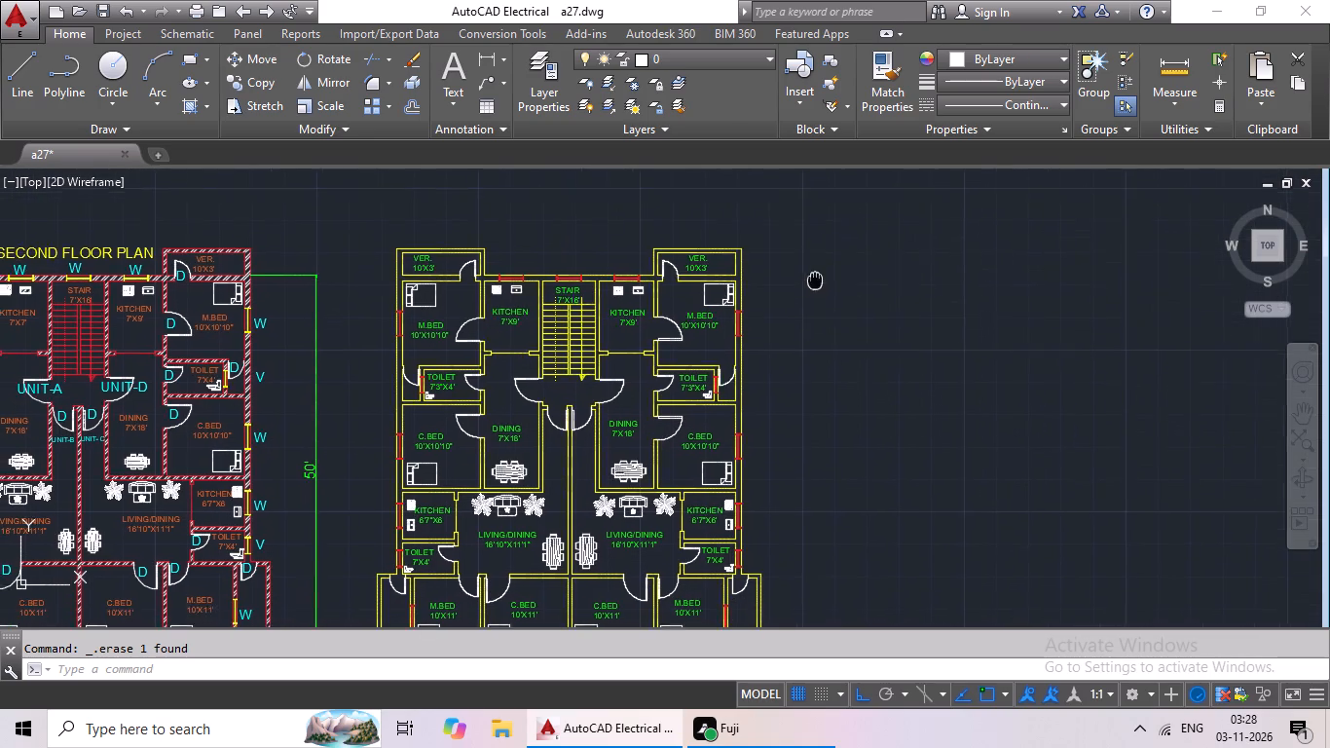
{"action": "middle_click_drag", "start_coordinate": [818, 275], "coordinate": [833, 228]}
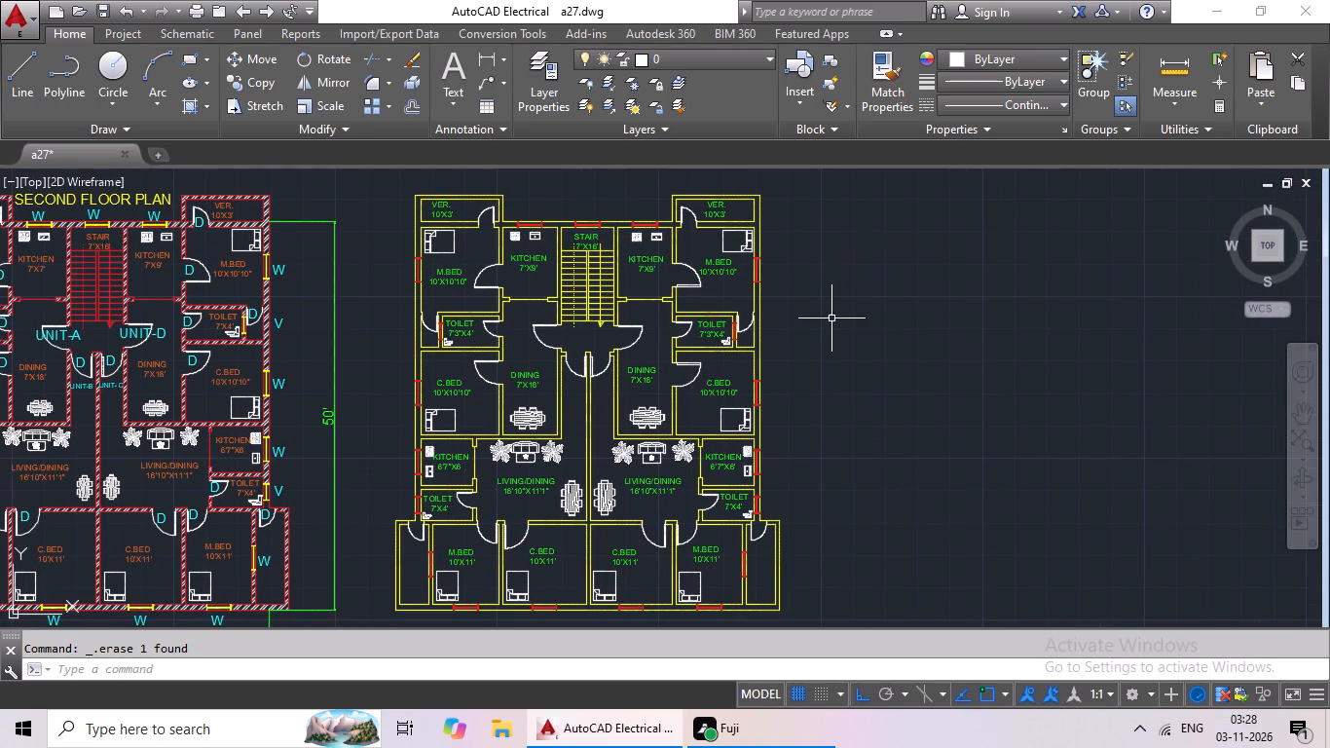
{"action": "key", "text": "Escape"}
{"action": "middle_click_drag", "start_coordinate": [839, 293], "coordinate": [725, 402]}
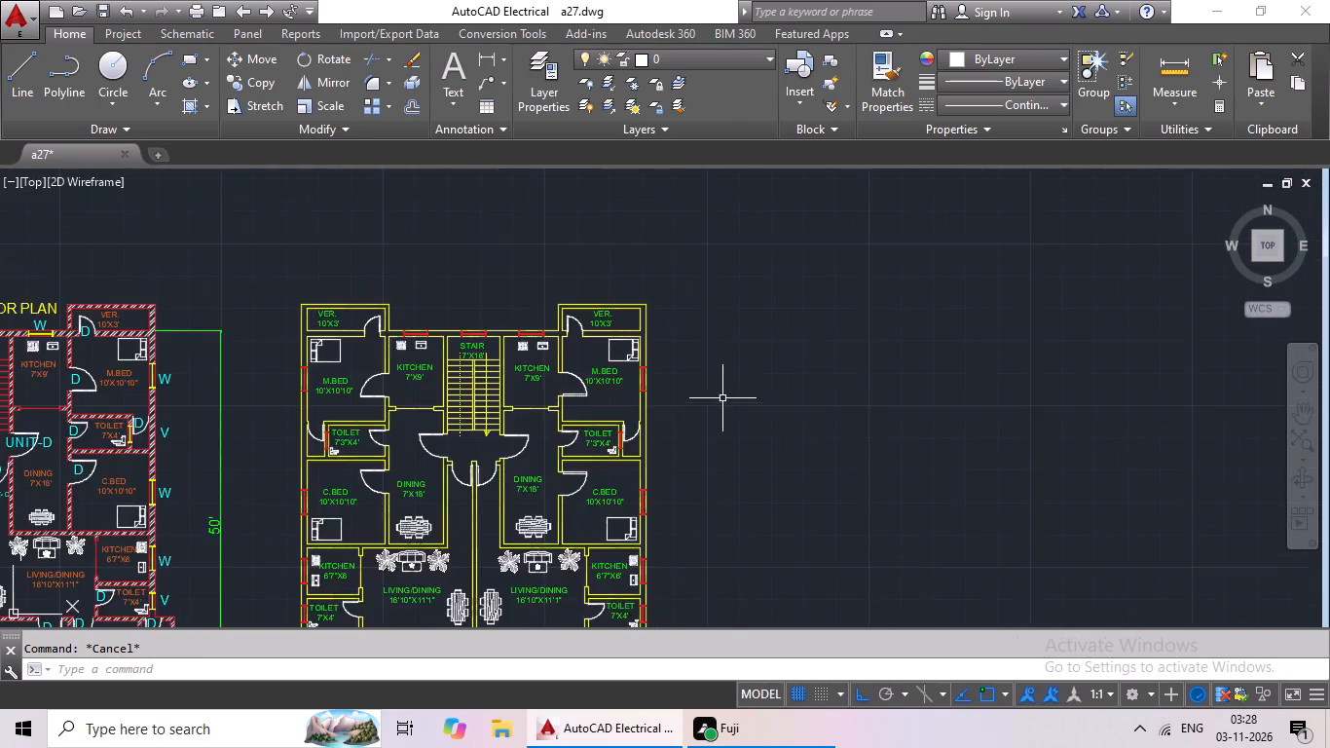
{"action": "scroll", "coordinate": [720, 388], "scroll_direction": "up", "scroll_amount": 1}
{"action": "scroll", "coordinate": [720, 387], "scroll_direction": "down", "scroll_amount": 1}
{"action": "middle_click_drag", "start_coordinate": [720, 386], "coordinate": [755, 321]}
{"action": "scroll", "coordinate": [762, 320], "scroll_direction": "down", "scroll_amount": 2}
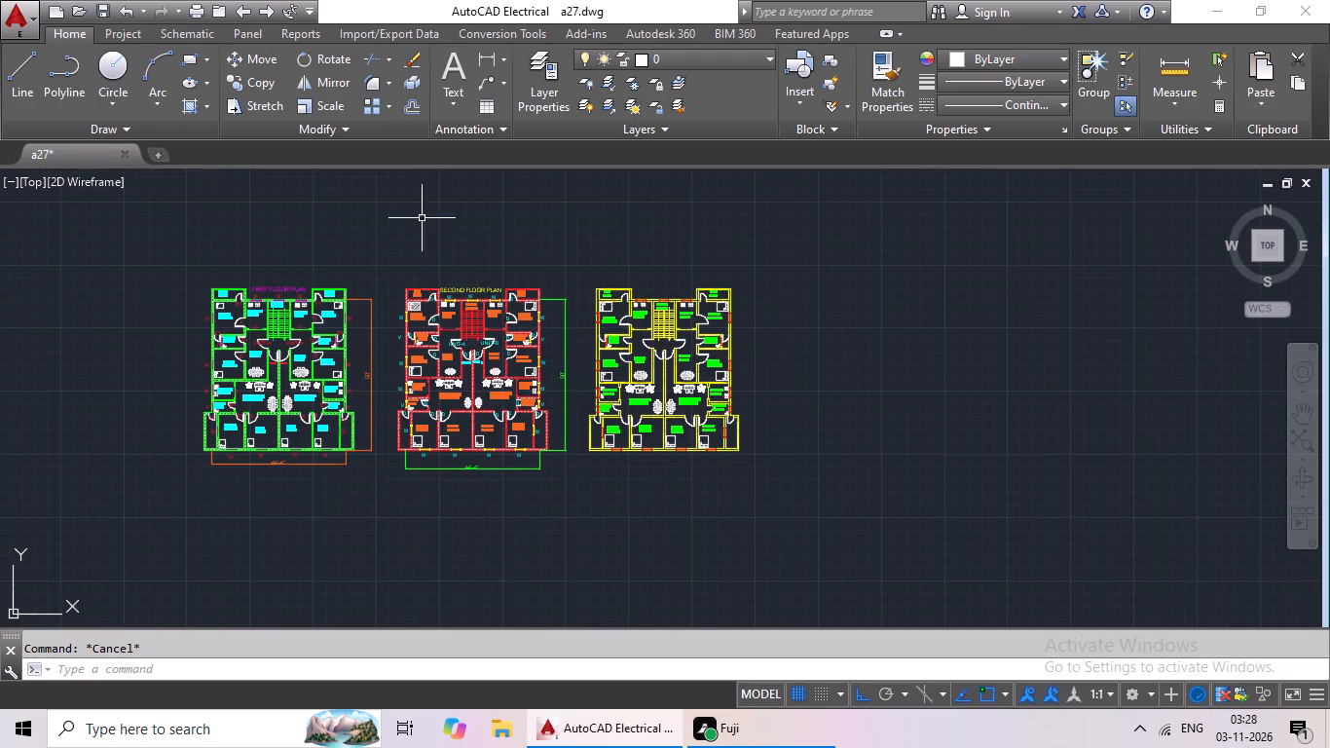
Create a multiline text W in the empty area northeast of the yellow plan, height 1'-3", orange colour 242,103,34.
{"action": "left_click_drag", "start_coordinate": [459, 90], "coordinate": [451, 105]}
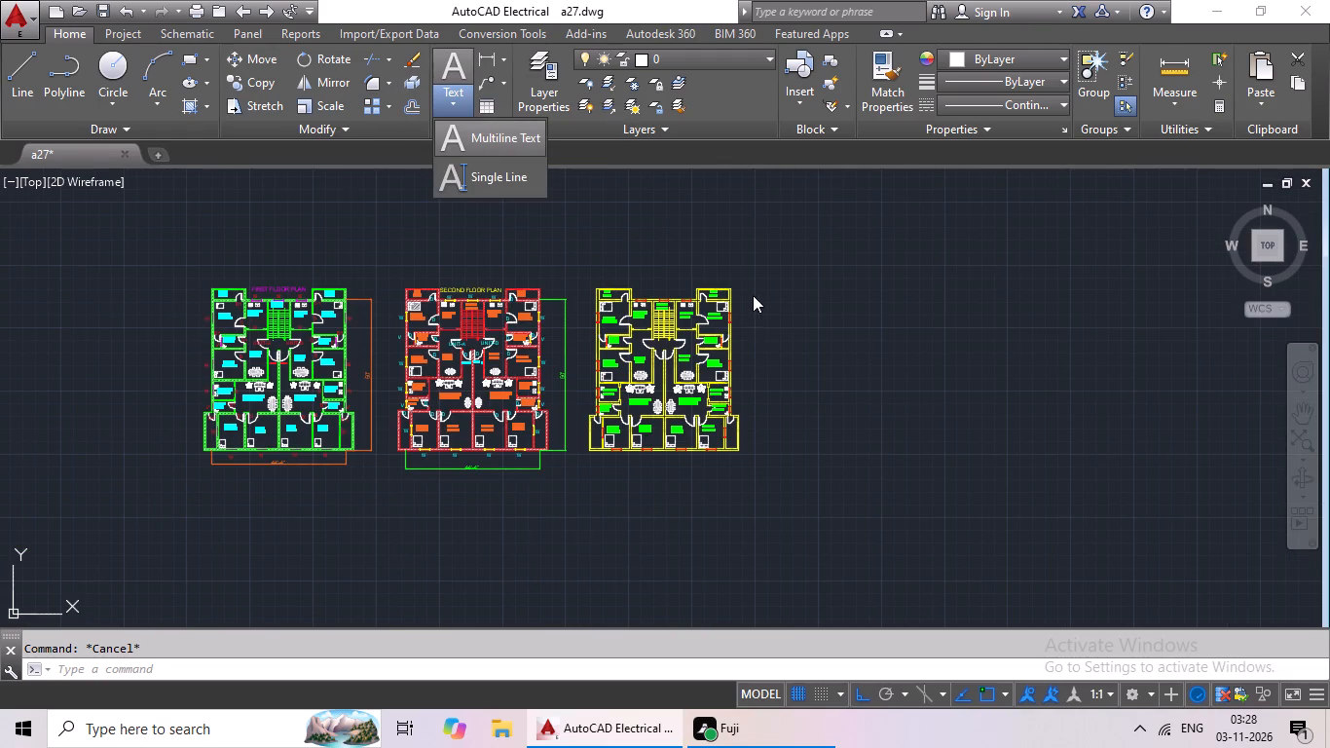
{"action": "left_click", "coordinate": [498, 131]}
{"action": "scroll", "coordinate": [756, 211], "scroll_direction": "down", "scroll_amount": 1}
{"action": "middle_click_drag", "start_coordinate": [804, 302], "coordinate": [674, 334]}
{"action": "left_click", "coordinate": [717, 283]}
{"action": "left_click", "coordinate": [1086, 337]}
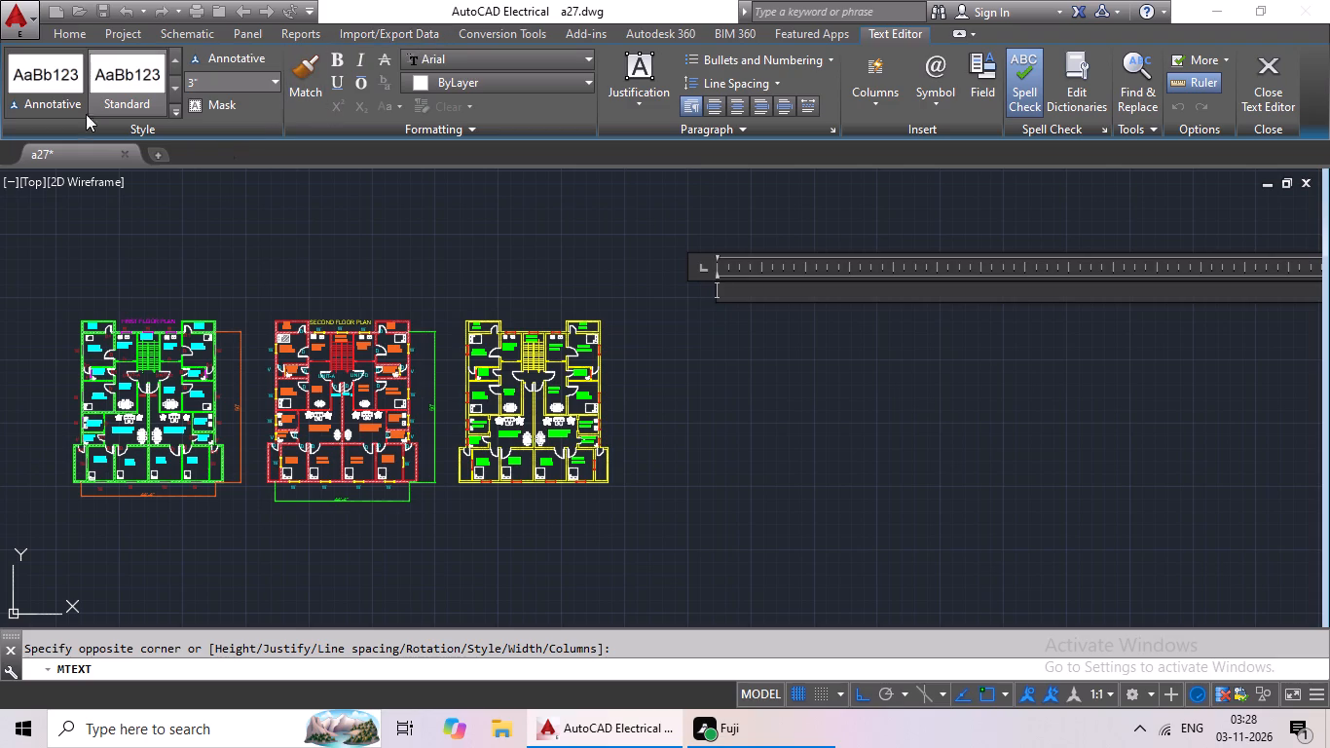
{"action": "left_click", "coordinate": [277, 80]}
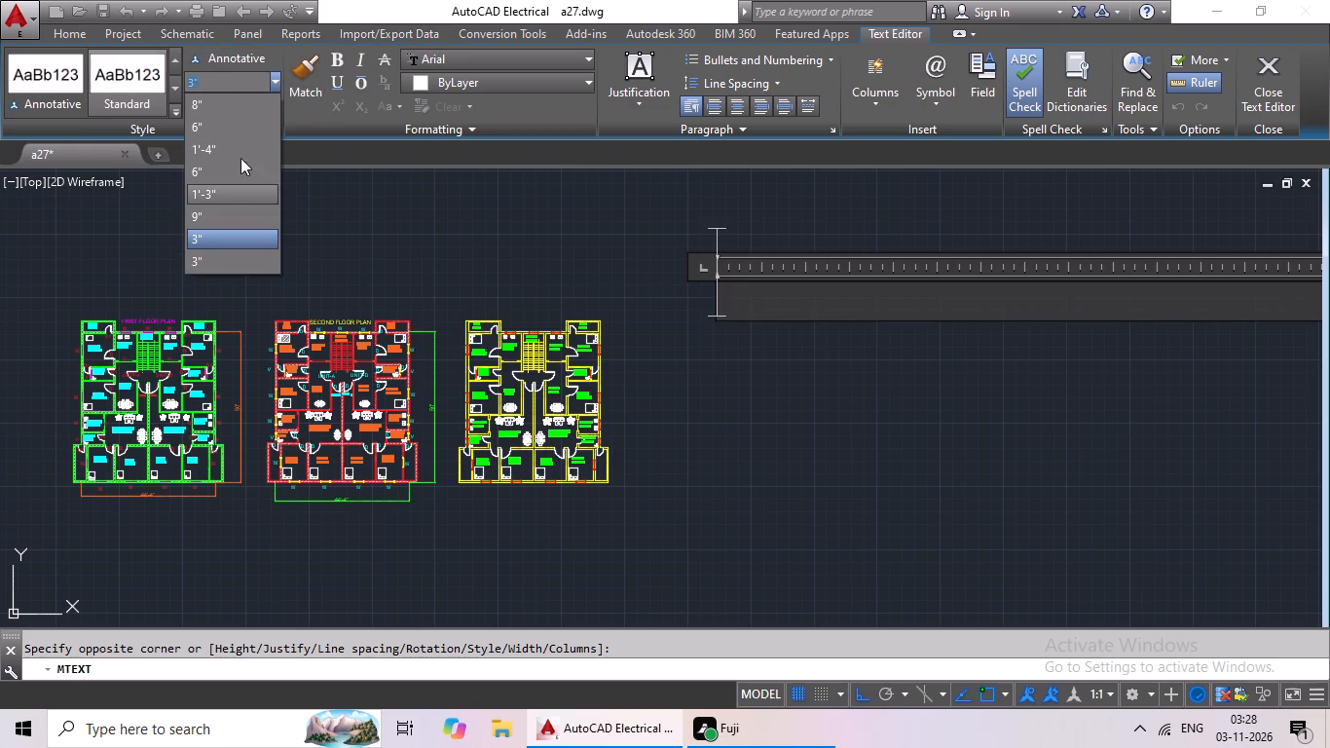
{"action": "left_click", "coordinate": [221, 194]}
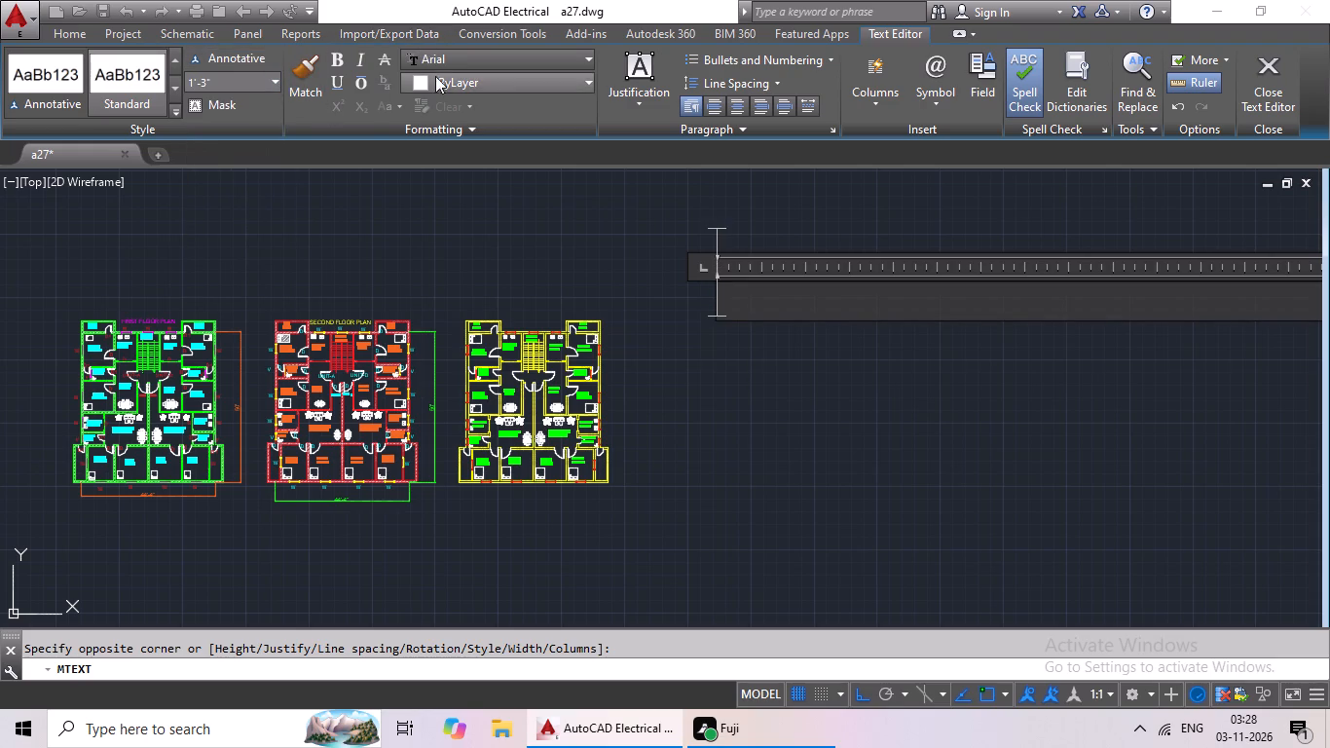
{"action": "left_click", "coordinate": [500, 82]}
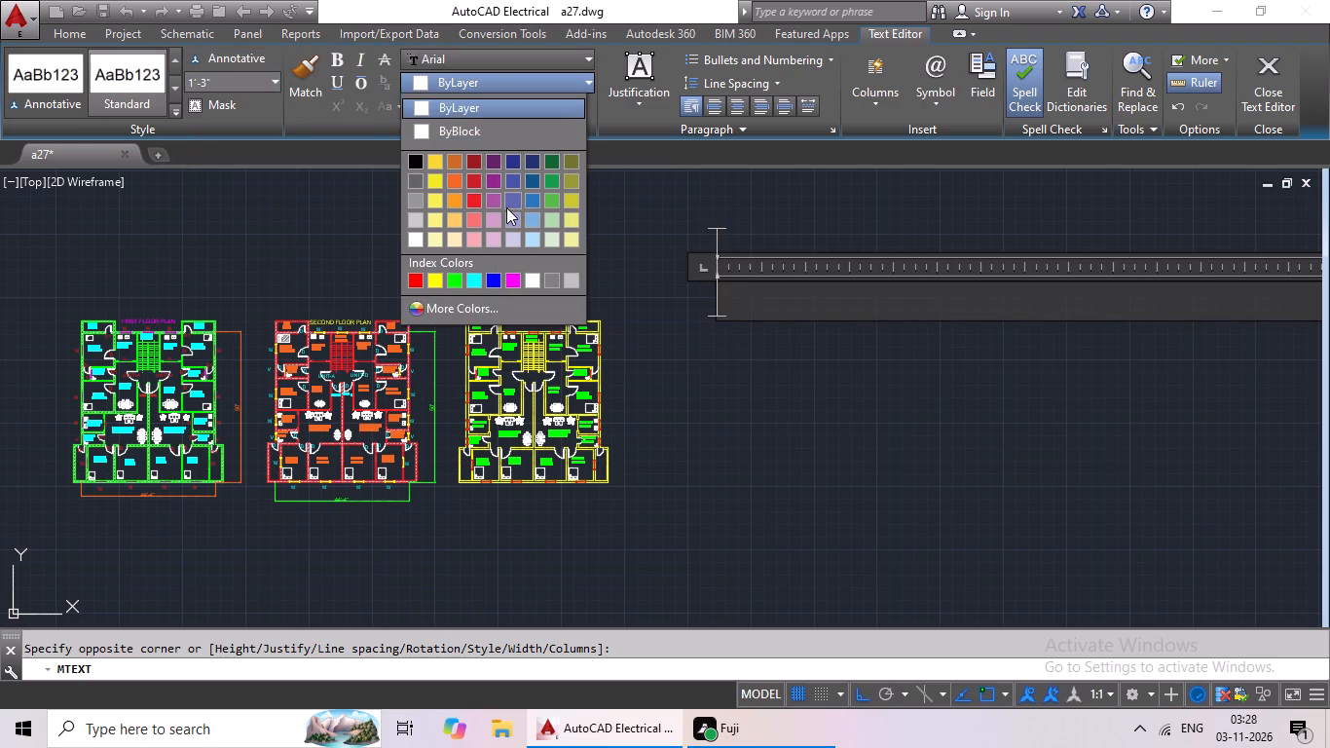
{"action": "left_click", "coordinate": [453, 180]}
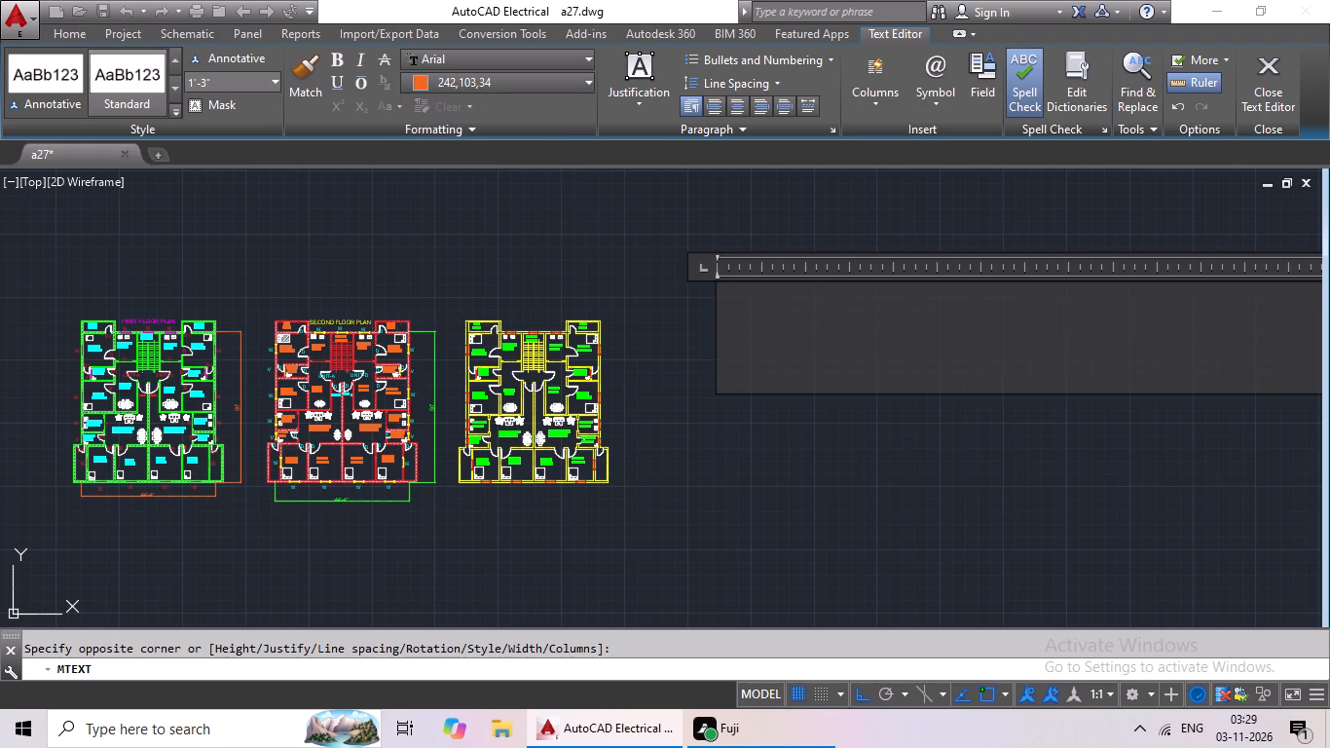
{"action": "key", "text": "shift+w"}
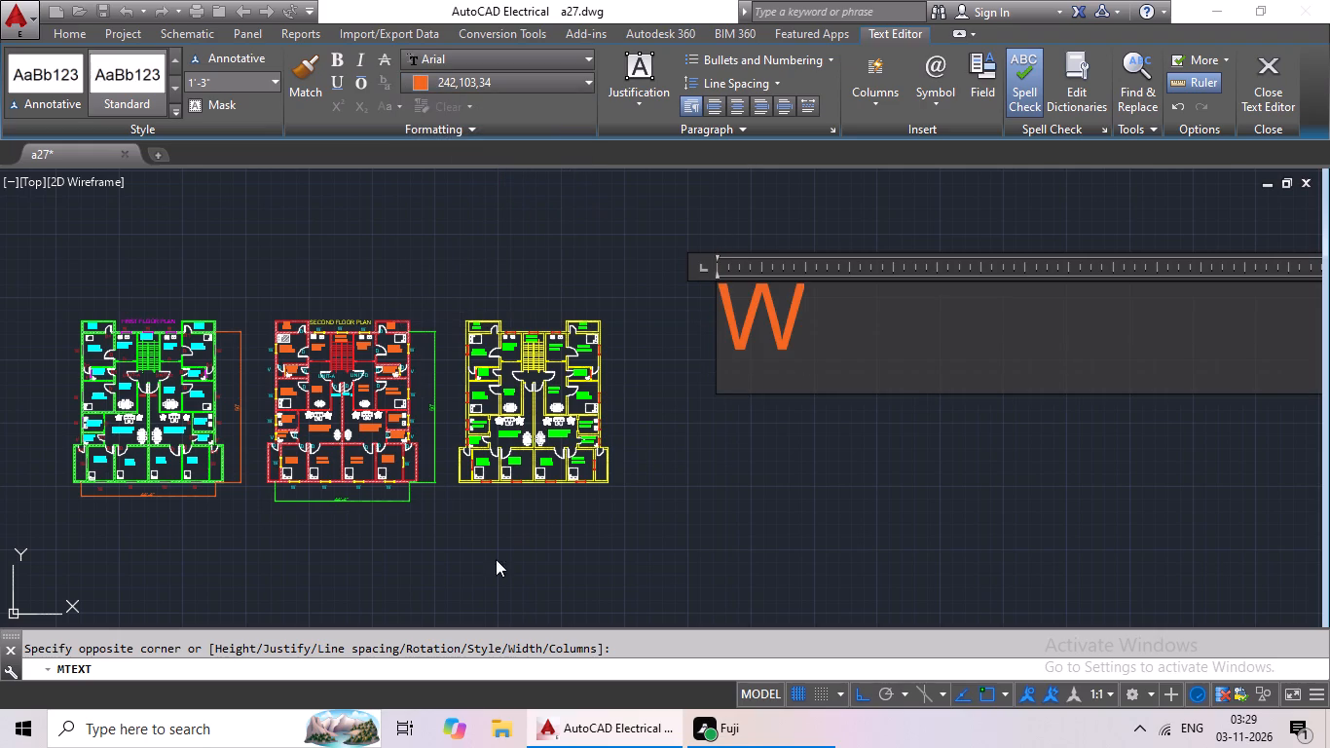
{"action": "left_click", "coordinate": [720, 478]}
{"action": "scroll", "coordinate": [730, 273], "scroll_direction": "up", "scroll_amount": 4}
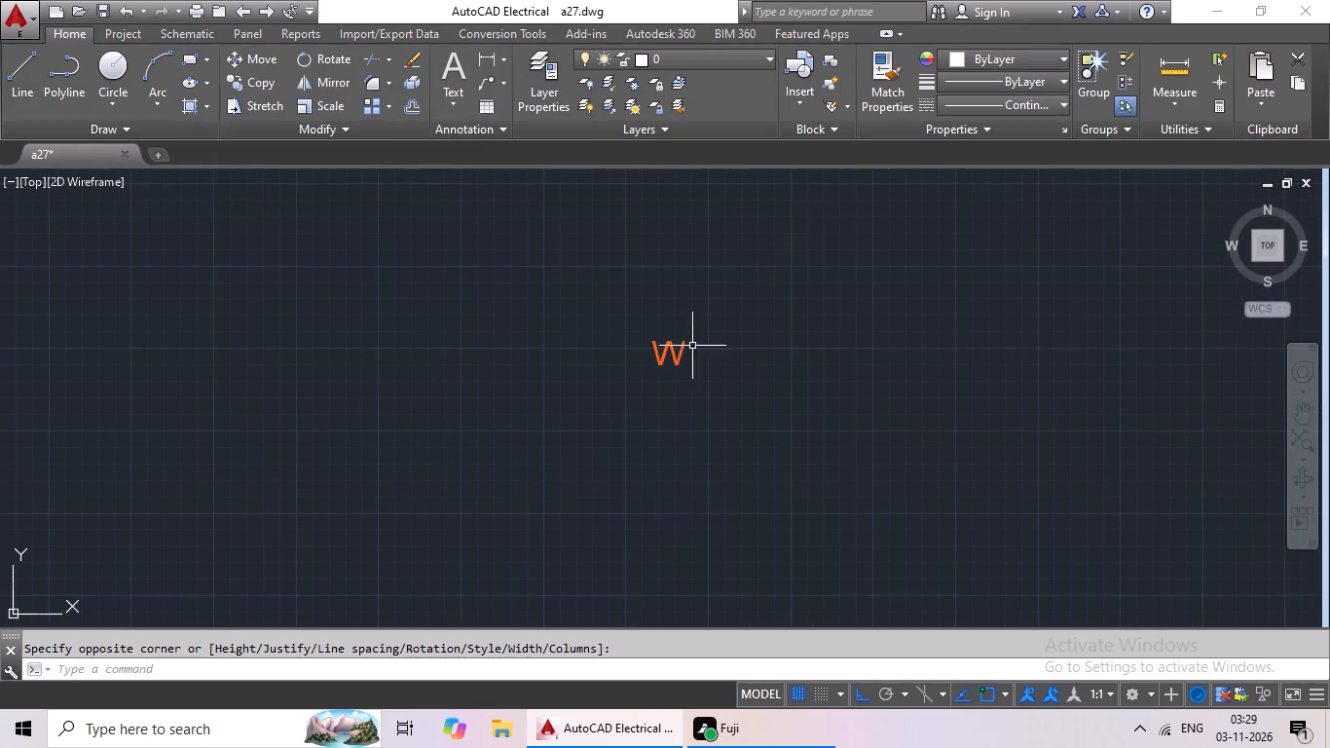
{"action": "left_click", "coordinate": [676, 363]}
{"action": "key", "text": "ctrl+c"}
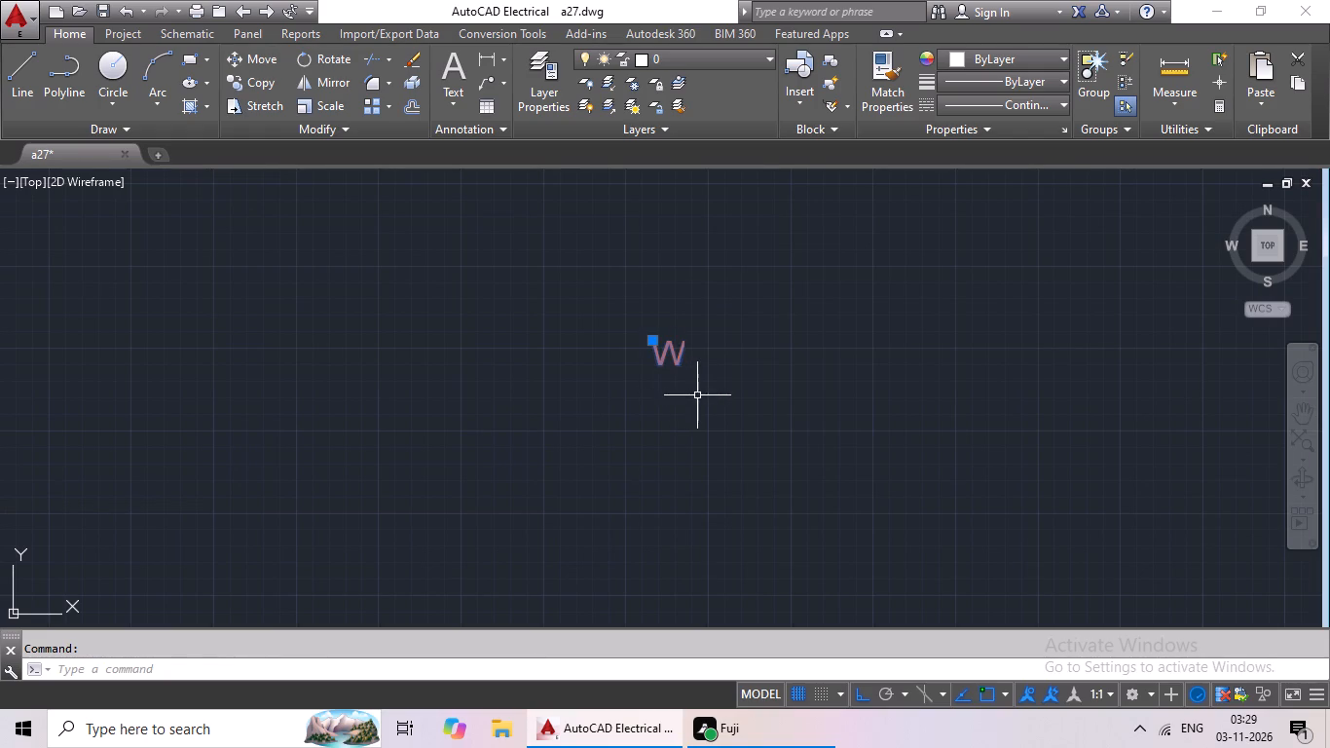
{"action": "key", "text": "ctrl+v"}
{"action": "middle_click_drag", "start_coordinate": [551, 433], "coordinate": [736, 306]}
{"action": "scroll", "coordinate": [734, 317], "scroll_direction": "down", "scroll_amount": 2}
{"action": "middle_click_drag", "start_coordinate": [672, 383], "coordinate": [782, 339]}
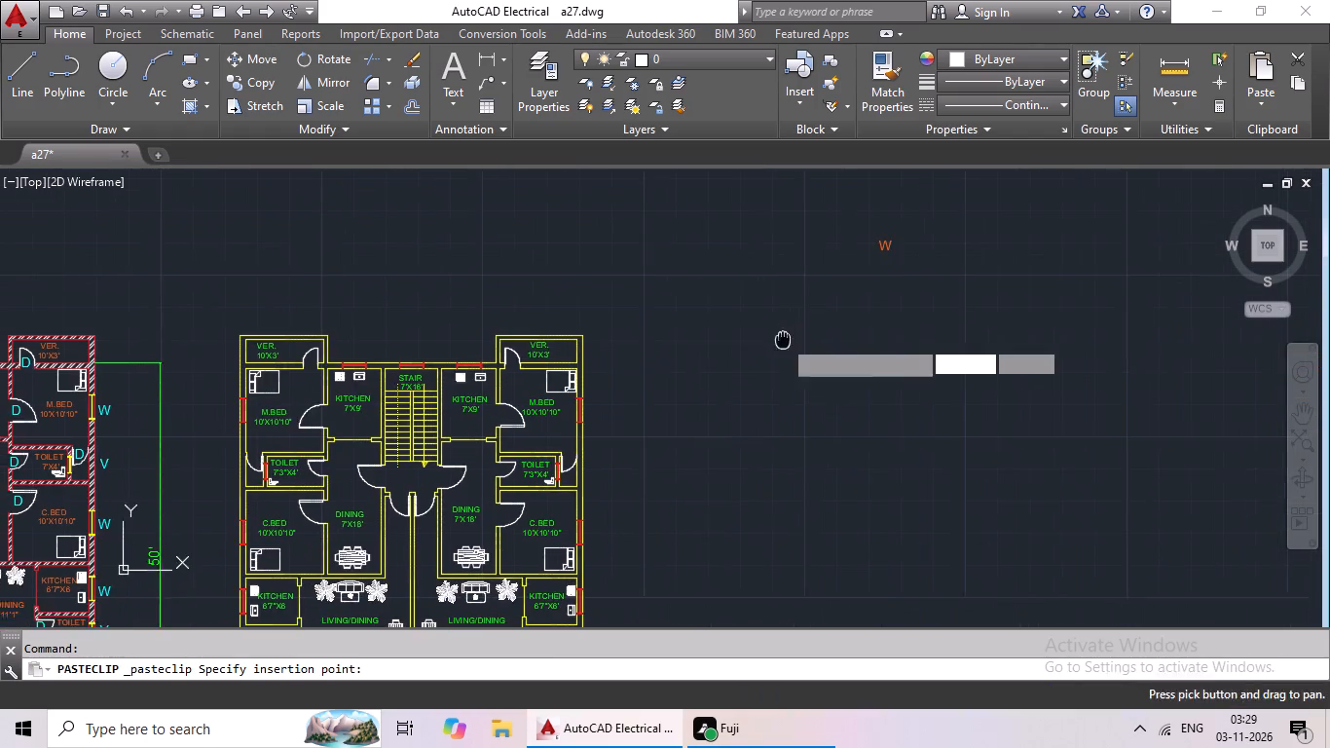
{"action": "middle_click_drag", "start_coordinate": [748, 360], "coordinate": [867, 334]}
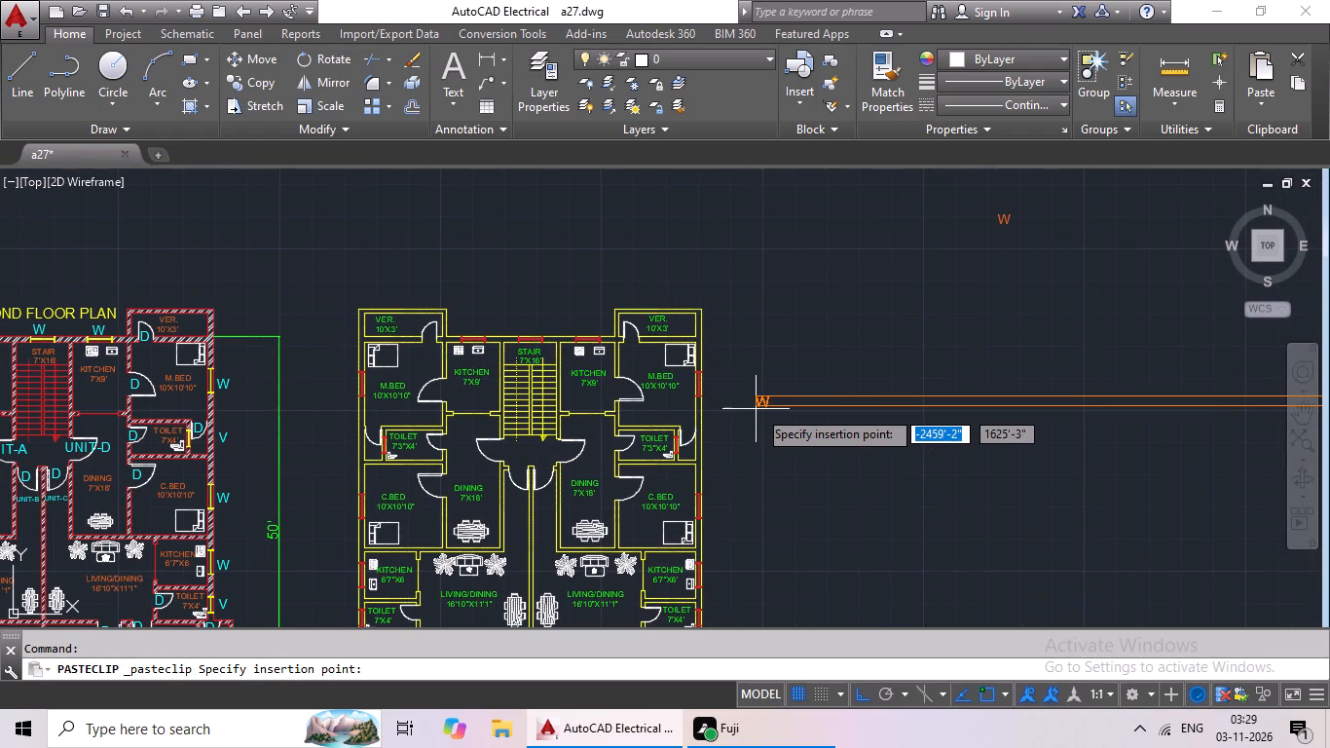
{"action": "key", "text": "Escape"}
Change the colour of the W window tag to Magenta.
{"action": "middle_click_drag", "start_coordinate": [912, 339], "coordinate": [785, 437]}
{"action": "scroll", "coordinate": [890, 313], "scroll_direction": "up", "scroll_amount": 3}
{"action": "double_click", "coordinate": [831, 338]}
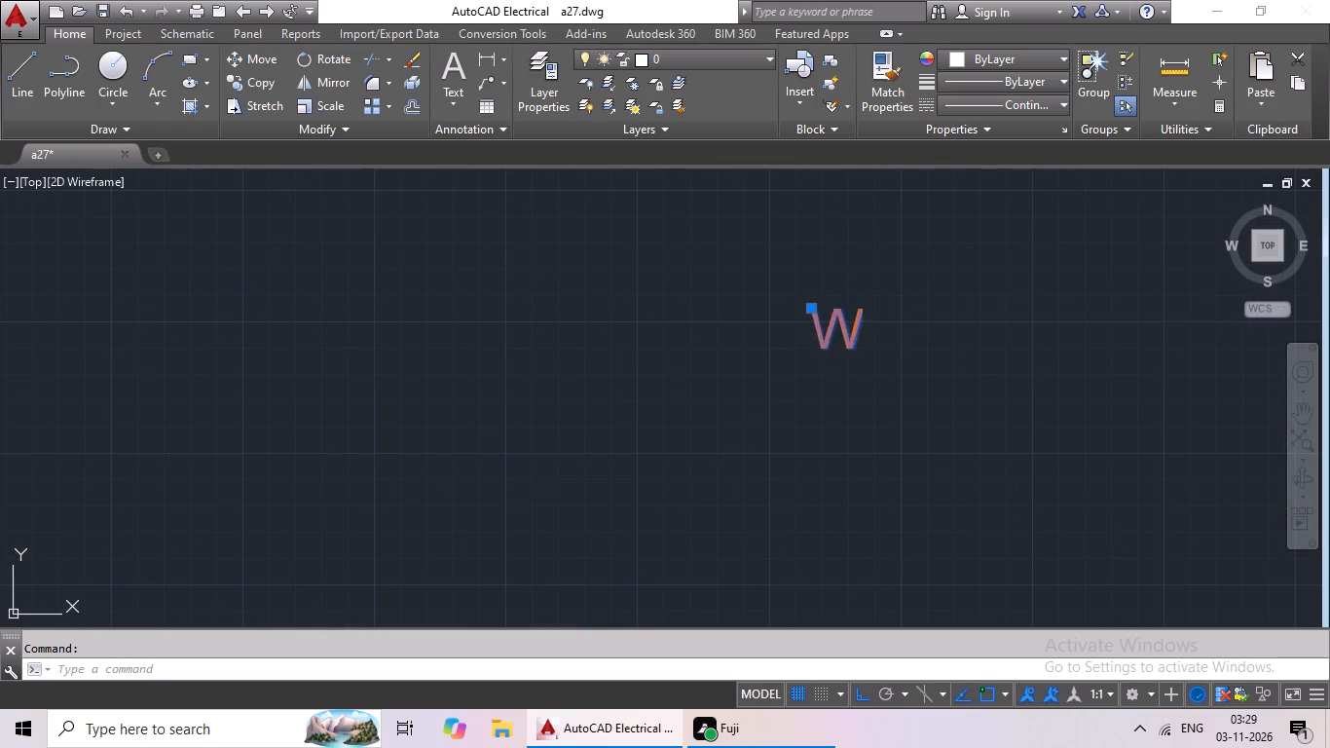
{"action": "left_click_drag", "start_coordinate": [902, 324], "coordinate": [797, 347]}
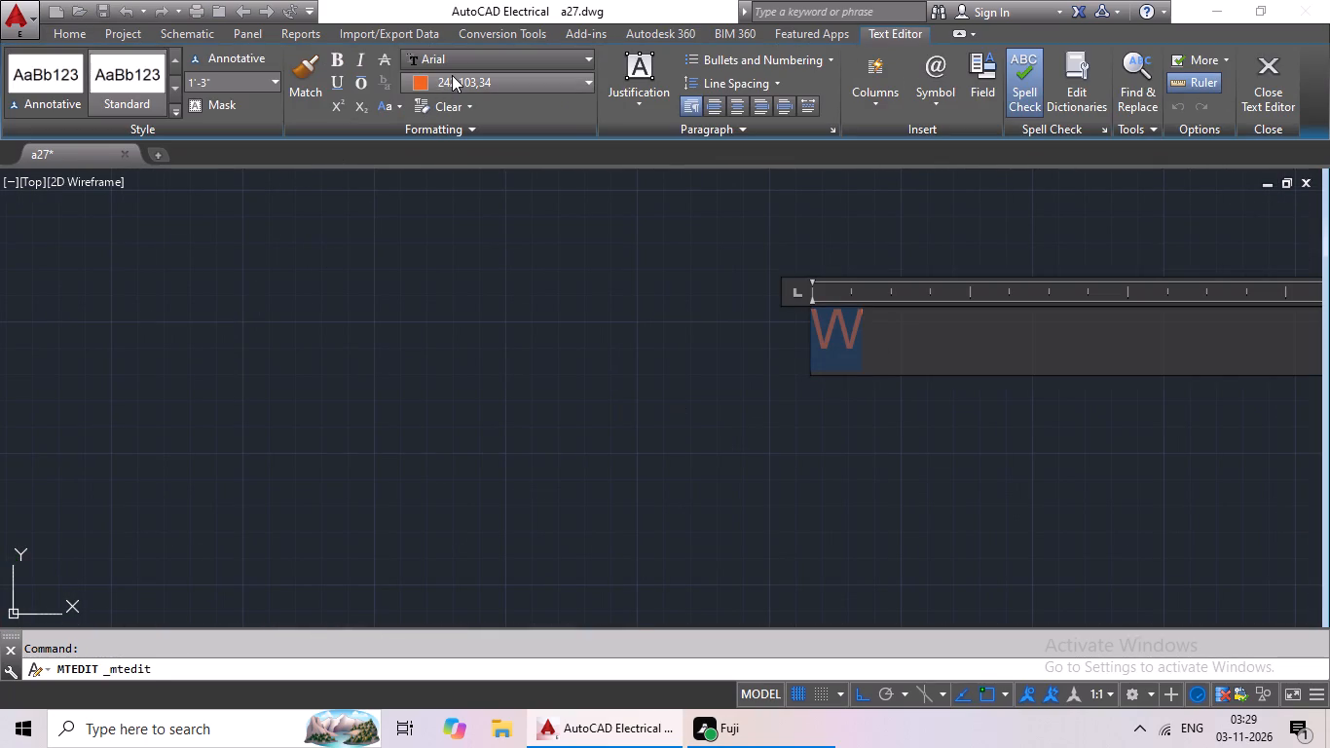
{"action": "left_click", "coordinate": [452, 75]}
{"action": "left_click", "coordinate": [506, 274]}
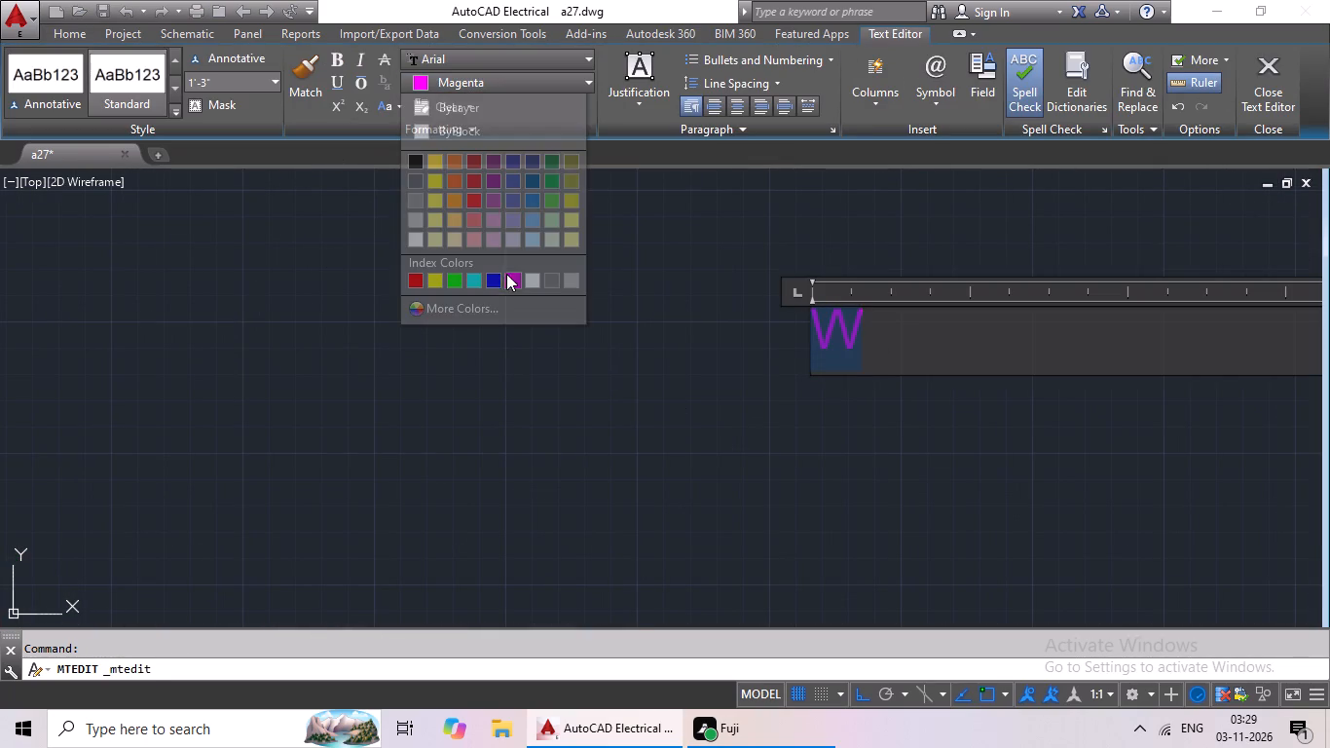
{"action": "left_click", "coordinate": [572, 336]}
Copy the magenta W tag and place it outside the east window of the yellow plan's northeast M.BED 10'X10'10".
{"action": "scroll", "coordinate": [1033, 343], "scroll_direction": "up", "scroll_amount": 2}
{"action": "middle_click_drag", "start_coordinate": [901, 311], "coordinate": [940, 411]}
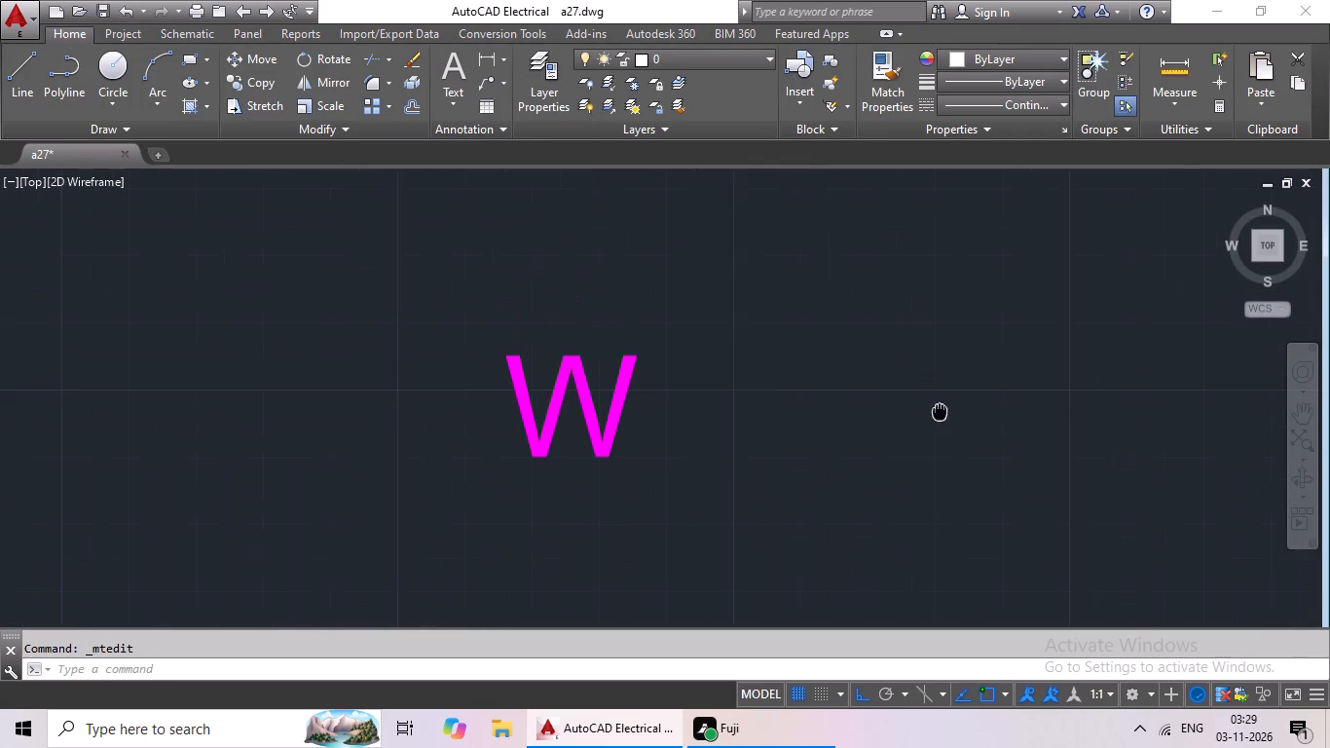
{"action": "middle_click_drag", "start_coordinate": [940, 411], "coordinate": [941, 411]}
{"action": "left_click", "coordinate": [581, 393]}
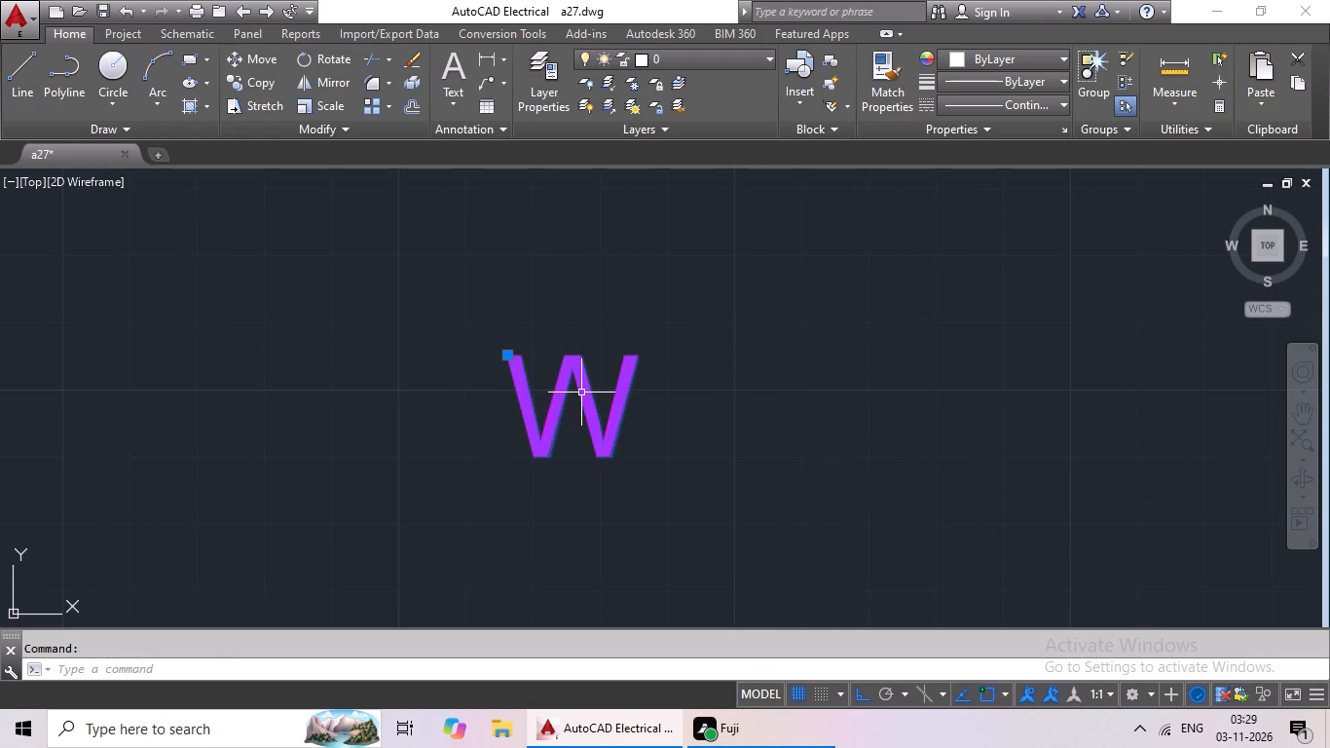
{"action": "key", "text": "ctrl+c"}
{"action": "key", "text": "ctrl+v"}
{"action": "scroll", "coordinate": [479, 380], "scroll_direction": "down", "scroll_amount": 2, "text": "ctrl"}
{"action": "middle_click_drag", "start_coordinate": [419, 431], "coordinate": [586, 310]}
{"action": "scroll", "coordinate": [608, 353], "scroll_direction": "down", "scroll_amount": 3}
{"action": "middle_click_drag", "start_coordinate": [589, 395], "coordinate": [660, 375]}
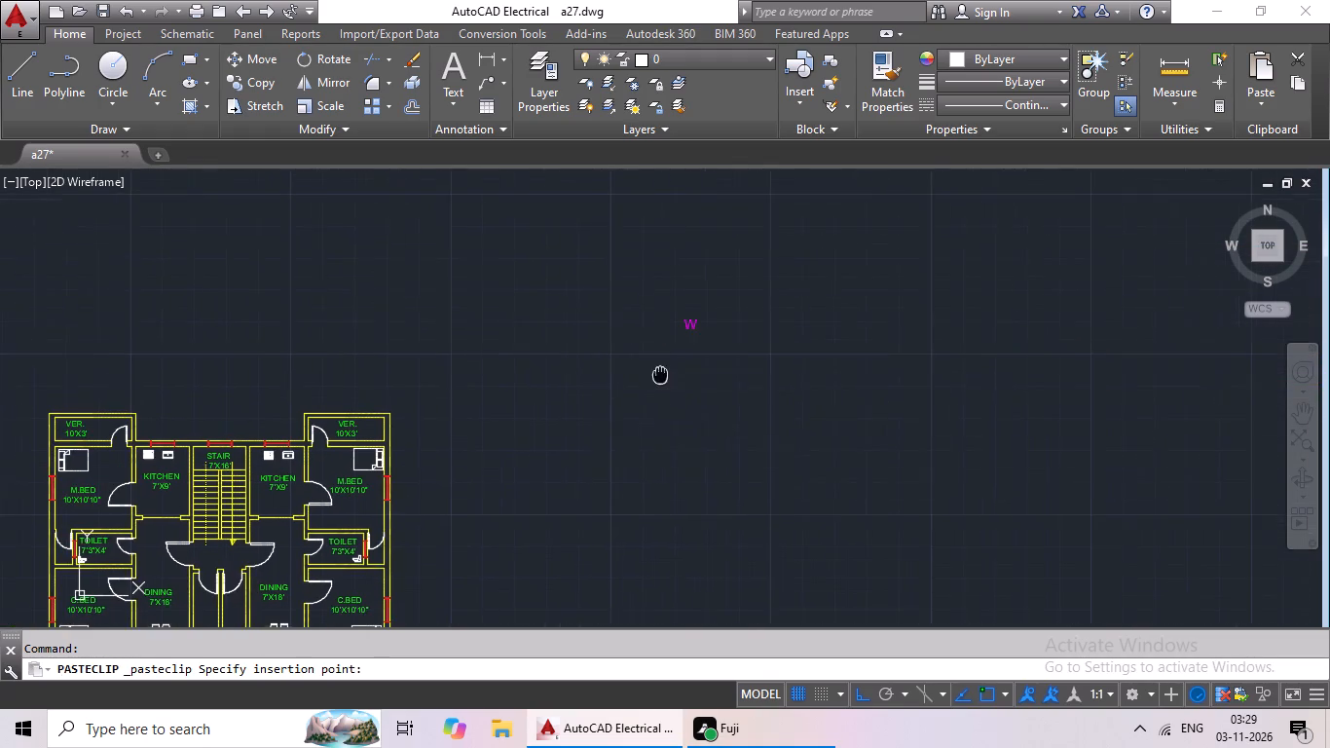
{"action": "scroll", "coordinate": [428, 536], "scroll_direction": "up", "scroll_amount": 4}
{"action": "middle_click_drag", "start_coordinate": [405, 501], "coordinate": [684, 559]}
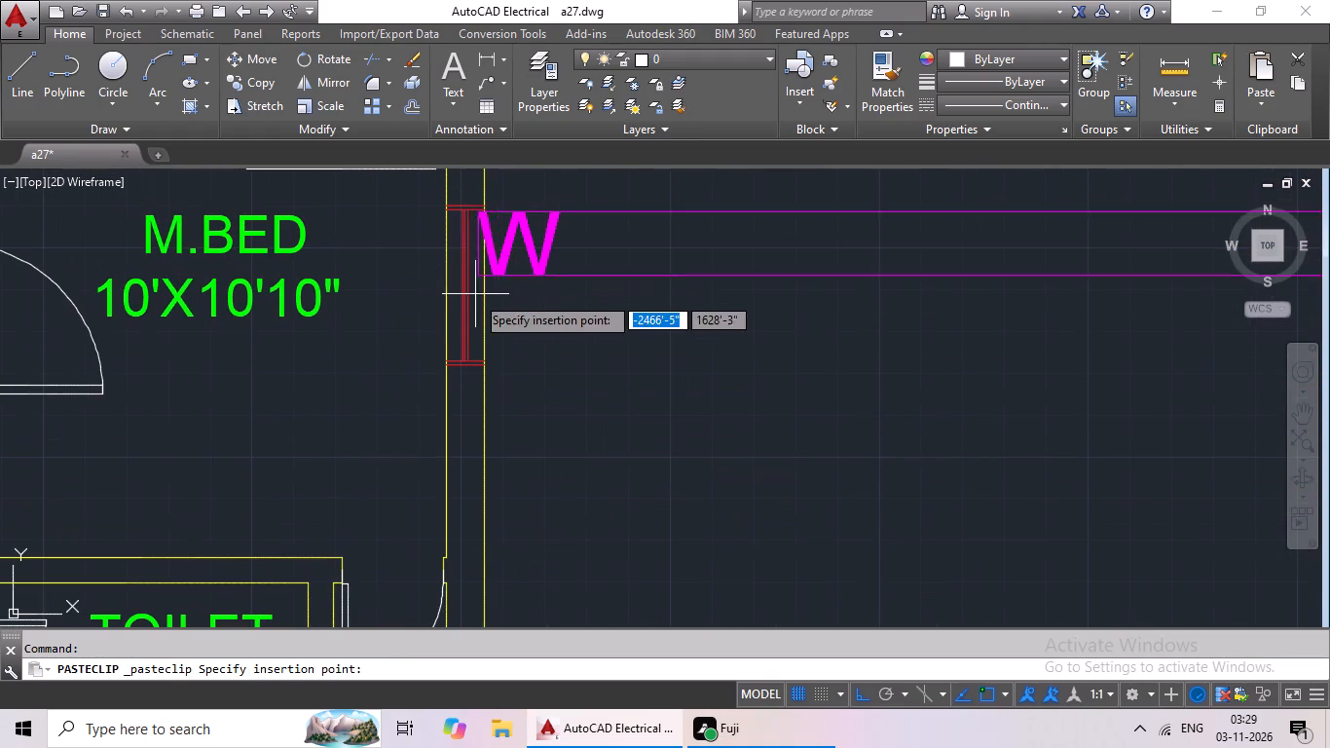
{"action": "left_click", "coordinate": [510, 339]}
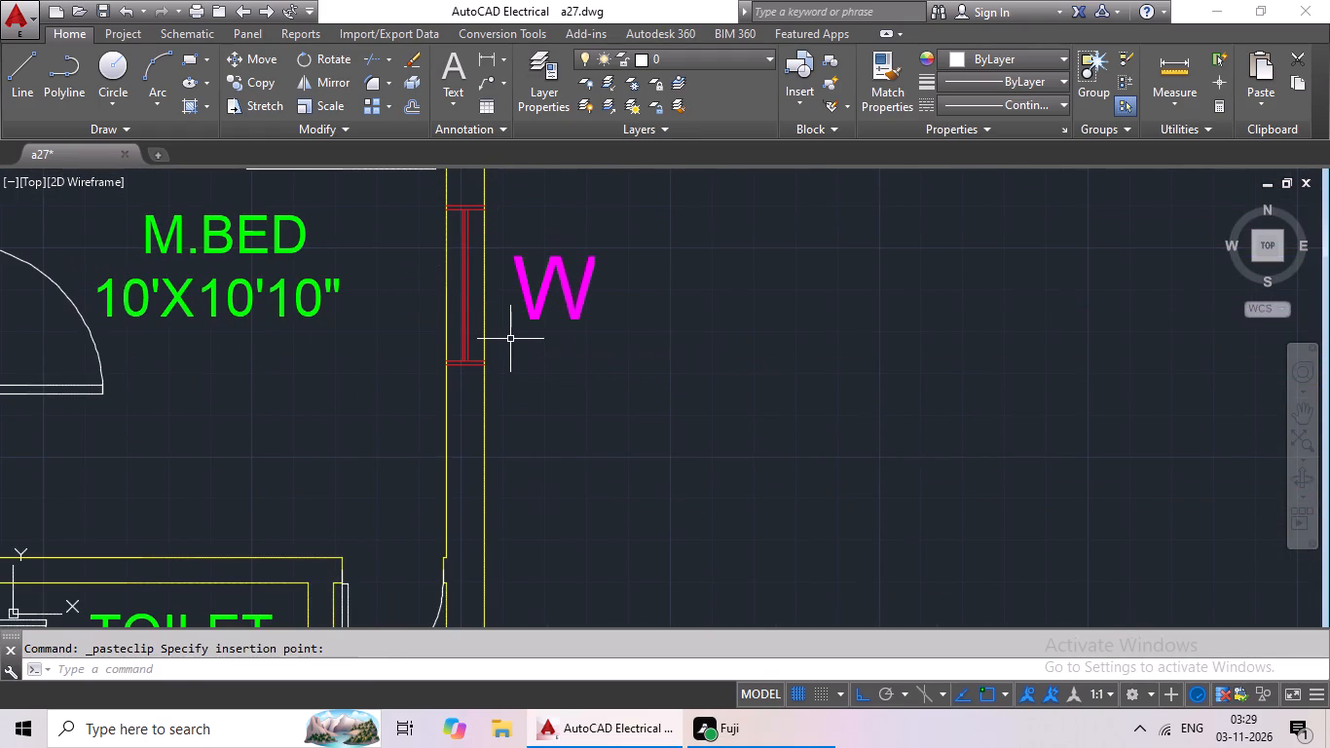
Place copies of the W tag outside the east windows of the eastern C.BED 10'X10'10" and KITCHEN 6'7"X6'.
{"action": "key", "text": "ctrl+v"}
{"action": "scroll", "coordinate": [516, 331], "scroll_direction": "down", "scroll_amount": 3, "text": "ctrl"}
{"action": "middle_click_drag", "start_coordinate": [511, 388], "coordinate": [531, 280]}
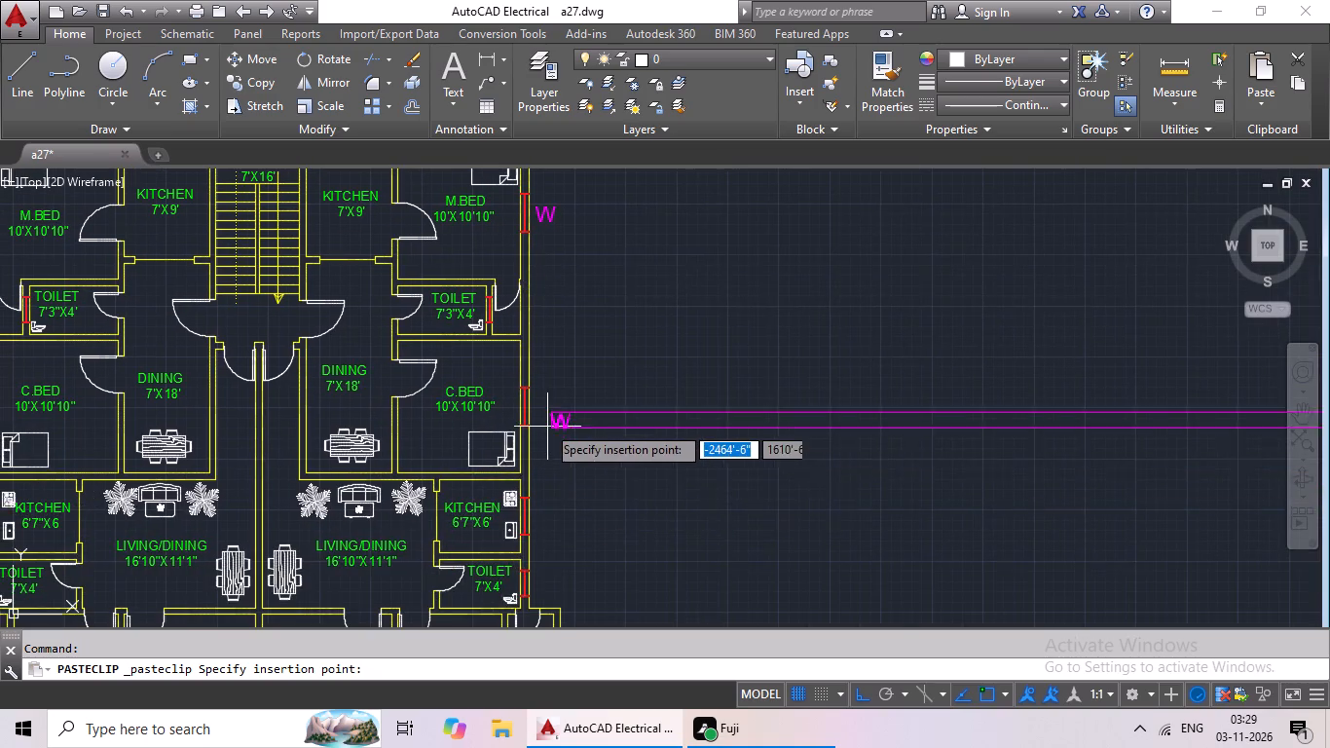
{"action": "scroll", "coordinate": [546, 424], "scroll_direction": "up", "scroll_amount": 3}
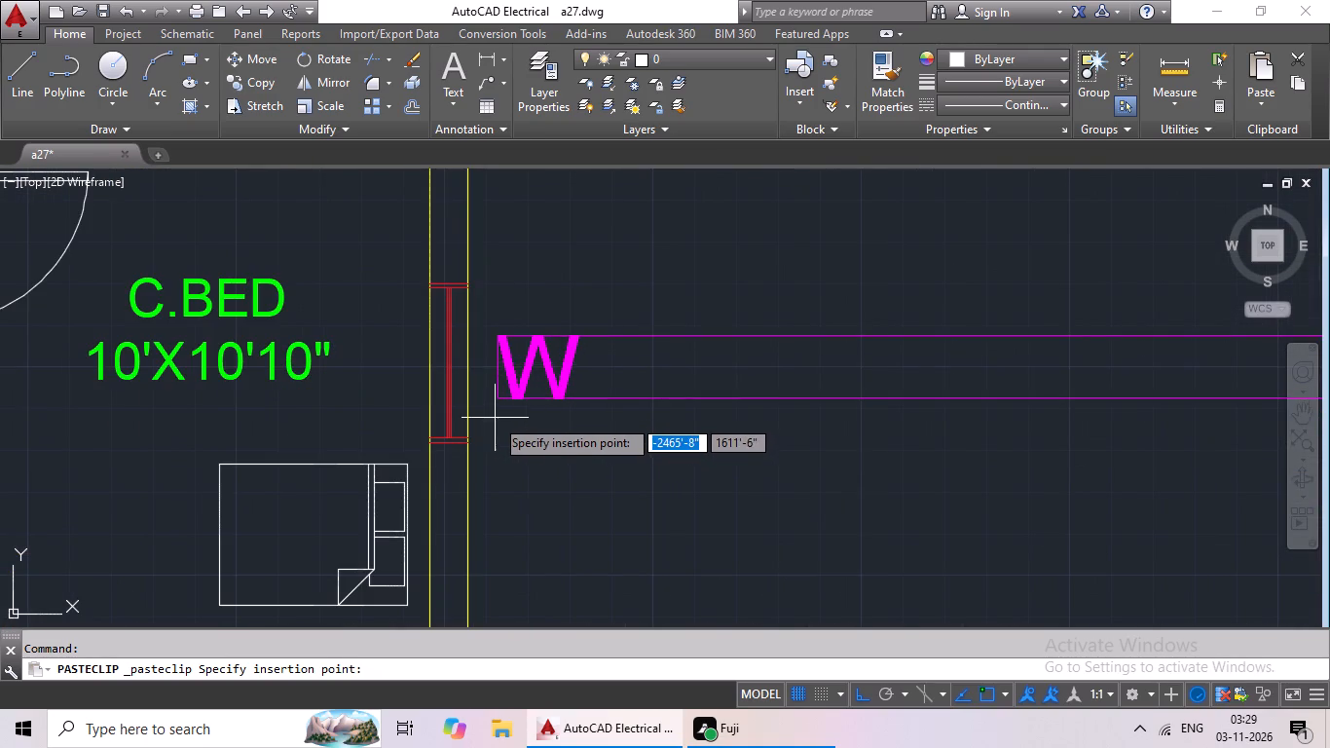
{"action": "left_click", "coordinate": [495, 417]}
{"action": "key", "text": "ctrl+v"}
{"action": "scroll", "coordinate": [528, 447], "scroll_direction": "down", "scroll_amount": 1, "text": "ctrl"}
{"action": "middle_click_drag", "start_coordinate": [547, 464], "coordinate": [572, 365]}
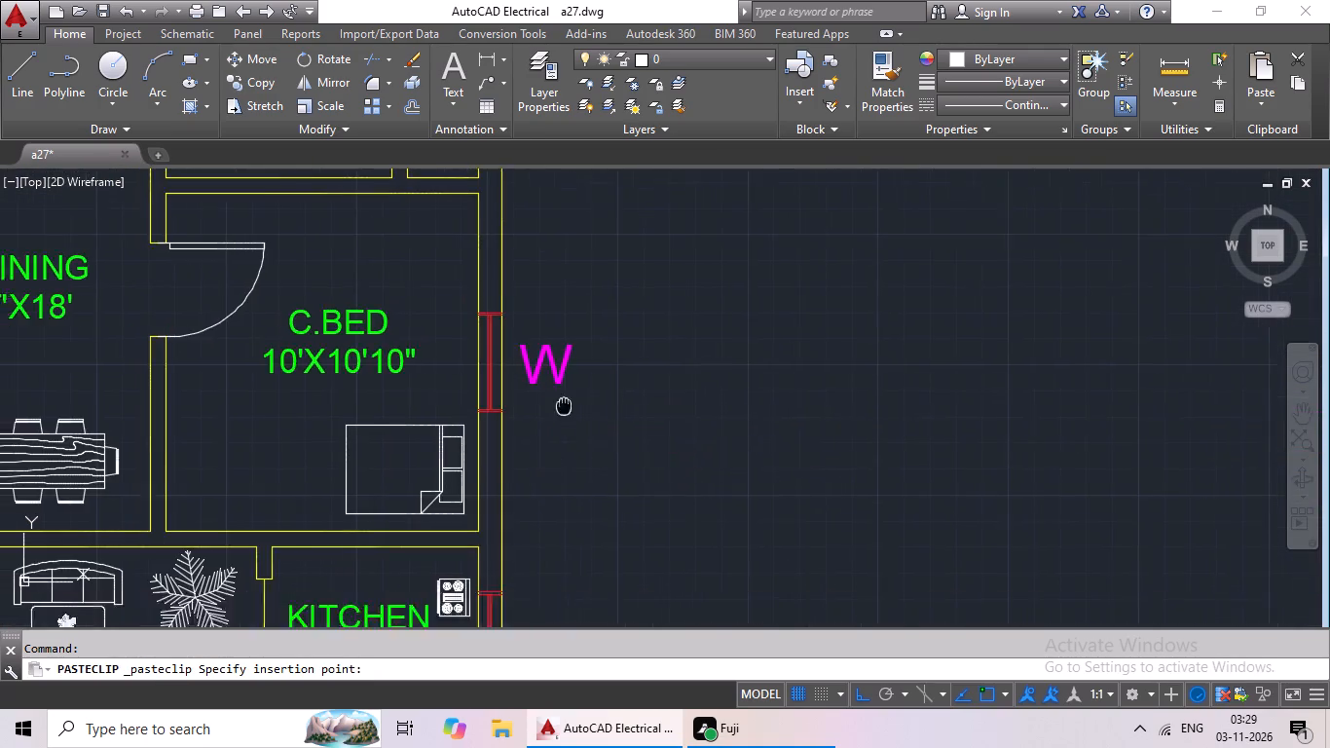
{"action": "middle_click_drag", "start_coordinate": [572, 365], "coordinate": [595, 215]}
{"action": "left_click", "coordinate": [555, 465]}
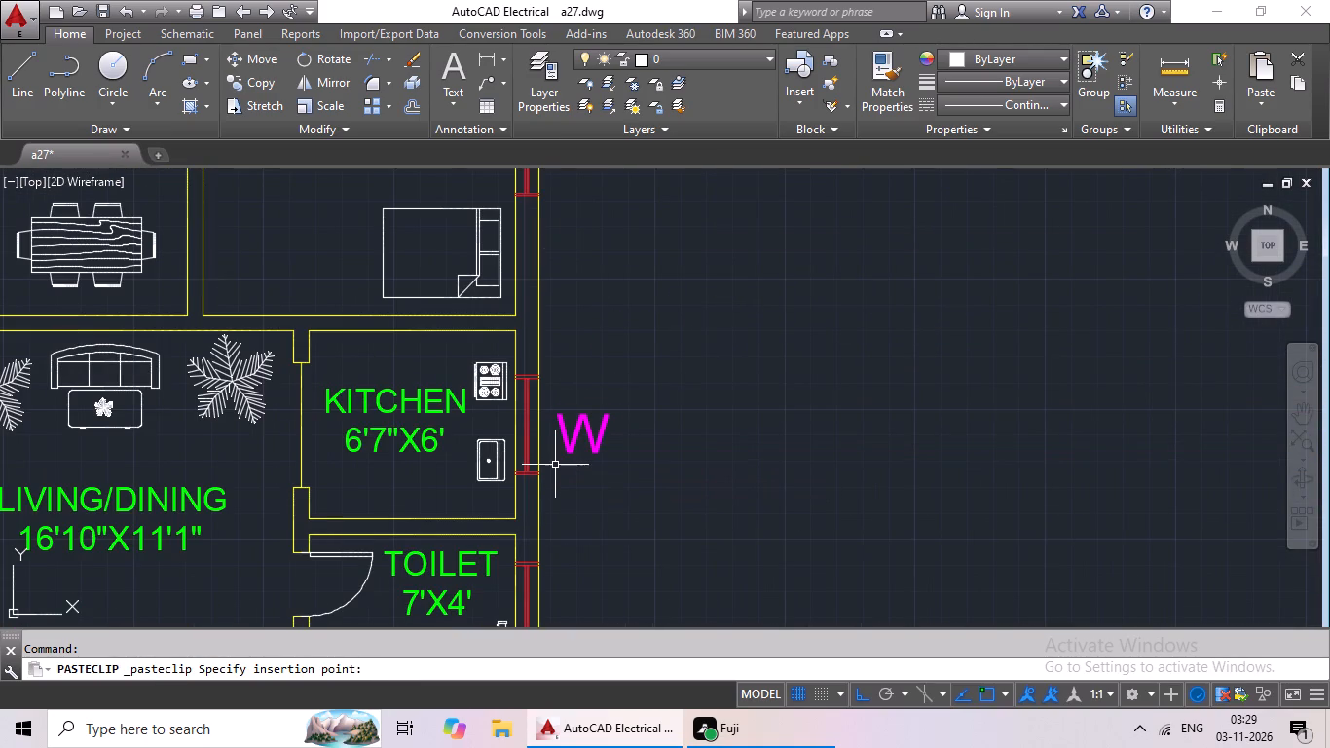
Place a W tag beside the east window of the southeast M.BED 10'X11', inside the narrow adjoining space.
{"action": "key", "text": "ctrl+v"}
{"action": "middle_click_drag", "start_coordinate": [593, 488], "coordinate": [606, 296]}
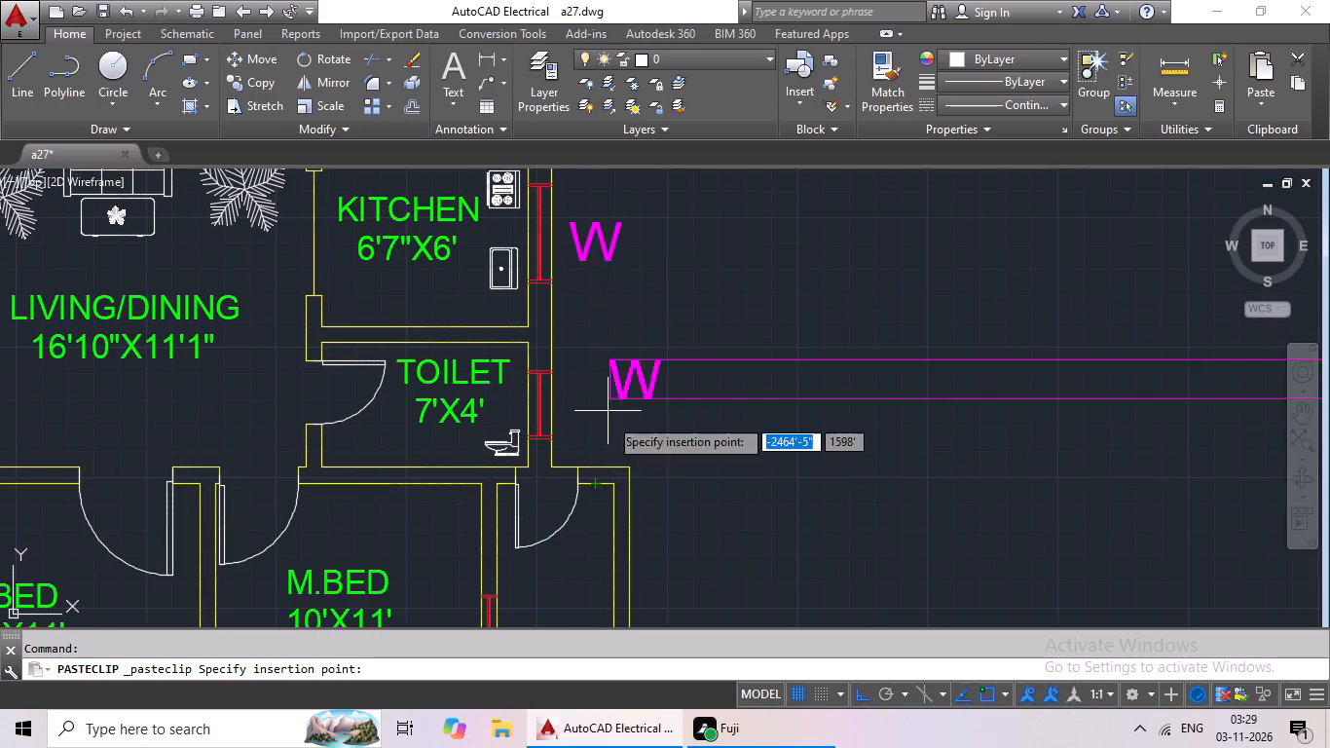
{"action": "middle_click_drag", "start_coordinate": [610, 430], "coordinate": [618, 196]}
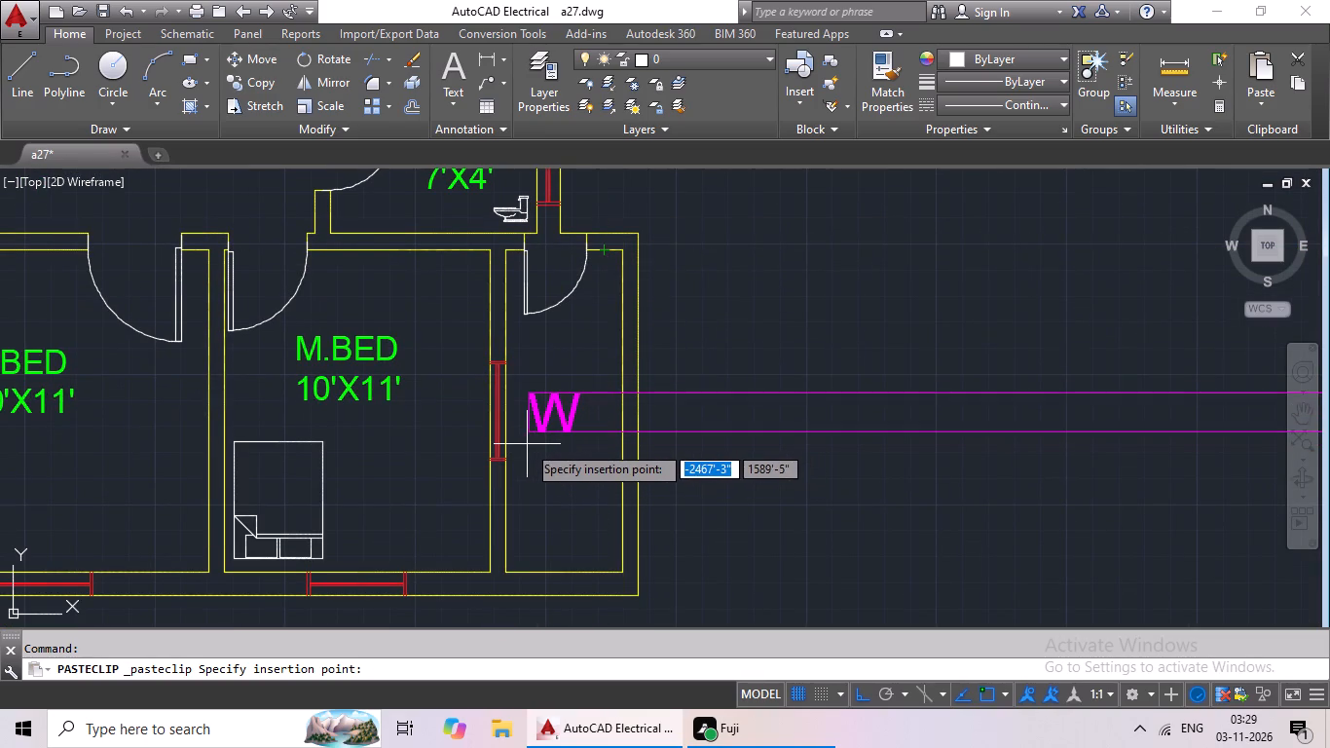
{"action": "left_click", "coordinate": [520, 448]}
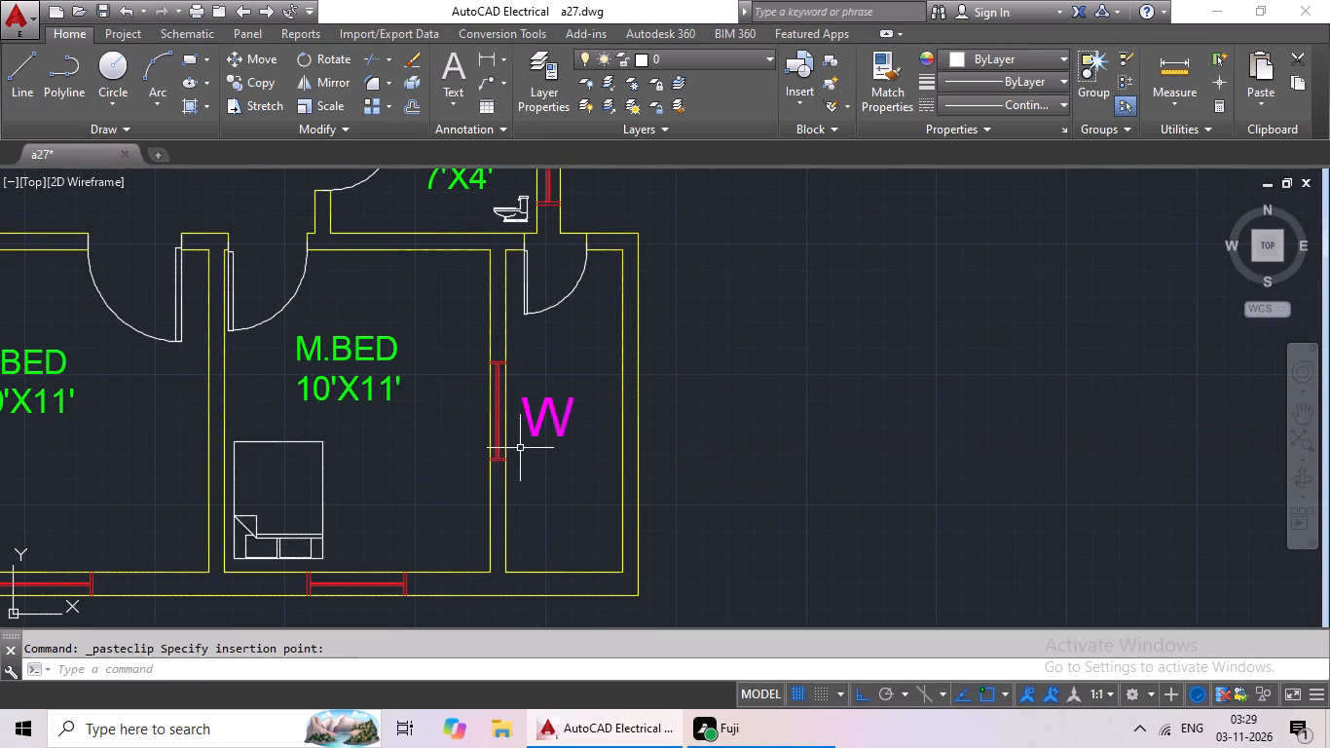
Place W tags below the four south-wall windows of the M.BED and C.BED rooms, working from east to west.
{"action": "key", "text": "ctrl+v"}
{"action": "middle_click_drag", "start_coordinate": [535, 502], "coordinate": [581, 310]}
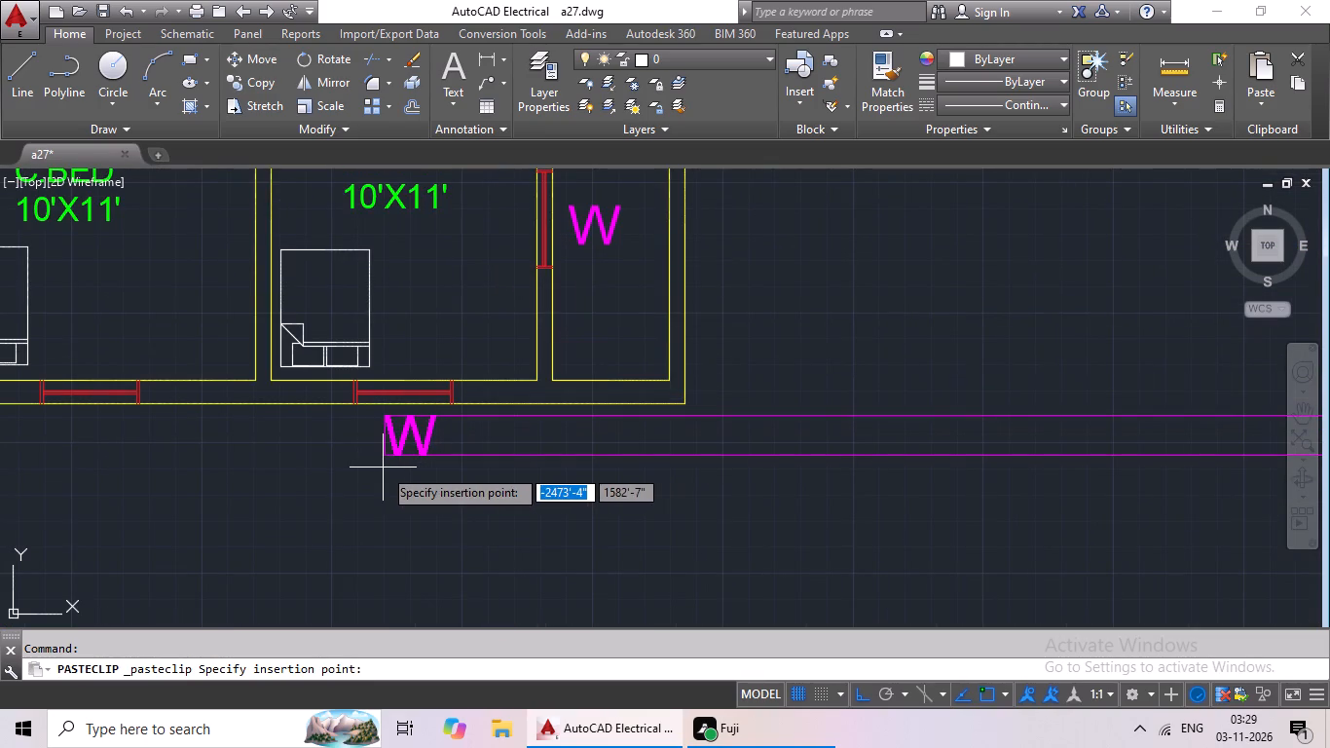
{"action": "left_click", "coordinate": [379, 468]}
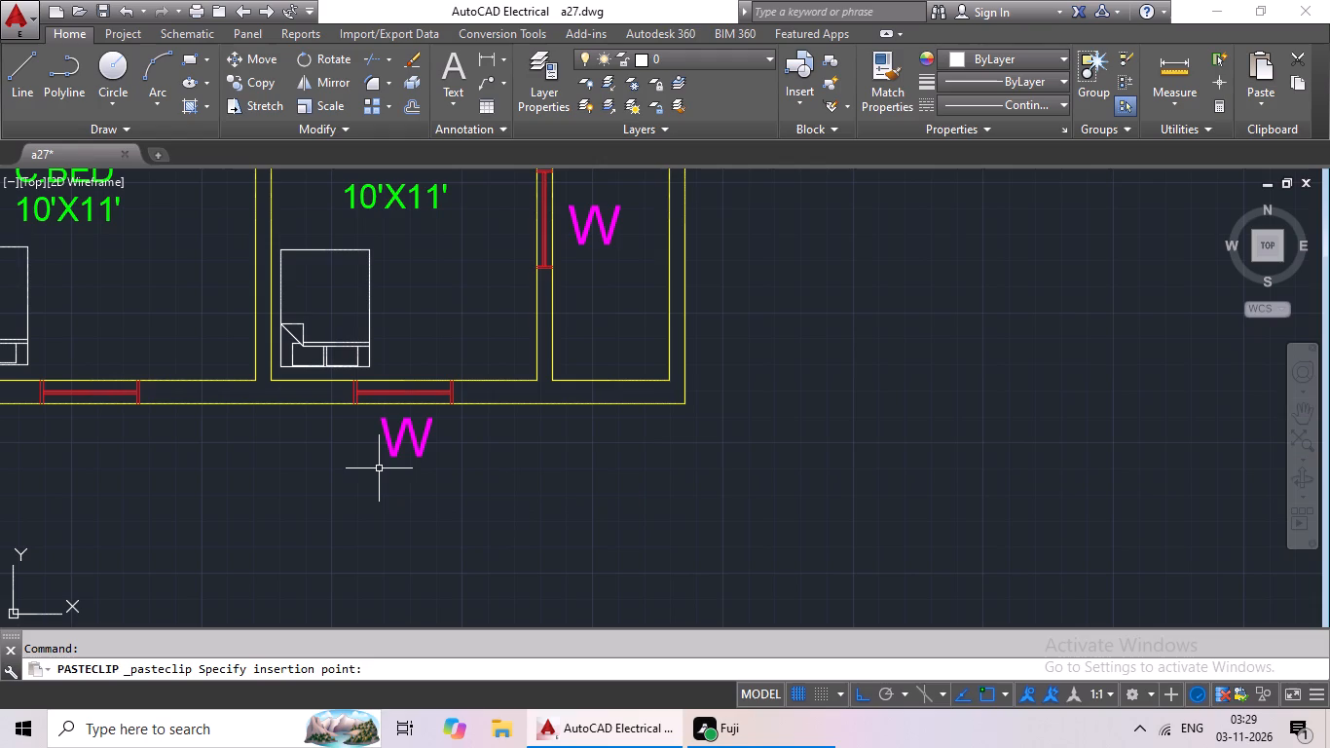
{"action": "key", "text": "ctrl+v"}
{"action": "middle_click_drag", "start_coordinate": [140, 498], "coordinate": [309, 456]}
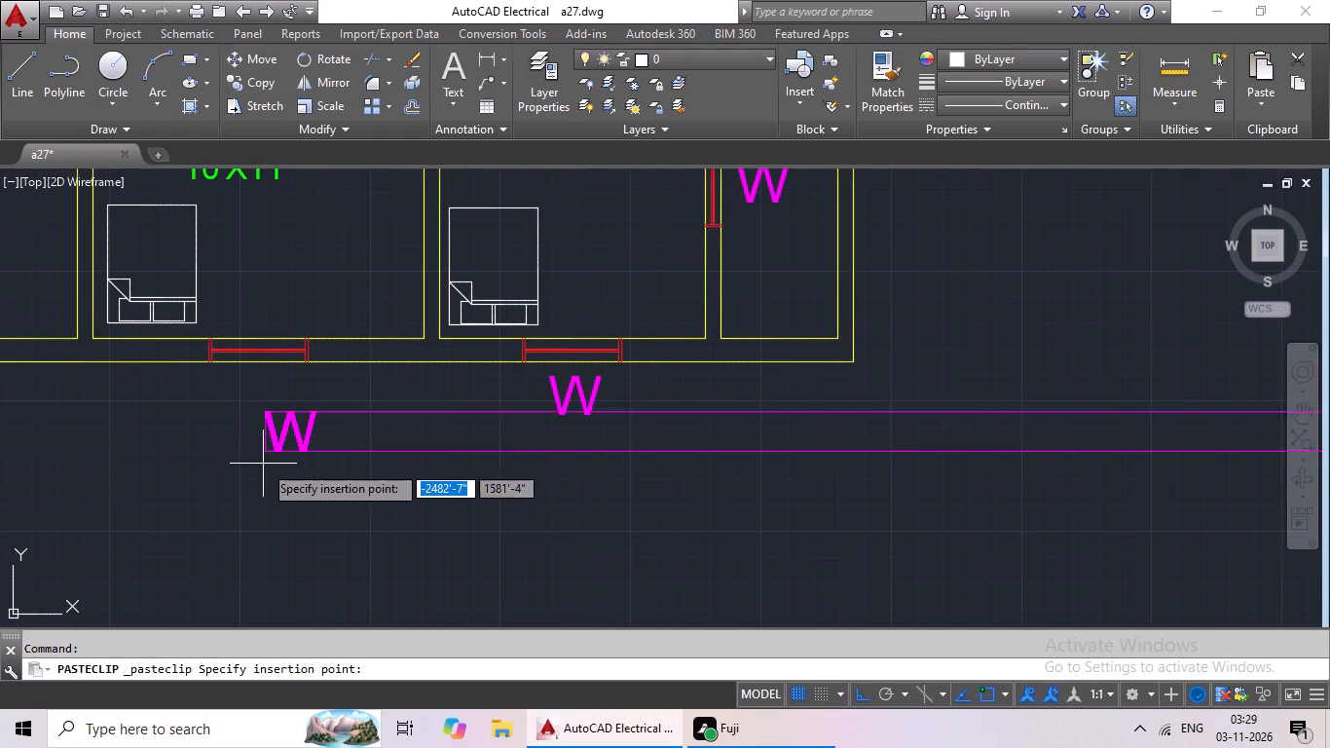
{"action": "left_click", "coordinate": [226, 429]}
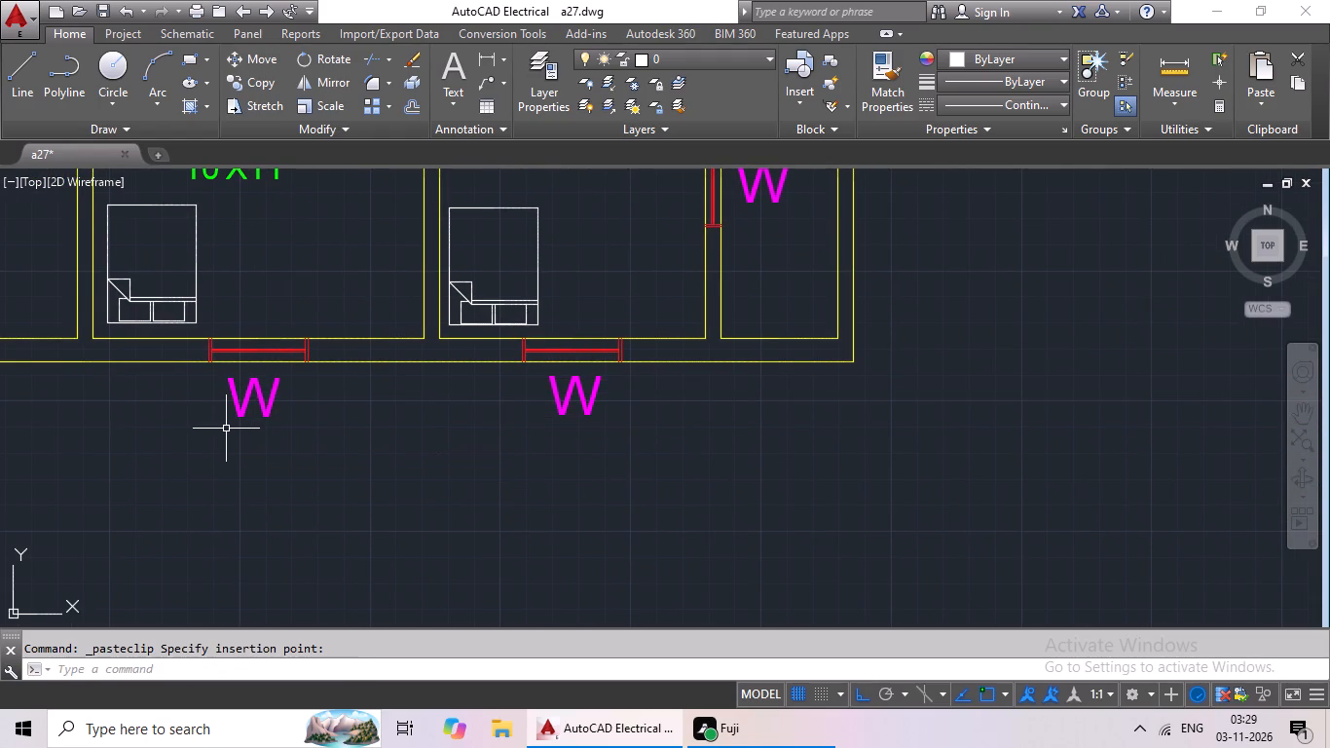
{"action": "key", "text": "ctrl+v"}
{"action": "scroll", "coordinate": [307, 436], "scroll_direction": "down", "scroll_amount": 2, "text": "ctrl"}
{"action": "middle_click_drag", "start_coordinate": [307, 451], "coordinate": [600, 444]}
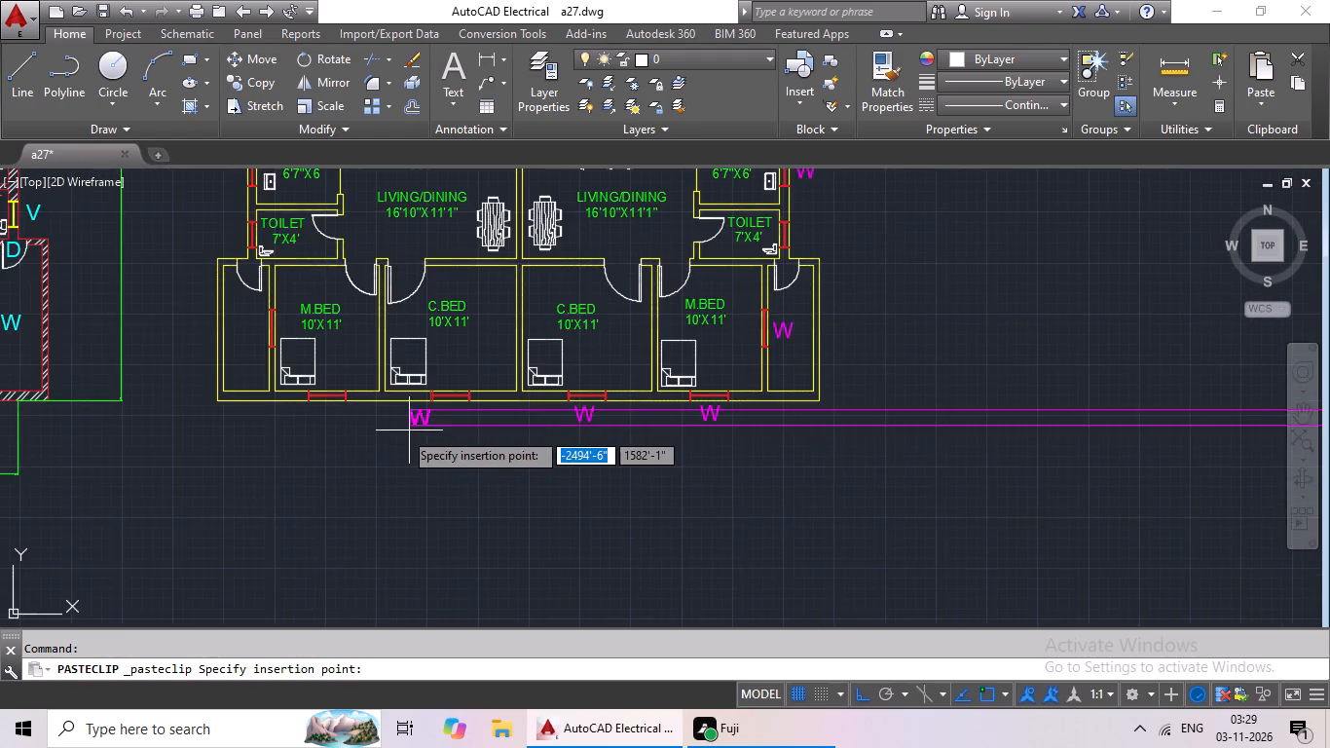
{"action": "scroll", "coordinate": [394, 430], "scroll_direction": "up", "scroll_amount": 3}
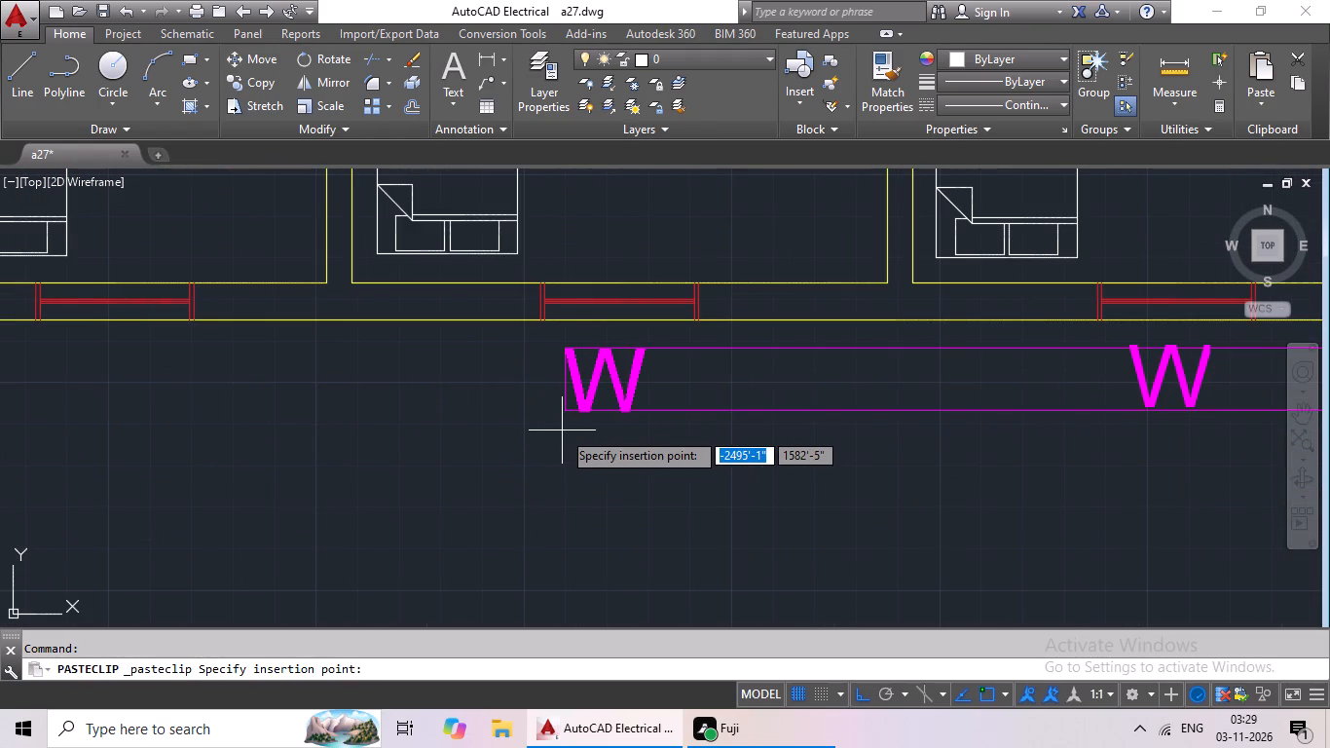
{"action": "left_click", "coordinate": [562, 430]}
{"action": "key", "text": "ctrl+v"}
{"action": "middle_click_drag", "start_coordinate": [388, 456], "coordinate": [647, 482]}
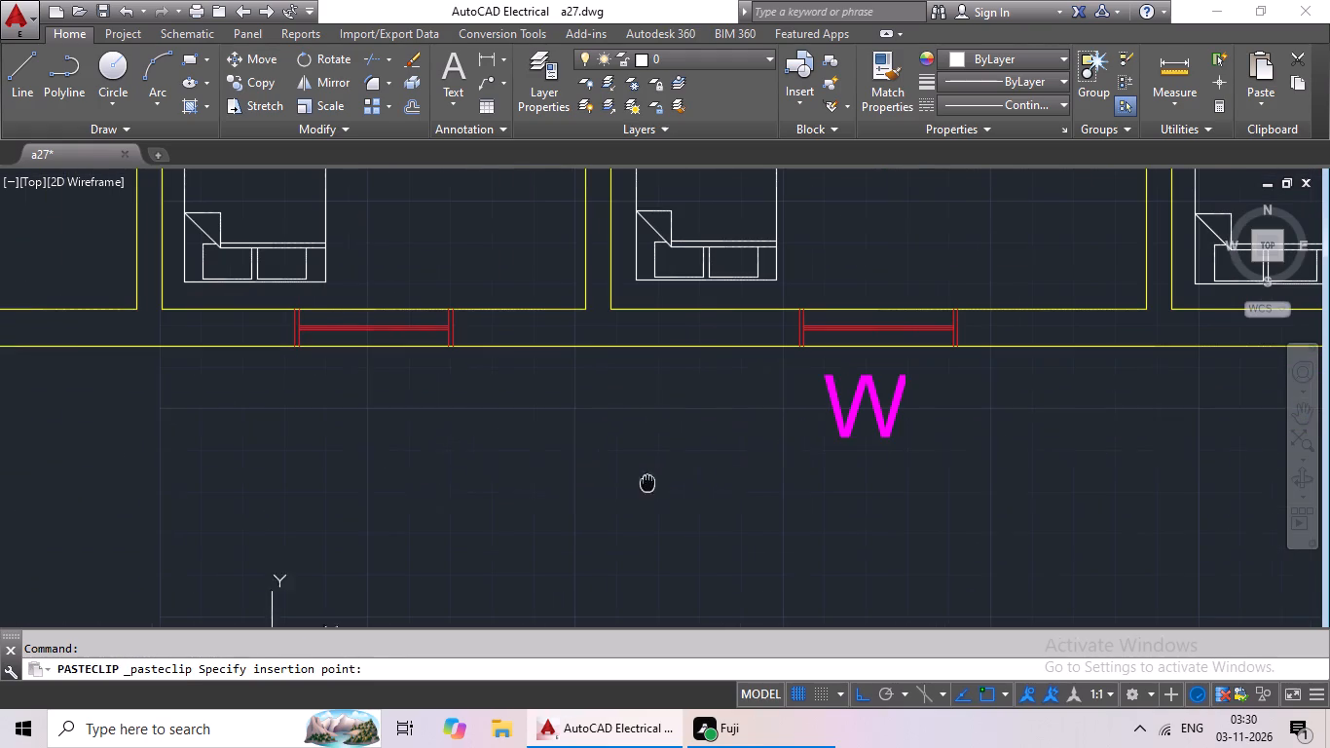
{"action": "left_click", "coordinate": [317, 451]}
Place a W tag beside the west window of the southwest M.BED 10'X11', inside the narrow adjoining space.
{"action": "key", "text": "ctrl+v"}
{"action": "scroll", "coordinate": [399, 452], "scroll_direction": "down", "scroll_amount": 2}
{"action": "middle_click_drag", "start_coordinate": [301, 458], "coordinate": [414, 475]}
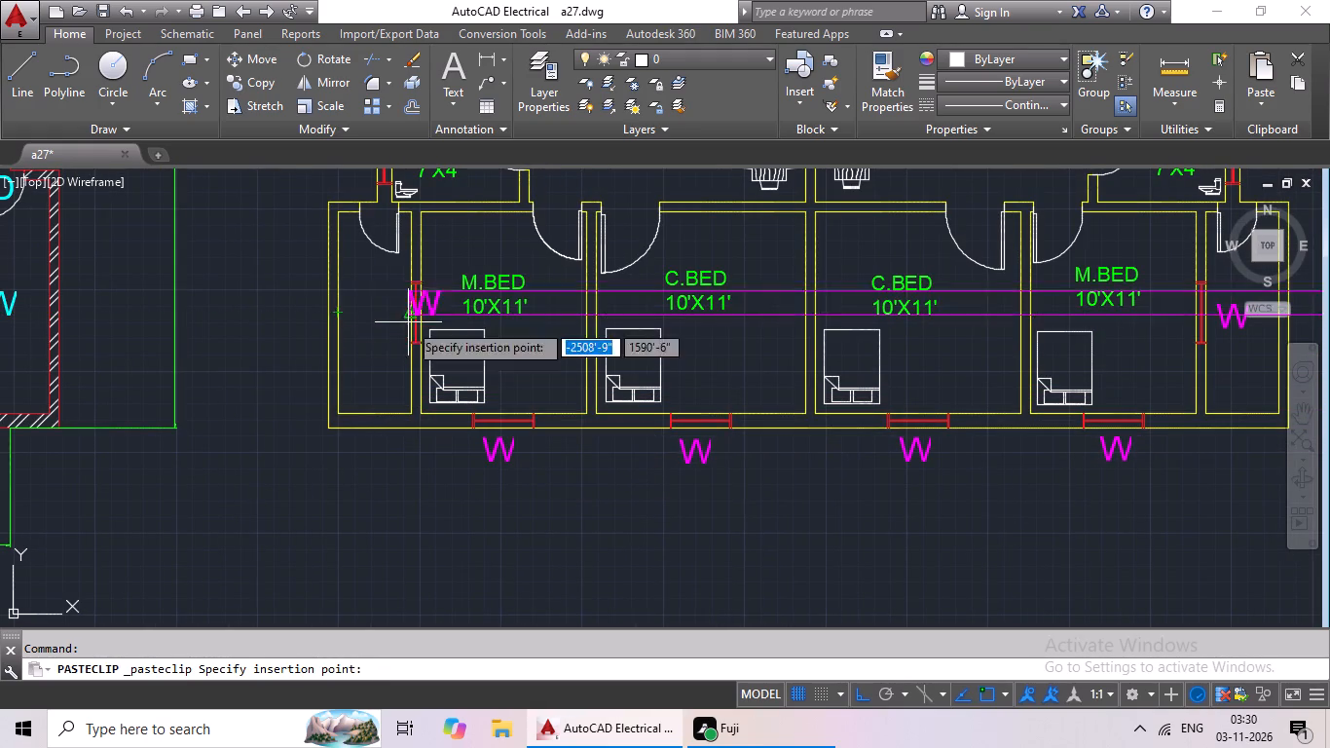
{"action": "left_click", "coordinate": [367, 330]}
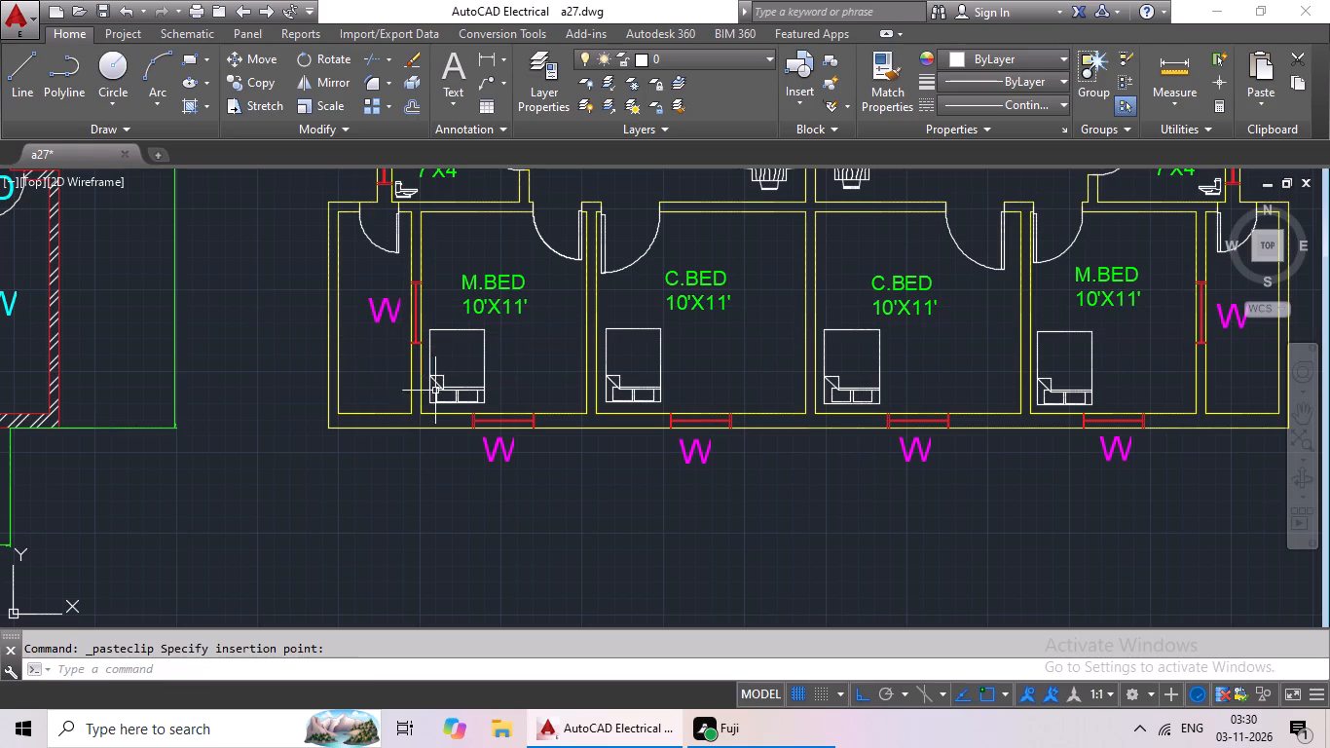
Place W tags outside the west windows of the western KITCHEN 6'7"X6 and C.BED 10'X10'10".
{"action": "key", "text": "ctrl+v"}
{"action": "scroll", "coordinate": [541, 421], "scroll_direction": "down", "scroll_amount": 2, "text": "ctrl"}
{"action": "middle_click_drag", "start_coordinate": [574, 402], "coordinate": [576, 512]}
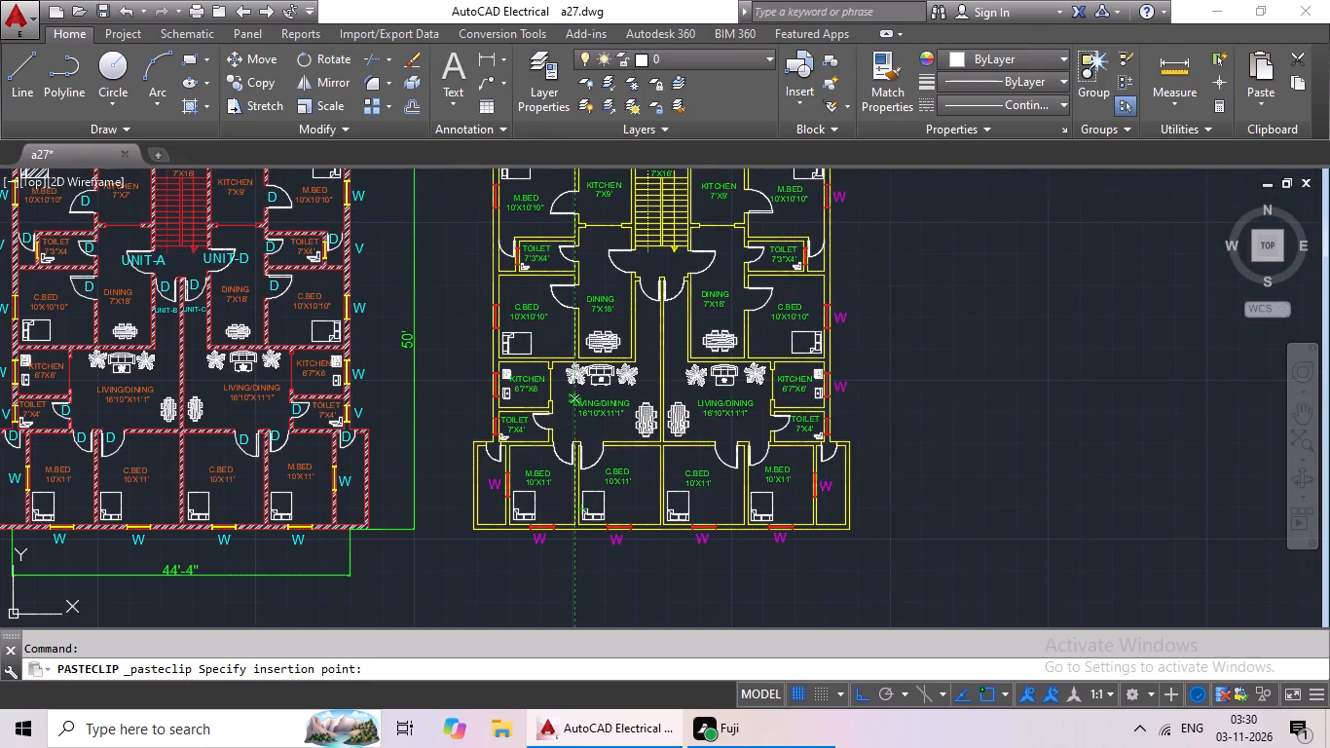
{"action": "scroll", "coordinate": [472, 389], "scroll_direction": "up", "scroll_amount": 7}
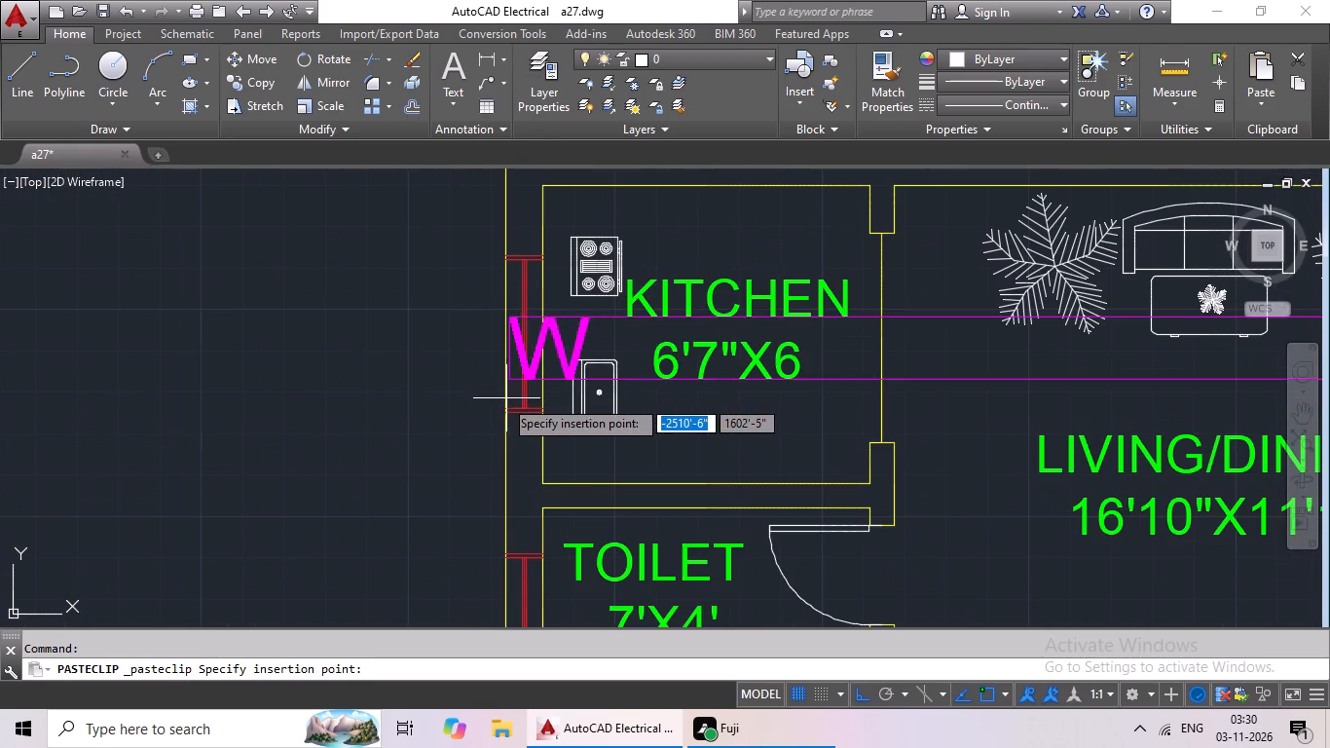
{"action": "left_click", "coordinate": [404, 386]}
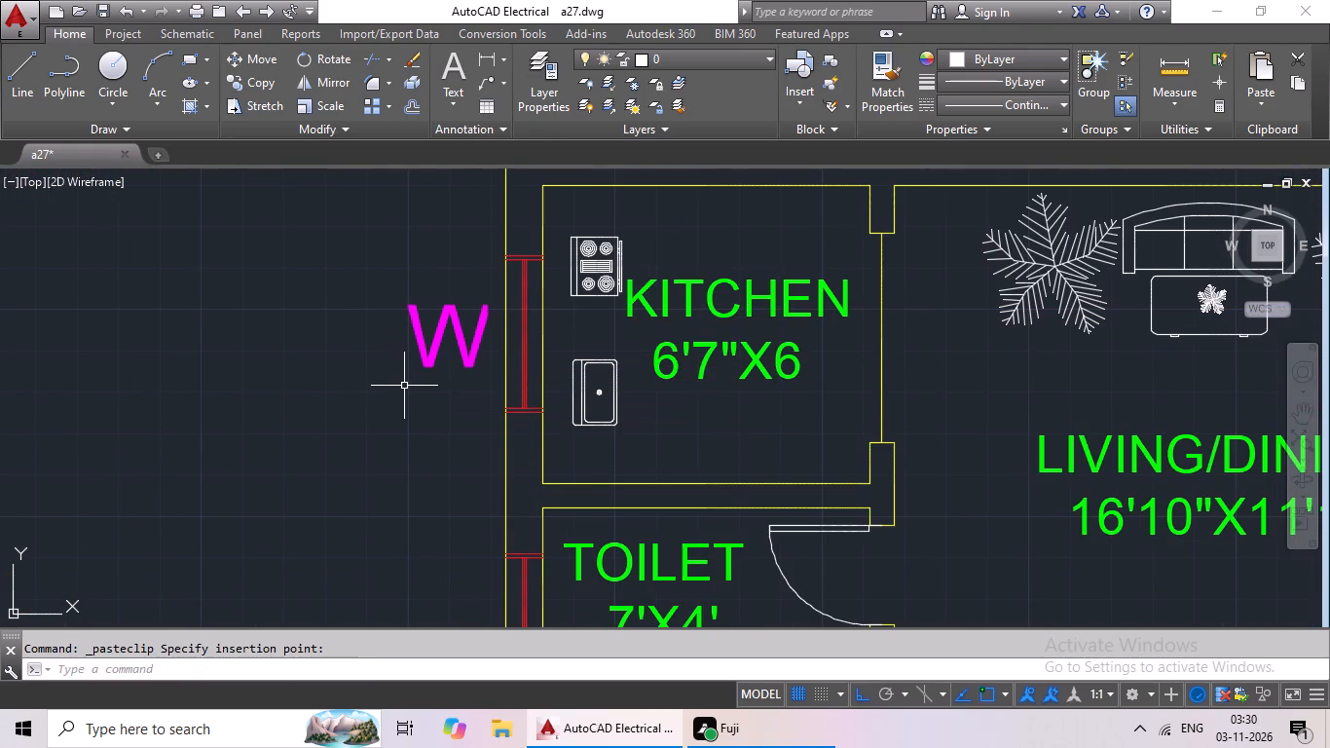
{"action": "key", "text": "ctrl+v"}
{"action": "scroll", "coordinate": [493, 377], "scroll_direction": "down", "scroll_amount": 2, "text": "ctrl"}
{"action": "middle_click_drag", "start_coordinate": [492, 363], "coordinate": [492, 411]}
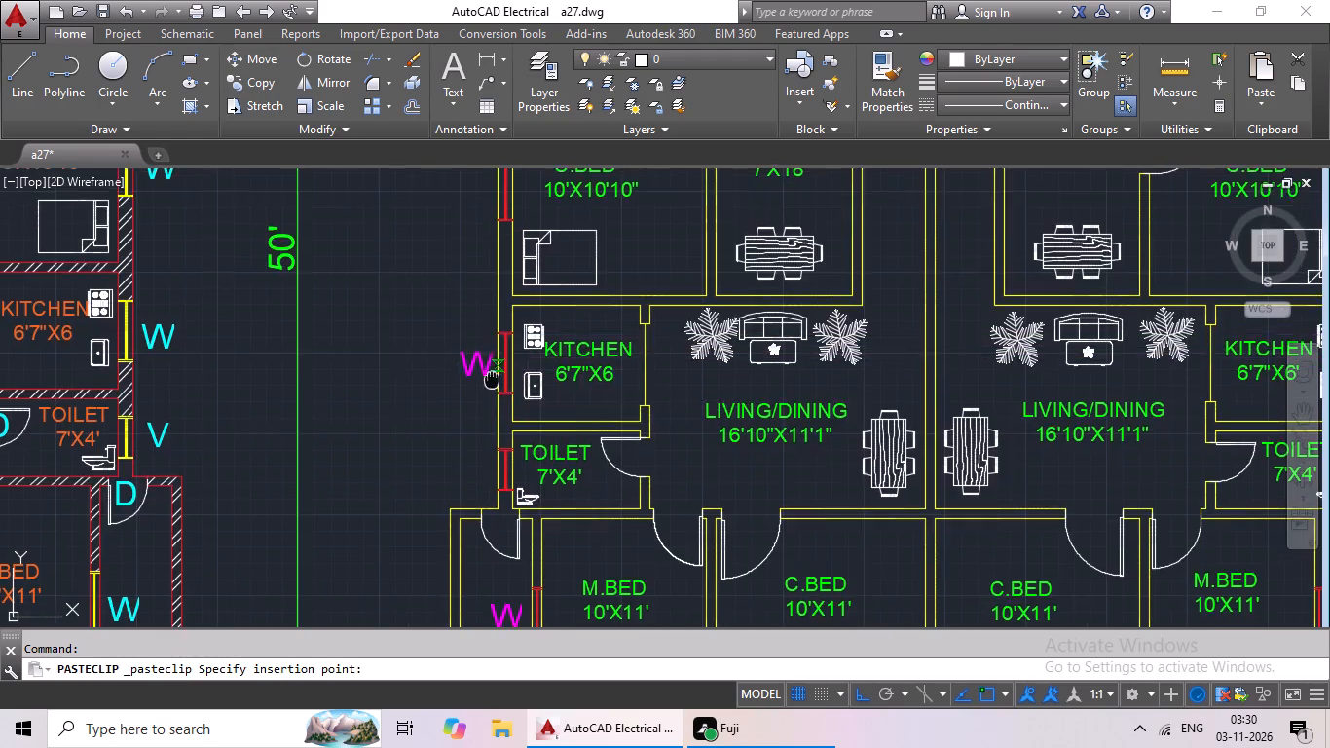
{"action": "middle_click_drag", "start_coordinate": [492, 411], "coordinate": [491, 501]}
{"action": "left_click", "coordinate": [455, 343]}
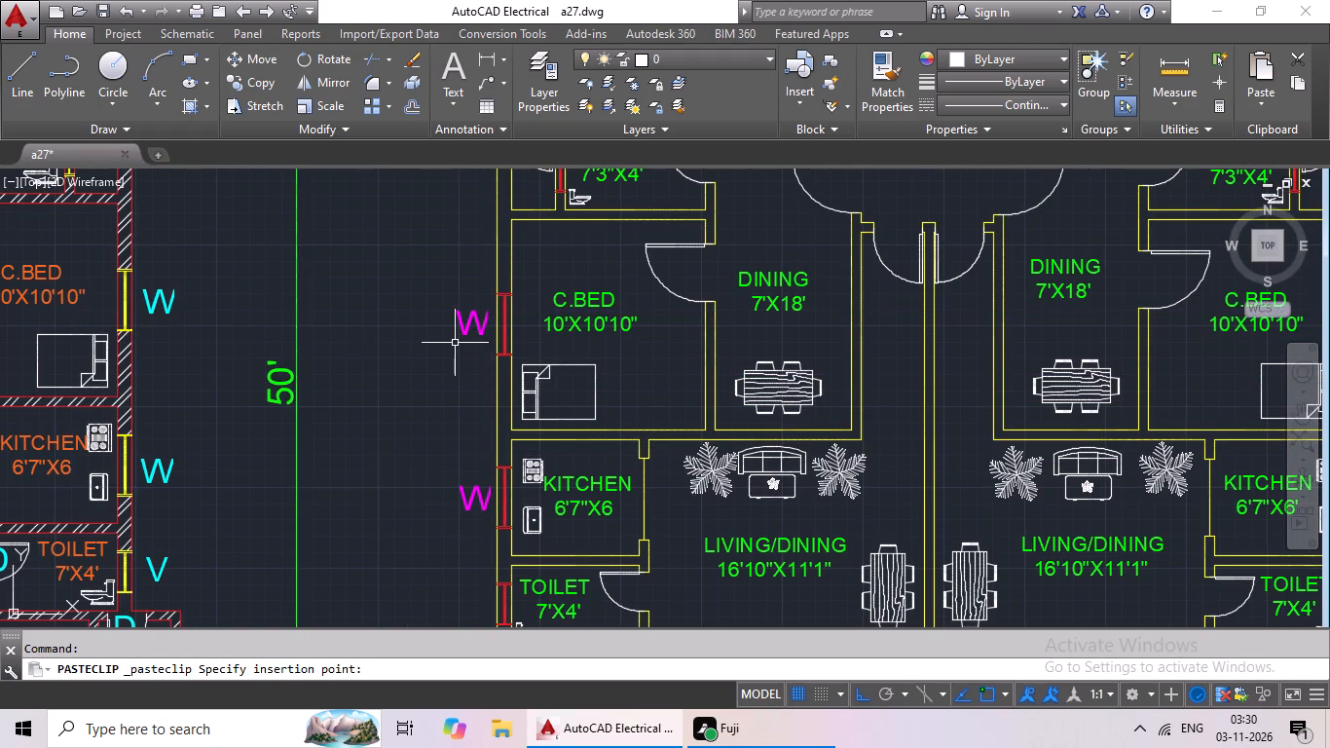
Place a W tag outside the west window of the northwest M.BED 10'X10'10".
{"action": "key", "text": "ctrl+v"}
{"action": "scroll", "coordinate": [472, 362], "scroll_direction": "down", "scroll_amount": 1}
{"action": "middle_click_drag", "start_coordinate": [472, 430], "coordinate": [462, 516]}
{"action": "middle_click_drag", "start_coordinate": [453, 353], "coordinate": [470, 497]}
{"action": "scroll", "coordinate": [490, 385], "scroll_direction": "up", "scroll_amount": 2}
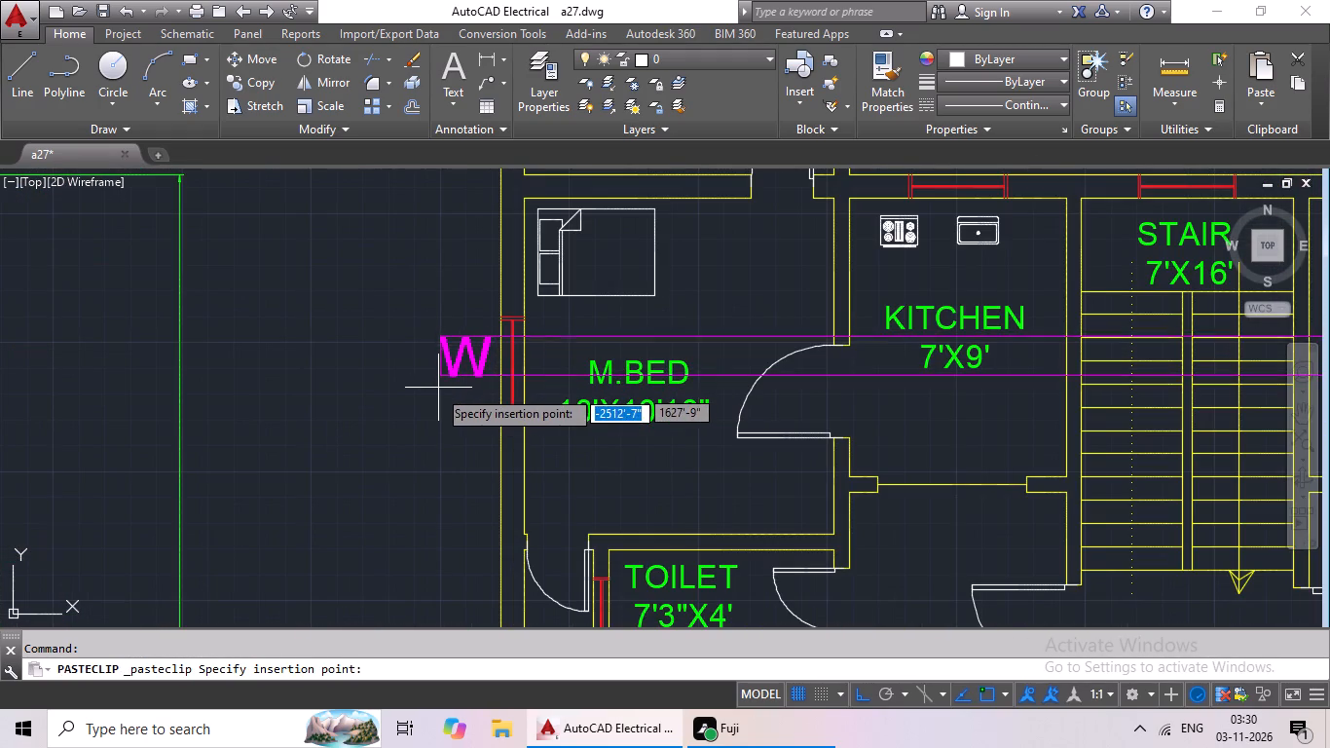
{"action": "left_click", "coordinate": [432, 396]}
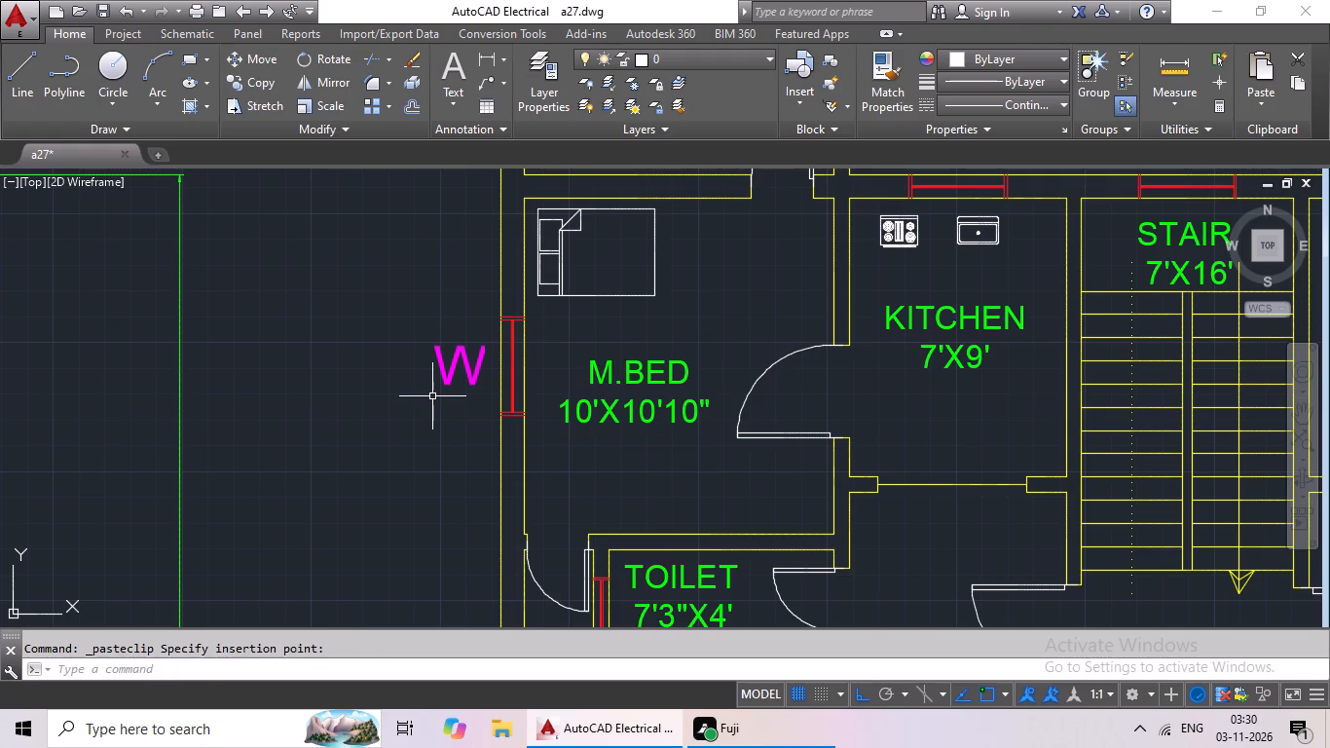
Place W tags above the three north-wall windows of the two 7'X9' kitchens and the stair.
{"action": "key", "text": "ctrl+v"}
{"action": "scroll", "coordinate": [548, 368], "scroll_direction": "down", "scroll_amount": 4, "text": "ctrl"}
{"action": "middle_click_drag", "start_coordinate": [600, 390], "coordinate": [566, 107]}
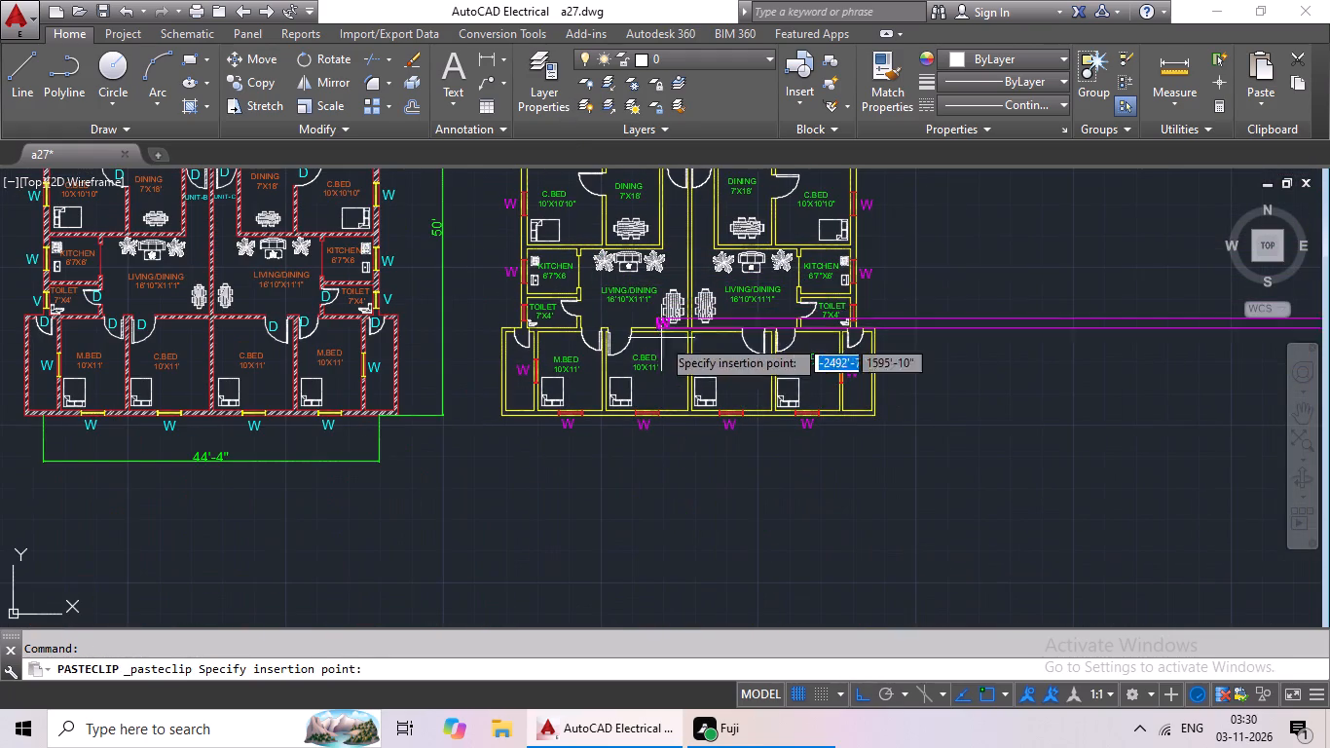
{"action": "middle_click_drag", "start_coordinate": [675, 348], "coordinate": [694, 624]}
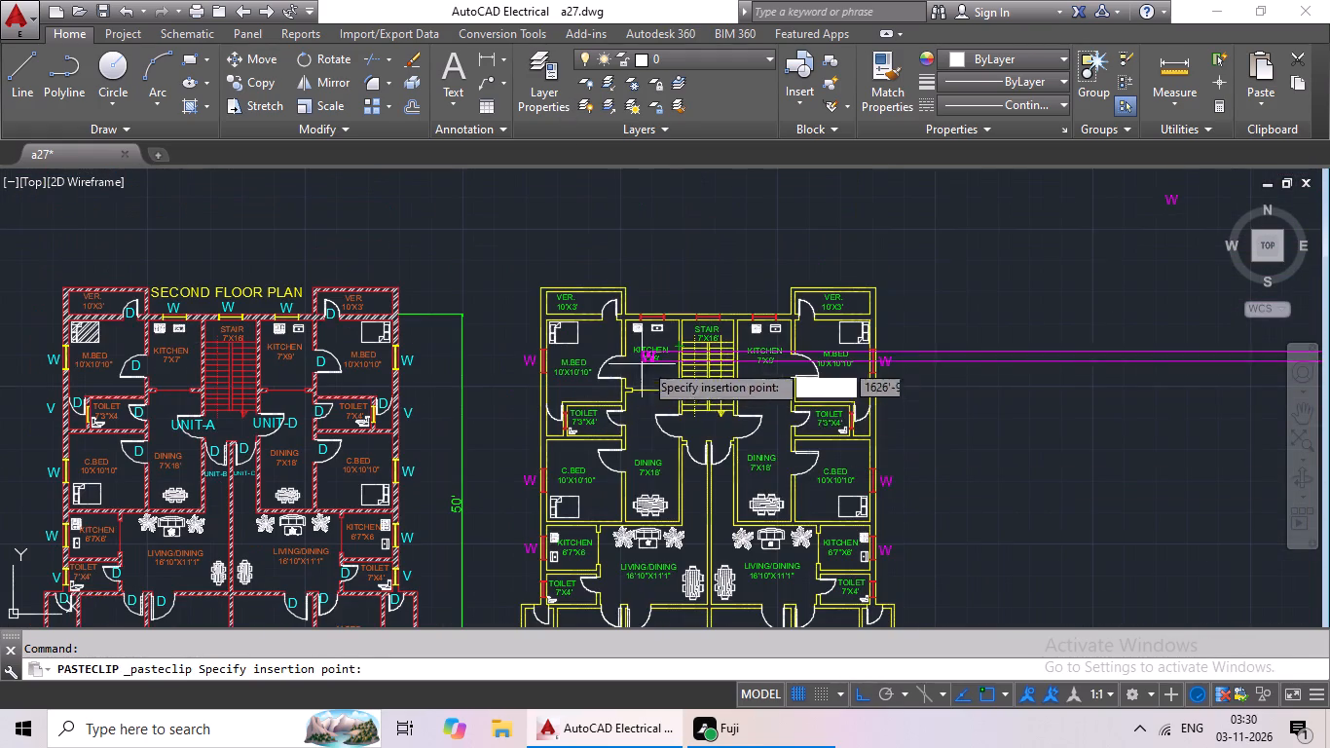
{"action": "scroll", "coordinate": [642, 307], "scroll_direction": "up", "scroll_amount": 3}
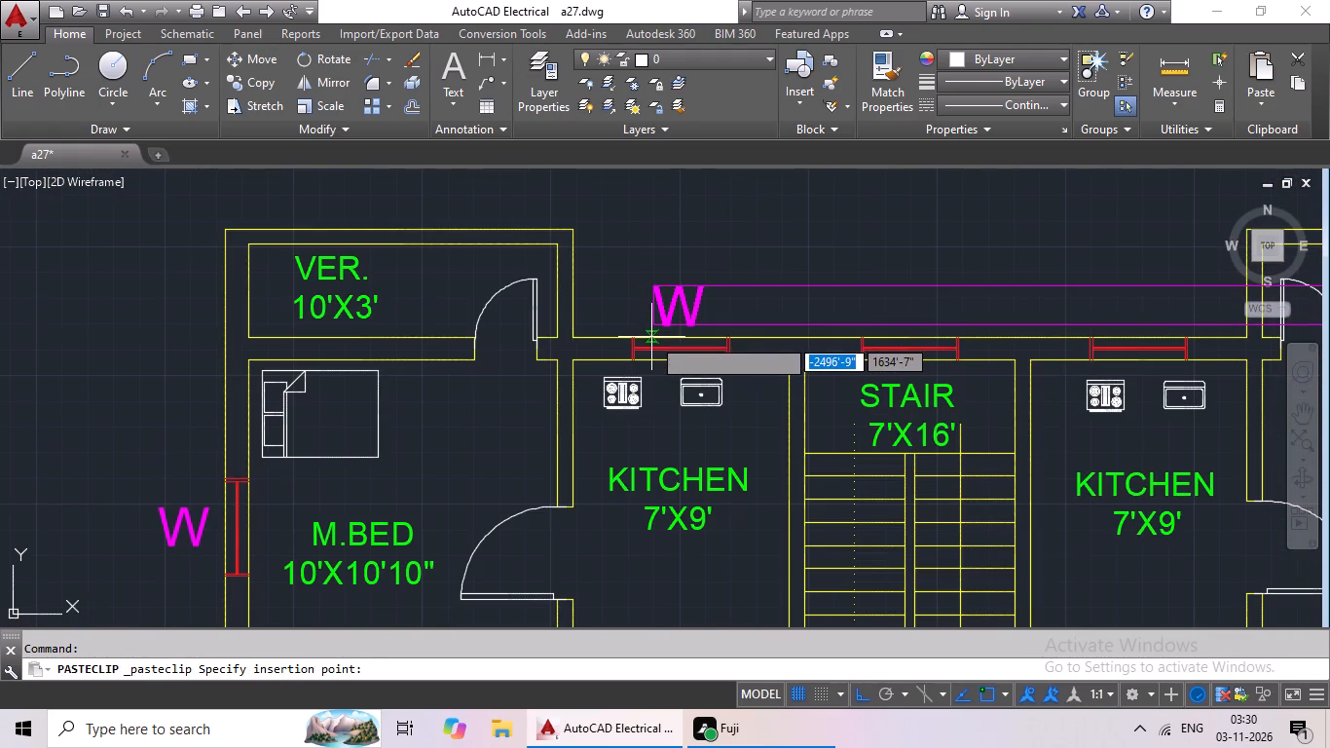
{"action": "left_click", "coordinate": [651, 337]}
{"action": "key", "text": "ctrl+v"}
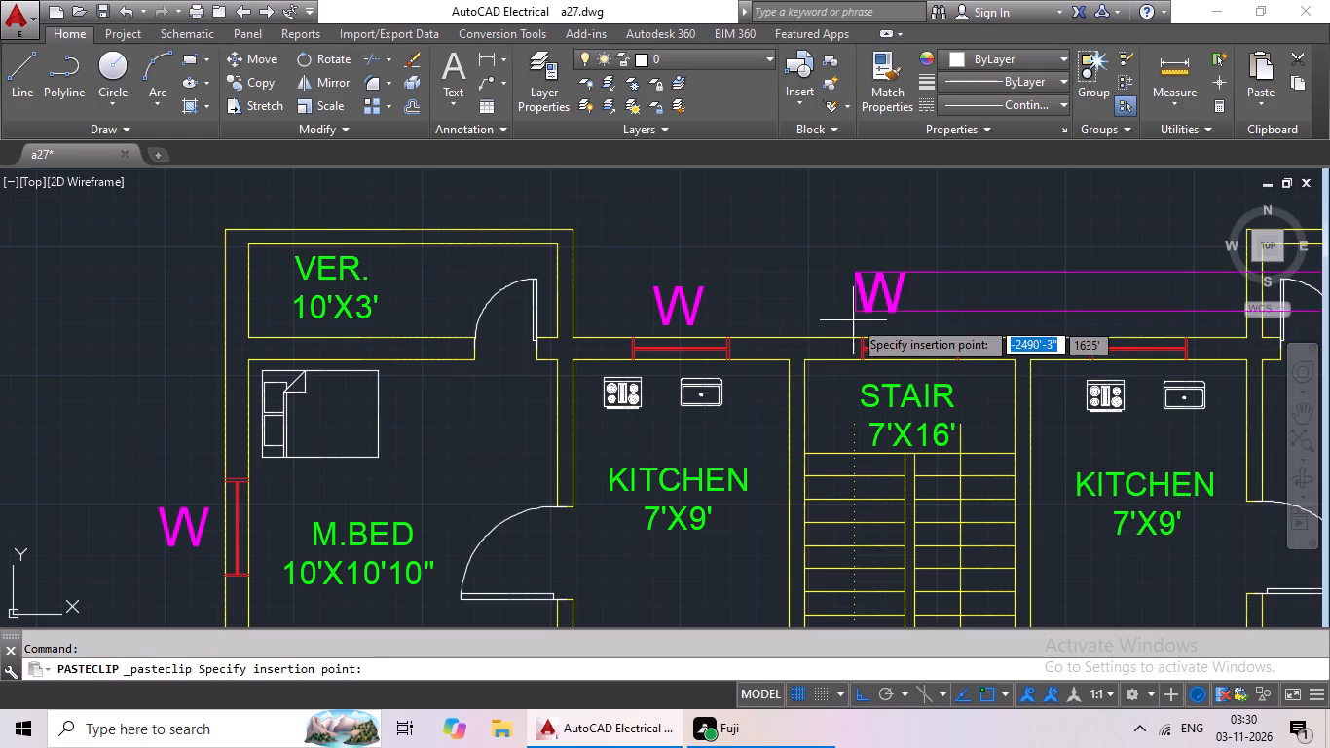
{"action": "middle_click_drag", "start_coordinate": [852, 318], "coordinate": [650, 352]}
{"action": "left_click", "coordinate": [683, 367]}
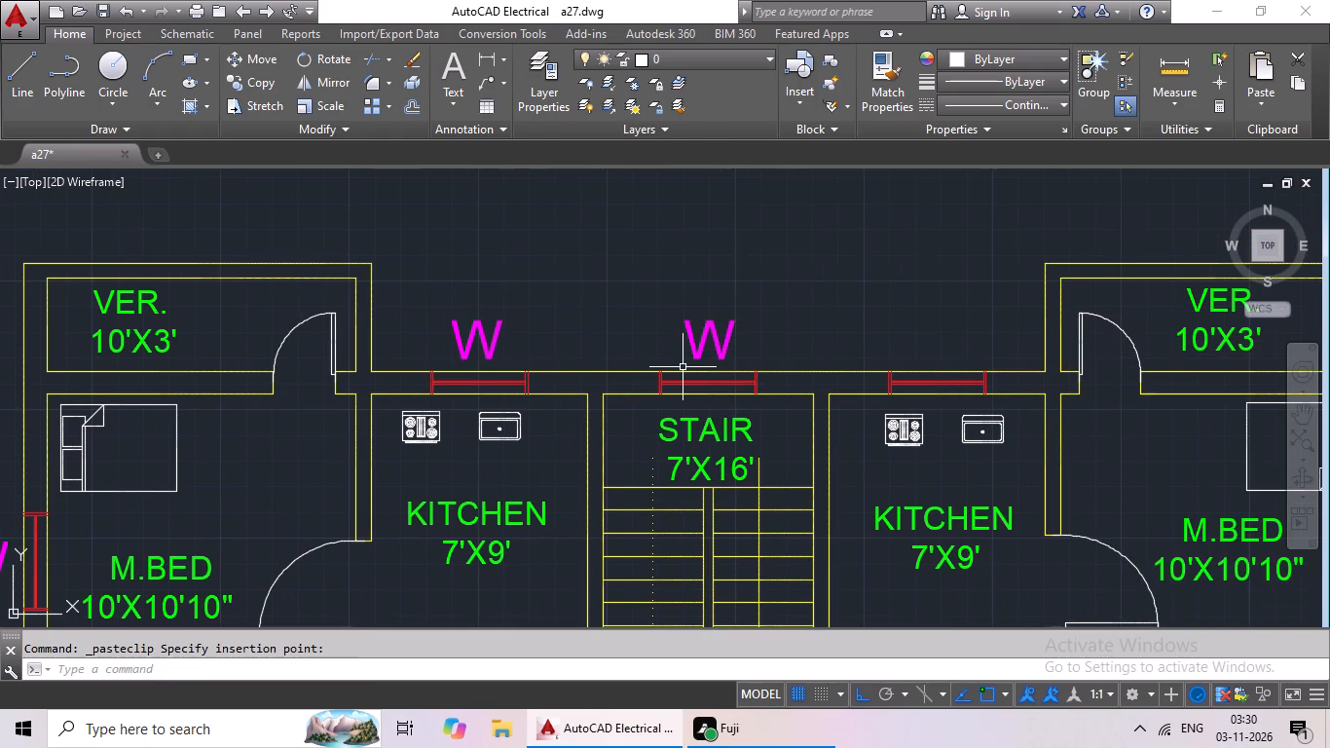
{"action": "key", "text": "ctrl+v"}
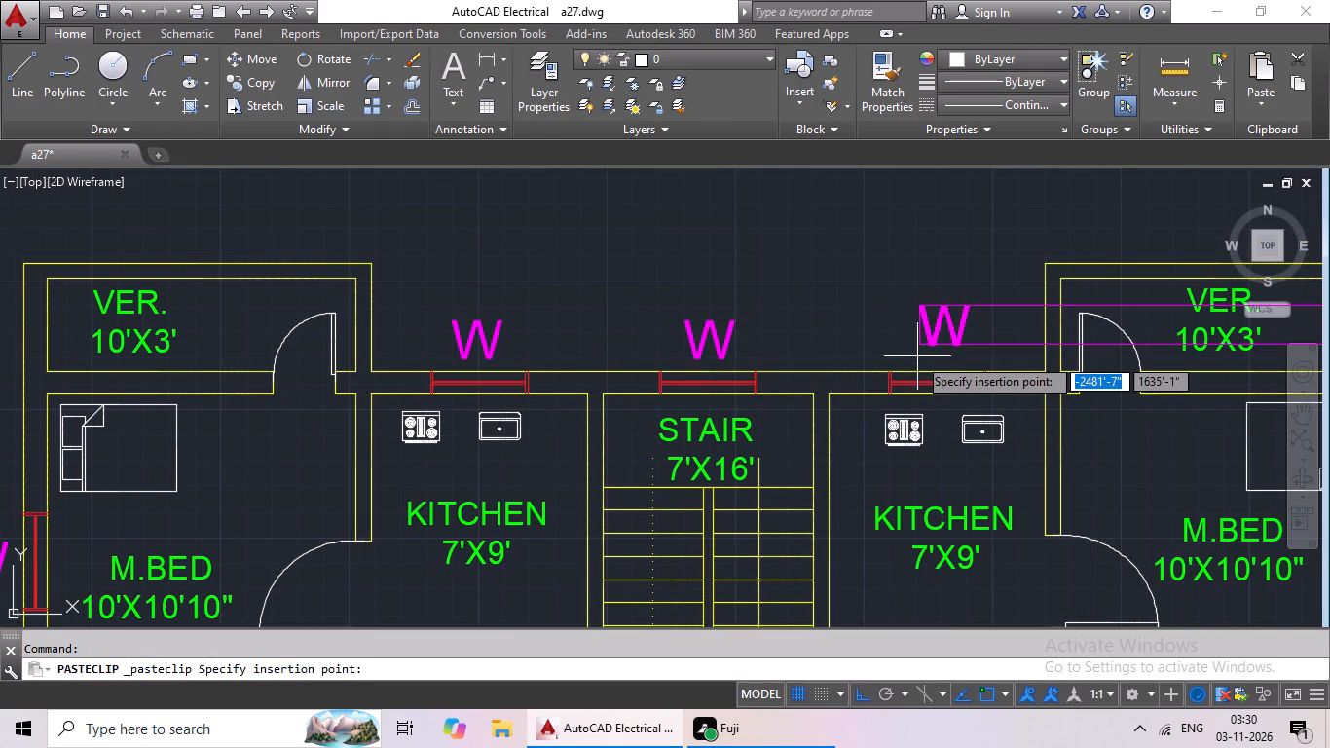
{"action": "middle_click_drag", "start_coordinate": [906, 364], "coordinate": [717, 367]}
{"action": "scroll", "coordinate": [729, 370], "scroll_direction": "up", "scroll_amount": 2}
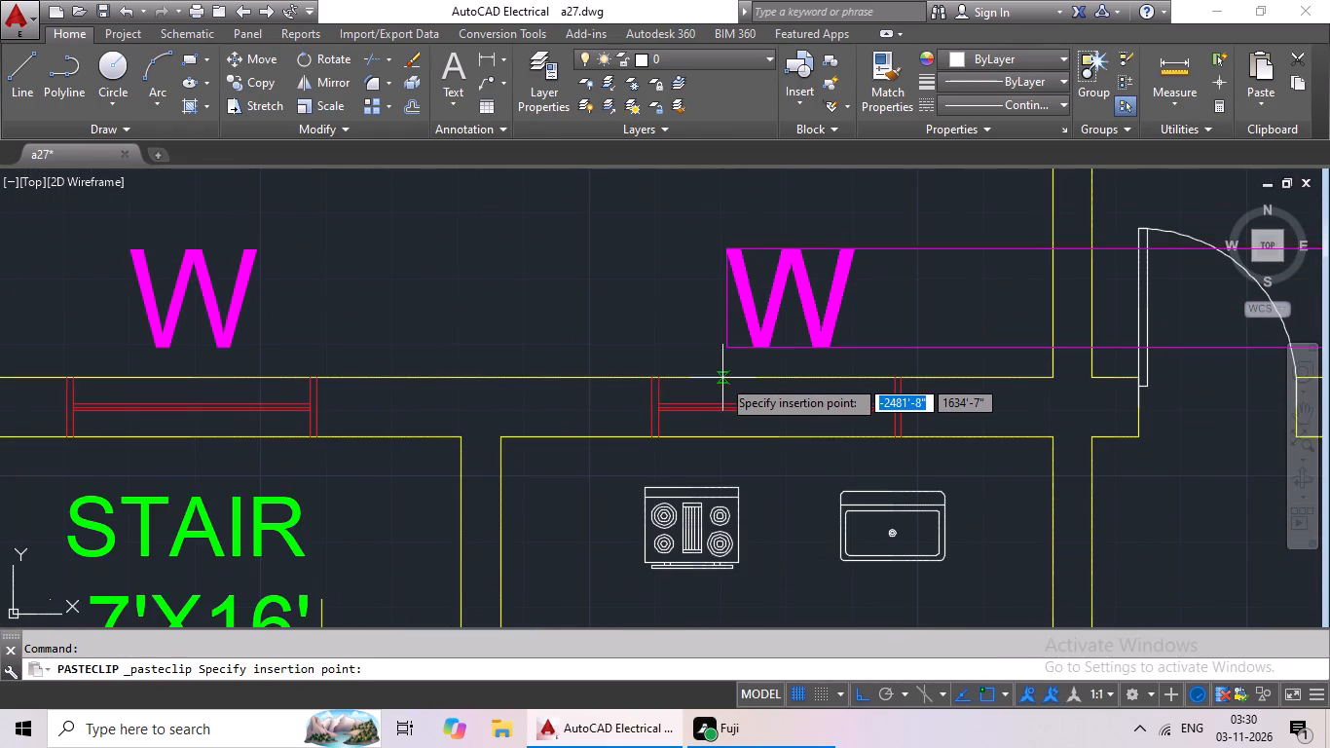
{"action": "left_click", "coordinate": [706, 385]}
Open the original magenta W text in the empty area northeast of the yellow plan for editing.
{"action": "scroll", "coordinate": [786, 359], "scroll_direction": "down", "scroll_amount": 3}
{"action": "middle_click_drag", "start_coordinate": [851, 398], "coordinate": [829, 348]}
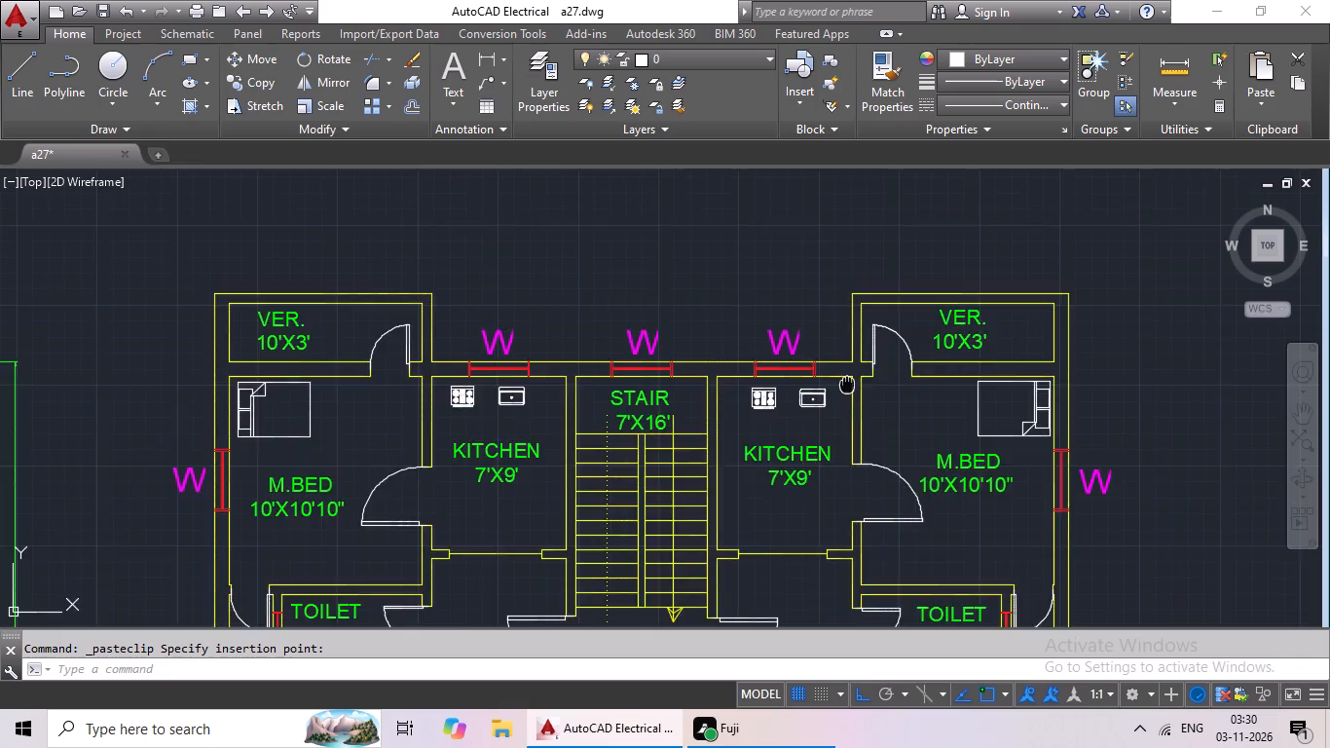
{"action": "middle_click_drag", "start_coordinate": [829, 348], "coordinate": [745, 302]}
{"action": "middle_click_drag", "start_coordinate": [752, 315], "coordinate": [708, 225]}
{"action": "scroll", "coordinate": [731, 226], "scroll_direction": "down", "scroll_amount": 2}
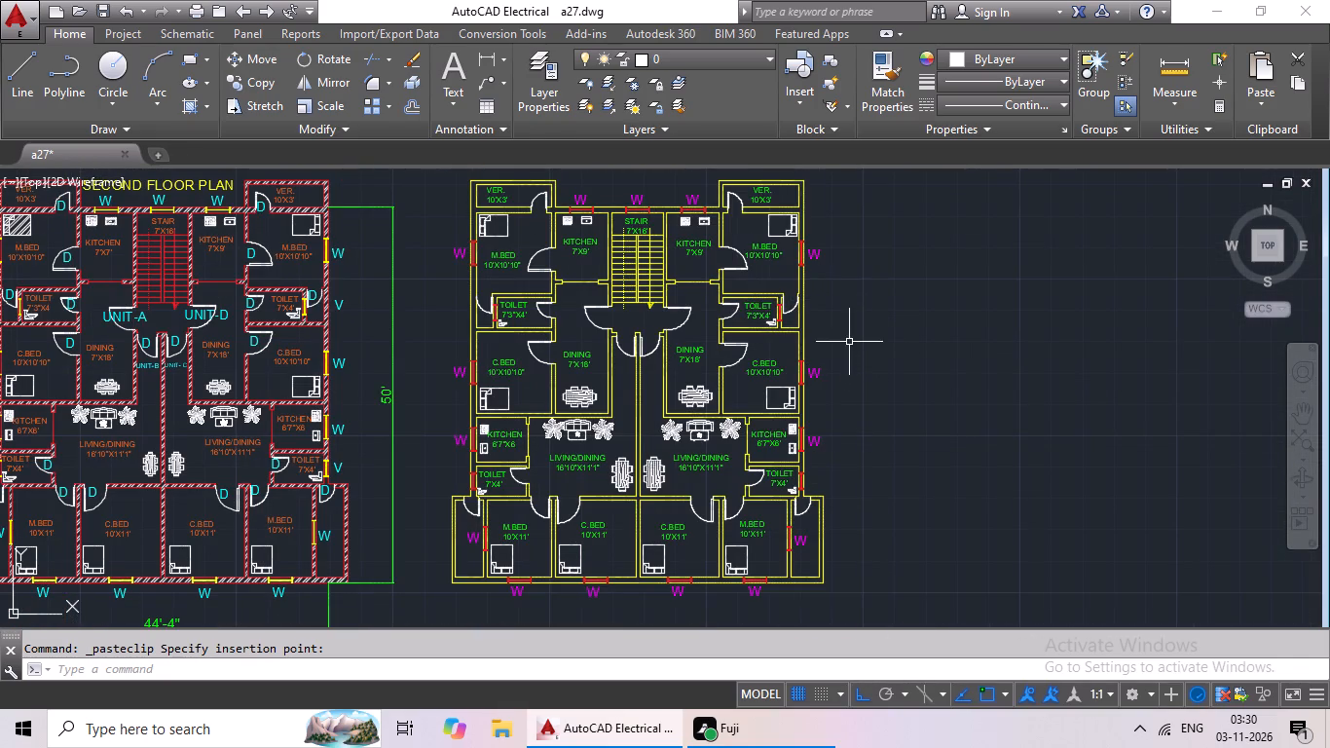
{"action": "middle_click_drag", "start_coordinate": [868, 280], "coordinate": [651, 339]}
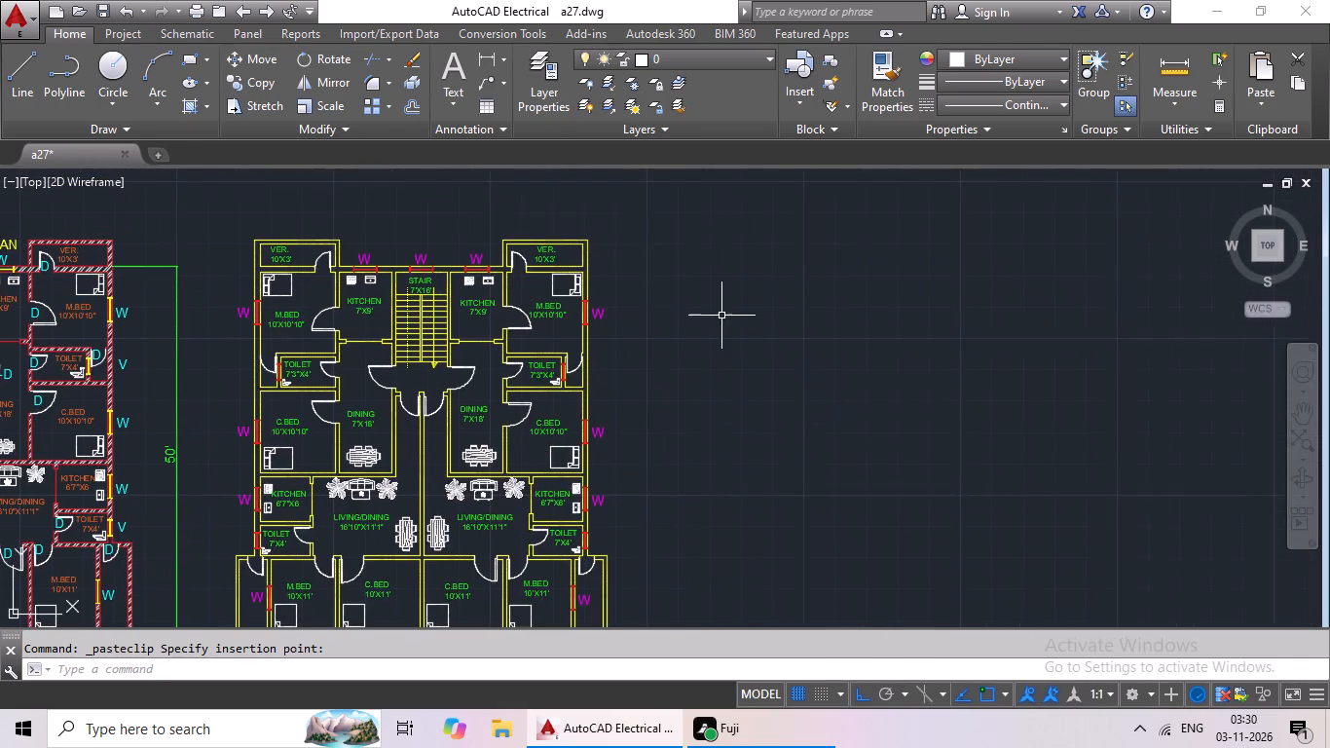
{"action": "middle_click_drag", "start_coordinate": [717, 336], "coordinate": [666, 451]}
{"action": "double_click", "coordinate": [833, 264]}
{"action": "scroll", "coordinate": [847, 264], "scroll_direction": "up", "scroll_amount": 1}
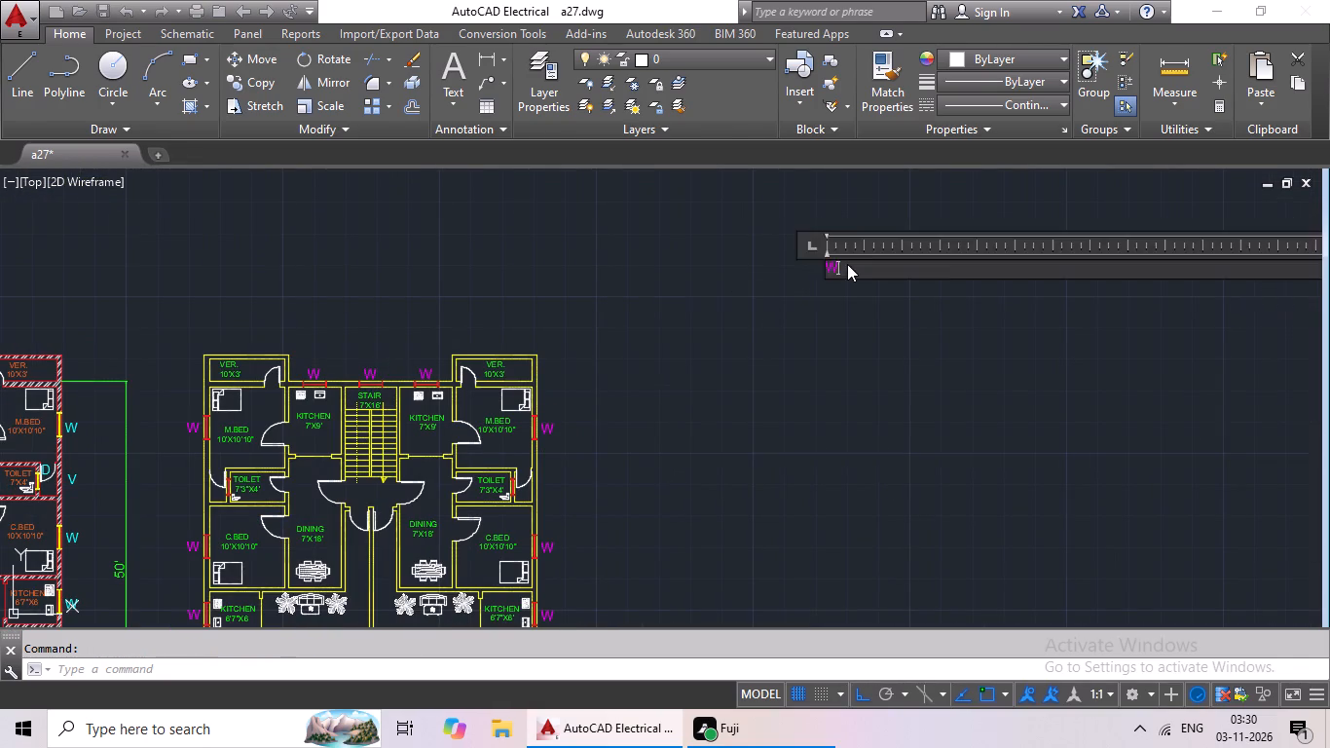
{"action": "scroll", "coordinate": [847, 264], "scroll_direction": "up", "scroll_amount": 4}
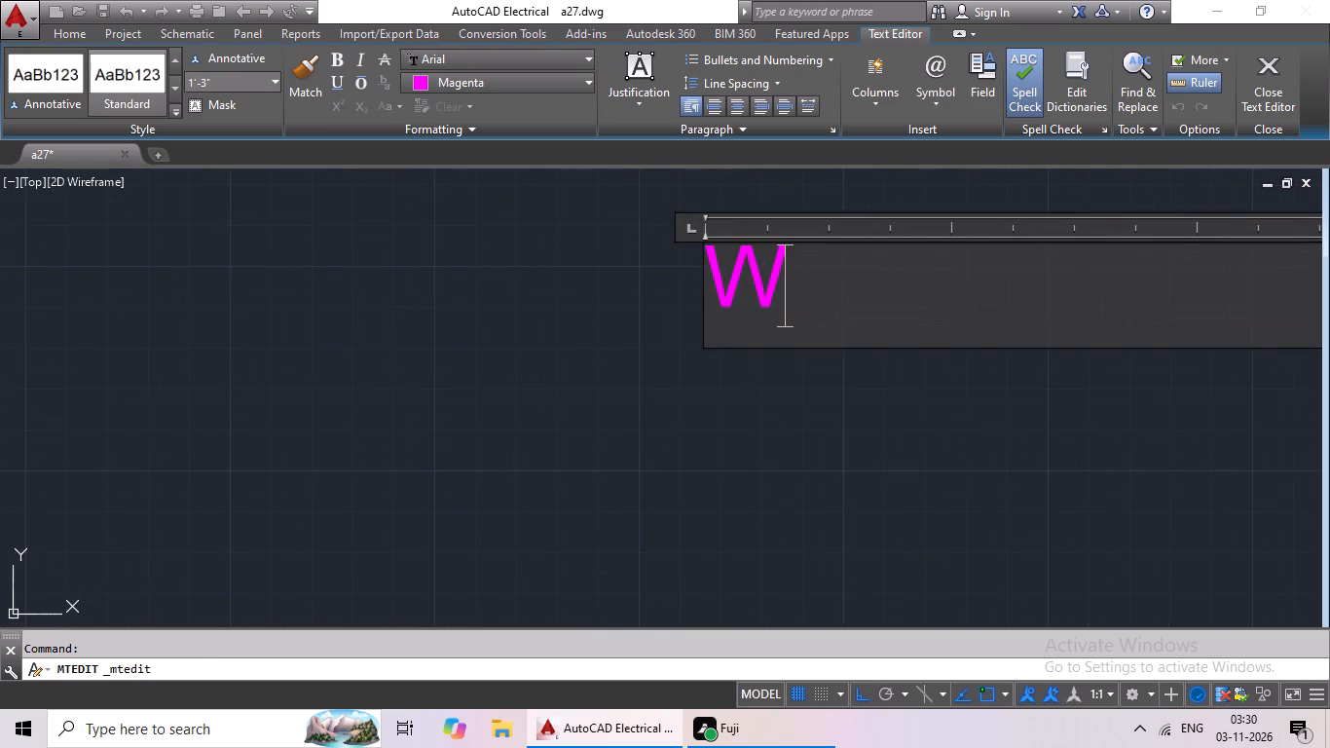
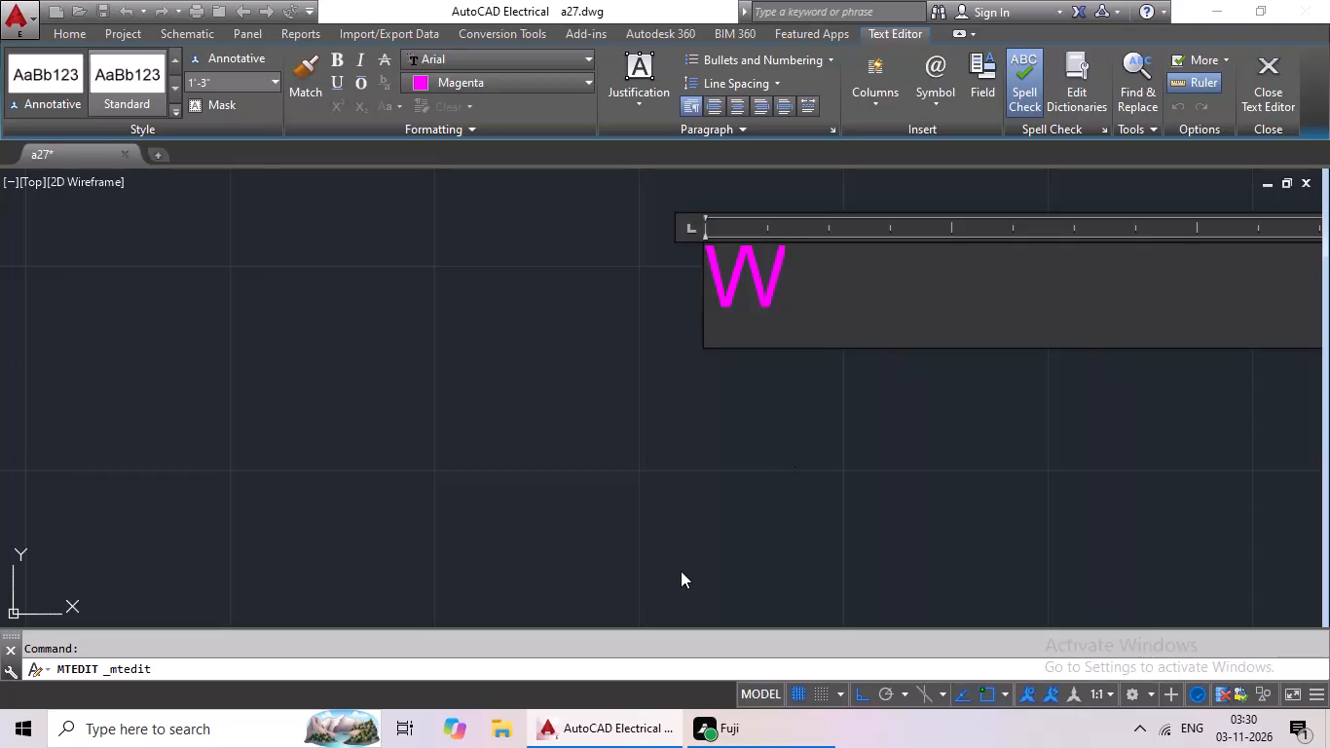
Replace the original magenta W text with V.
{"action": "key", "text": "BackSpace"}
{"action": "key", "text": "shift+v"}
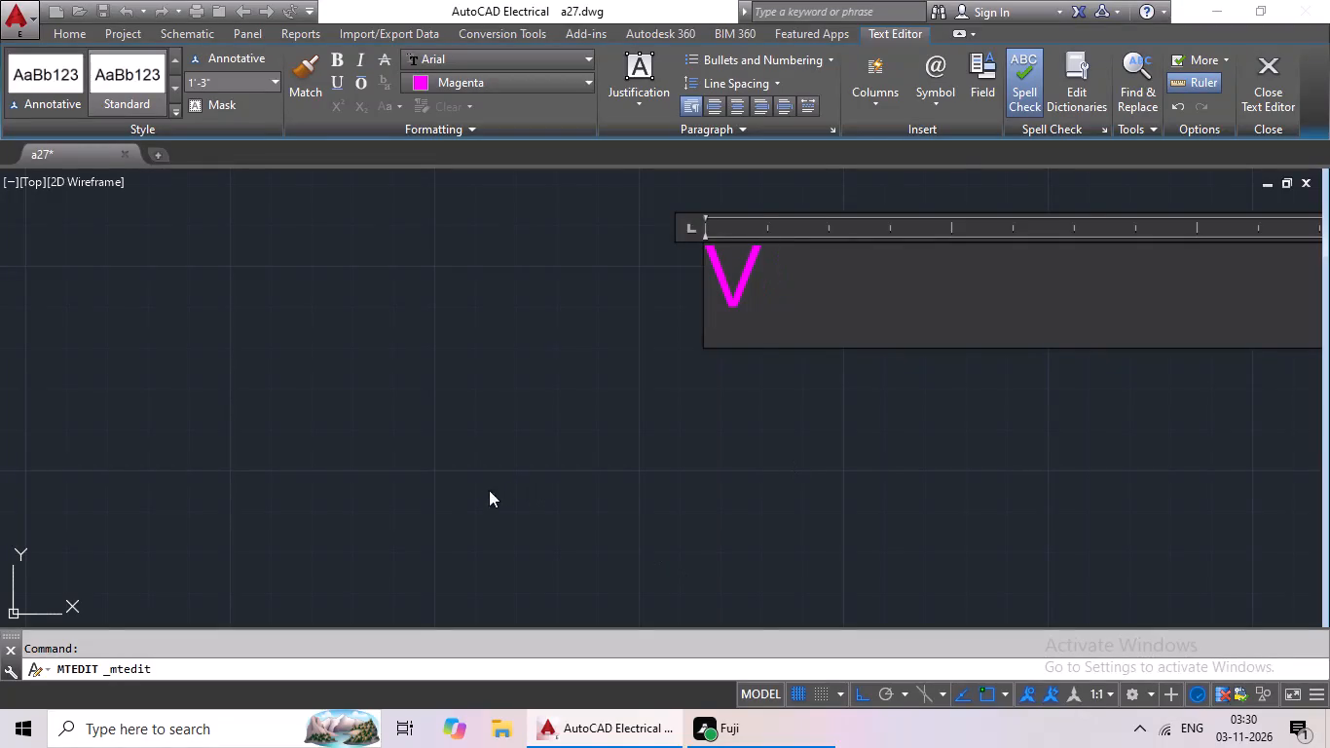
{"action": "left_click", "coordinate": [525, 401]}
Copy the magenta V text and place a V tag outside the east wall beside the northeast TOILET 7'3"X4'.
{"action": "left_click", "coordinate": [742, 301]}
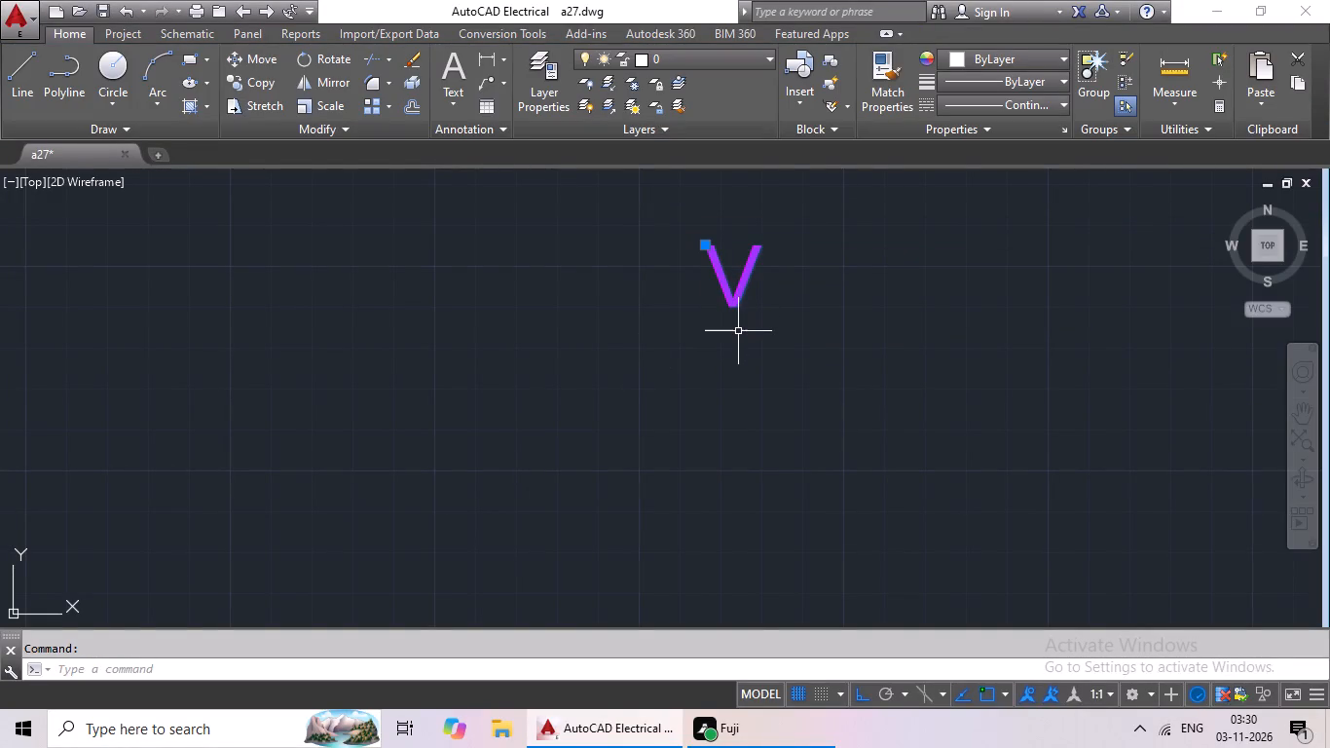
{"action": "key", "text": "ctrl+c"}
{"action": "key", "text": "ctrl+v"}
{"action": "scroll", "coordinate": [660, 358], "scroll_direction": "down", "scroll_amount": 2, "text": "ctrl"}
{"action": "middle_click_drag", "start_coordinate": [543, 402], "coordinate": [682, 255]}
{"action": "scroll", "coordinate": [660, 298], "scroll_direction": "down", "scroll_amount": 2}
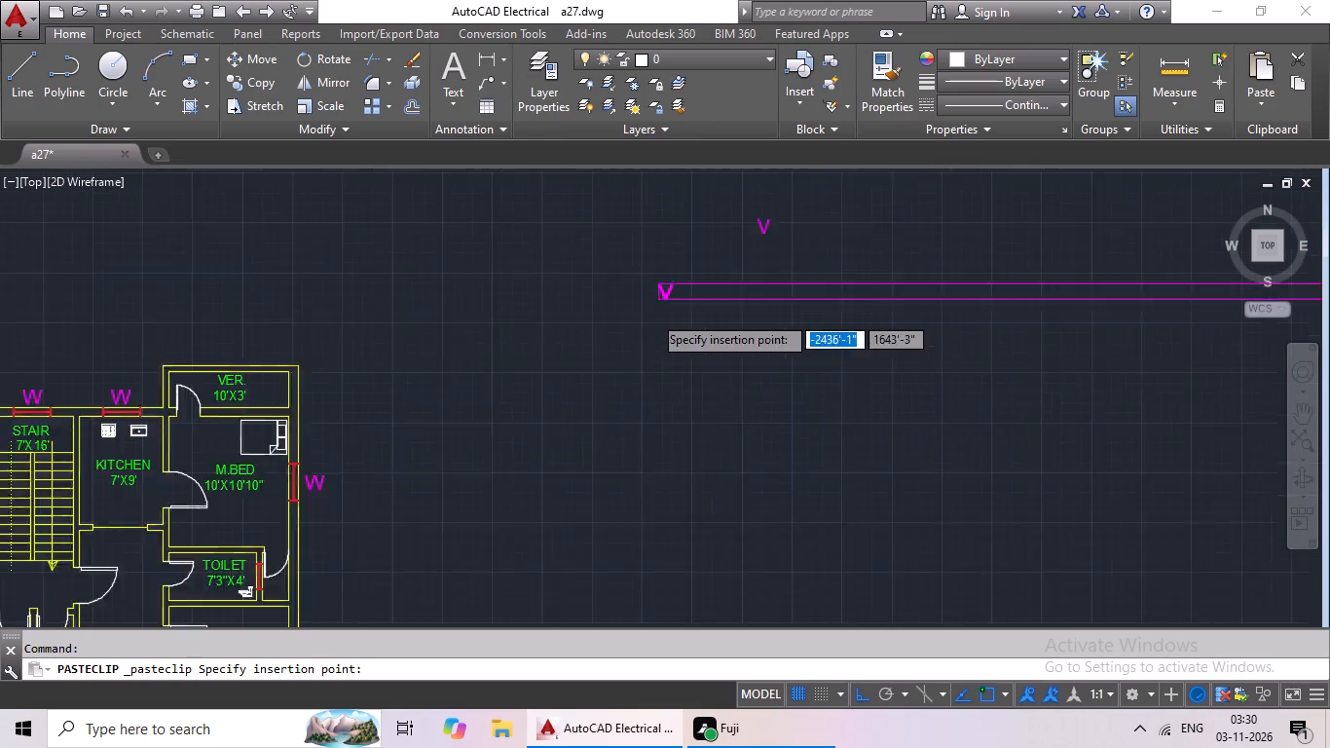
{"action": "middle_click_drag", "start_coordinate": [637, 324], "coordinate": [713, 235]}
{"action": "scroll", "coordinate": [477, 409], "scroll_direction": "up", "scroll_amount": 4}
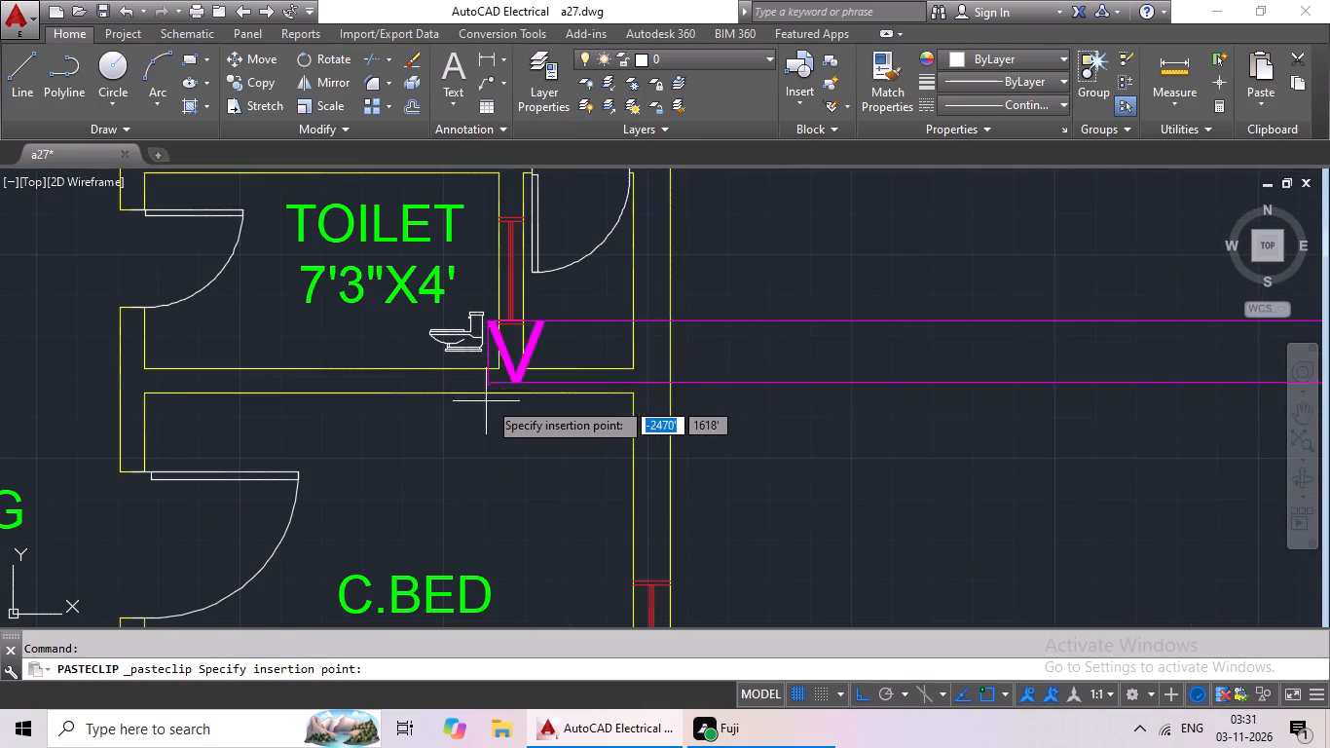
{"action": "left_click", "coordinate": [713, 331]}
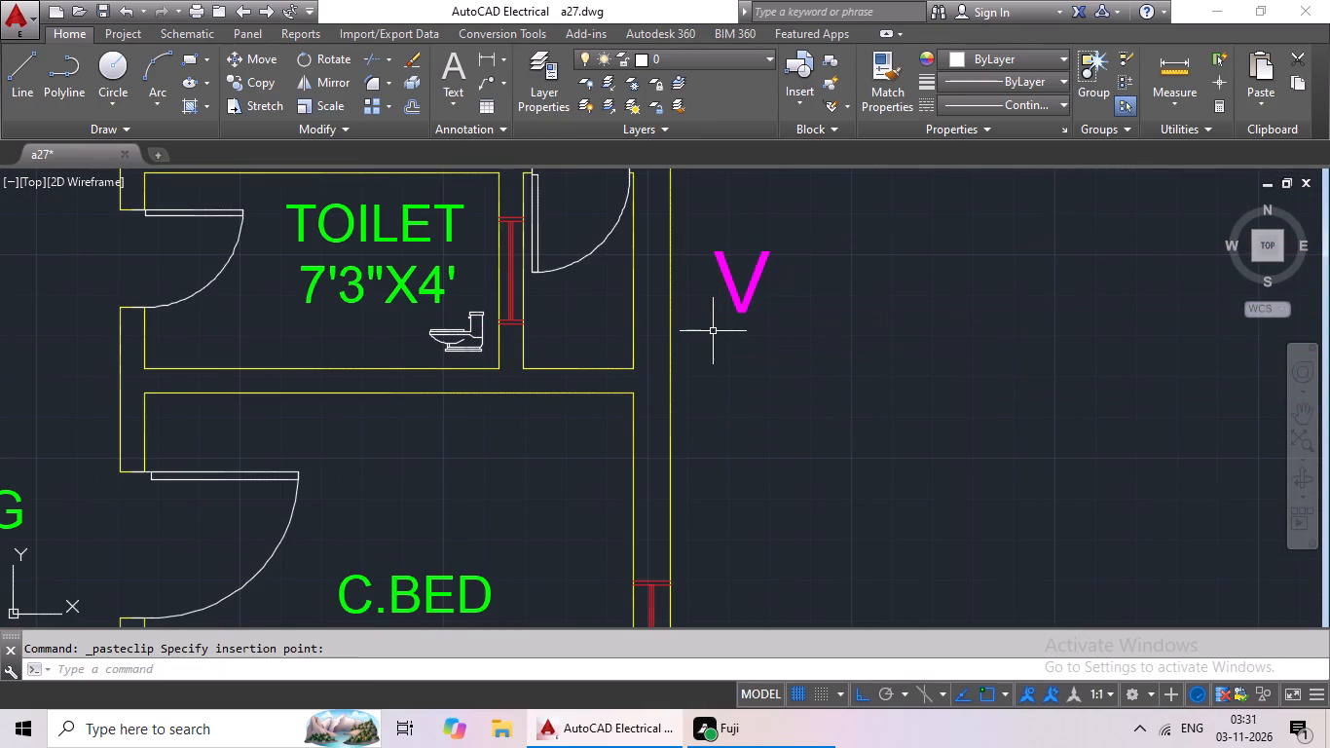
Place a V tag outside the east window of the eastern TOILET 7'X4' below the kitchen.
{"action": "key", "text": "ctrl+v"}
{"action": "scroll", "coordinate": [729, 349], "scroll_direction": "down", "scroll_amount": 1, "text": "ctrl"}
{"action": "middle_click_drag", "start_coordinate": [729, 348], "coordinate": [741, 156]}
{"action": "scroll", "coordinate": [782, 351], "scroll_direction": "down", "scroll_amount": 1}
{"action": "middle_click_drag", "start_coordinate": [782, 352], "coordinate": [782, 341]}
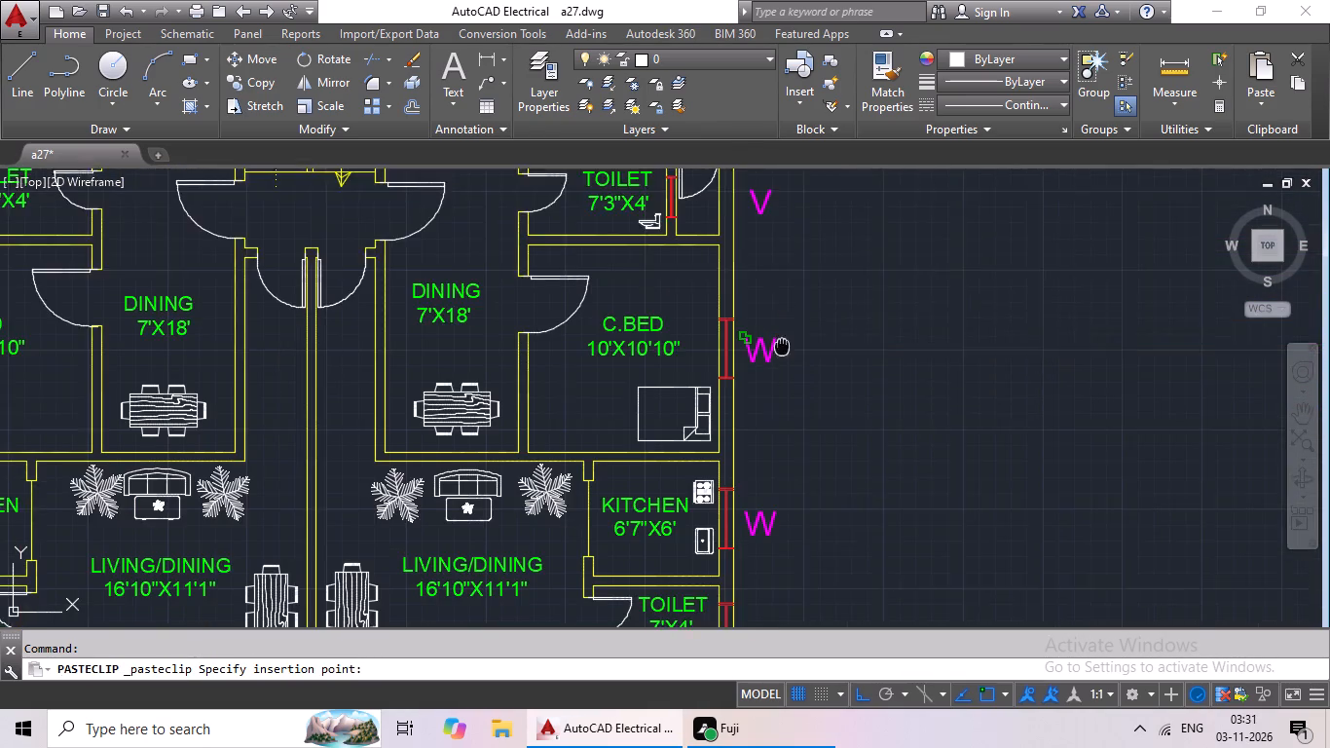
{"action": "middle_click_drag", "start_coordinate": [782, 341], "coordinate": [764, 212]}
{"action": "middle_click_drag", "start_coordinate": [775, 505], "coordinate": [737, 302]}
{"action": "middle_click_drag", "start_coordinate": [757, 425], "coordinate": [780, 536]}
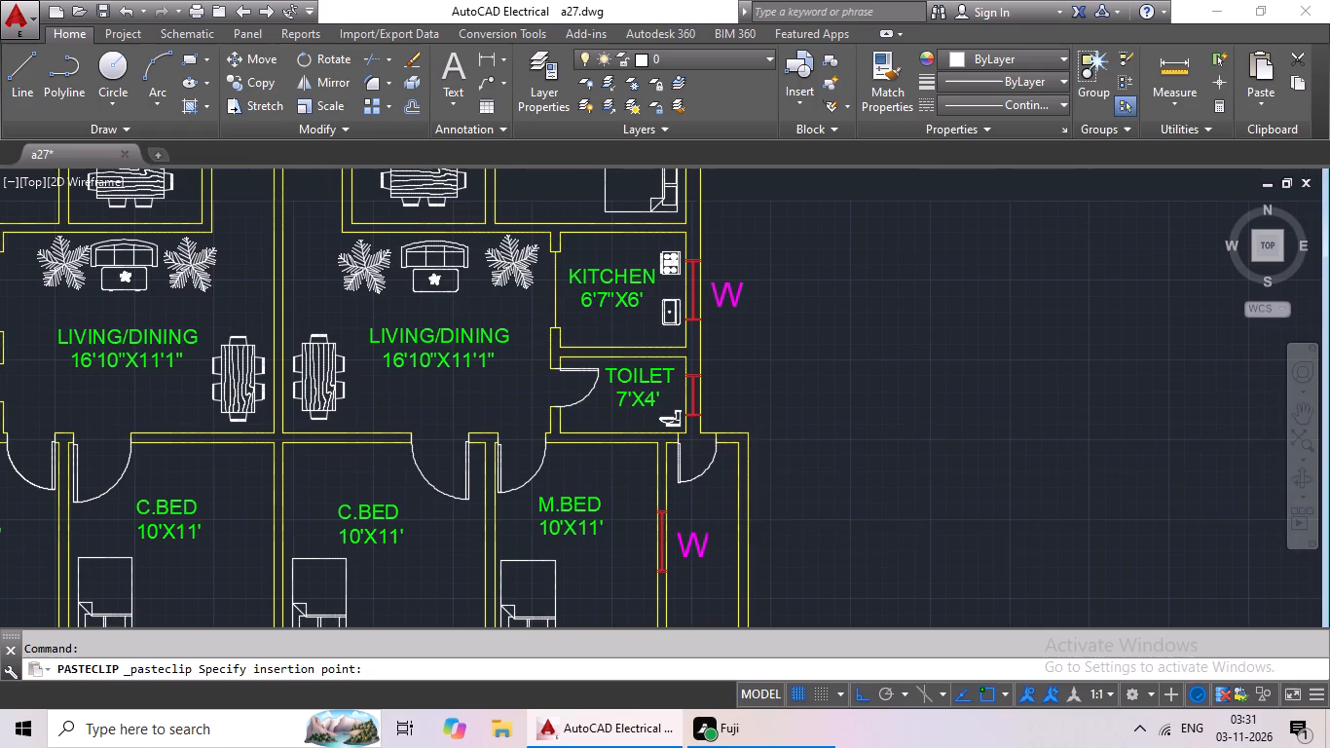
{"action": "scroll", "coordinate": [714, 391], "scroll_direction": "up", "scroll_amount": 4}
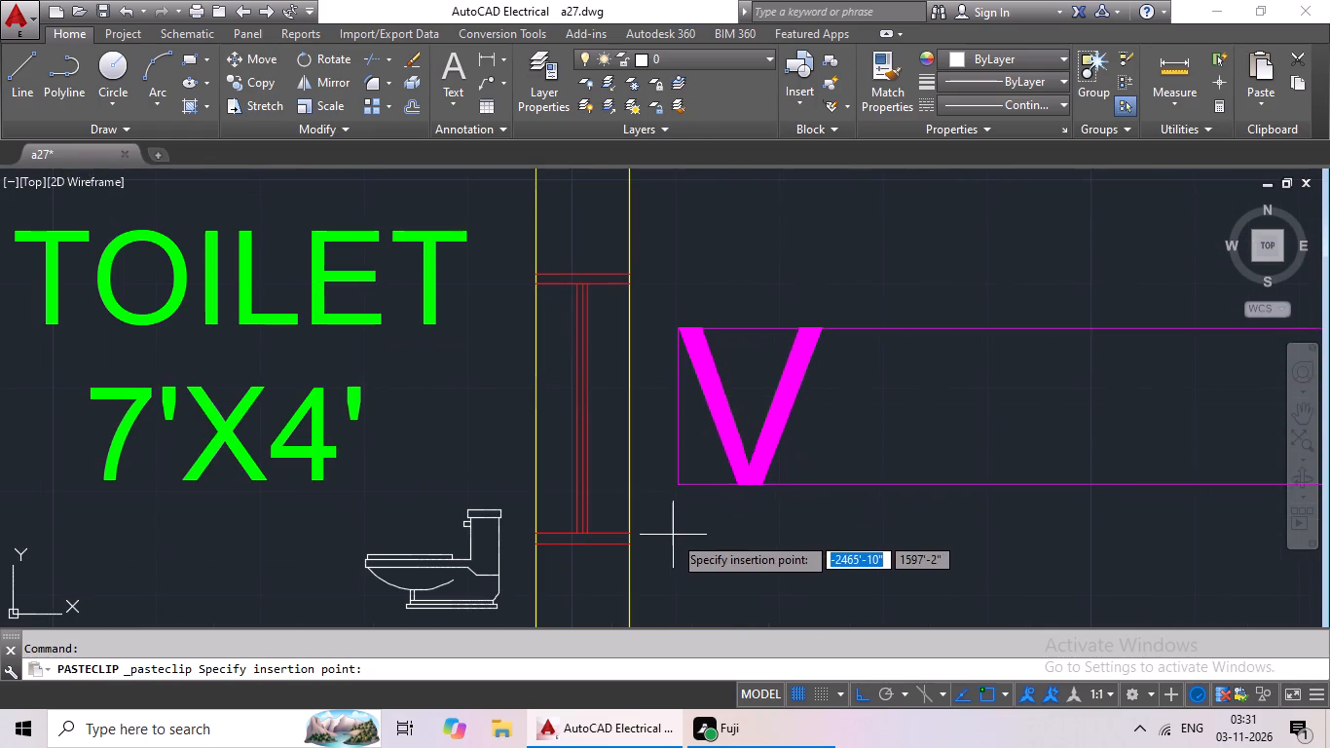
{"action": "left_click", "coordinate": [672, 537]}
Place a V tag outside the west window of the western TOILET 7'X4'.
{"action": "key", "text": "ctrl+v"}
{"action": "scroll", "coordinate": [686, 535], "scroll_direction": "down", "scroll_amount": 2, "text": "ctrl"}
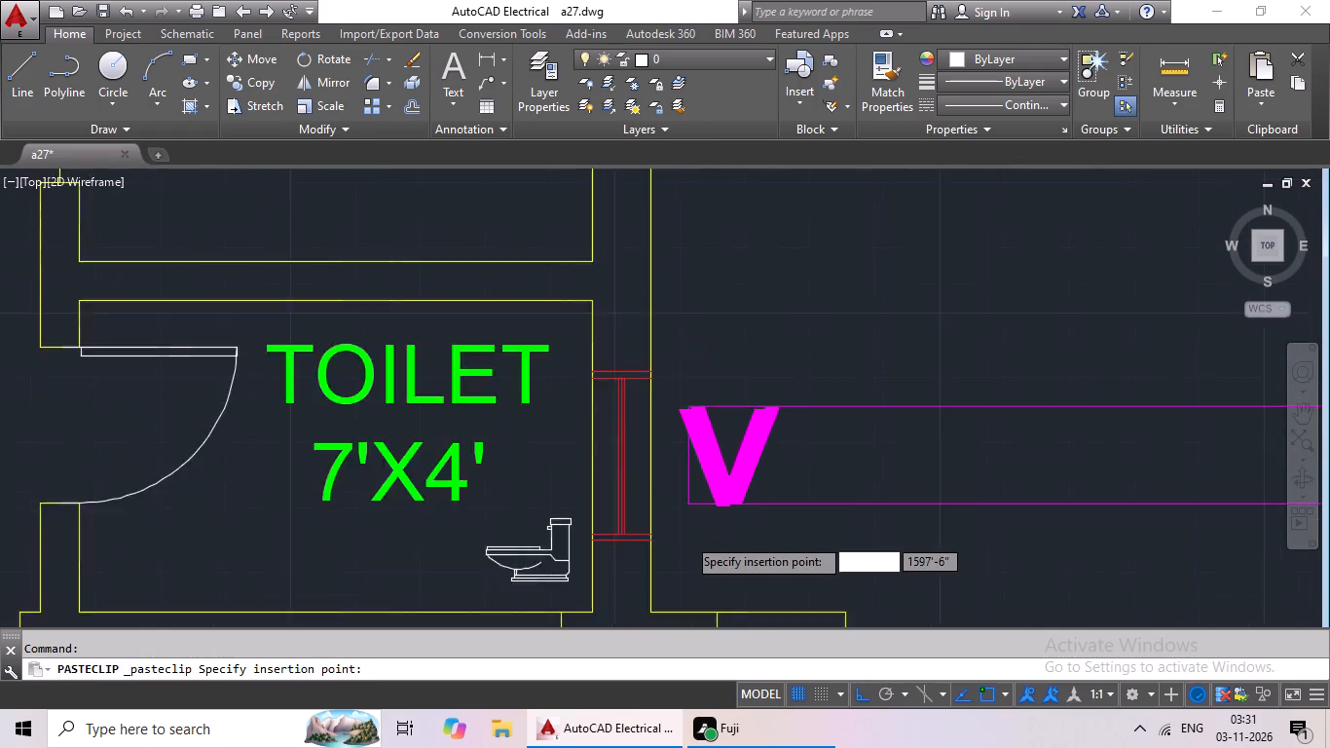
{"action": "middle_click_drag", "start_coordinate": [589, 559], "coordinate": [798, 441]}
{"action": "scroll", "coordinate": [788, 457], "scroll_direction": "down", "scroll_amount": 1}
{"action": "middle_click_drag", "start_coordinate": [746, 493], "coordinate": [964, 393]}
{"action": "scroll", "coordinate": [460, 415], "scroll_direction": "down", "scroll_amount": 2}
{"action": "middle_click_drag", "start_coordinate": [460, 415], "coordinate": [610, 396]}
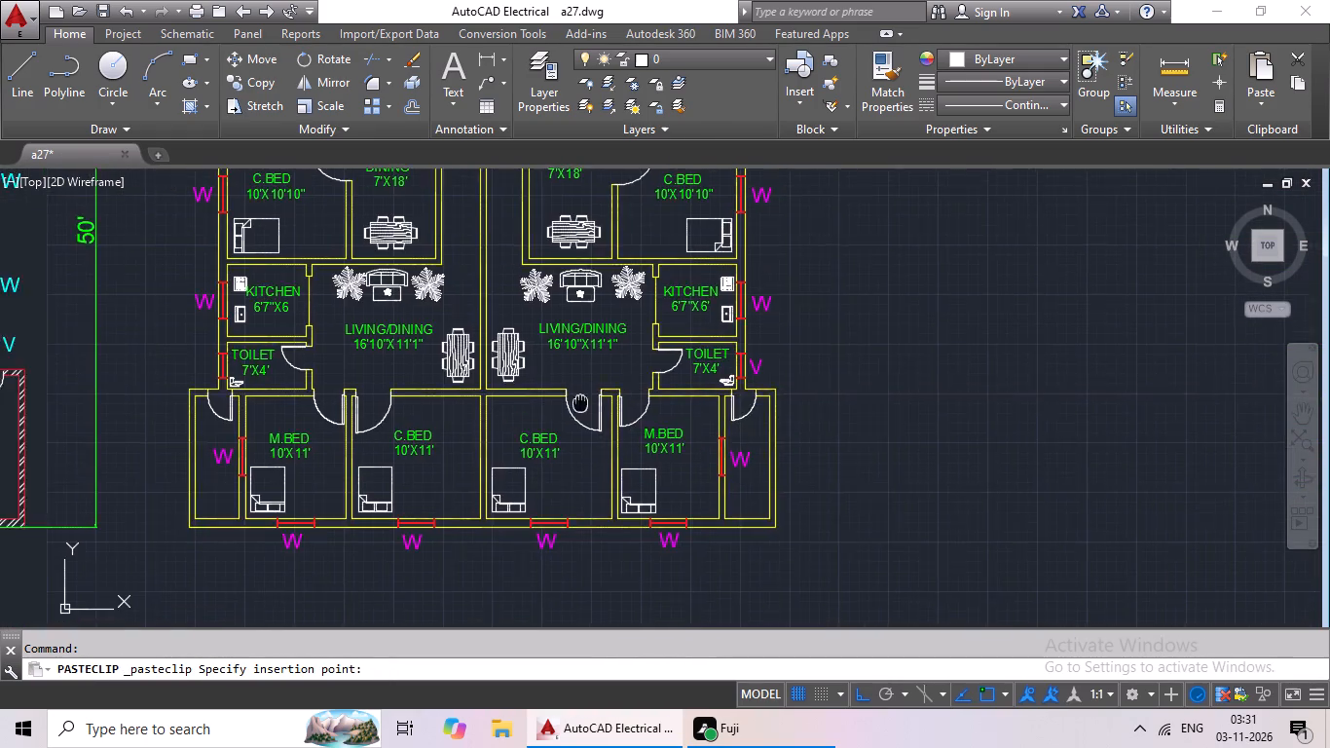
{"action": "scroll", "coordinate": [288, 355], "scroll_direction": "up", "scroll_amount": 4}
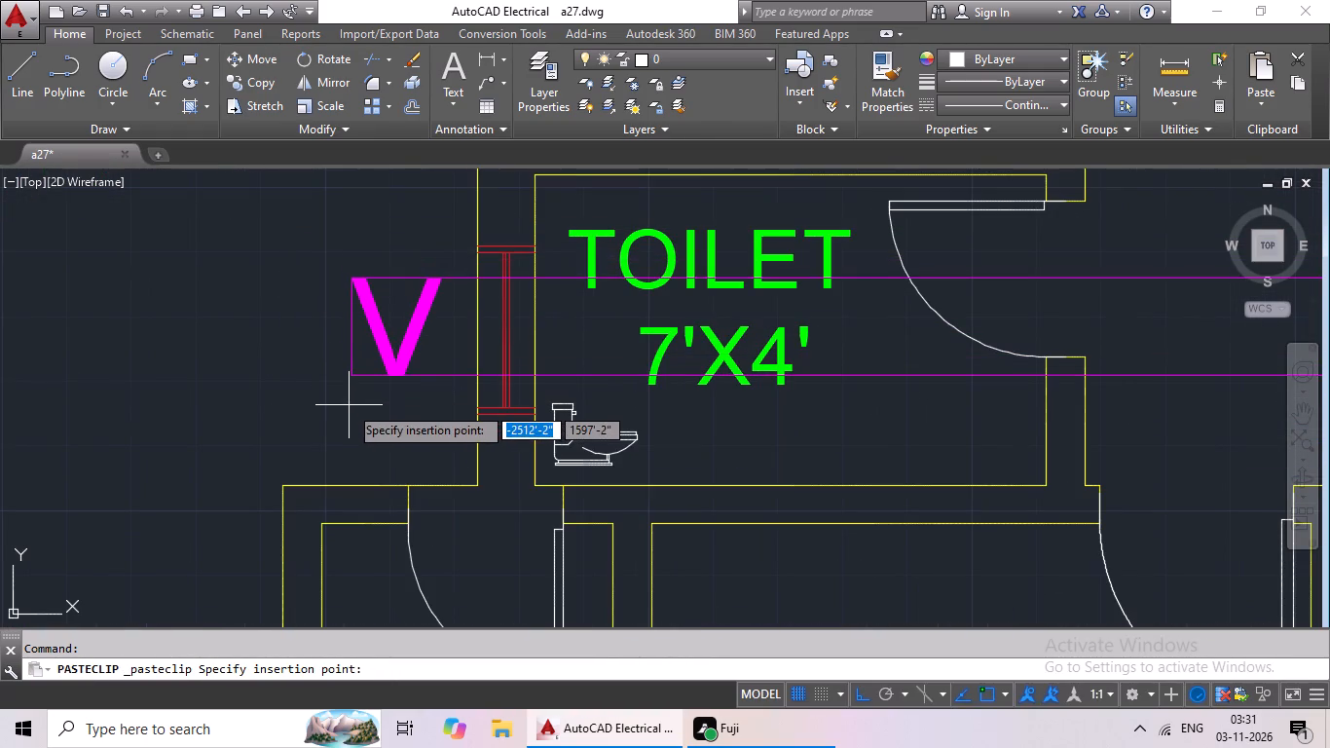
{"action": "left_click", "coordinate": [349, 405]}
Place a V tag outside the west wall beside the northwest TOILET 7'3"X4'.
{"action": "key", "text": "ctrl+v"}
{"action": "scroll", "coordinate": [359, 407], "scroll_direction": "down", "scroll_amount": 3, "text": "ctrl"}
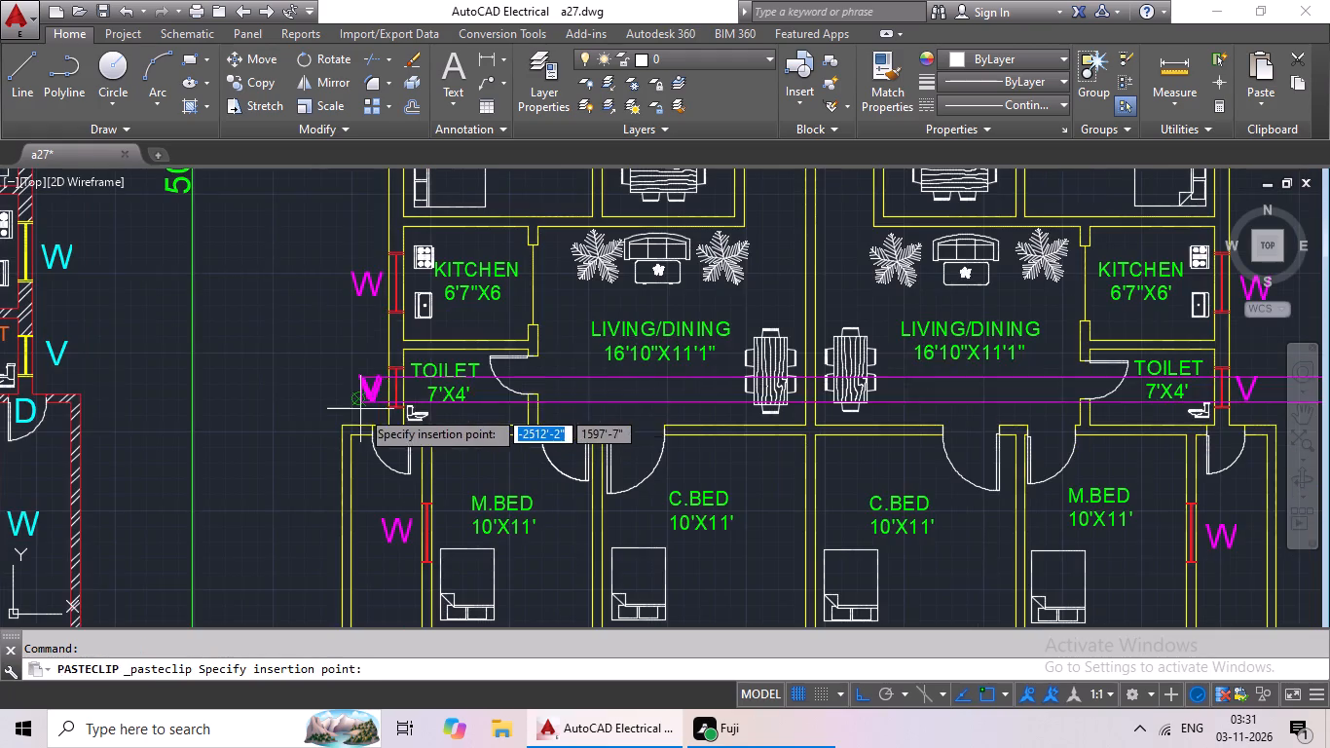
{"action": "middle_click_drag", "start_coordinate": [434, 396], "coordinate": [457, 508]}
{"action": "middle_click_drag", "start_coordinate": [444, 416], "coordinate": [502, 557]}
{"action": "middle_click_drag", "start_coordinate": [498, 378], "coordinate": [528, 550]}
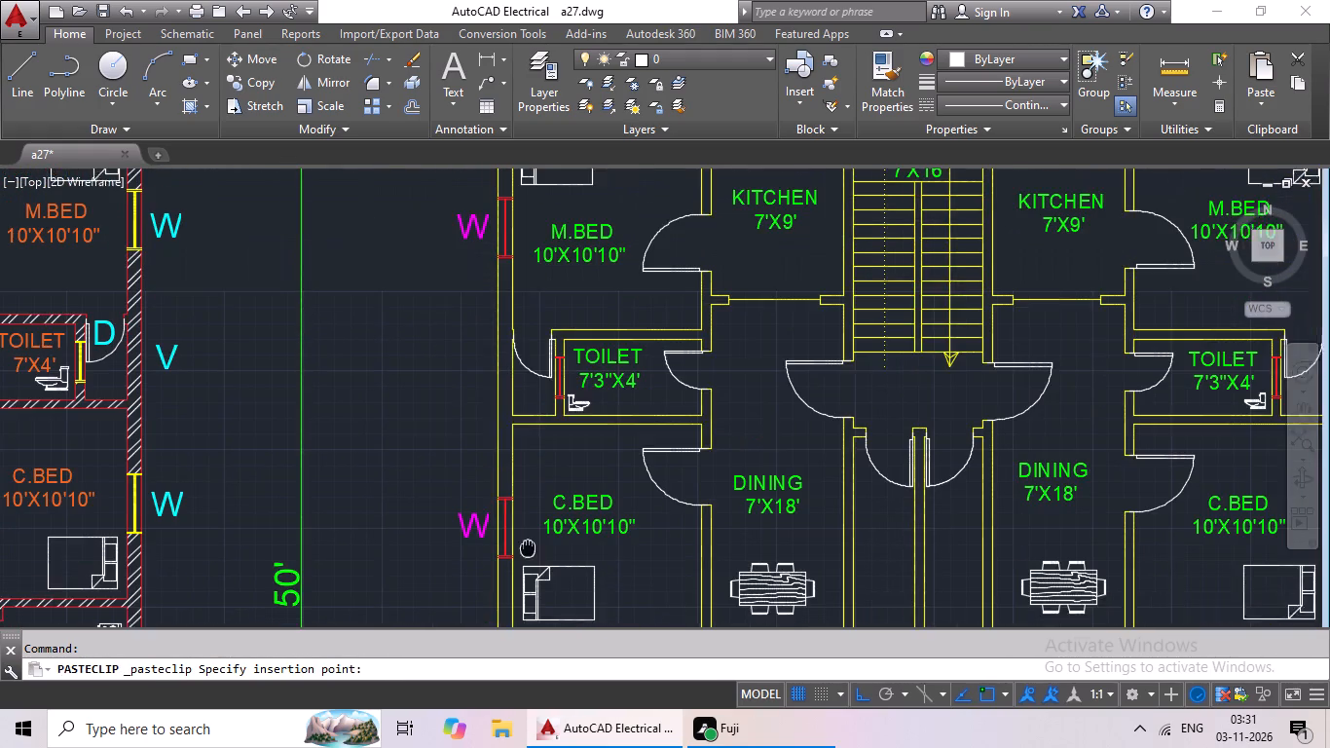
{"action": "middle_click_drag", "start_coordinate": [528, 550], "coordinate": [533, 549]}
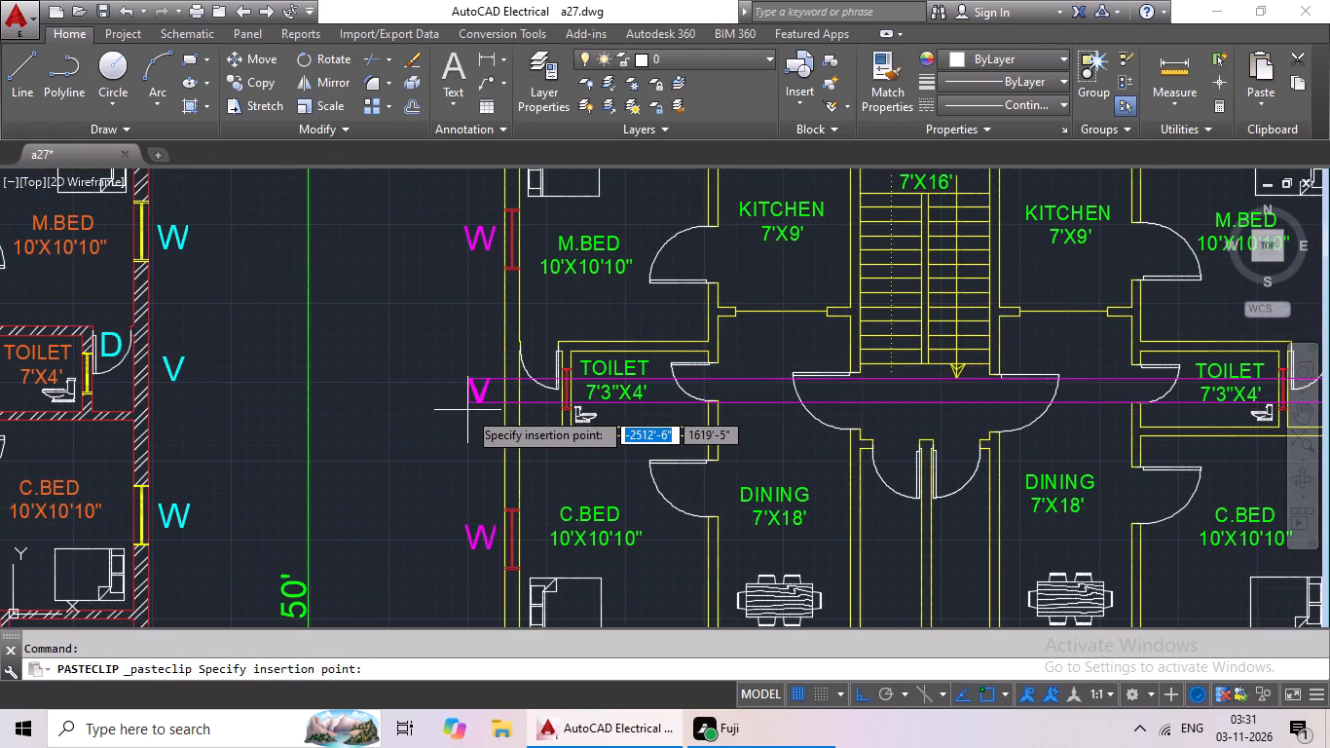
{"action": "left_click", "coordinate": [468, 407]}
Replace the original magenta V text in the empty area northeast of the yellow plan with D.
{"action": "middle_click_drag", "start_coordinate": [543, 327], "coordinate": [547, 476]}
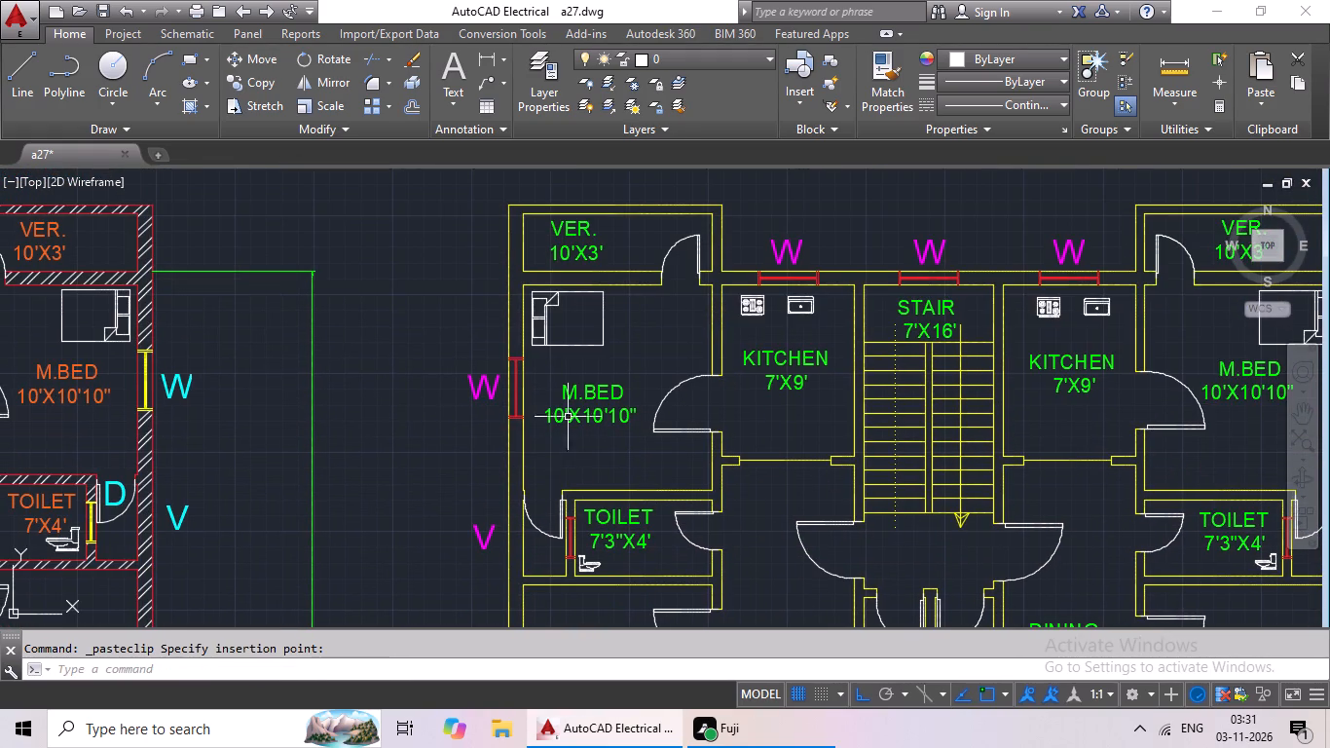
{"action": "scroll", "coordinate": [603, 366], "scroll_direction": "down", "scroll_amount": 1}
{"action": "middle_click_drag", "start_coordinate": [681, 357], "coordinate": [672, 264]}
{"action": "middle_click_drag", "start_coordinate": [656, 325], "coordinate": [655, 321]}
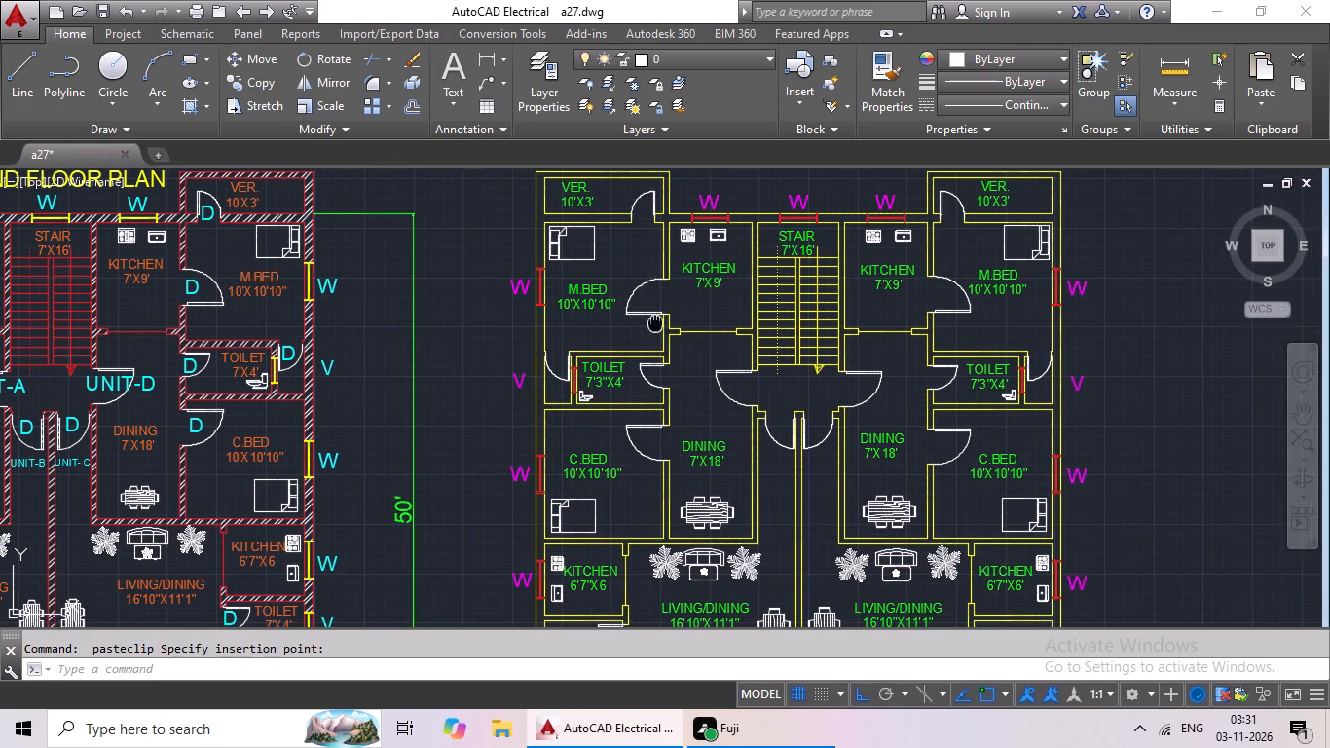
{"action": "middle_click_drag", "start_coordinate": [655, 321], "coordinate": [643, 204]}
{"action": "scroll", "coordinate": [619, 258], "scroll_direction": "down", "scroll_amount": 1}
{"action": "middle_click_drag", "start_coordinate": [632, 297], "coordinate": [586, 325]}
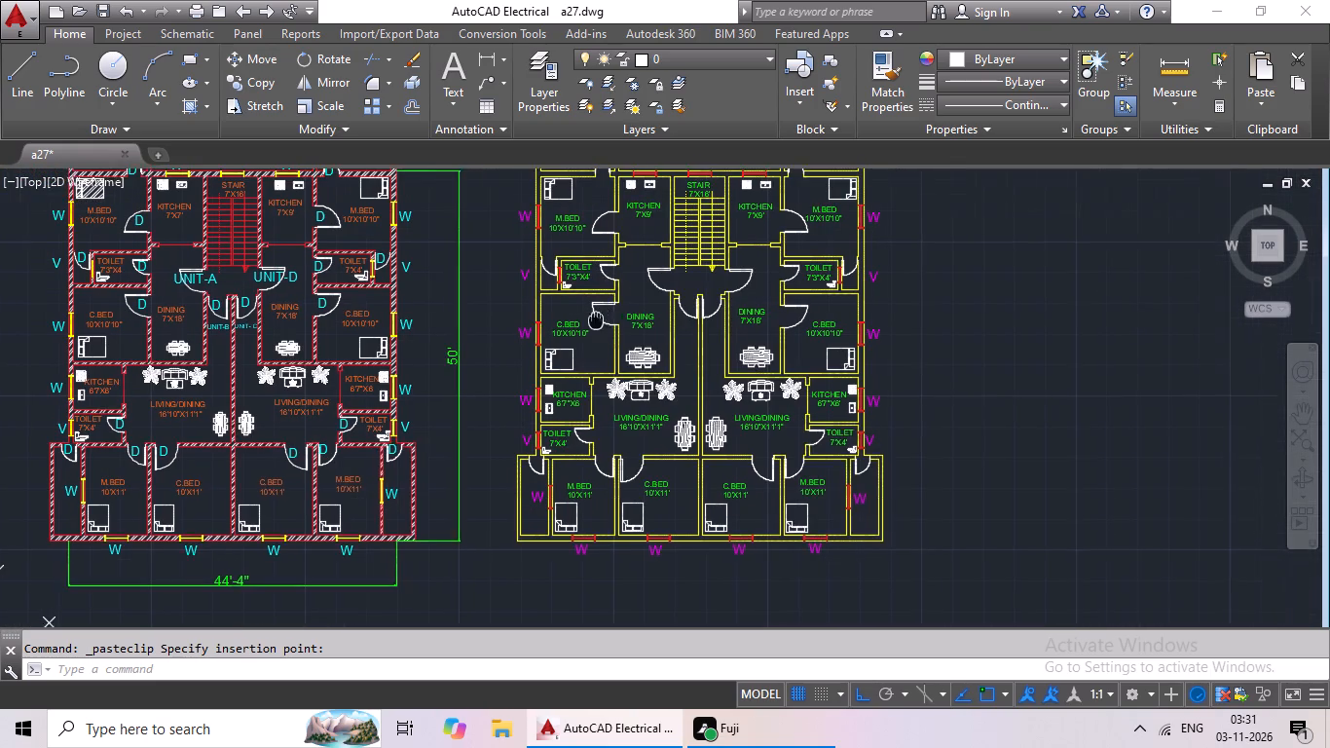
{"action": "middle_click_drag", "start_coordinate": [586, 325], "coordinate": [579, 330]}
{"action": "middle_click_drag", "start_coordinate": [614, 329], "coordinate": [523, 402]}
{"action": "middle_click_drag", "start_coordinate": [824, 306], "coordinate": [696, 427]}
{"action": "scroll", "coordinate": [926, 241], "scroll_direction": "up", "scroll_amount": 2}
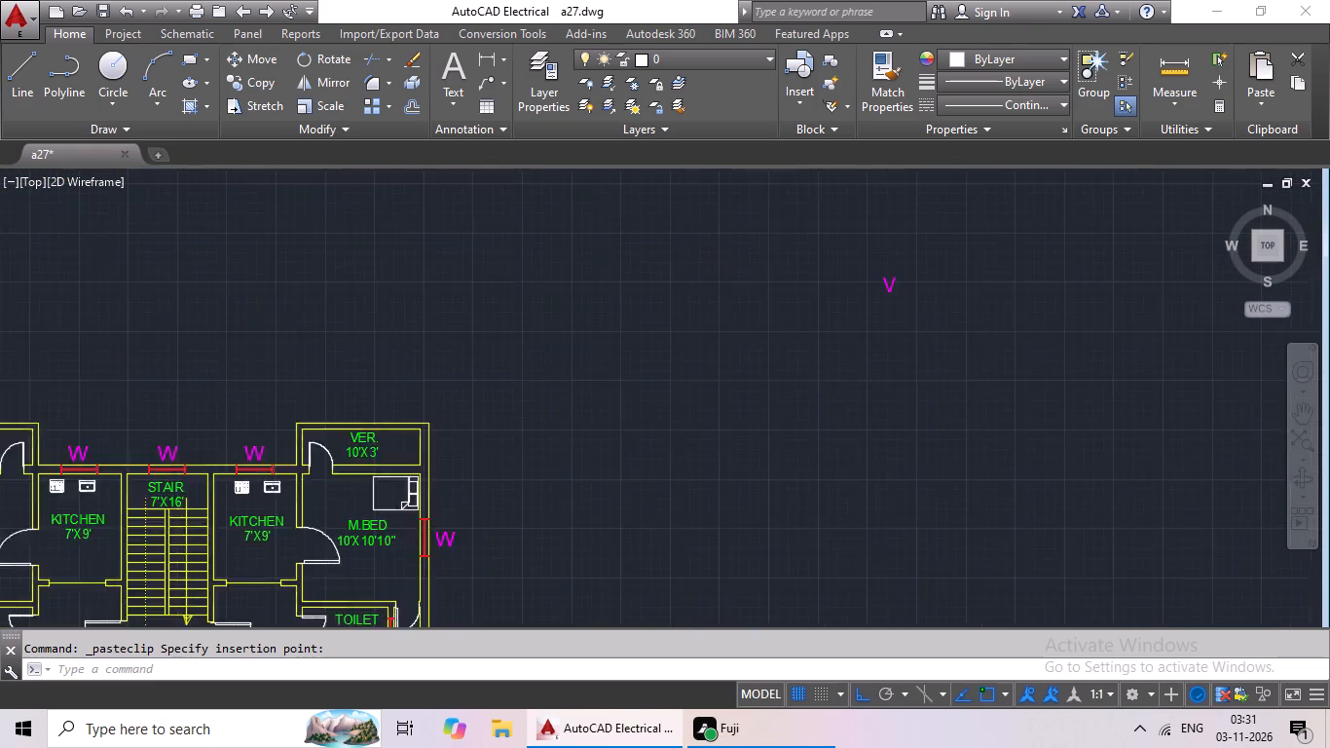
{"action": "scroll", "coordinate": [926, 241], "scroll_direction": "up", "scroll_amount": 2}
{"action": "double_click", "coordinate": [799, 394]}
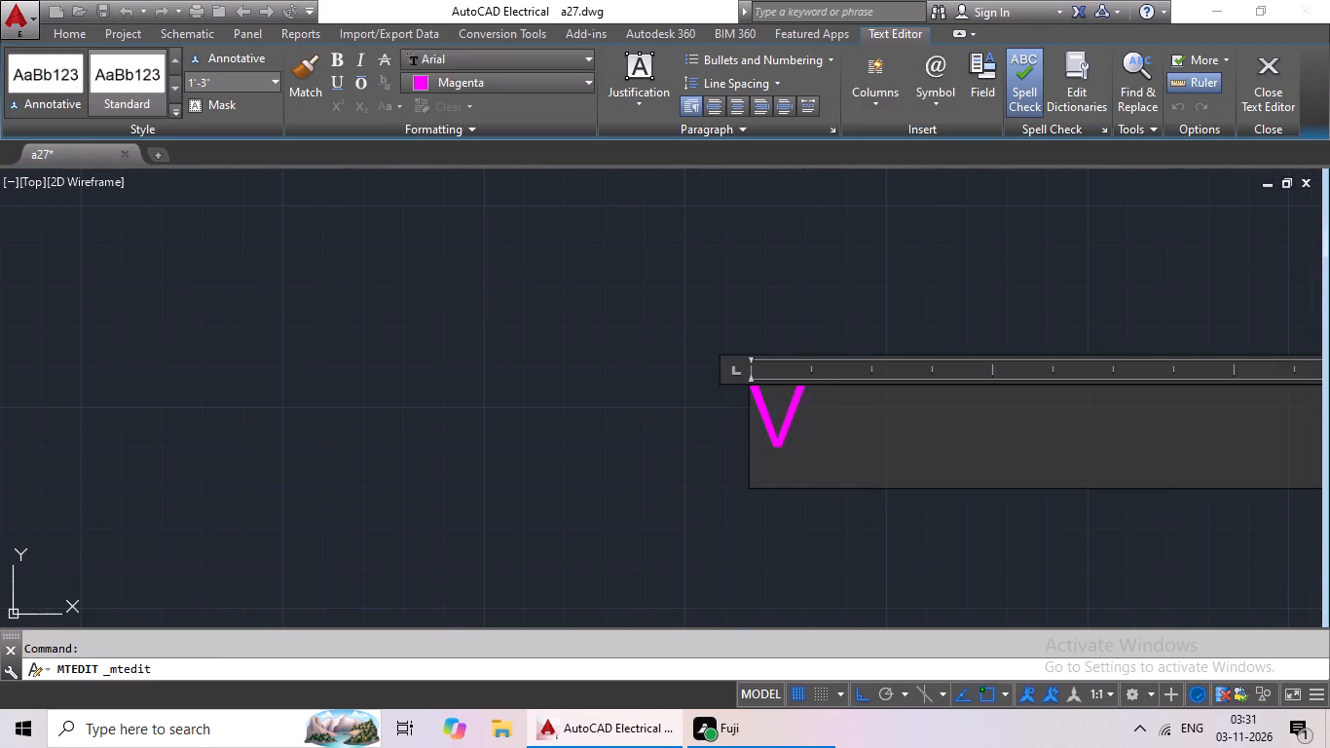
{"action": "key", "text": "BackSpace"}
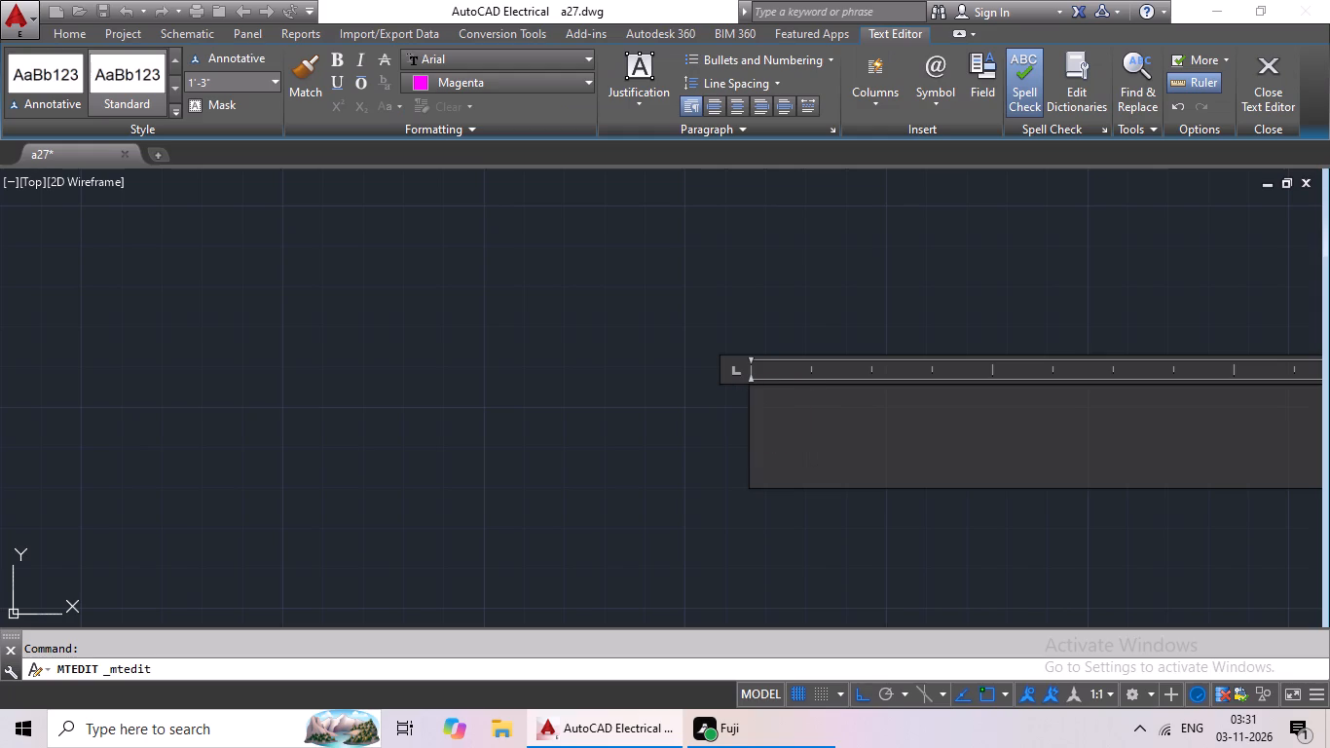
{"action": "key", "text": "shift+d"}
{"action": "left_click", "coordinate": [587, 460]}
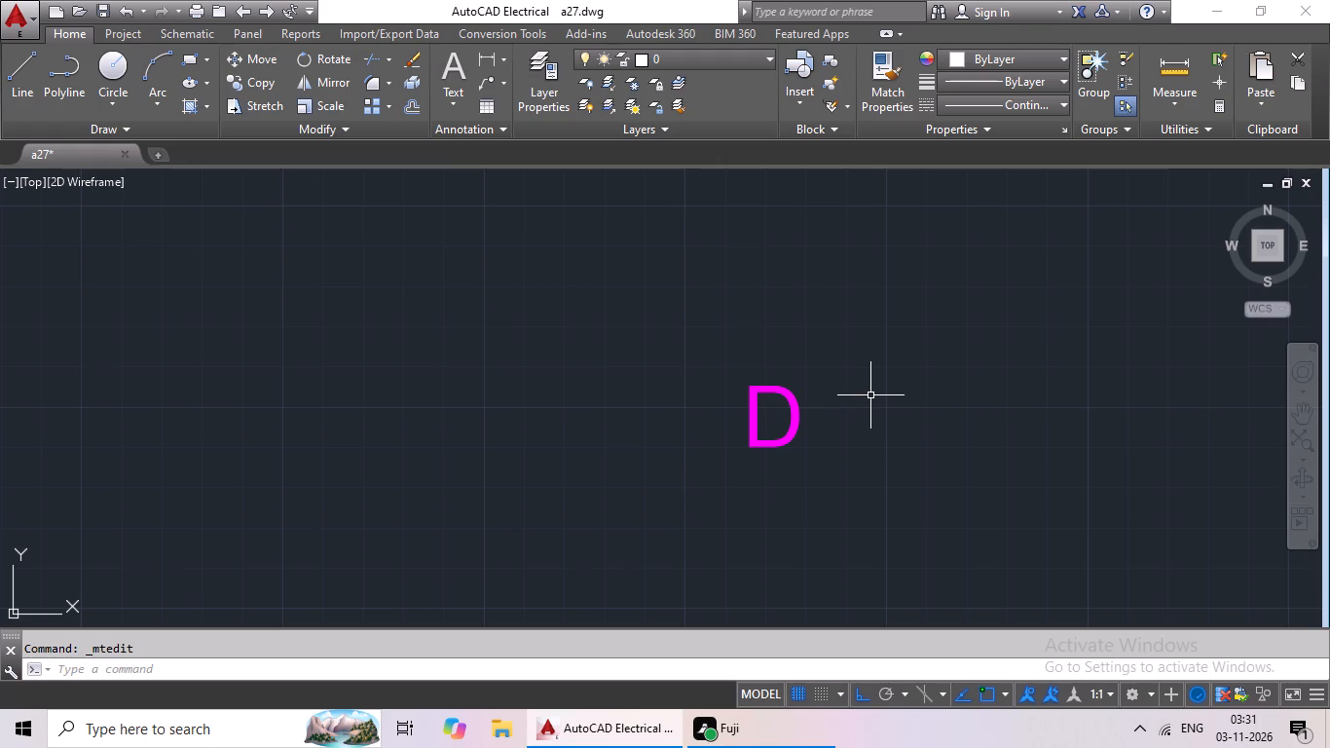
Copy the magenta D text and place a D tag in the door swing of the eastern C.BED 10'X10'10".
{"action": "scroll", "coordinate": [867, 398], "scroll_direction": "down", "scroll_amount": 5}
{"action": "middle_click_drag", "start_coordinate": [818, 404], "coordinate": [818, 313]}
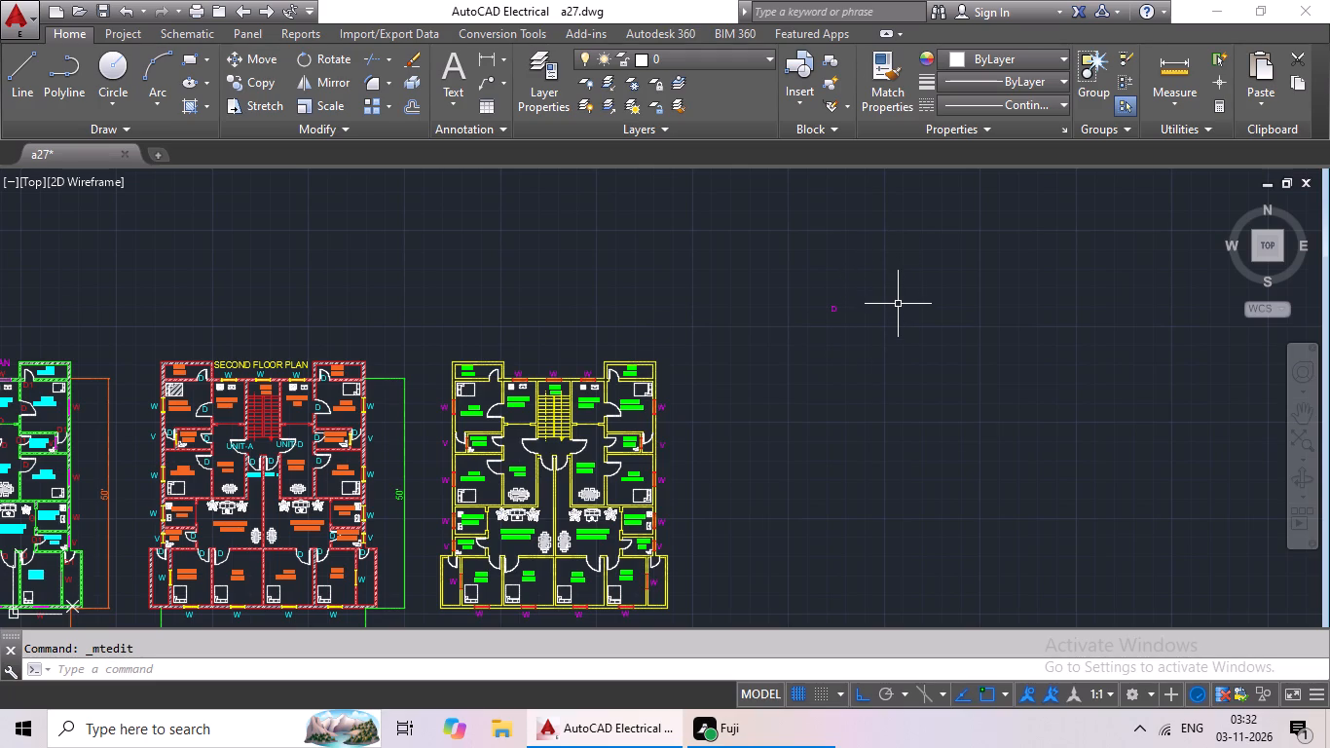
{"action": "left_click_drag", "start_coordinate": [843, 287], "coordinate": [903, 327]}
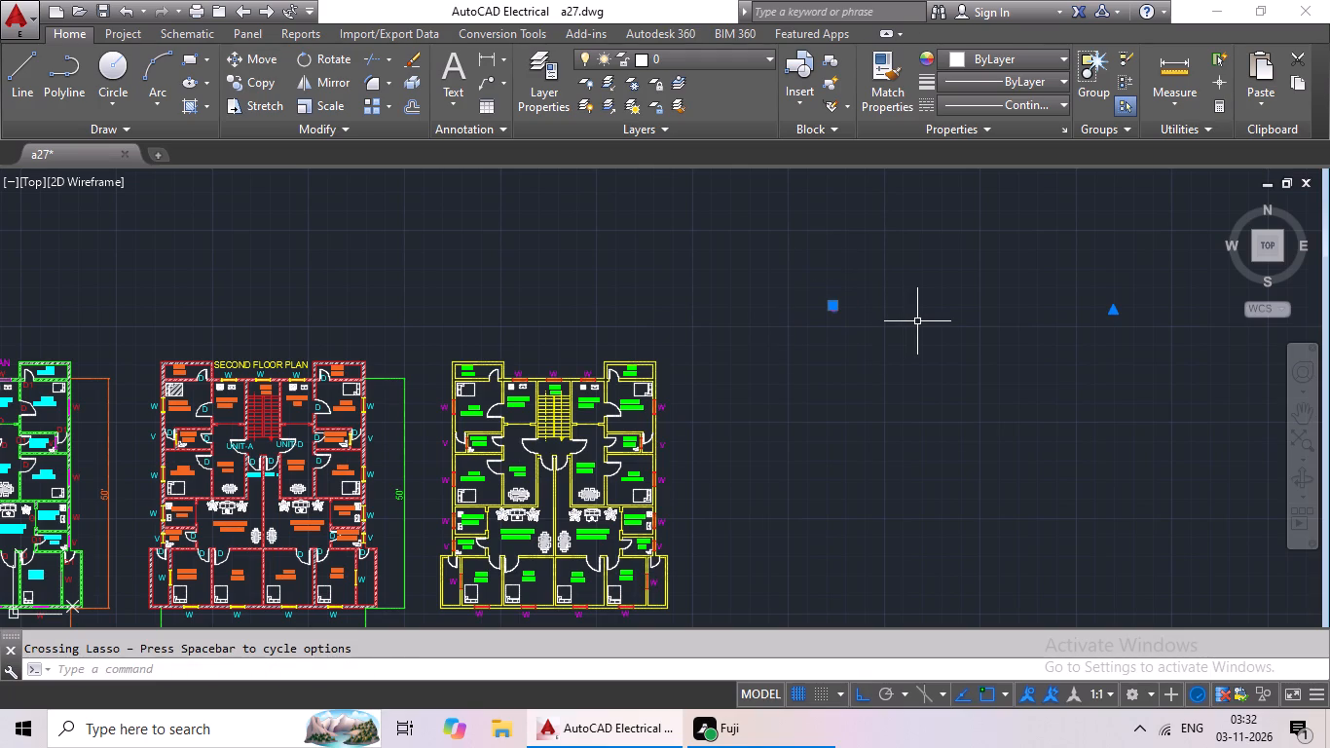
{"action": "key", "text": "ctrl+c"}
{"action": "key", "text": "ctrl+v"}
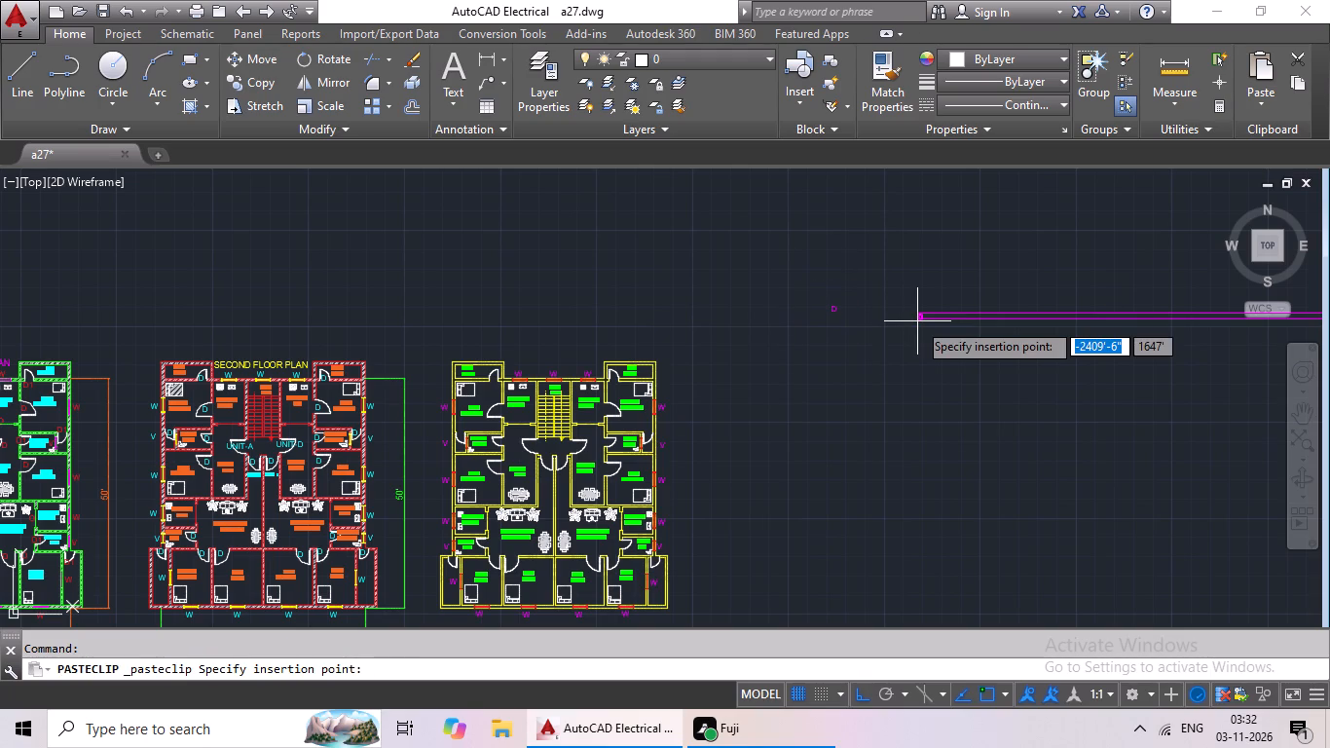
{"action": "scroll", "coordinate": [697, 504], "scroll_direction": "up", "scroll_amount": 6}
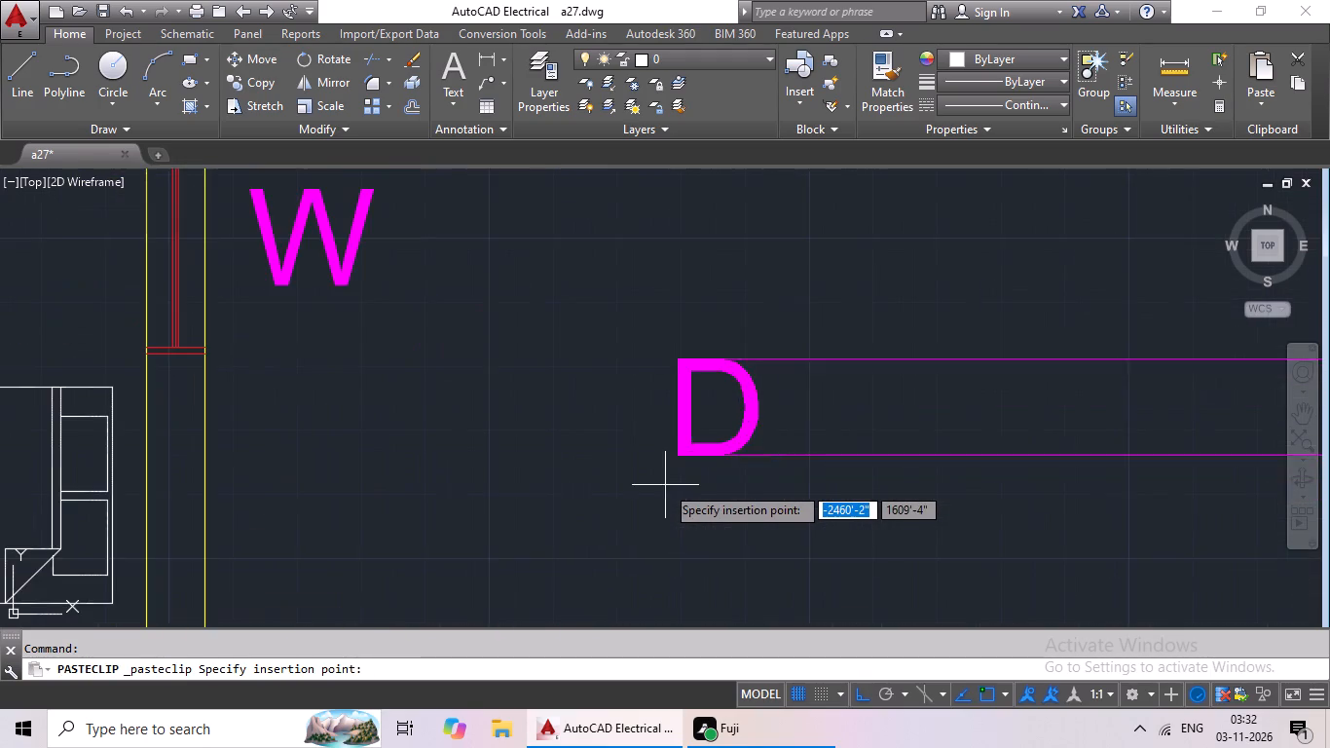
{"action": "scroll", "coordinate": [672, 471], "scroll_direction": "down", "scroll_amount": 2}
{"action": "middle_click_drag", "start_coordinate": [674, 470], "coordinate": [909, 430]}
{"action": "middle_click_drag", "start_coordinate": [513, 403], "coordinate": [646, 611]}
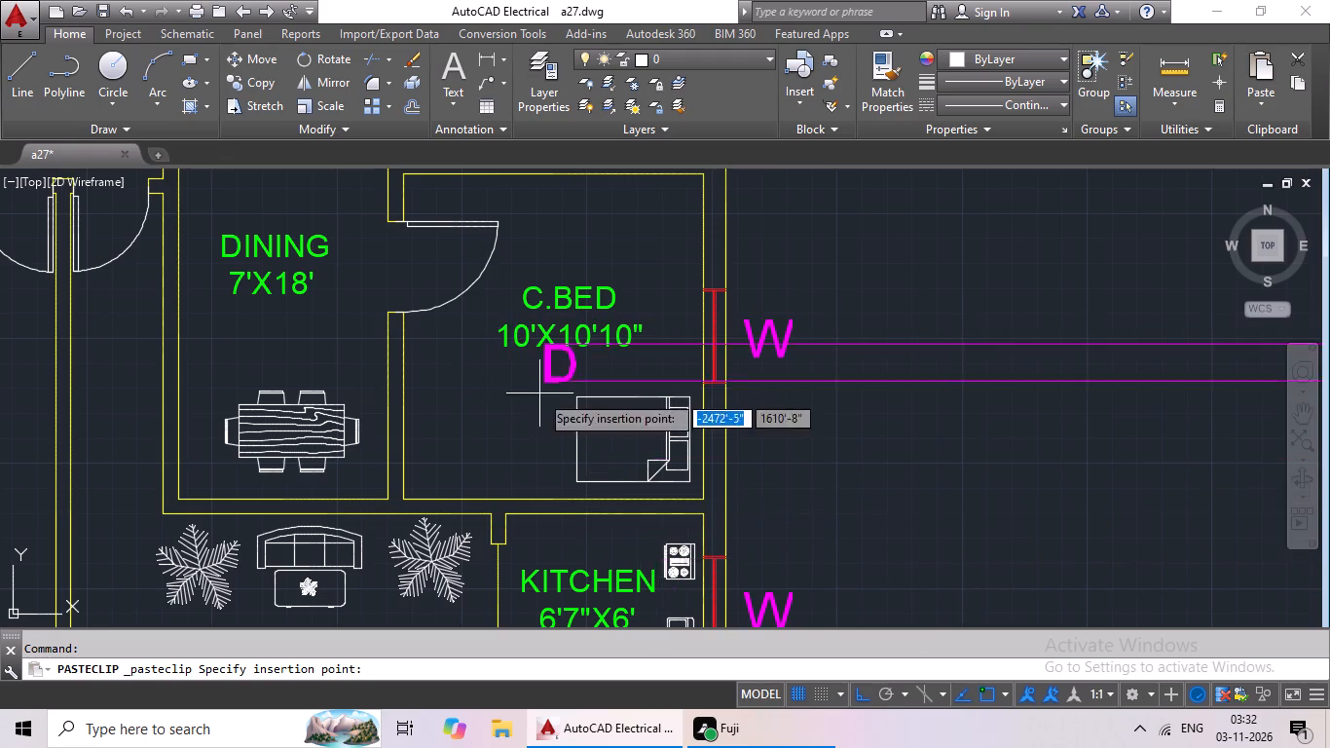
{"action": "middle_click_drag", "start_coordinate": [539, 393], "coordinate": [709, 607]}
{"action": "middle_click_drag", "start_coordinate": [578, 456], "coordinate": [671, 568]}
{"action": "scroll", "coordinate": [671, 568], "scroll_direction": "up", "scroll_amount": 1}
{"action": "middle_click_drag", "start_coordinate": [673, 567], "coordinate": [714, 445]}
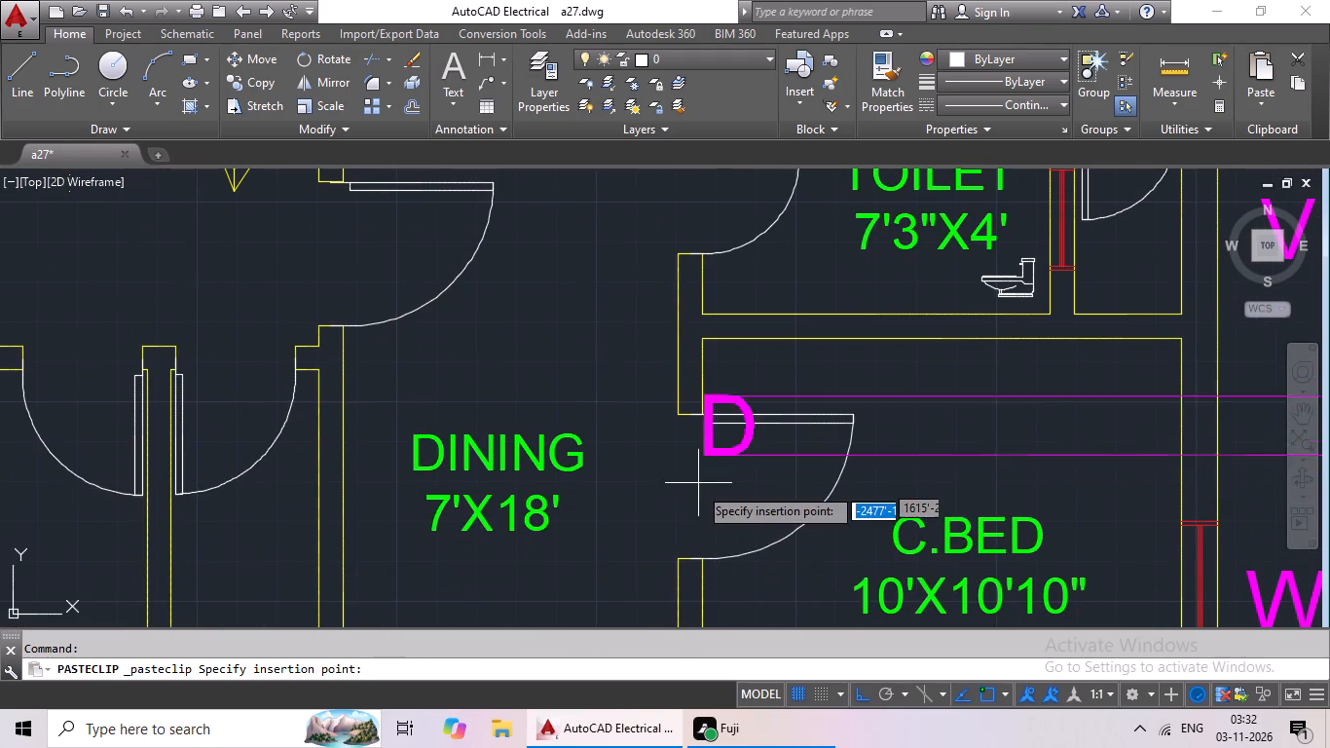
{"action": "left_click", "coordinate": [720, 526]}
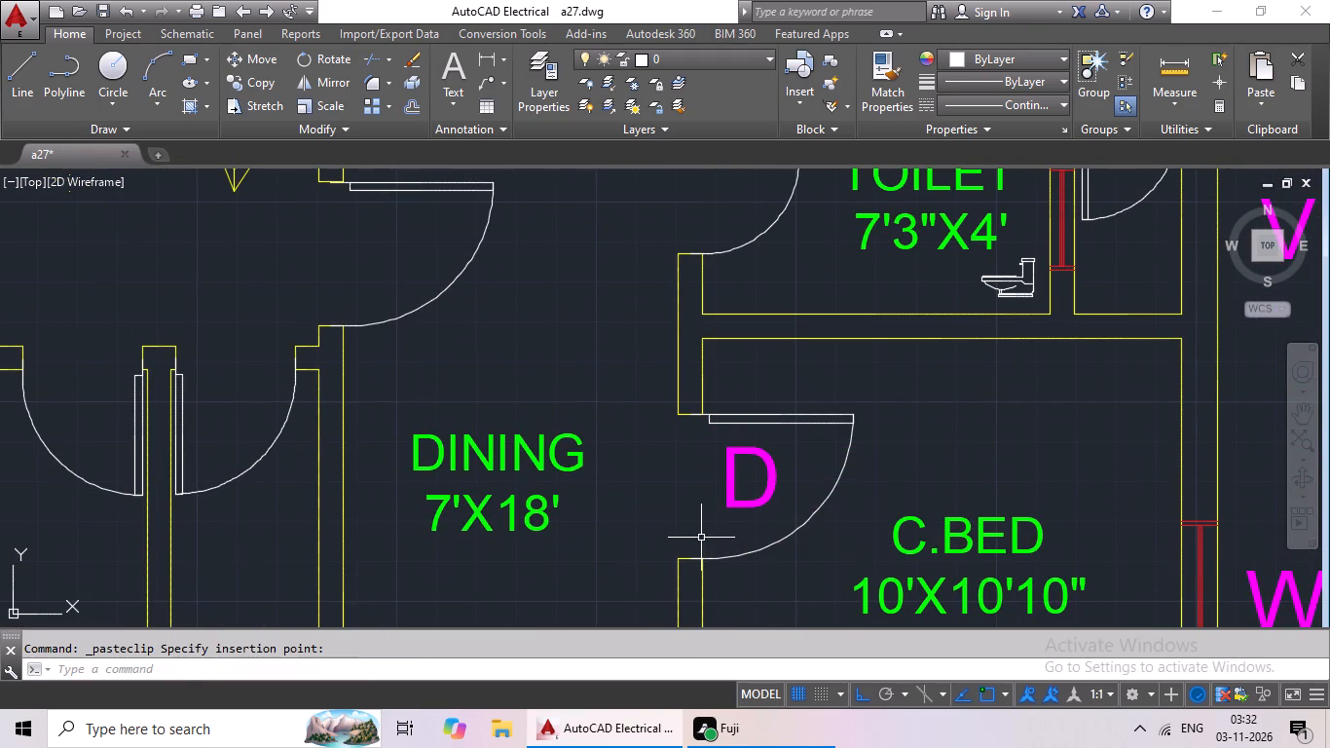
Place D tags in the door swings of the eastern TOILET 7'3"X4' and the entrance just southeast of the stair.
{"action": "key", "text": "ctrl+v"}
{"action": "middle_click_drag", "start_coordinate": [718, 430], "coordinate": [699, 608]}
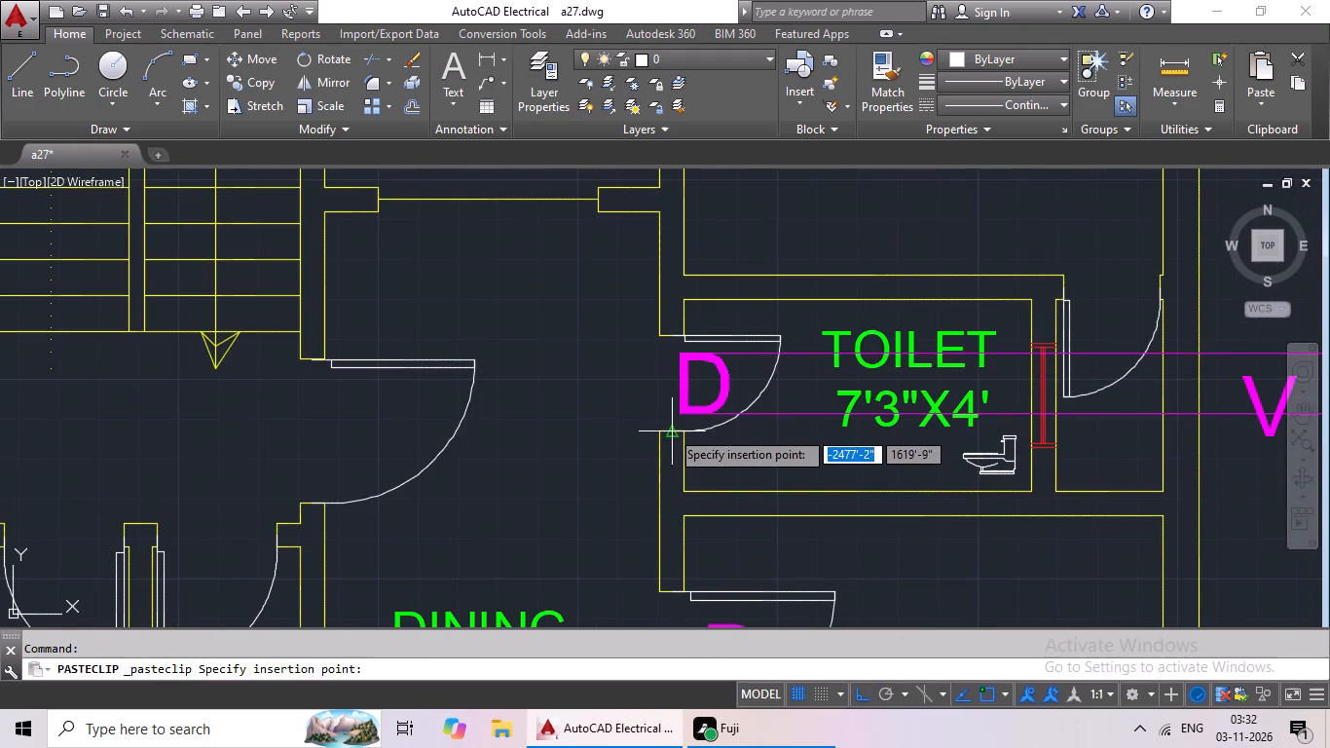
{"action": "left_click", "coordinate": [670, 430]}
{"action": "key", "text": "ctrl+v"}
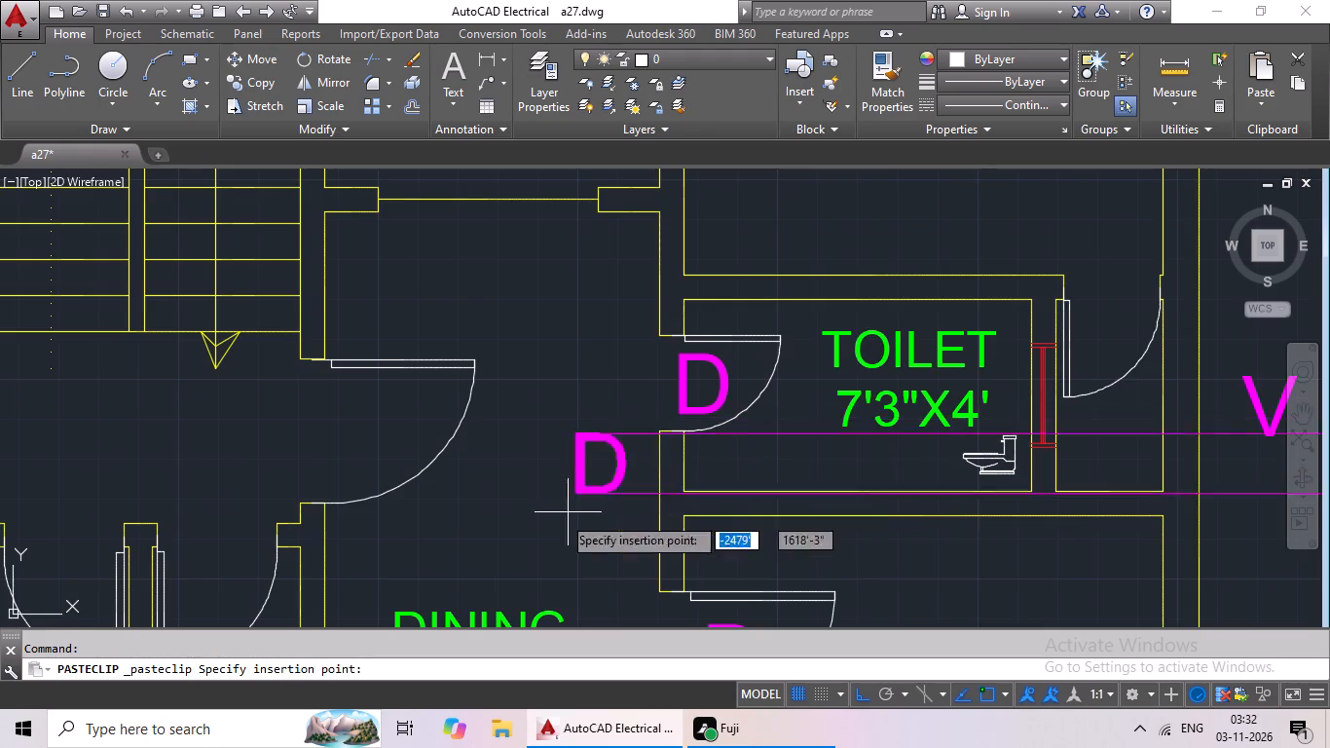
{"action": "scroll", "coordinate": [464, 557], "scroll_direction": "down", "scroll_amount": 1}
{"action": "left_click", "coordinate": [389, 499]}
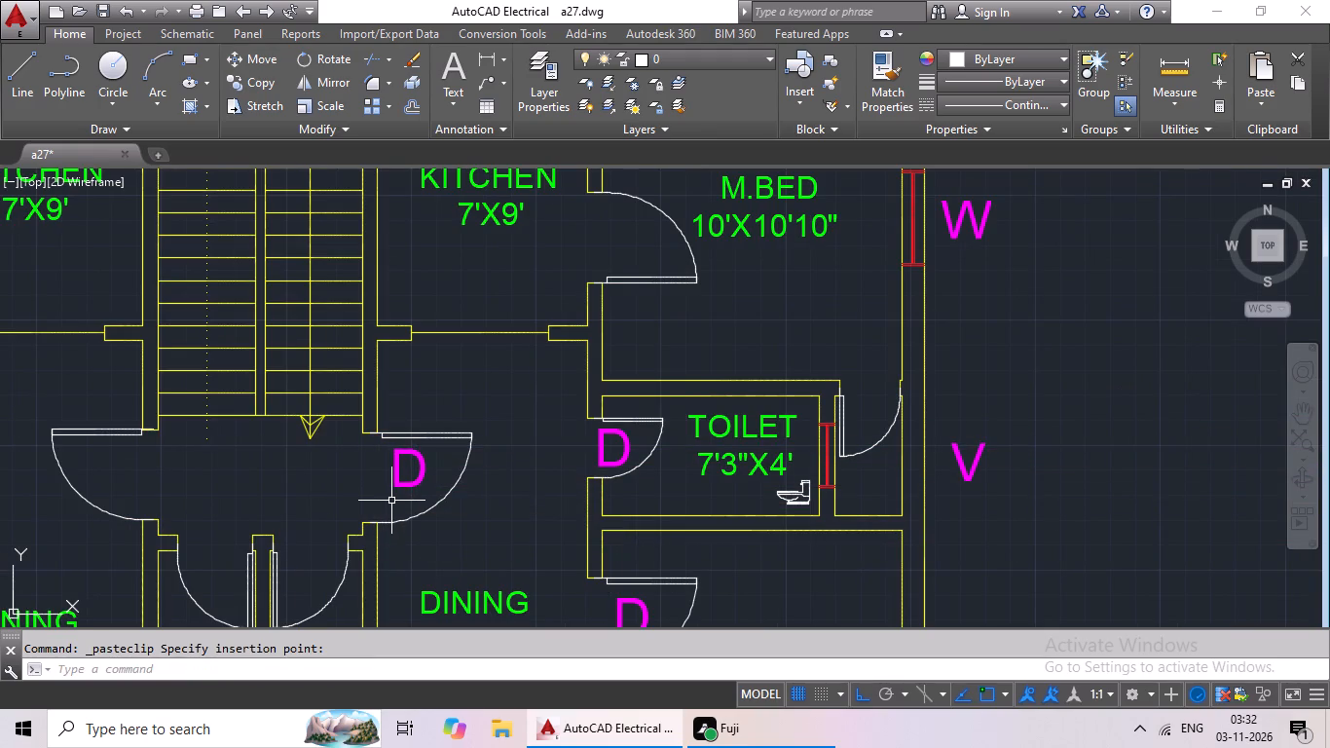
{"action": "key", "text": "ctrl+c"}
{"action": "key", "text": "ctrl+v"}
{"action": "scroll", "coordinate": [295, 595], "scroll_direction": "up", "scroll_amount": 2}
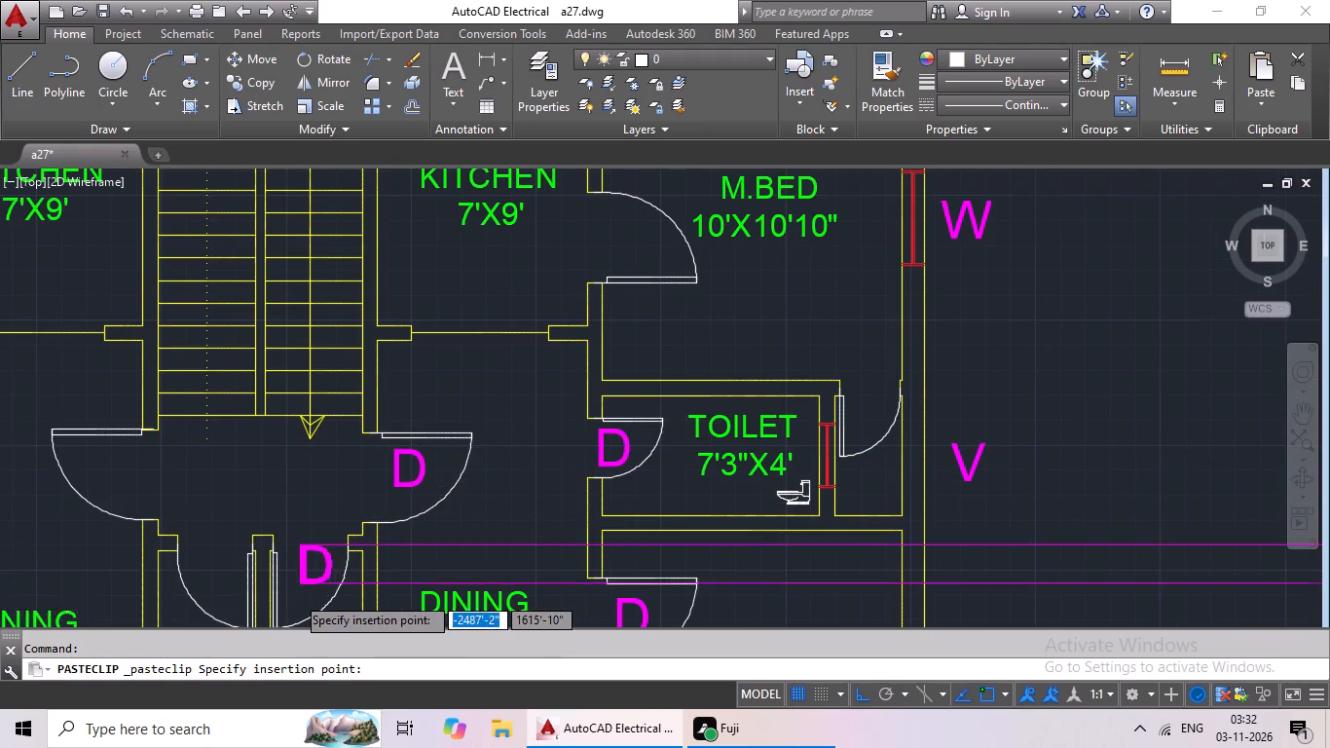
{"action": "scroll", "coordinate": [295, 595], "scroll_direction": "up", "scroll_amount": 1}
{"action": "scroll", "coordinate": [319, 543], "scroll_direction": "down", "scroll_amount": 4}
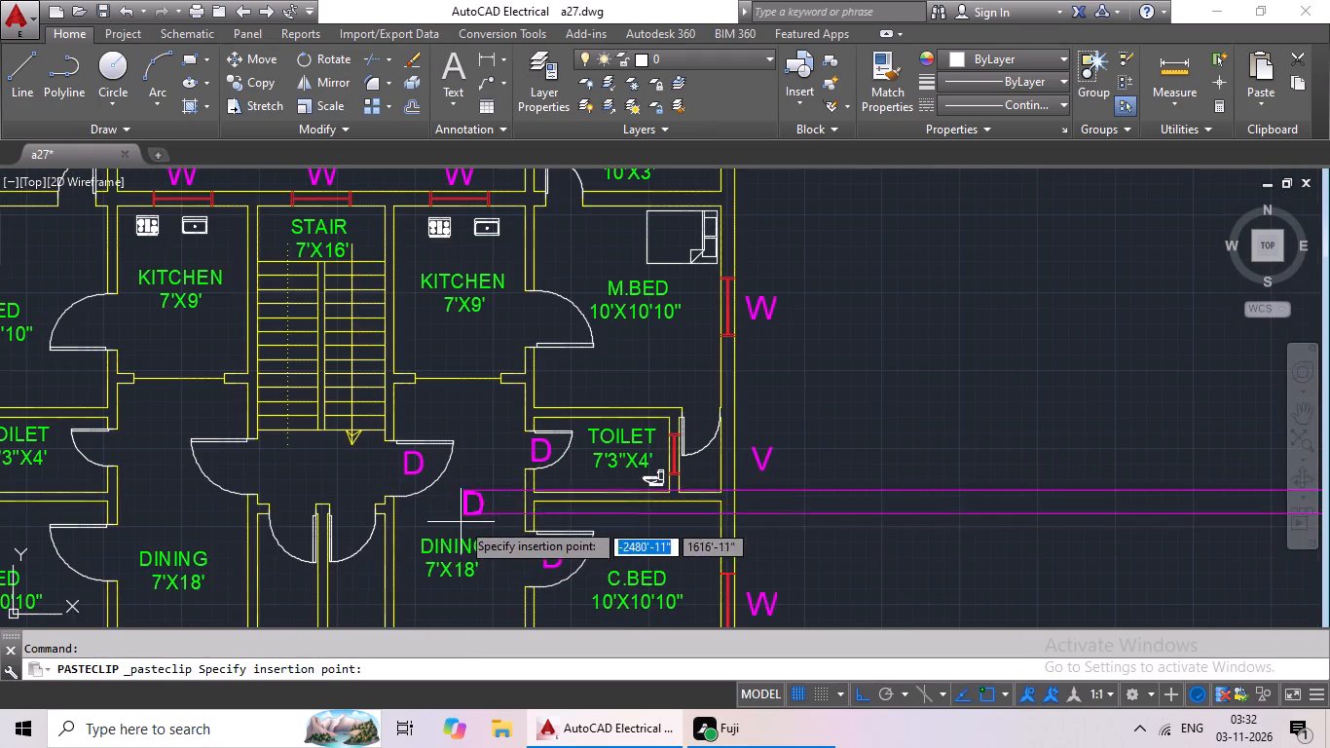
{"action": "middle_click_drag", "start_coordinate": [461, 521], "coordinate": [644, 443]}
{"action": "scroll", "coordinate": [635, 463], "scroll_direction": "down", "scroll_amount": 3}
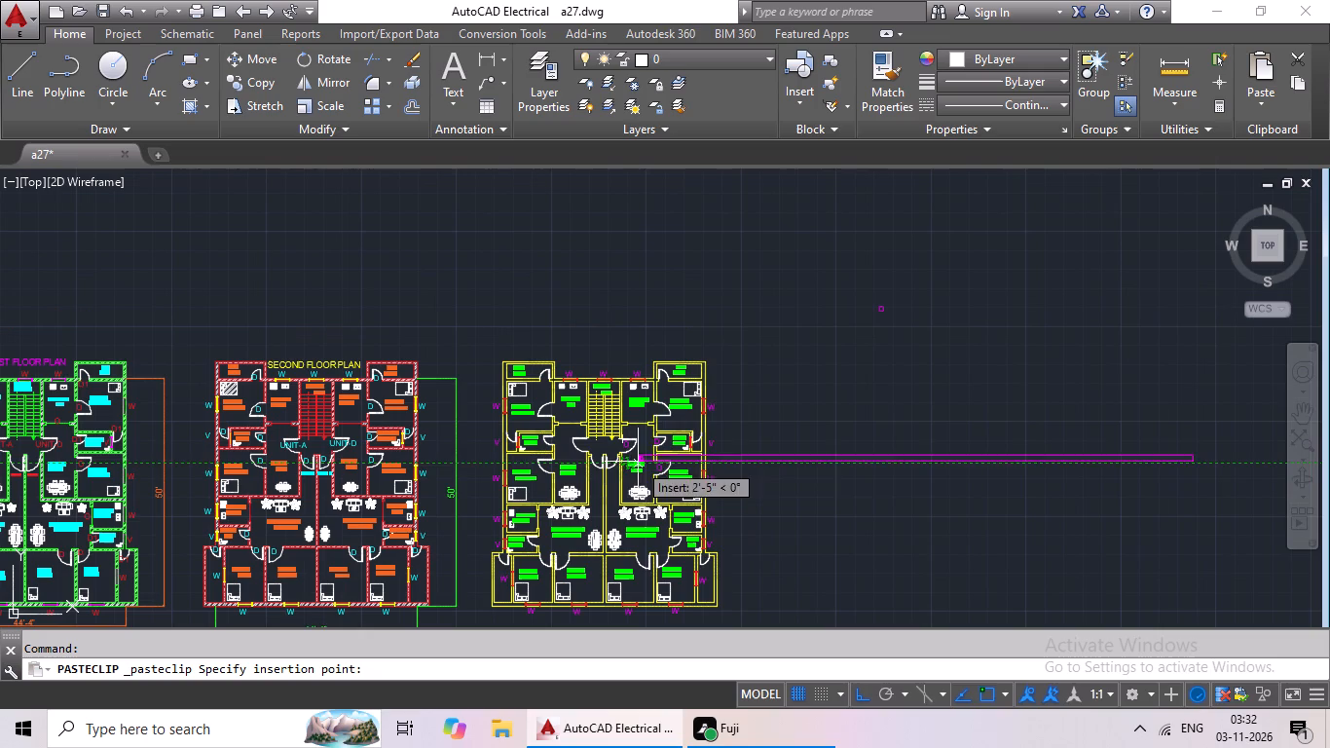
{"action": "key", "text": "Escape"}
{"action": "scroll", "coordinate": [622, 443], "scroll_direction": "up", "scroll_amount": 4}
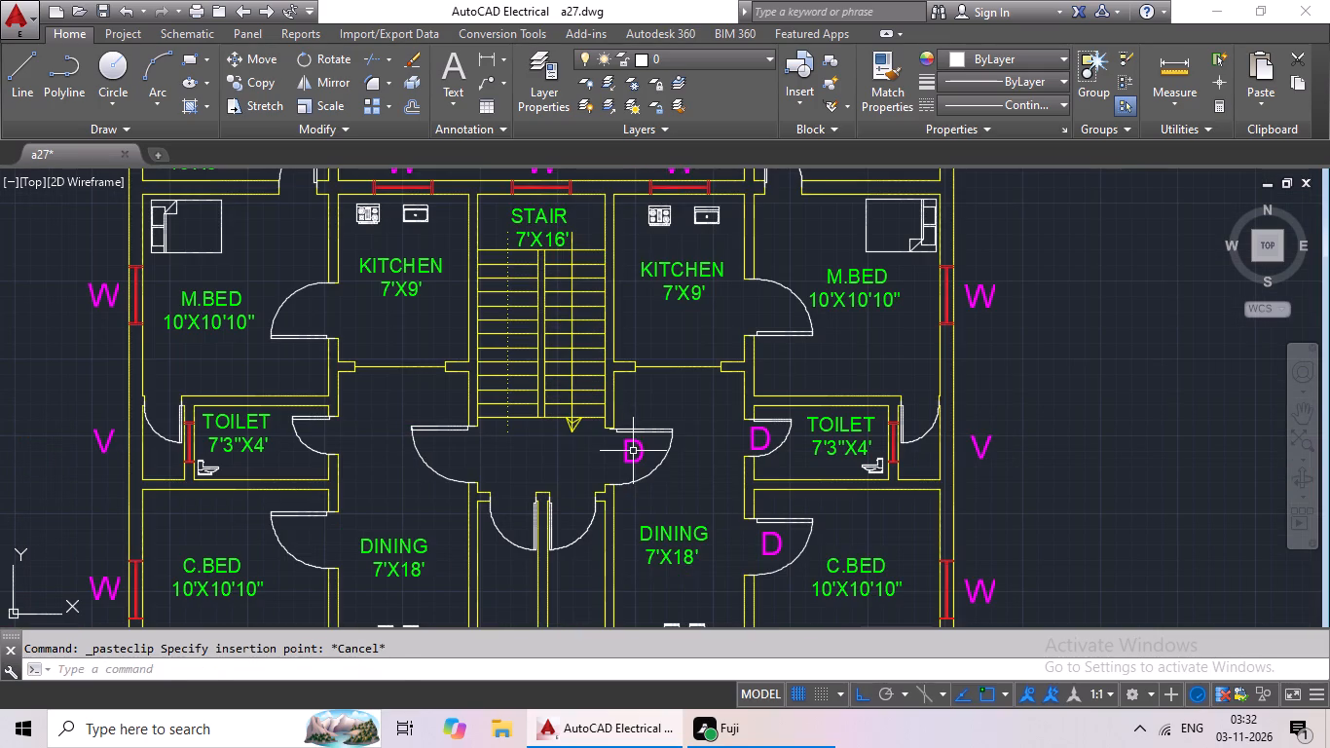
Delete the magenta D tag from the entrance door swing just southeast of the yellow plan's stair.
{"action": "left_click", "coordinate": [633, 455]}
{"action": "left_click", "coordinate": [628, 464]}
{"action": "key", "text": "Delete"}
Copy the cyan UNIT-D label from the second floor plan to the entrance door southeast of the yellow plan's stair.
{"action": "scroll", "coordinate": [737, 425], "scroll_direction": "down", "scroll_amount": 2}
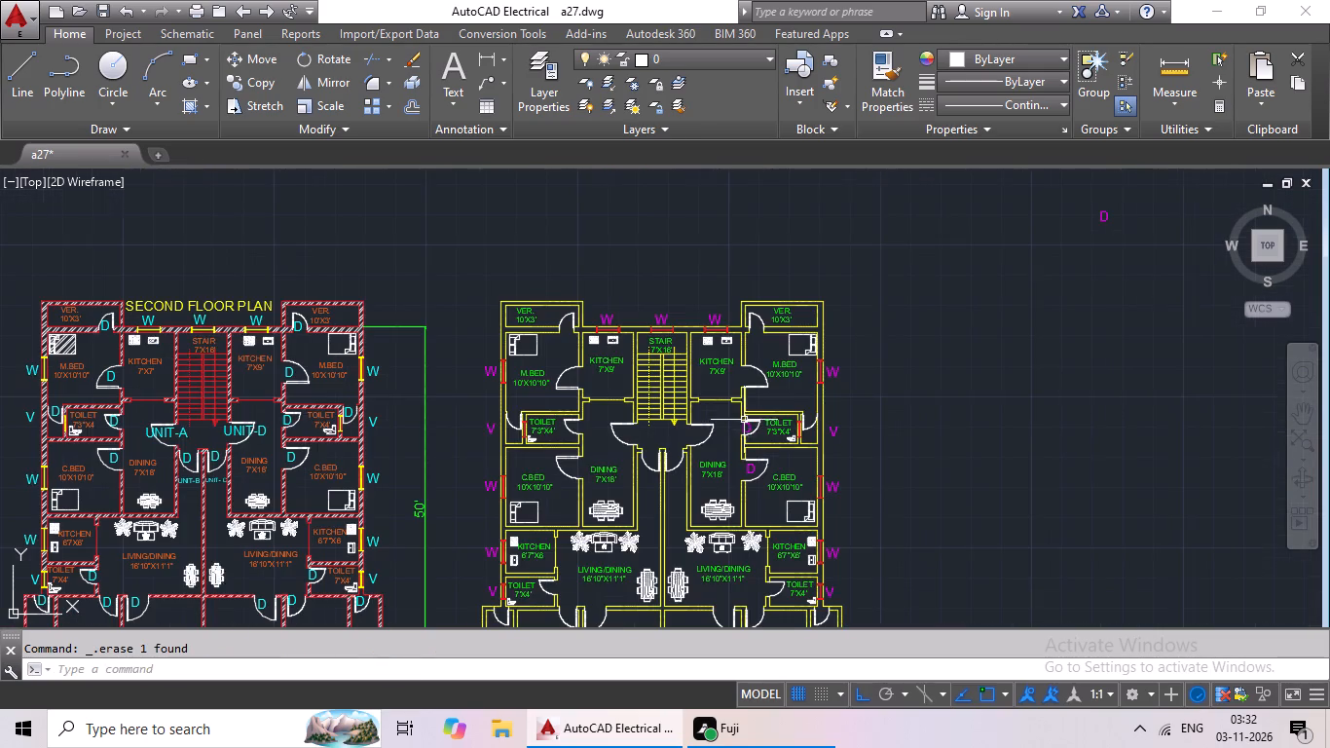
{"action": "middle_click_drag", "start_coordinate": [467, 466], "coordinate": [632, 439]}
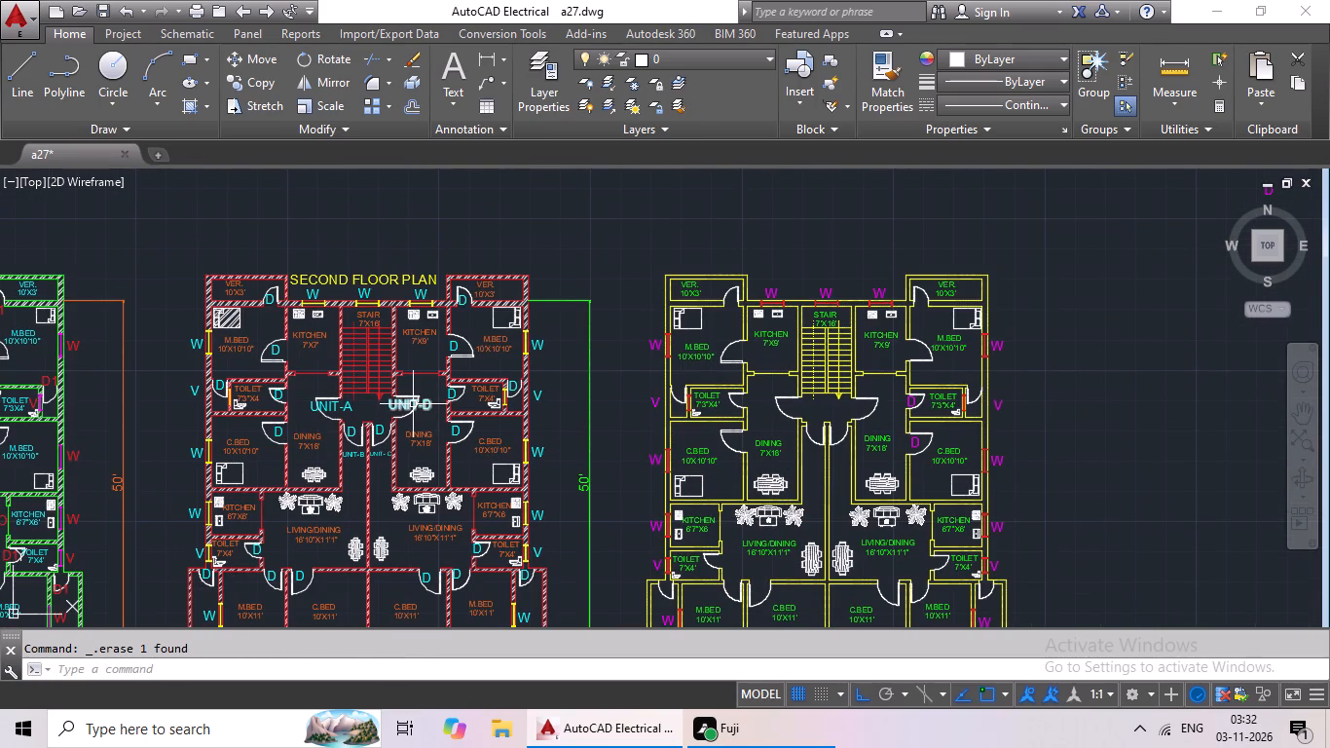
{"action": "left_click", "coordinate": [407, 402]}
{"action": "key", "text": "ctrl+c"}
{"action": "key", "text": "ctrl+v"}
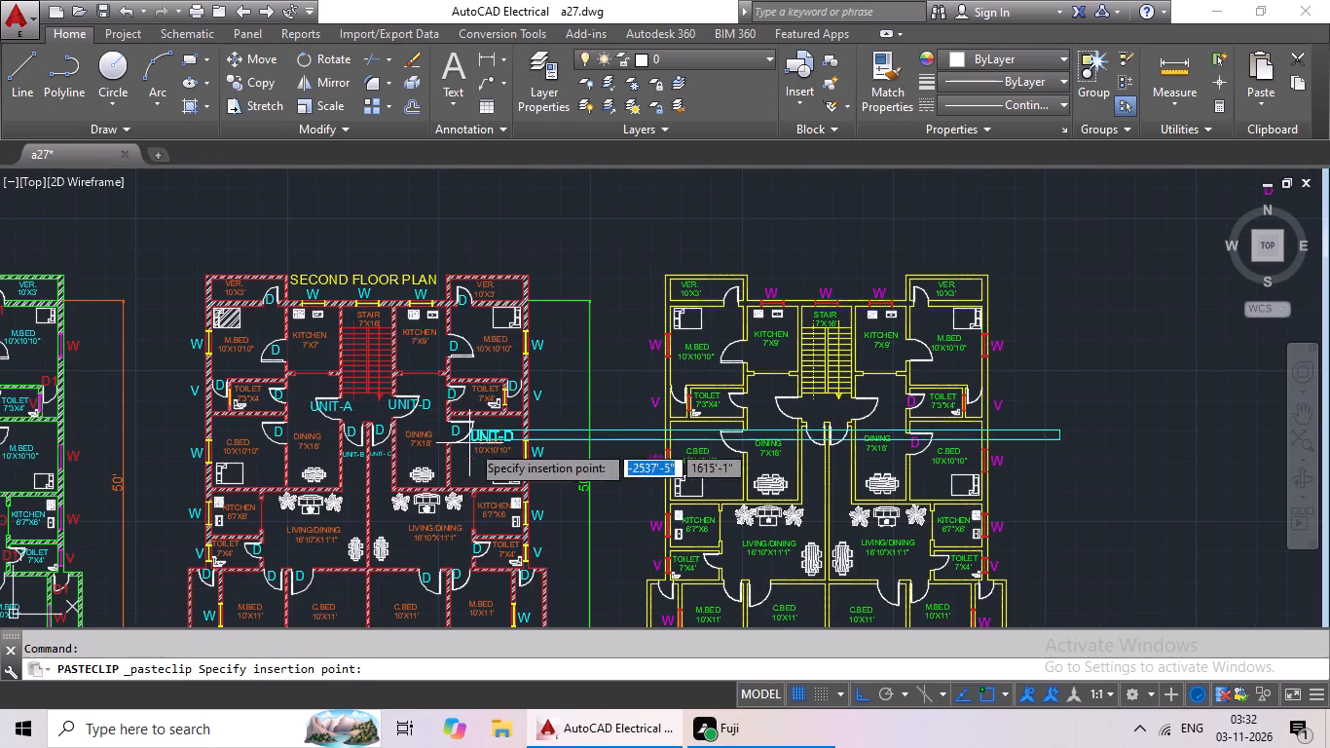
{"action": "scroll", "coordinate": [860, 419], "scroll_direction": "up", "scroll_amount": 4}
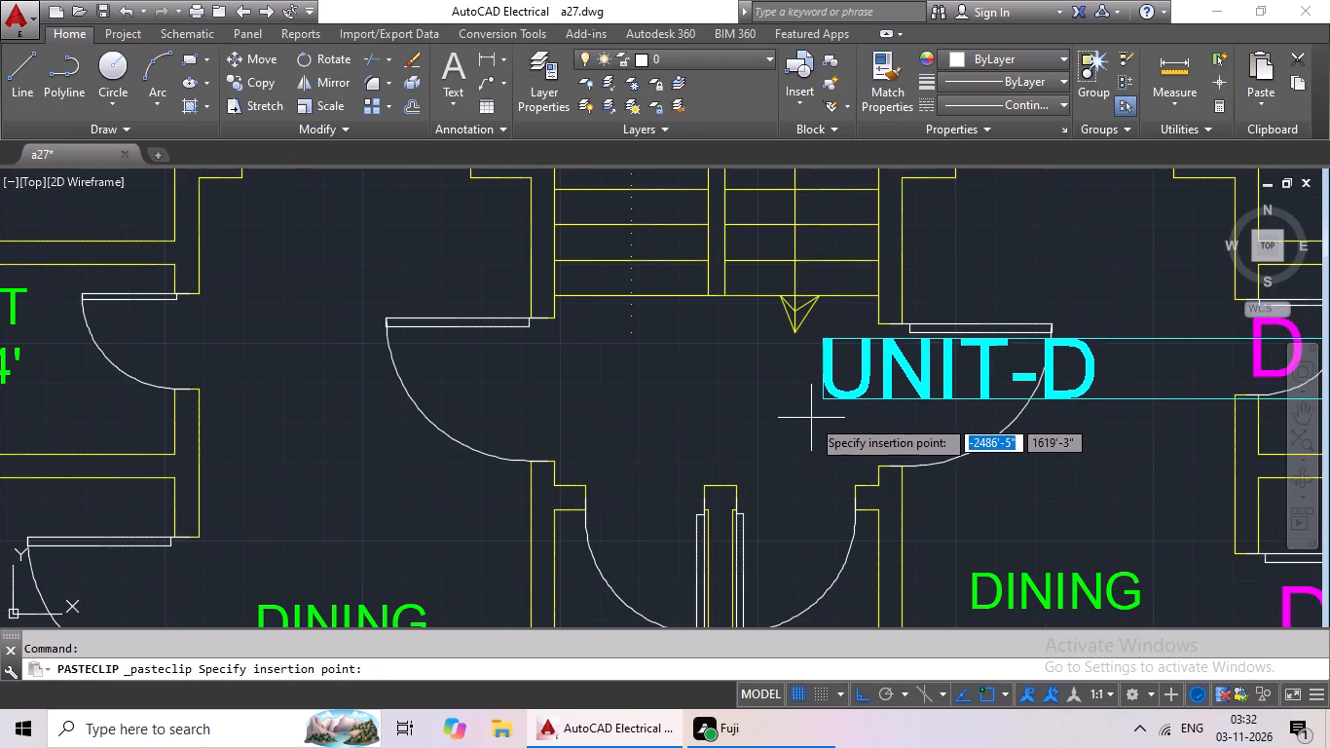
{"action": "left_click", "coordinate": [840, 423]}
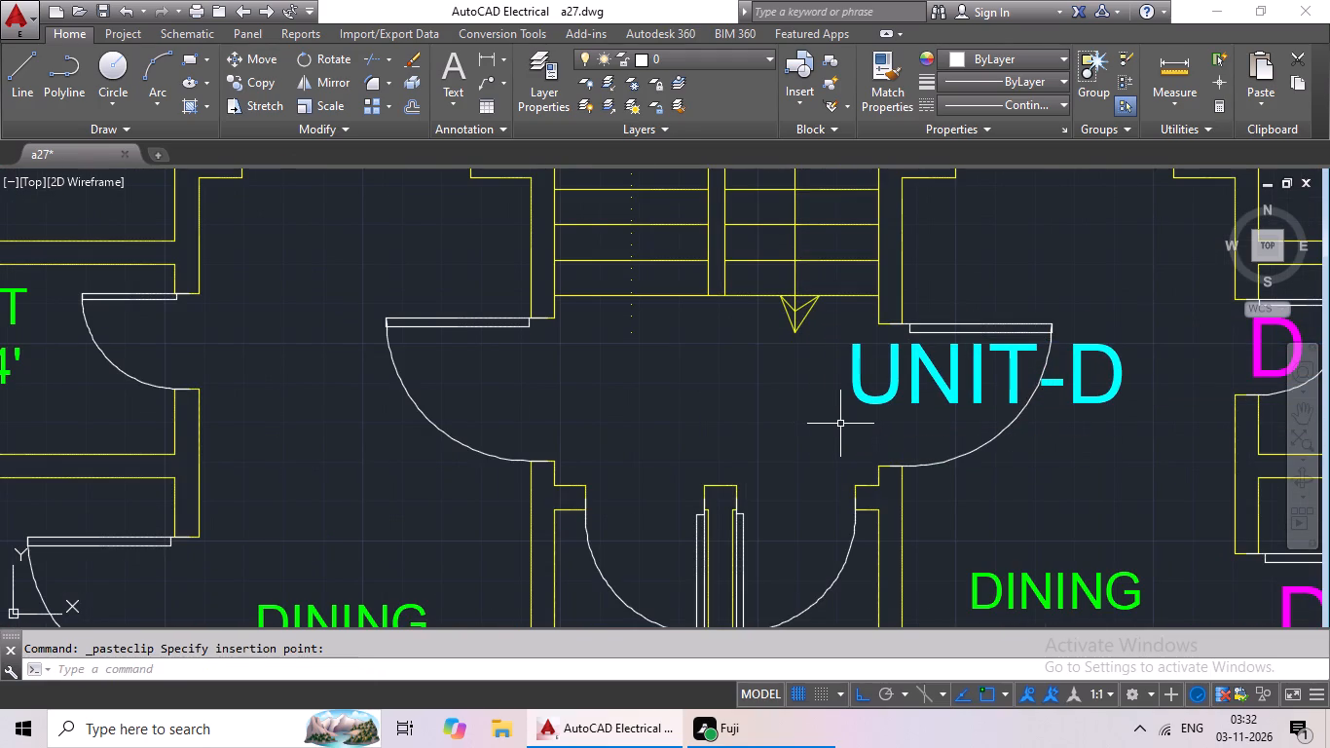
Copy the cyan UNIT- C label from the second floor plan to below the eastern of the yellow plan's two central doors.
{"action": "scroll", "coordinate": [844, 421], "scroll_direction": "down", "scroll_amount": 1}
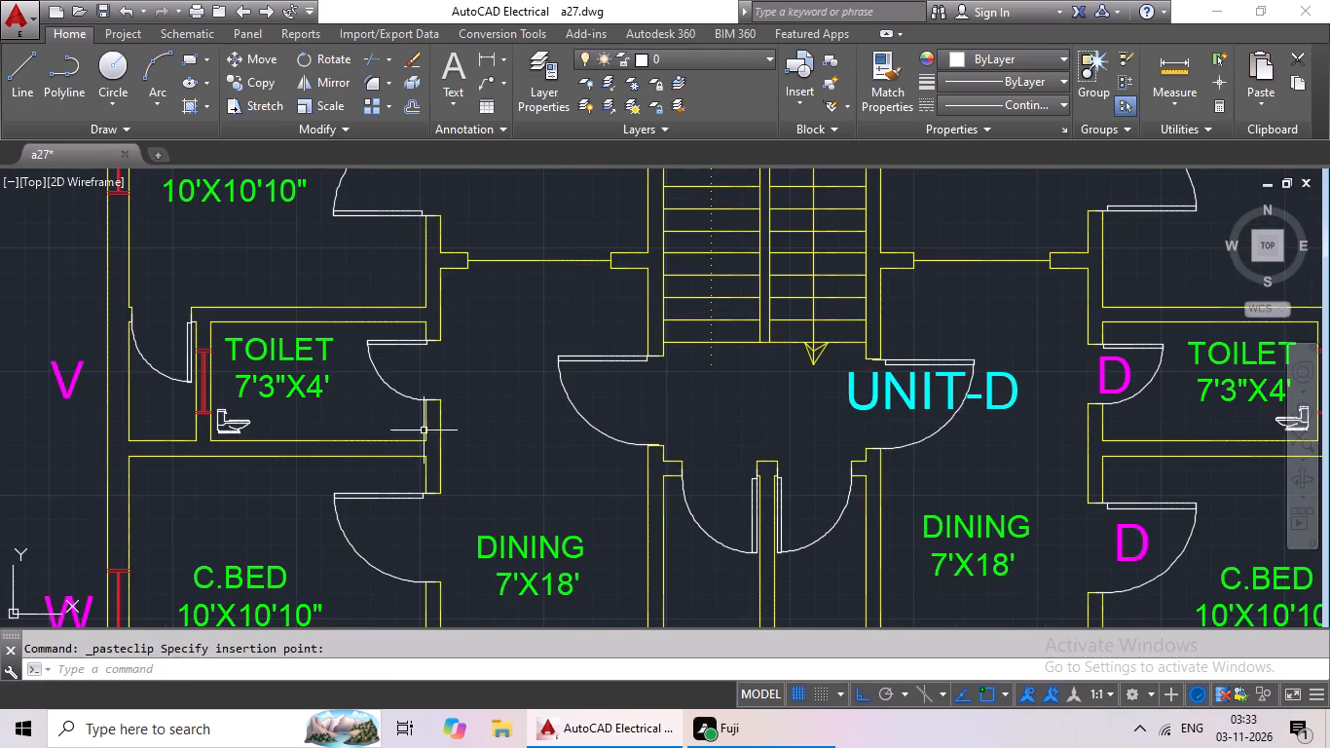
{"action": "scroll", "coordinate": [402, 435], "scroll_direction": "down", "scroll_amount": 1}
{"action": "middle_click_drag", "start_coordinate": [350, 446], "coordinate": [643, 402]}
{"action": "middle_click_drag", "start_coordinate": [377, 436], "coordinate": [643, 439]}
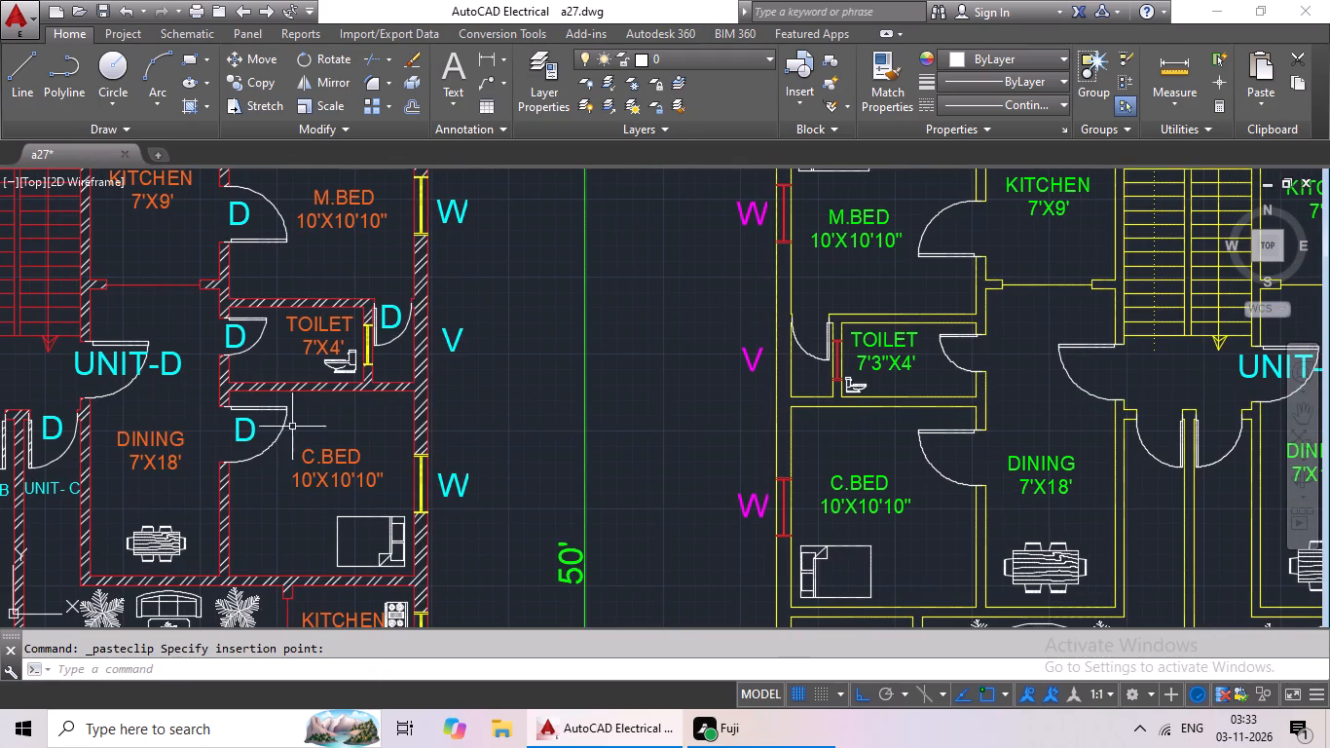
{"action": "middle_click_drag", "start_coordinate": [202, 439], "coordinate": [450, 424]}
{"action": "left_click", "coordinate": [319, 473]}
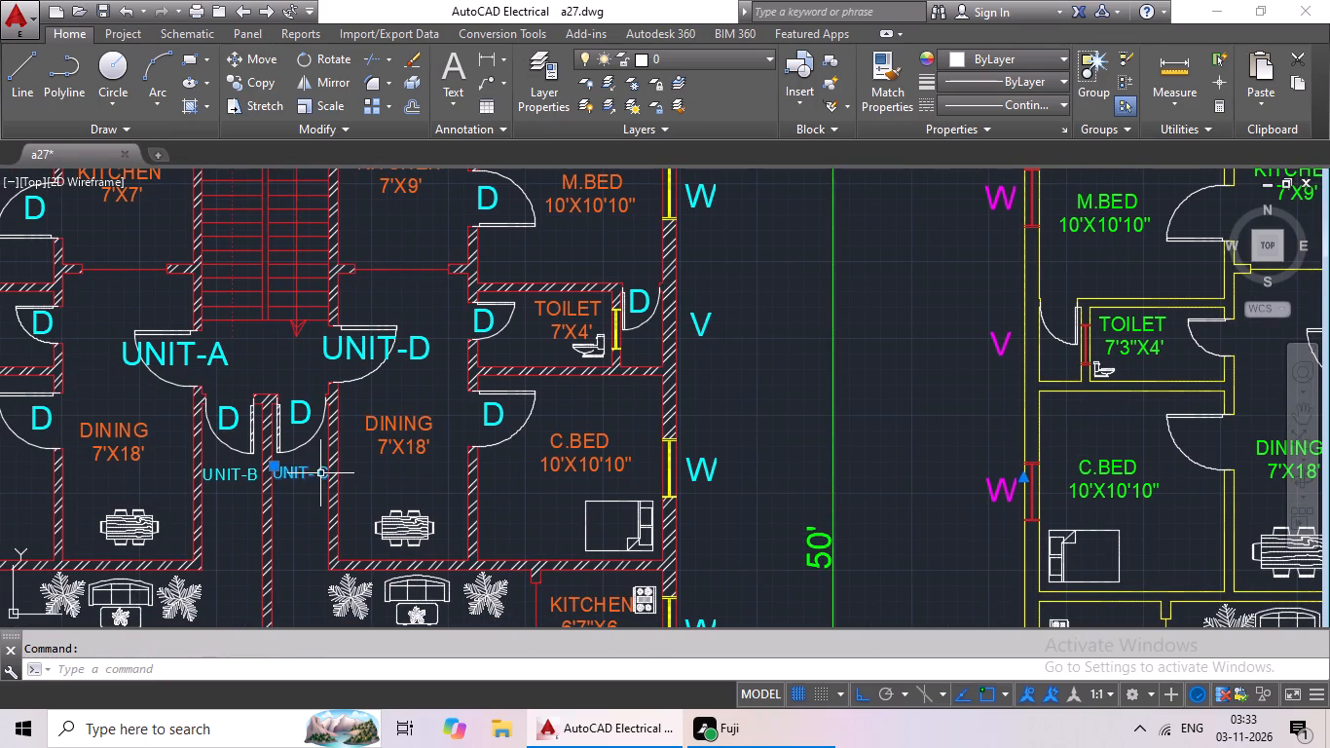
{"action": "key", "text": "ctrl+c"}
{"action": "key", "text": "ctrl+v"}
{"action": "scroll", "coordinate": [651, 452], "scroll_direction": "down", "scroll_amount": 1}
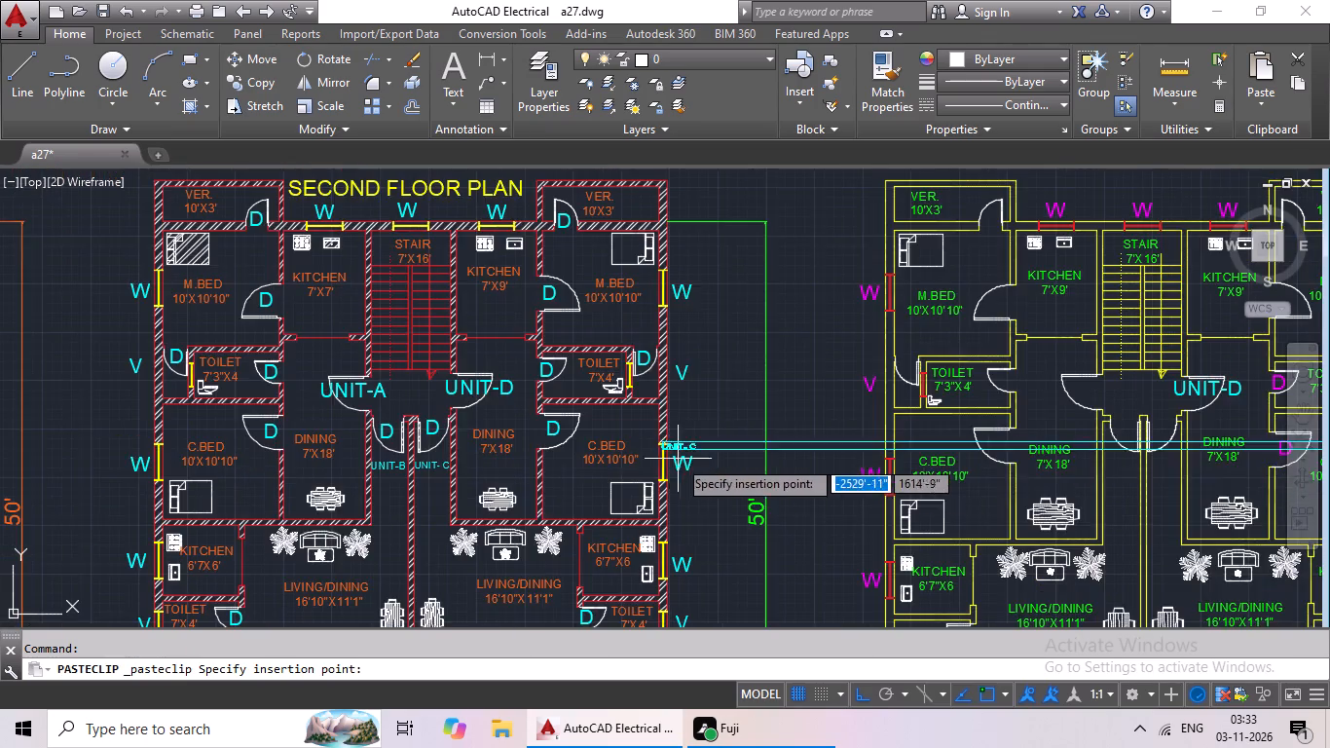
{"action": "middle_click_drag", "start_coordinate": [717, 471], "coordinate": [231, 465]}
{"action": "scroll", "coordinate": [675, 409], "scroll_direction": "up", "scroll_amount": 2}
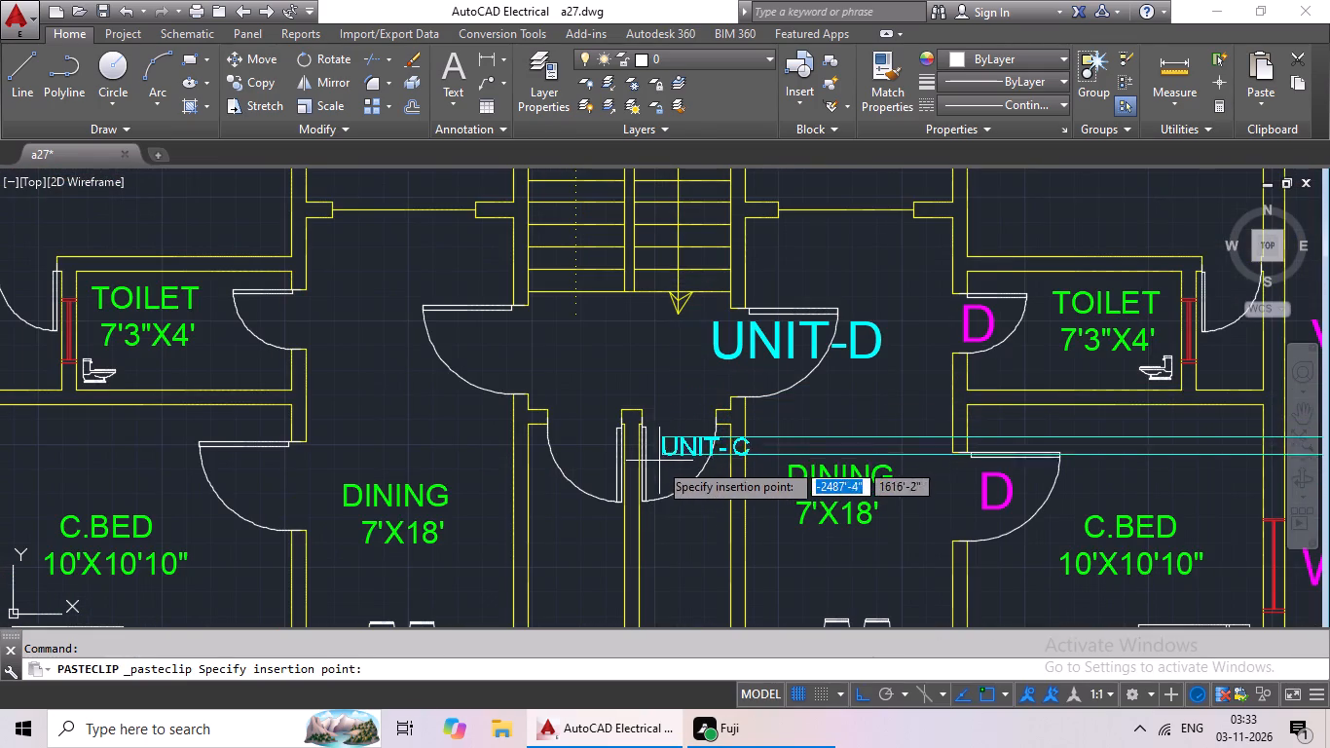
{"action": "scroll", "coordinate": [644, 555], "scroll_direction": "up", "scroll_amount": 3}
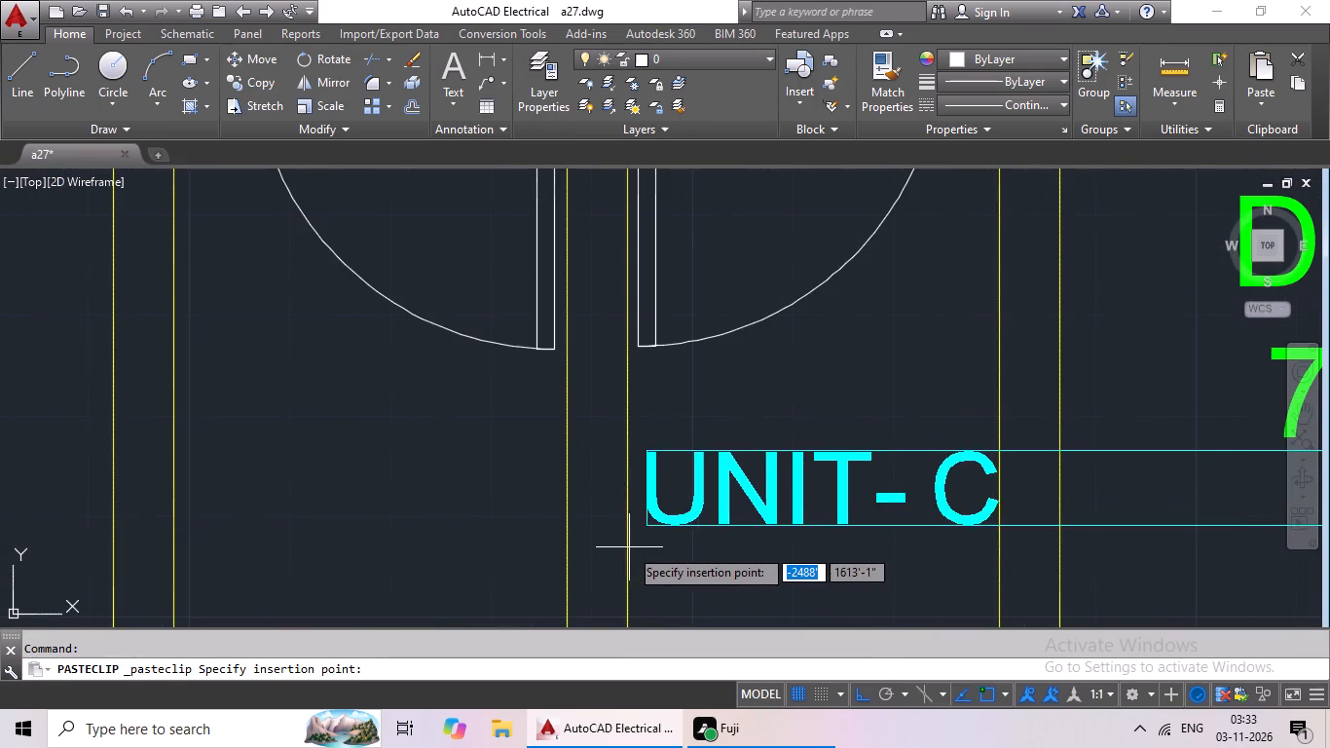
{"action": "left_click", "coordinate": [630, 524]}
Delete the two cyan D tags at the central UNIT-B and UNIT- C doors of the second floor plan.
{"action": "scroll", "coordinate": [694, 503], "scroll_direction": "down", "scroll_amount": 4}
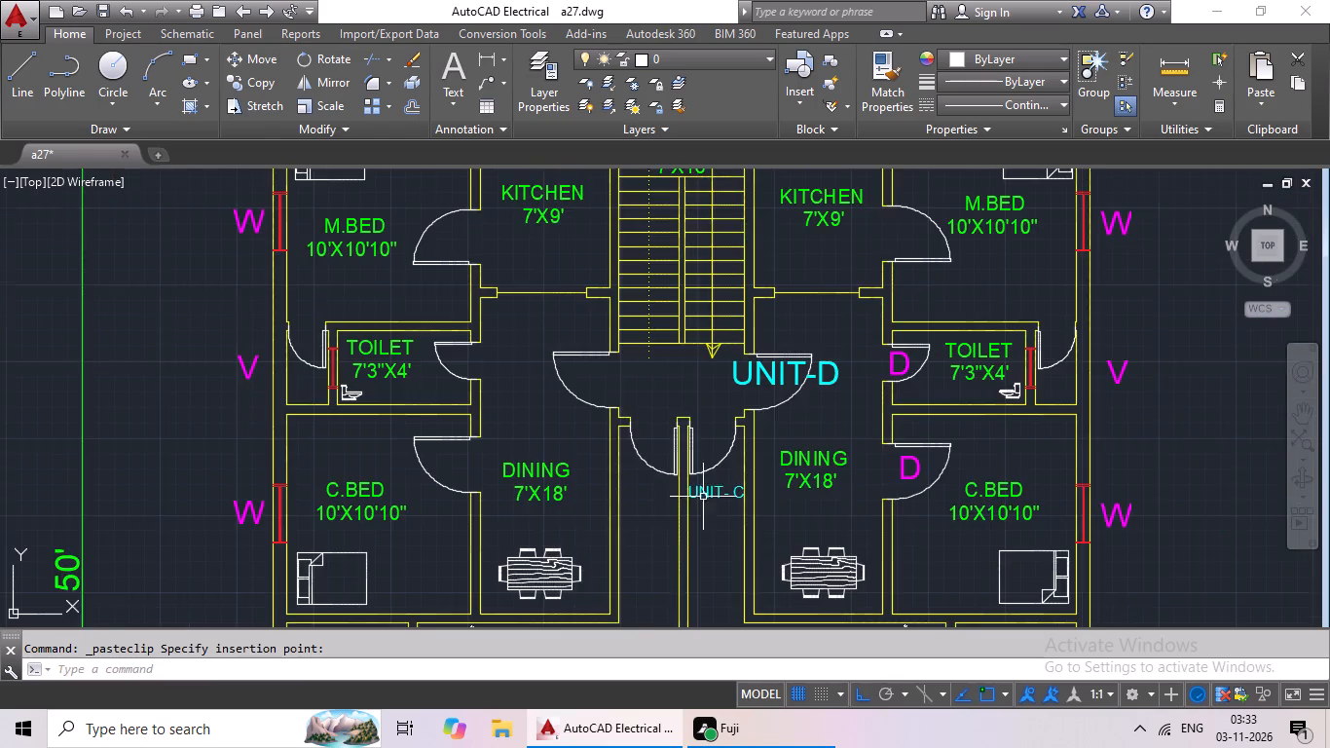
{"action": "middle_click_drag", "start_coordinate": [665, 524], "coordinate": [846, 451]}
{"action": "scroll", "coordinate": [821, 465], "scroll_direction": "down", "scroll_amount": 1}
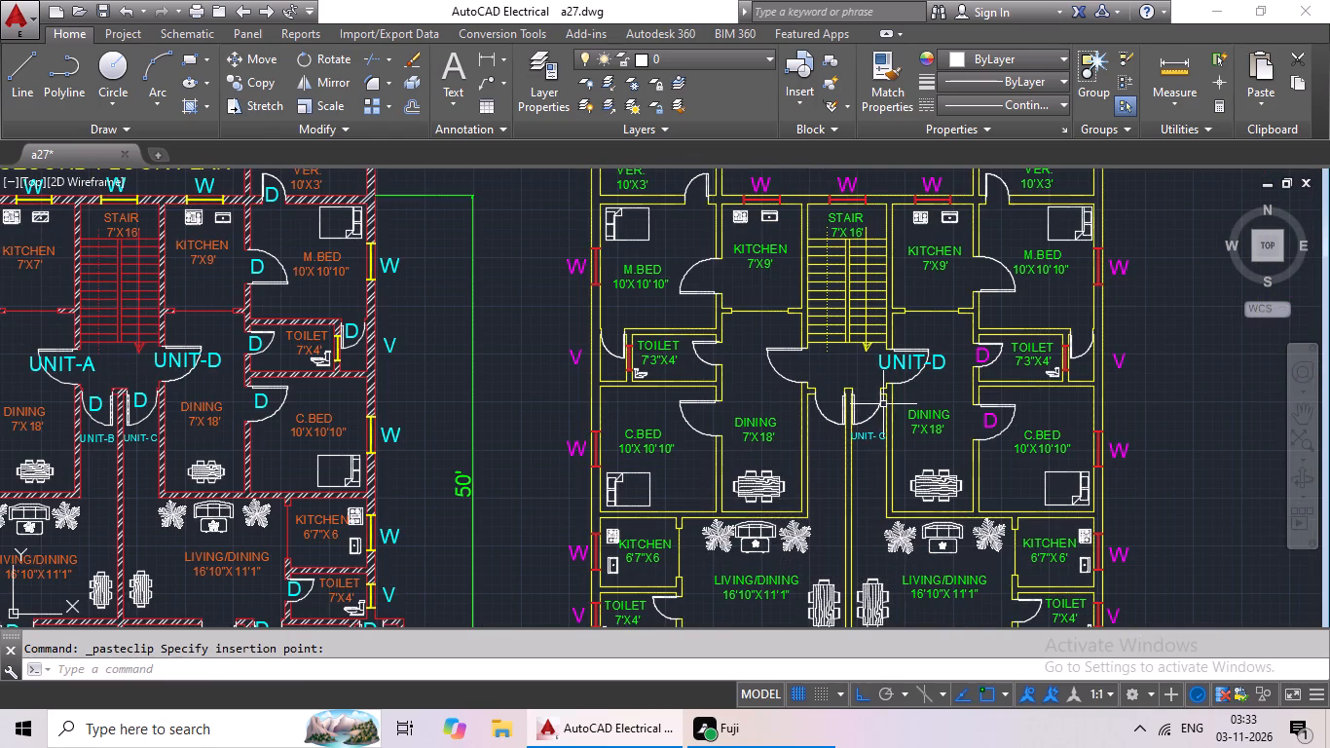
{"action": "scroll", "coordinate": [143, 405], "scroll_direction": "up", "scroll_amount": 2}
{"action": "left_click", "coordinate": [144, 404]}
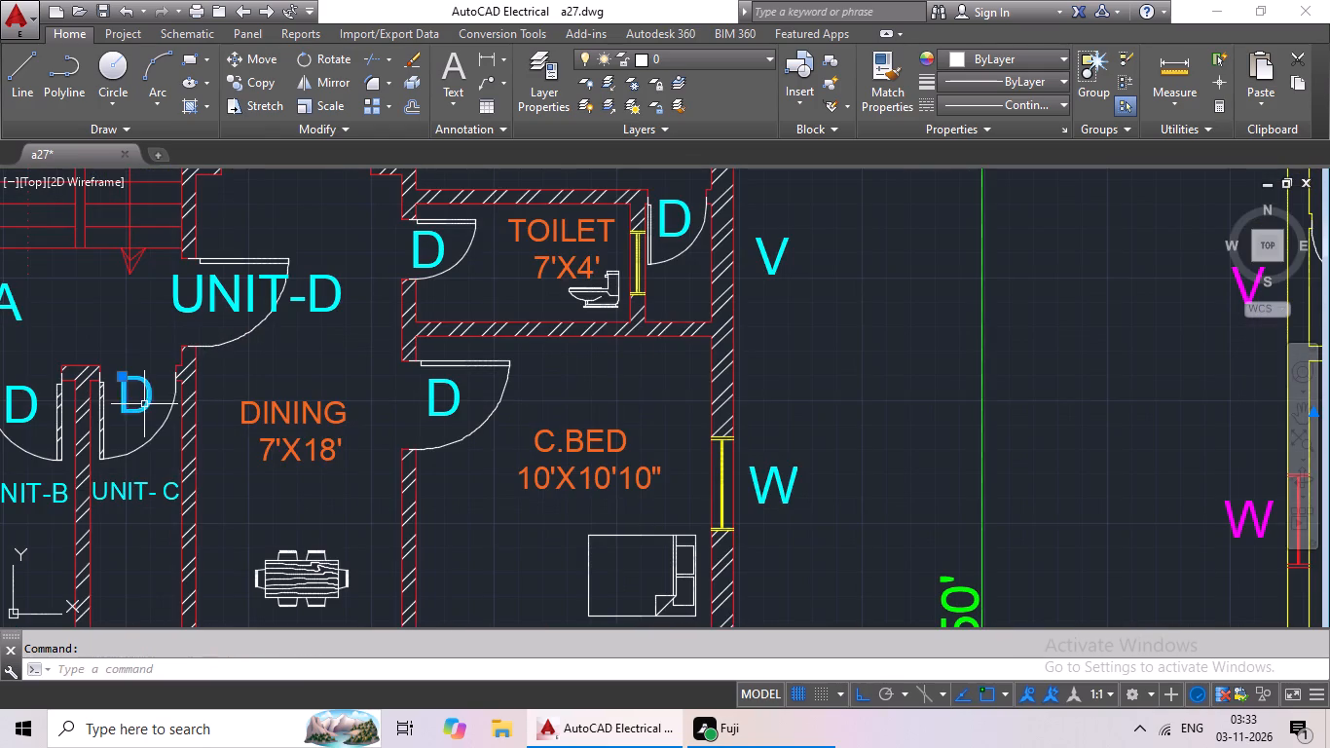
{"action": "left_click", "coordinate": [32, 420]}
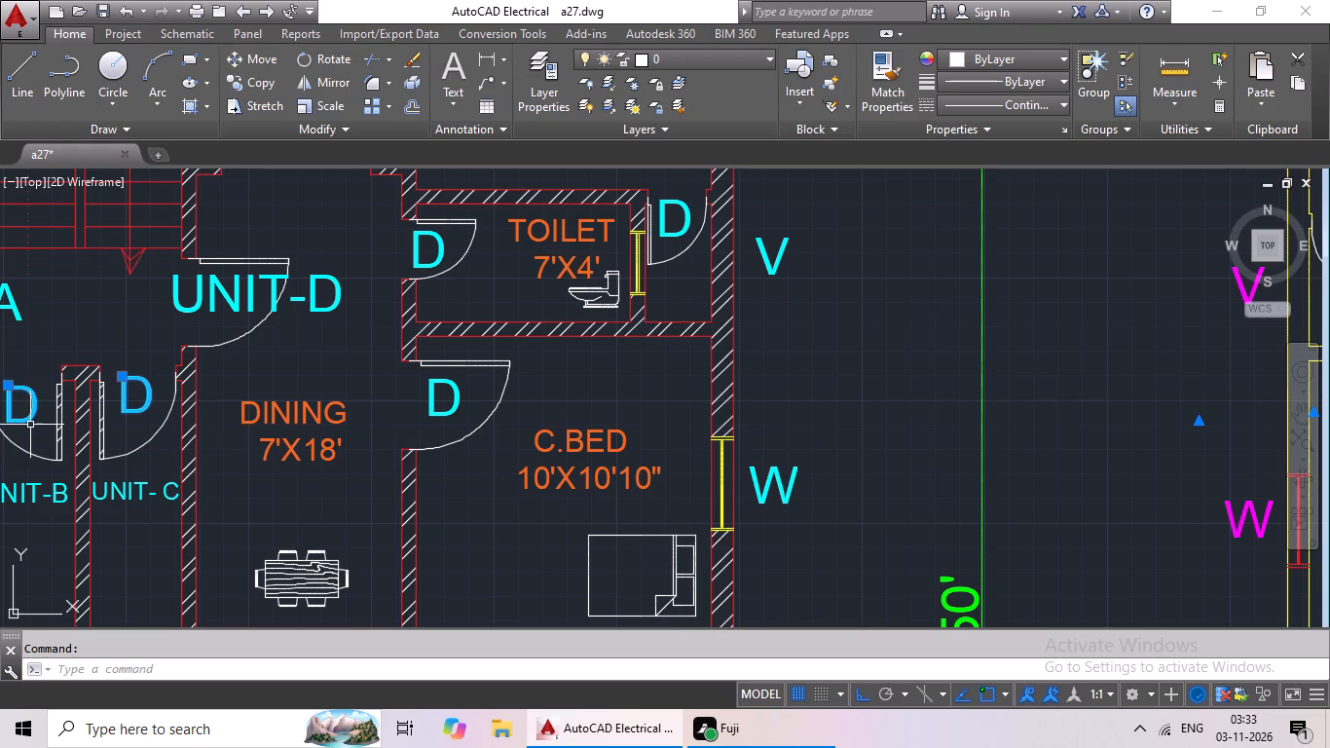
{"action": "key", "text": "Delete"}
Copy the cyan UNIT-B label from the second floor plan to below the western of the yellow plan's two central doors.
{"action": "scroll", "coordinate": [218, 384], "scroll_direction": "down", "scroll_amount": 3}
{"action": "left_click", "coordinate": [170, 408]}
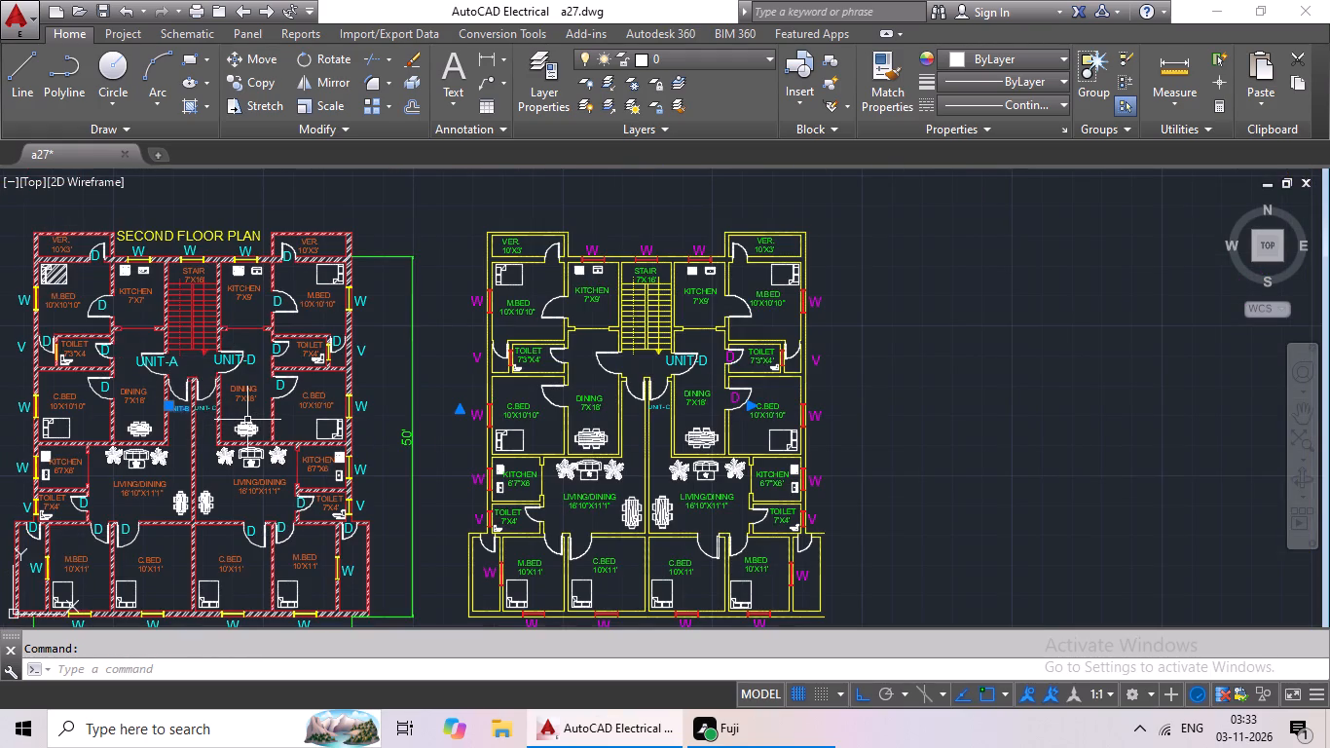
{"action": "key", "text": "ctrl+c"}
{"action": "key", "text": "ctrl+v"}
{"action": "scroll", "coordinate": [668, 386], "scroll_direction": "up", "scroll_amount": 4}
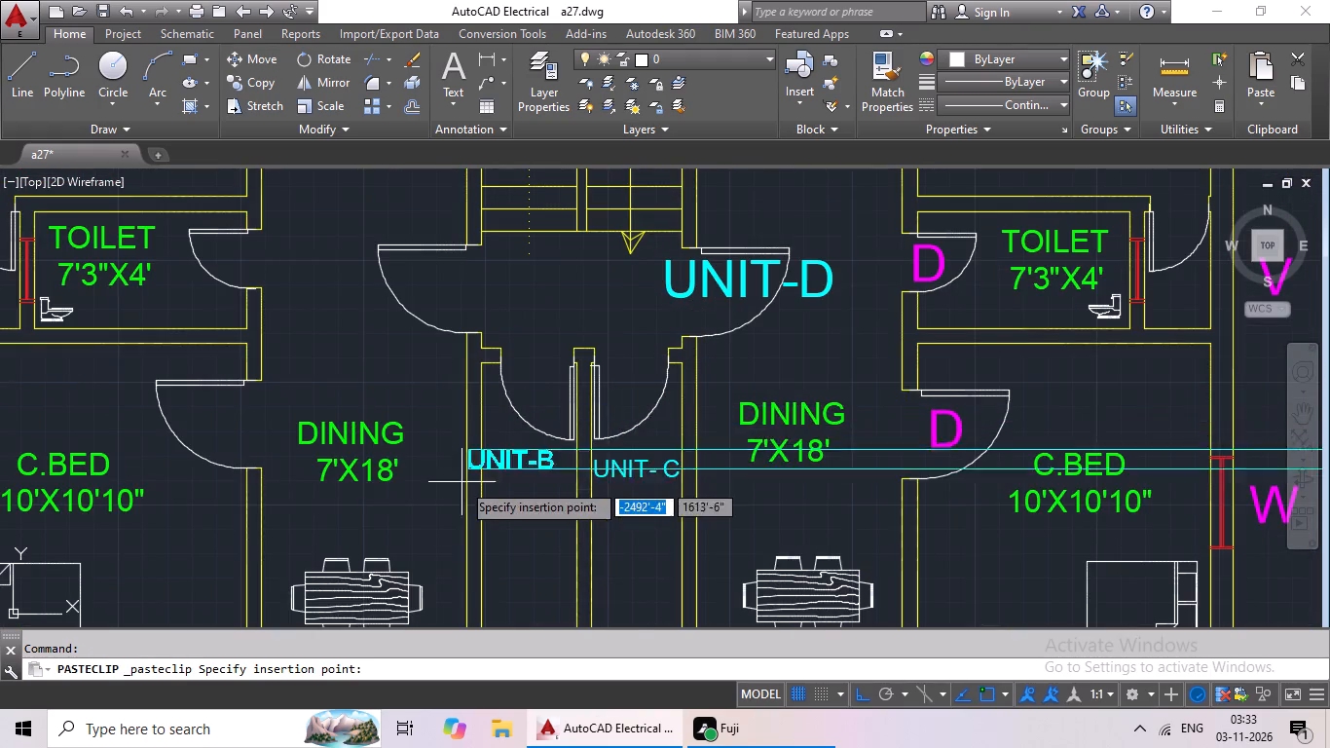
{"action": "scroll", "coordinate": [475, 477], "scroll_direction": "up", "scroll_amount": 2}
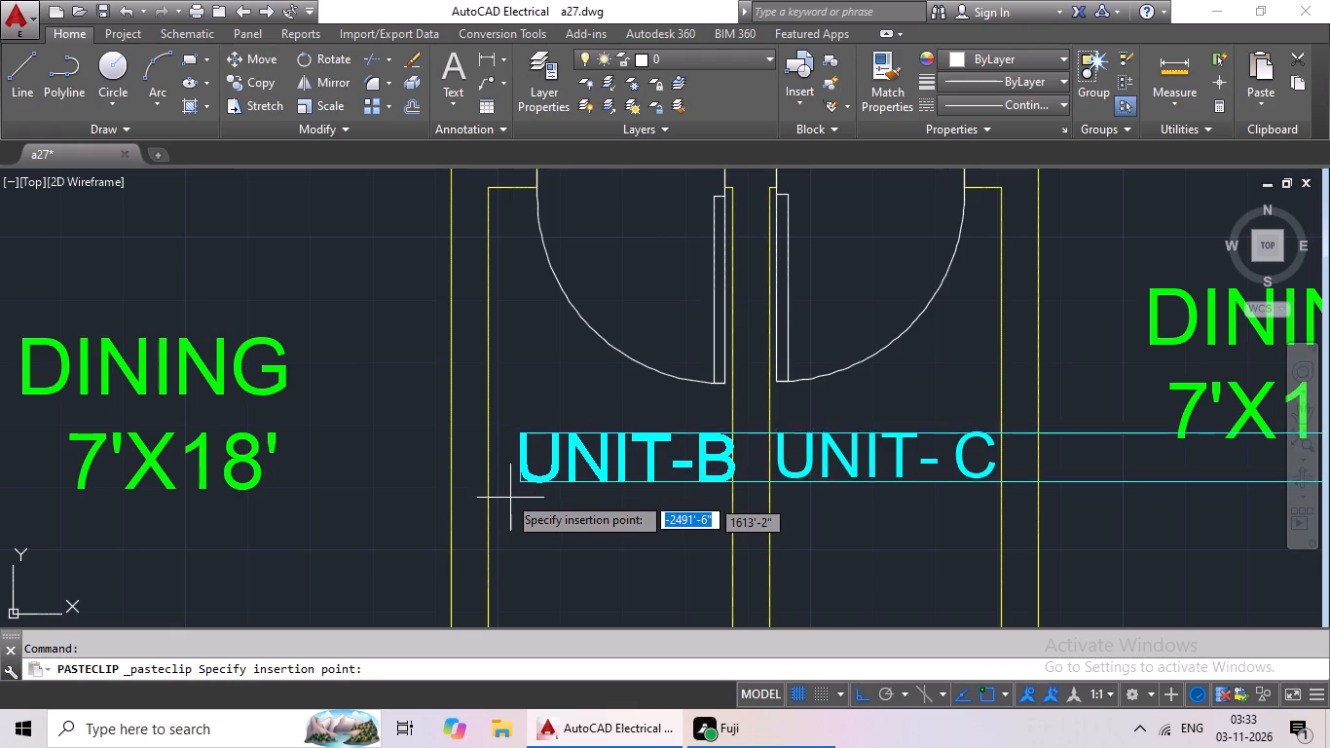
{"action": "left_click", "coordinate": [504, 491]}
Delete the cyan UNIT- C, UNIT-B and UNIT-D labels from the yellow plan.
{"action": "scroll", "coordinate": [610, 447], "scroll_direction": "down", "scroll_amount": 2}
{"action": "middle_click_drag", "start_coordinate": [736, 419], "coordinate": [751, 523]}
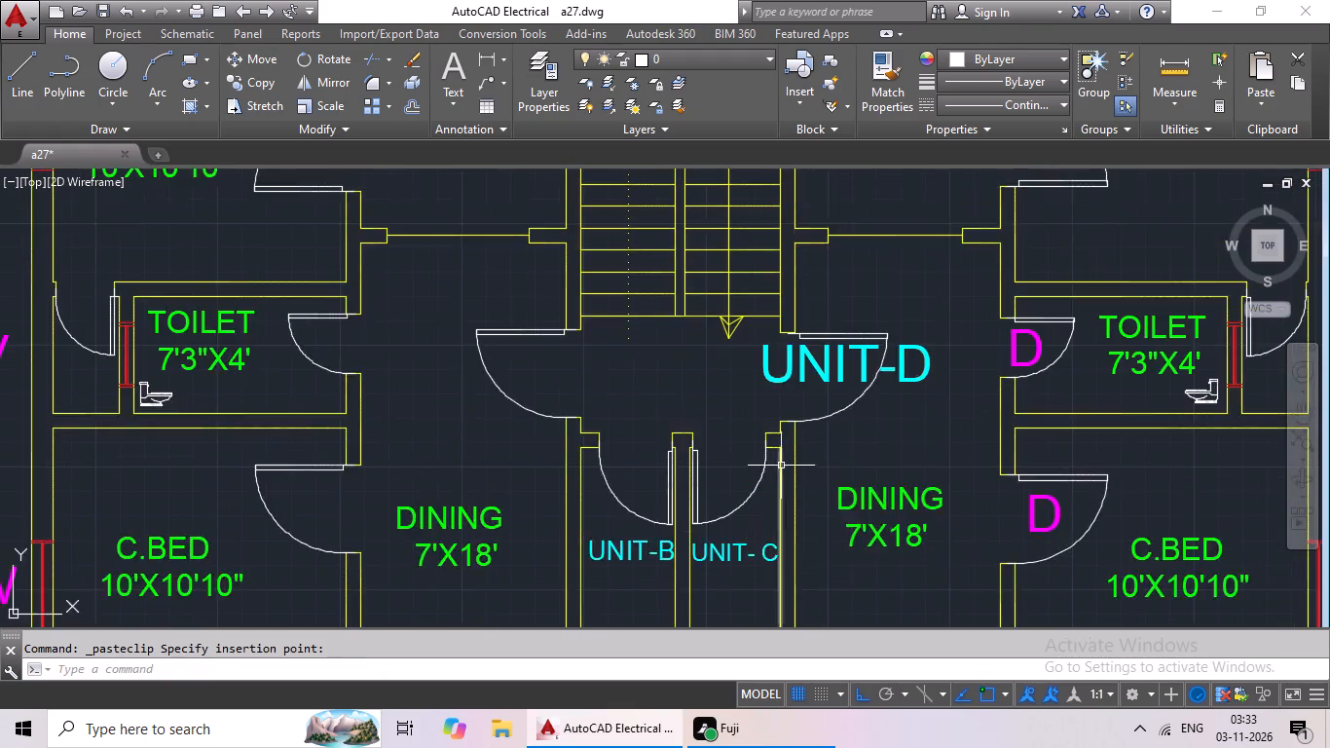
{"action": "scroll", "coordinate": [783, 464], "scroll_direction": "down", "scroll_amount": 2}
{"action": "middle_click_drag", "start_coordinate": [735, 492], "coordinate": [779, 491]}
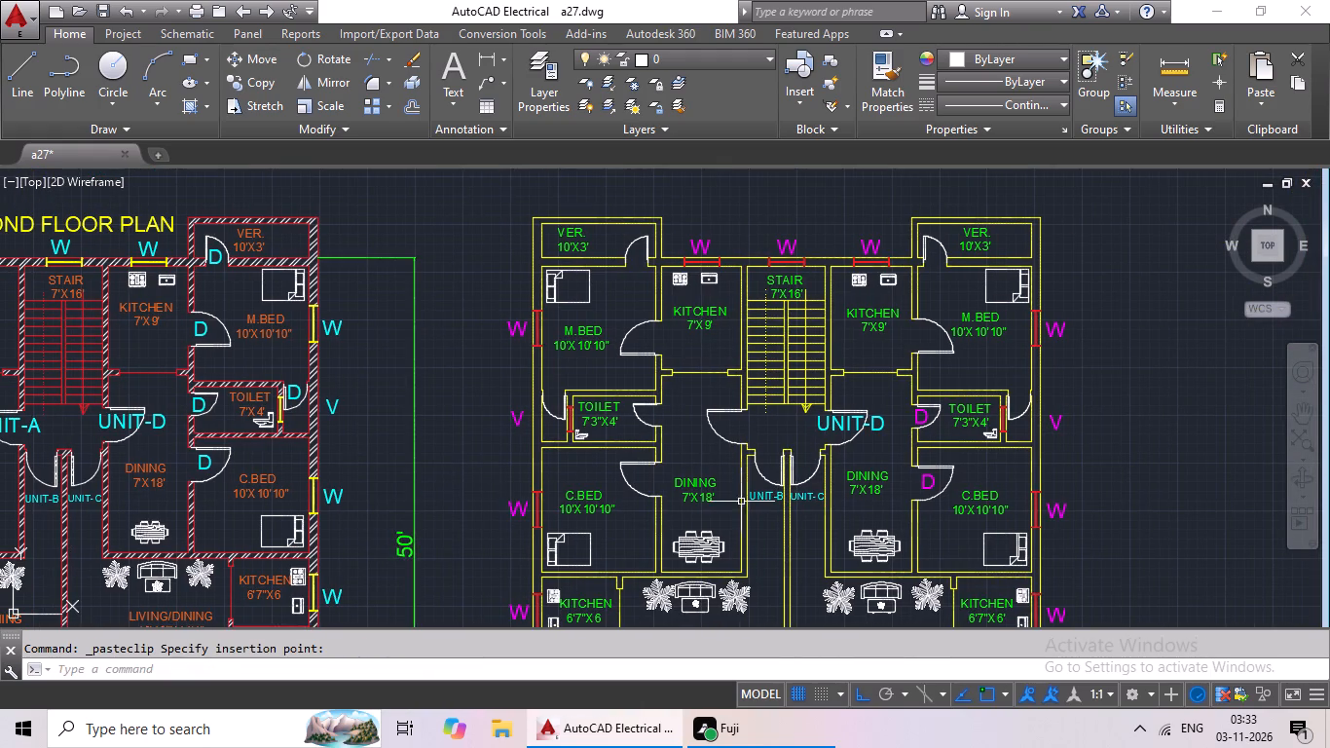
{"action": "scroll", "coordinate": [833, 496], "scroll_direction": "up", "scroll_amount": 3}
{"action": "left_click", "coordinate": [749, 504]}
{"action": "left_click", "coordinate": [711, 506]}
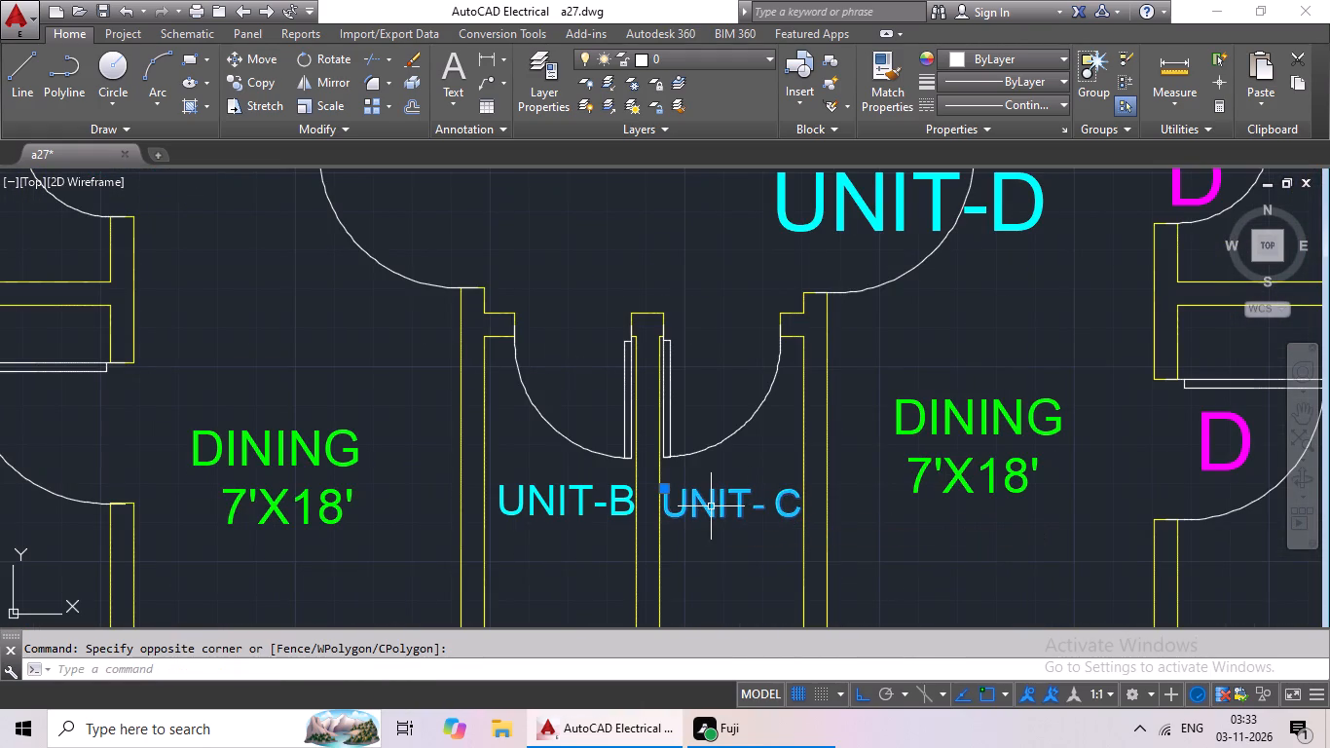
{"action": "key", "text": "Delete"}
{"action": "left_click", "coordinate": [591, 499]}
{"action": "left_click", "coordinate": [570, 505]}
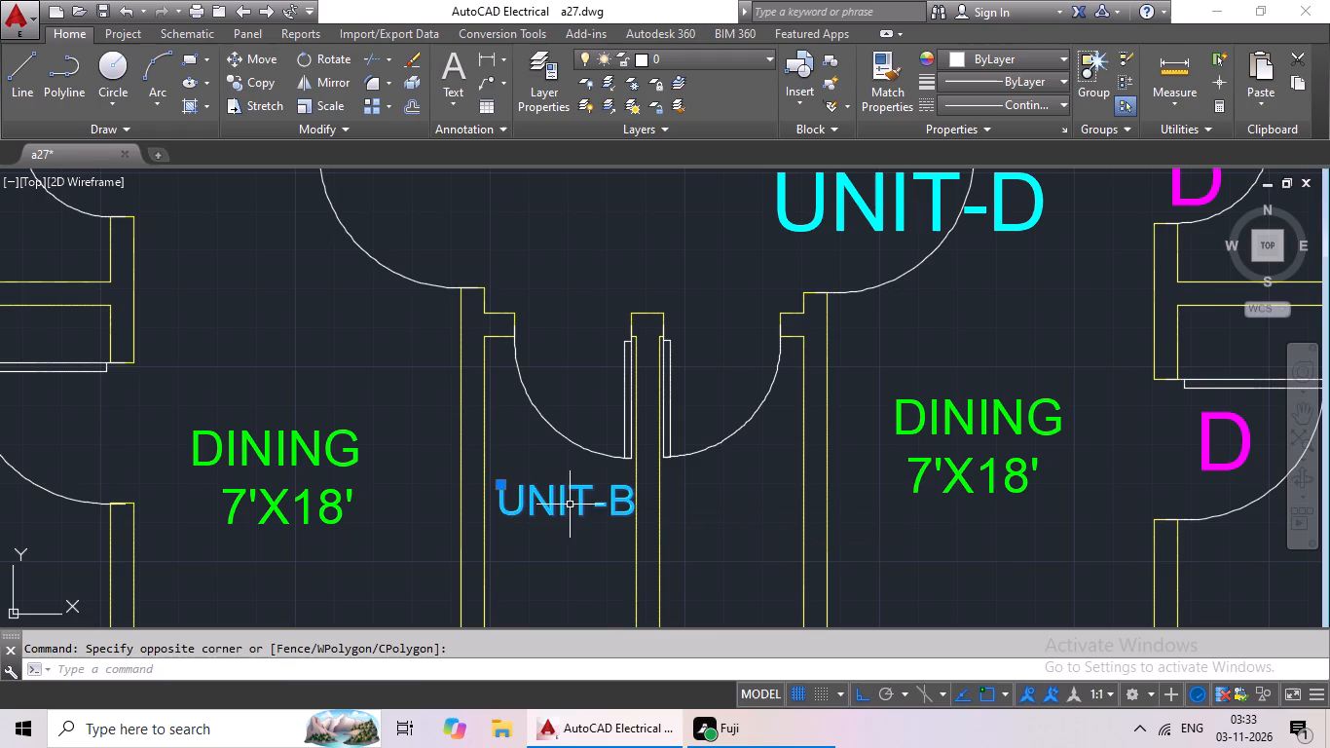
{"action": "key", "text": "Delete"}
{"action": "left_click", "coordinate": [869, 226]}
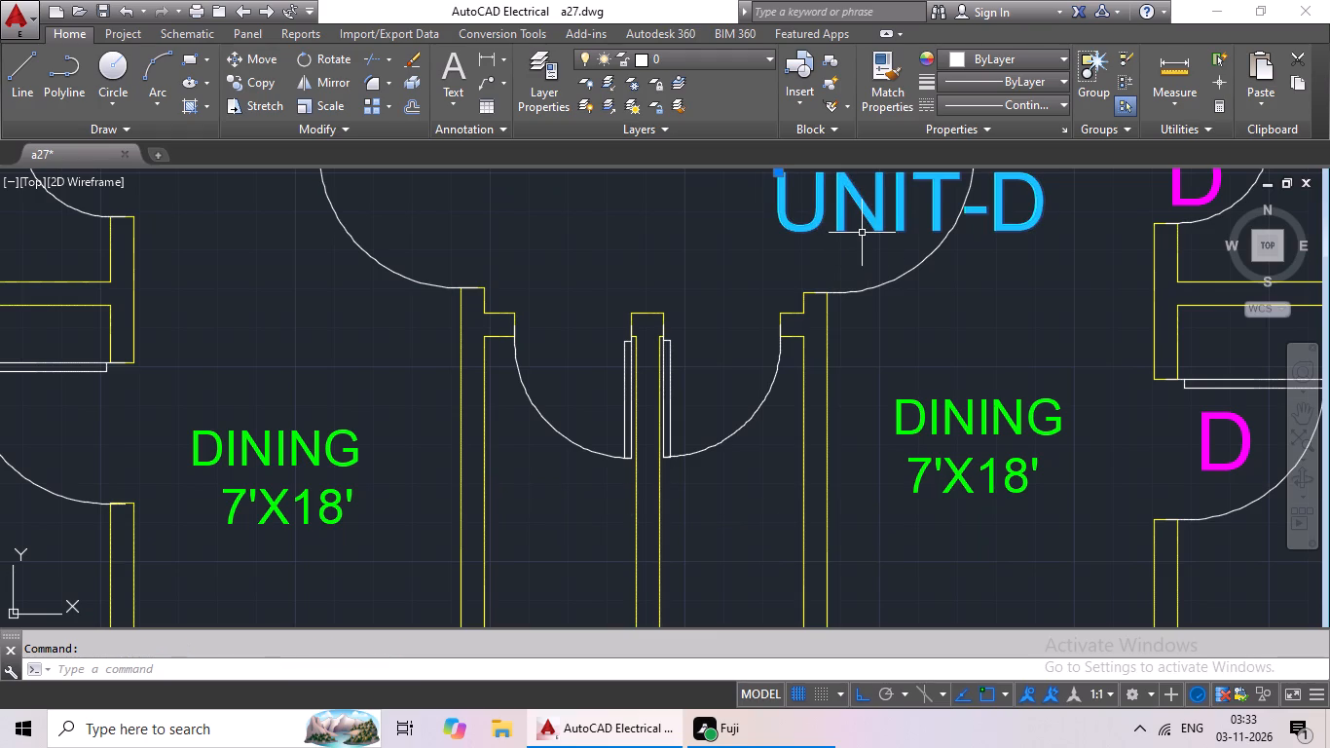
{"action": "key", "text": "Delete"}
Replace the original magenta D text in the empty area northeast of the yellow plan with UNIT-D.
{"action": "scroll", "coordinate": [861, 234], "scroll_direction": "down", "scroll_amount": 3}
{"action": "middle_click_drag", "start_coordinate": [898, 313], "coordinate": [801, 462]}
{"action": "scroll", "coordinate": [913, 385], "scroll_direction": "down", "scroll_amount": 1}
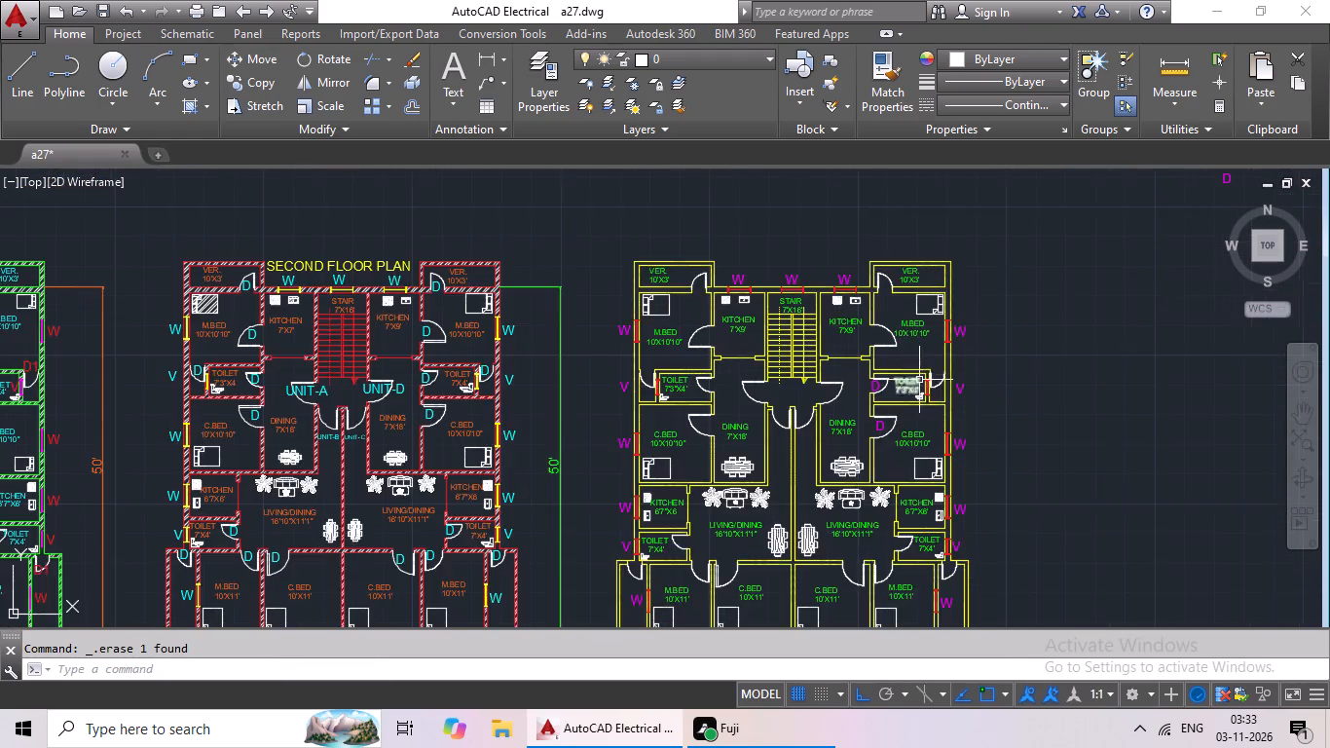
{"action": "middle_click_drag", "start_coordinate": [1012, 363], "coordinate": [745, 412]}
{"action": "middle_click_drag", "start_coordinate": [920, 355], "coordinate": [881, 457]}
{"action": "scroll", "coordinate": [914, 318], "scroll_direction": "up", "scroll_amount": 4}
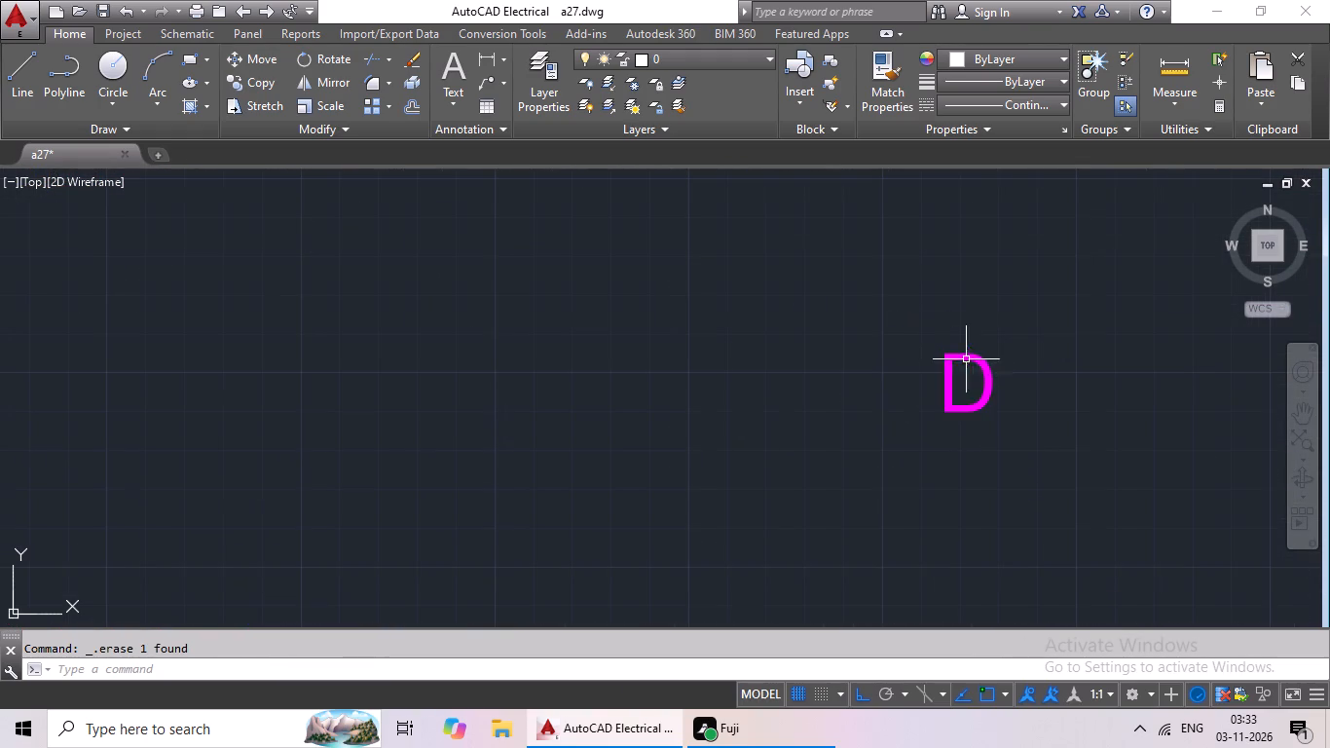
{"action": "double_click", "coordinate": [987, 376]}
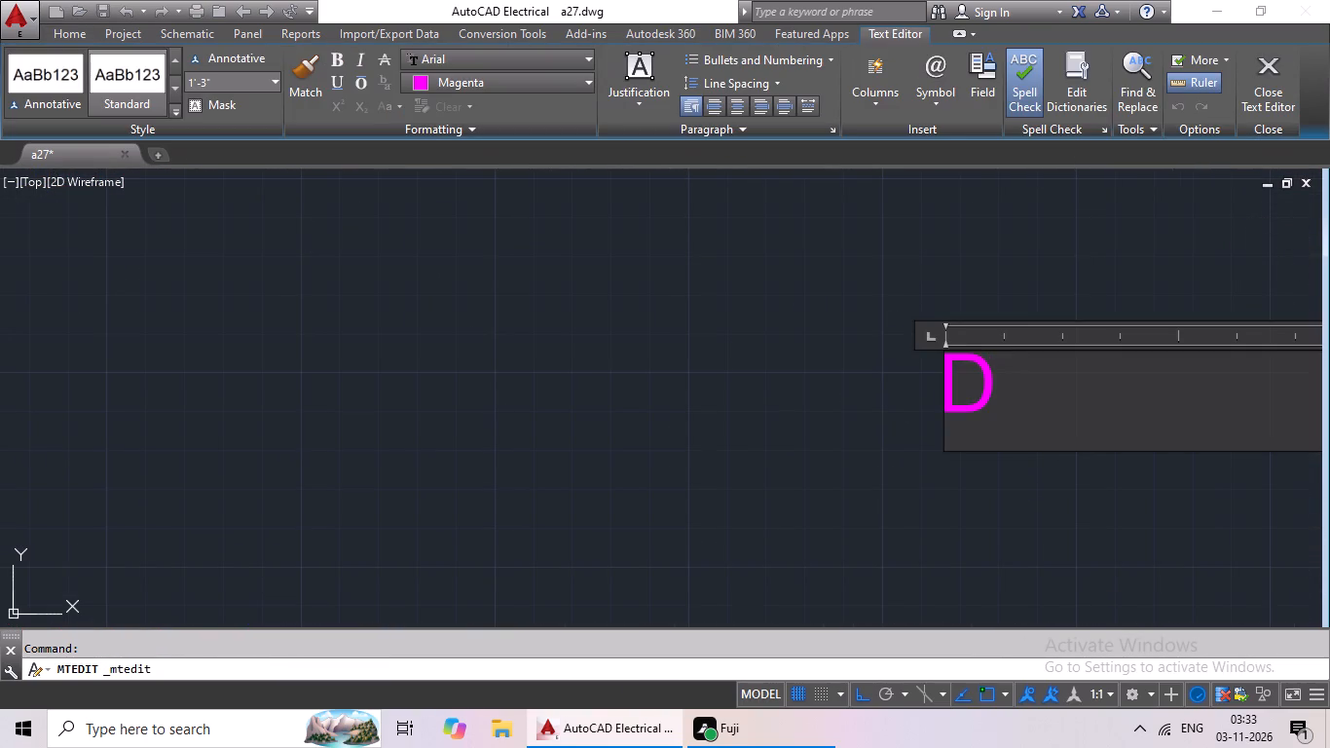
{"action": "key", "text": "BackSpace"}
{"action": "key", "text": "BackSpace"}
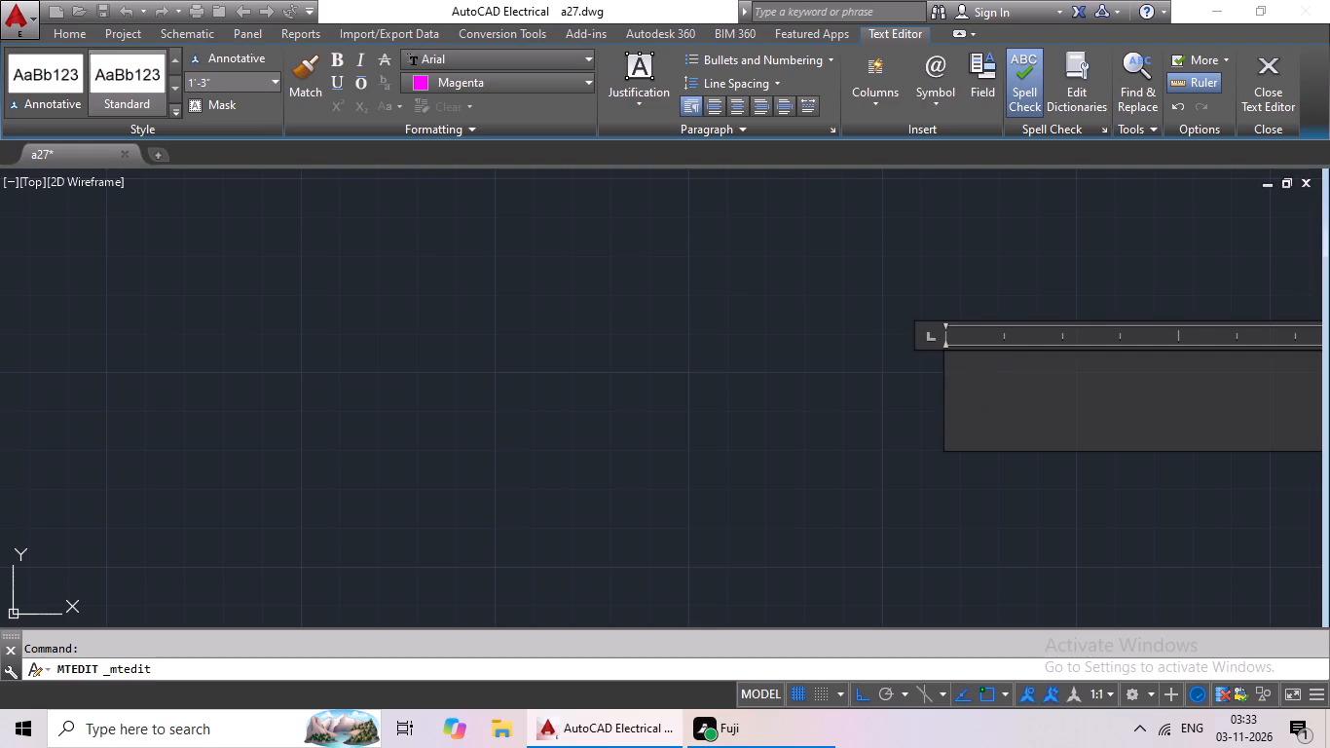
{"action": "key", "text": "shift+u"}
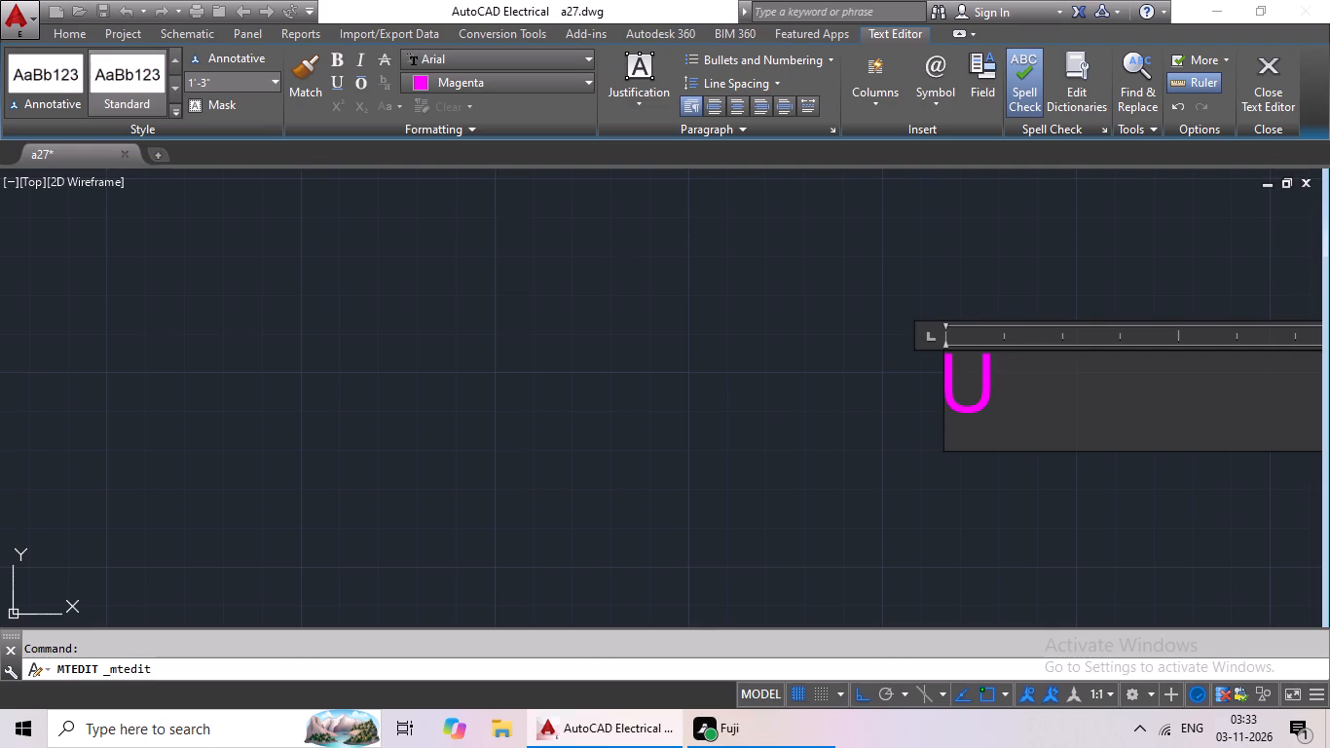
{"action": "type", "text": "NIT"}
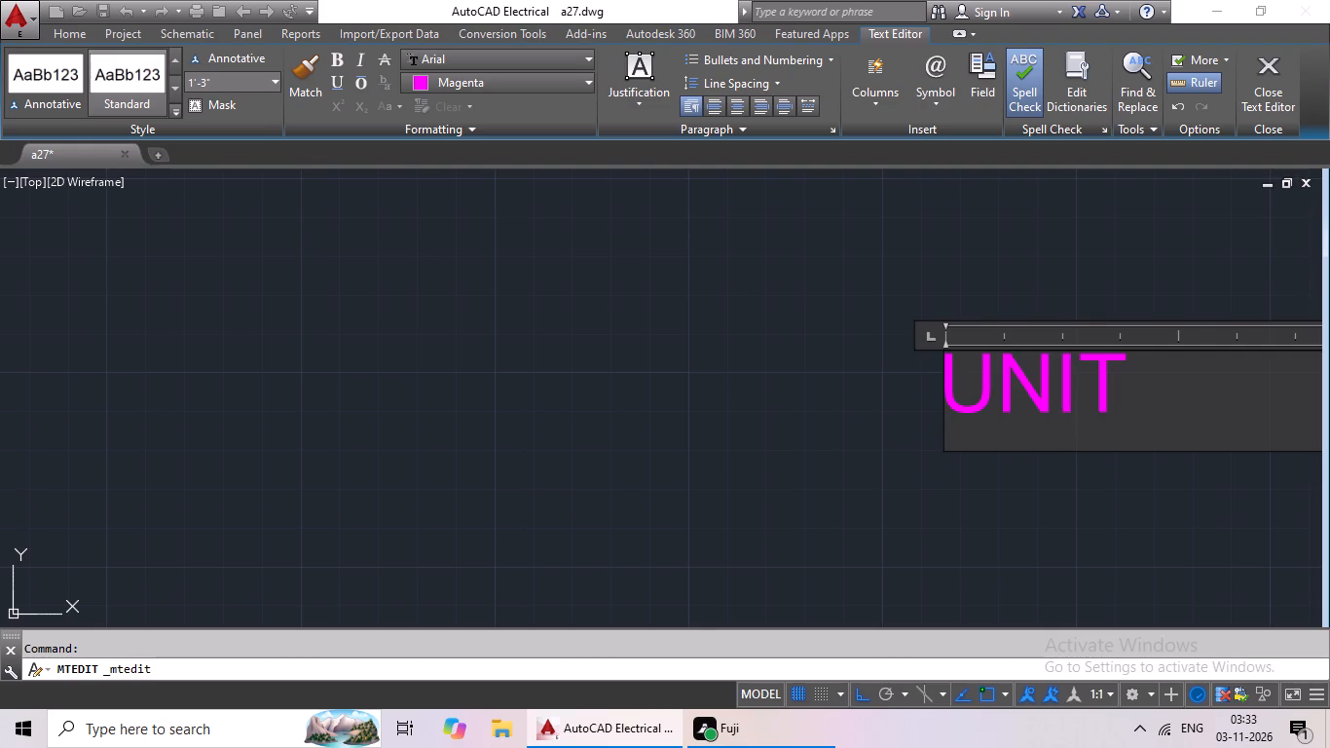
{"action": "key", "text": "minus"}
{"action": "key", "text": "shift+d"}
{"action": "left_click", "coordinate": [810, 389]}
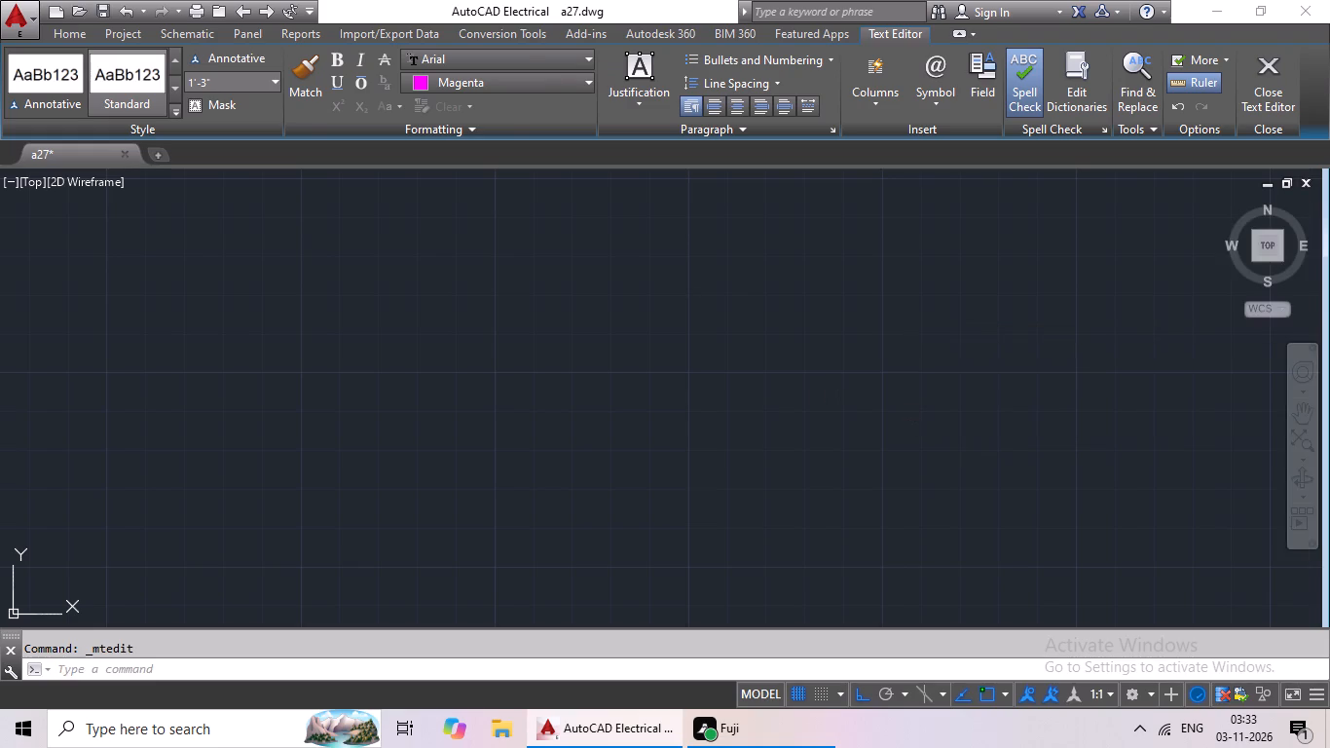
Copy the magenta UNIT-D text and place it across the entrance door swing just southeast of the yellow plan's stair.
{"action": "middle_click_drag", "start_coordinate": [1009, 298], "coordinate": [769, 300]}
{"action": "left_click_drag", "start_coordinate": [785, 266], "coordinate": [999, 379]}
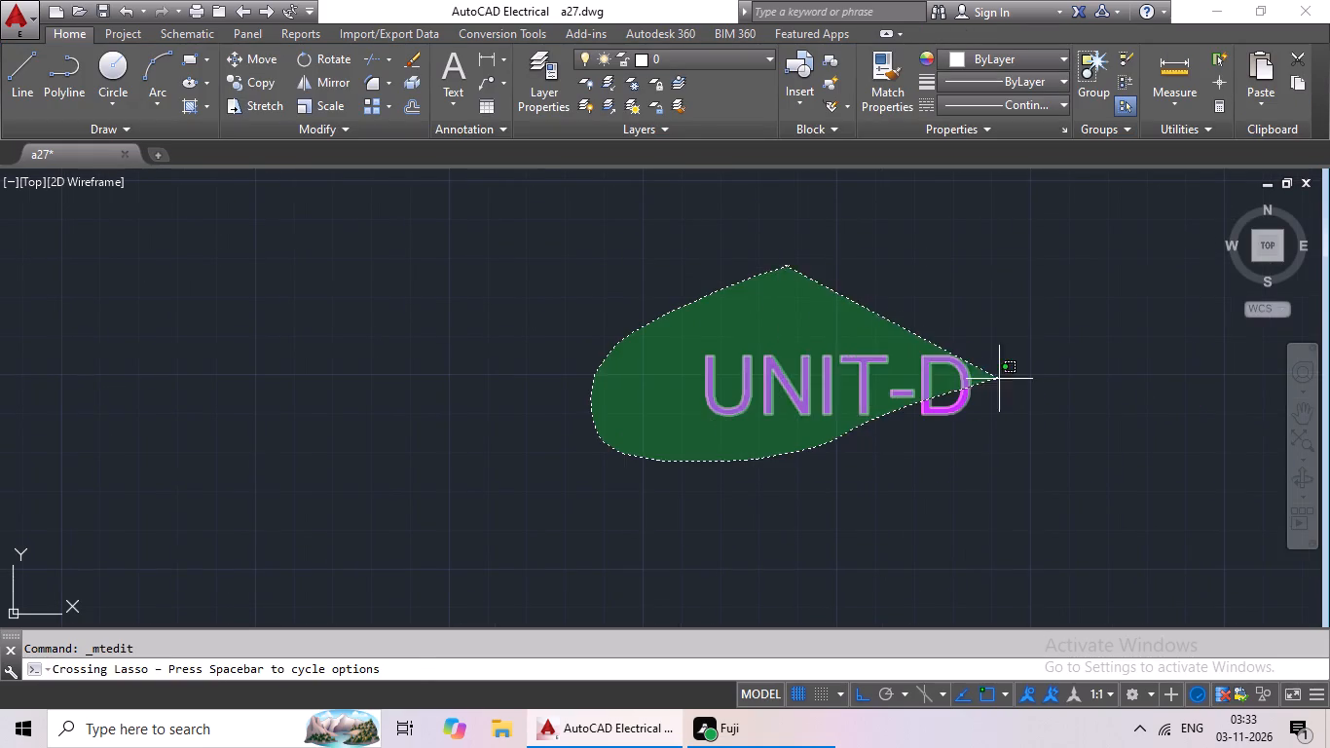
{"action": "left_click_drag", "start_coordinate": [999, 379], "coordinate": [1031, 372]}
{"action": "key", "text": "ctrl+c"}
{"action": "key", "text": "ctrl+v"}
{"action": "scroll", "coordinate": [691, 452], "scroll_direction": "down", "scroll_amount": 3, "text": "ctrl"}
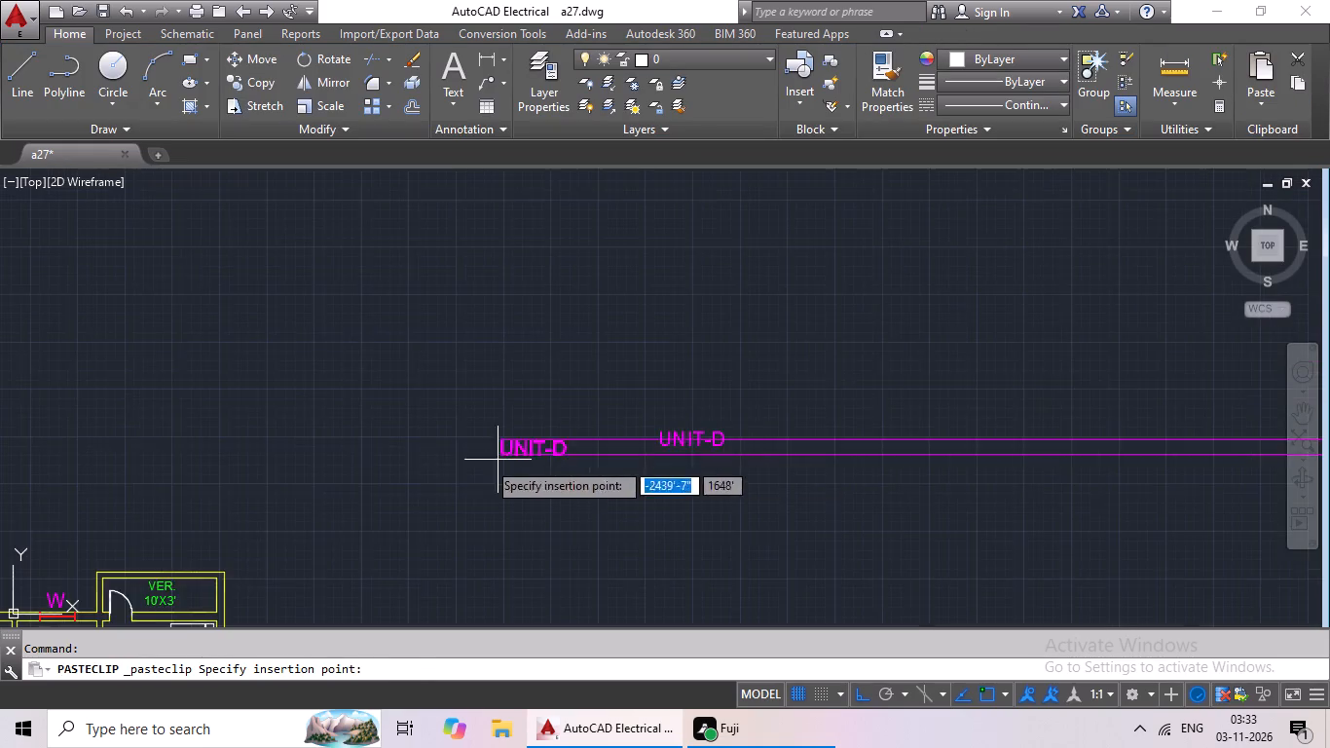
{"action": "middle_click_drag", "start_coordinate": [451, 461], "coordinate": [635, 320]}
{"action": "scroll", "coordinate": [659, 315], "scroll_direction": "down", "scroll_amount": 2}
{"action": "middle_click_drag", "start_coordinate": [537, 428], "coordinate": [676, 337]}
{"action": "scroll", "coordinate": [597, 373], "scroll_direction": "up", "scroll_amount": 5}
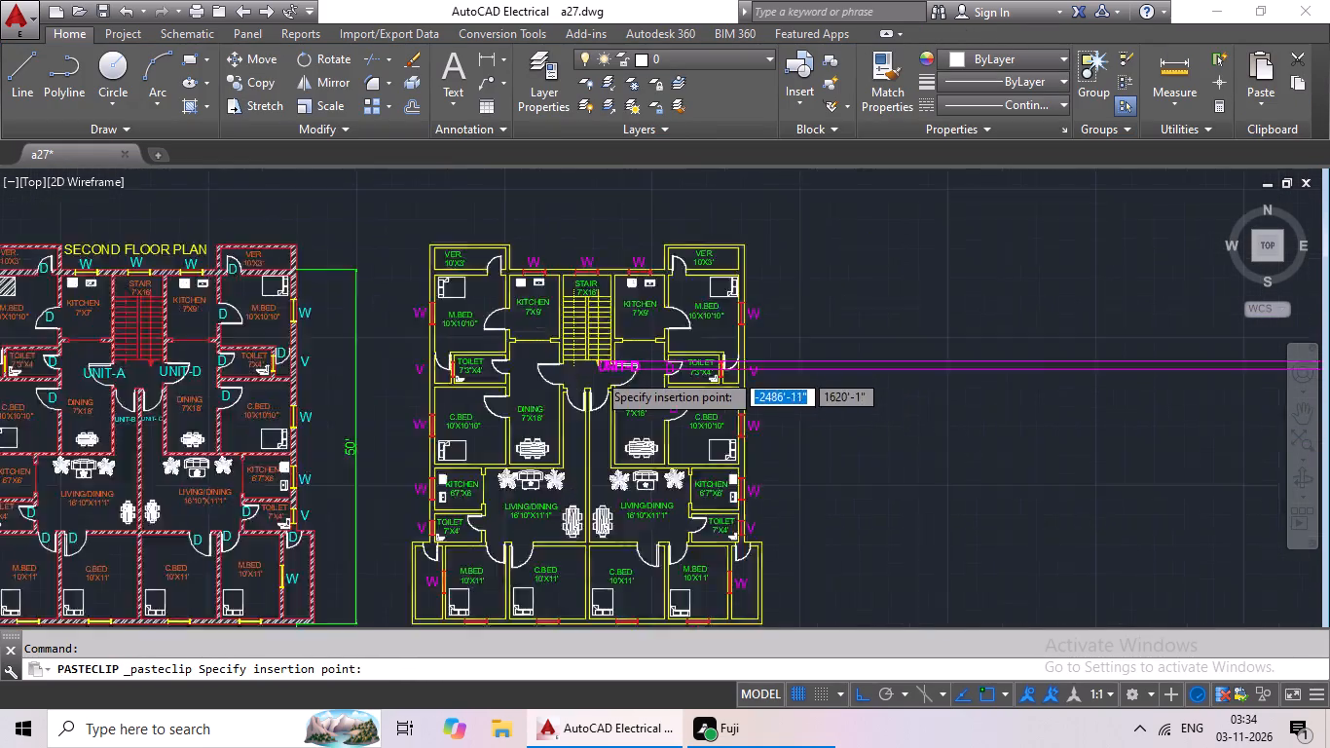
{"action": "scroll", "coordinate": [591, 389], "scroll_direction": "up", "scroll_amount": 2}
{"action": "left_click", "coordinate": [667, 396]}
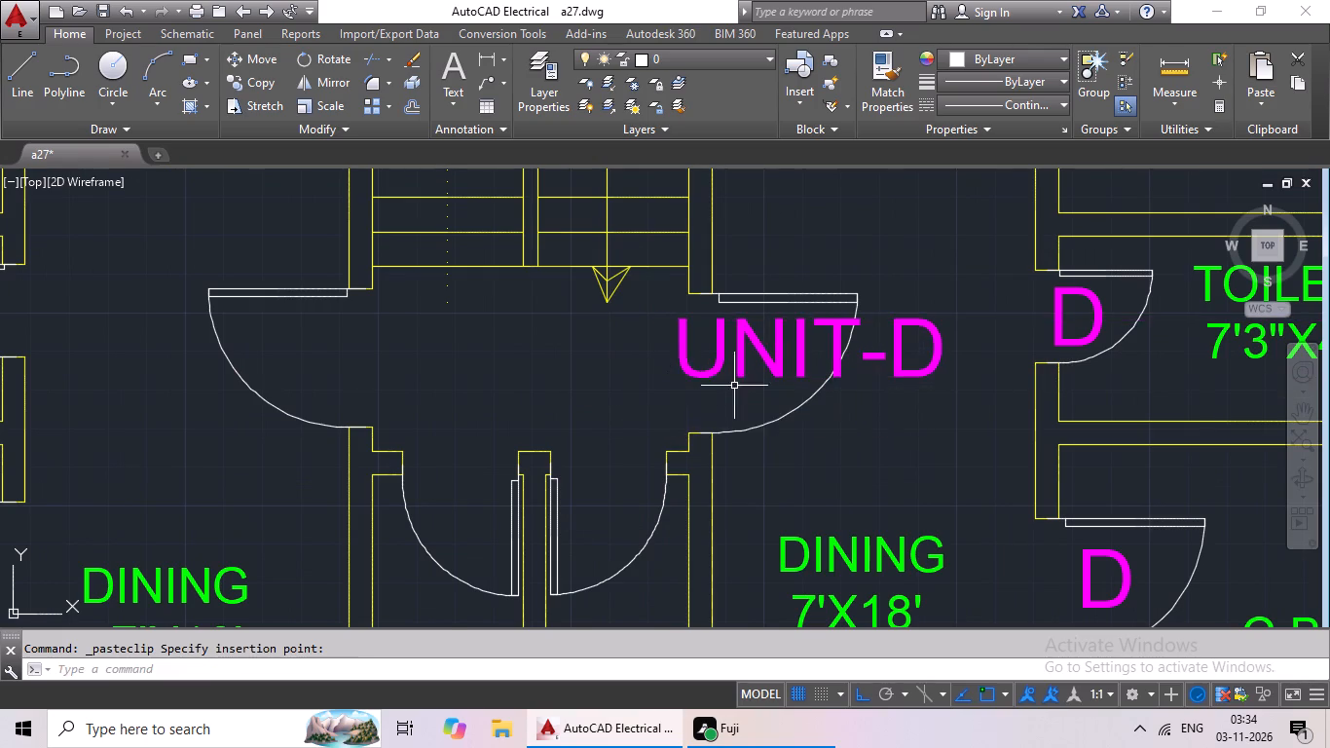
Change the spare magenta UNIT-D text in the empty area northeast of the yellow plan to UNIT-A.
{"action": "scroll", "coordinate": [735, 386], "scroll_direction": "down", "scroll_amount": 3}
{"action": "middle_click_drag", "start_coordinate": [757, 401], "coordinate": [536, 451]}
{"action": "middle_click_drag", "start_coordinate": [1005, 339], "coordinate": [848, 402]}
{"action": "middle_click_drag", "start_coordinate": [943, 346], "coordinate": [831, 409]}
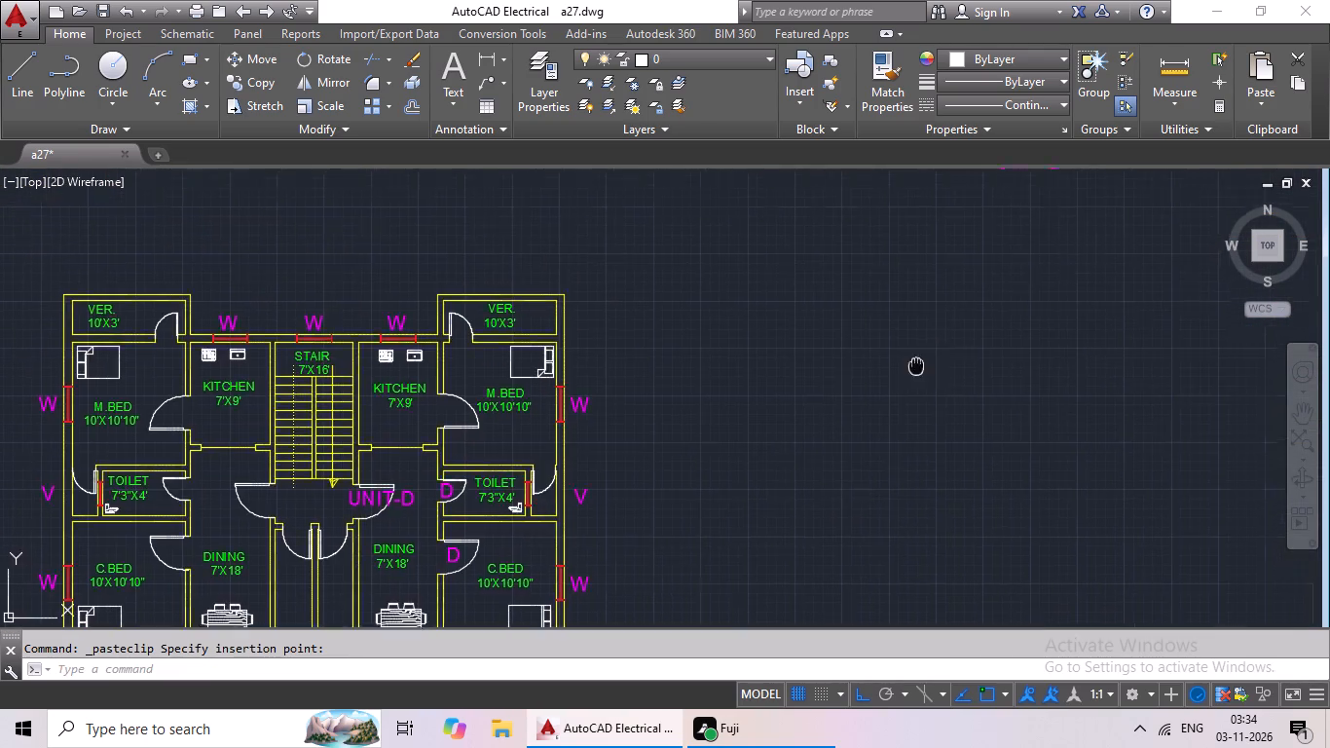
{"action": "middle_click_drag", "start_coordinate": [831, 409], "coordinate": [636, 472]}
{"action": "double_click", "coordinate": [722, 280]}
{"action": "scroll", "coordinate": [794, 277], "scroll_direction": "up", "scroll_amount": 2}
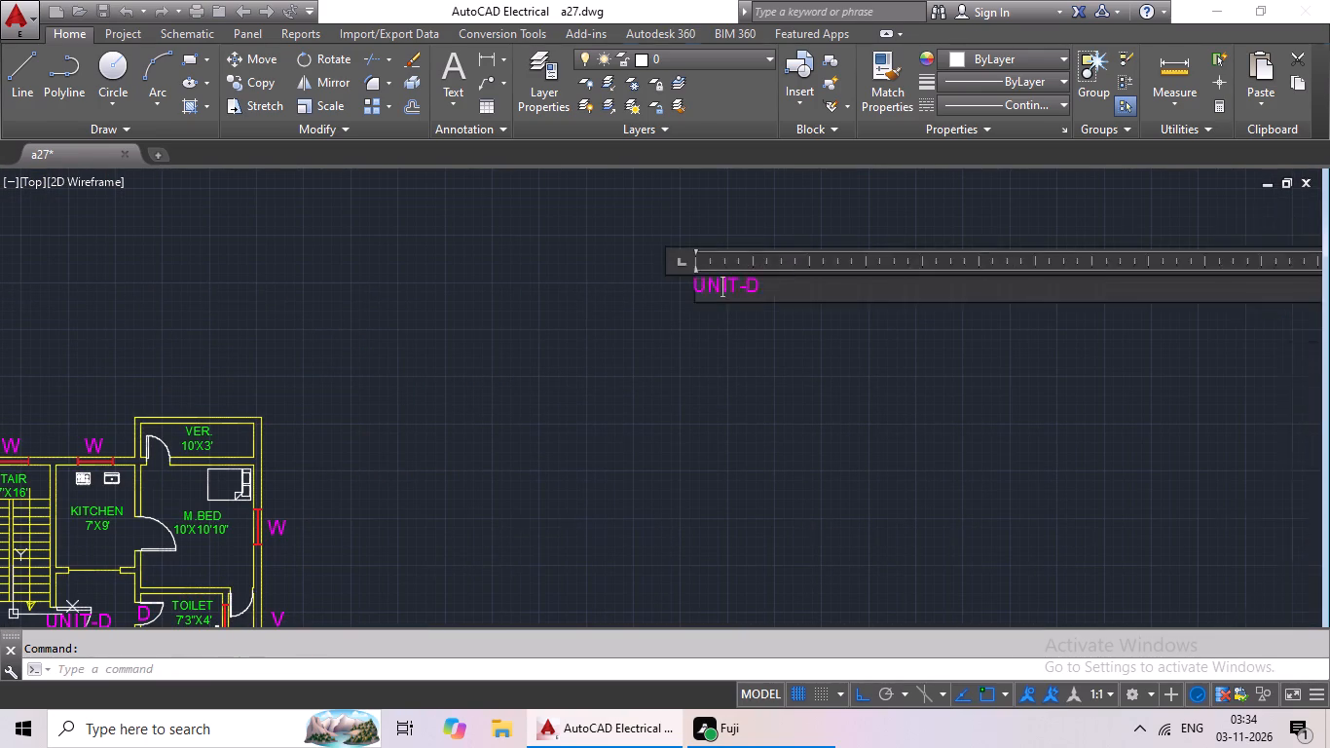
{"action": "scroll", "coordinate": [794, 277], "scroll_direction": "up", "scroll_amount": 1}
{"action": "left_click", "coordinate": [718, 311]}
{"action": "key", "text": "BackSpace"}
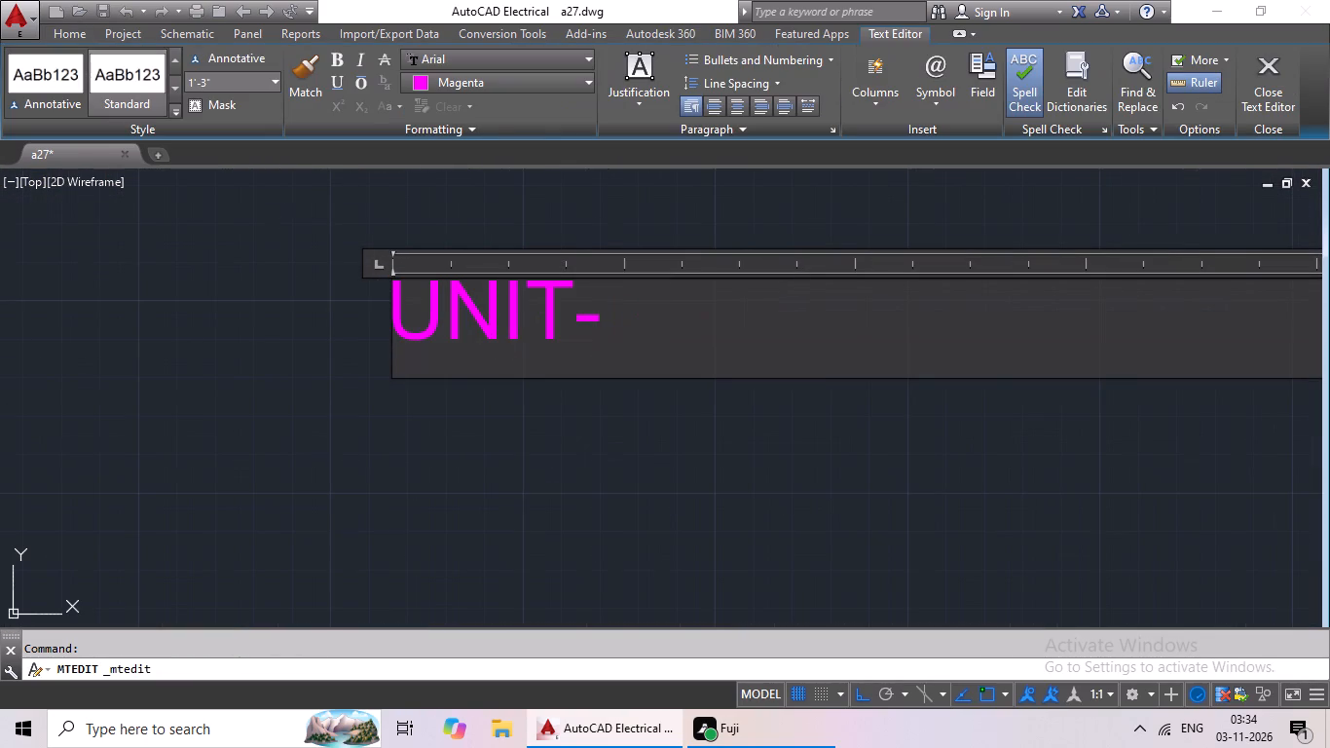
{"action": "key", "text": "shift+a"}
{"action": "left_click", "coordinate": [161, 432]}
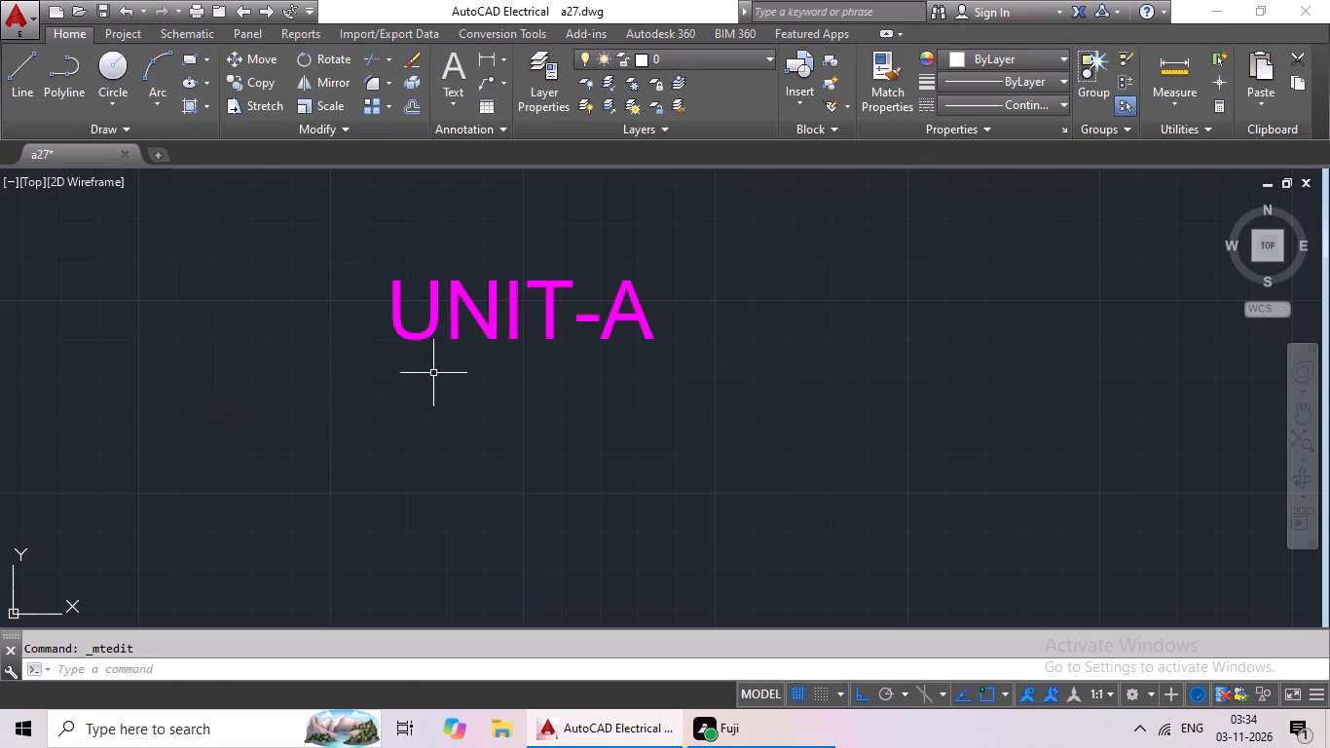
Copy the magenta UNIT-A text and place it across the entrance door swing just southwest of the yellow plan's stair.
{"action": "left_click", "coordinate": [465, 327]}
{"action": "left_click", "coordinate": [421, 330]}
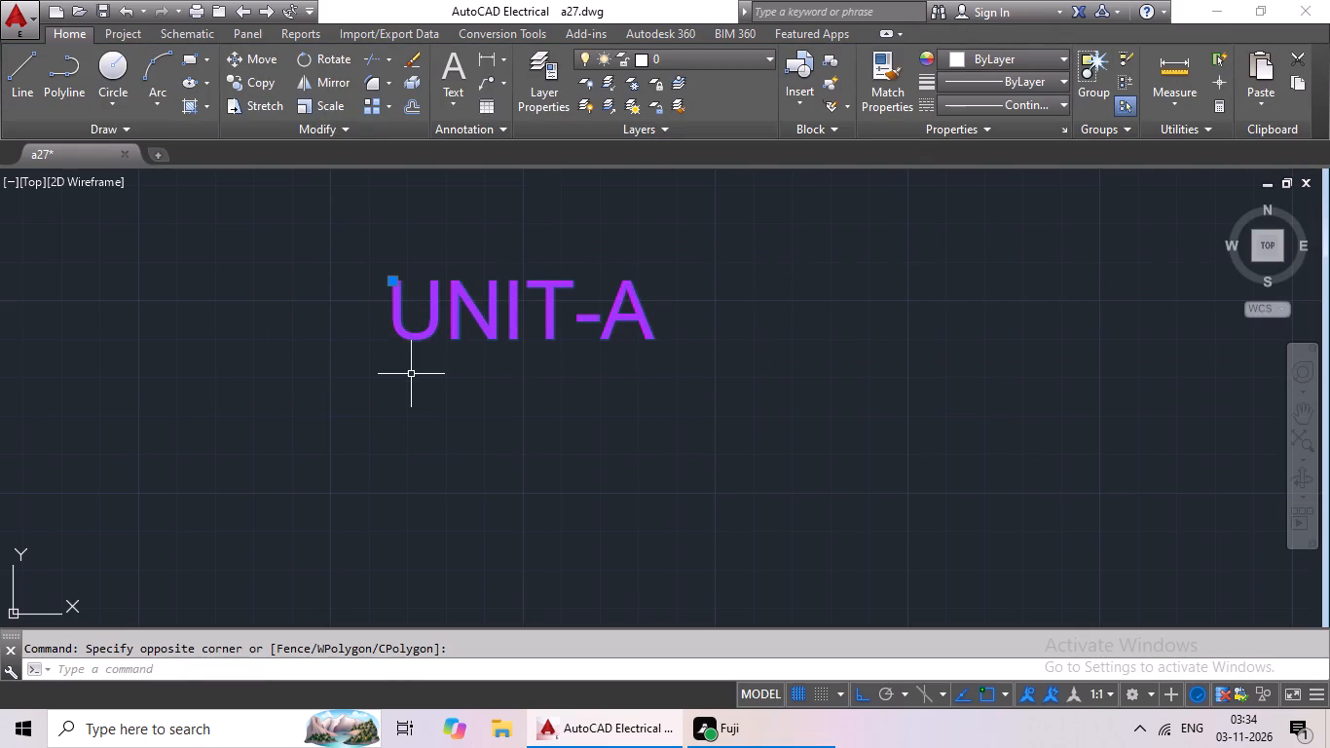
{"action": "key", "text": "ctrl+c"}
{"action": "key", "text": "ctrl+v"}
{"action": "scroll", "coordinate": [383, 395], "scroll_direction": "down", "scroll_amount": 2, "text": "ctrl"}
{"action": "middle_click_drag", "start_coordinate": [310, 461], "coordinate": [509, 354]}
{"action": "scroll", "coordinate": [526, 341], "scroll_direction": "down", "scroll_amount": 2}
{"action": "middle_click_drag", "start_coordinate": [452, 393], "coordinate": [639, 374]}
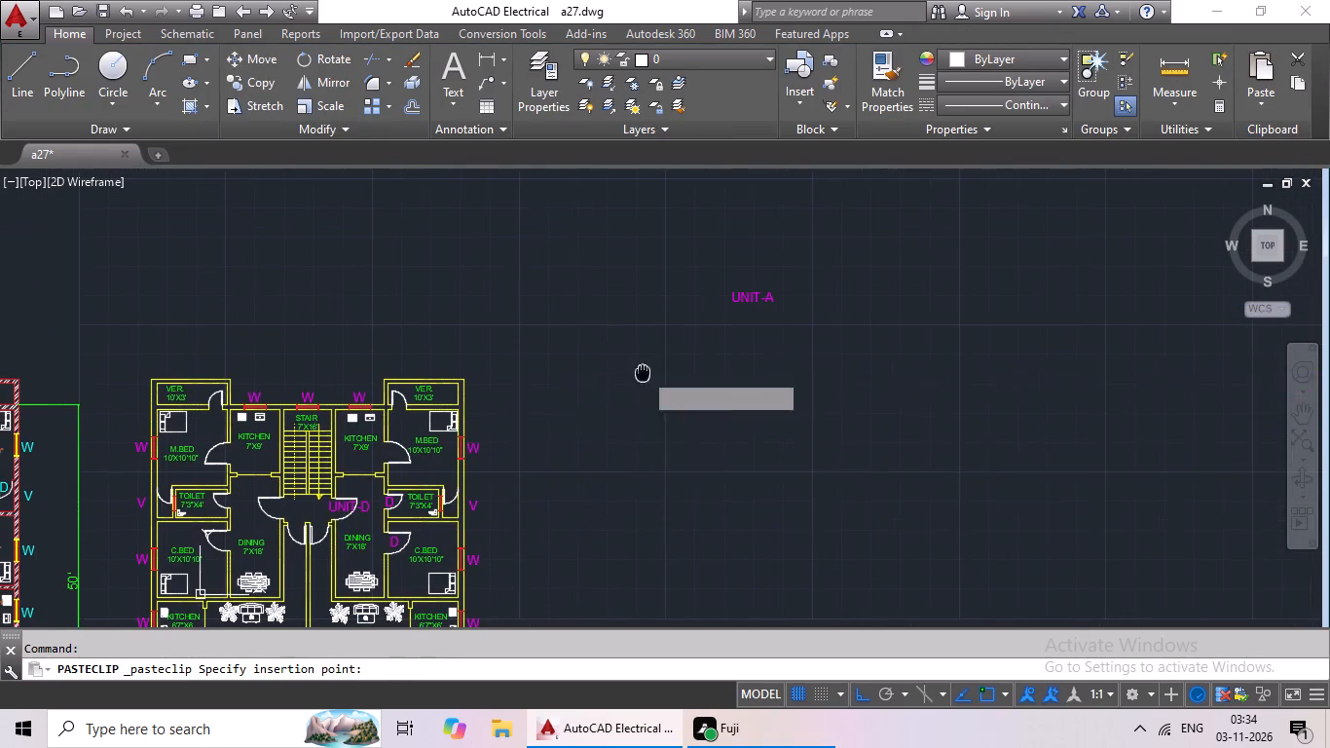
{"action": "scroll", "coordinate": [291, 526], "scroll_direction": "up", "scroll_amount": 5}
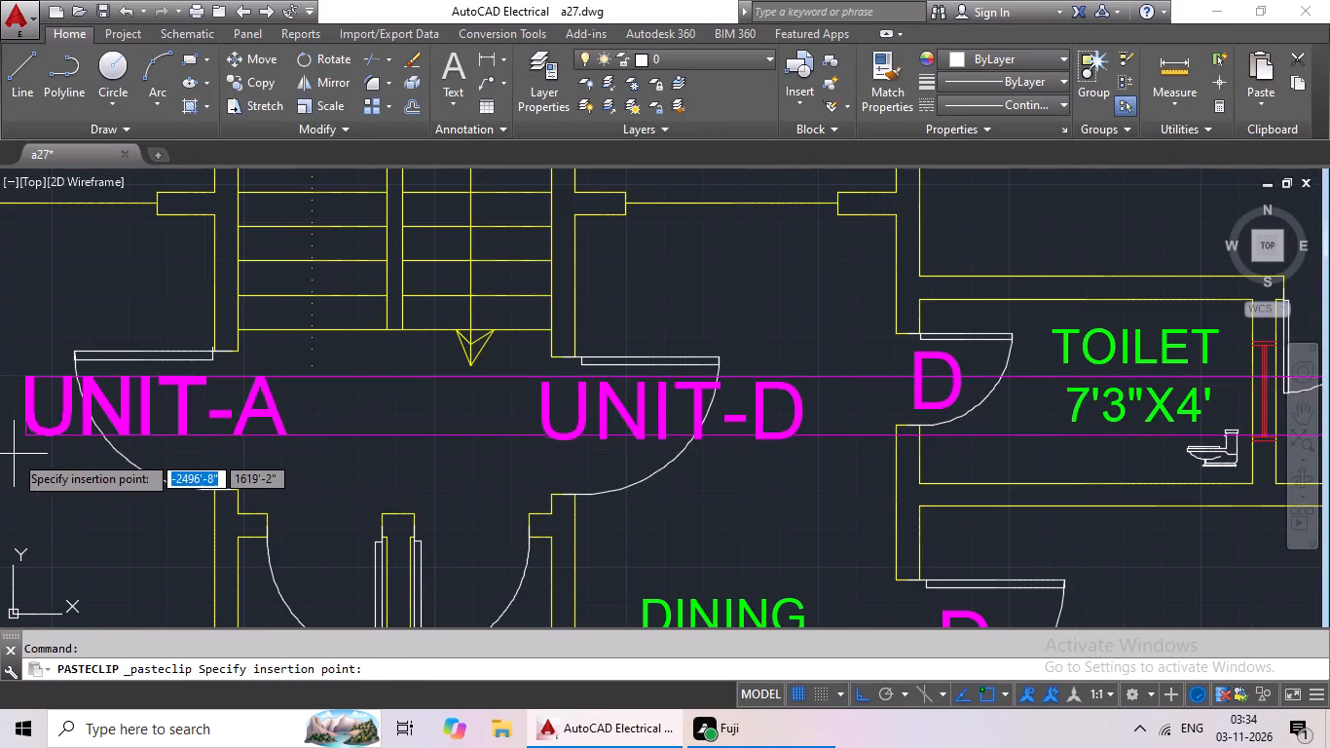
{"action": "left_click", "coordinate": [14, 454]}
Scale down the spare magenta UNIT-A text northeast of the yellow plan by reference, to a text height of about 8".
{"action": "scroll", "coordinate": [285, 404], "scroll_direction": "down", "scroll_amount": 3}
{"action": "middle_click_drag", "start_coordinate": [641, 372], "coordinate": [602, 481]}
{"action": "middle_click_drag", "start_coordinate": [749, 367], "coordinate": [731, 412]}
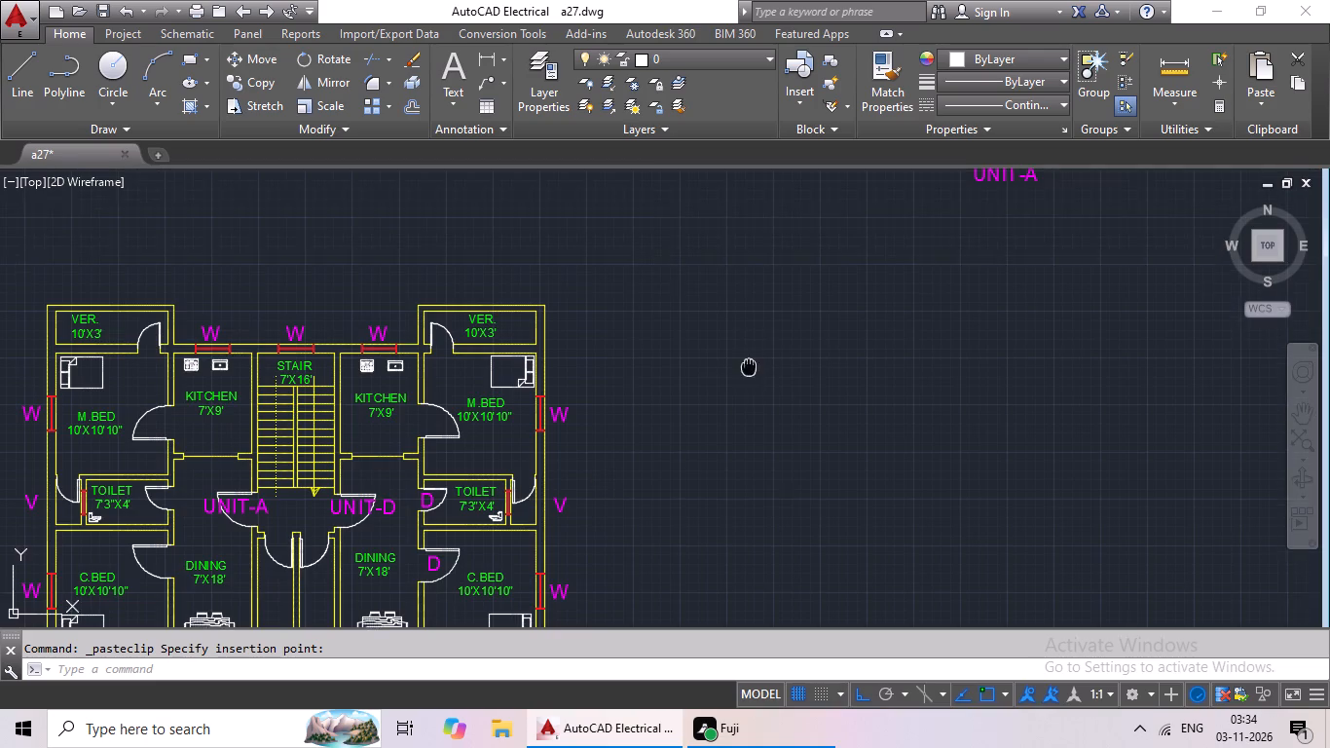
{"action": "middle_click_drag", "start_coordinate": [731, 412], "coordinate": [690, 529]}
{"action": "middle_click_drag", "start_coordinate": [990, 318], "coordinate": [790, 377]}
{"action": "scroll", "coordinate": [756, 410], "scroll_direction": "up", "scroll_amount": 3}
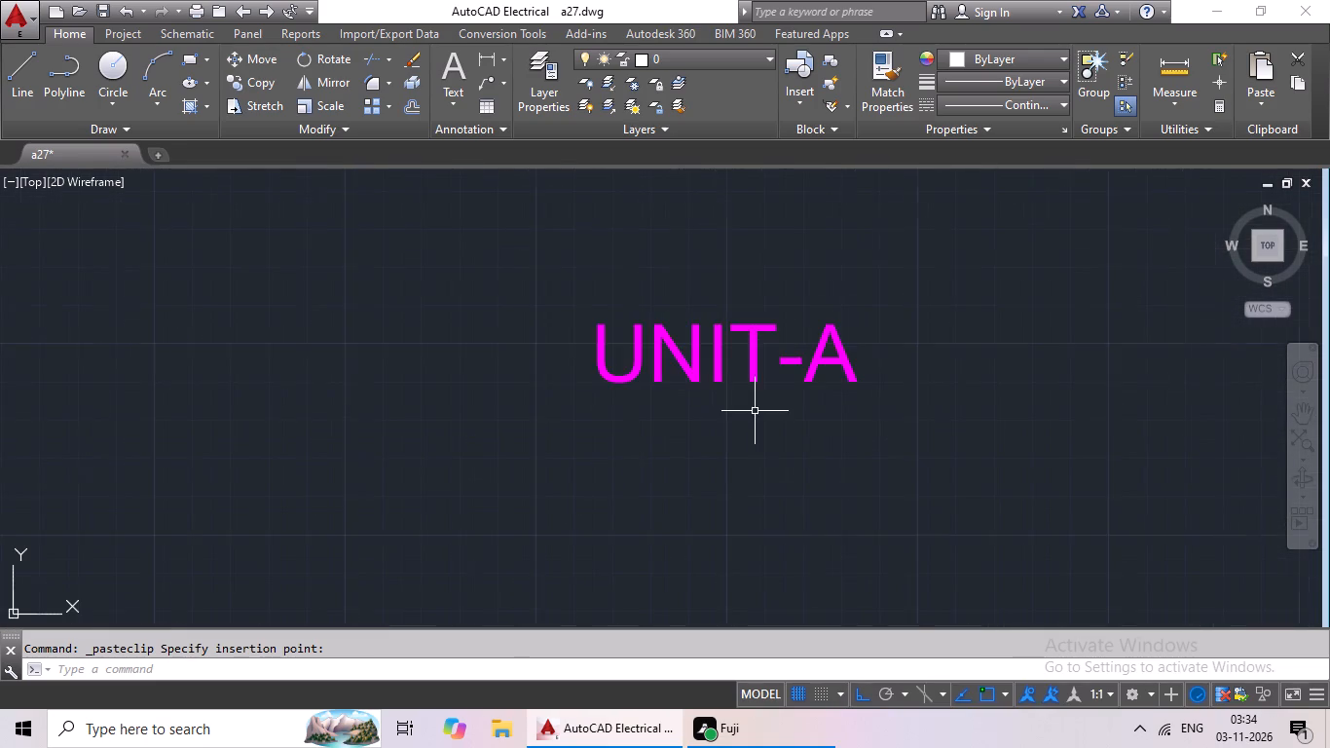
{"action": "middle_click_drag", "start_coordinate": [755, 411], "coordinate": [721, 501]}
{"action": "left_click", "coordinate": [565, 451]}
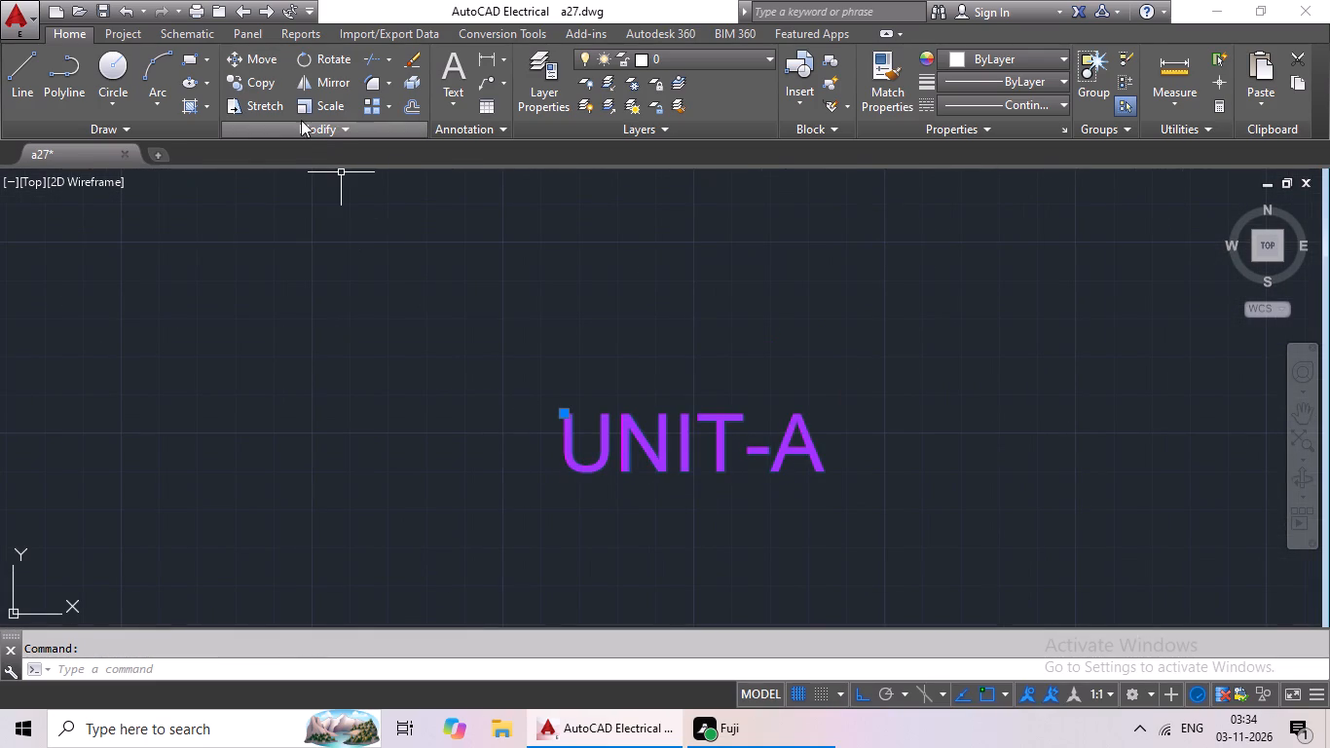
{"action": "left_click", "coordinate": [324, 114]}
{"action": "left_click", "coordinate": [565, 439]}
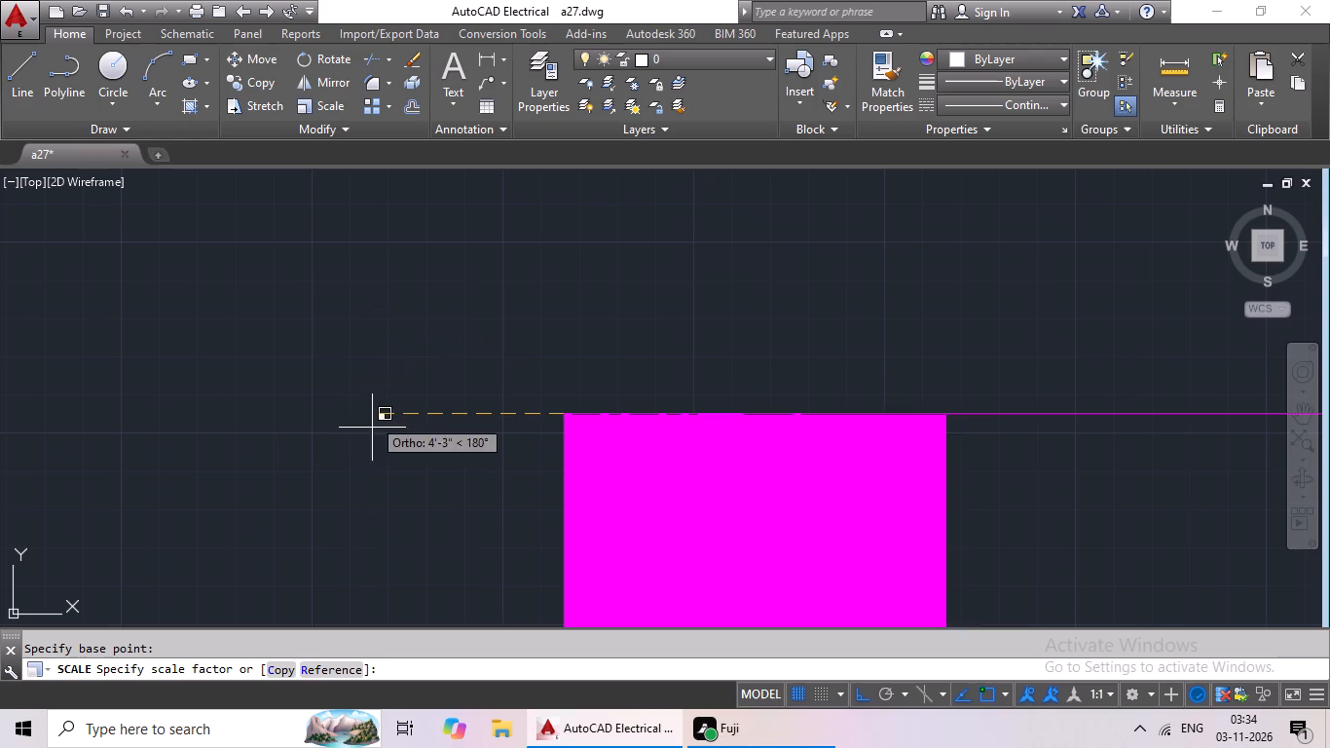
{"action": "left_click", "coordinate": [318, 666]}
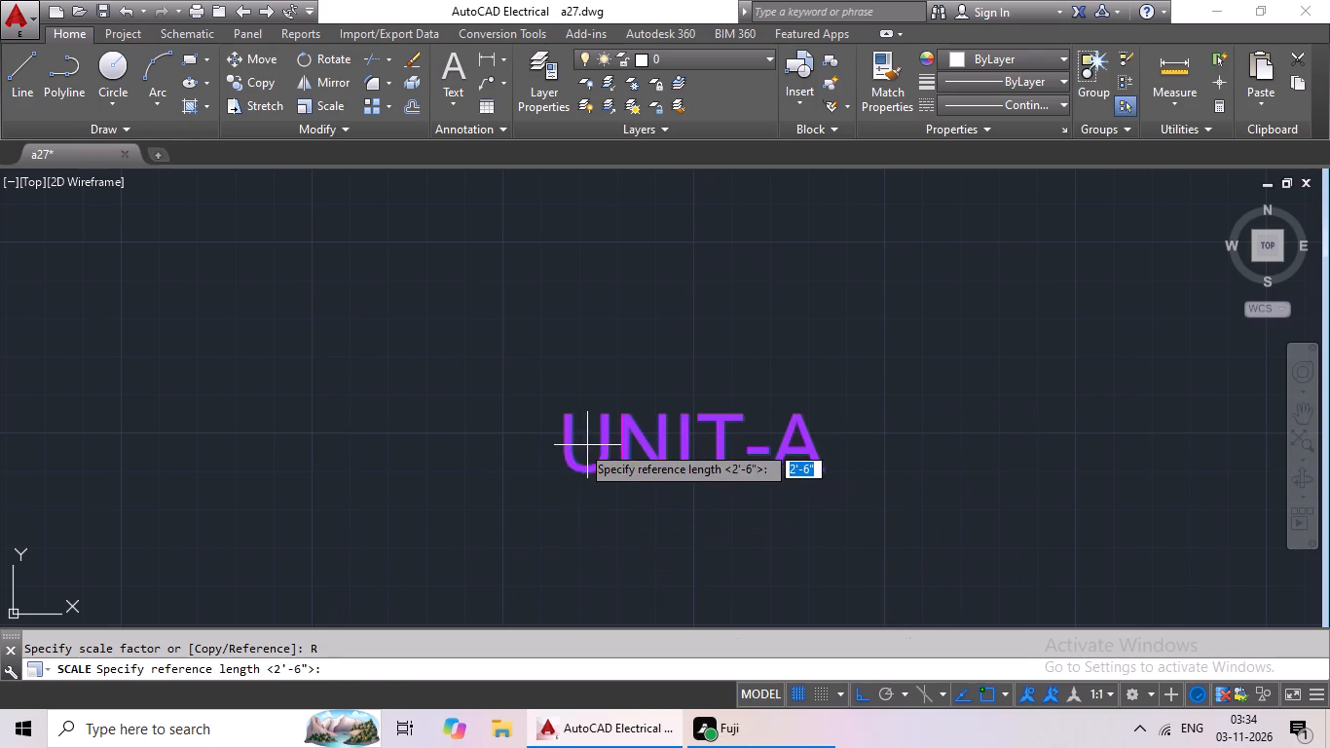
{"action": "left_click", "coordinate": [561, 442]}
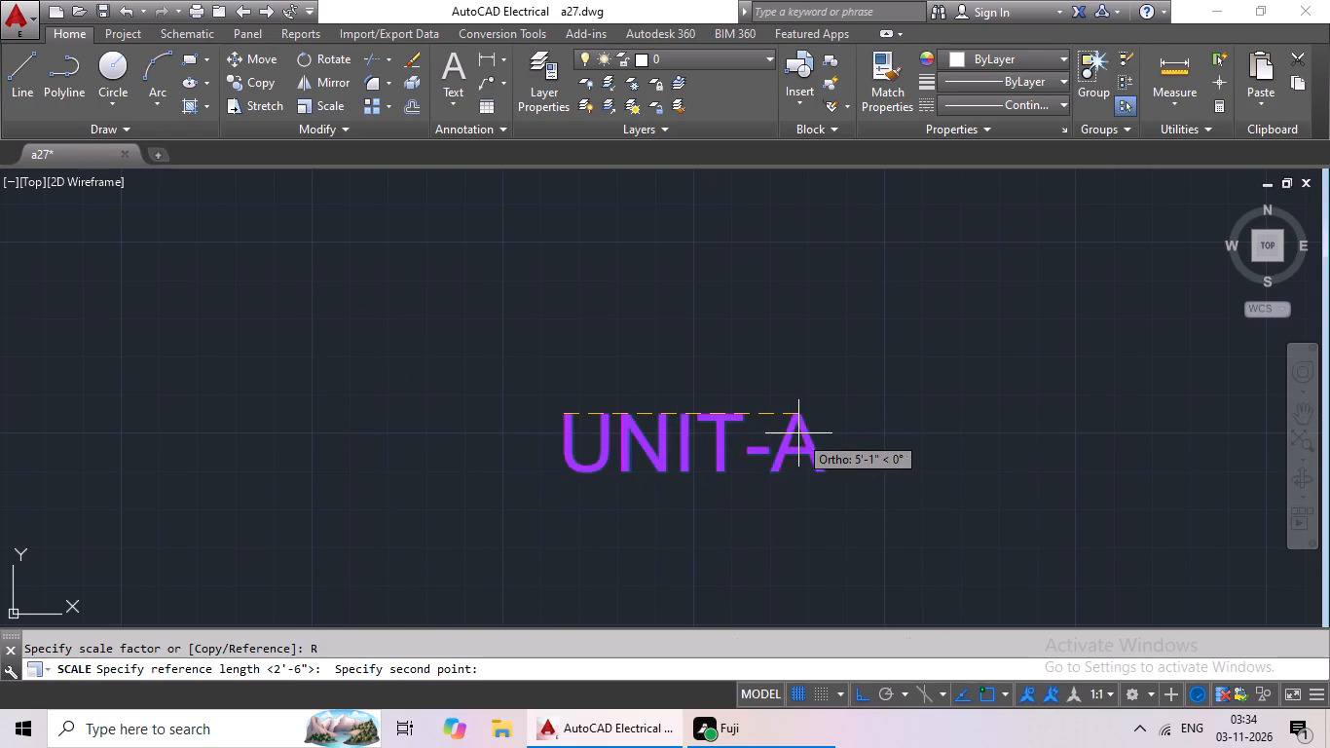
{"action": "left_click", "coordinate": [798, 433]}
{"action": "left_click", "coordinate": [689, 440]}
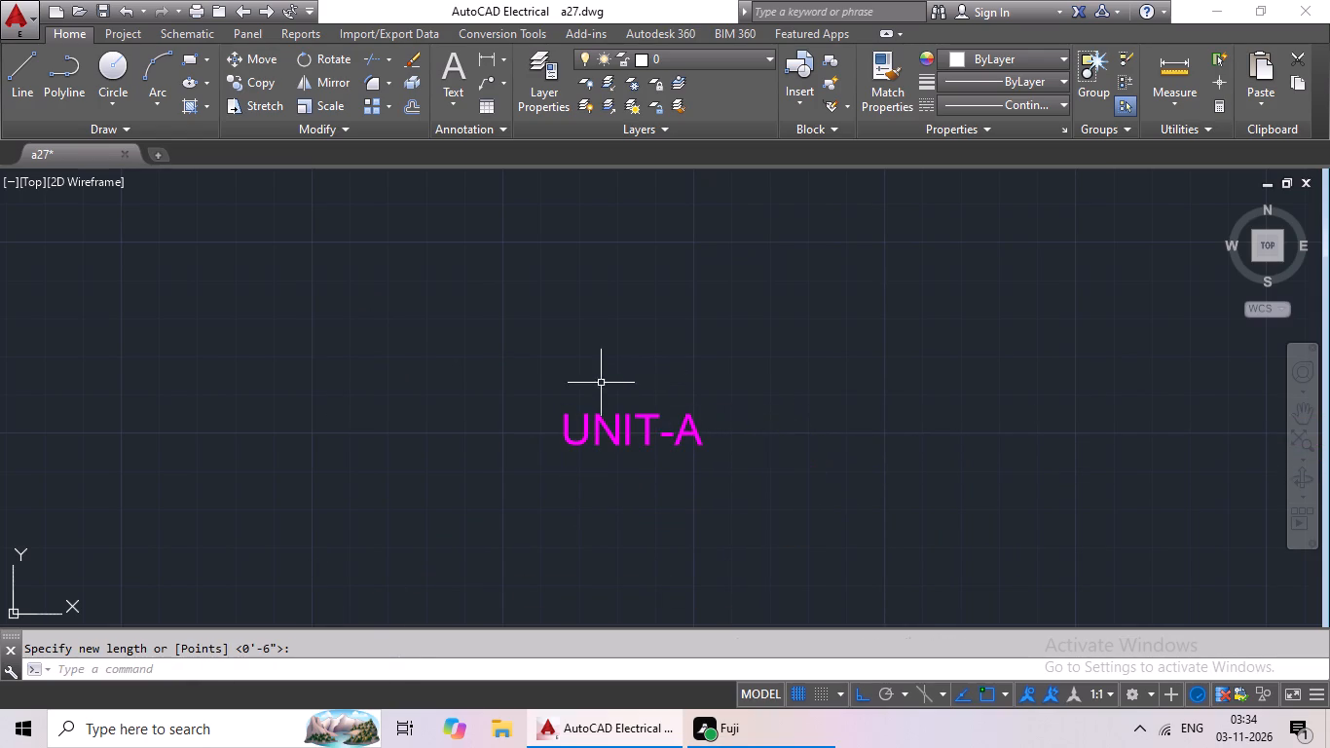
Copy the reduced UNIT-A text and place one copy below each of the yellow plan's two central doors.
{"action": "left_click_drag", "start_coordinate": [594, 382], "coordinate": [782, 435]}
{"action": "key", "text": "ctrl+c"}
{"action": "key", "text": "ctrl+v"}
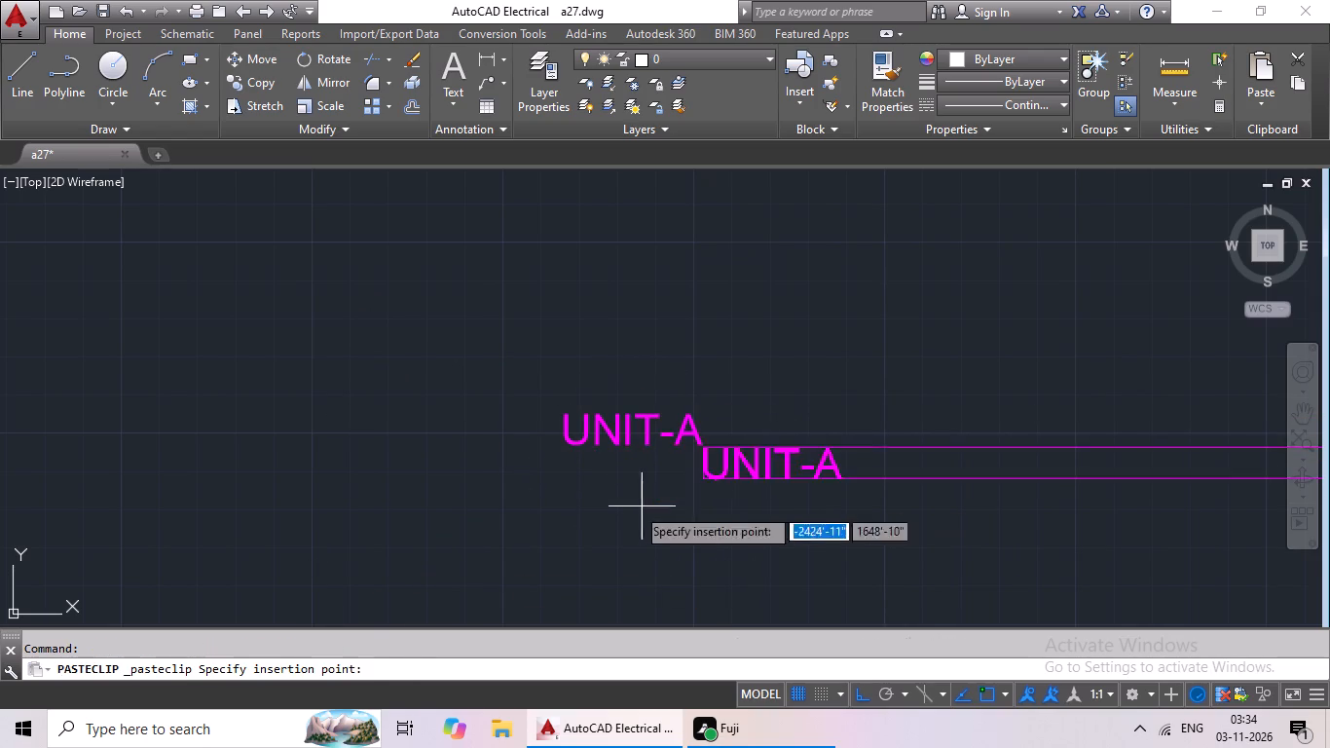
{"action": "scroll", "coordinate": [527, 511], "scroll_direction": "down", "scroll_amount": 1, "text": "ctrl"}
{"action": "middle_click_drag", "start_coordinate": [488, 511], "coordinate": [657, 292]}
{"action": "scroll", "coordinate": [501, 376], "scroll_direction": "down", "scroll_amount": 2}
{"action": "middle_click_drag", "start_coordinate": [464, 418], "coordinate": [746, 295]}
{"action": "middle_click_drag", "start_coordinate": [611, 439], "coordinate": [903, 271]}
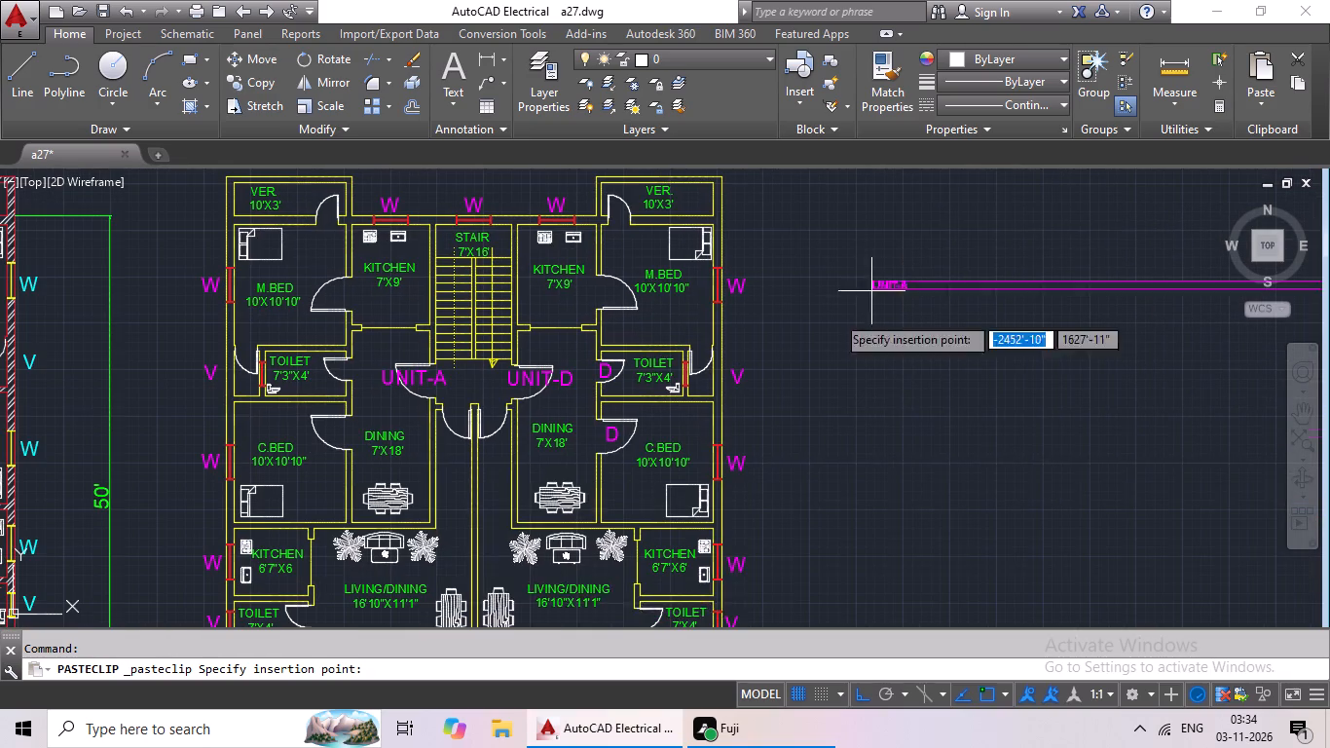
{"action": "scroll", "coordinate": [450, 463], "scroll_direction": "up", "scroll_amount": 4}
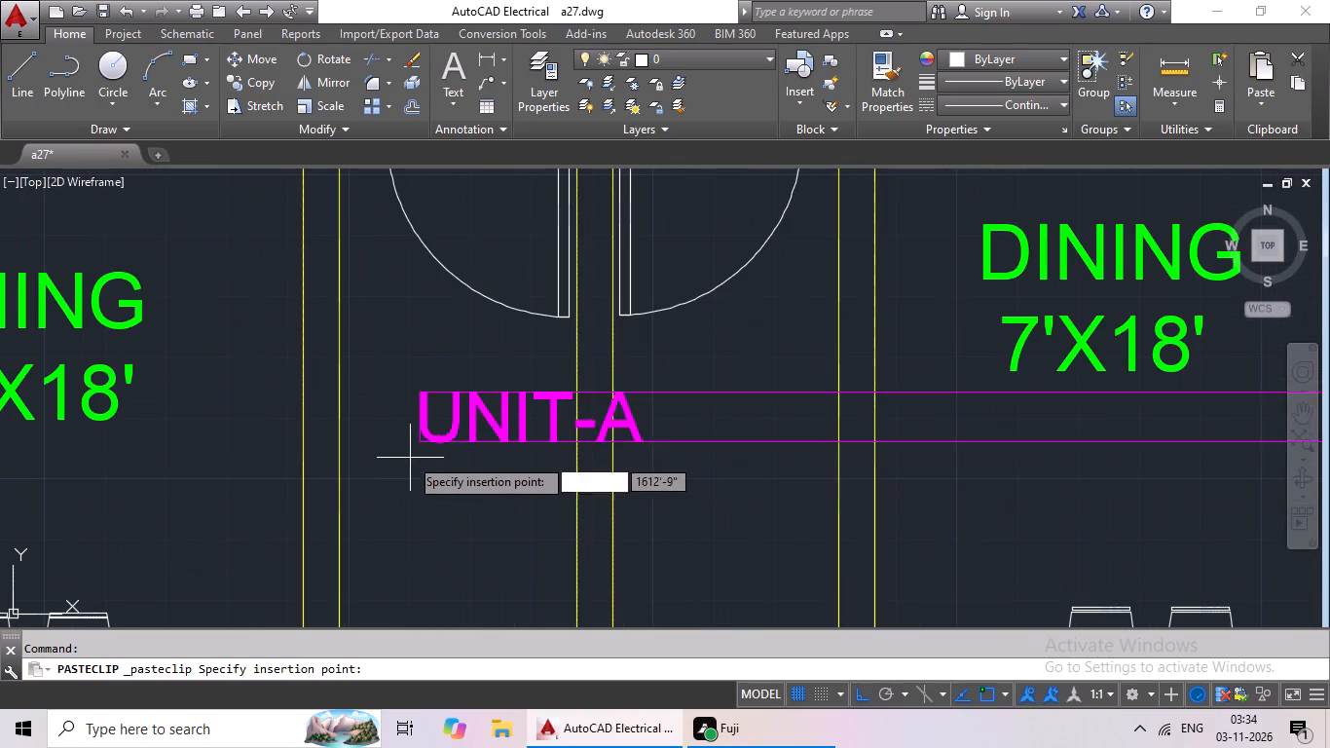
{"action": "left_click", "coordinate": [337, 451]}
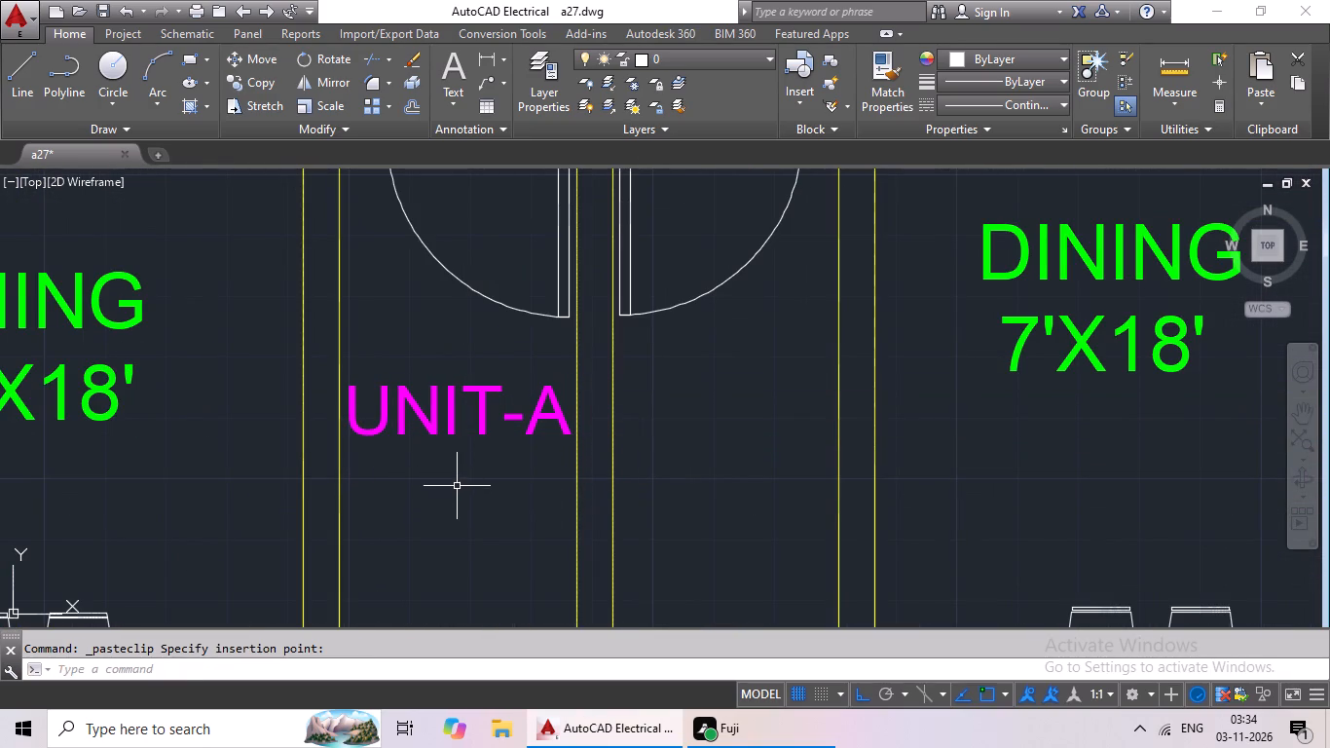
{"action": "key", "text": "ctrl+v"}
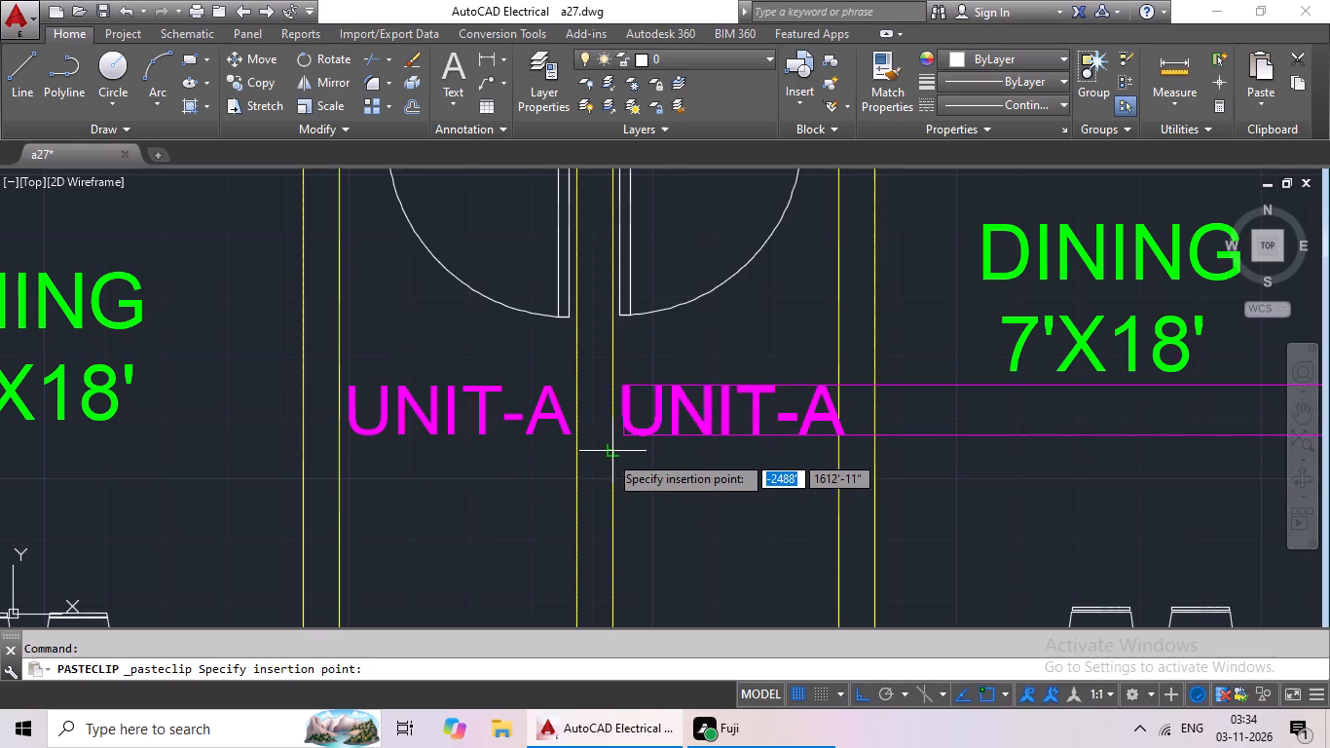
{"action": "left_click", "coordinate": [608, 456]}
Change the small label below the western central door to UNIT-B.
{"action": "left_click", "coordinate": [538, 429]}
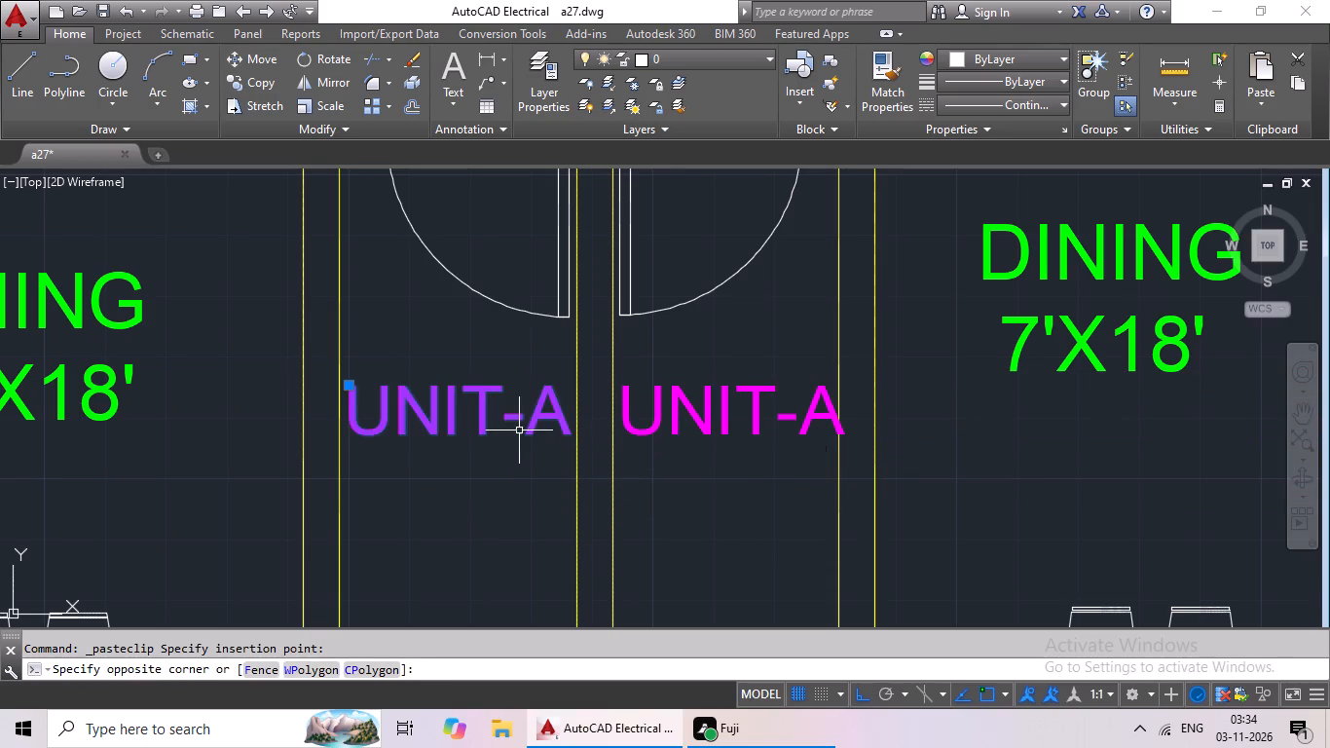
{"action": "double_click", "coordinate": [519, 430]}
{"action": "left_click", "coordinate": [551, 426]}
{"action": "triple_click", "coordinate": [558, 419]}
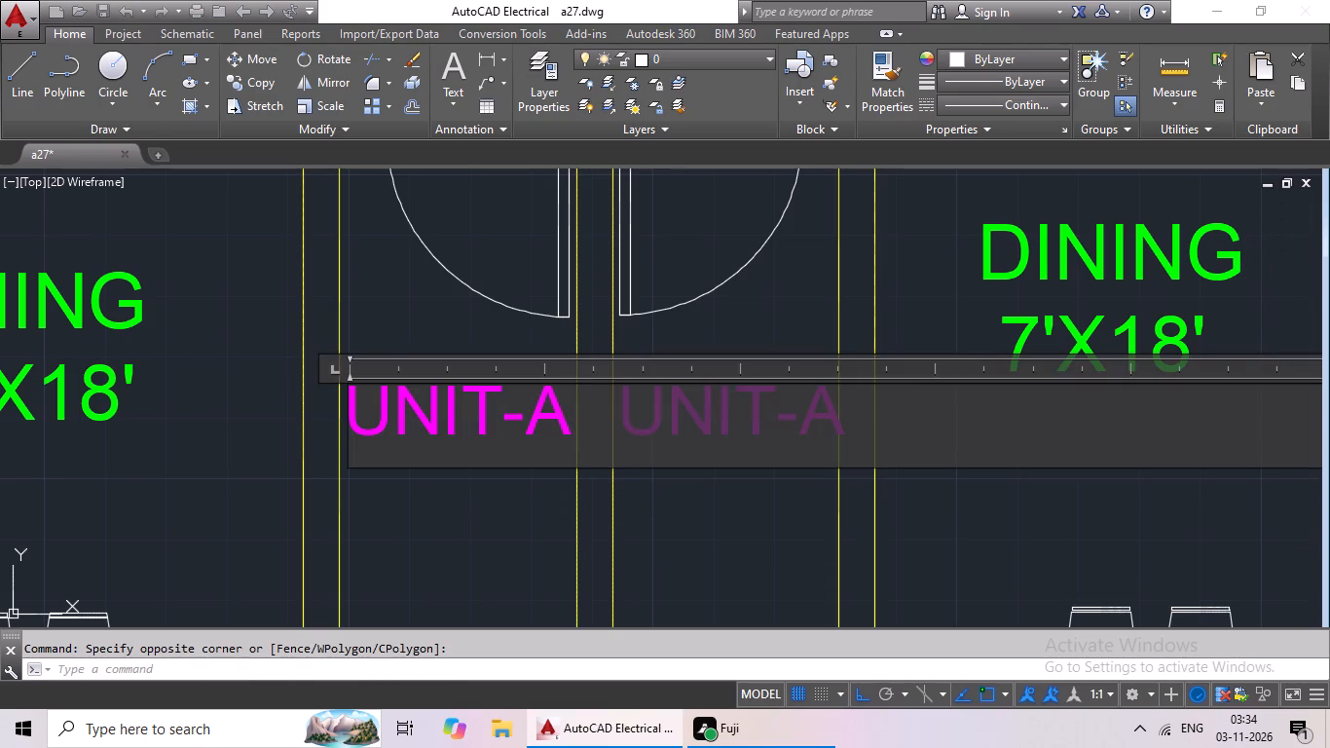
{"action": "key", "text": "BackSpace"}
{"action": "key", "text": "shift+b"}
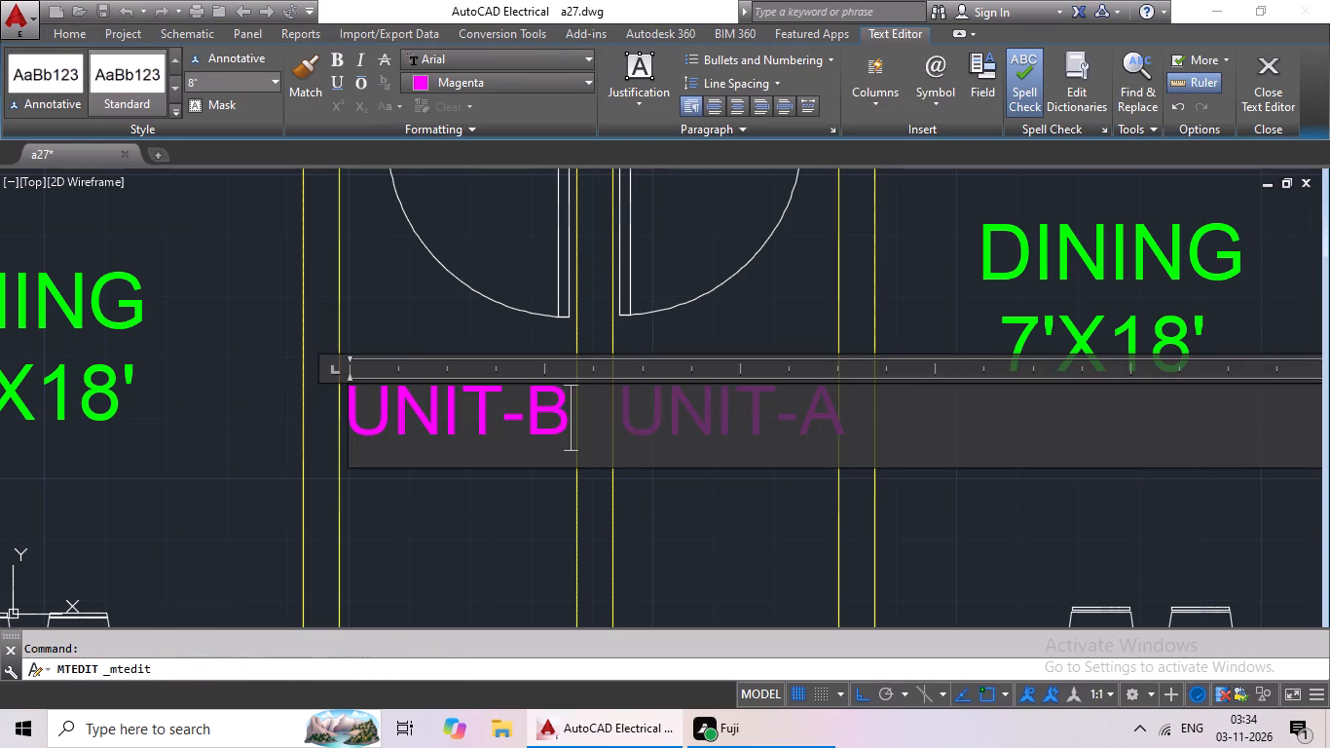
{"action": "left_click", "coordinate": [478, 497]}
Change the small label below the eastern central door to UNIT-C.
{"action": "double_click", "coordinate": [800, 428]}
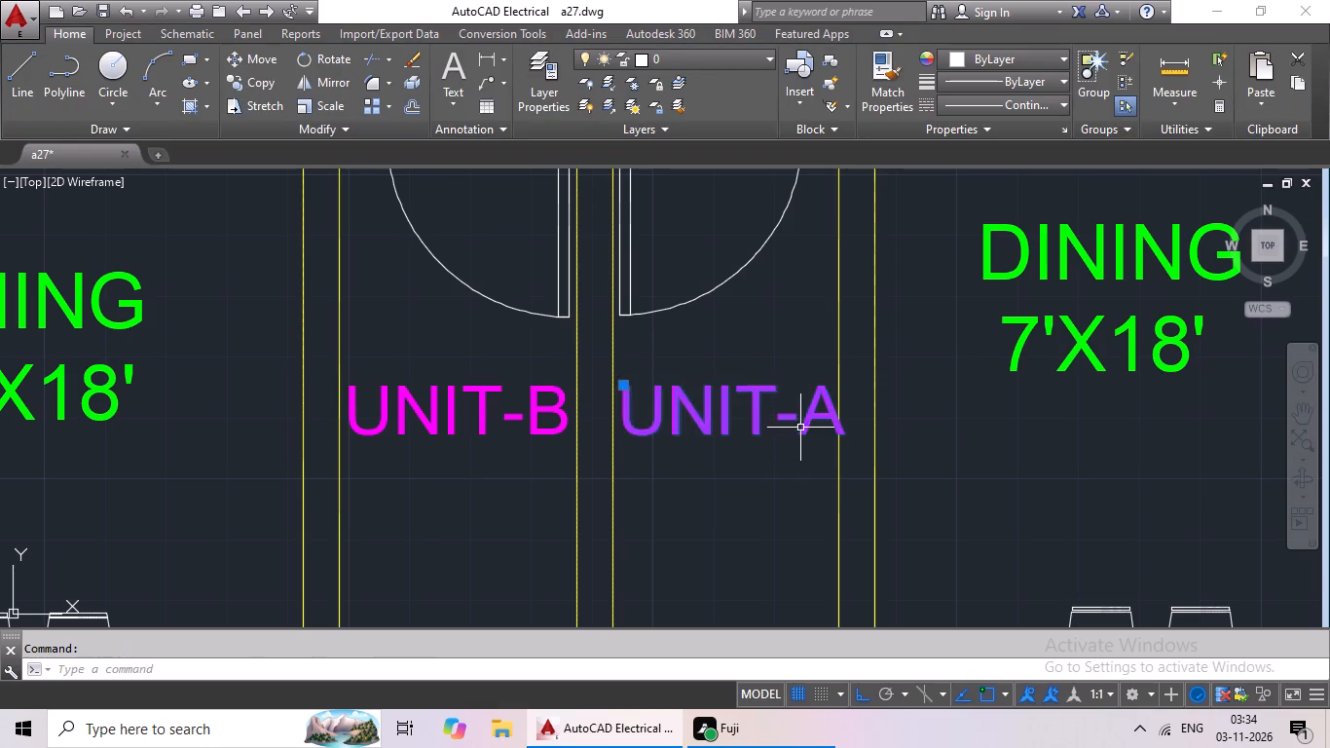
{"action": "left_click", "coordinate": [851, 407]}
{"action": "key", "text": "BackSpace"}
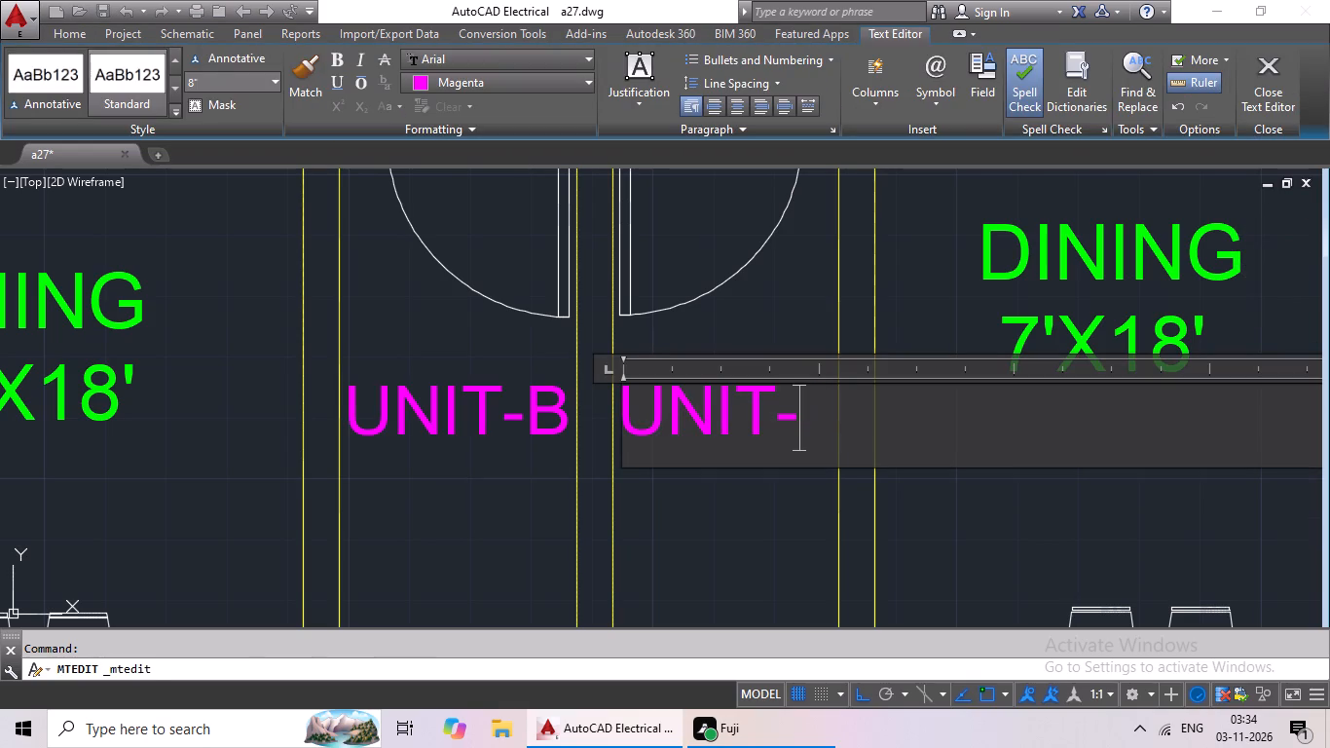
{"action": "key", "text": "shift+c"}
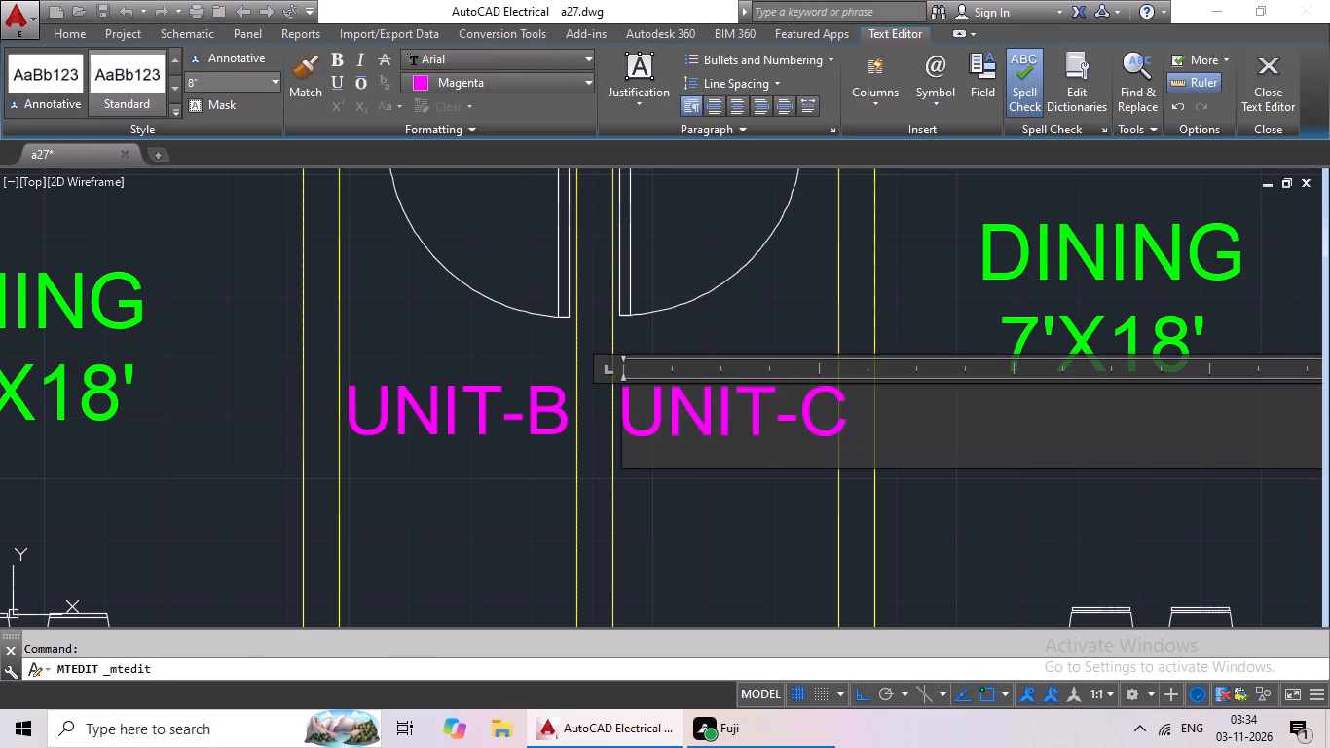
{"action": "left_click", "coordinate": [974, 575]}
Copy the magenta W tag beside the eastern M.BED window into the empty area northeast of the yellow plan.
{"action": "scroll", "coordinate": [978, 514], "scroll_direction": "down", "scroll_amount": 3}
{"action": "middle_click_drag", "start_coordinate": [989, 482], "coordinate": [627, 467]}
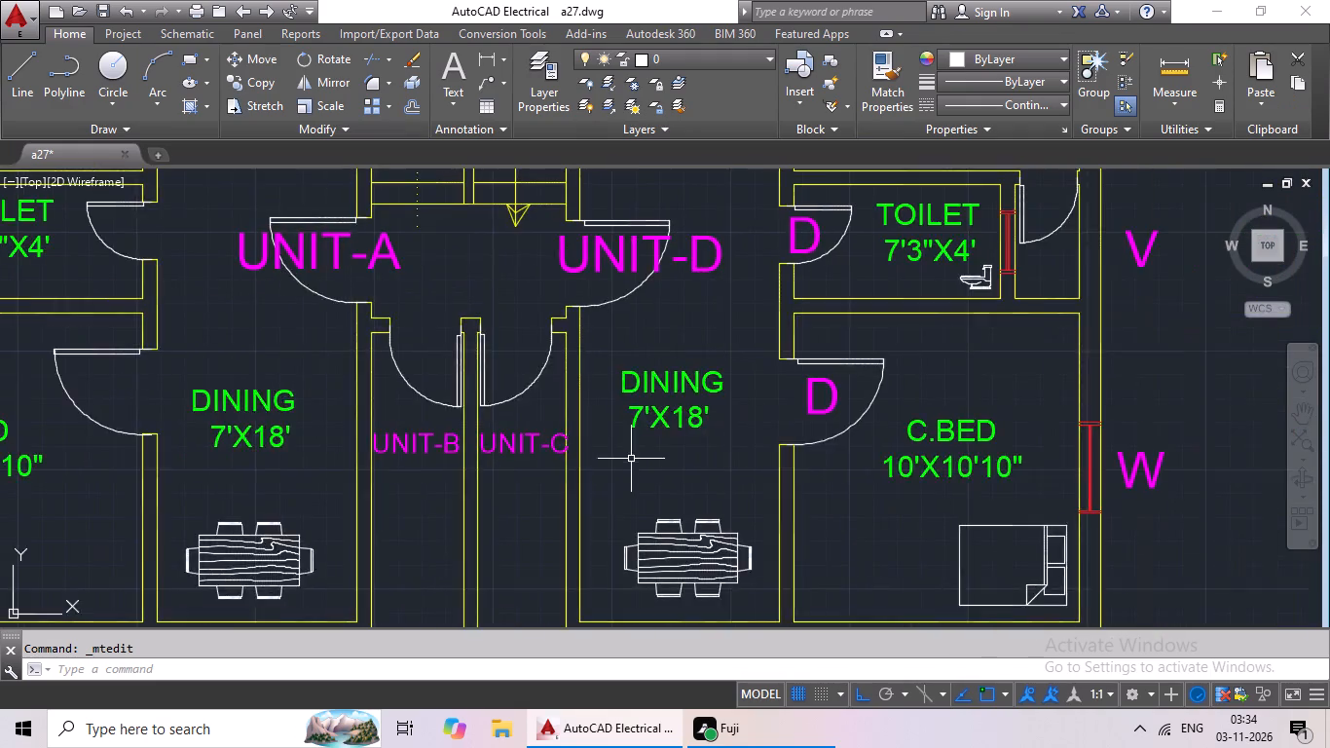
{"action": "scroll", "coordinate": [631, 459], "scroll_direction": "down", "scroll_amount": 2}
{"action": "scroll", "coordinate": [715, 438], "scroll_direction": "down", "scroll_amount": 1}
{"action": "middle_click_drag", "start_coordinate": [892, 353], "coordinate": [711, 396]}
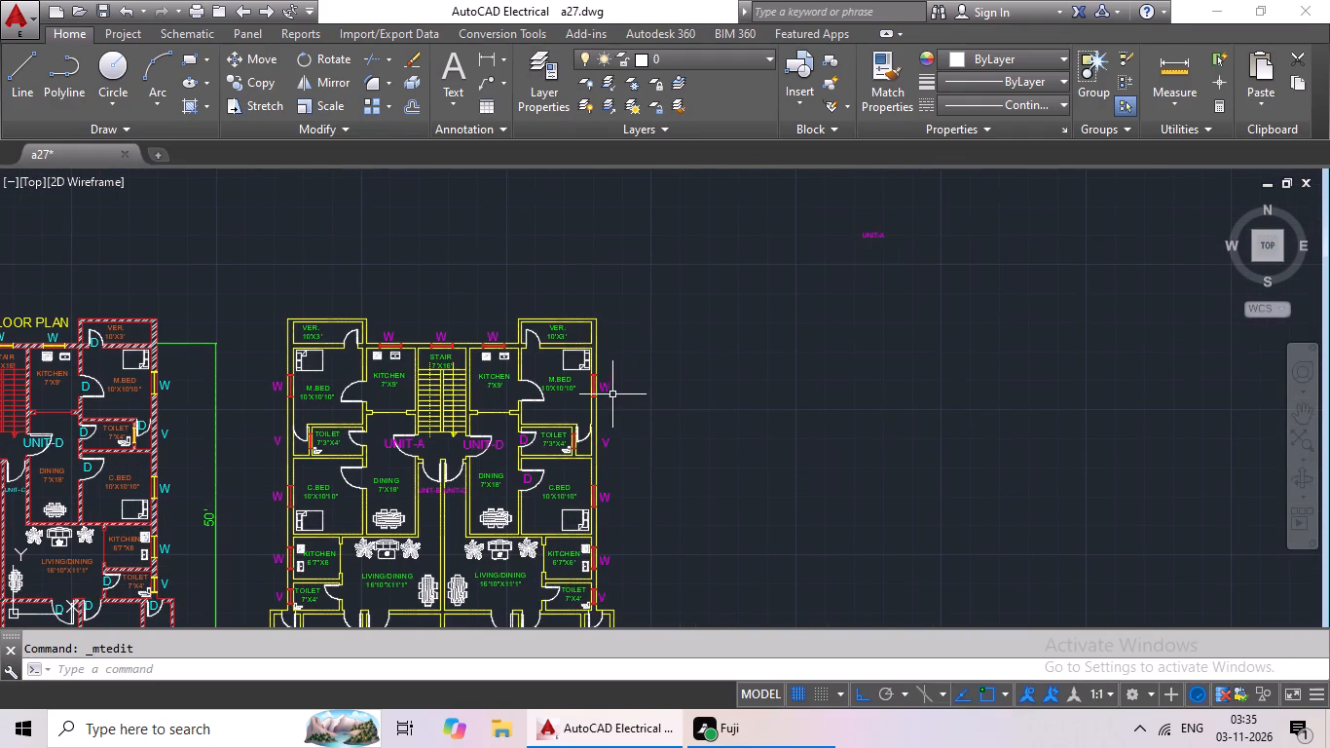
{"action": "left_click", "coordinate": [600, 386]}
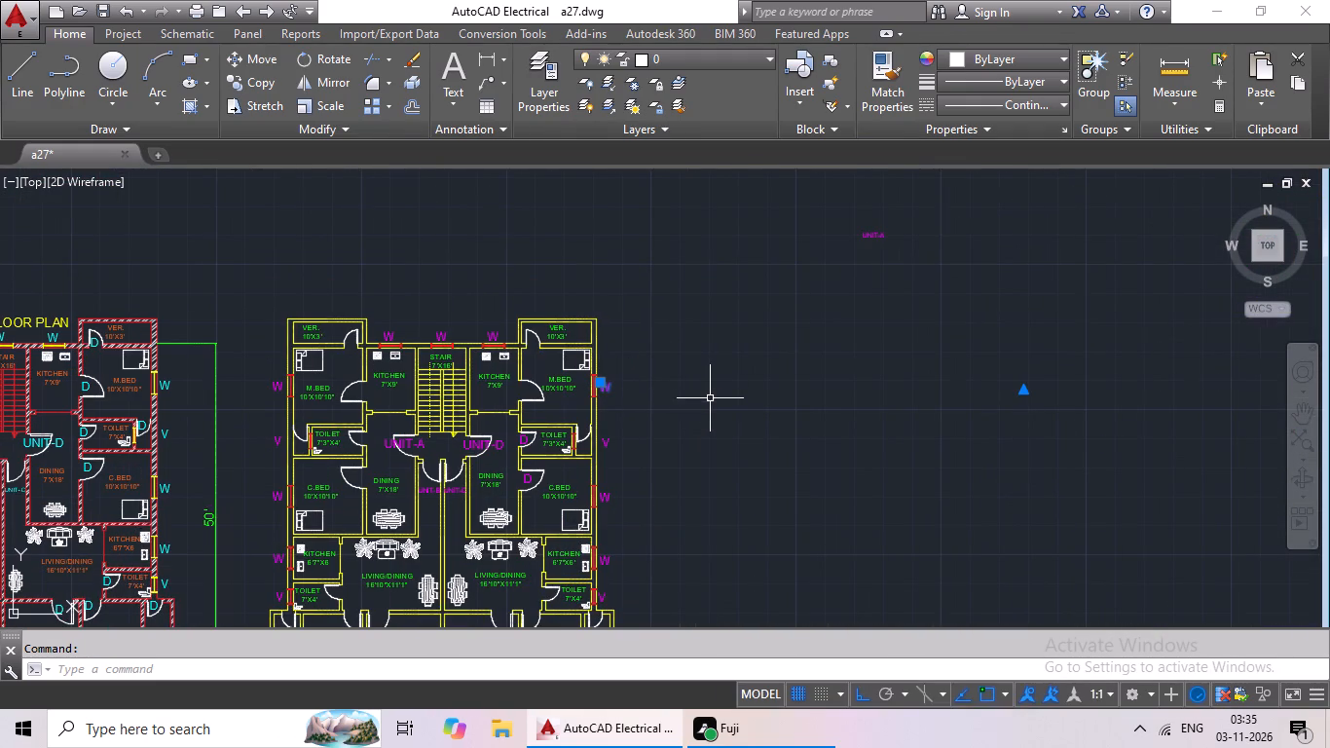
{"action": "key", "text": "ctrl+c"}
{"action": "key", "text": "ctrl+v"}
{"action": "left_click", "coordinate": [788, 343]}
Change the copied magenta W text in the empty area to D.
{"action": "scroll", "coordinate": [794, 334], "scroll_direction": "up", "scroll_amount": 3}
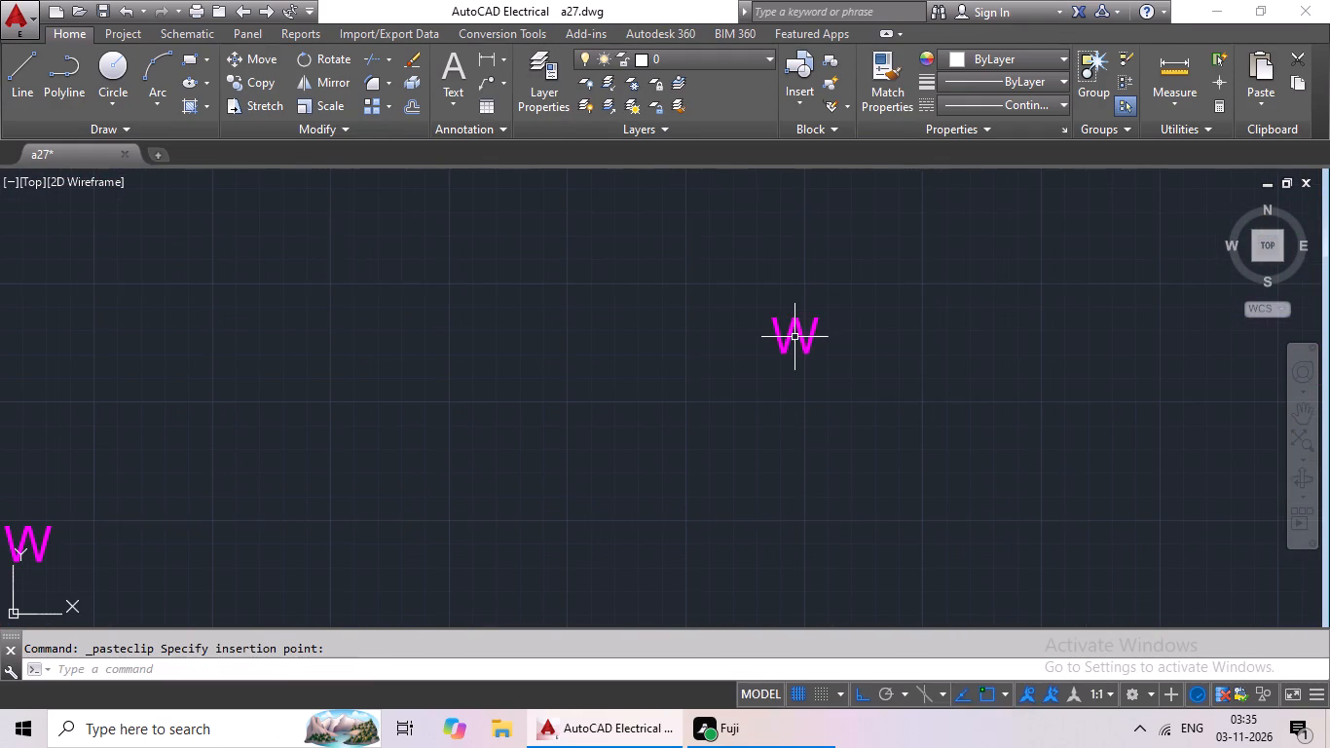
{"action": "double_click", "coordinate": [791, 339]}
{"action": "left_click", "coordinate": [838, 344]}
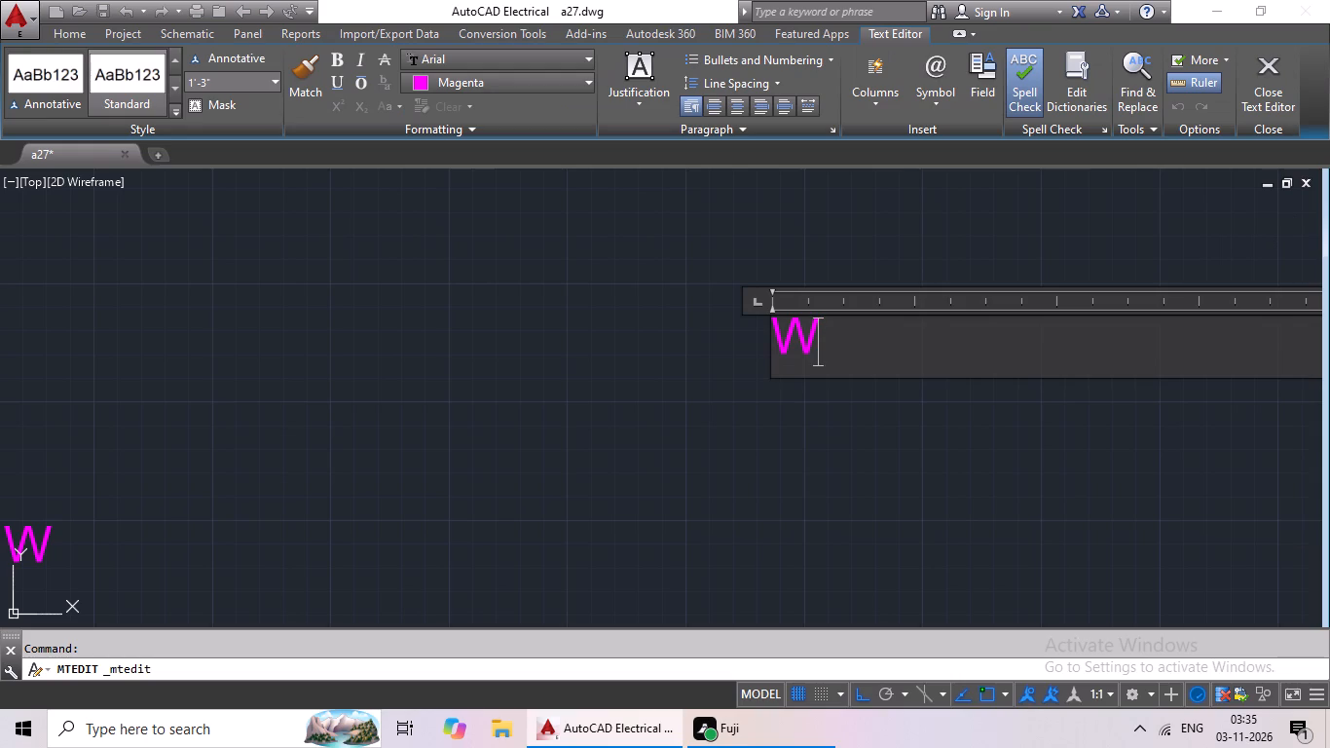
{"action": "key", "text": "BackSpace"}
{"action": "key", "text": "shift+d"}
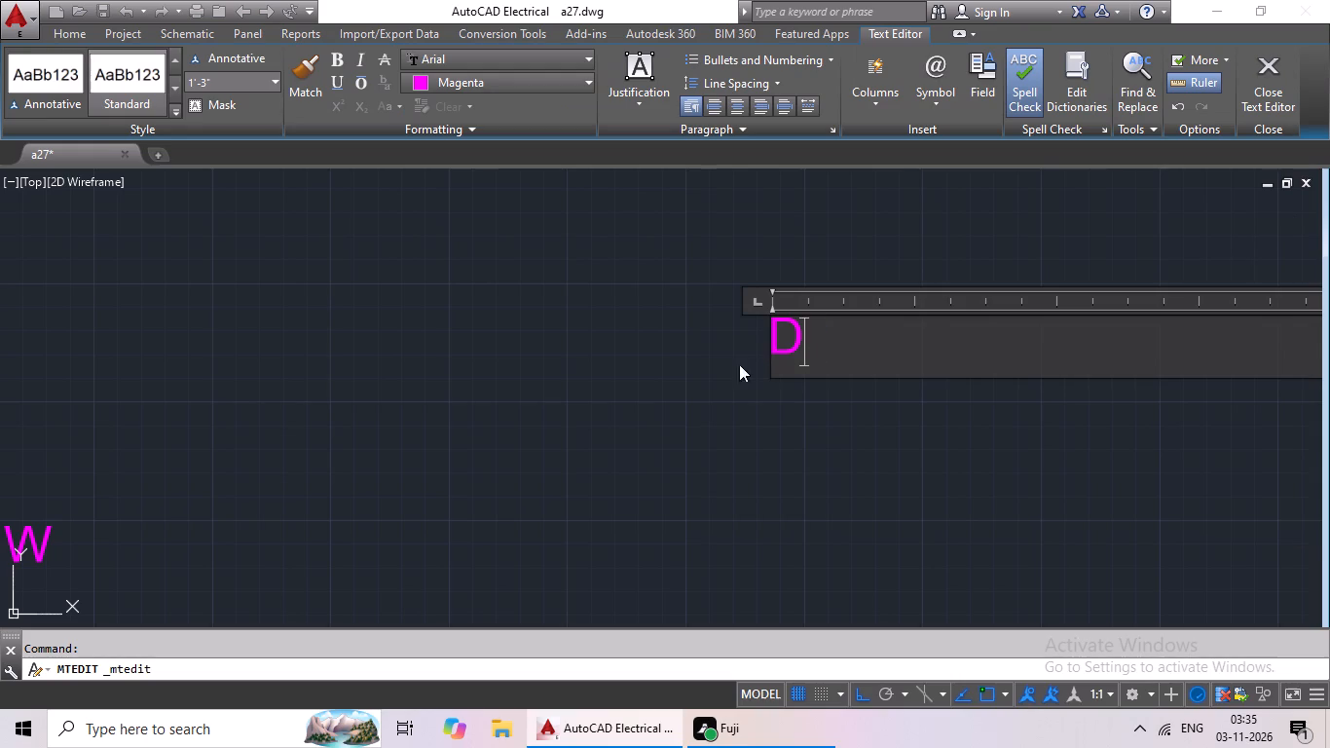
{"action": "left_click", "coordinate": [730, 385]}
Copy the new magenta D tag and place it at the northeastern VER. door of the yellow plan.
{"action": "left_click", "coordinate": [793, 352]}
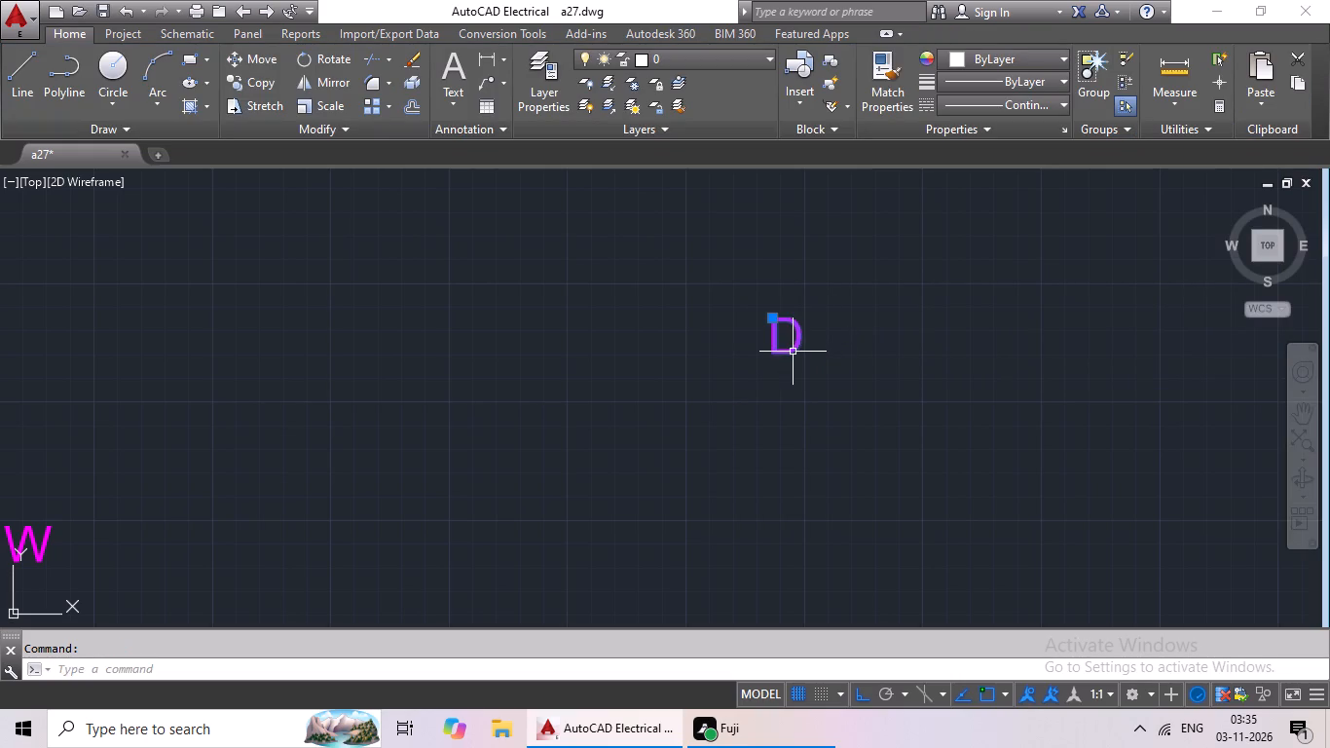
{"action": "key", "text": "ctrl+c"}
{"action": "key", "text": "ctrl+v"}
{"action": "scroll", "coordinate": [255, 443], "scroll_direction": "down", "scroll_amount": 2}
{"action": "middle_click_drag", "start_coordinate": [259, 443], "coordinate": [522, 377]}
{"action": "scroll", "coordinate": [311, 358], "scroll_direction": "up", "scroll_amount": 6}
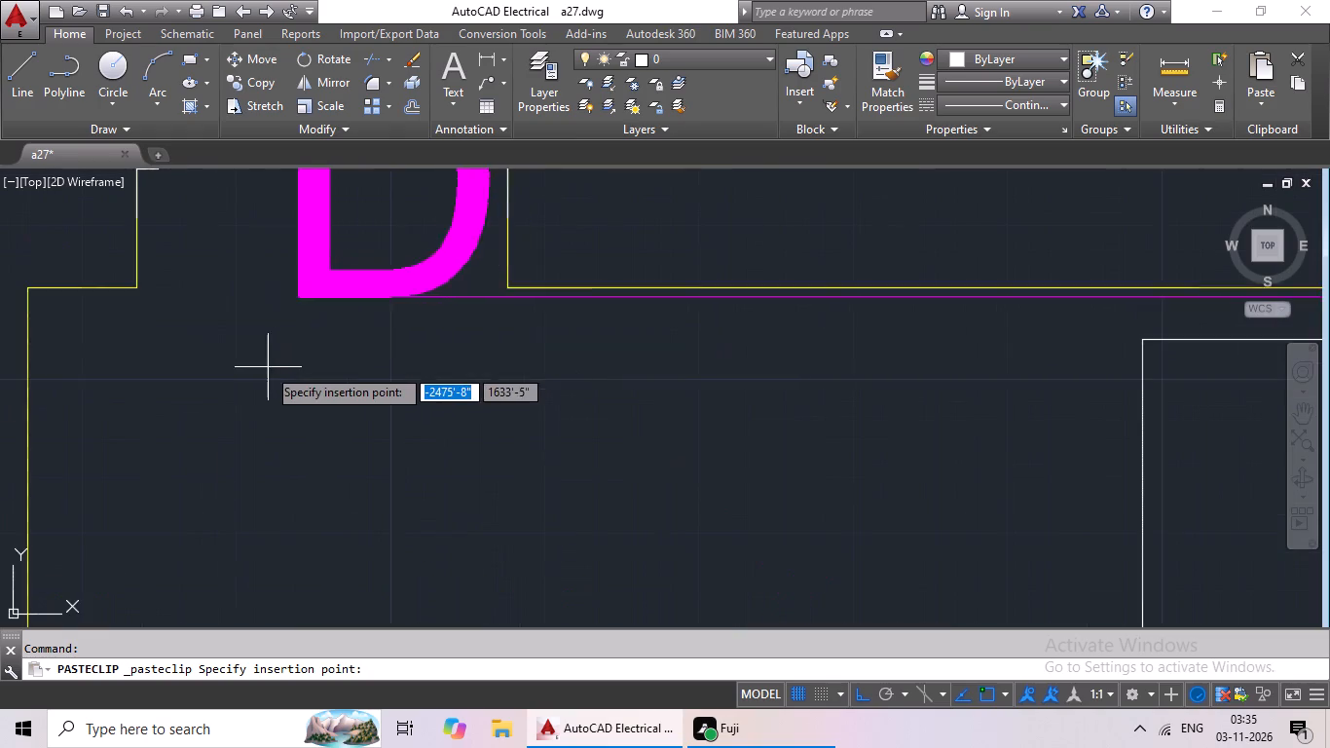
{"action": "scroll", "coordinate": [265, 371], "scroll_direction": "down", "scroll_amount": 2}
{"action": "left_click", "coordinate": [233, 336]}
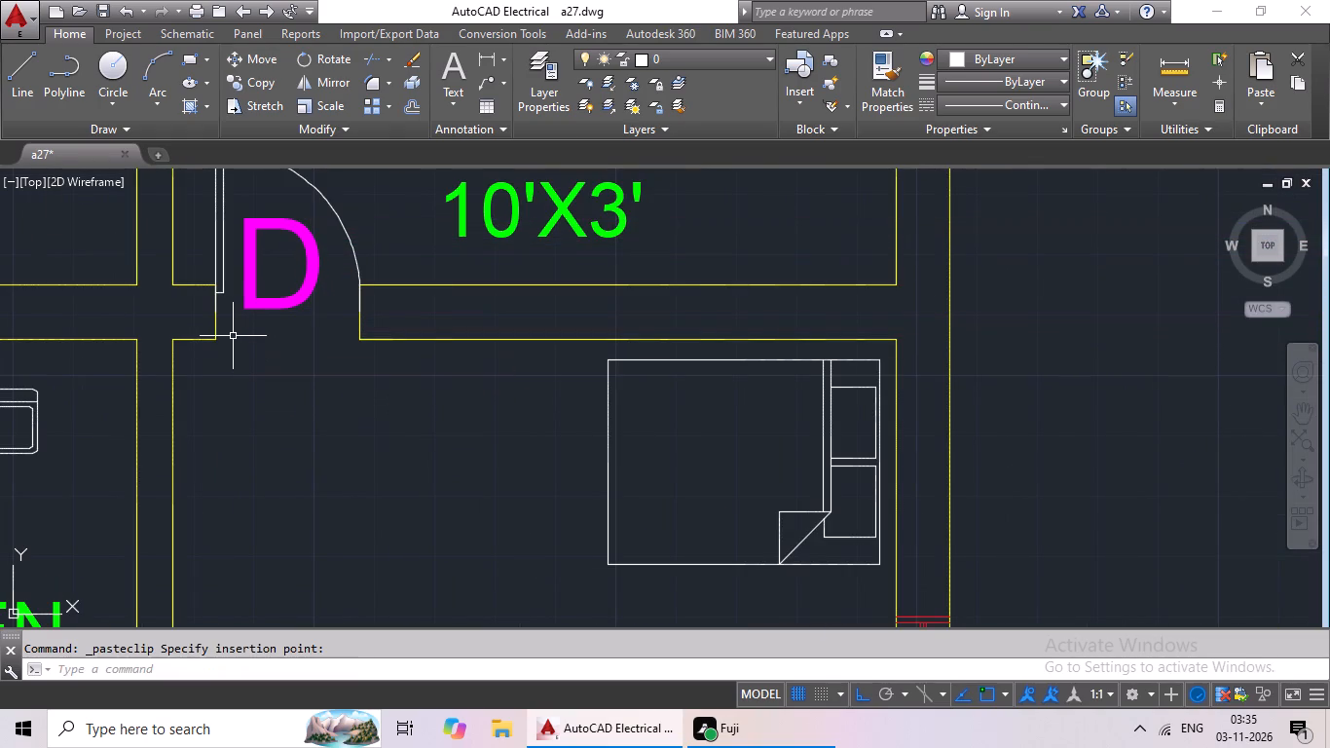
Paste a magenta D tag at the door between the northeastern KITCHEN and the eastern 10'X10'10" M.BED.
{"action": "key", "text": "ctrl+v"}
{"action": "scroll", "coordinate": [268, 413], "scroll_direction": "down", "scroll_amount": 2}
{"action": "middle_click_drag", "start_coordinate": [281, 443], "coordinate": [287, 436]}
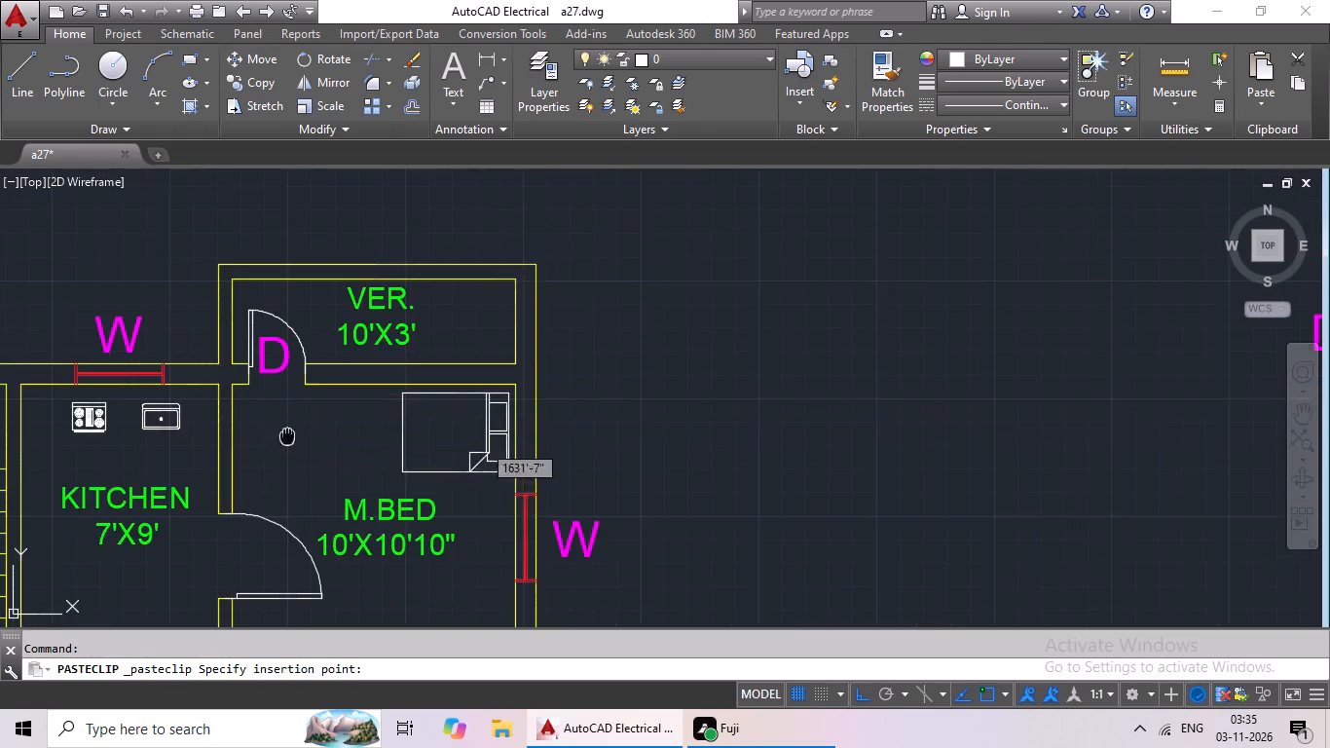
{"action": "middle_click_drag", "start_coordinate": [287, 436], "coordinate": [422, 256]}
{"action": "left_click", "coordinate": [376, 393]}
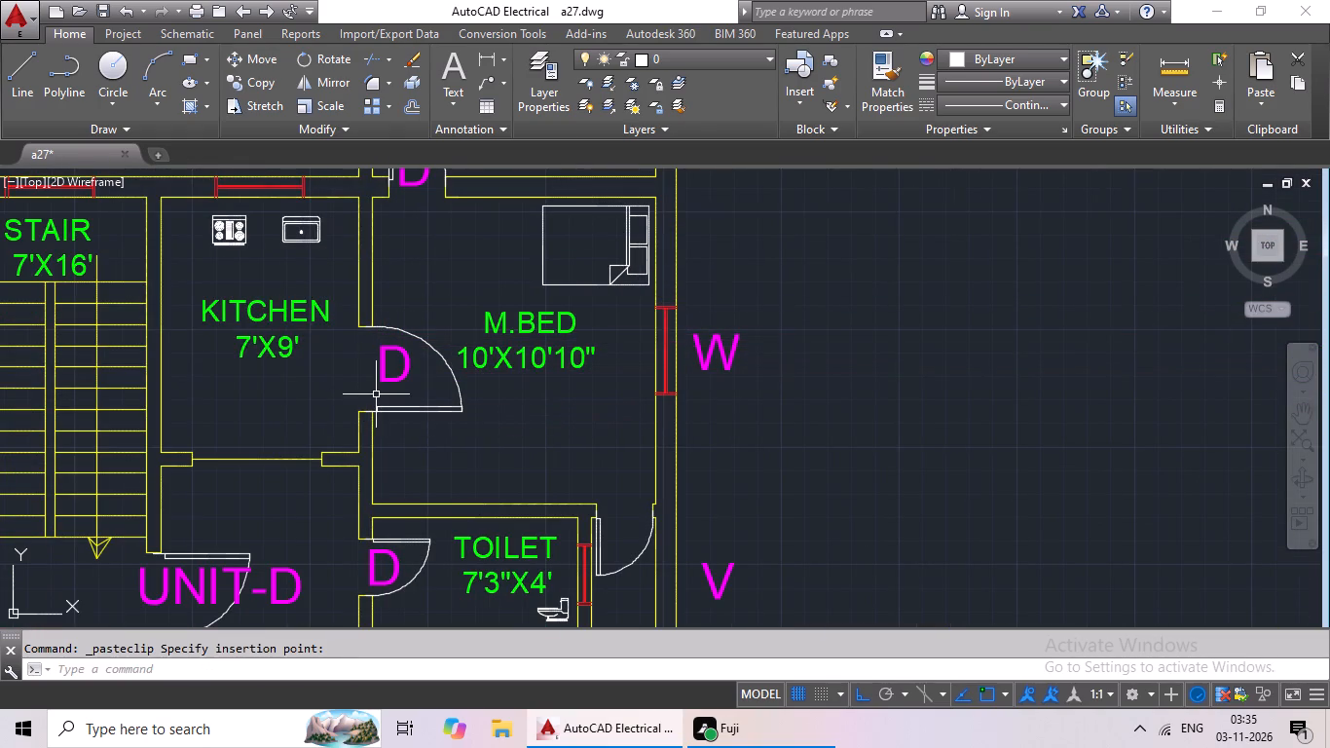
Paste magenta D tags at the doors of the western 10'X10'10" M.BED and the northwestern VER.
{"action": "key", "text": "ctrl+v"}
{"action": "scroll", "coordinate": [396, 396], "scroll_direction": "down", "scroll_amount": 1}
{"action": "middle_click_drag", "start_coordinate": [336, 416], "coordinate": [595, 427]}
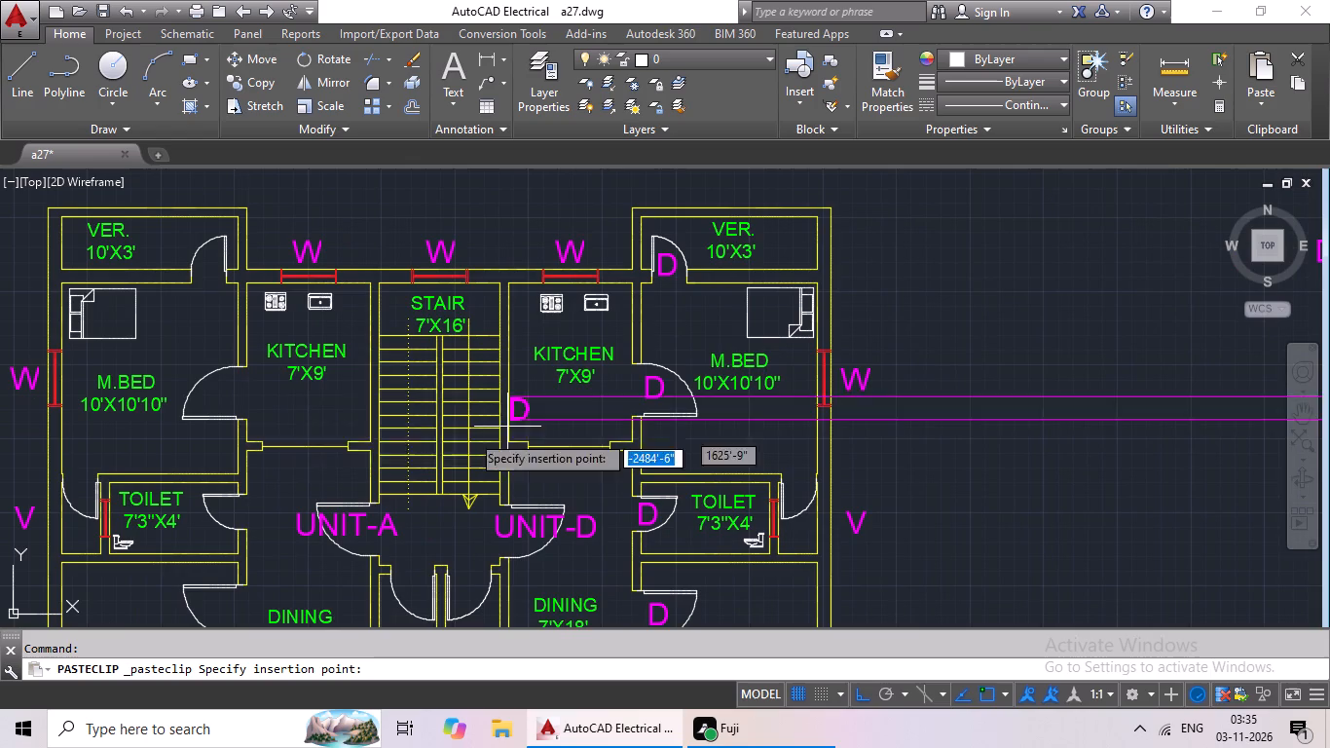
{"action": "scroll", "coordinate": [234, 414], "scroll_direction": "up", "scroll_amount": 3}
{"action": "left_click", "coordinate": [158, 415]}
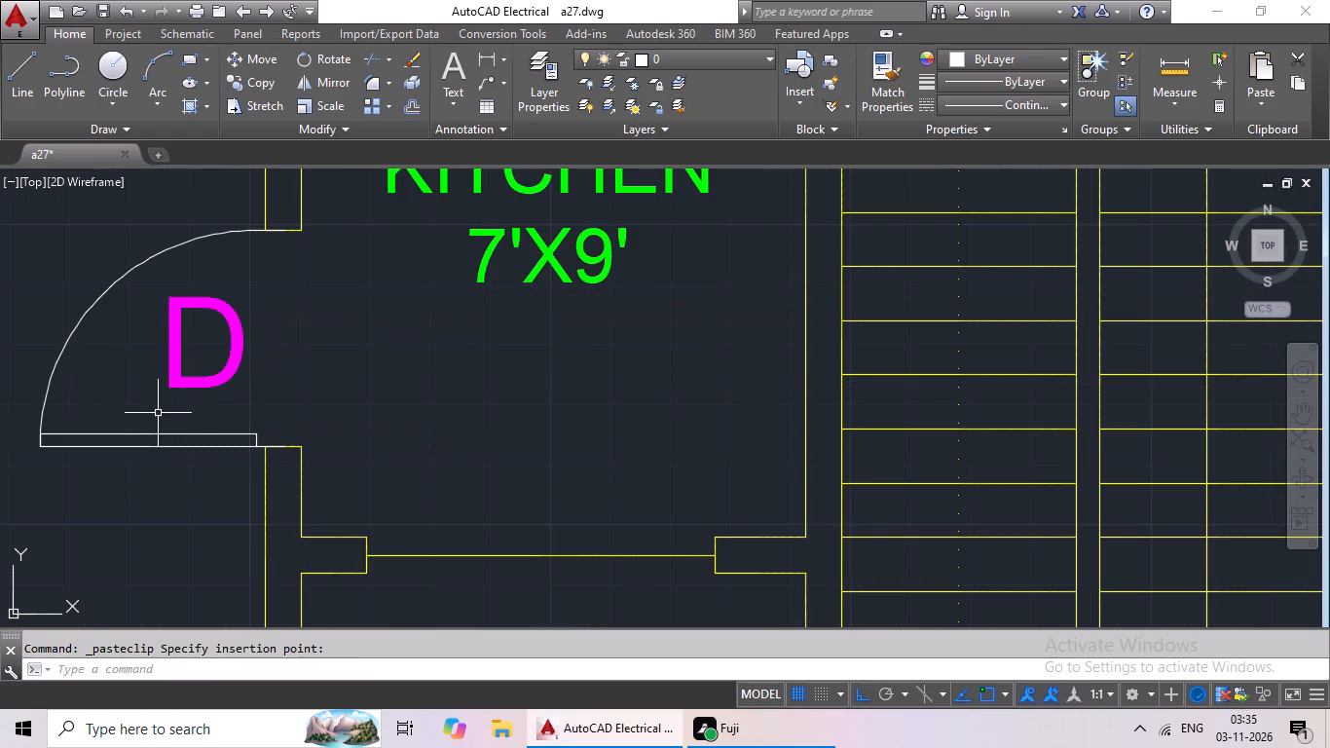
{"action": "key", "text": "ctrl+v"}
{"action": "scroll", "coordinate": [338, 420], "scroll_direction": "down", "scroll_amount": 3, "text": "ctrl"}
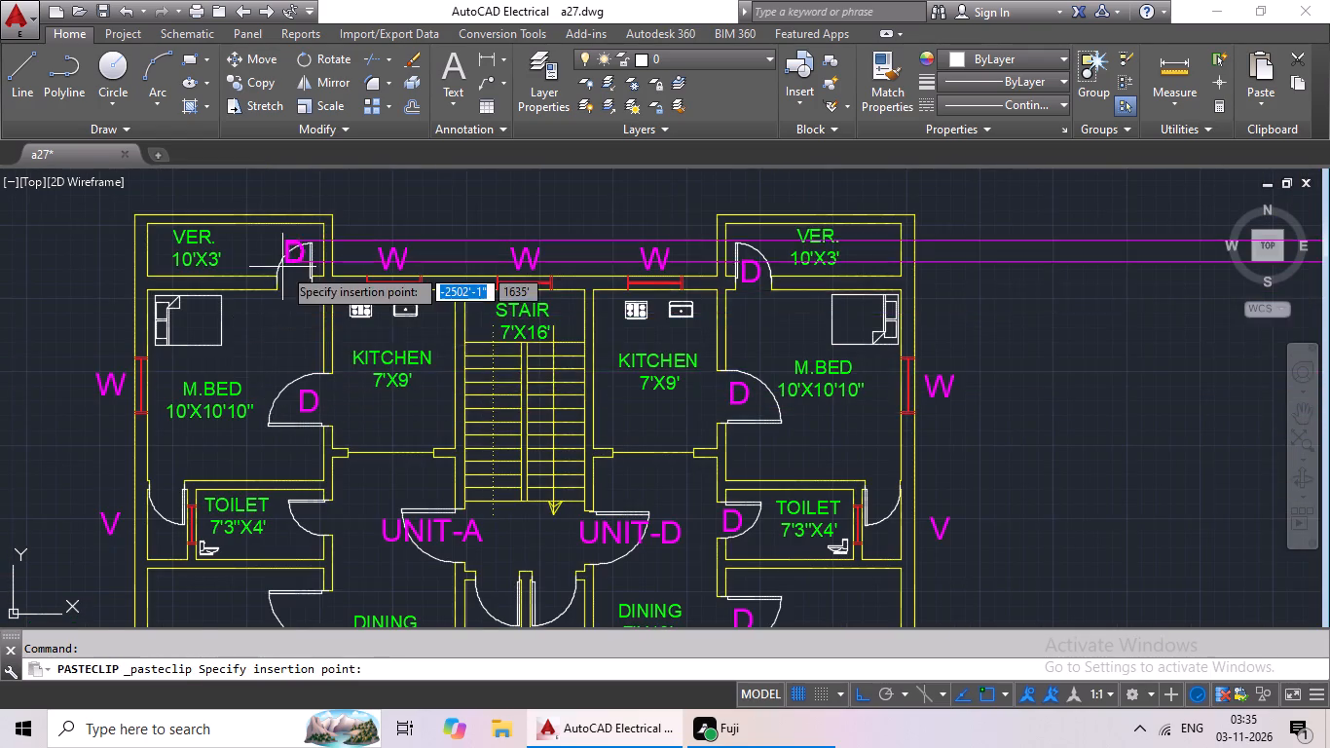
{"action": "scroll", "coordinate": [282, 266], "scroll_direction": "up", "scroll_amount": 3}
{"action": "left_click", "coordinate": [290, 353]}
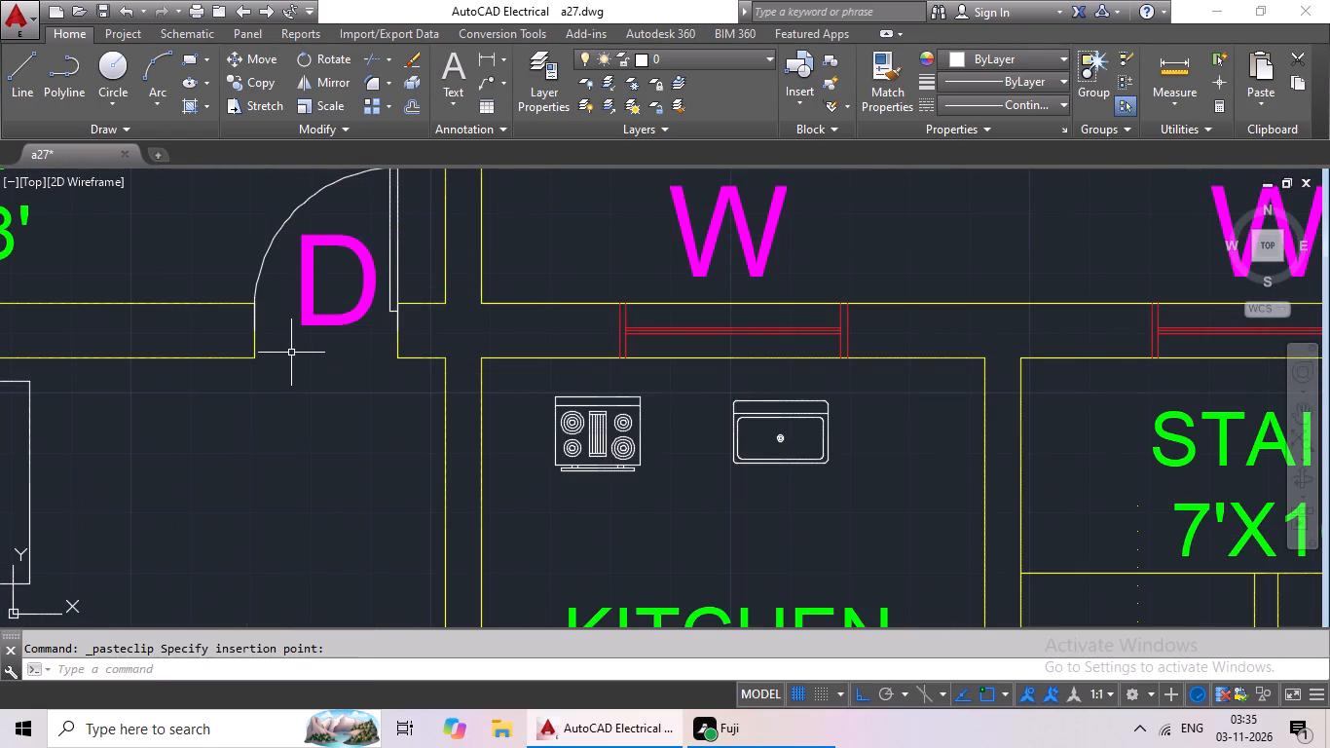
Paste a magenta D tag at the outer door on the west side of the northwestern 7'3"X4' TOILET.
{"action": "key", "text": "ctrl+c"}
{"action": "key", "text": "ctrl+v"}
{"action": "scroll", "coordinate": [325, 401], "scroll_direction": "down", "scroll_amount": 3, "text": "ctrl"}
{"action": "middle_click_drag", "start_coordinate": [330, 413], "coordinate": [352, 314]}
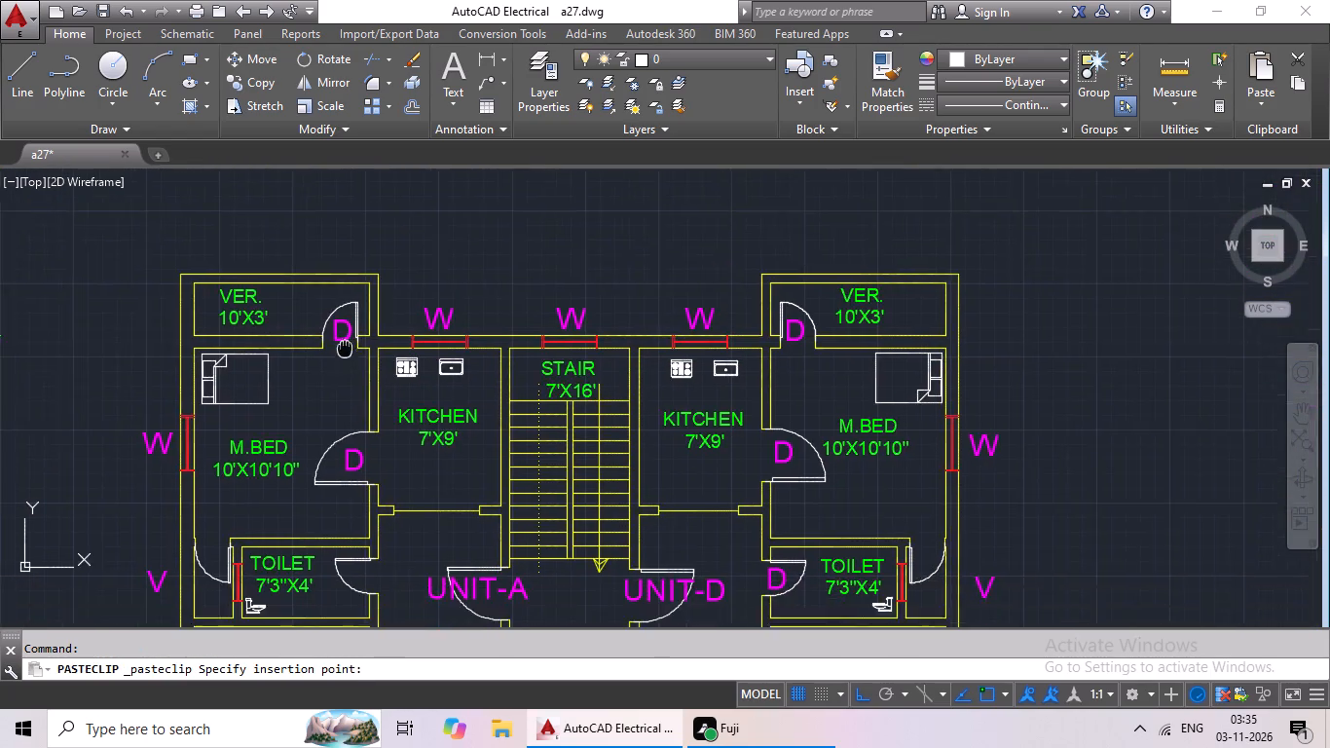
{"action": "middle_click_drag", "start_coordinate": [352, 314], "coordinate": [363, 258]}
{"action": "scroll", "coordinate": [218, 450], "scroll_direction": "up", "scroll_amount": 5}
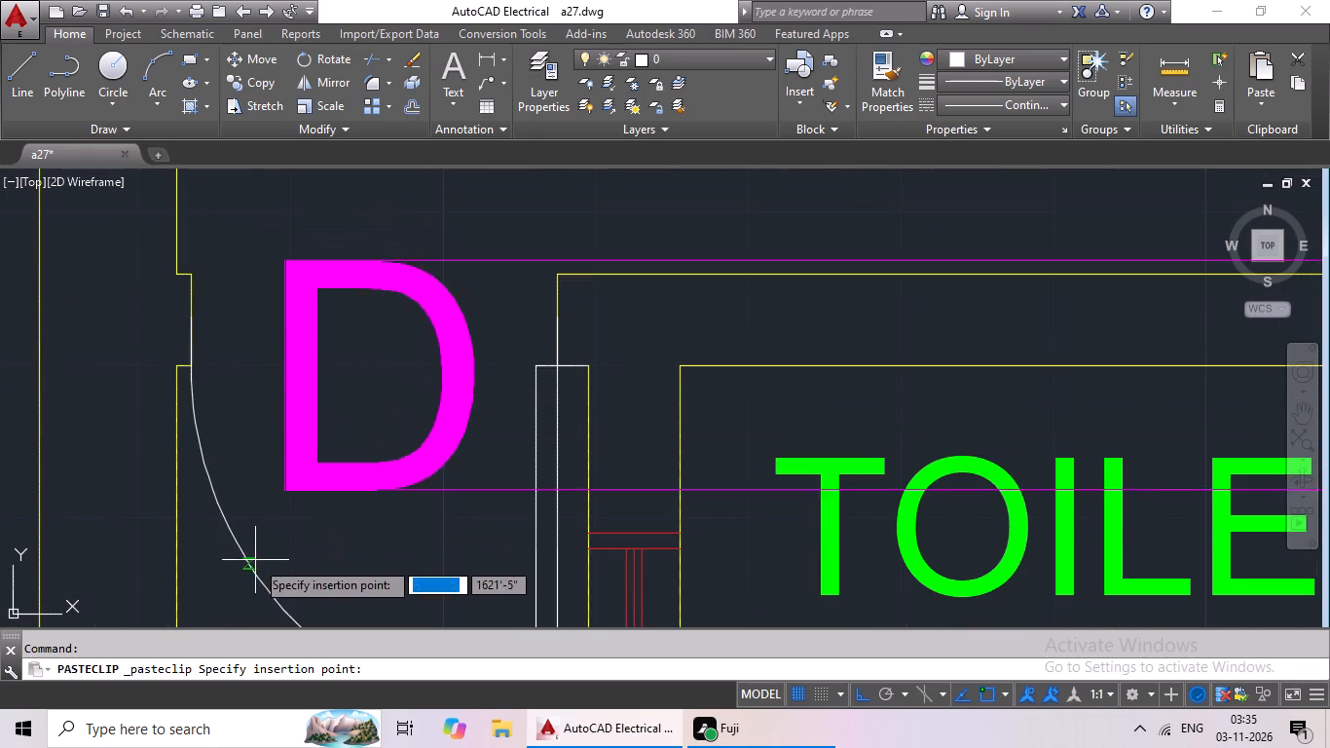
{"action": "left_click", "coordinate": [244, 604]}
Paste a magenta D tag inside the door swing of the northwestern 7'3"X4' TOILET.
{"action": "key", "text": "ctrl+v"}
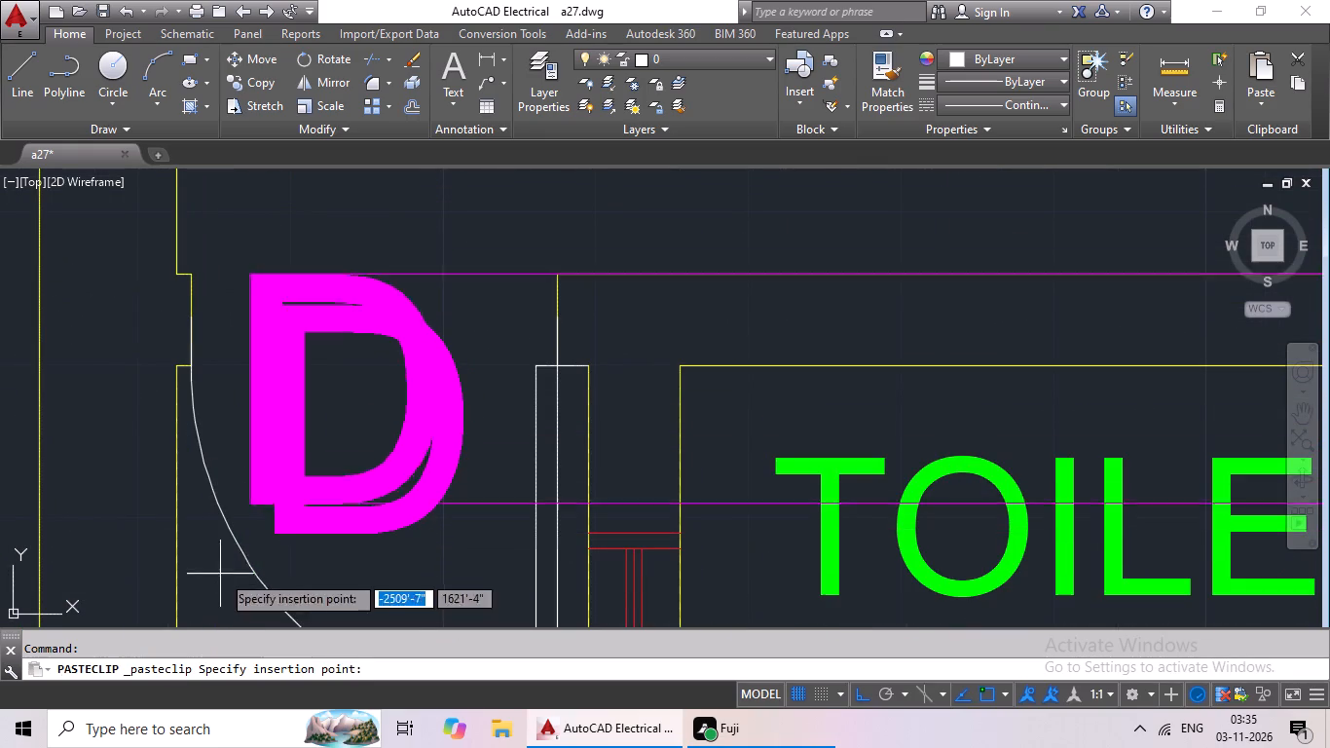
{"action": "scroll", "coordinate": [298, 529], "scroll_direction": "down", "scroll_amount": 3, "text": "ctrl"}
{"action": "middle_click_drag", "start_coordinate": [349, 596], "coordinate": [332, 320]}
{"action": "middle_click_drag", "start_coordinate": [536, 341], "coordinate": [475, 434]}
{"action": "scroll", "coordinate": [626, 416], "scroll_direction": "up", "scroll_amount": 4}
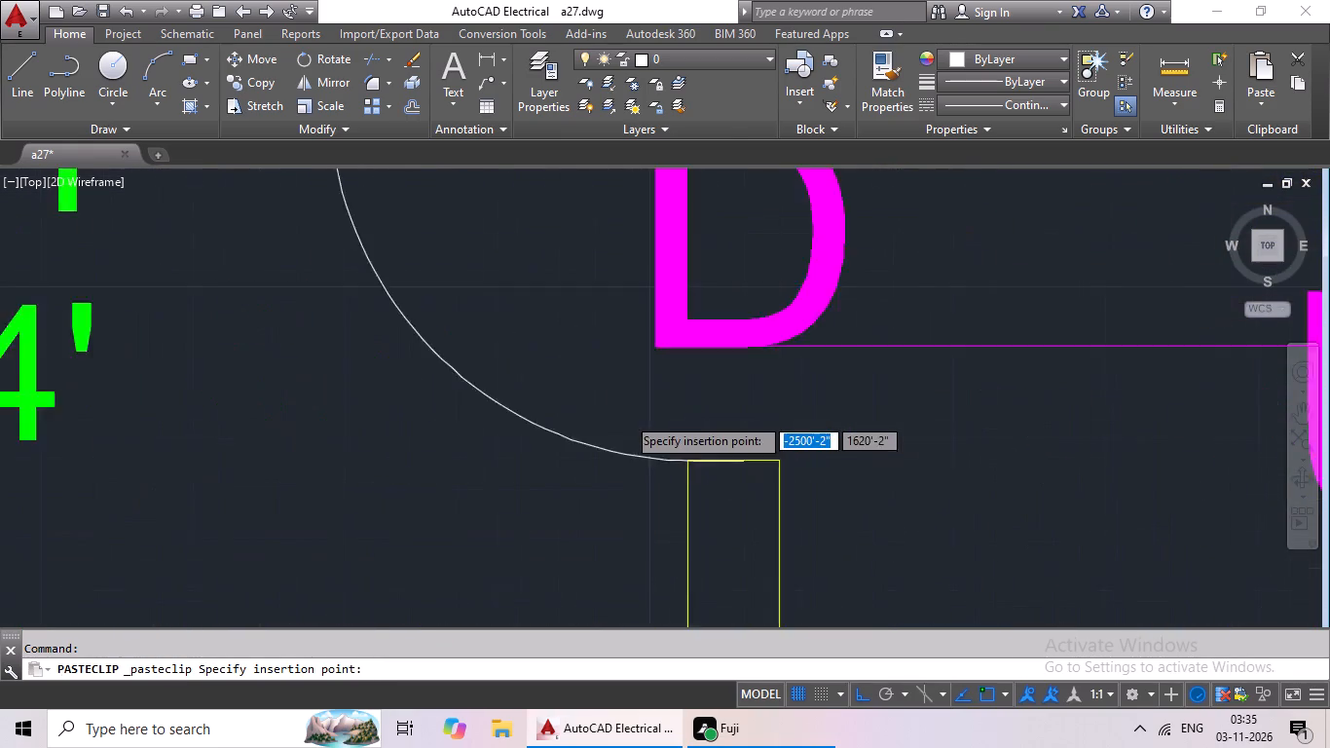
{"action": "scroll", "coordinate": [597, 433], "scroll_direction": "down", "scroll_amount": 2}
{"action": "left_click", "coordinate": [514, 440]}
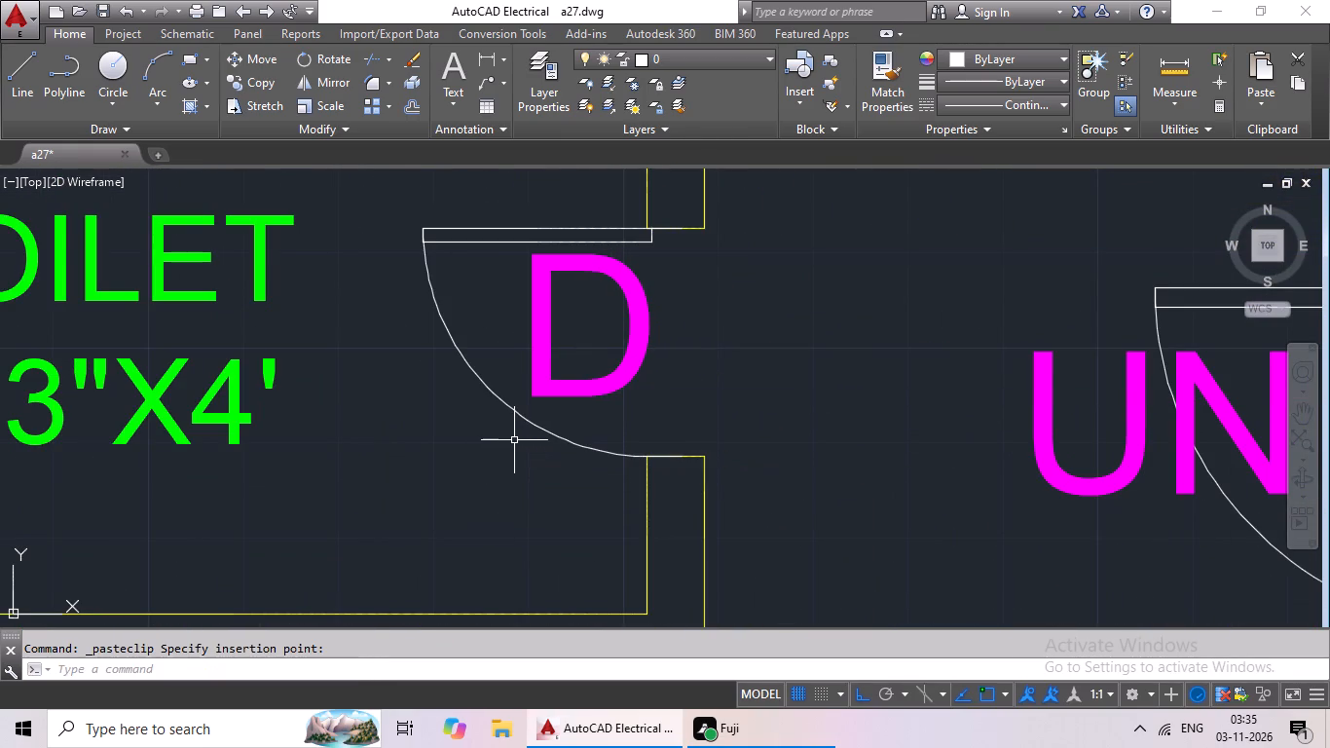
Paste a magenta D tag inside the door swing of the western 10'X10'10" C.BED.
{"action": "key", "text": "ctrl+v"}
{"action": "scroll", "coordinate": [548, 425], "scroll_direction": "down", "scroll_amount": 3, "text": "ctrl"}
{"action": "middle_click_drag", "start_coordinate": [548, 435], "coordinate": [542, 333]}
{"action": "scroll", "coordinate": [551, 475], "scroll_direction": "up", "scroll_amount": 4}
{"action": "scroll", "coordinate": [510, 498], "scroll_direction": "down", "scroll_amount": 2}
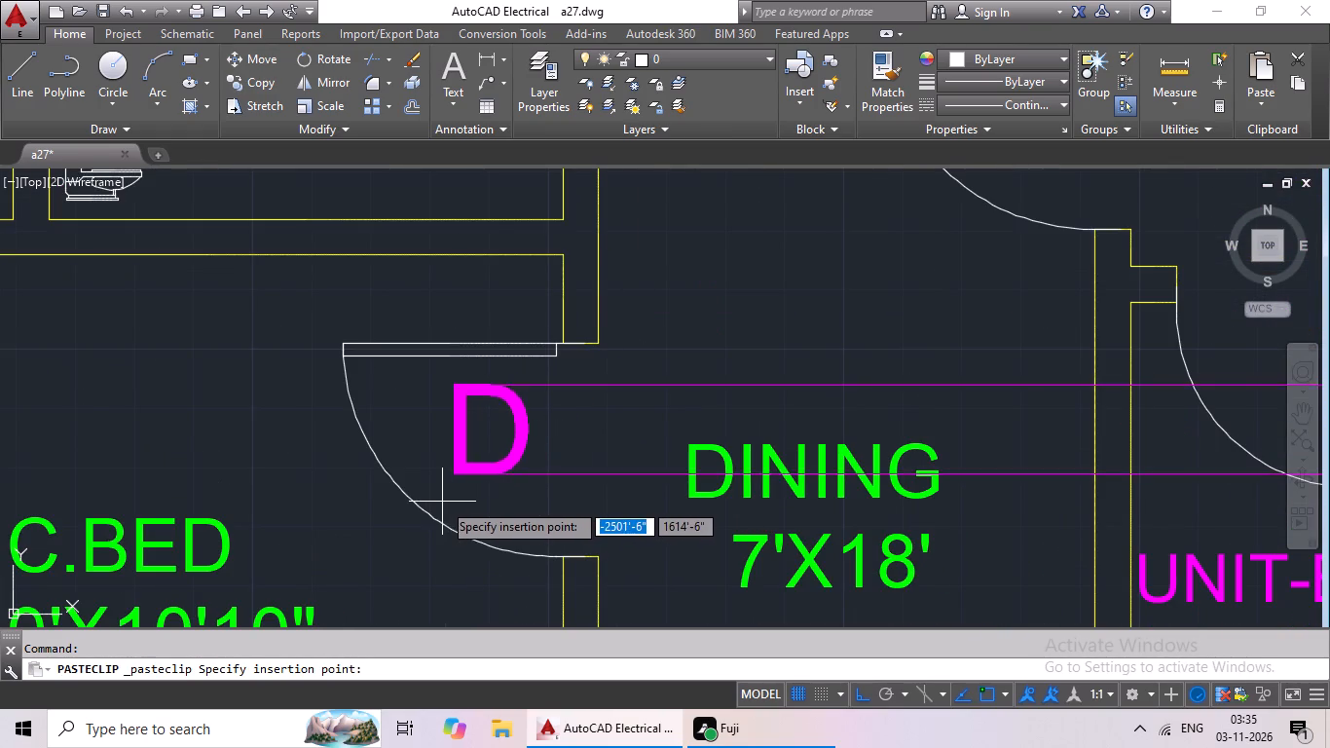
{"action": "left_click", "coordinate": [440, 518]}
Paste a magenta D tag at the outer door on the east side of the northeastern 7'3"X4' TOILET.
{"action": "key", "text": "ctrl+v"}
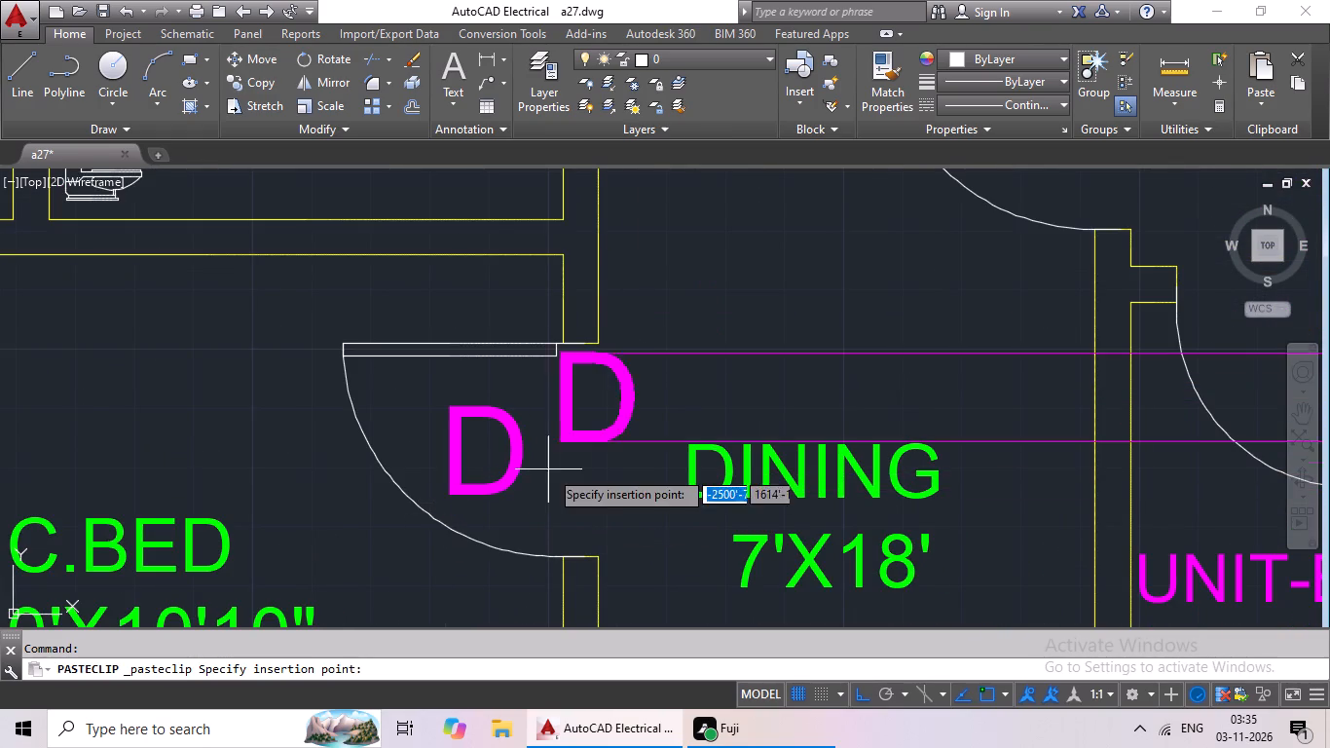
{"action": "scroll", "coordinate": [568, 473], "scroll_direction": "down", "scroll_amount": 2}
{"action": "middle_click_drag", "start_coordinate": [630, 505], "coordinate": [391, 465]}
{"action": "scroll", "coordinate": [717, 433], "scroll_direction": "down", "scroll_amount": 1}
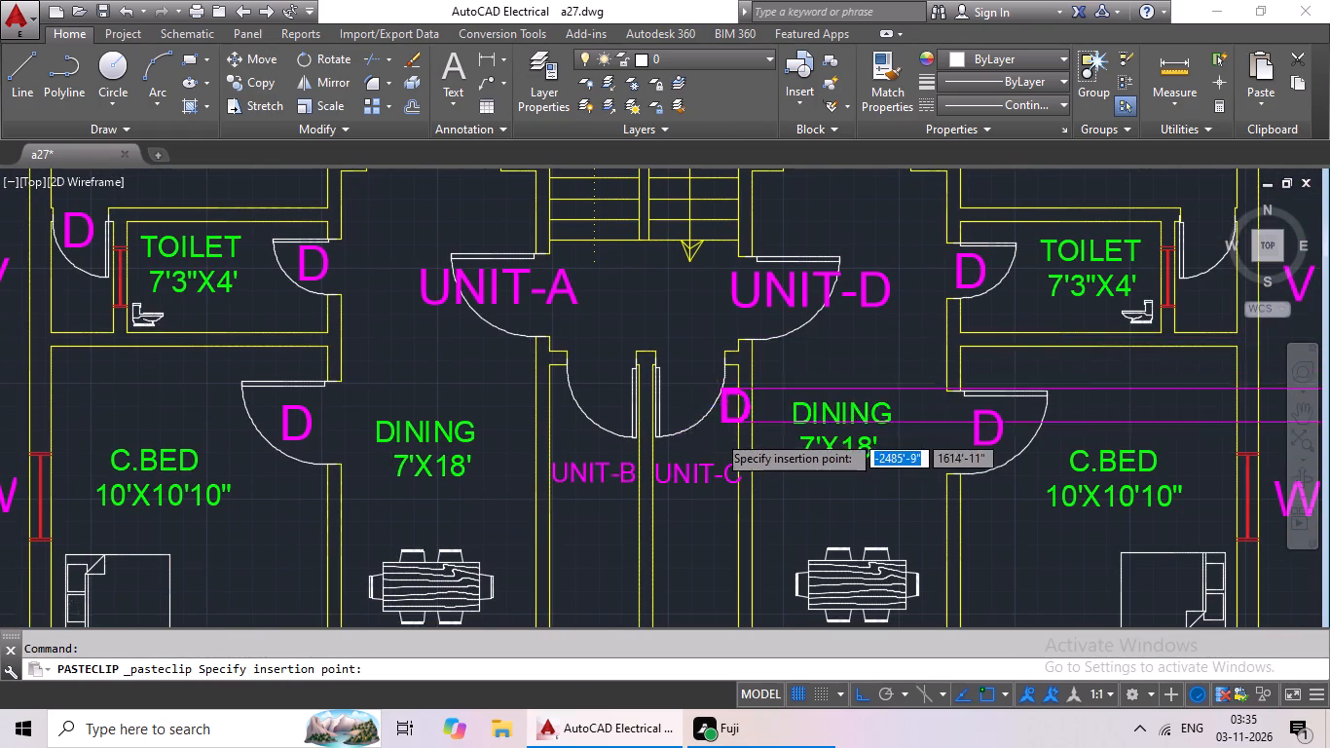
{"action": "middle_click_drag", "start_coordinate": [752, 457], "coordinate": [555, 412]}
{"action": "middle_click_drag", "start_coordinate": [641, 464], "coordinate": [543, 532]}
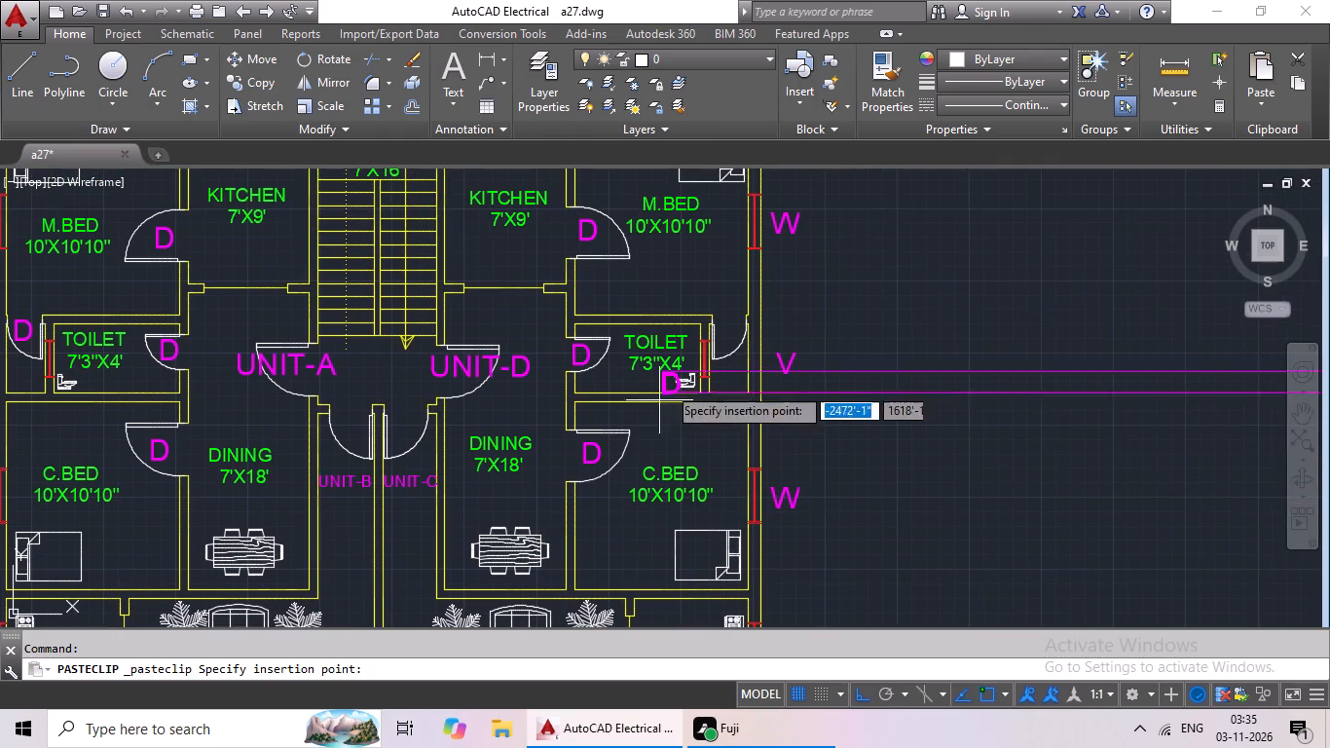
{"action": "scroll", "coordinate": [731, 325], "scroll_direction": "up", "scroll_amount": 5}
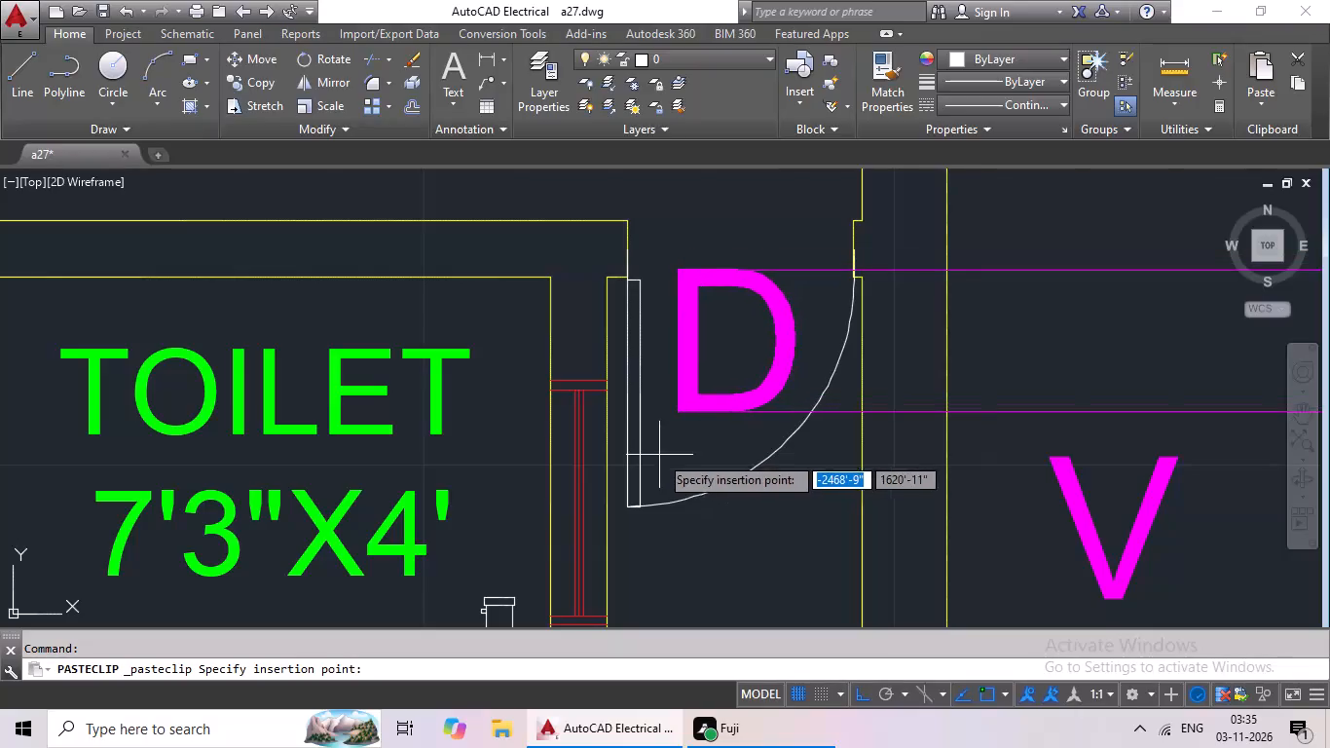
{"action": "left_click", "coordinate": [657, 455]}
Paste a magenta D tag at the door of the southeastern 7'X4' TOILET.
{"action": "key", "text": "ctrl+v"}
{"action": "scroll", "coordinate": [693, 423], "scroll_direction": "down", "scroll_amount": 3, "text": "ctrl"}
{"action": "middle_click_drag", "start_coordinate": [654, 444], "coordinate": [650, 385]}
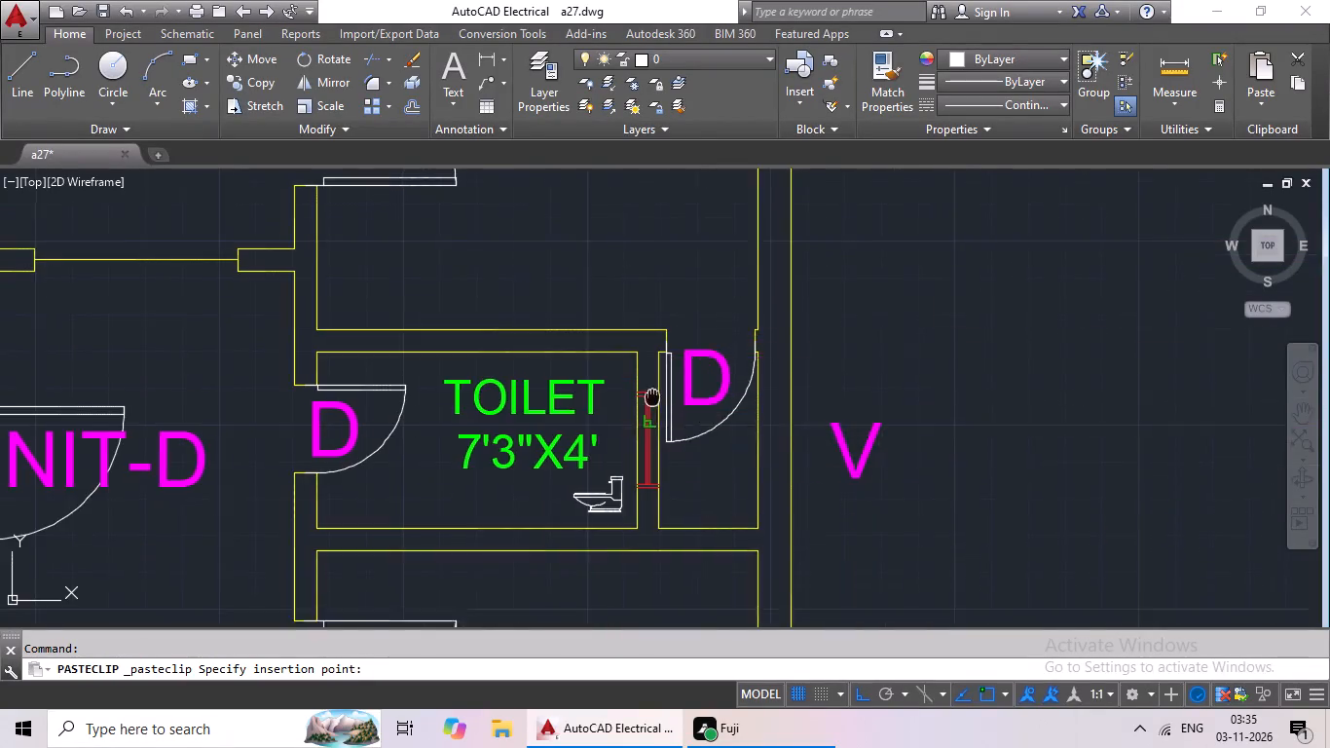
{"action": "middle_click_drag", "start_coordinate": [650, 385], "coordinate": [632, 219]}
{"action": "scroll", "coordinate": [622, 289], "scroll_direction": "down", "scroll_amount": 2}
{"action": "middle_click_drag", "start_coordinate": [613, 362], "coordinate": [636, 226]}
{"action": "middle_click_drag", "start_coordinate": [603, 378], "coordinate": [618, 240]}
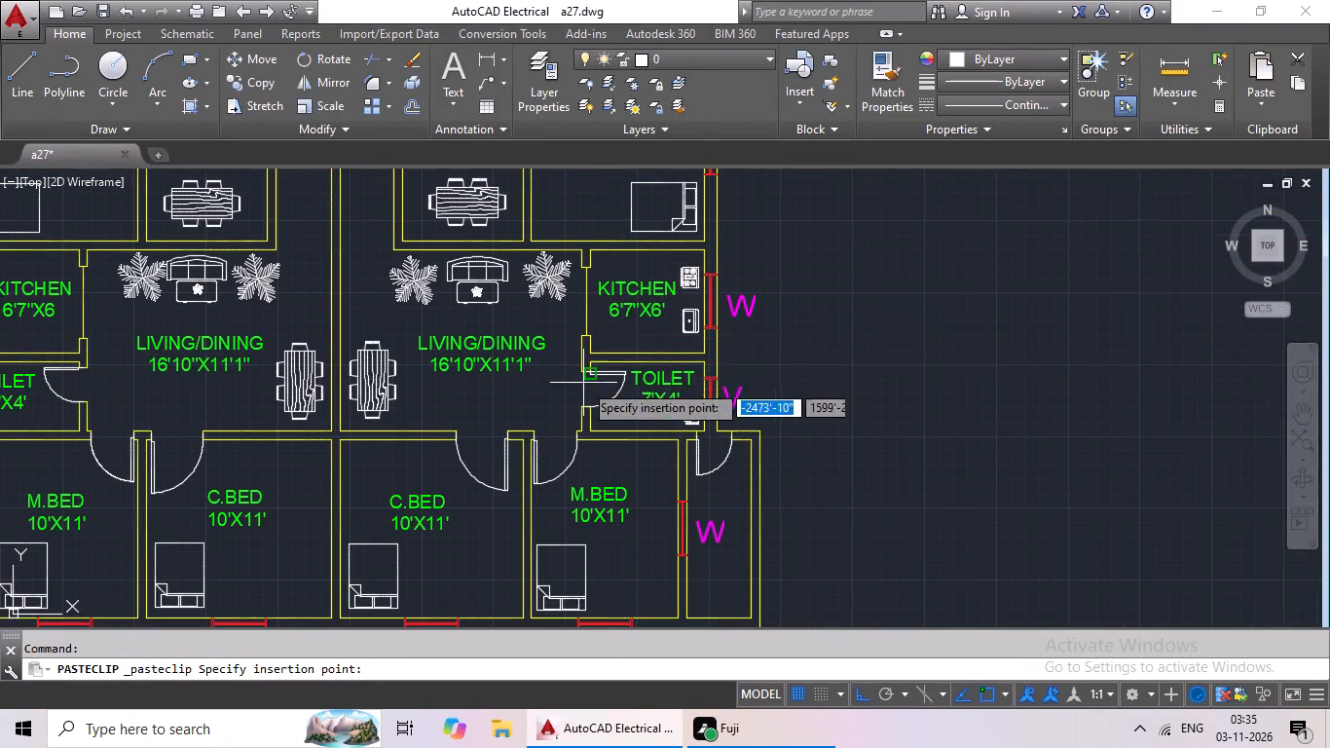
{"action": "scroll", "coordinate": [578, 404], "scroll_direction": "up", "scroll_amount": 5}
{"action": "middle_click_drag", "start_coordinate": [617, 365], "coordinate": [604, 503]}
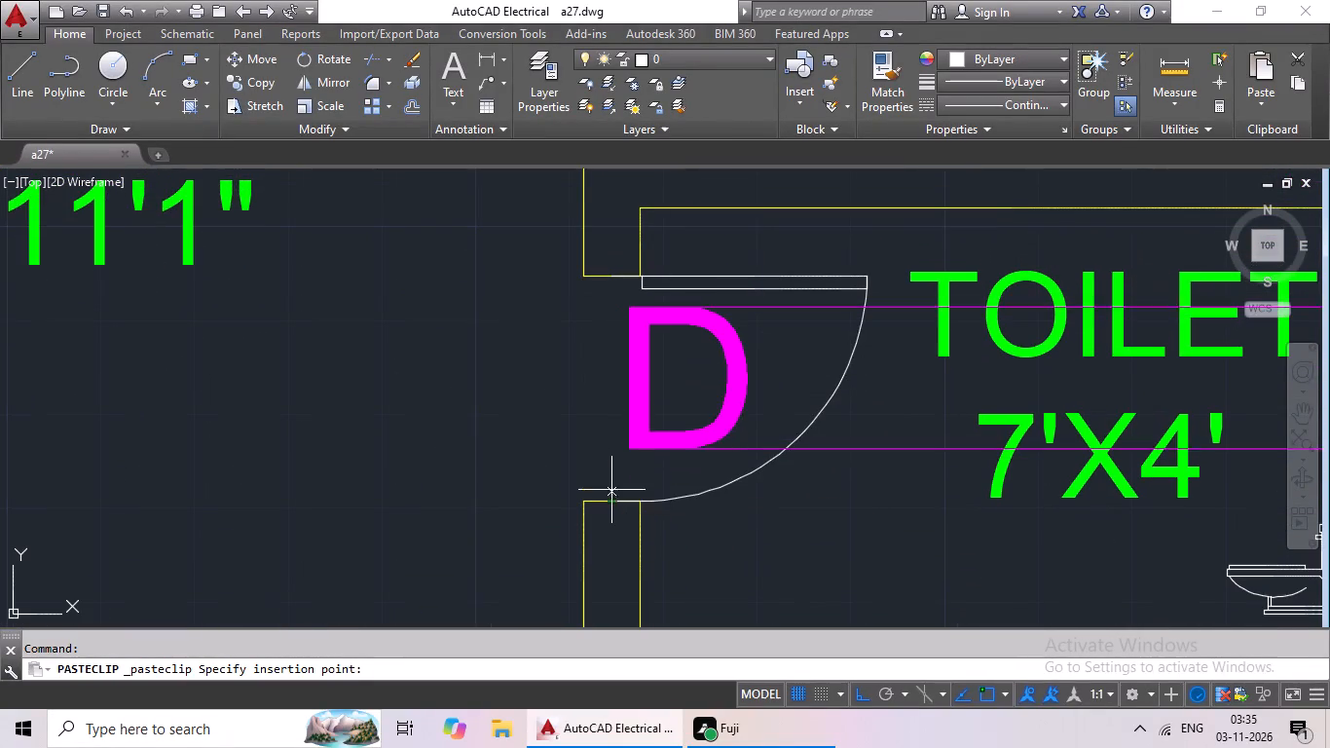
{"action": "left_click", "coordinate": [618, 485]}
Paste magenta D tags at the adjoining doors of the eastern 10'X11' M.BED and C.BED.
{"action": "key", "text": "ctrl+v"}
{"action": "scroll", "coordinate": [627, 463], "scroll_direction": "down", "scroll_amount": 4, "text": "ctrl"}
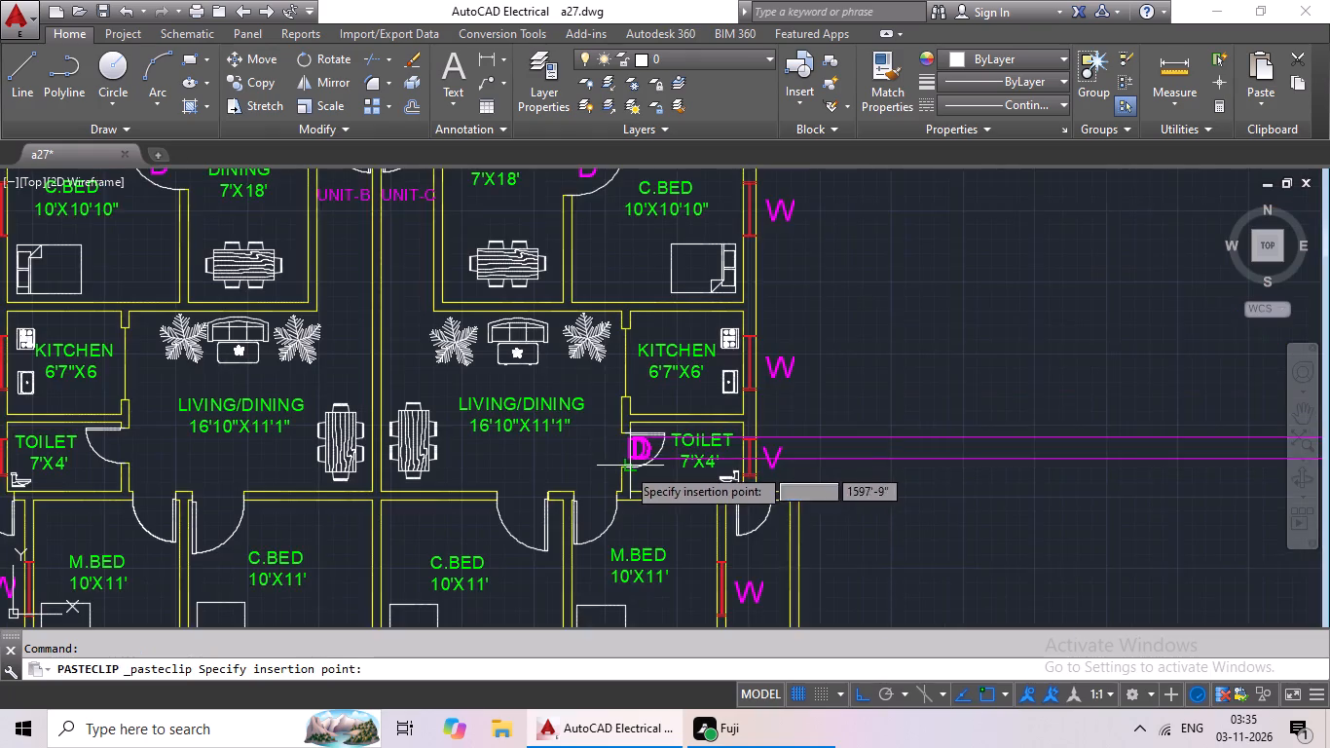
{"action": "middle_click_drag", "start_coordinate": [617, 435], "coordinate": [595, 319]}
{"action": "scroll", "coordinate": [560, 397], "scroll_direction": "up", "scroll_amount": 4}
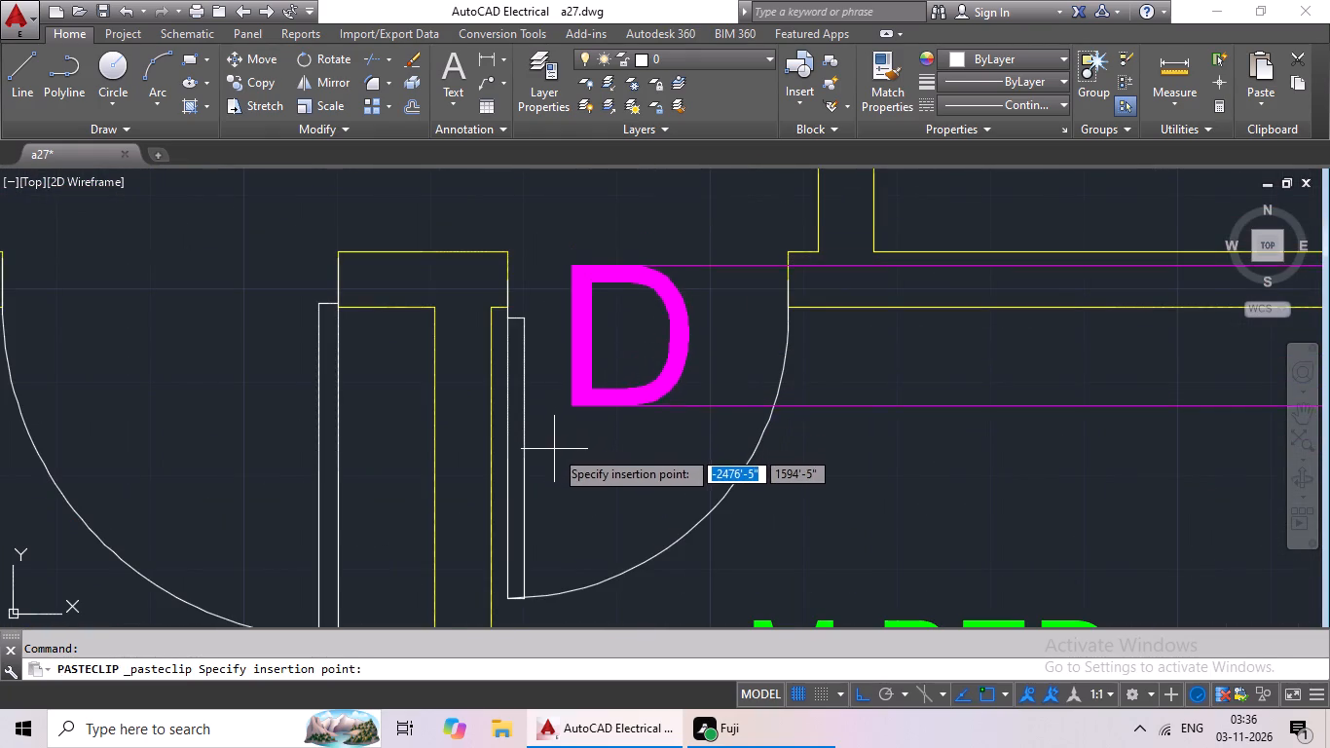
{"action": "left_click", "coordinate": [560, 450]}
{"action": "key", "text": "ctrl+v"}
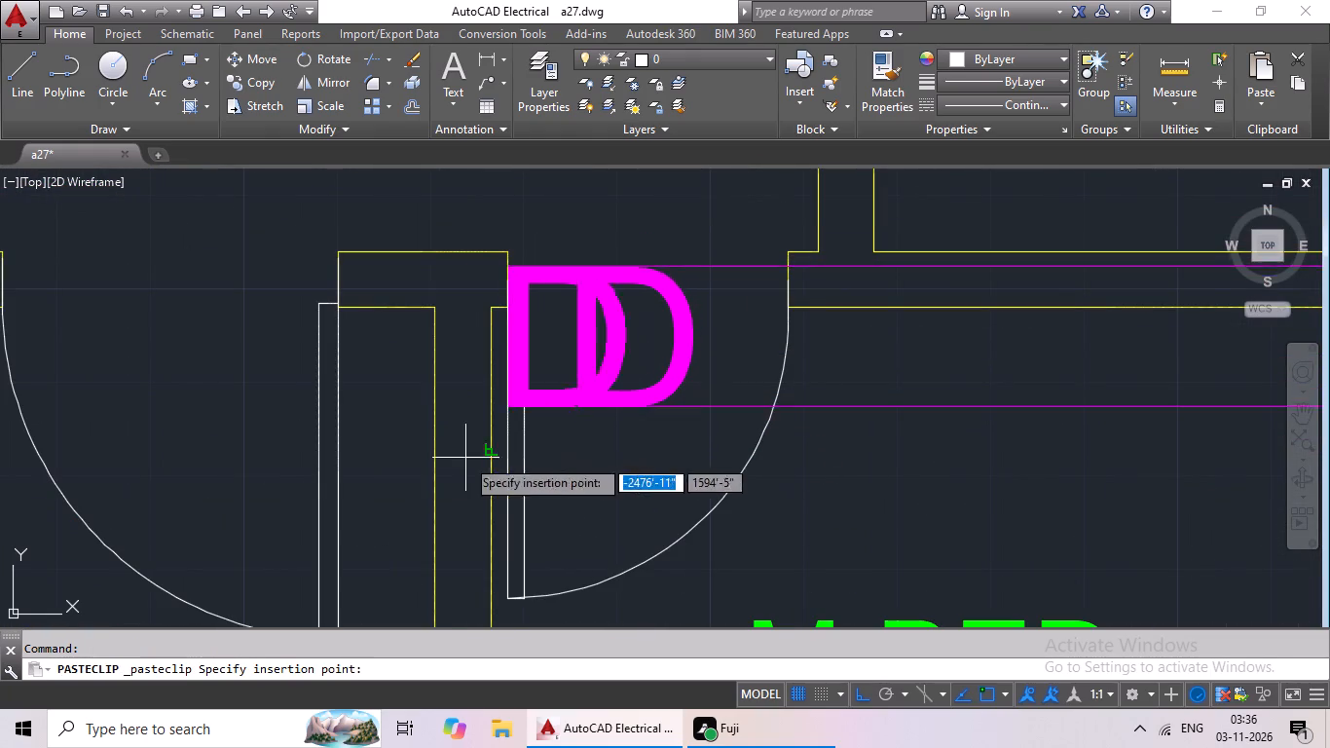
{"action": "left_click", "coordinate": [88, 452]}
Paste a magenta D tag at the door of the narrow space east of the southeastern M.BED.
{"action": "scroll", "coordinate": [287, 419], "scroll_direction": "down", "scroll_amount": 2}
{"action": "key", "text": "ctrl+v"}
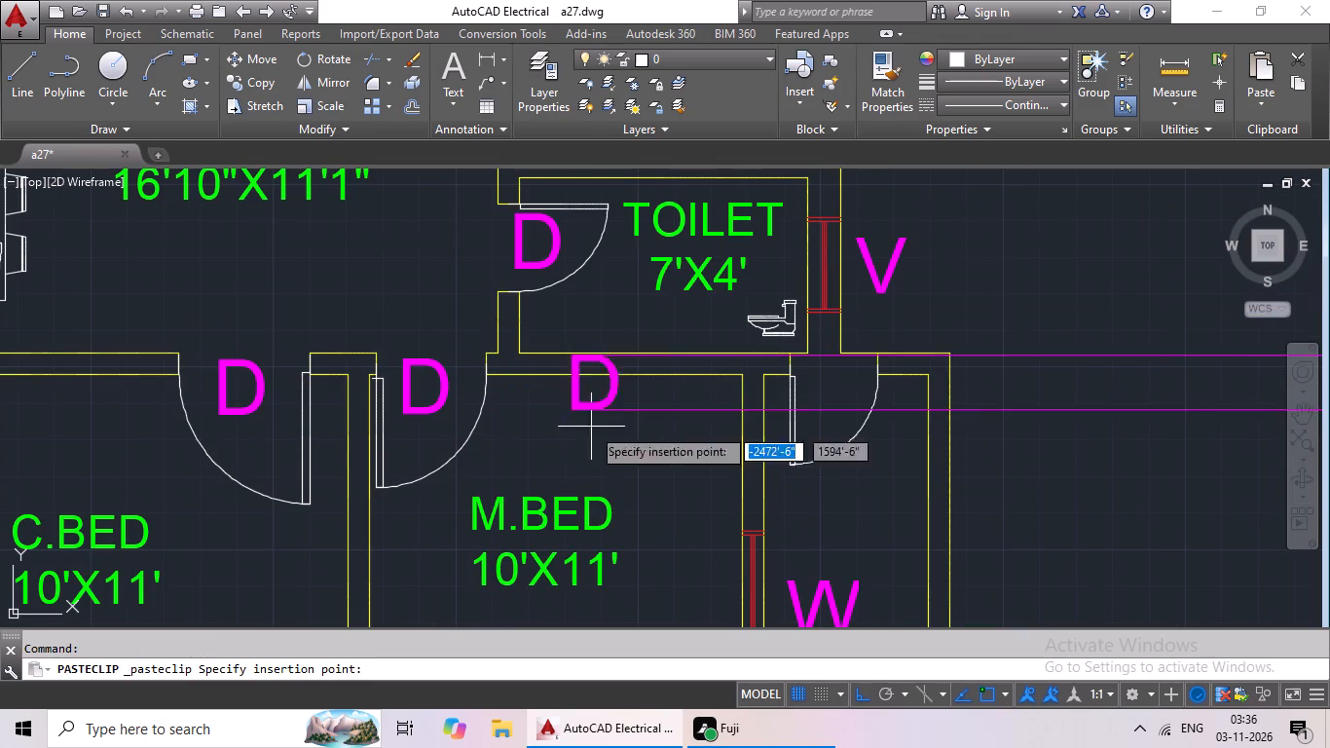
{"action": "scroll", "coordinate": [801, 434], "scroll_direction": "up", "scroll_amount": 2}
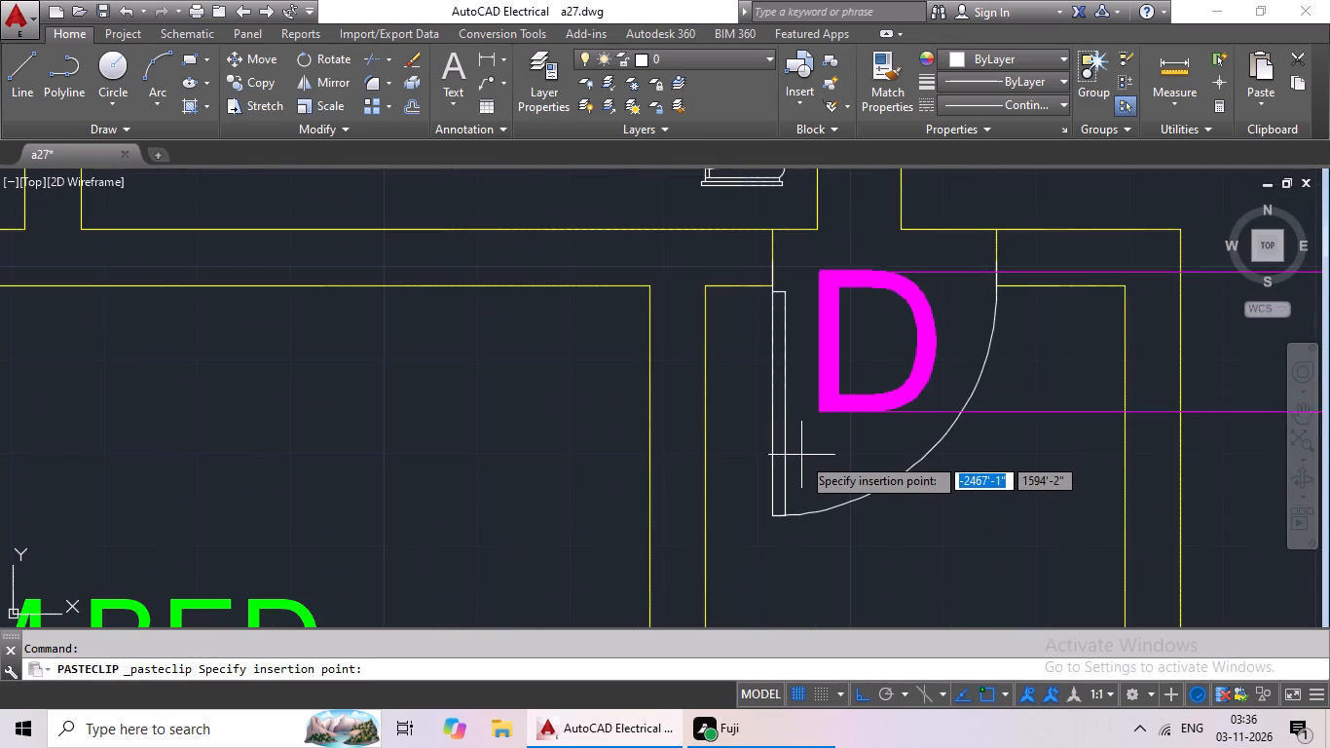
{"action": "left_click", "coordinate": [799, 462]}
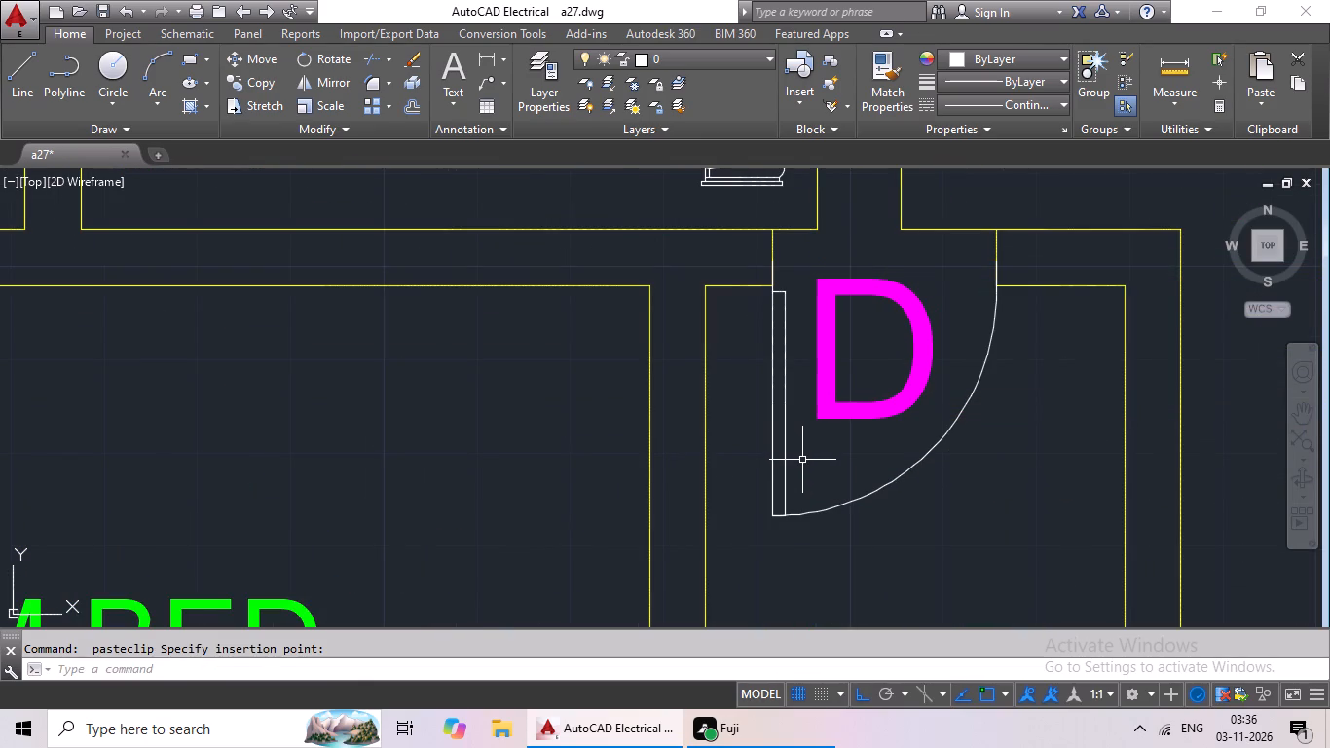
Paste magenta D tags at the adjoining doors of the western 10'X11' C.BED and M.BED.
{"action": "key", "text": "ctrl+v"}
{"action": "scroll", "coordinate": [788, 463], "scroll_direction": "down", "scroll_amount": 3, "text": "ctrl"}
{"action": "middle_click_drag", "start_coordinate": [637, 482], "coordinate": [793, 384]}
{"action": "scroll", "coordinate": [769, 415], "scroll_direction": "down", "scroll_amount": 1}
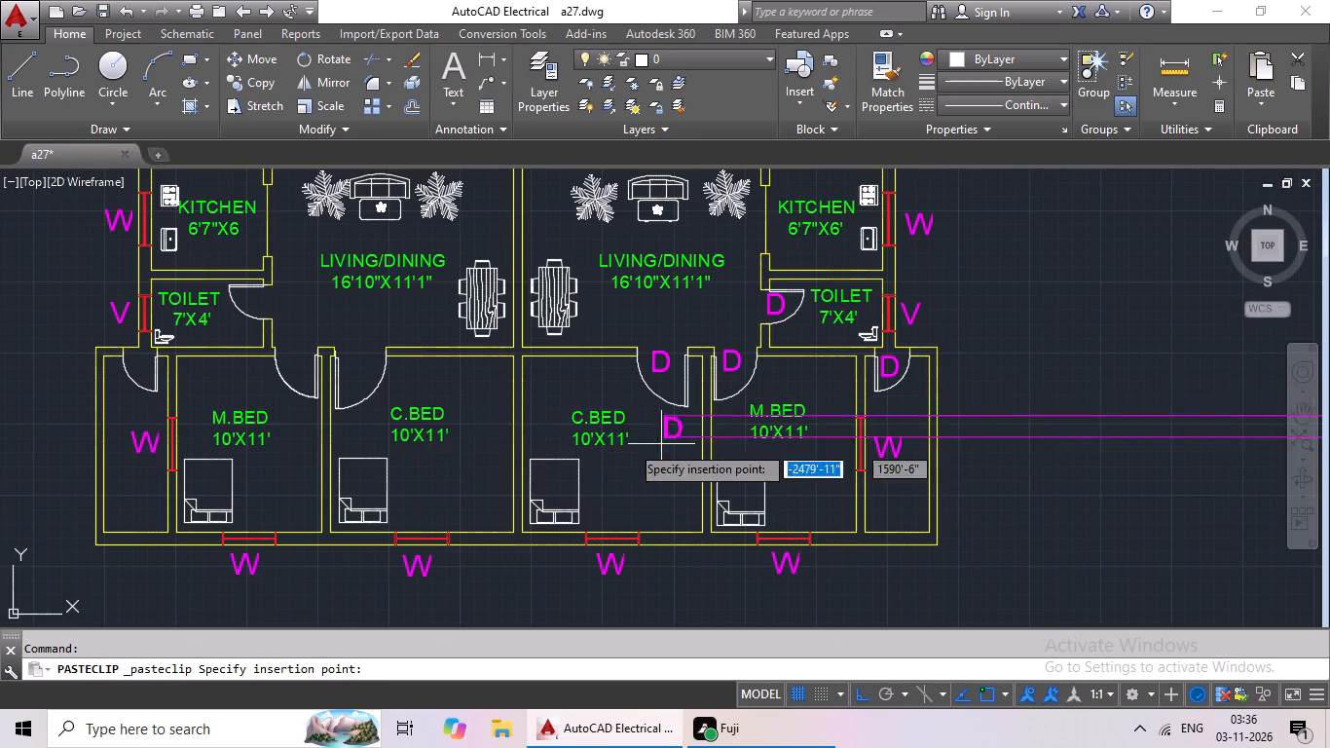
{"action": "scroll", "coordinate": [337, 385], "scroll_direction": "up", "scroll_amount": 3}
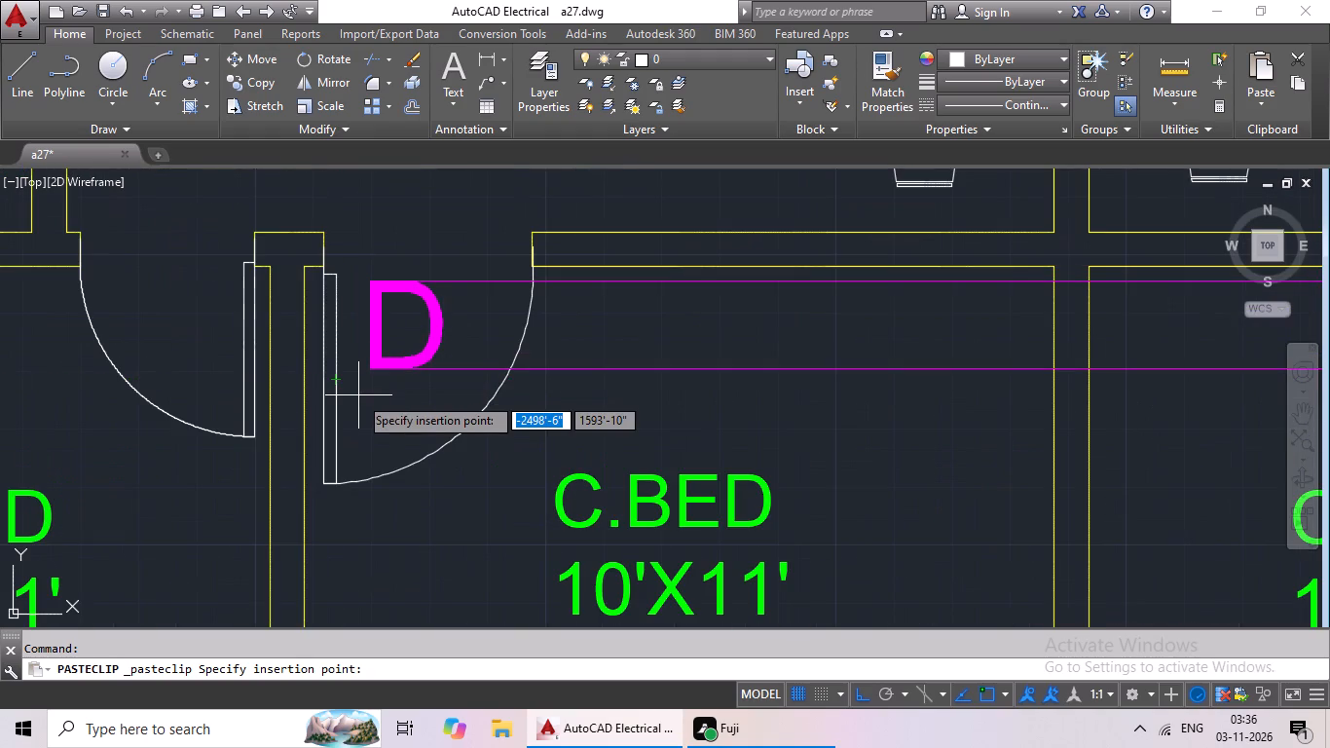
{"action": "left_click", "coordinate": [378, 394]}
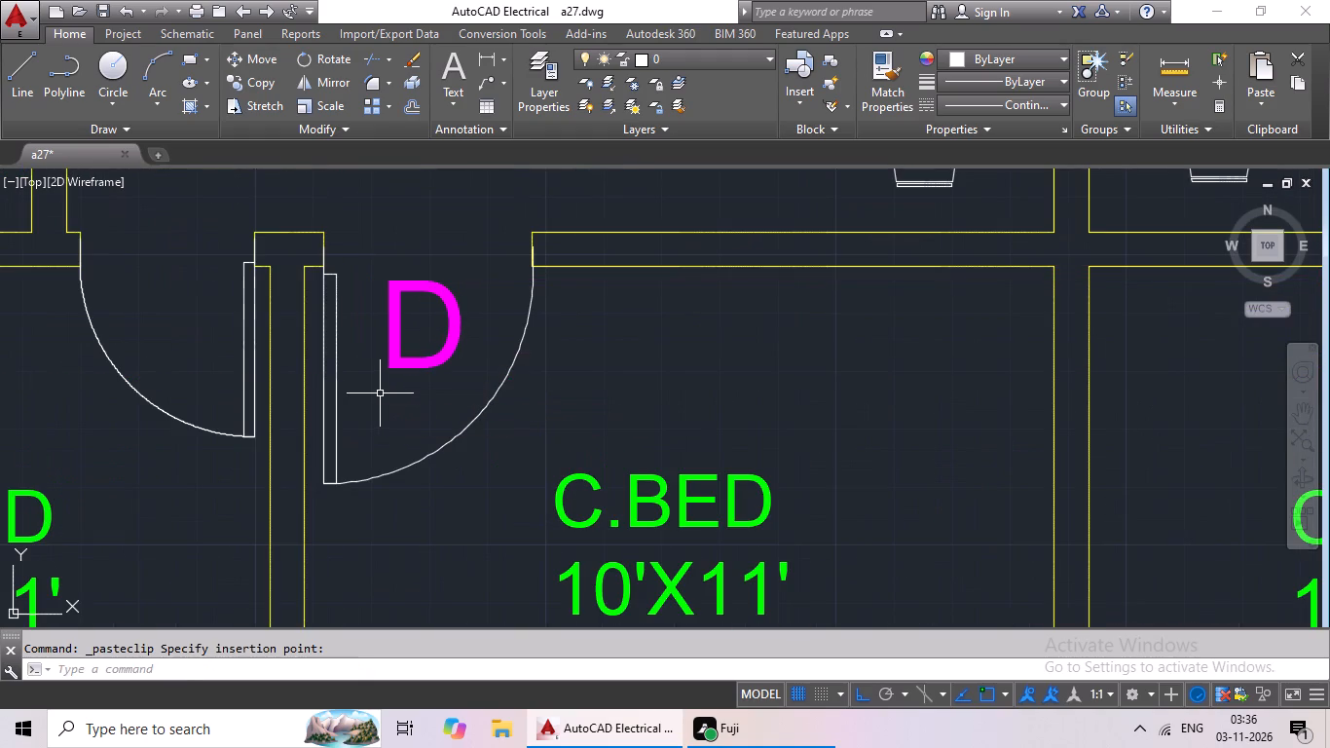
{"action": "key", "text": "ctrl+v"}
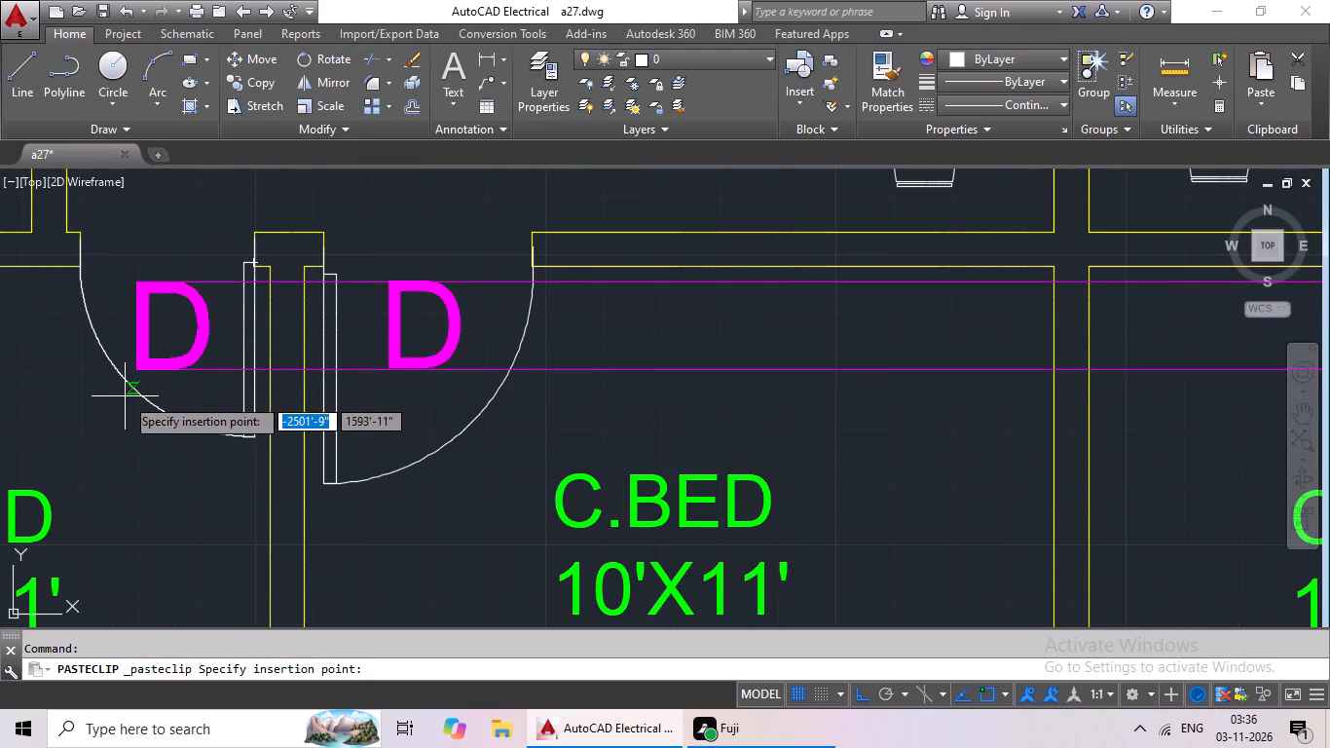
{"action": "left_click", "coordinate": [130, 386]}
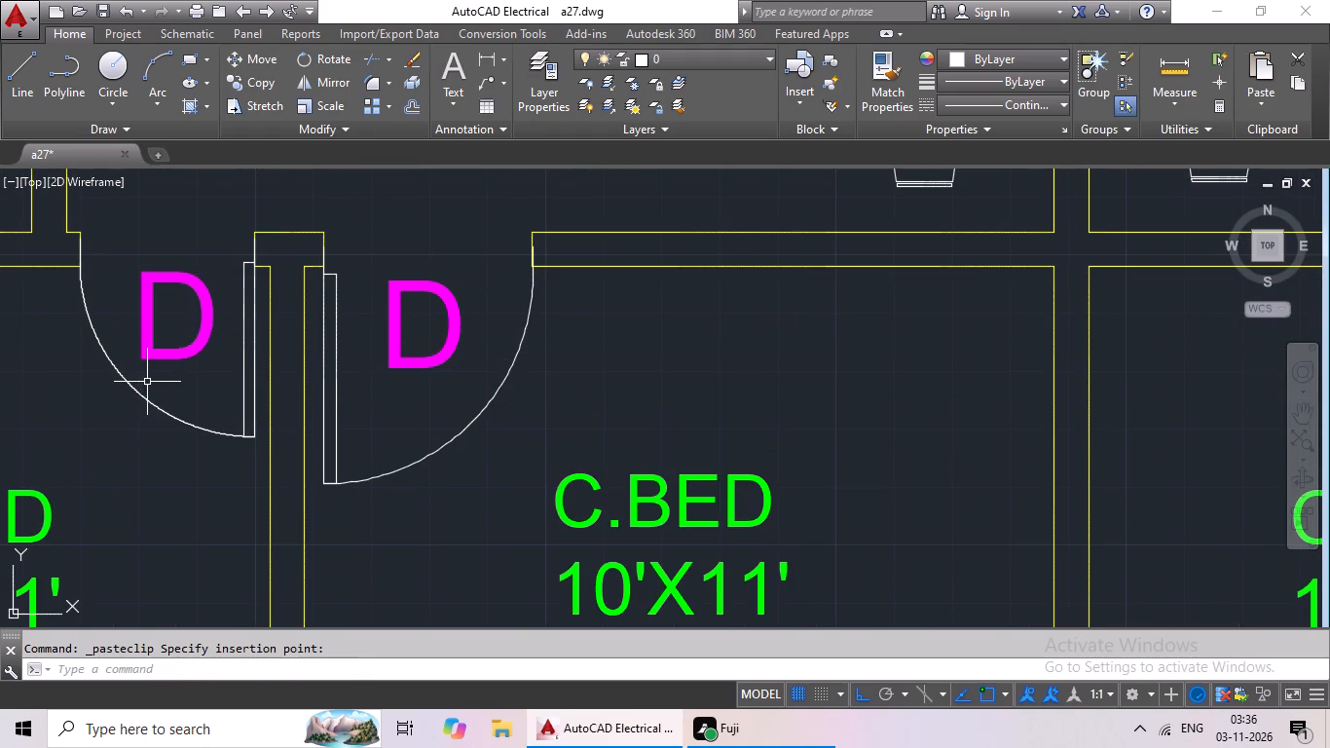
Paste a magenta D tag at the door of the southwestern 7'X4' TOILET.
{"action": "key", "text": "ctrl+v"}
{"action": "scroll", "coordinate": [195, 385], "scroll_direction": "down", "scroll_amount": 2, "text": "ctrl"}
{"action": "middle_click_drag", "start_coordinate": [82, 387], "coordinate": [274, 459]}
{"action": "scroll", "coordinate": [275, 346], "scroll_direction": "up", "scroll_amount": 4}
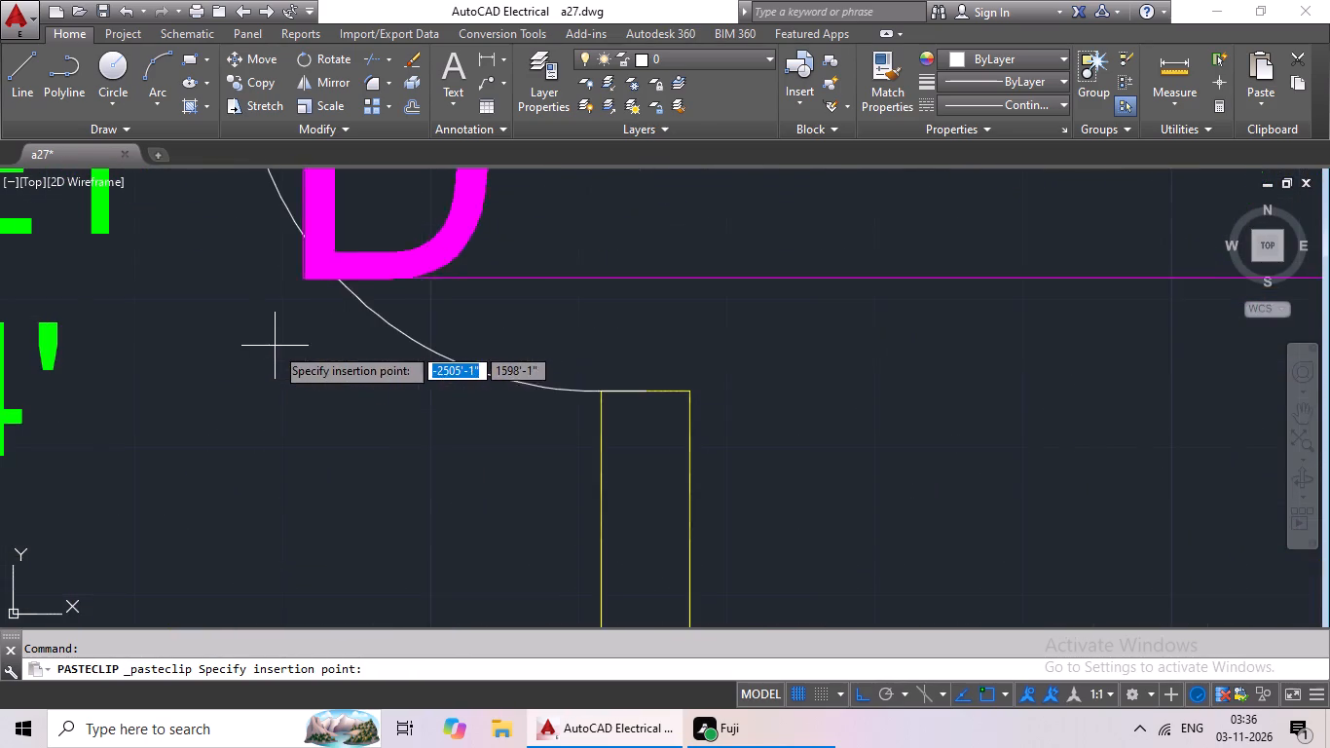
{"action": "middle_click_drag", "start_coordinate": [324, 356], "coordinate": [308, 461]}
{"action": "scroll", "coordinate": [322, 452], "scroll_direction": "down", "scroll_amount": 1}
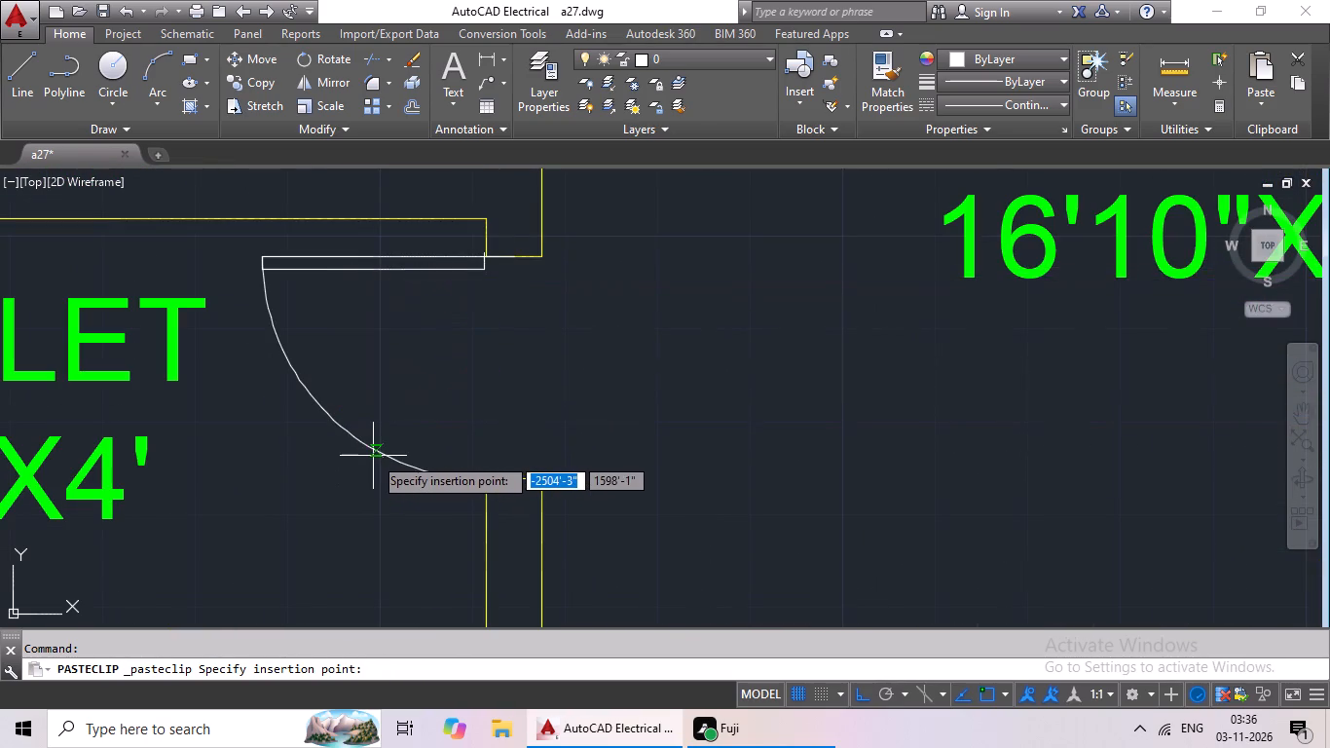
{"action": "left_click", "coordinate": [384, 467]}
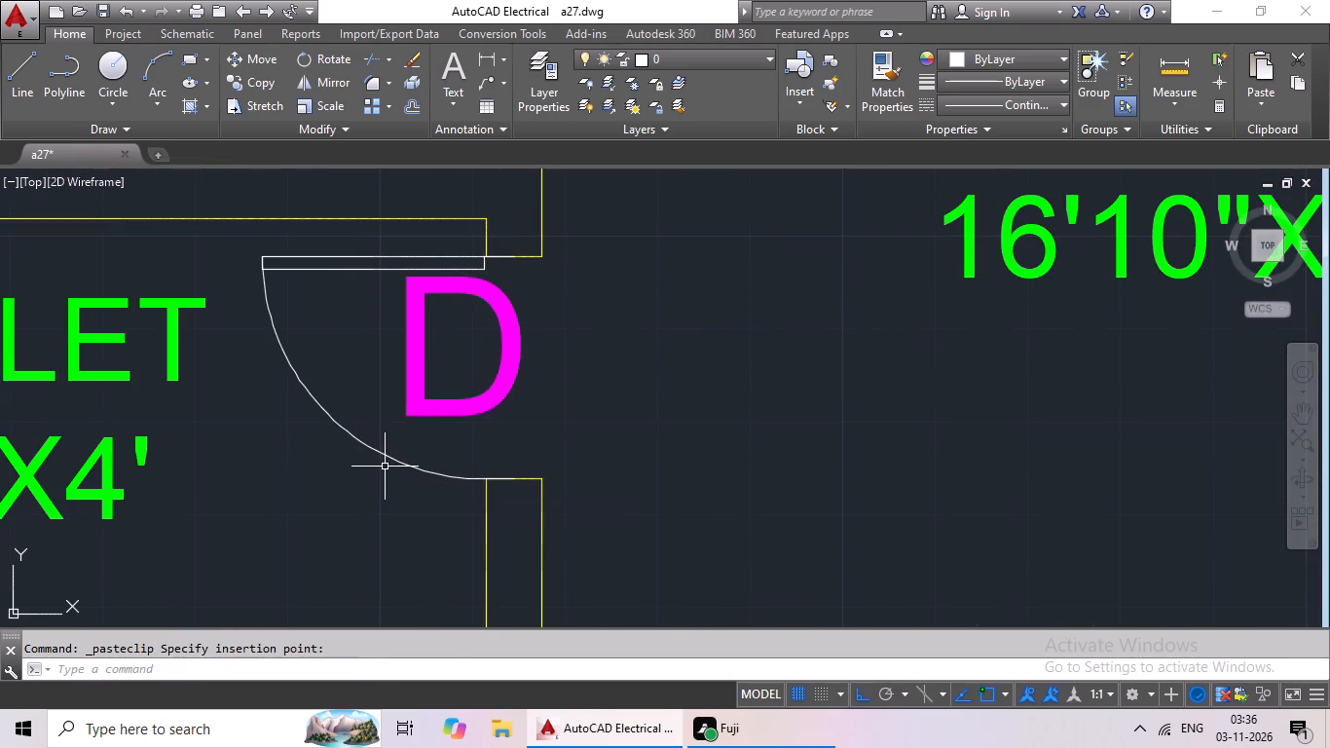
Paste a magenta D tag at the door of the narrow space west of the southwestern M.BED.
{"action": "key", "text": "ctrl+v"}
{"action": "scroll", "coordinate": [385, 466], "scroll_direction": "down", "scroll_amount": 5, "text": "ctrl"}
{"action": "scroll", "coordinate": [318, 471], "scroll_direction": "up", "scroll_amount": 6}
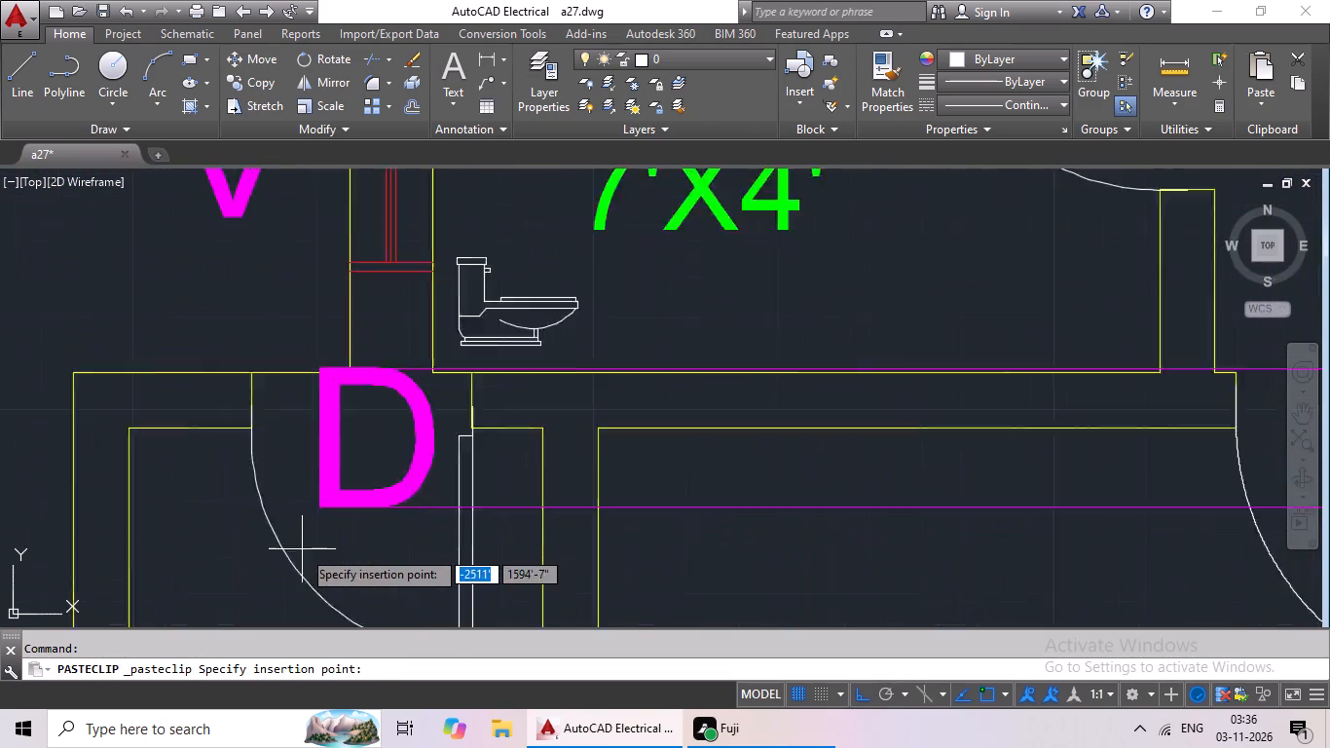
{"action": "left_click", "coordinate": [275, 599]}
{"action": "scroll", "coordinate": [392, 478], "scroll_direction": "down", "scroll_amount": 4}
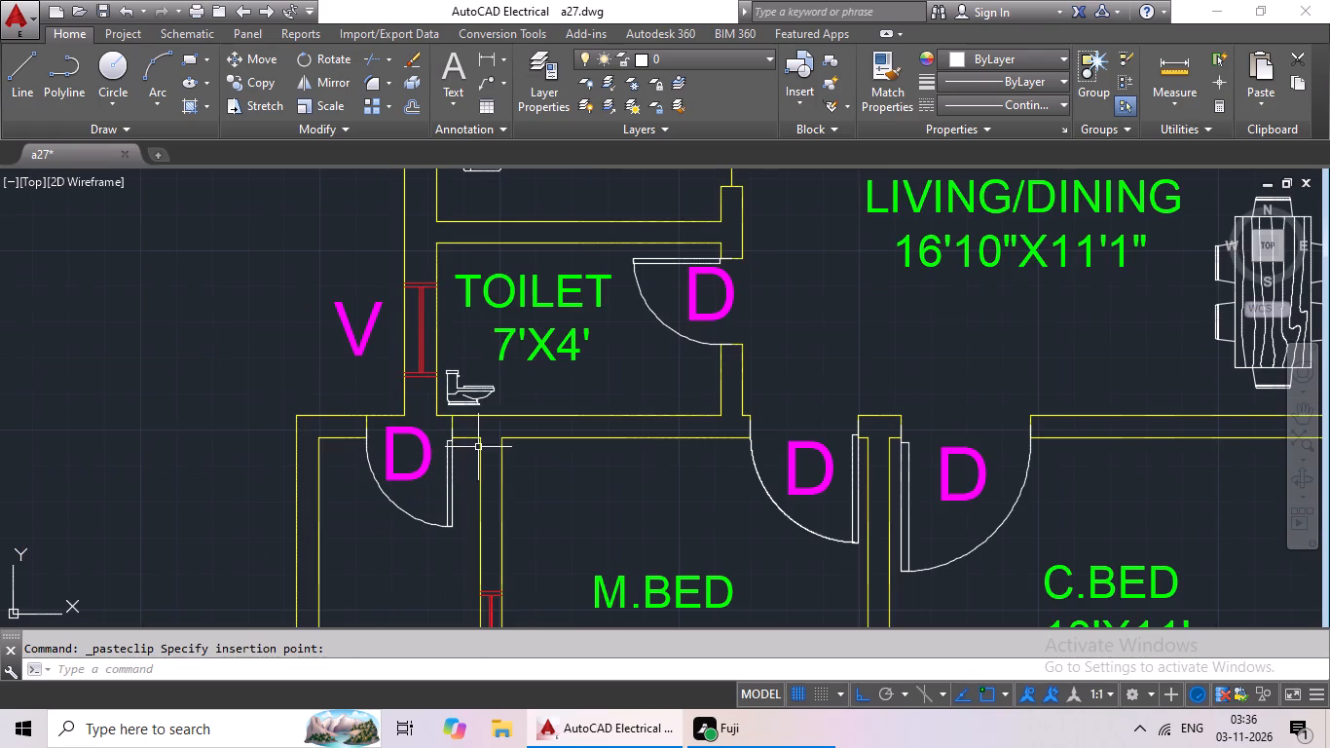
Copy the cyan W tag beside the second floor plan's eastern 6'7"X6 KITCHEN into the empty space east of the yellow plan.
{"action": "scroll", "coordinate": [522, 379], "scroll_direction": "down", "scroll_amount": 2}
{"action": "middle_click_drag", "start_coordinate": [647, 349], "coordinate": [581, 459]}
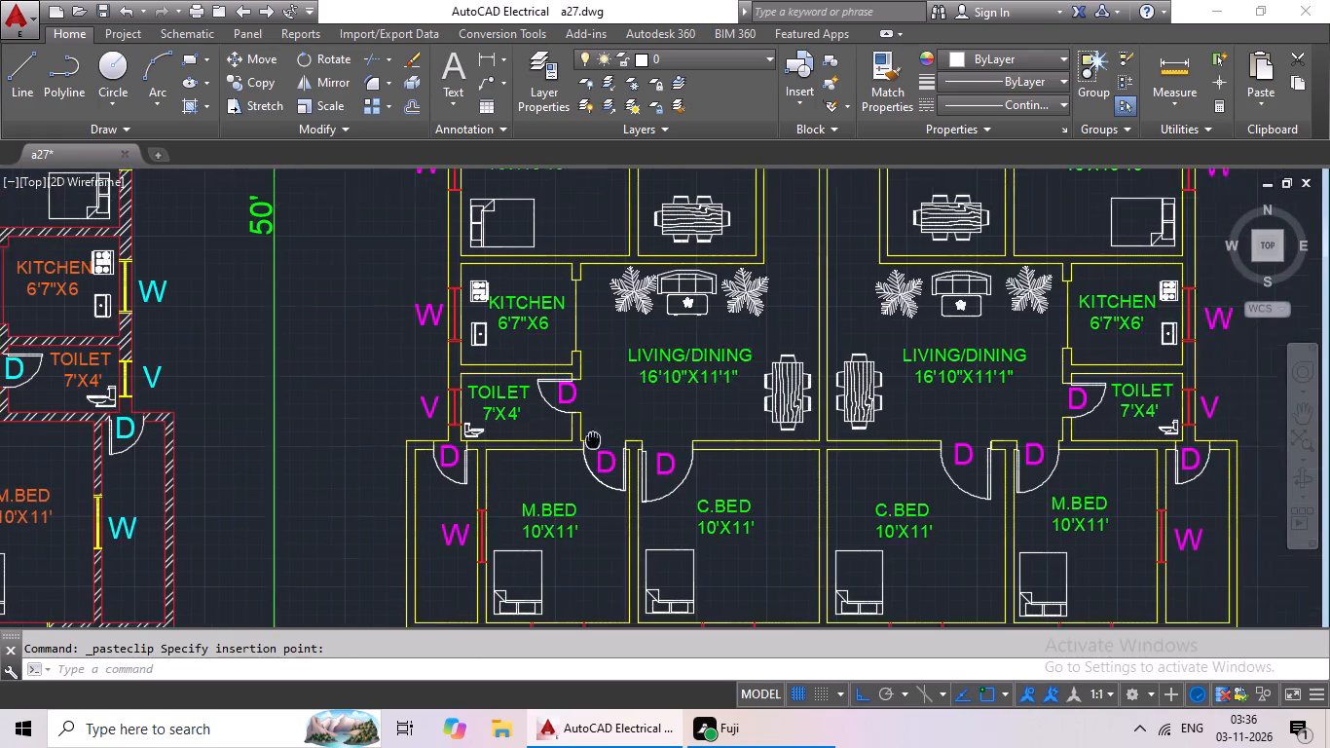
{"action": "middle_click_drag", "start_coordinate": [581, 459], "coordinate": [577, 465]}
{"action": "scroll", "coordinate": [619, 415], "scroll_direction": "down", "scroll_amount": 1}
{"action": "middle_click_drag", "start_coordinate": [621, 412], "coordinate": [597, 421]}
{"action": "middle_click_drag", "start_coordinate": [609, 414], "coordinate": [678, 388]}
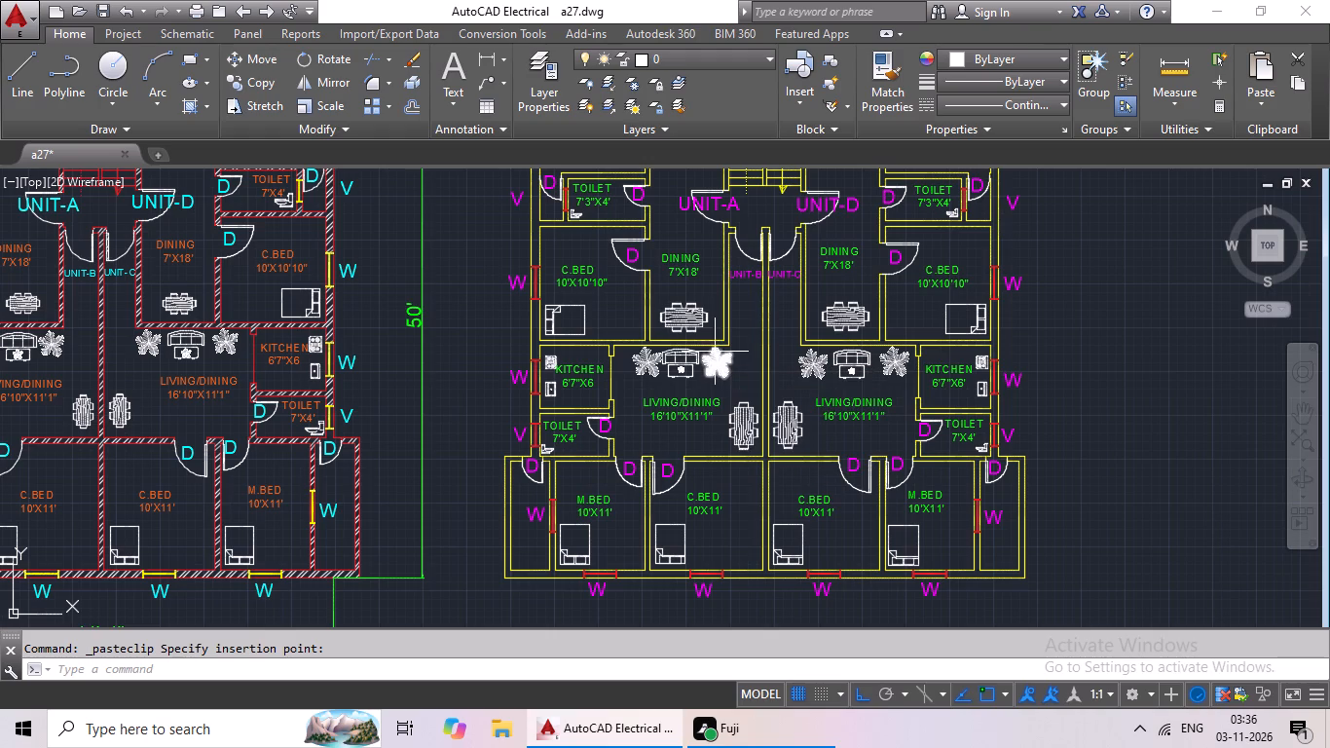
{"action": "scroll", "coordinate": [319, 366], "scroll_direction": "up", "scroll_amount": 4}
{"action": "left_click", "coordinate": [527, 344]}
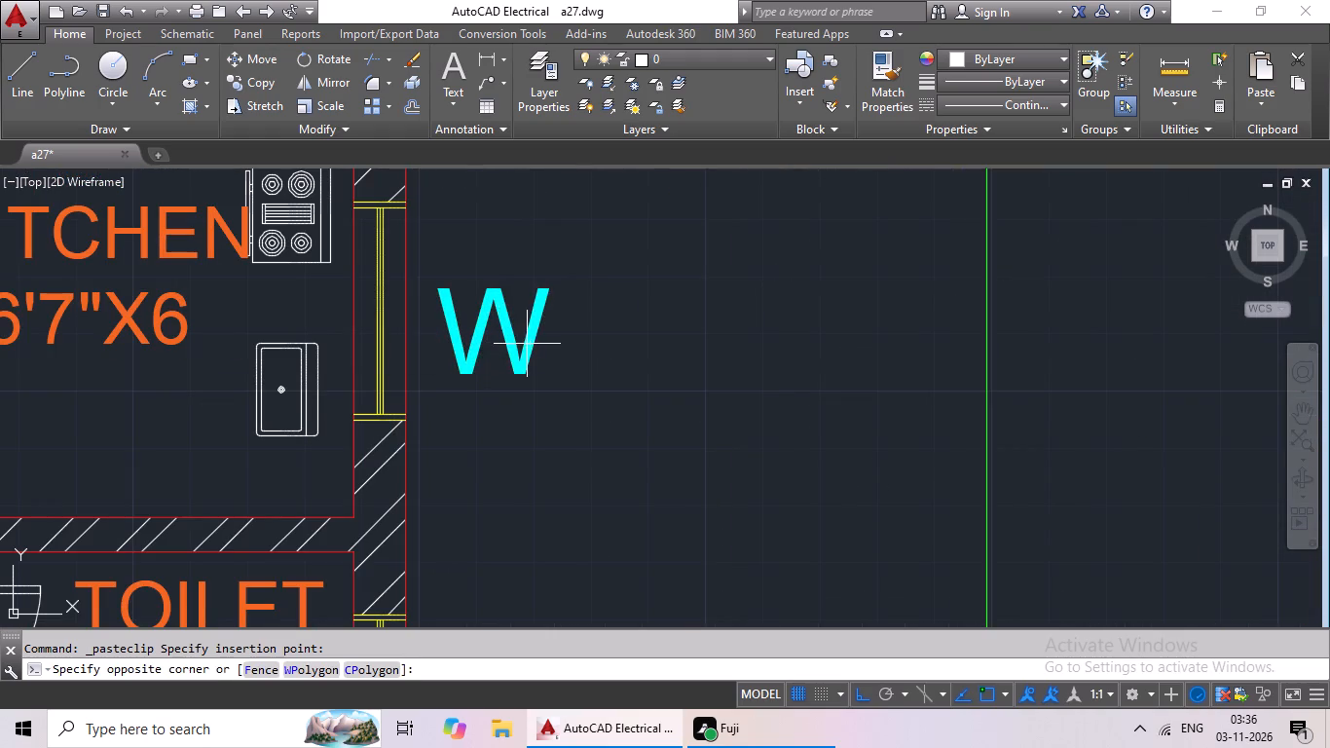
{"action": "left_click", "coordinate": [517, 360]}
{"action": "key", "text": "ctrl+c"}
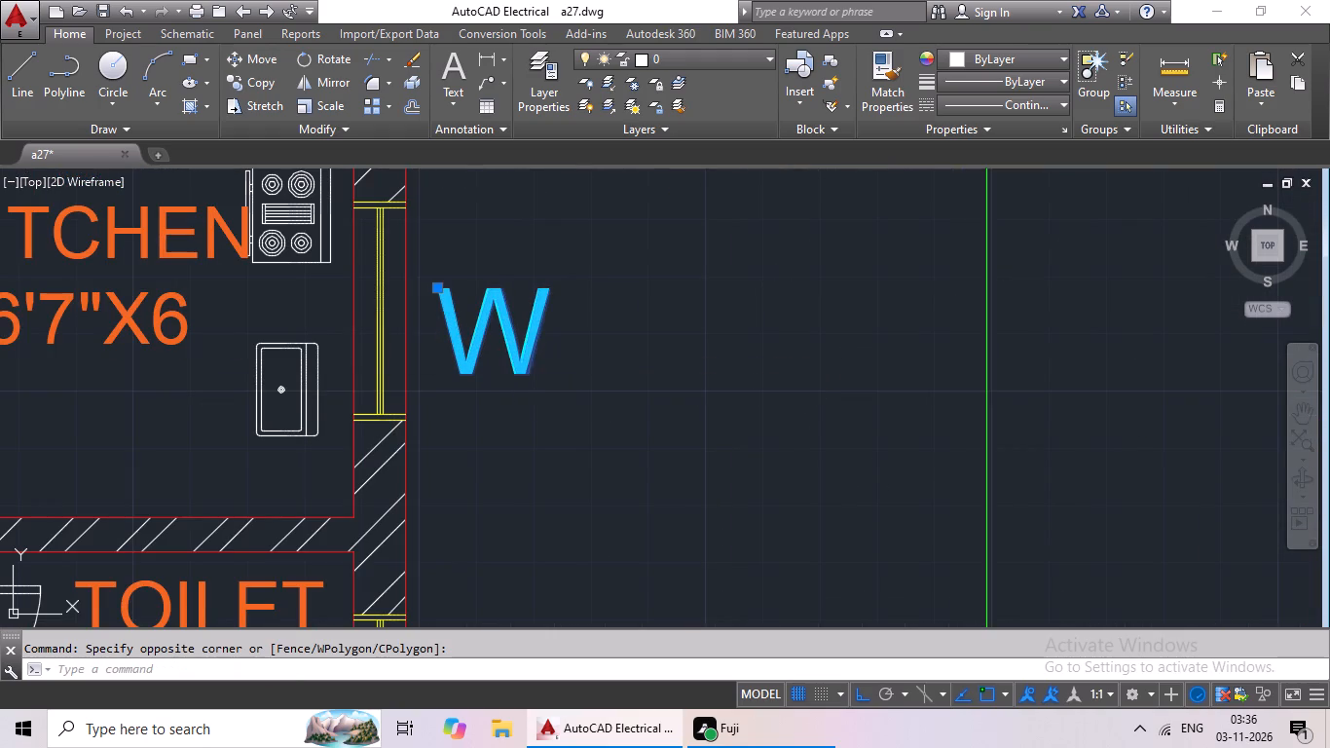
{"action": "key", "text": "ctrl+v"}
{"action": "scroll", "coordinate": [627, 330], "scroll_direction": "down", "scroll_amount": 7, "text": "ctrl"}
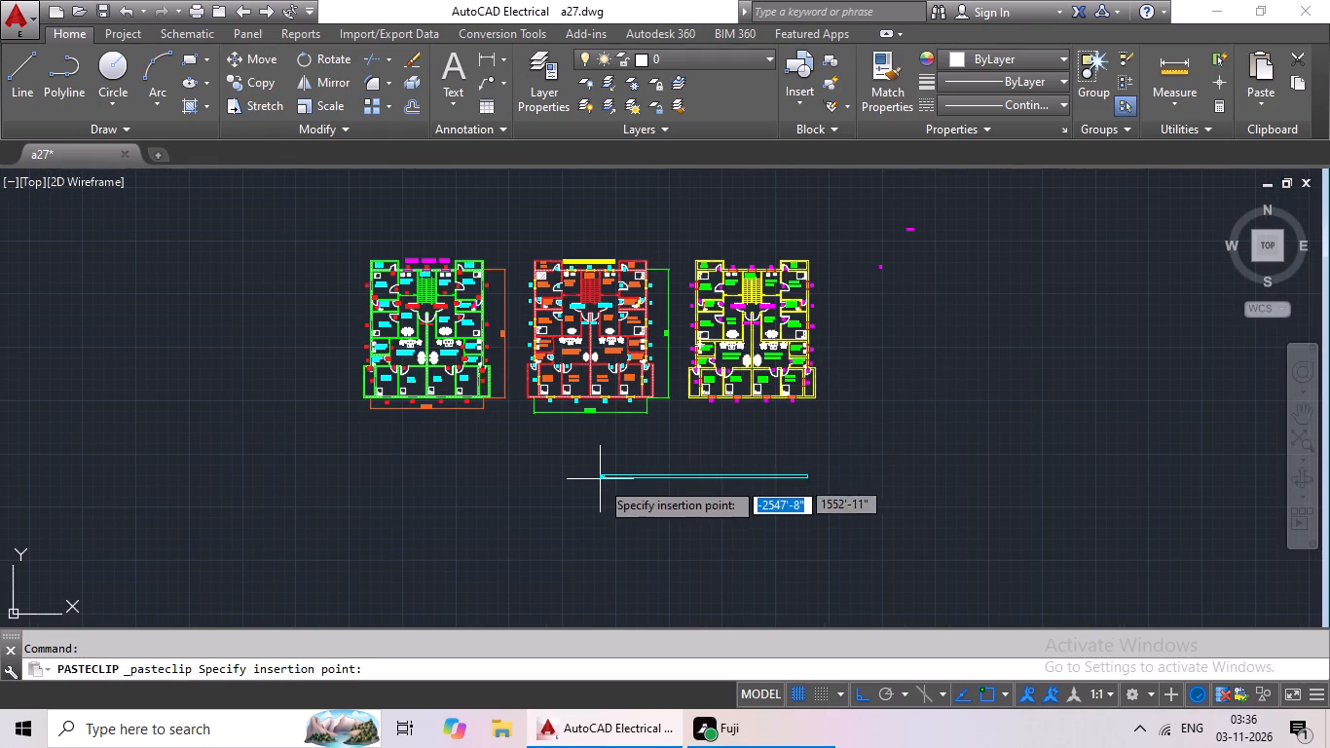
{"action": "scroll", "coordinate": [883, 310], "scroll_direction": "up", "scroll_amount": 3}
{"action": "middle_click_drag", "start_coordinate": [878, 319], "coordinate": [776, 381]}
{"action": "scroll", "coordinate": [794, 364], "scroll_direction": "up", "scroll_amount": 2}
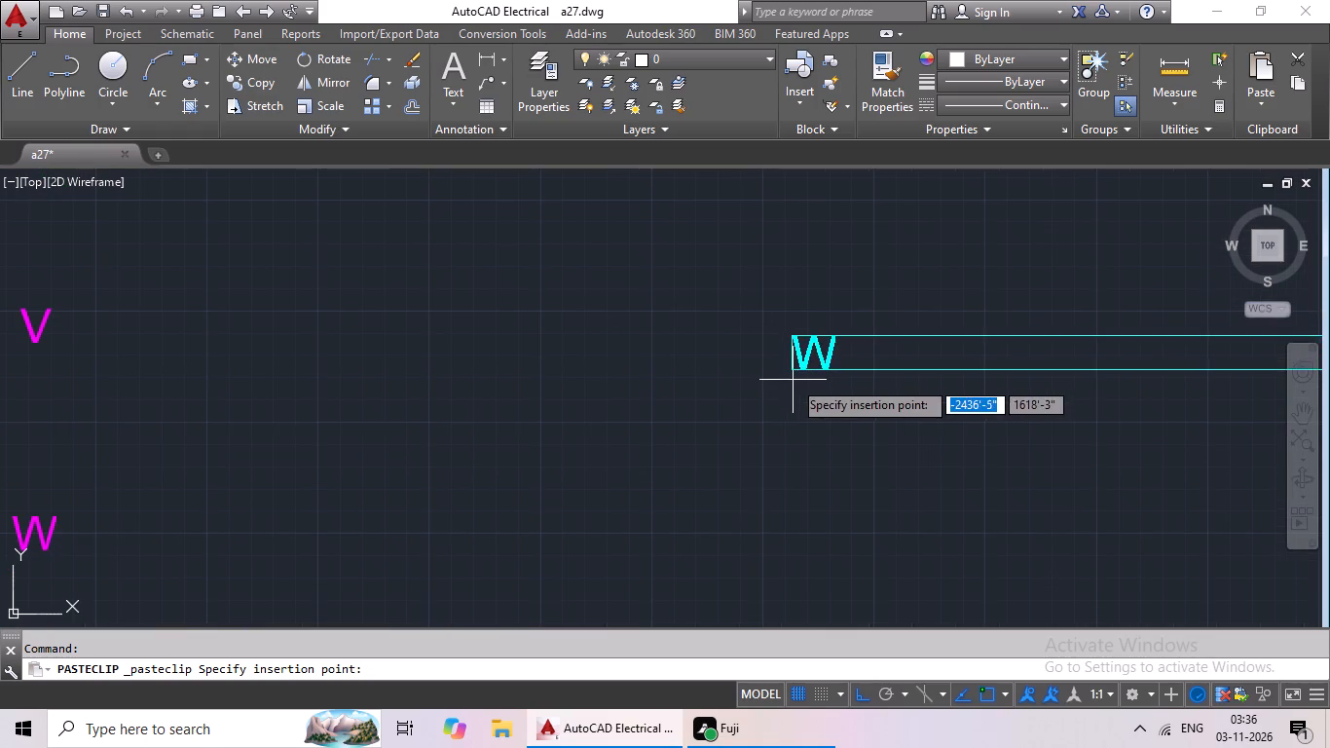
{"action": "left_click", "coordinate": [794, 381]}
Change the text of the cyan W copy east of the yellow plan to O.
{"action": "triple_click", "coordinate": [819, 361]}
{"action": "double_click", "coordinate": [824, 359]}
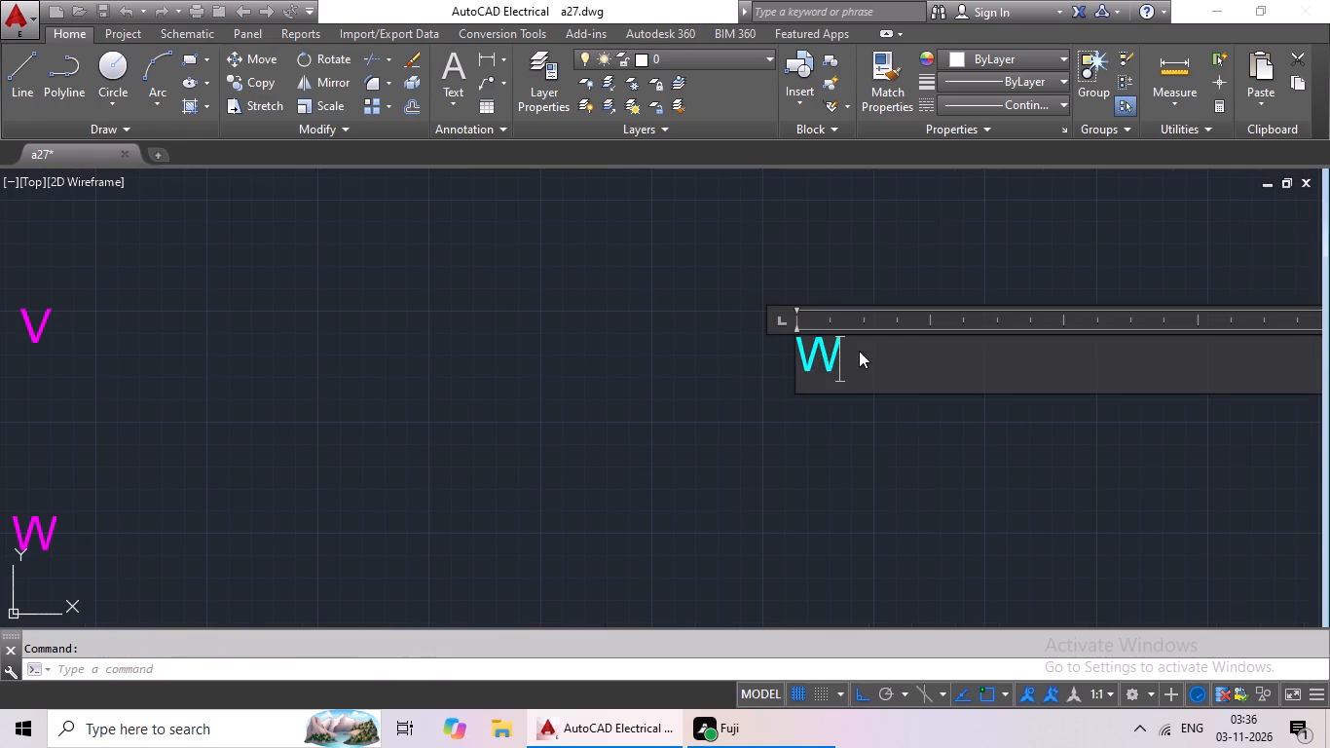
{"action": "key", "text": "BackSpace"}
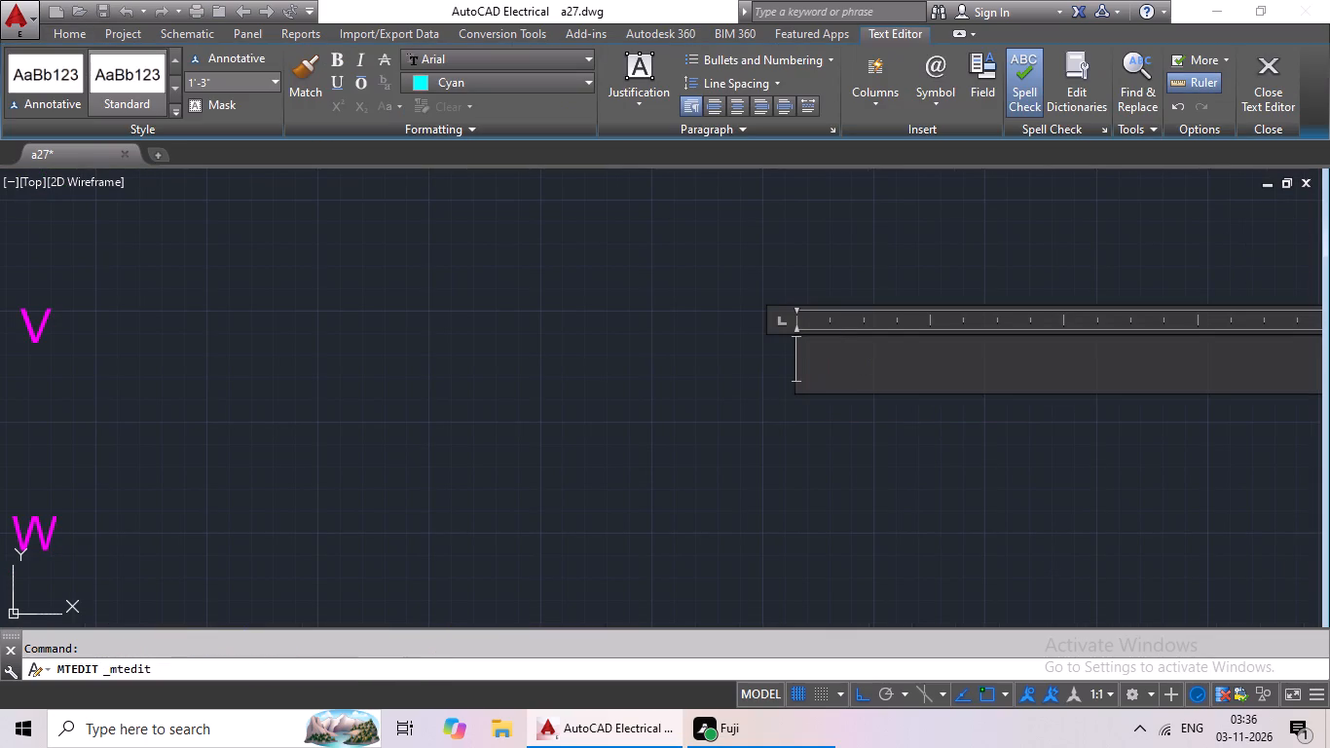
{"action": "key", "text": "shift+o"}
{"action": "left_click", "coordinate": [749, 394]}
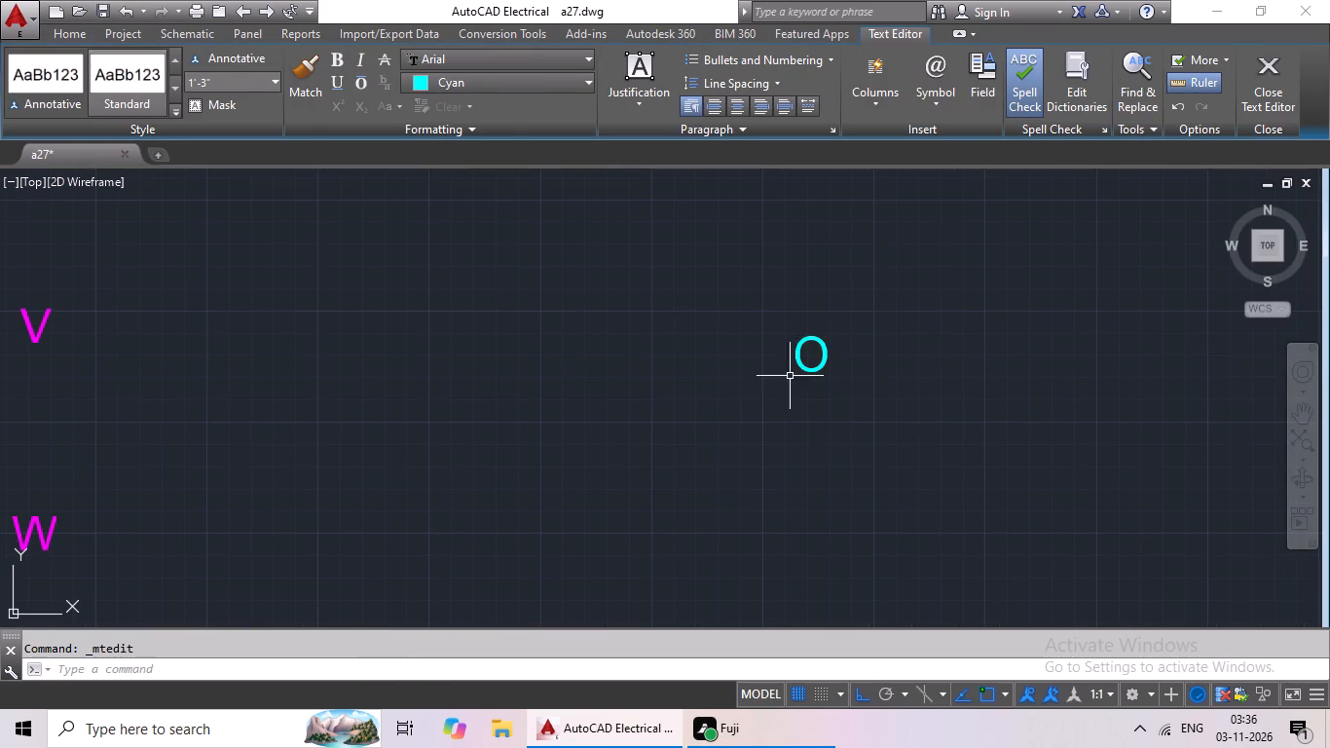
Copy the cyan O tag to the opening of the second floor plan's eastern 6'7"X6 KITCHEN.
{"action": "left_click", "coordinate": [815, 341]}
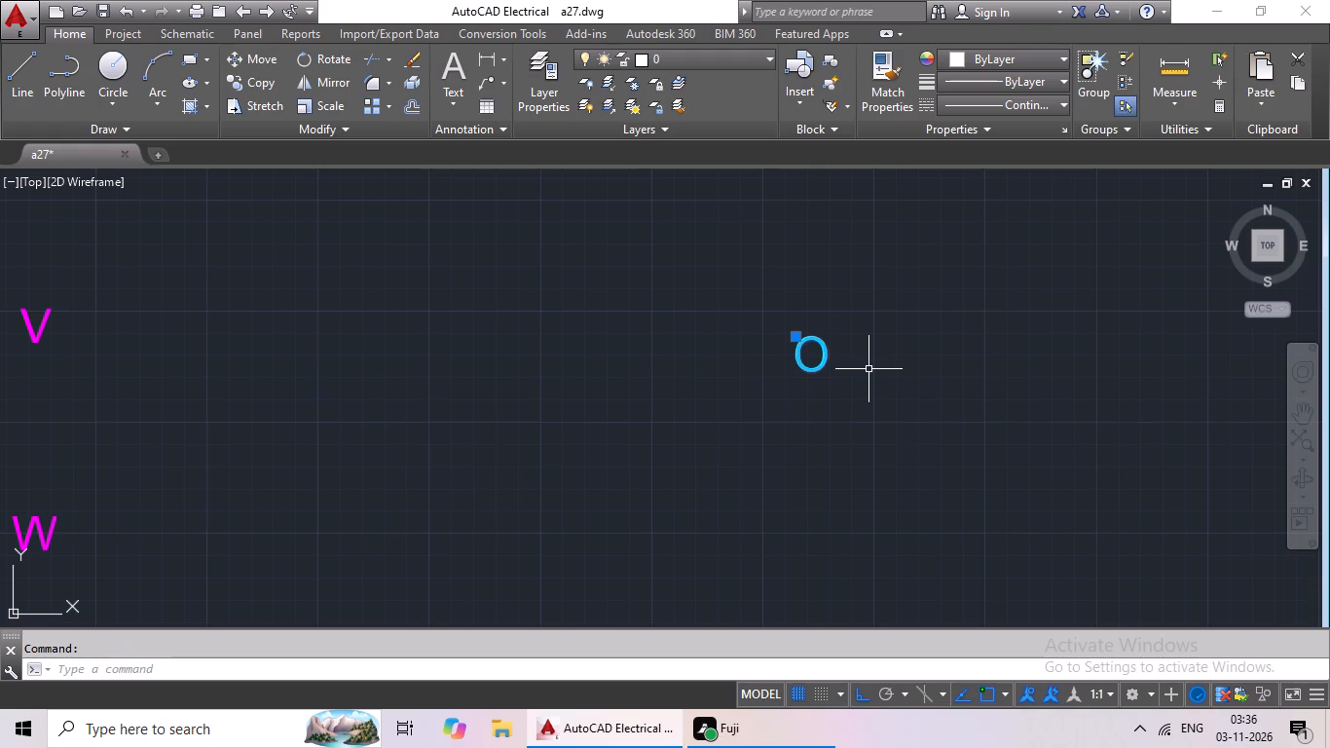
{"action": "key", "text": "ctrl+c"}
{"action": "key", "text": "ctrl+v"}
{"action": "scroll", "coordinate": [637, 448], "scroll_direction": "down", "scroll_amount": 2, "text": "ctrl"}
{"action": "scroll", "coordinate": [572, 458], "scroll_direction": "down", "scroll_amount": 3}
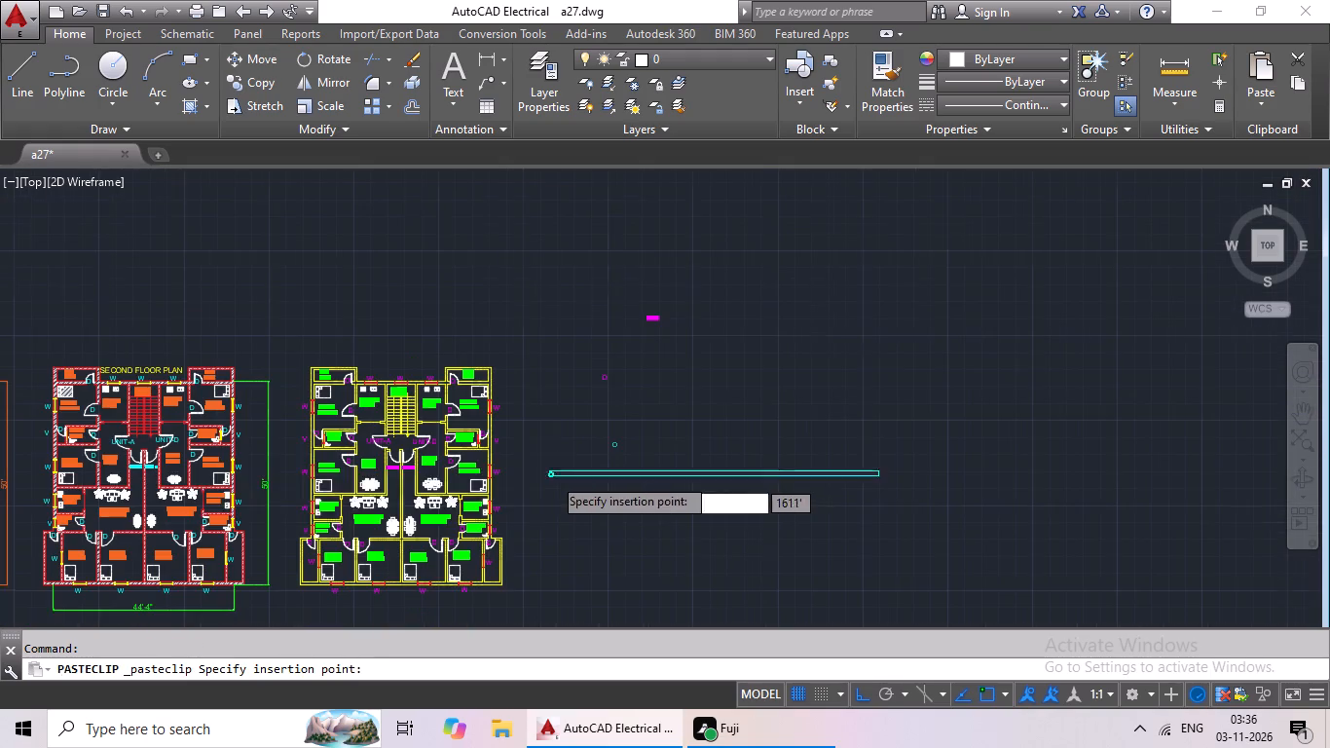
{"action": "scroll", "coordinate": [243, 467], "scroll_direction": "up", "scroll_amount": 4}
{"action": "middle_click_drag", "start_coordinate": [165, 499], "coordinate": [552, 363]}
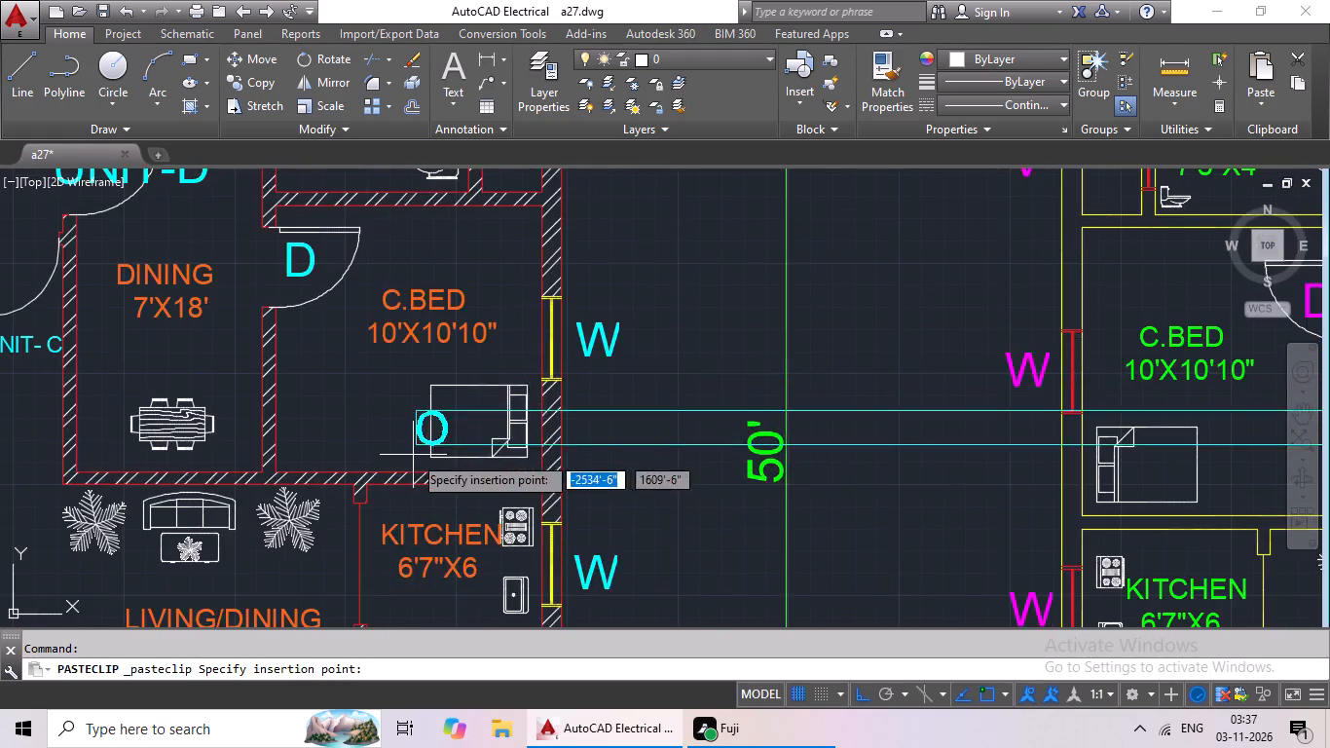
{"action": "middle_click_drag", "start_coordinate": [415, 446], "coordinate": [479, 238]}
{"action": "scroll", "coordinate": [427, 375], "scroll_direction": "up", "scroll_amount": 4}
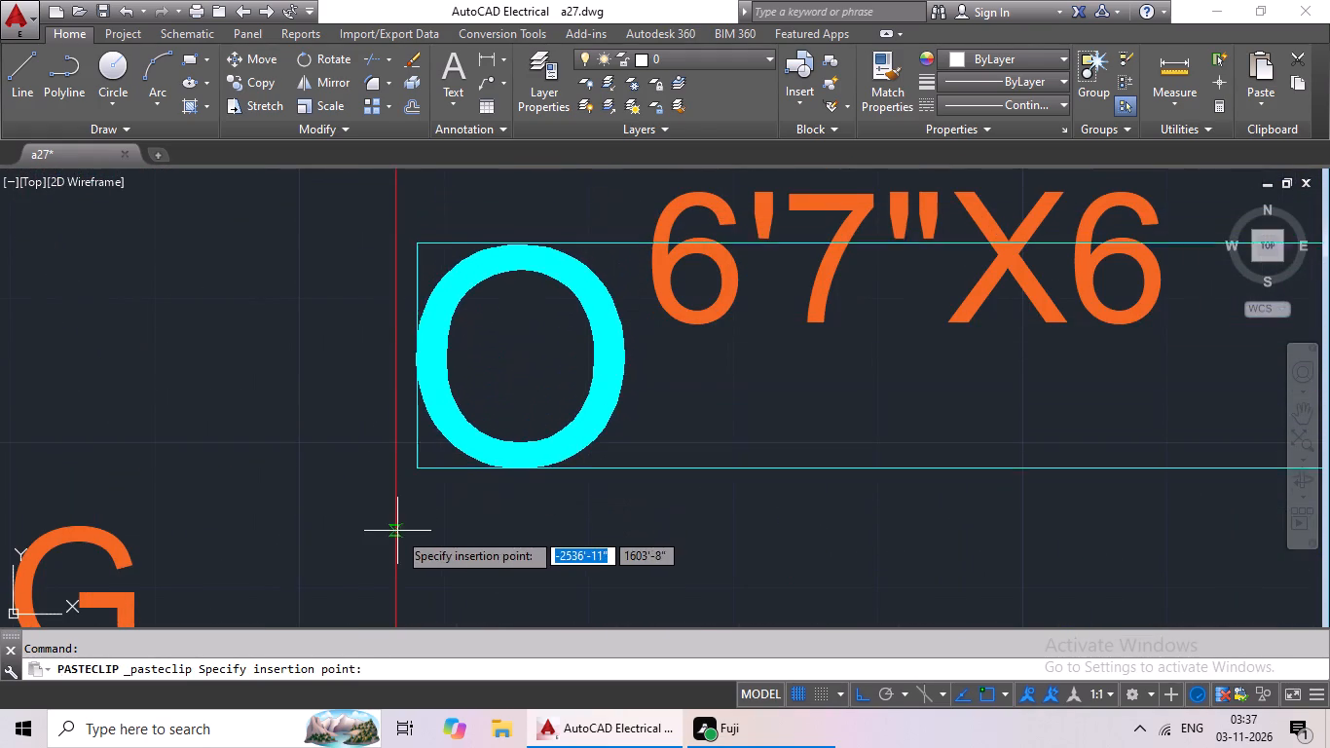
{"action": "left_click", "coordinate": [388, 553]}
Paste a cyan O tag at the opening between the second floor plan's western 6'7X6' KITCHEN and LIVING/DINING.
{"action": "key", "text": "ctrl+v"}
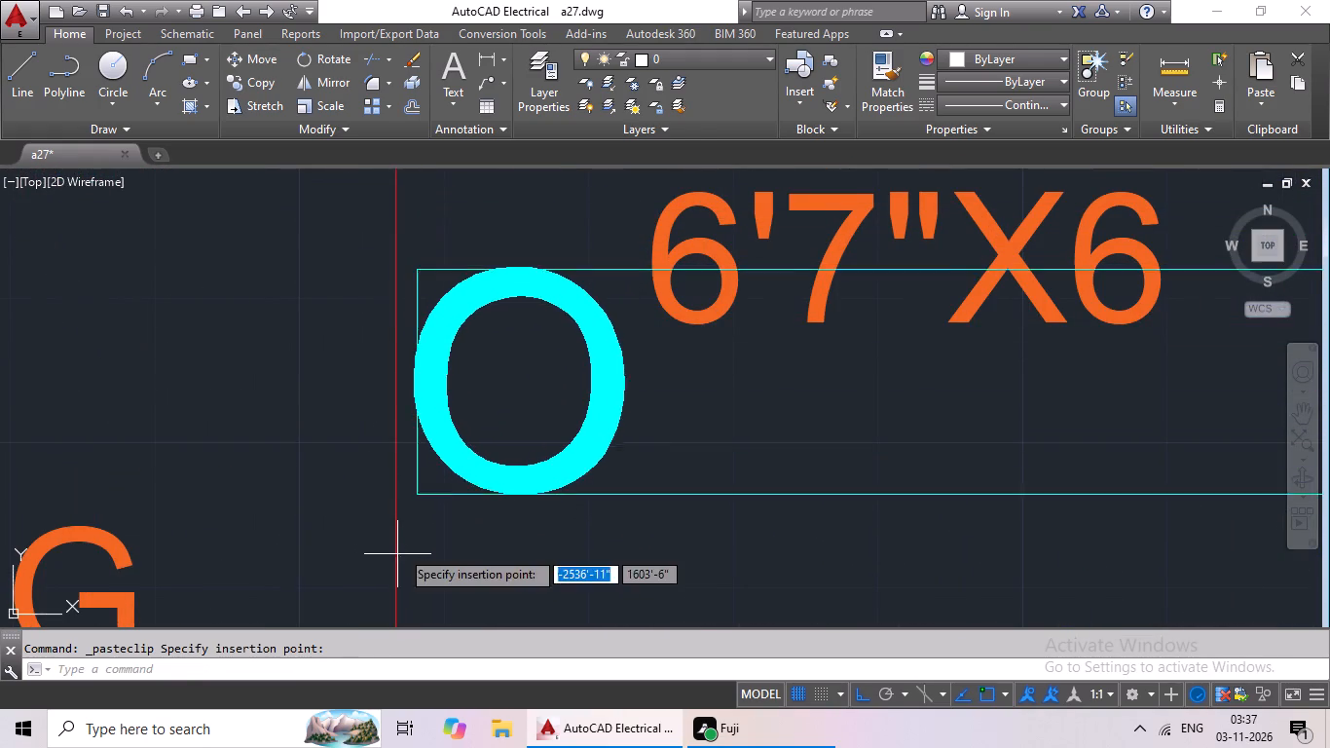
{"action": "scroll", "coordinate": [421, 520], "scroll_direction": "down", "scroll_amount": 5, "text": "ctrl"}
{"action": "middle_click_drag", "start_coordinate": [335, 536], "coordinate": [540, 433]}
{"action": "middle_click_drag", "start_coordinate": [500, 542], "coordinate": [611, 450]}
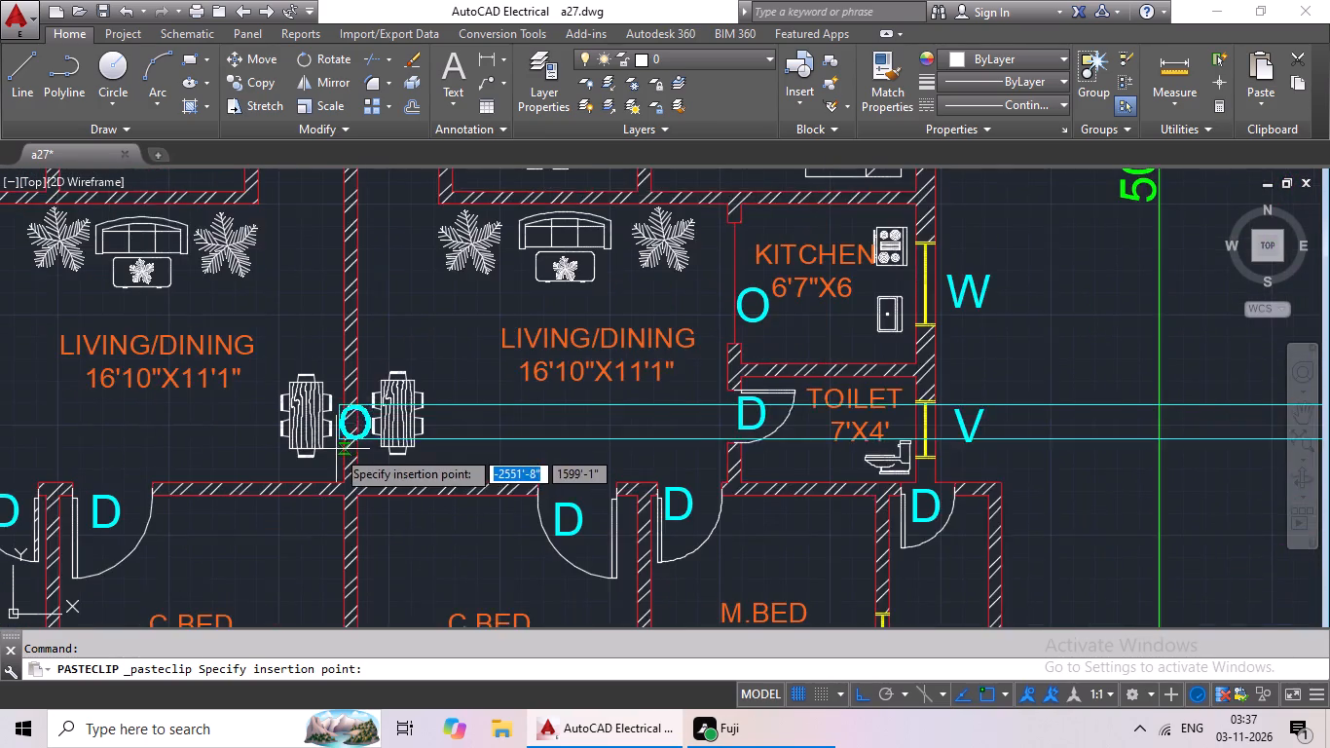
{"action": "middle_click_drag", "start_coordinate": [338, 449], "coordinate": [591, 346]}
{"action": "middle_click_drag", "start_coordinate": [288, 351], "coordinate": [313, 592]}
{"action": "scroll", "coordinate": [234, 454], "scroll_direction": "up", "scroll_amount": 1}
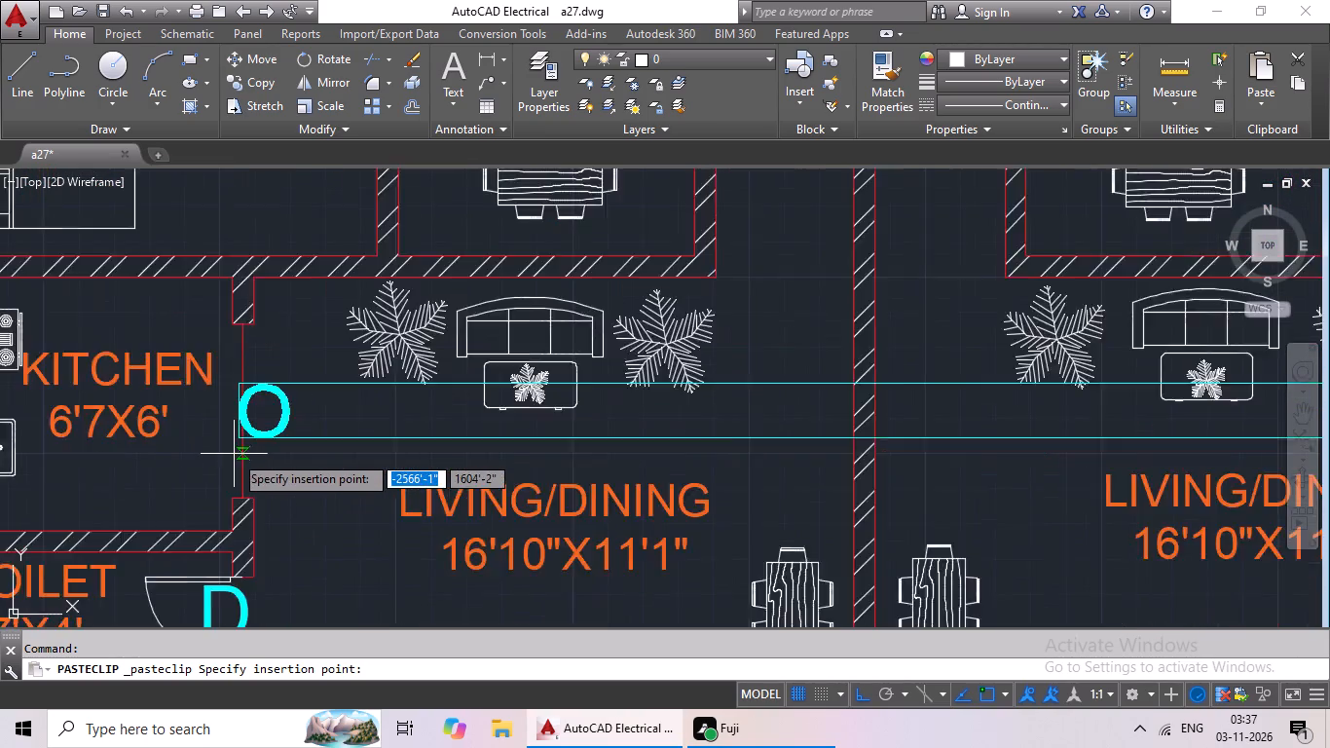
{"action": "scroll", "coordinate": [234, 454], "scroll_direction": "up", "scroll_amount": 1}
{"action": "left_click", "coordinate": [261, 456]}
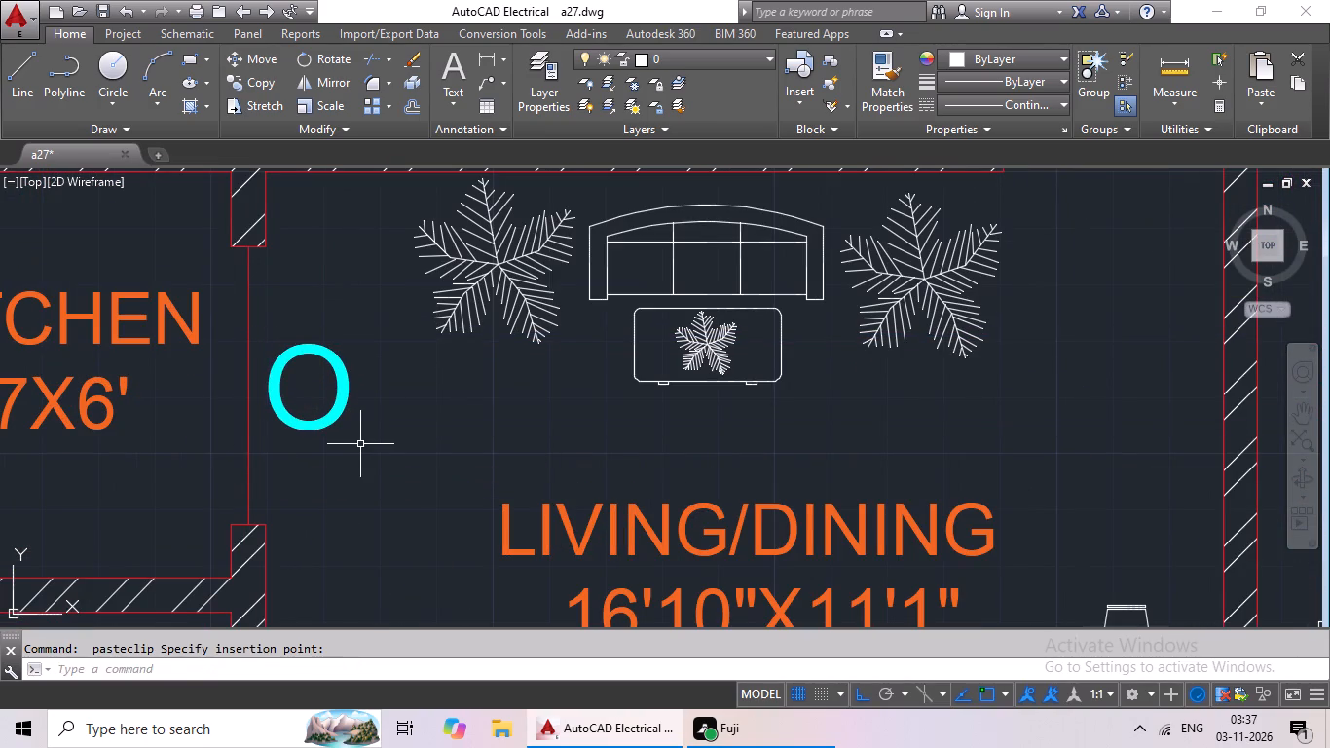
Paste a cyan O tag at the opening south of the second floor plan's 7'X9' KITCHEN.
{"action": "key", "text": "ctrl+v"}
{"action": "scroll", "coordinate": [400, 428], "scroll_direction": "down", "scroll_amount": 3, "text": "ctrl"}
{"action": "middle_click_drag", "start_coordinate": [506, 381], "coordinate": [486, 527]}
{"action": "middle_click_drag", "start_coordinate": [552, 372], "coordinate": [531, 522]}
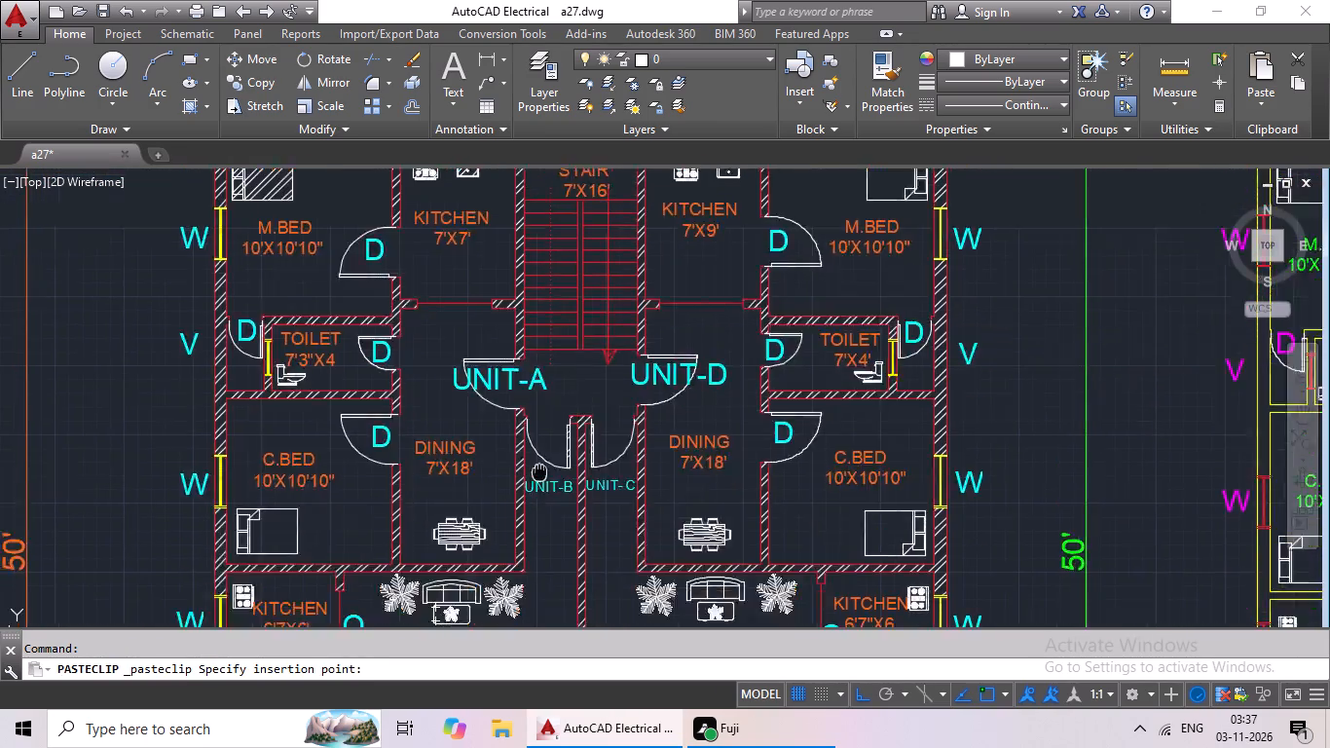
{"action": "middle_click_drag", "start_coordinate": [531, 522], "coordinate": [528, 536]}
{"action": "scroll", "coordinate": [682, 401], "scroll_direction": "up", "scroll_amount": 3}
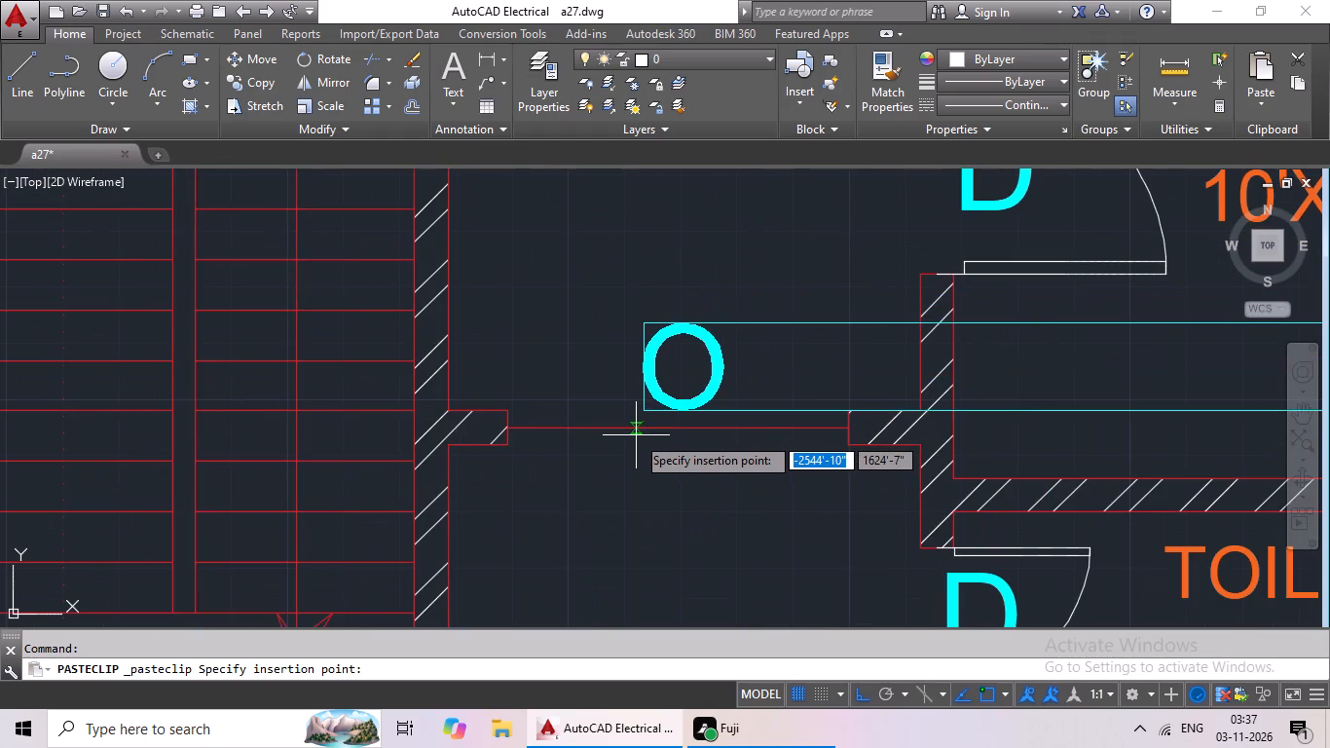
{"action": "left_click", "coordinate": [635, 443]}
Paste a cyan O tag at the opening south of the second floor plan's 7'X7' KITCHEN.
{"action": "key", "text": "ctrl+v"}
{"action": "scroll", "coordinate": [639, 413], "scroll_direction": "down", "scroll_amount": 2, "text": "ctrl"}
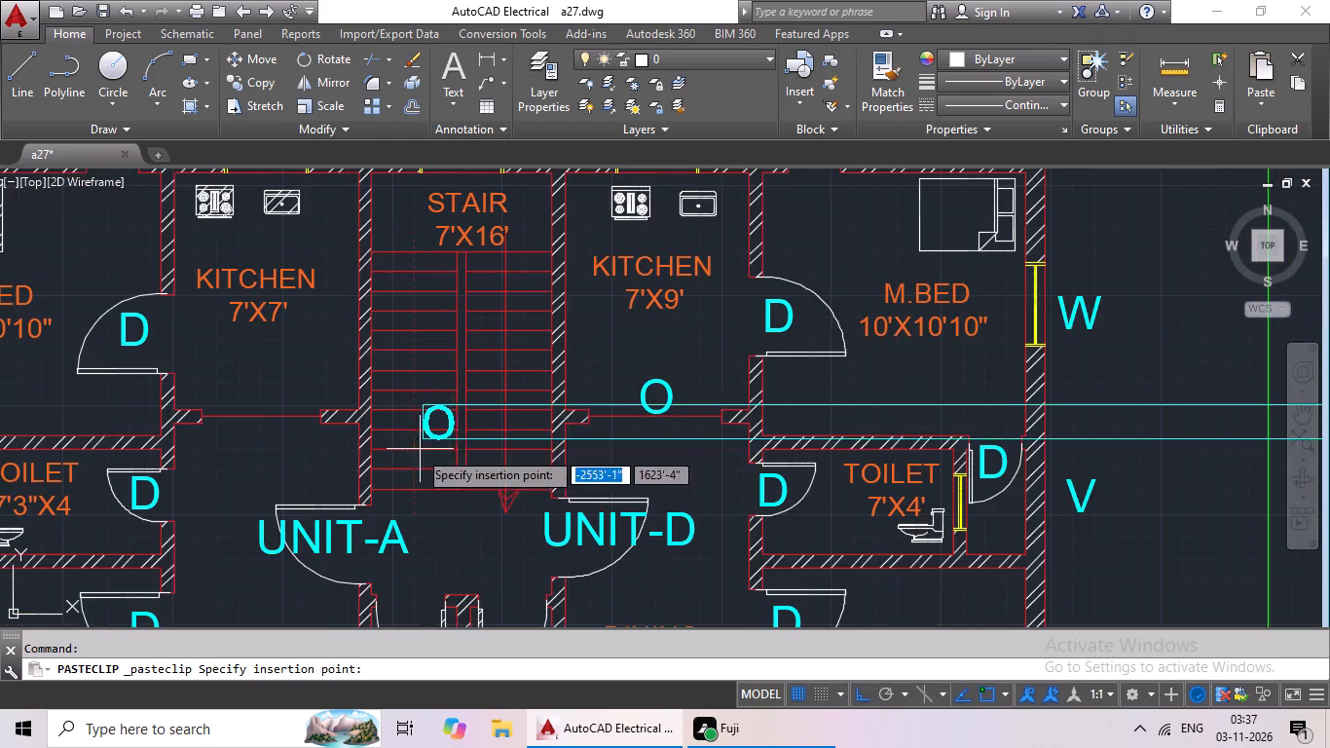
{"action": "middle_click_drag", "start_coordinate": [418, 450], "coordinate": [608, 448]}
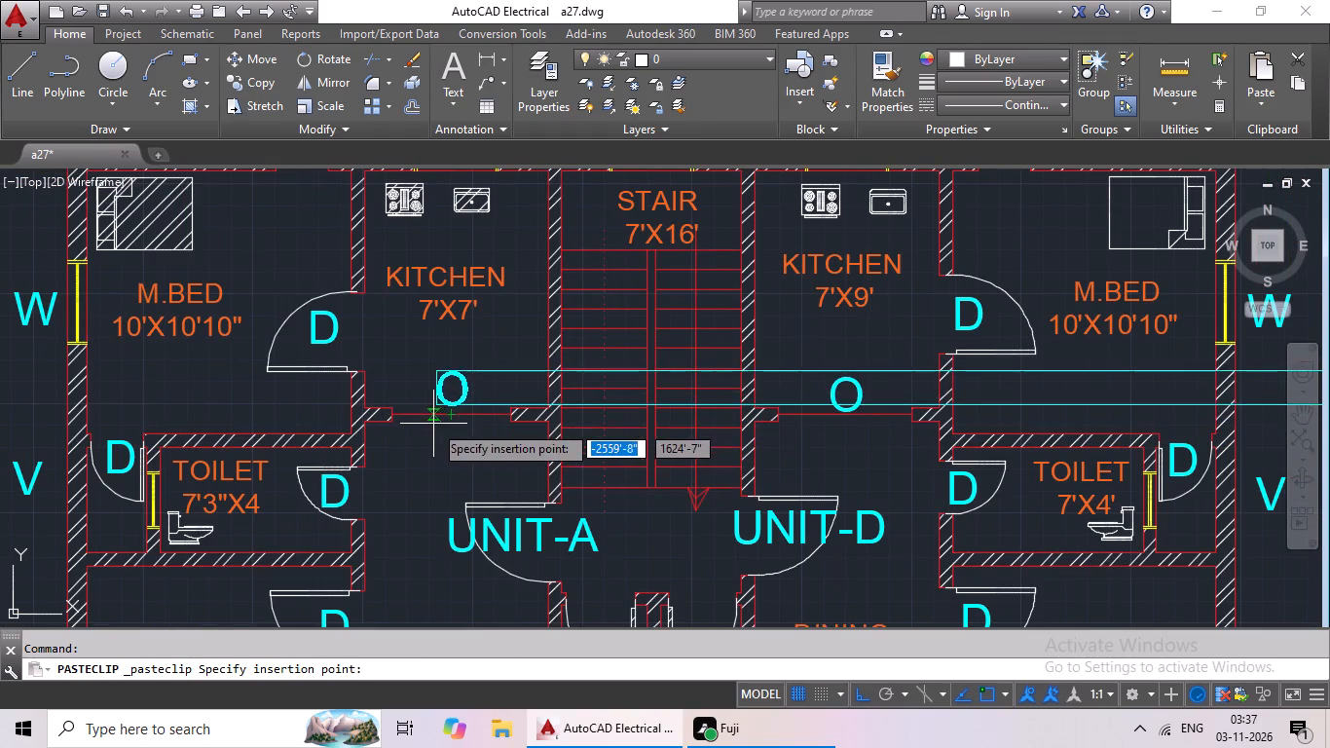
{"action": "left_click", "coordinate": [433, 424]}
Change the spare magenta D tag in the empty space east of the yellow plan to O.
{"action": "scroll", "coordinate": [524, 444], "scroll_direction": "down", "scroll_amount": 4}
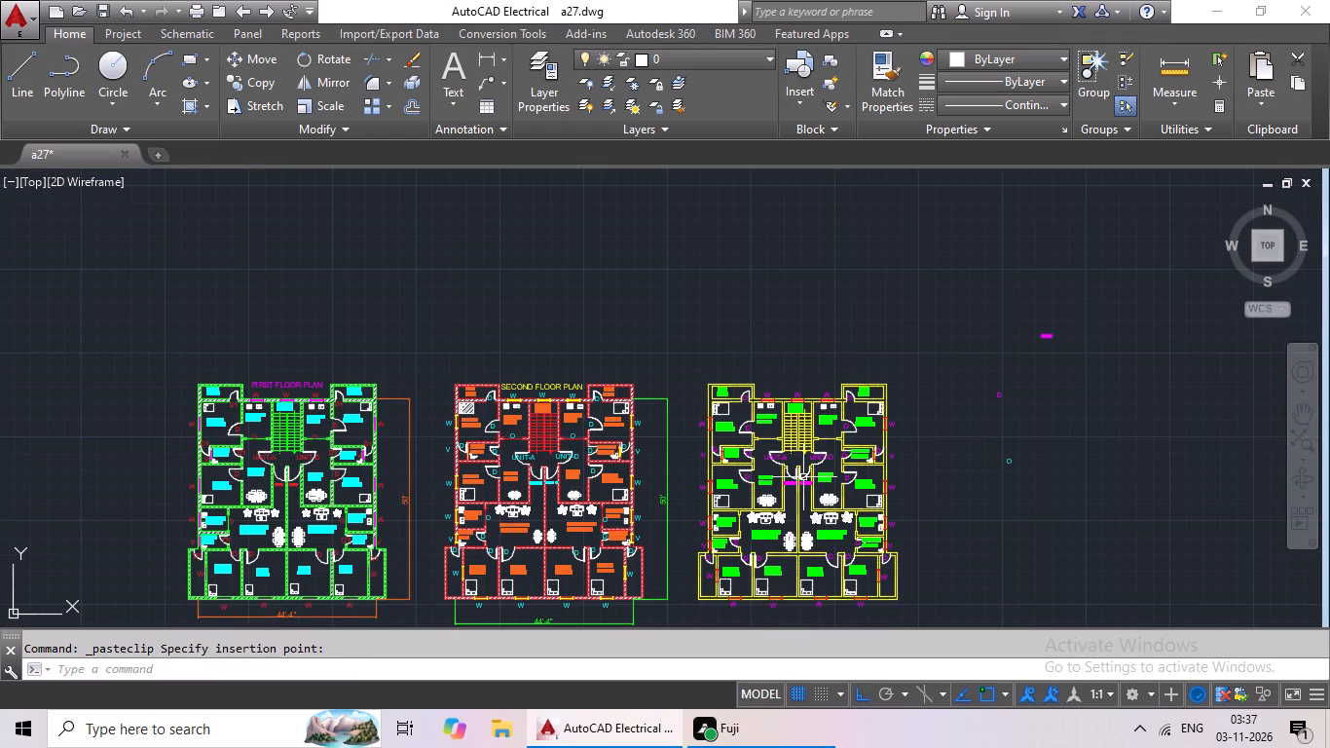
{"action": "middle_click_drag", "start_coordinate": [1047, 467], "coordinate": [855, 450]}
{"action": "scroll", "coordinate": [633, 447], "scroll_direction": "up", "scroll_amount": 3}
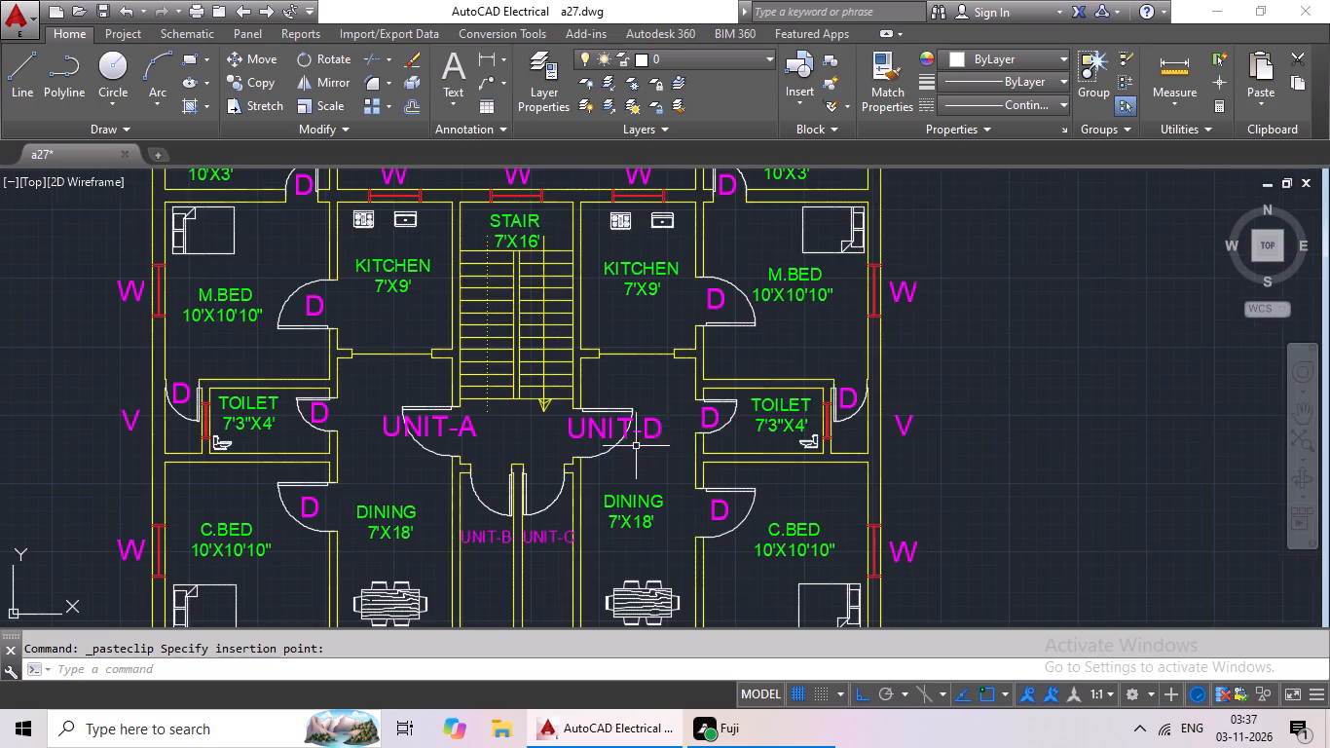
{"action": "middle_click_drag", "start_coordinate": [1063, 475], "coordinate": [854, 467]}
{"action": "scroll", "coordinate": [926, 434], "scroll_direction": "down", "scroll_amount": 1}
{"action": "middle_click_drag", "start_coordinate": [946, 441], "coordinate": [897, 479]}
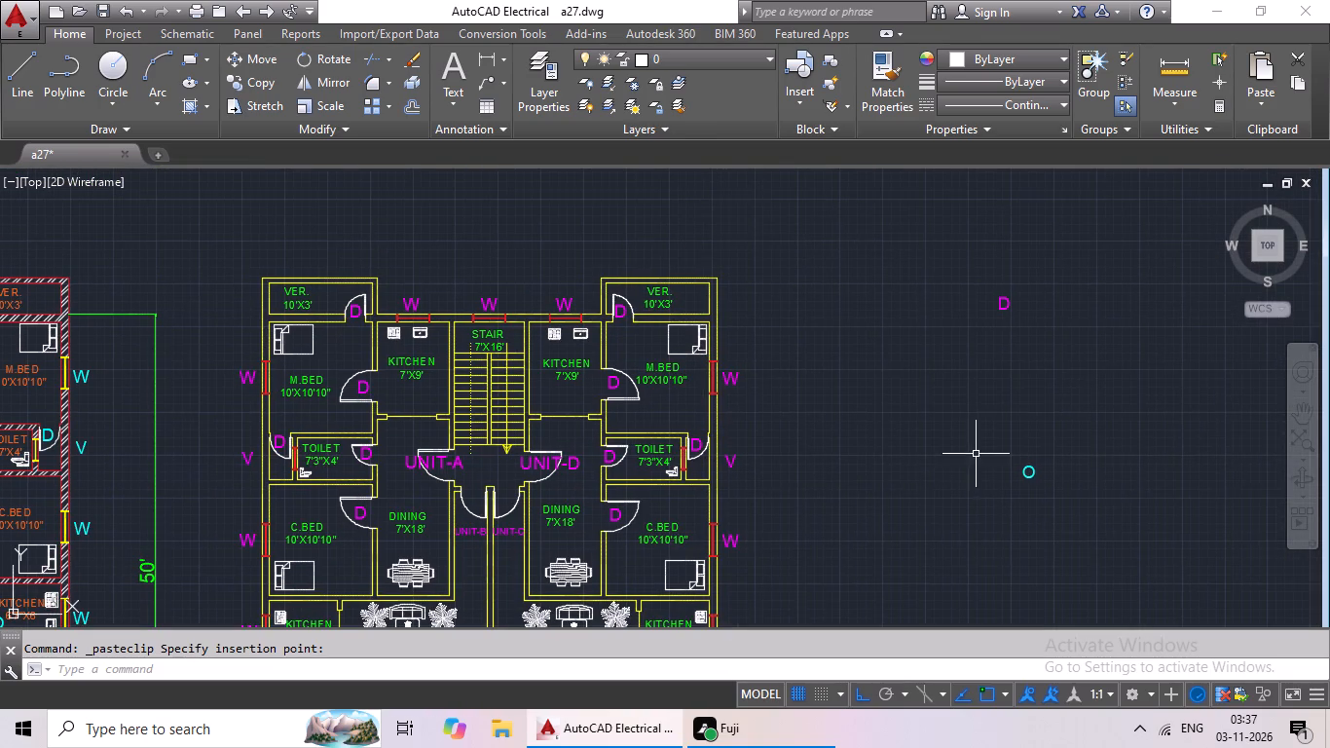
{"action": "middle_click_drag", "start_coordinate": [952, 459], "coordinate": [937, 290]}
{"action": "scroll", "coordinate": [914, 339], "scroll_direction": "down", "scroll_amount": 1}
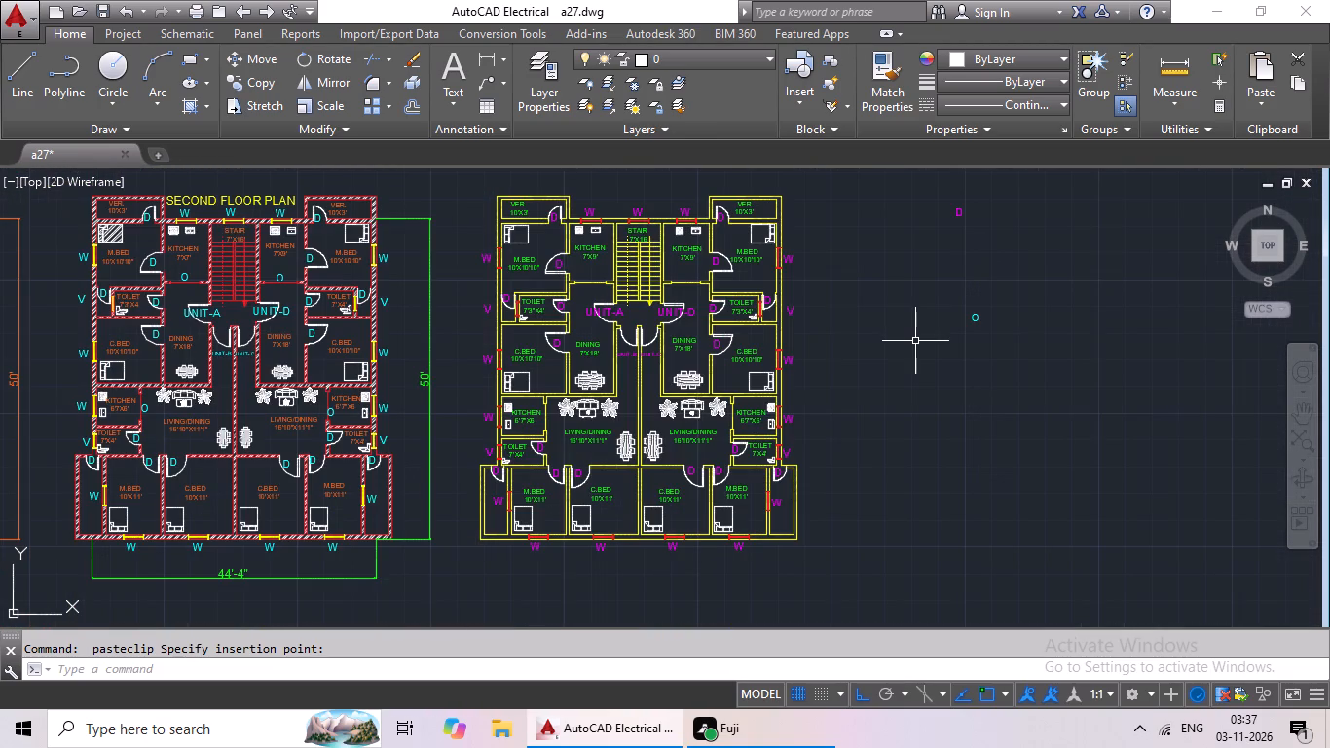
{"action": "middle_click_drag", "start_coordinate": [926, 352], "coordinate": [875, 456]}
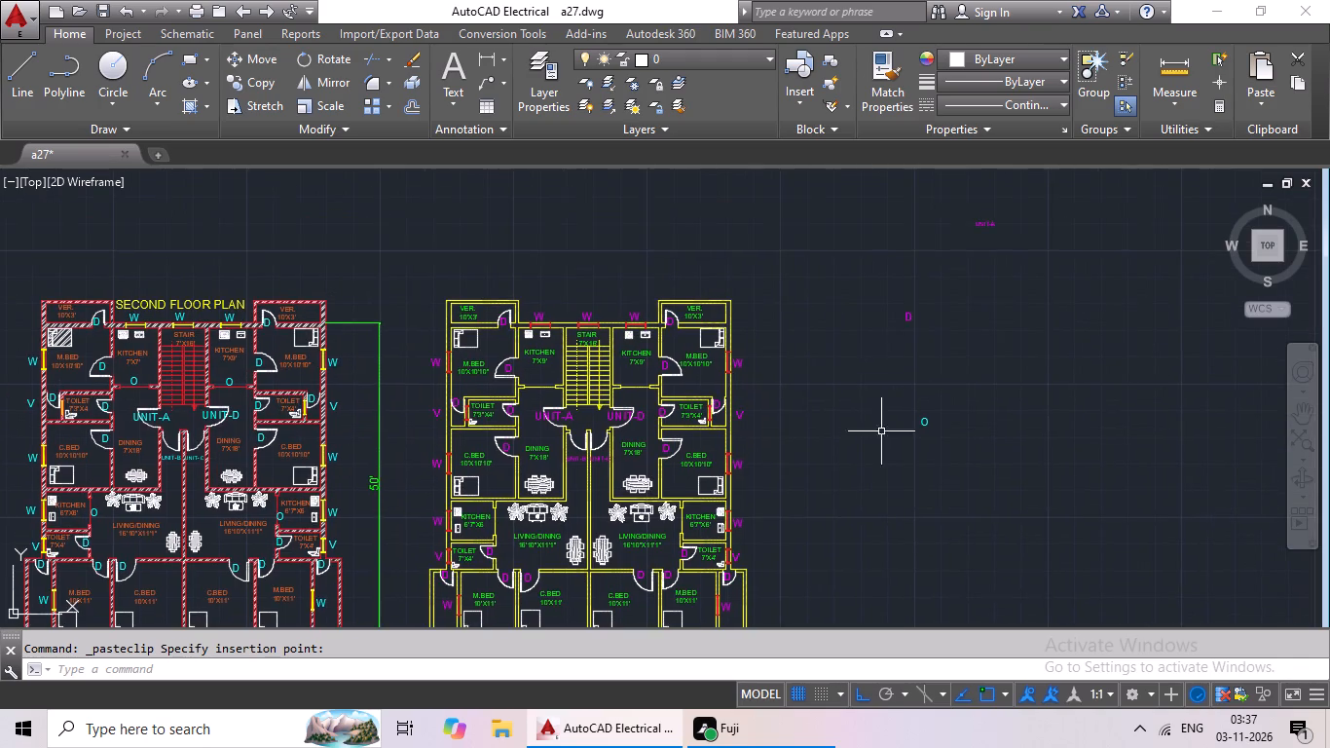
{"action": "scroll", "coordinate": [911, 318], "scroll_direction": "up", "scroll_amount": 3}
{"action": "double_click", "coordinate": [911, 314]}
{"action": "left_click", "coordinate": [968, 299]}
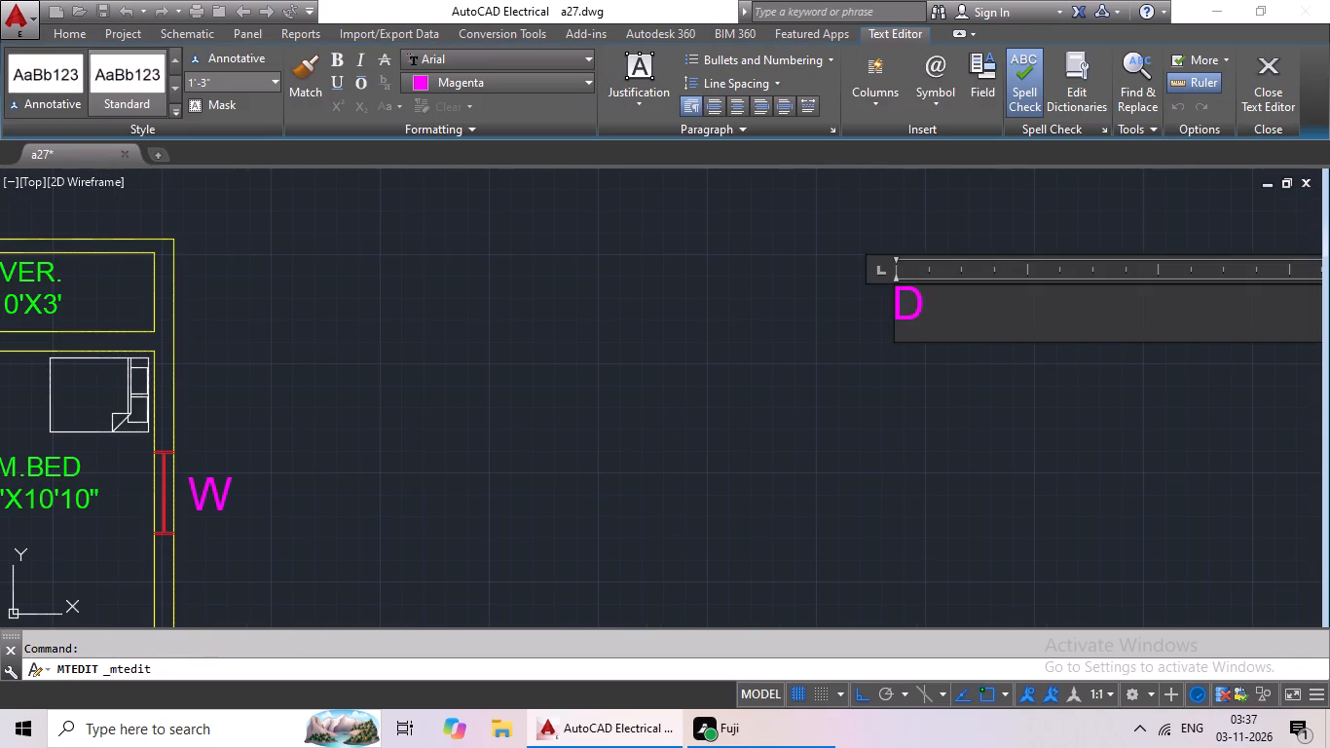
{"action": "key", "text": "BackSpace"}
{"action": "key", "text": "shift+o"}
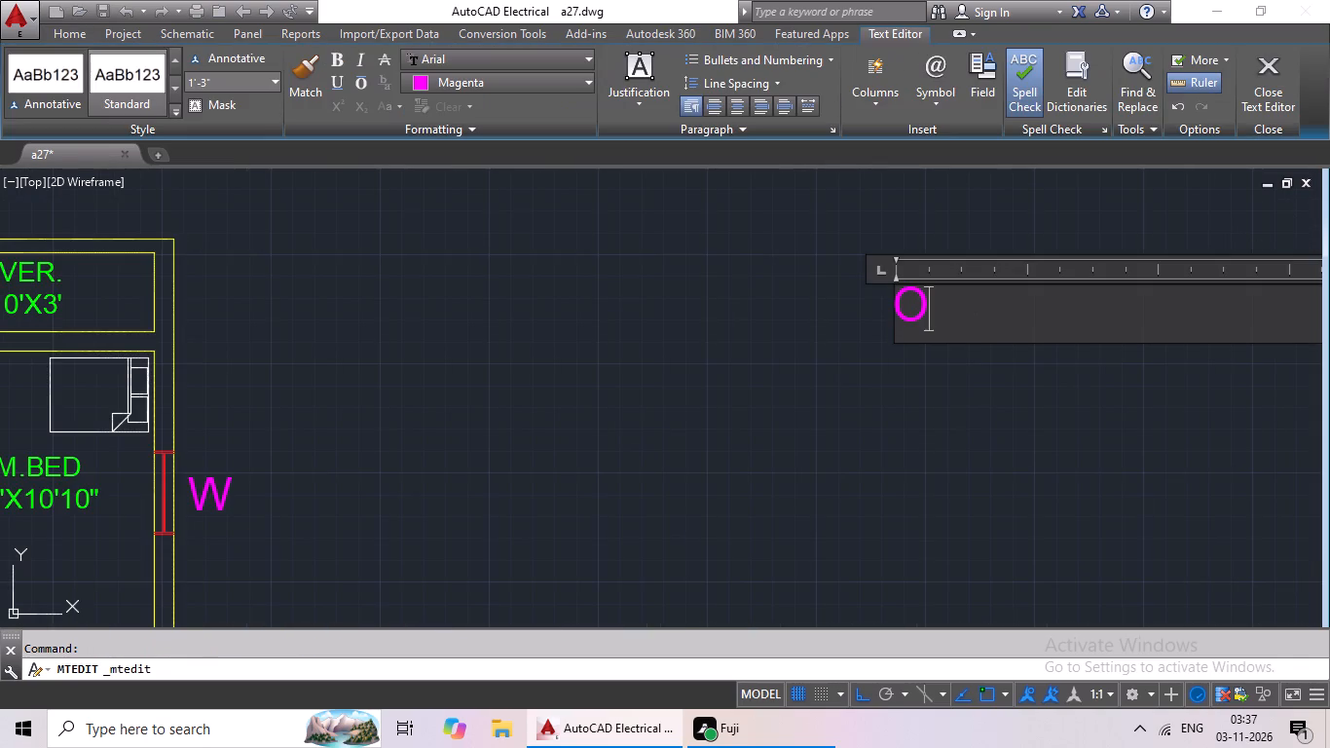
{"action": "left_click", "coordinate": [714, 315]}
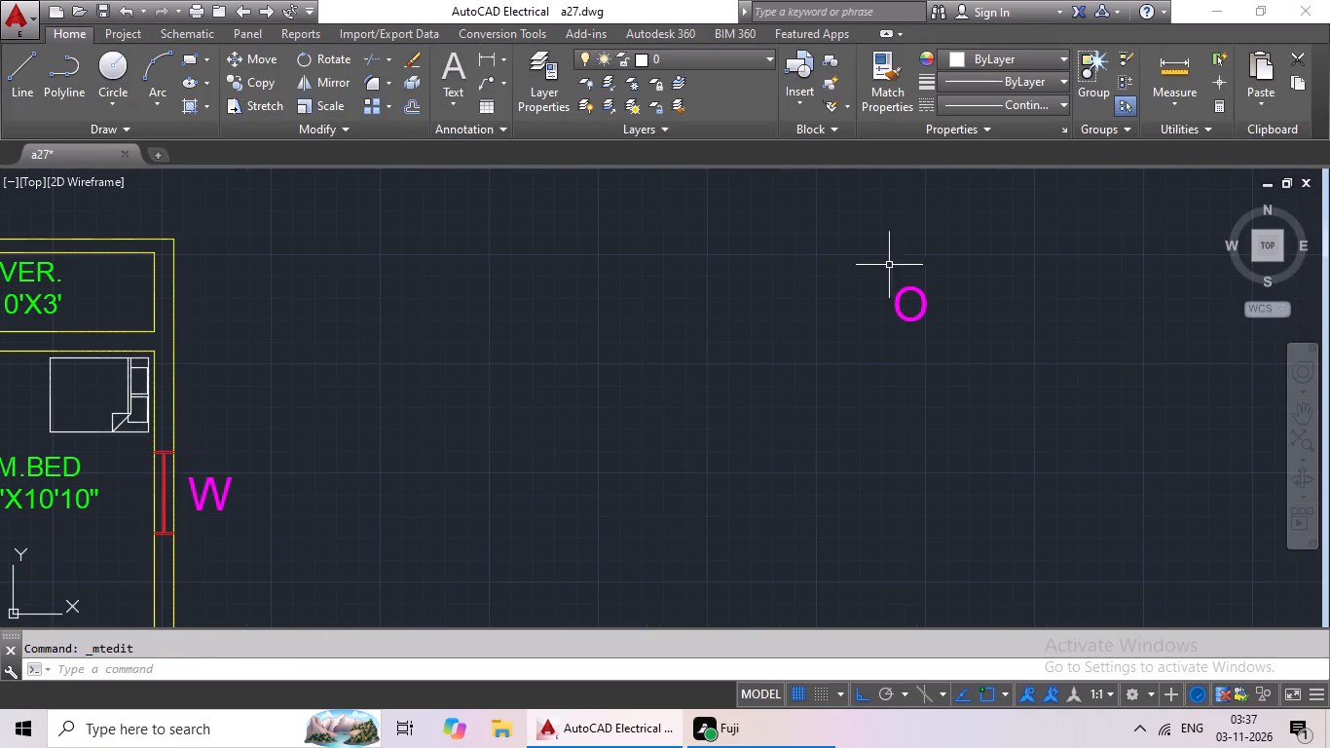
Copy the magenta O tag to the opening south of the yellow plan's eastern 7'X9' KITCHEN.
{"action": "left_click", "coordinate": [902, 291]}
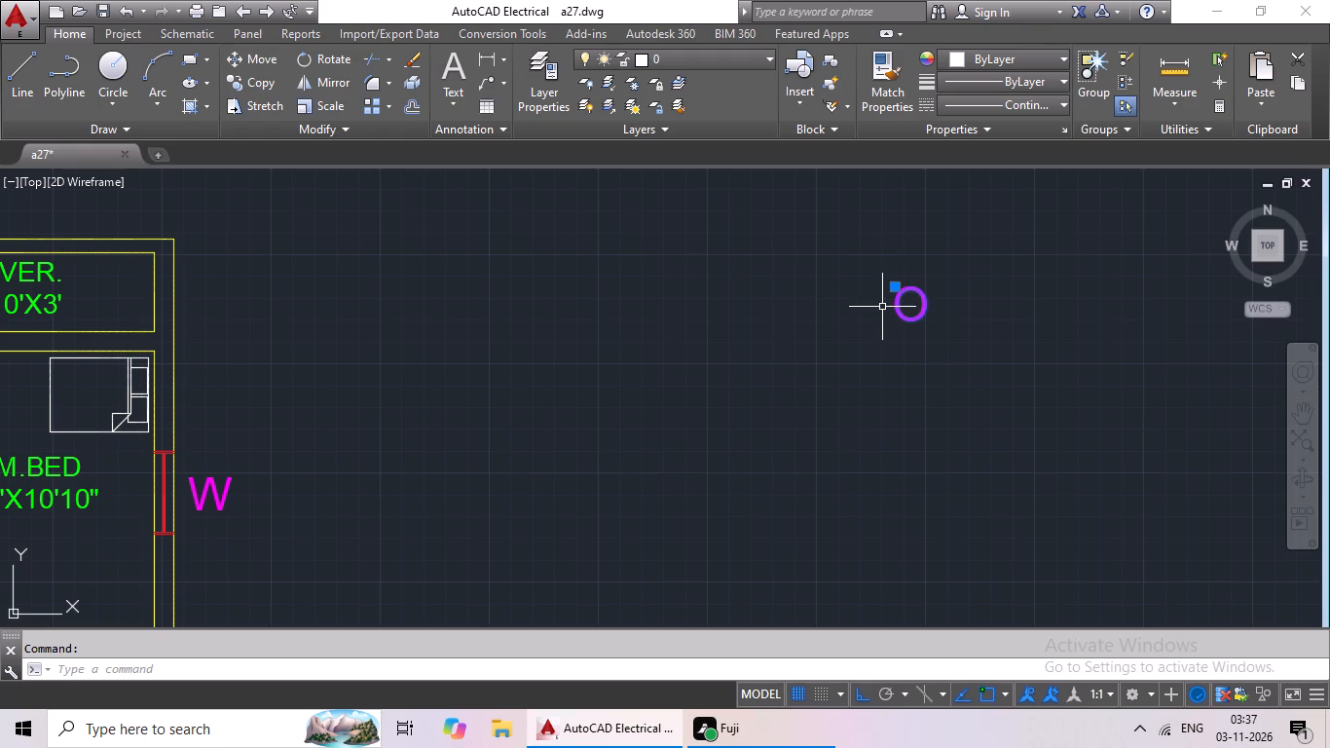
{"action": "key", "text": "ctrl+c"}
{"action": "key", "text": "ctrl+v"}
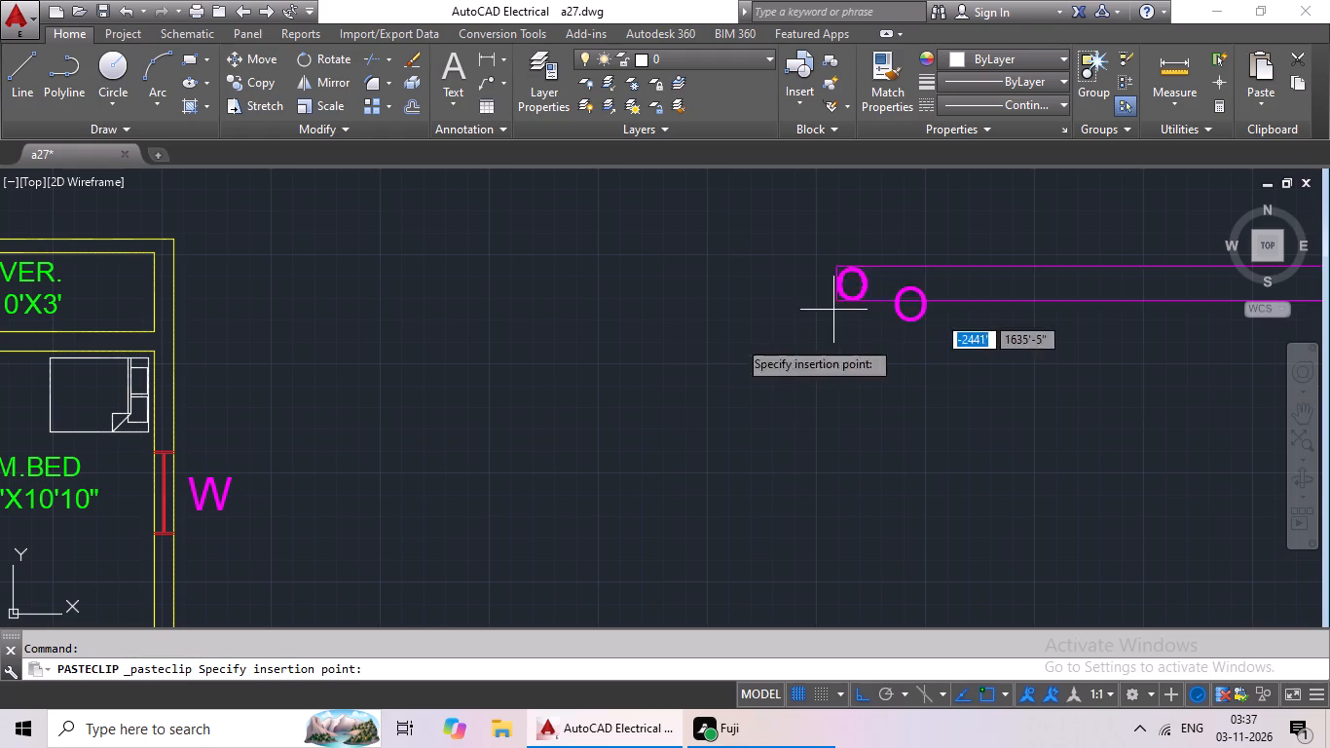
{"action": "scroll", "coordinate": [634, 380], "scroll_direction": "down", "scroll_amount": 2}
{"action": "scroll", "coordinate": [314, 440], "scroll_direction": "up", "scroll_amount": 4}
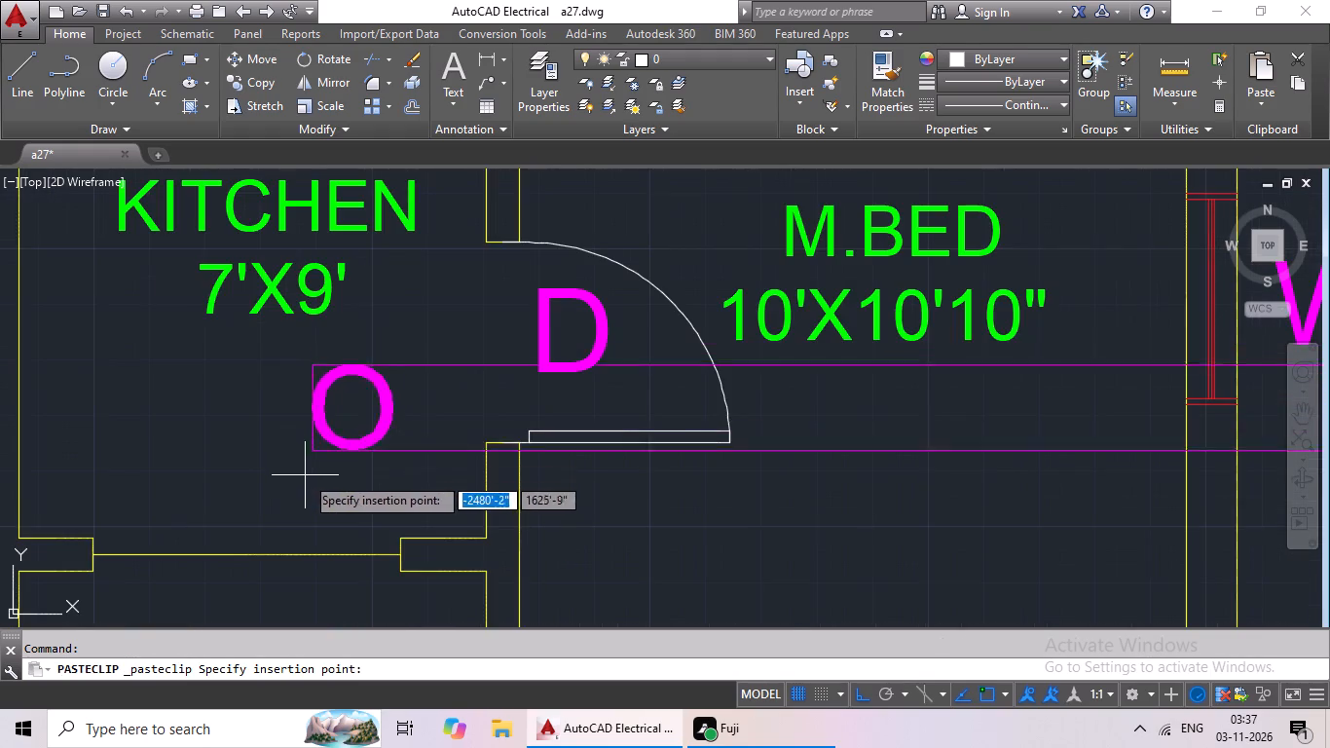
{"action": "middle_click_drag", "start_coordinate": [322, 430], "coordinate": [391, 234]}
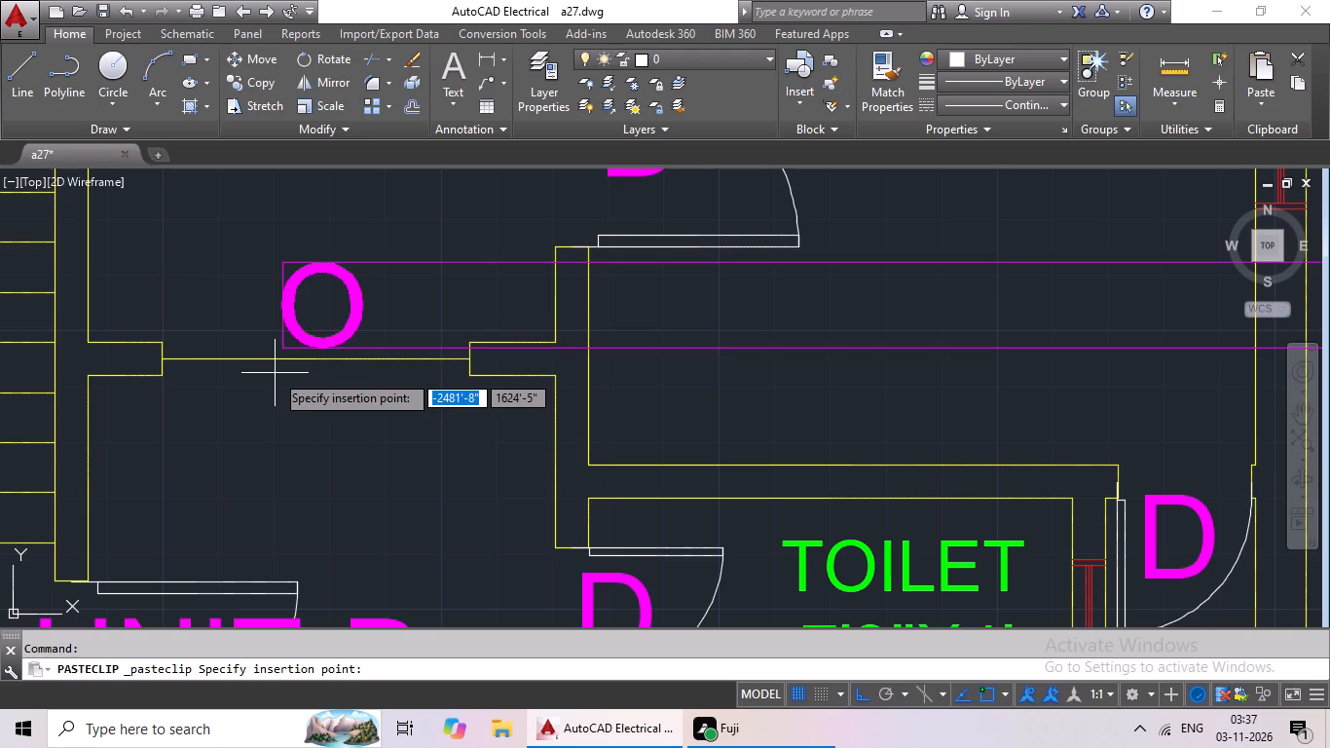
{"action": "left_click", "coordinate": [270, 368]}
Paste a magenta O tag at the opening south of the yellow plan's western 7'X9' KITCHEN.
{"action": "key", "text": "ctrl+v"}
{"action": "scroll", "coordinate": [389, 335], "scroll_direction": "down", "scroll_amount": 2, "text": "ctrl"}
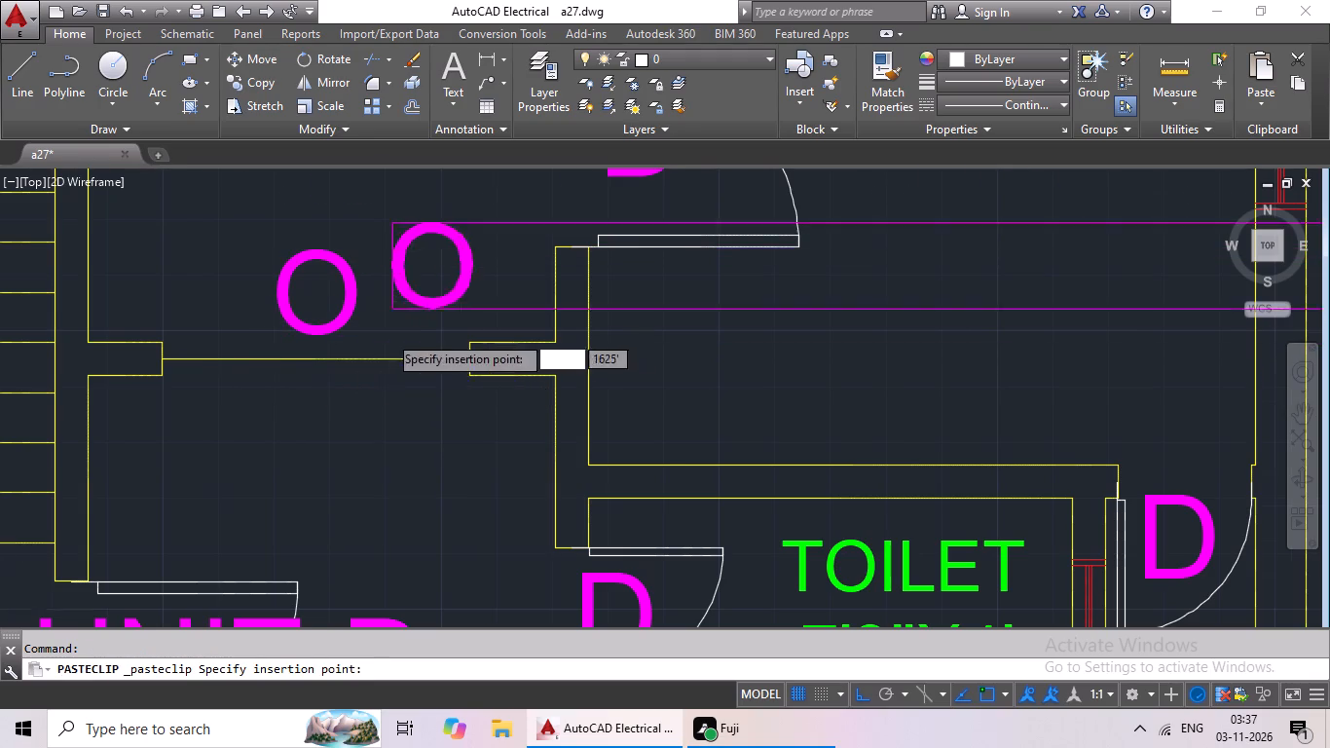
{"action": "scroll", "coordinate": [389, 335], "scroll_direction": "down", "scroll_amount": 2, "text": "ctrl"}
{"action": "scroll", "coordinate": [231, 324], "scroll_direction": "up", "scroll_amount": 4}
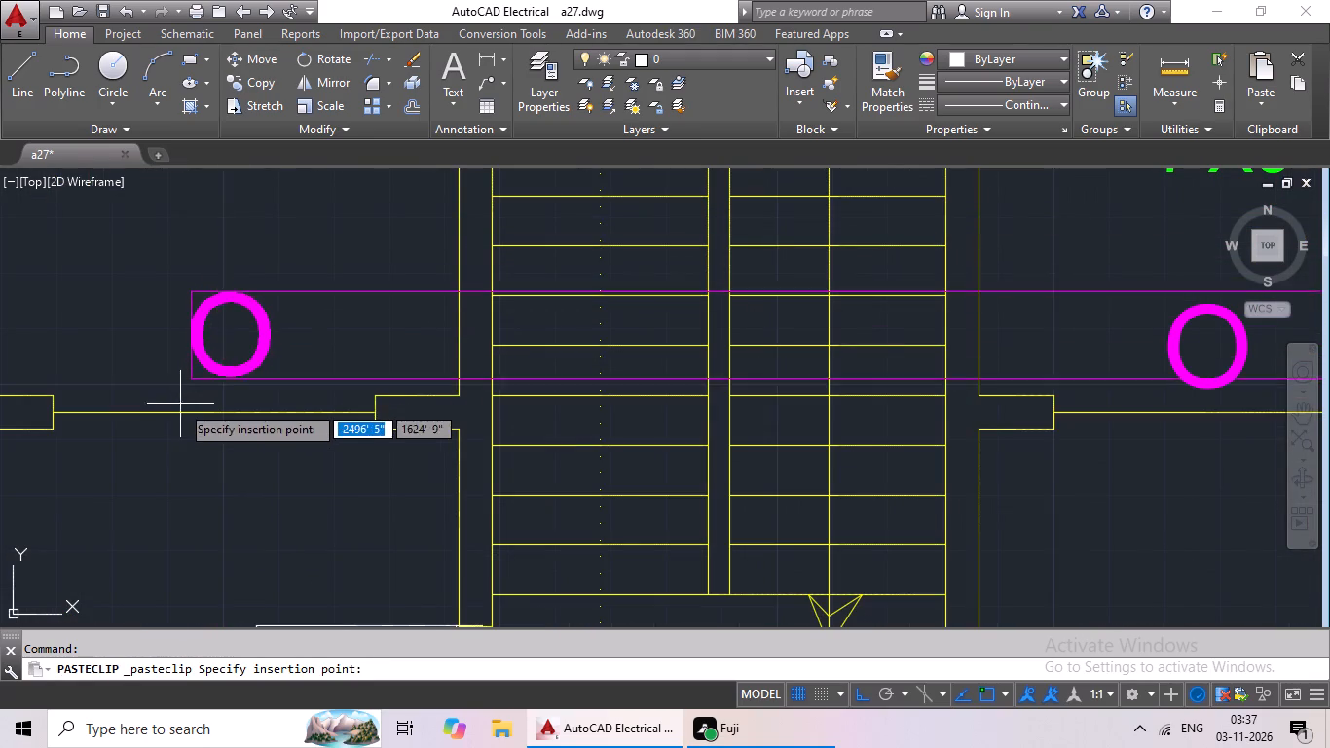
{"action": "left_click", "coordinate": [164, 424]}
Paste a magenta O tag at the living-side opening of the yellow plan's eastern 6'7"X6' KITCHEN.
{"action": "scroll", "coordinate": [324, 353], "scroll_direction": "down", "scroll_amount": 2}
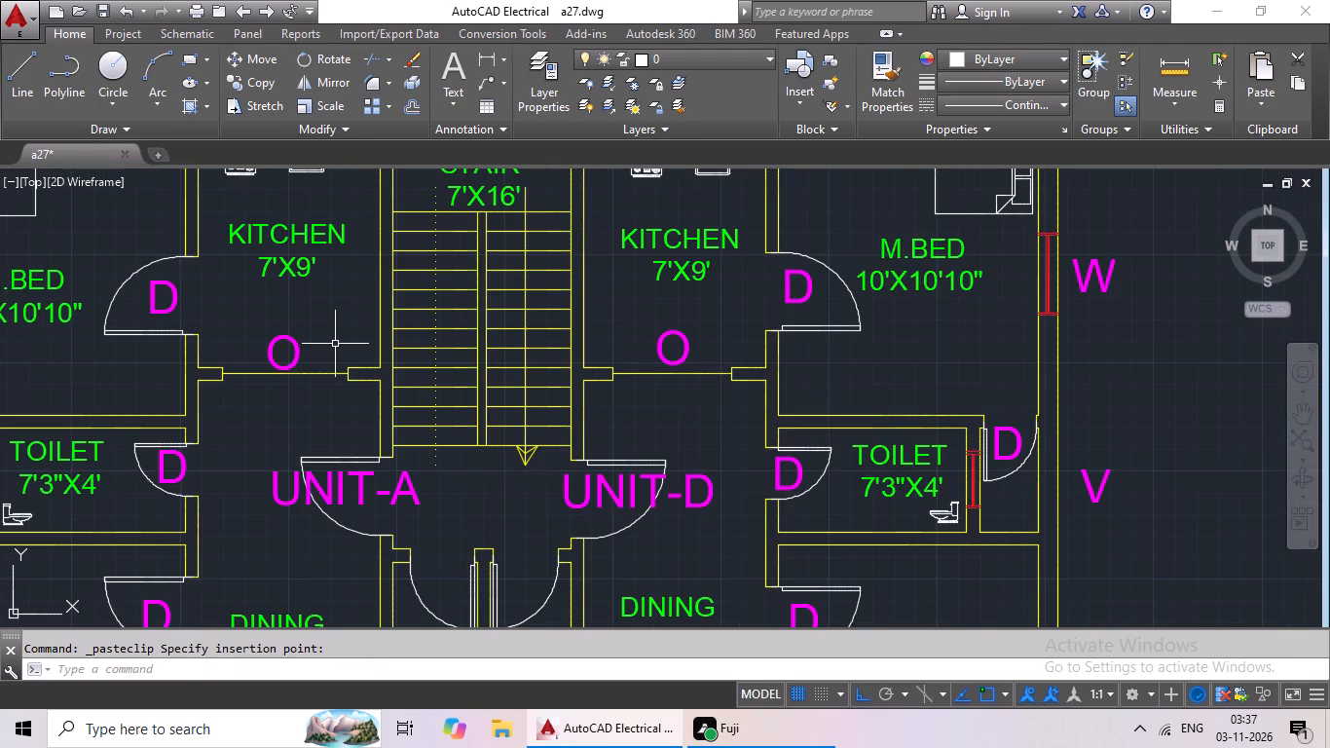
{"action": "key", "text": "ctrl+v"}
{"action": "scroll", "coordinate": [367, 374], "scroll_direction": "down", "scroll_amount": 2}
{"action": "middle_click_drag", "start_coordinate": [398, 386], "coordinate": [416, 222]}
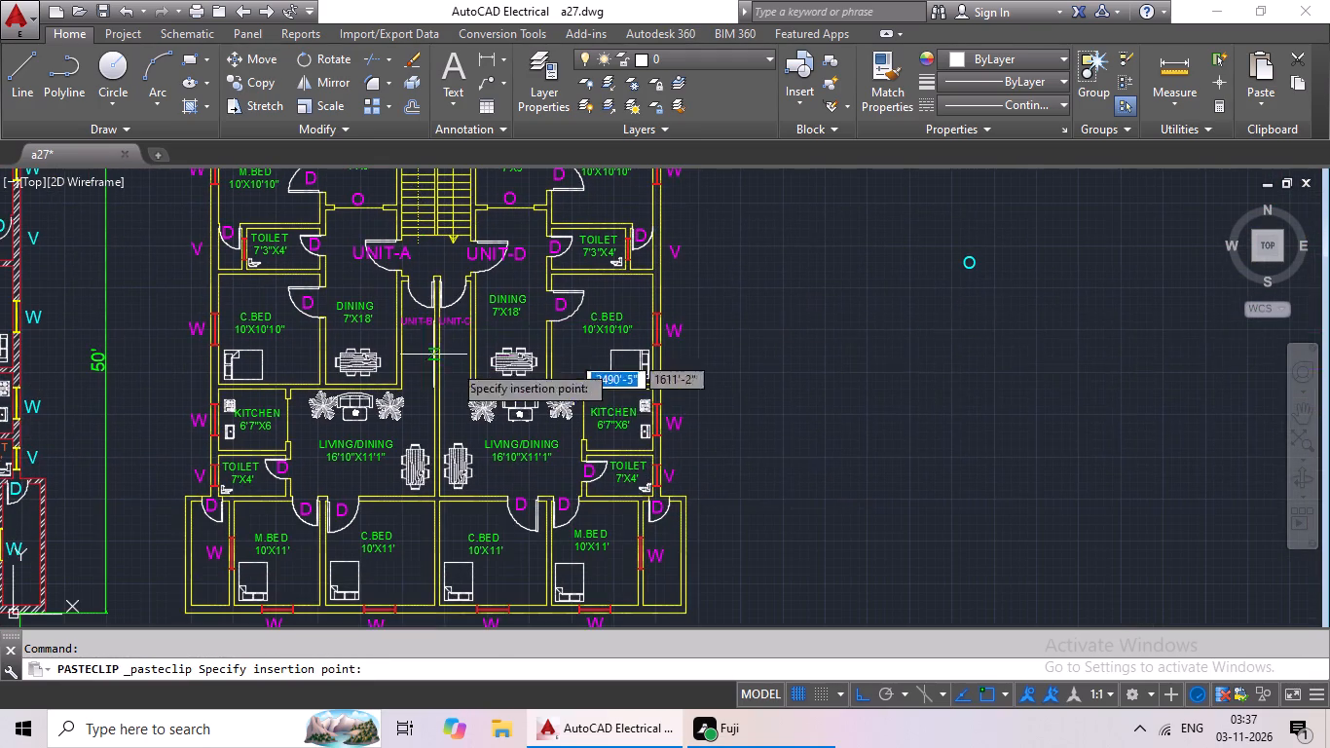
{"action": "scroll", "coordinate": [599, 461], "scroll_direction": "up", "scroll_amount": 3}
{"action": "scroll", "coordinate": [533, 361], "scroll_direction": "up", "scroll_amount": 1}
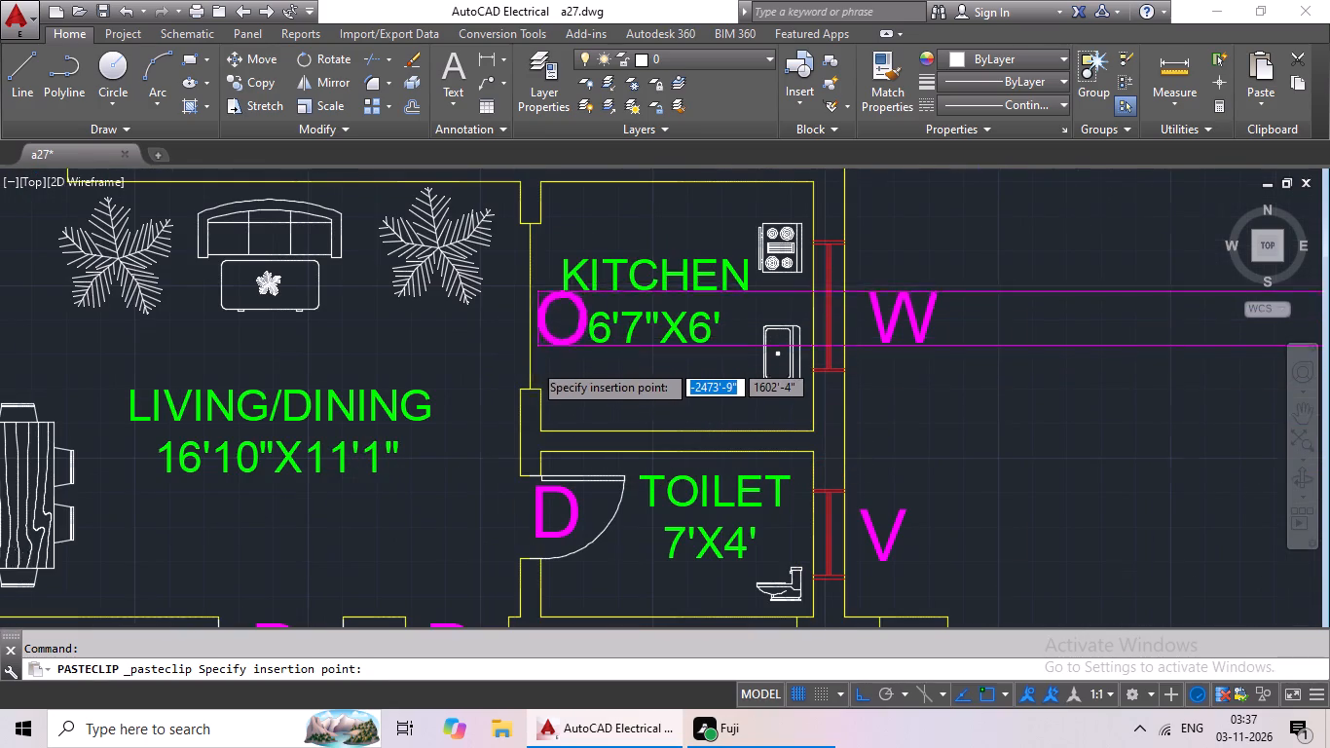
{"action": "scroll", "coordinate": [533, 362], "scroll_direction": "up", "scroll_amount": 2}
{"action": "left_click", "coordinate": [515, 375]}
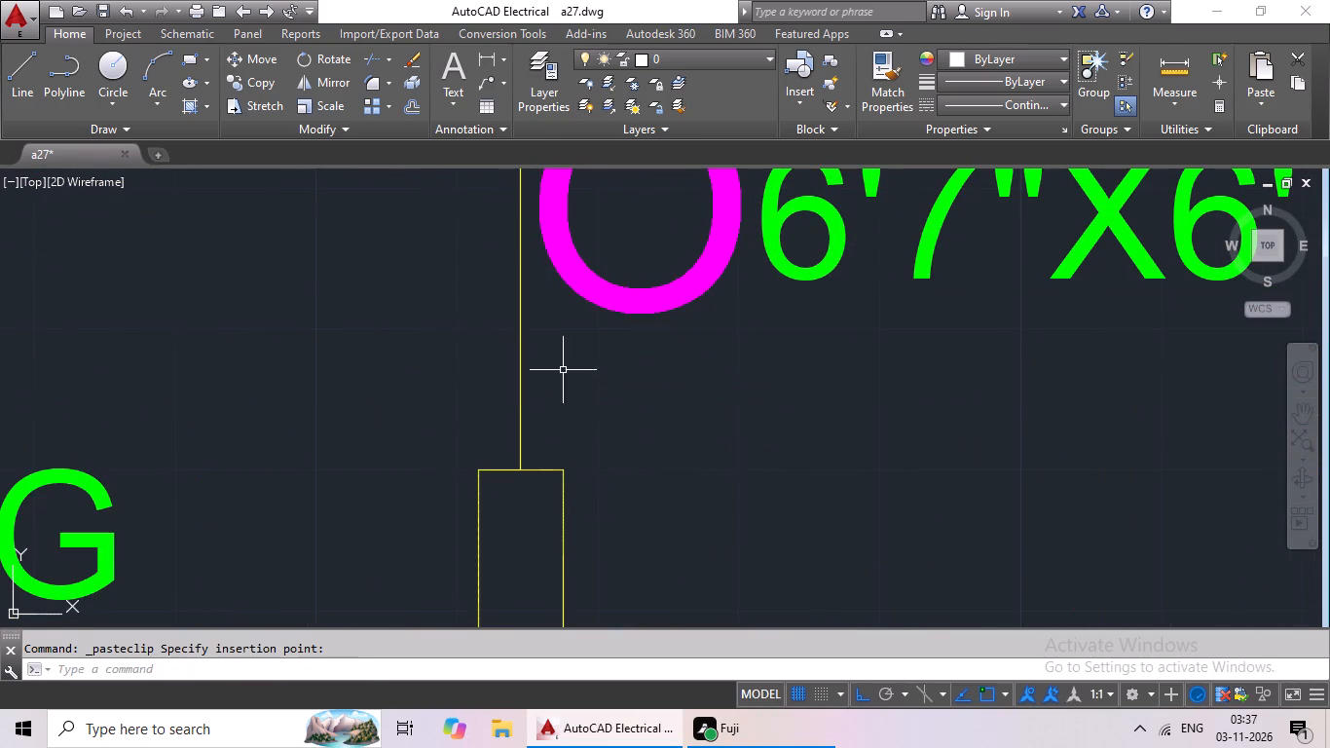
Paste a magenta O tag at the living-side opening of the yellow plan's western 6'7"X6 KITCHEN.
{"action": "scroll", "coordinate": [564, 370], "scroll_direction": "down", "scroll_amount": 3}
{"action": "key", "text": "ctrl+v"}
{"action": "scroll", "coordinate": [655, 371], "scroll_direction": "down", "scroll_amount": 3, "text": "ctrl"}
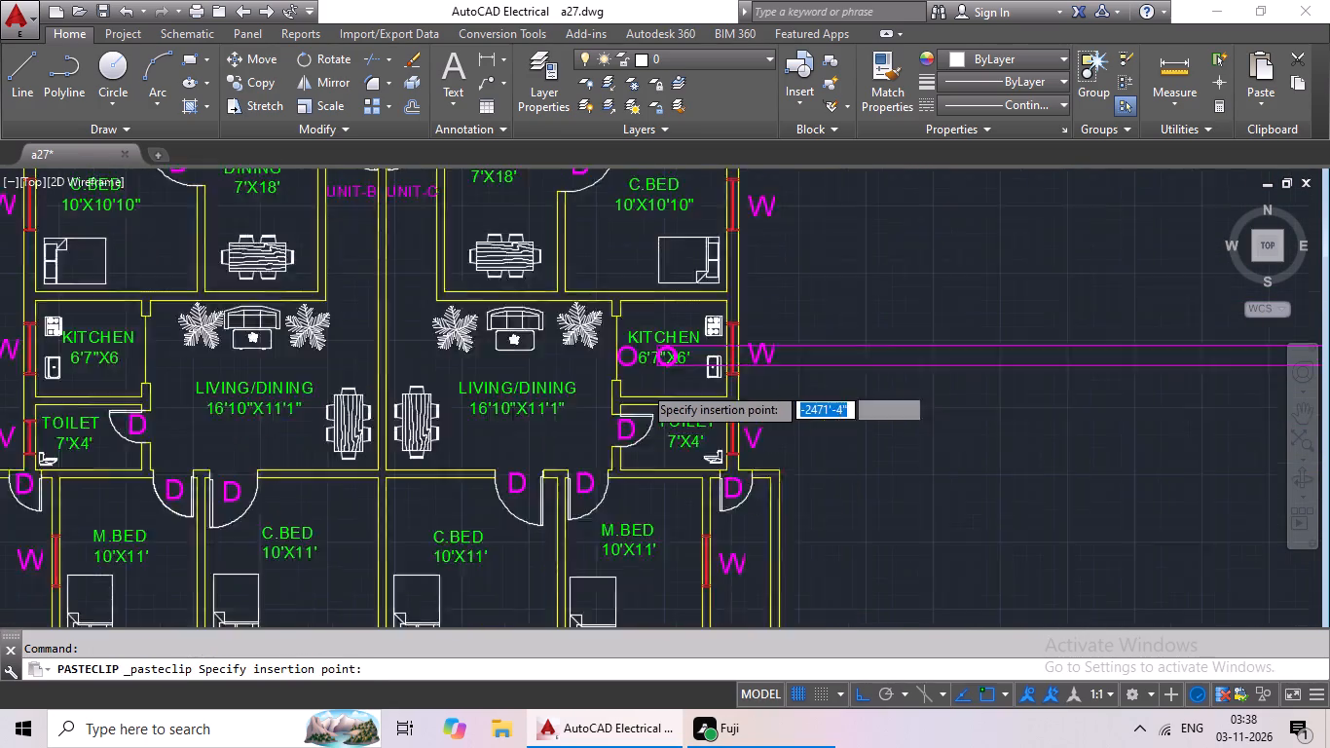
{"action": "scroll", "coordinate": [316, 368], "scroll_direction": "up", "scroll_amount": 5}
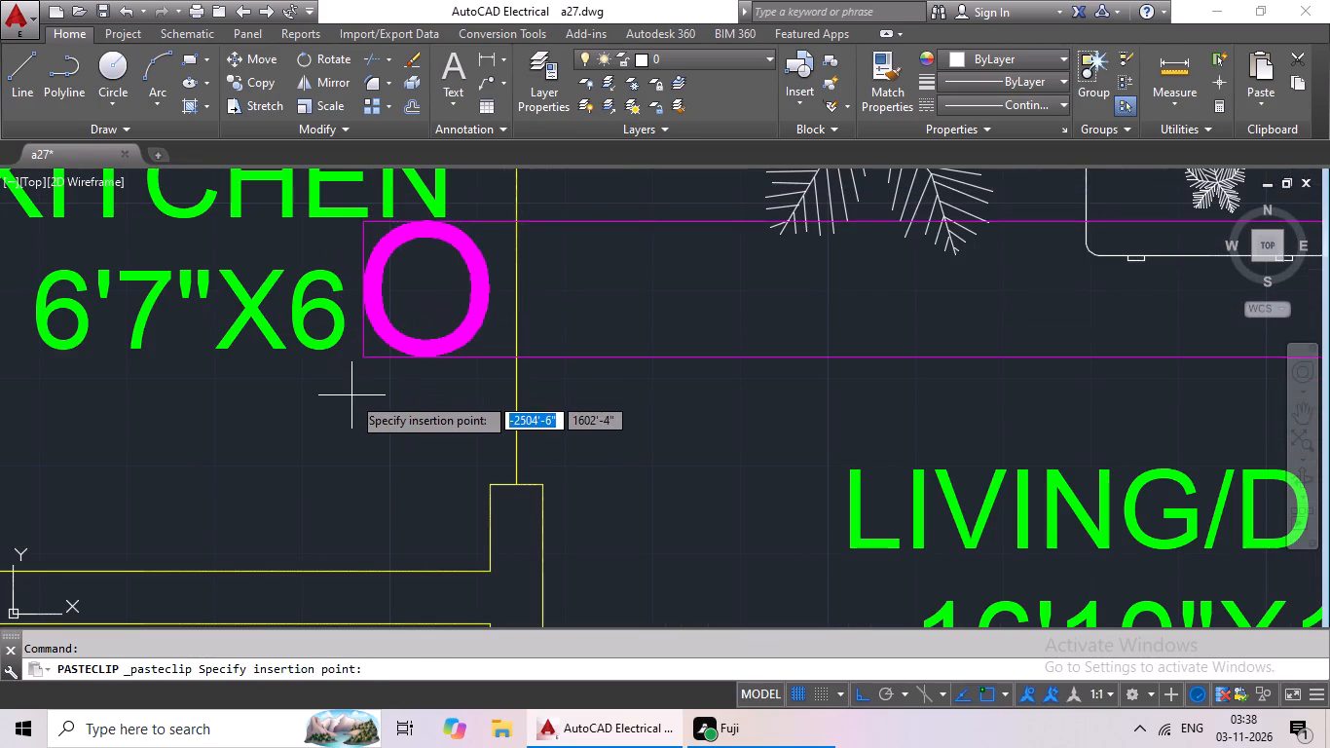
{"action": "left_click", "coordinate": [365, 408]}
Delete the three spare text tags in the empty space east of the yellow plan.
{"action": "scroll", "coordinate": [571, 355], "scroll_direction": "down", "scroll_amount": 4}
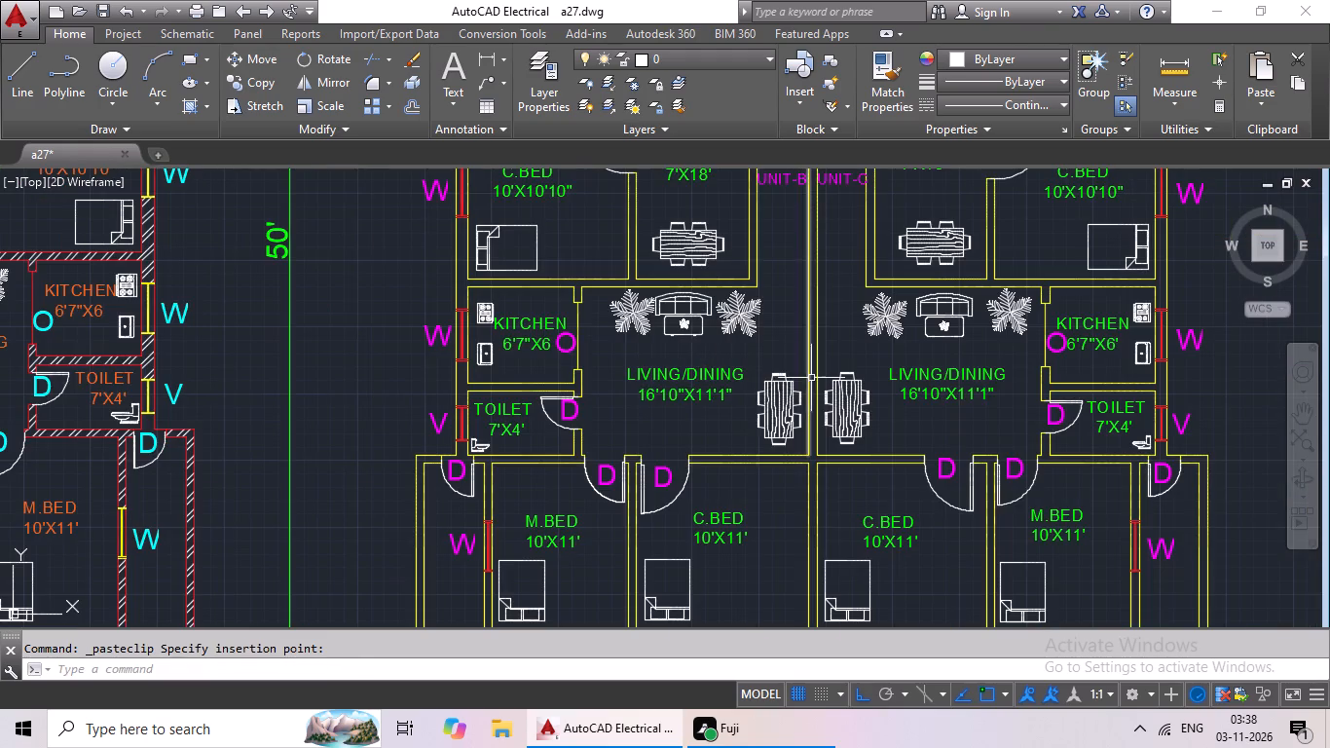
{"action": "scroll", "coordinate": [812, 376], "scroll_direction": "down", "scroll_amount": 2}
{"action": "middle_click_drag", "start_coordinate": [895, 412], "coordinate": [717, 441]}
{"action": "middle_click_drag", "start_coordinate": [950, 392], "coordinate": [868, 451]}
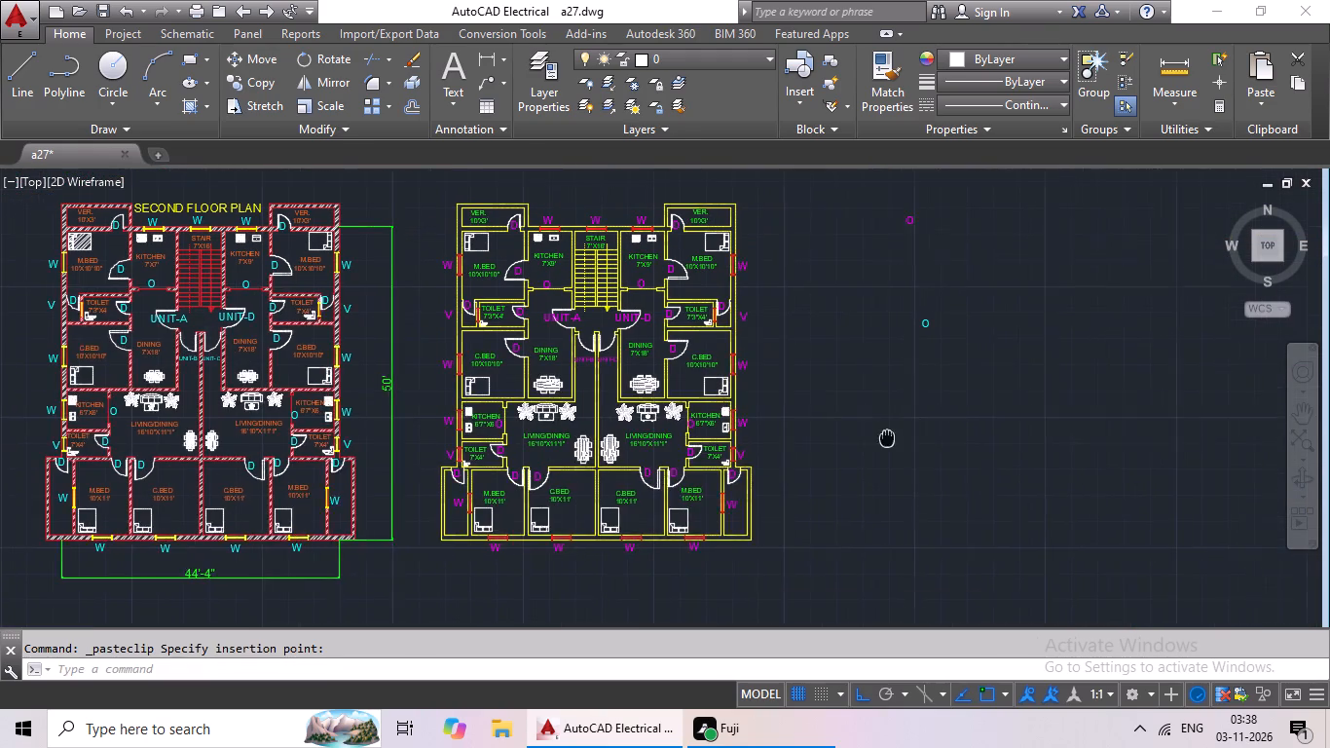
{"action": "middle_click_drag", "start_coordinate": [868, 451], "coordinate": [854, 460]}
{"action": "left_click_drag", "start_coordinate": [1008, 221], "coordinate": [939, 408]}
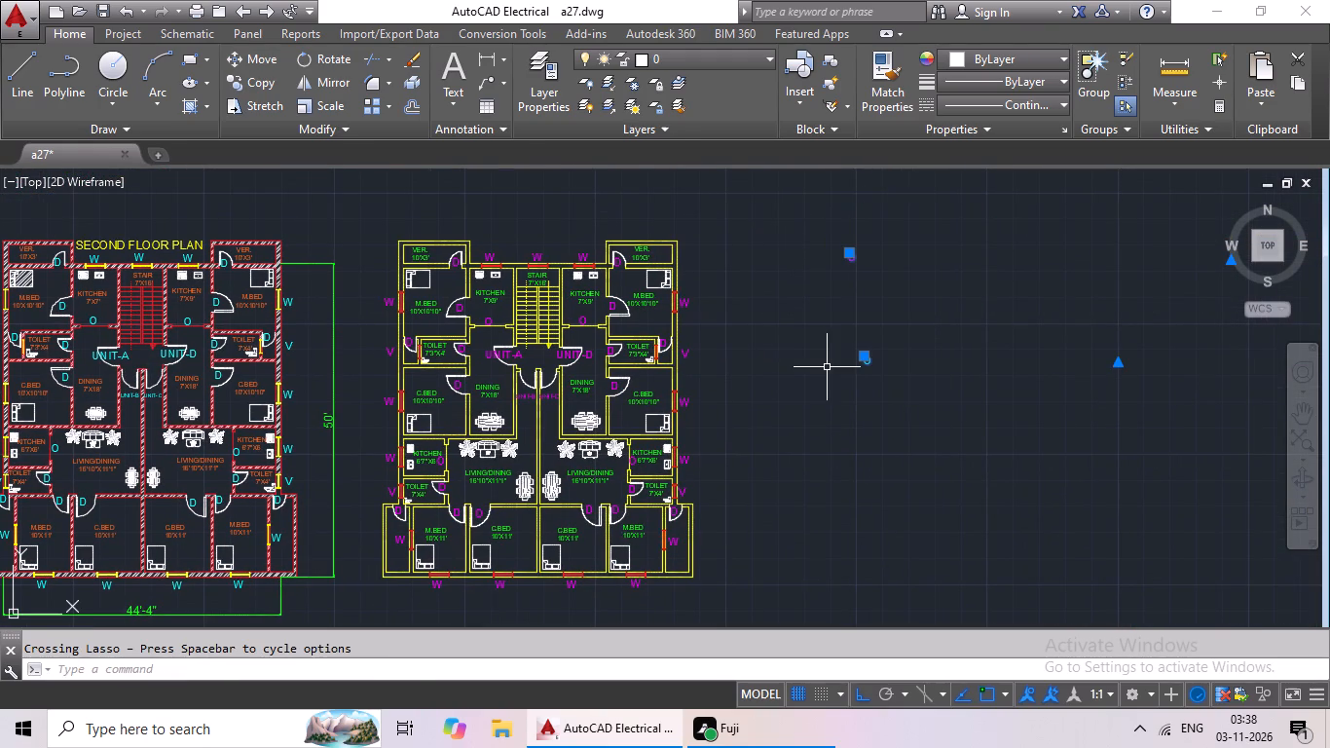
{"action": "key", "text": "End"}
{"action": "key", "text": "End"}
{"action": "scroll", "coordinate": [917, 316], "scroll_direction": "down", "scroll_amount": 2}
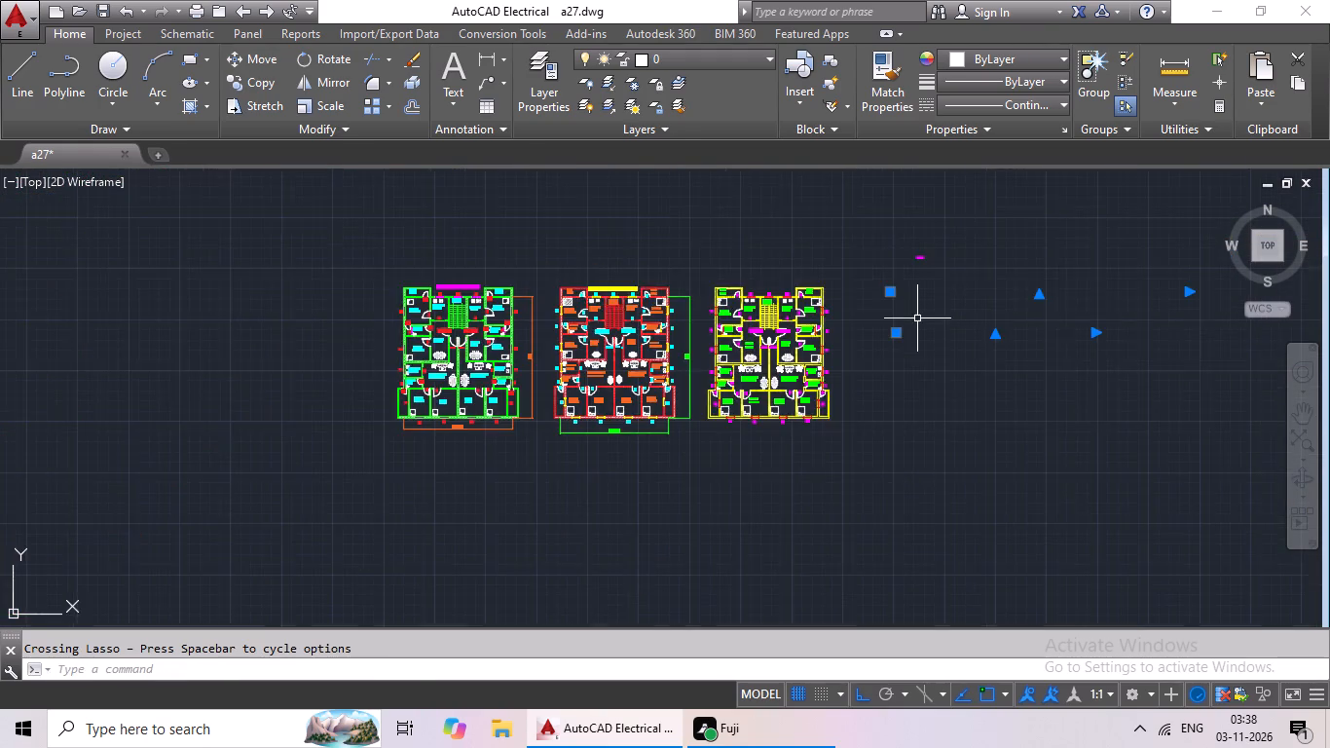
{"action": "middle_click_drag", "start_coordinate": [912, 320], "coordinate": [804, 364]}
{"action": "left_click_drag", "start_coordinate": [905, 231], "coordinate": [1014, 410]}
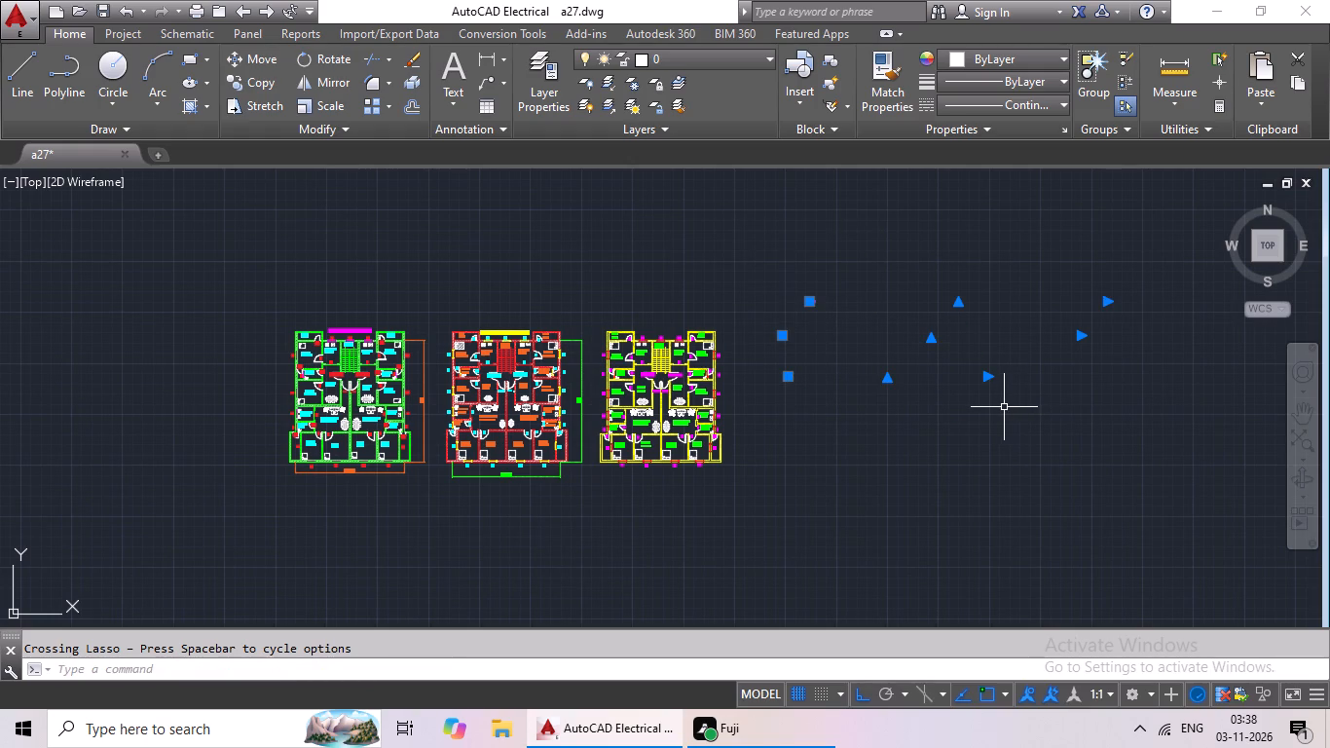
{"action": "key", "text": "Delete"}
Save the drawing.
{"action": "middle_click_drag", "start_coordinate": [773, 396], "coordinate": [795, 372]}
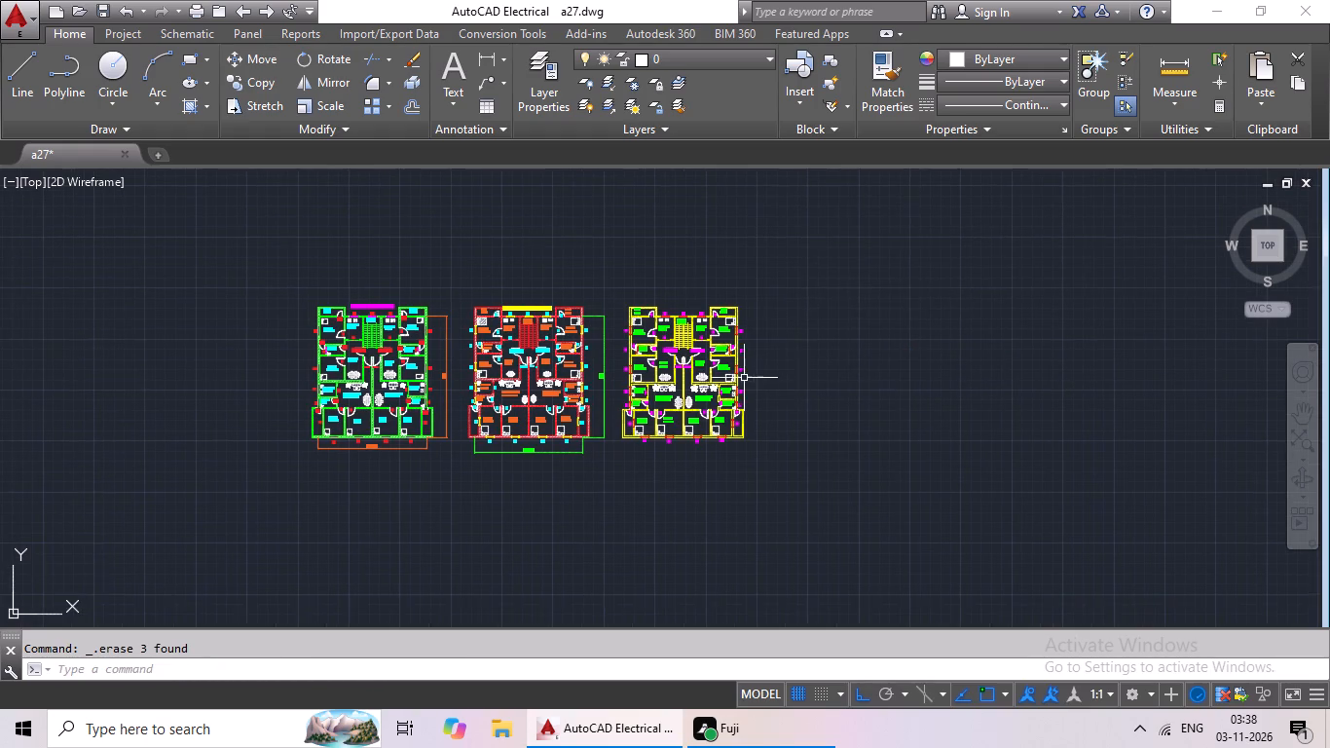
{"action": "scroll", "coordinate": [744, 378], "scroll_direction": "up", "scroll_amount": 2}
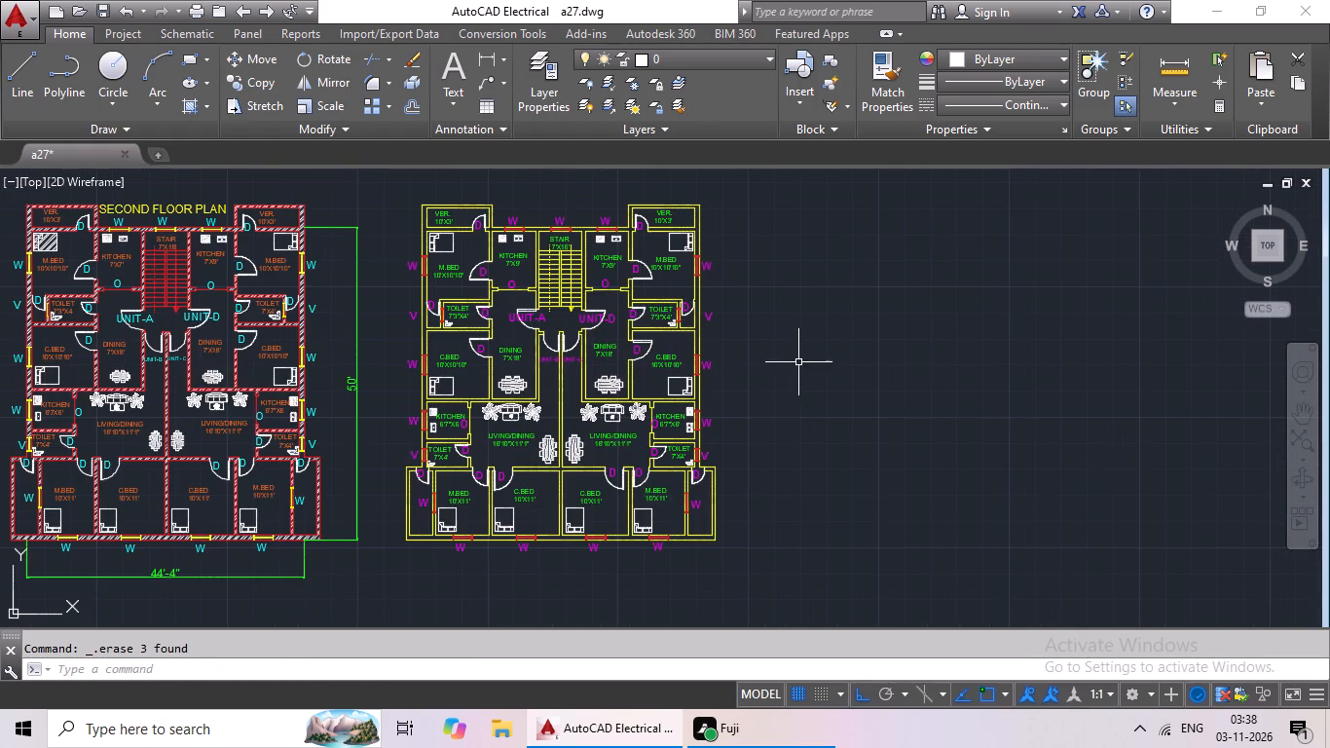
{"action": "key", "text": "ctrl+s"}
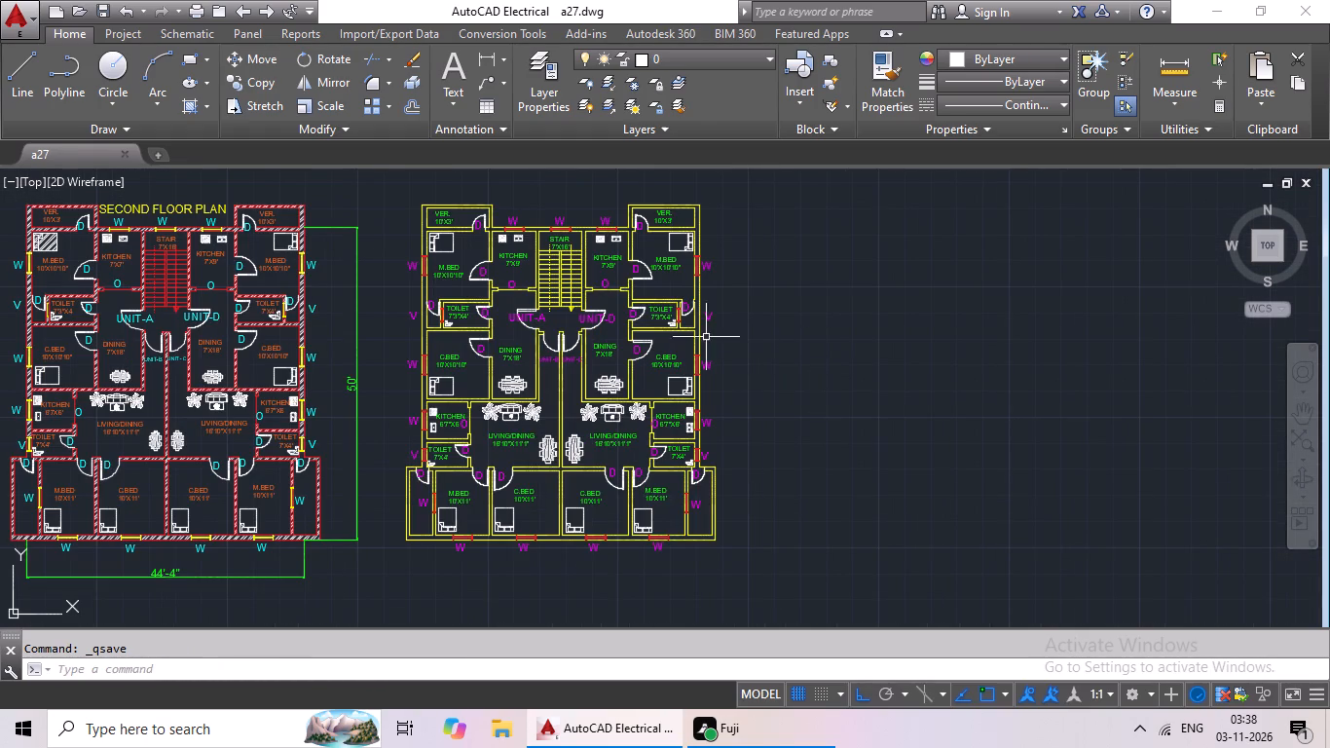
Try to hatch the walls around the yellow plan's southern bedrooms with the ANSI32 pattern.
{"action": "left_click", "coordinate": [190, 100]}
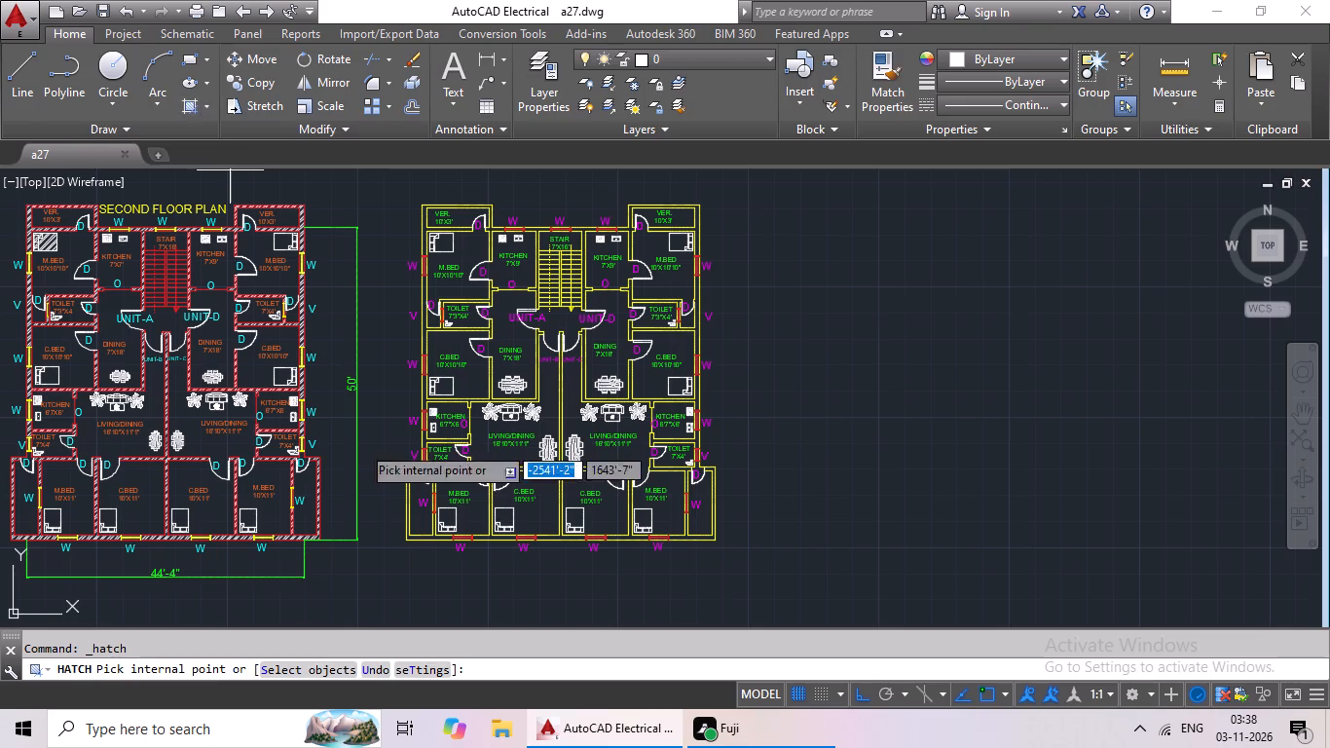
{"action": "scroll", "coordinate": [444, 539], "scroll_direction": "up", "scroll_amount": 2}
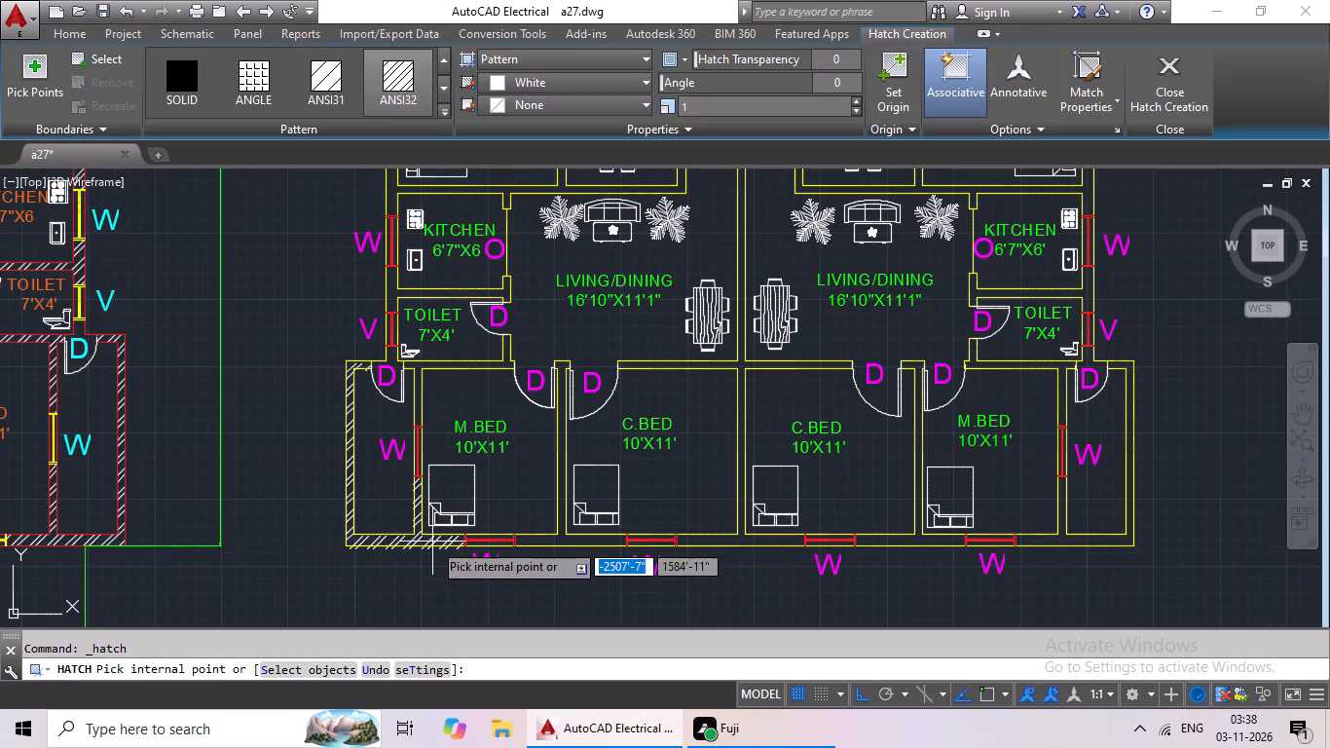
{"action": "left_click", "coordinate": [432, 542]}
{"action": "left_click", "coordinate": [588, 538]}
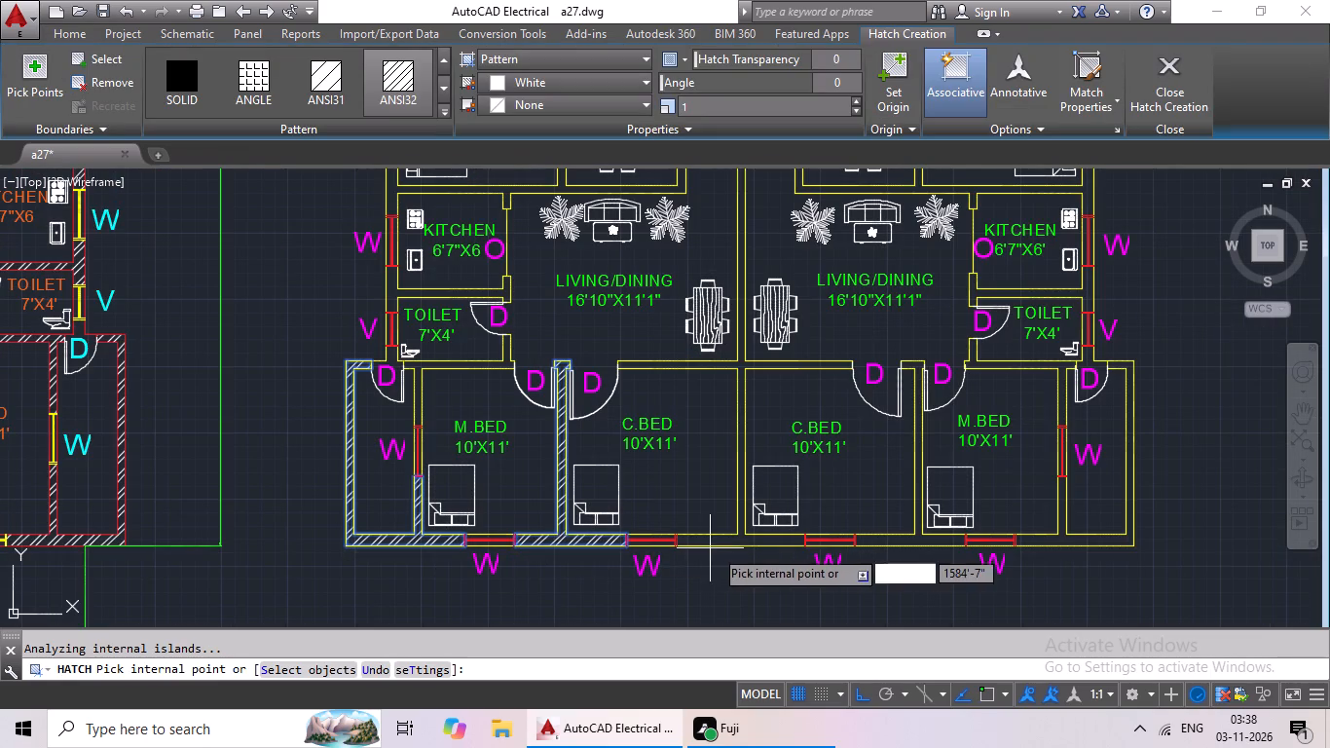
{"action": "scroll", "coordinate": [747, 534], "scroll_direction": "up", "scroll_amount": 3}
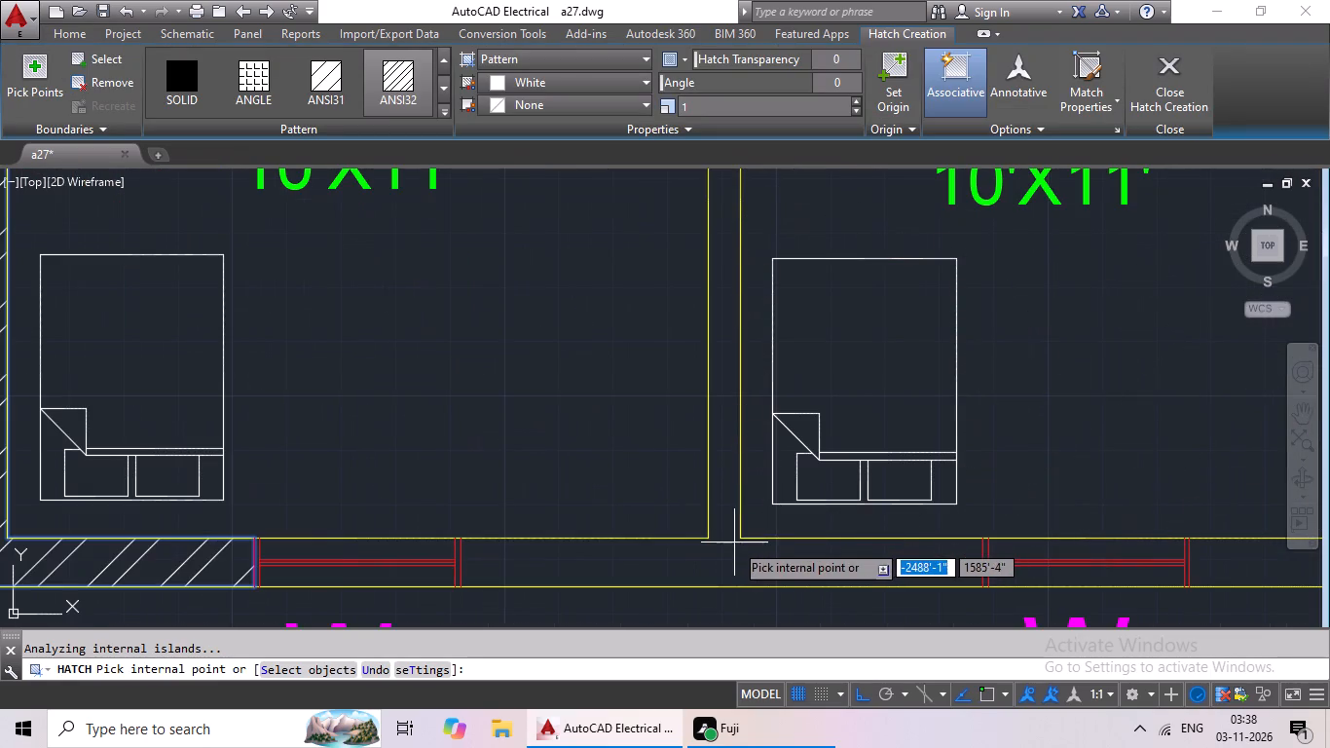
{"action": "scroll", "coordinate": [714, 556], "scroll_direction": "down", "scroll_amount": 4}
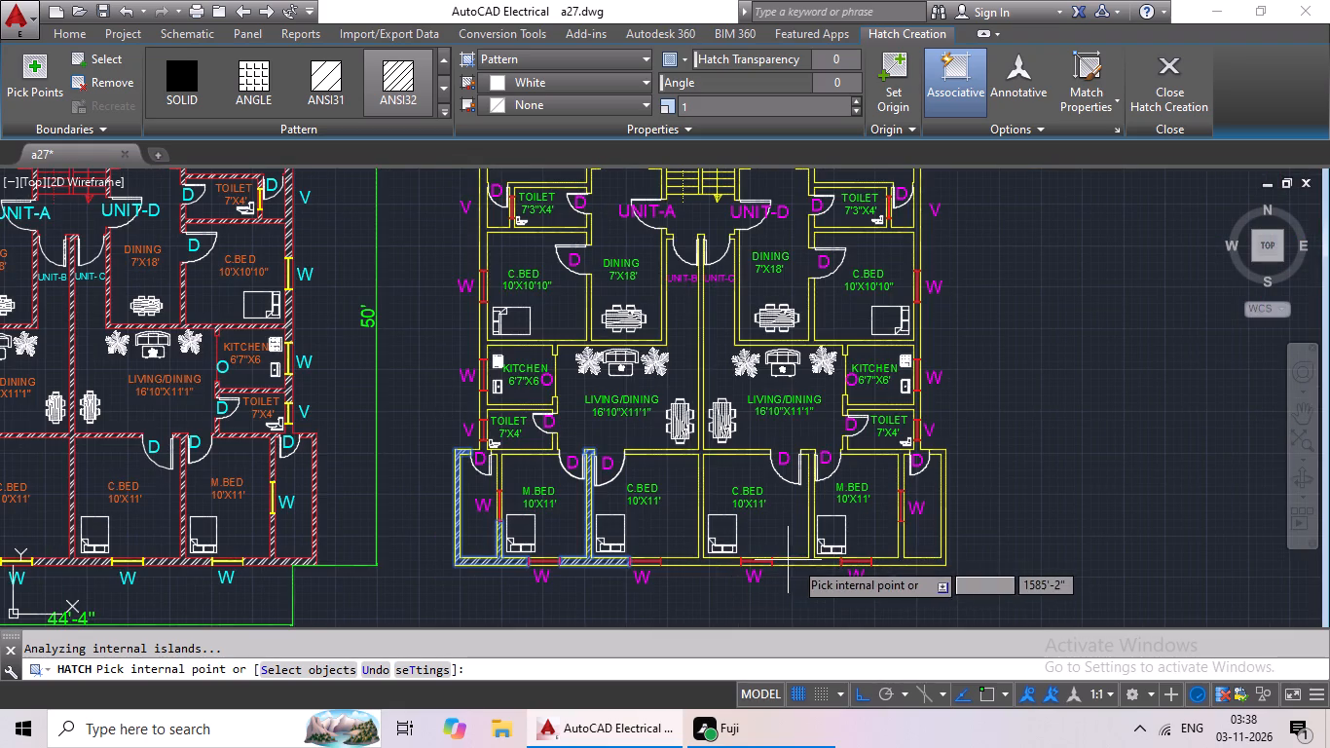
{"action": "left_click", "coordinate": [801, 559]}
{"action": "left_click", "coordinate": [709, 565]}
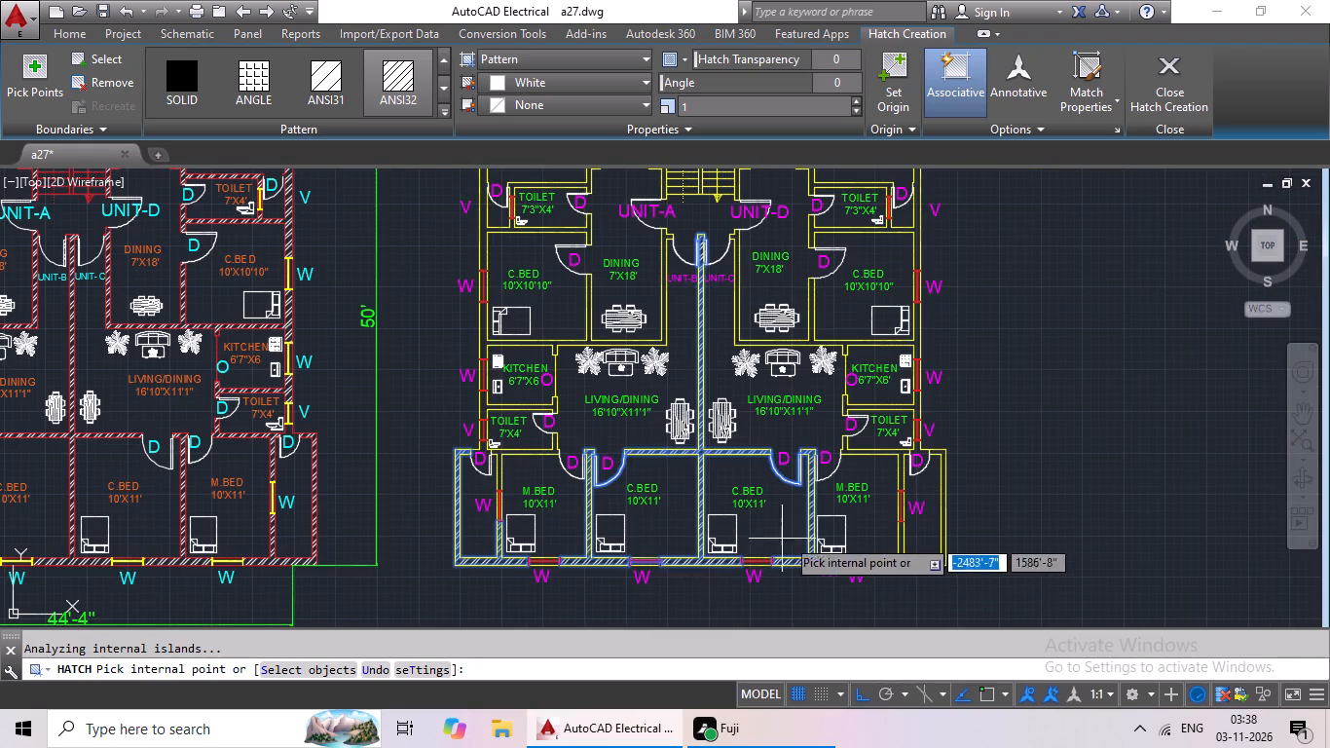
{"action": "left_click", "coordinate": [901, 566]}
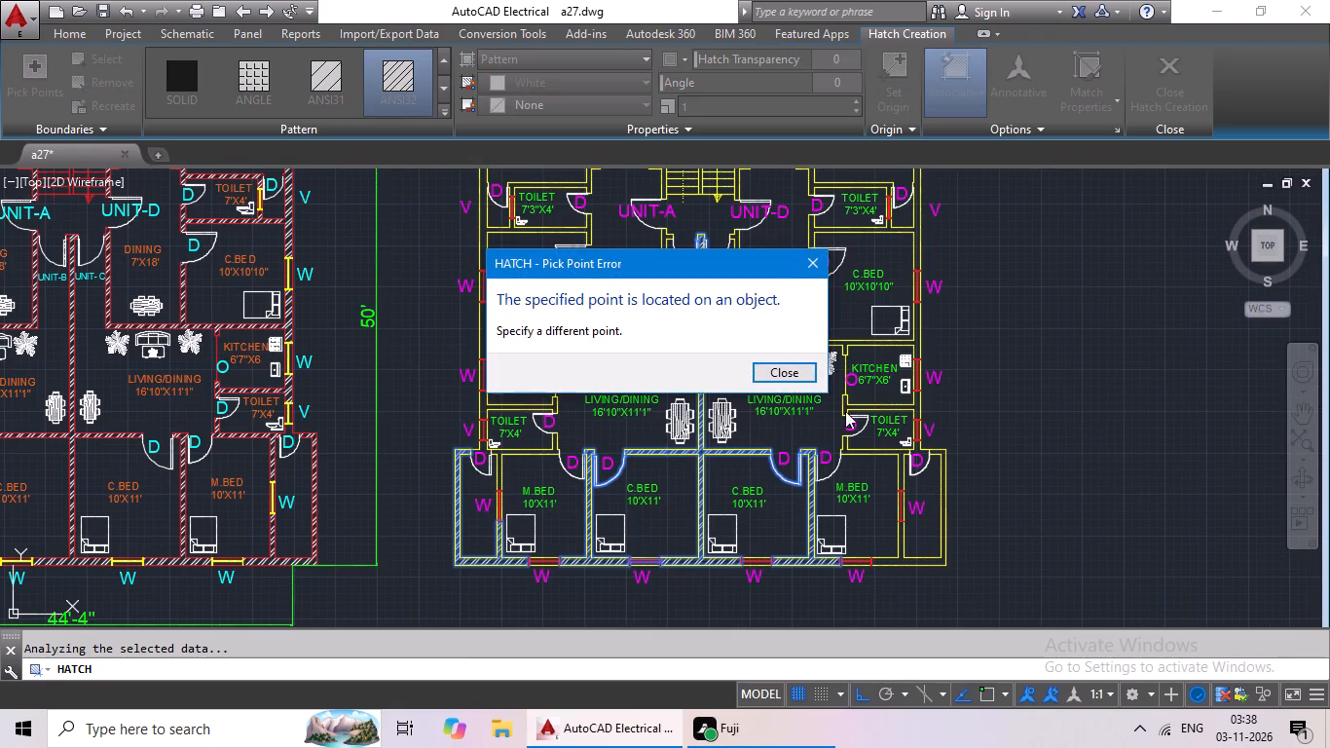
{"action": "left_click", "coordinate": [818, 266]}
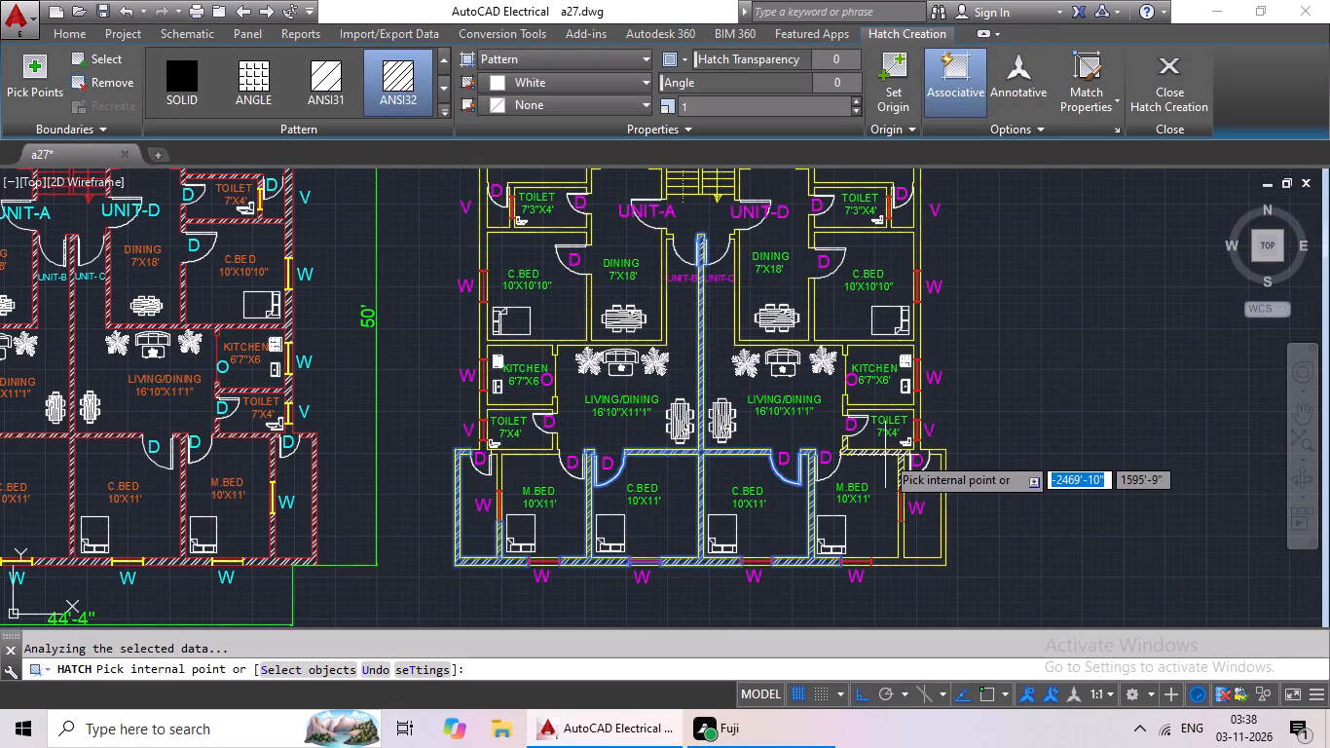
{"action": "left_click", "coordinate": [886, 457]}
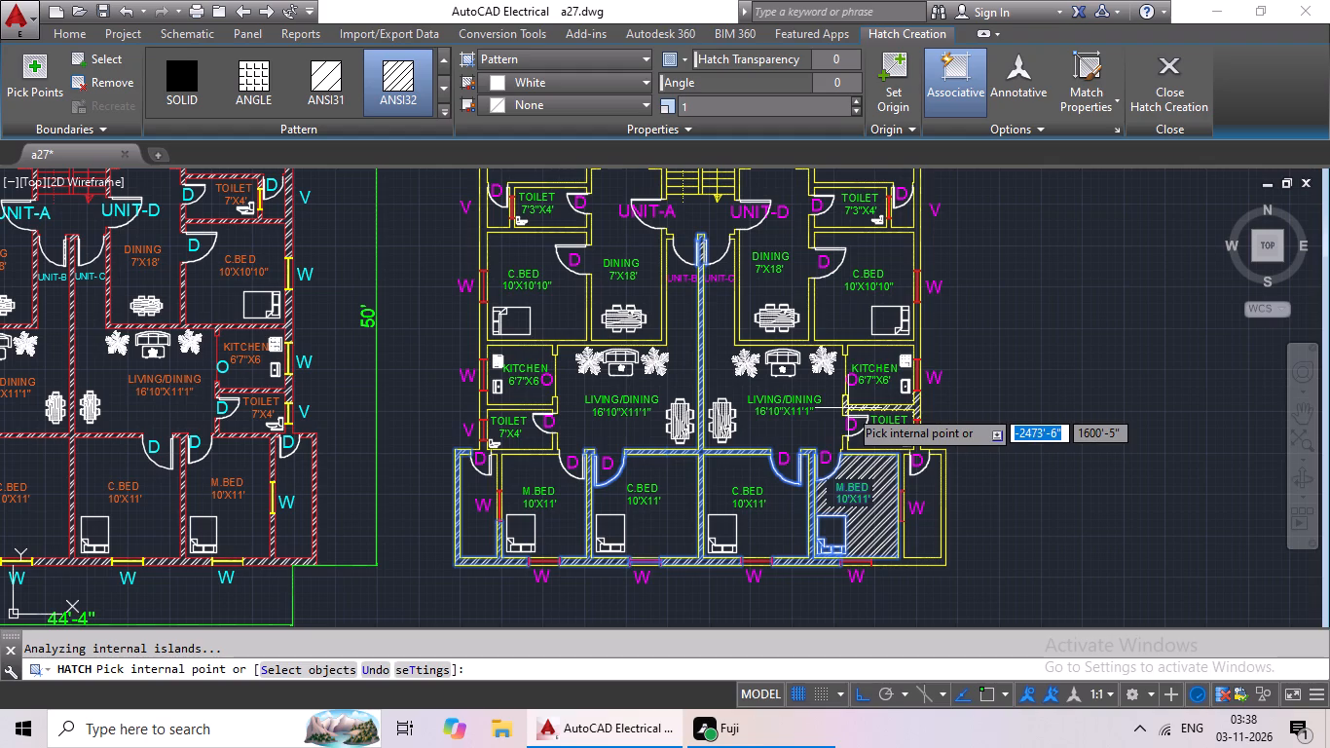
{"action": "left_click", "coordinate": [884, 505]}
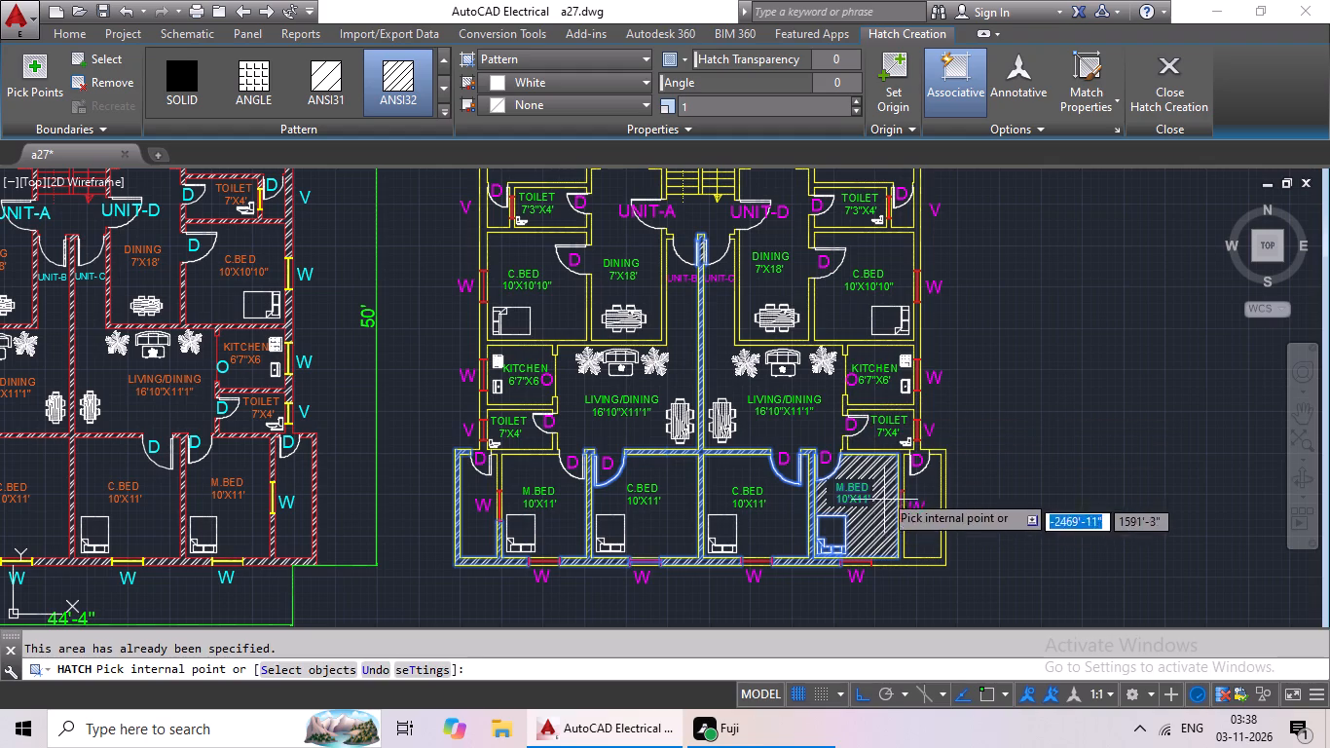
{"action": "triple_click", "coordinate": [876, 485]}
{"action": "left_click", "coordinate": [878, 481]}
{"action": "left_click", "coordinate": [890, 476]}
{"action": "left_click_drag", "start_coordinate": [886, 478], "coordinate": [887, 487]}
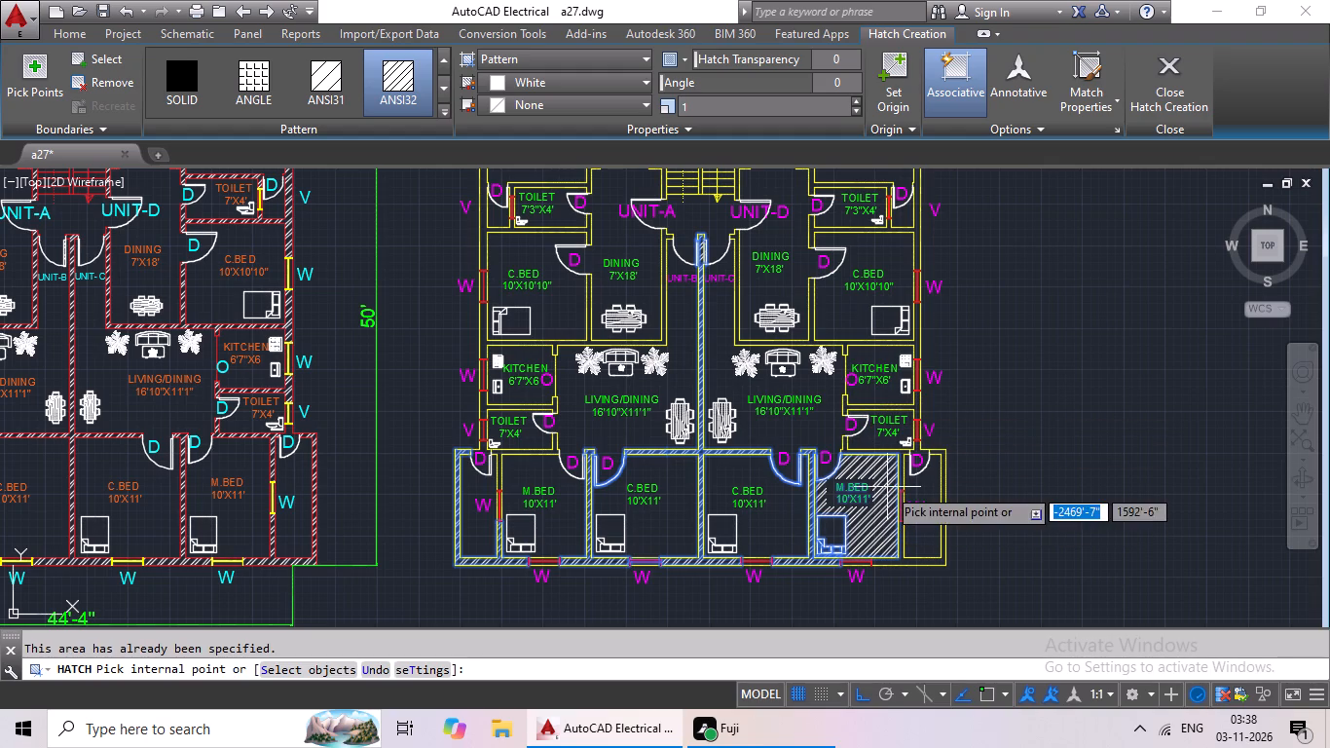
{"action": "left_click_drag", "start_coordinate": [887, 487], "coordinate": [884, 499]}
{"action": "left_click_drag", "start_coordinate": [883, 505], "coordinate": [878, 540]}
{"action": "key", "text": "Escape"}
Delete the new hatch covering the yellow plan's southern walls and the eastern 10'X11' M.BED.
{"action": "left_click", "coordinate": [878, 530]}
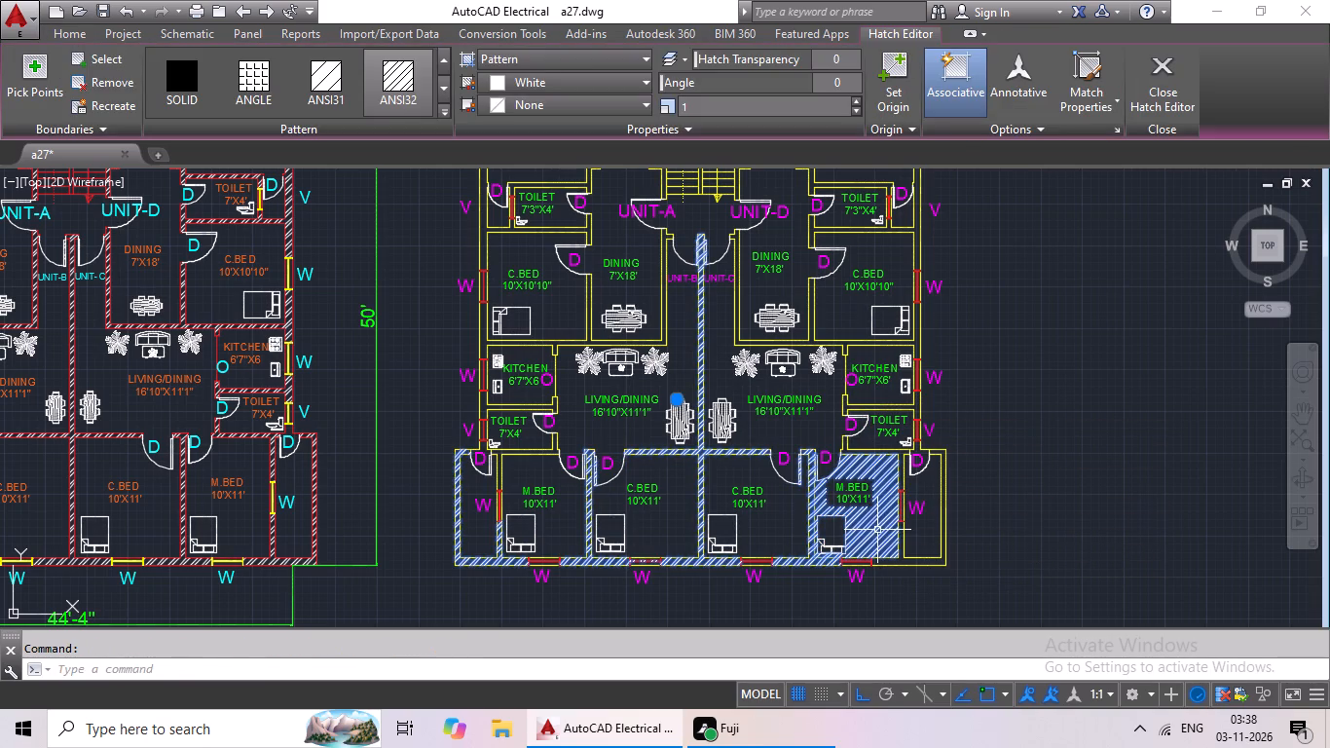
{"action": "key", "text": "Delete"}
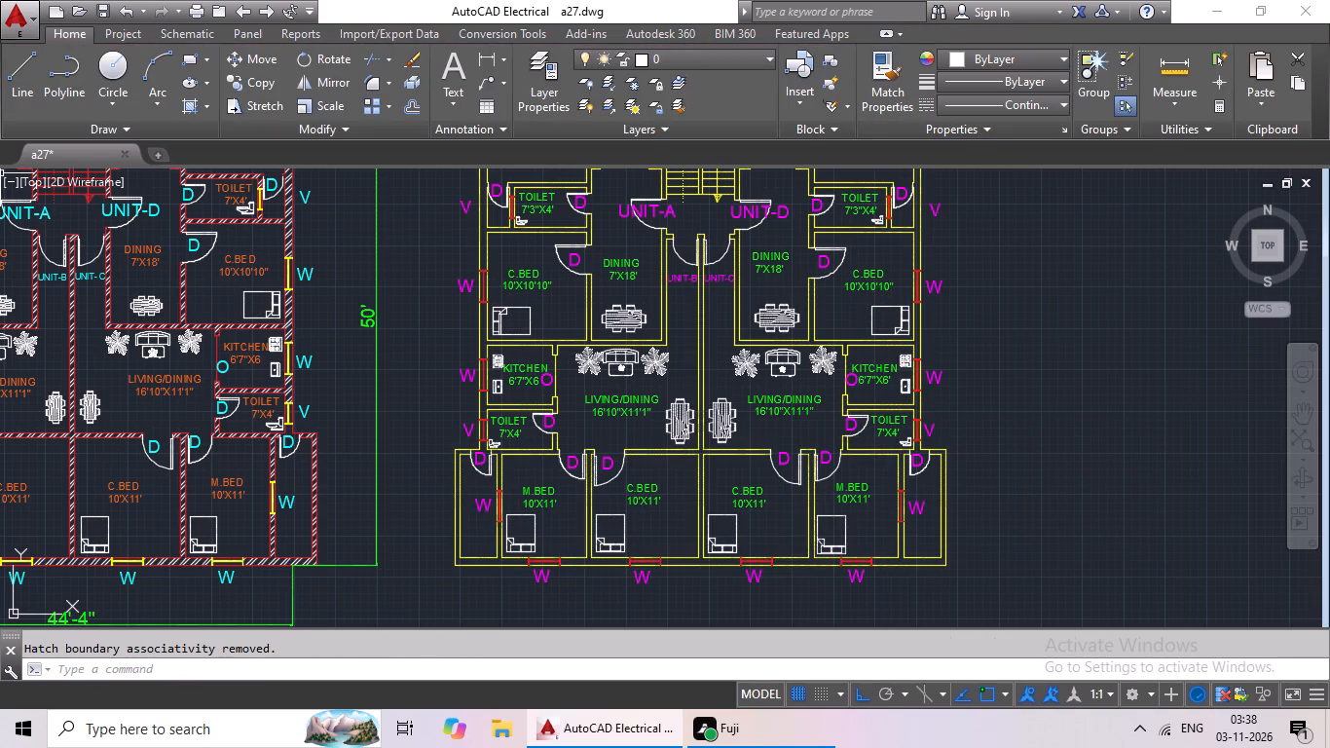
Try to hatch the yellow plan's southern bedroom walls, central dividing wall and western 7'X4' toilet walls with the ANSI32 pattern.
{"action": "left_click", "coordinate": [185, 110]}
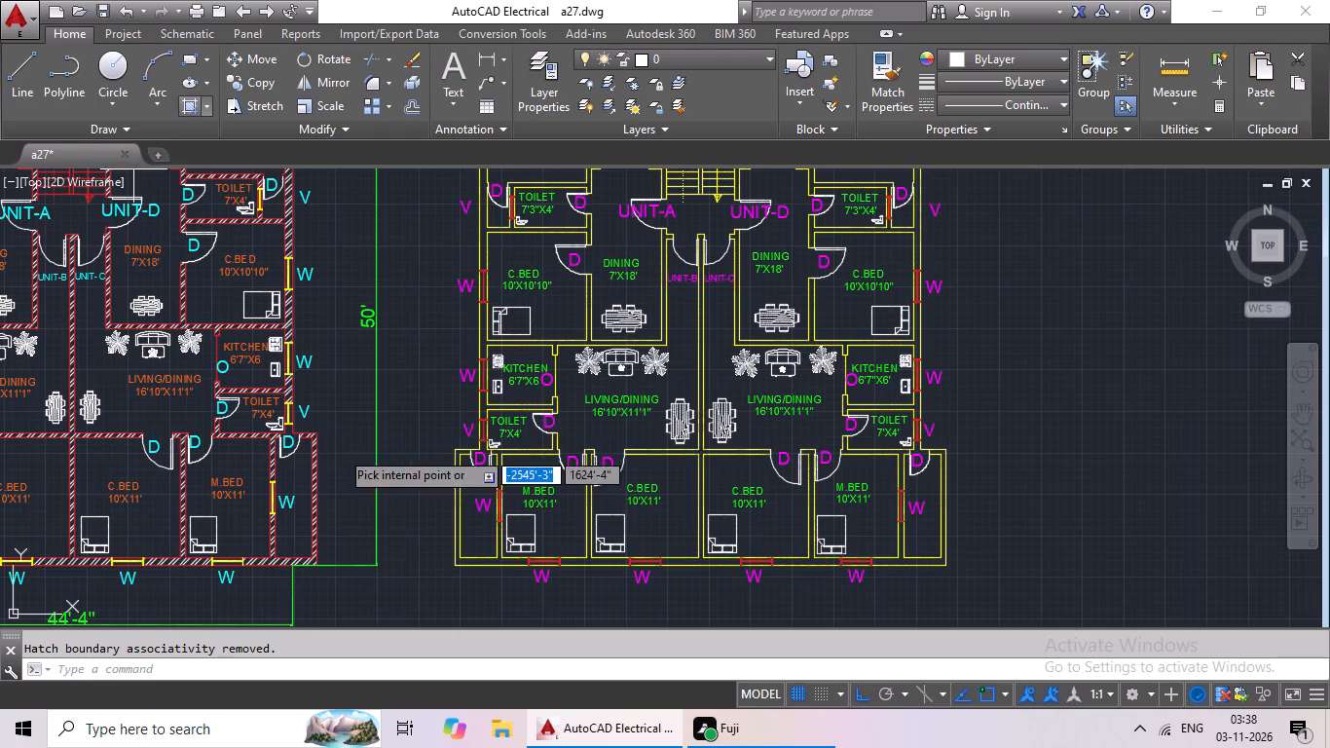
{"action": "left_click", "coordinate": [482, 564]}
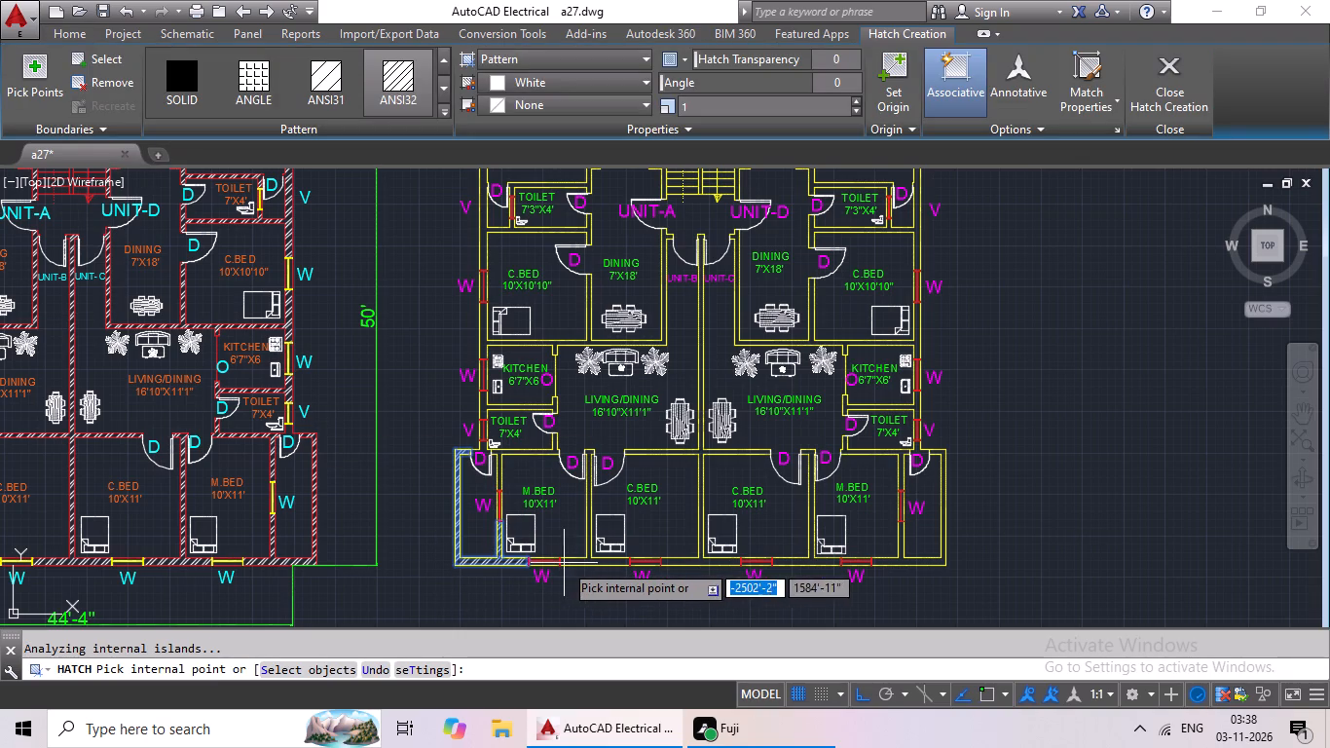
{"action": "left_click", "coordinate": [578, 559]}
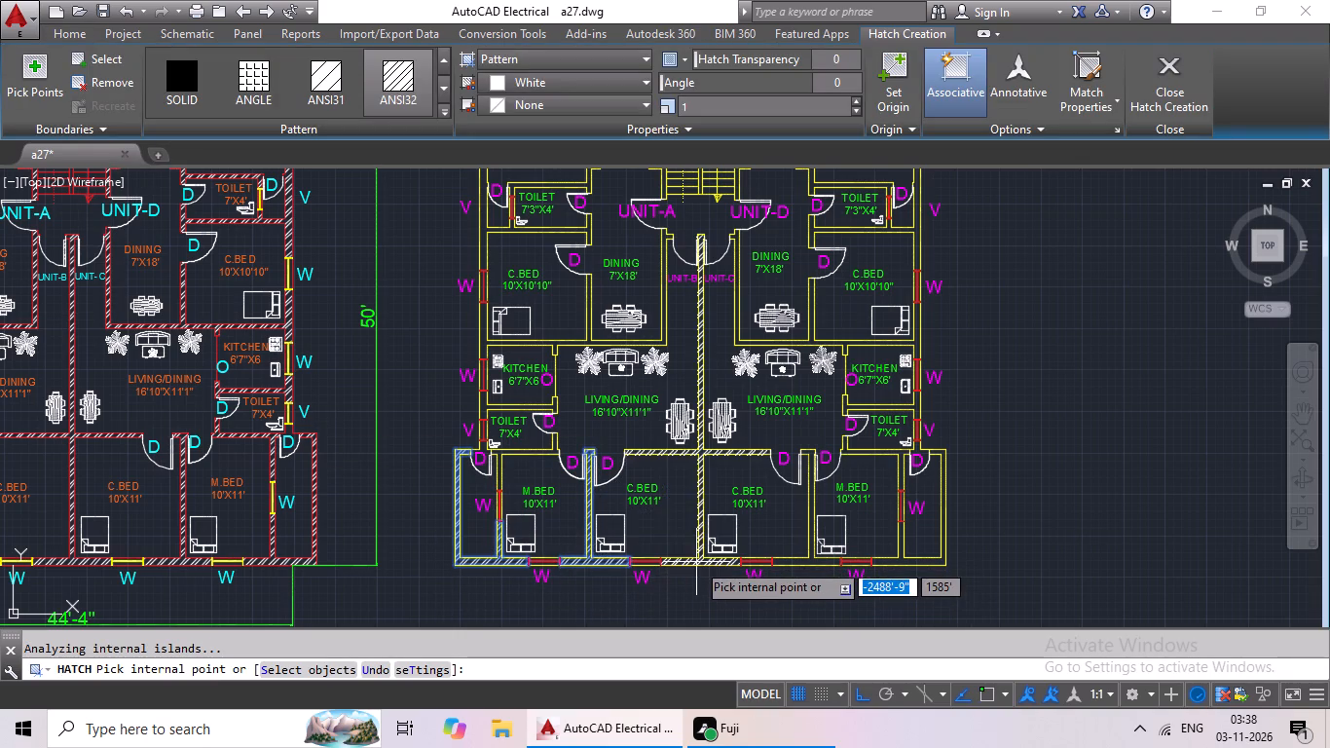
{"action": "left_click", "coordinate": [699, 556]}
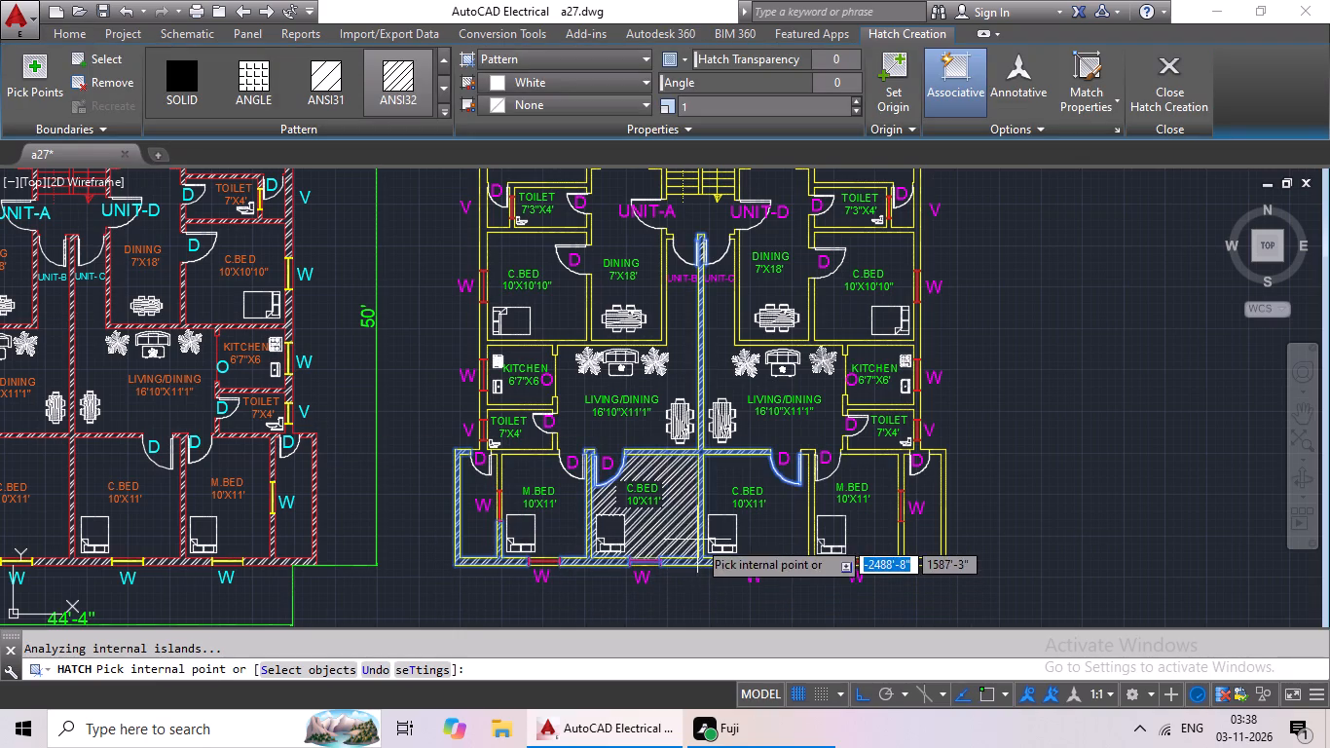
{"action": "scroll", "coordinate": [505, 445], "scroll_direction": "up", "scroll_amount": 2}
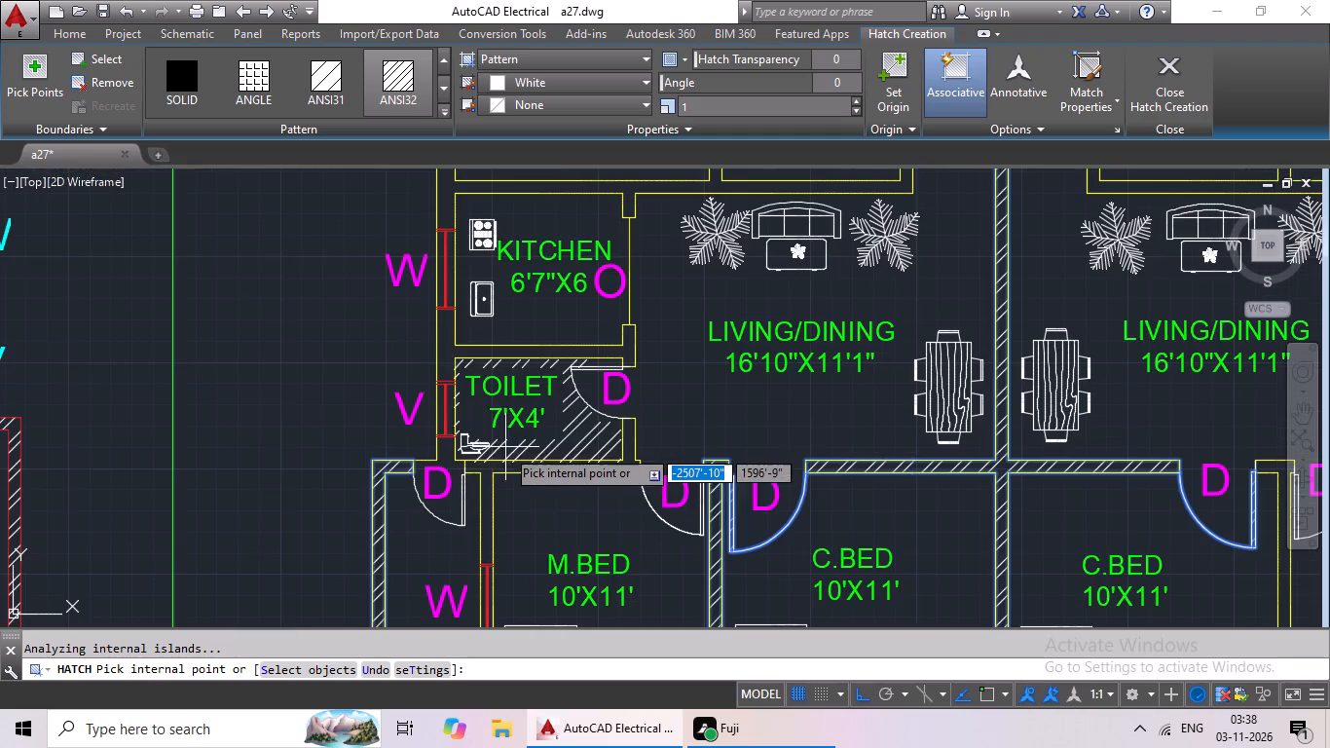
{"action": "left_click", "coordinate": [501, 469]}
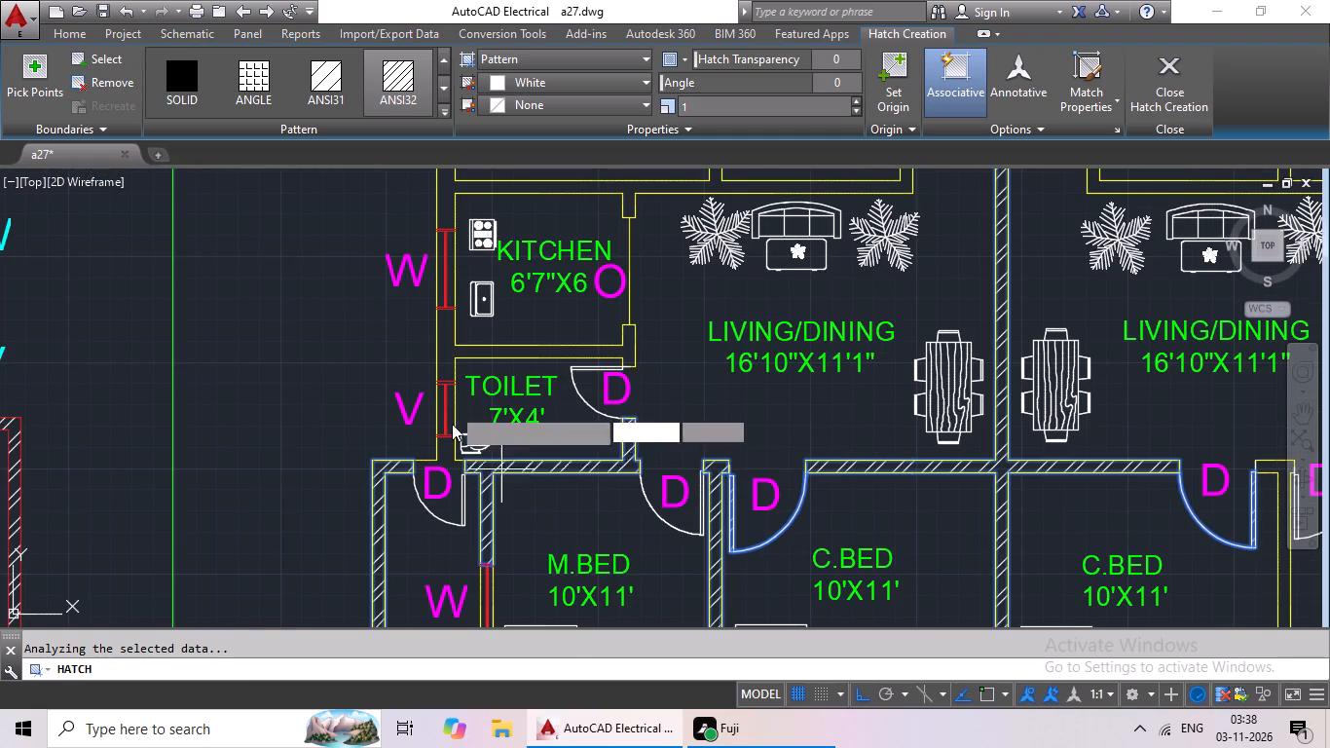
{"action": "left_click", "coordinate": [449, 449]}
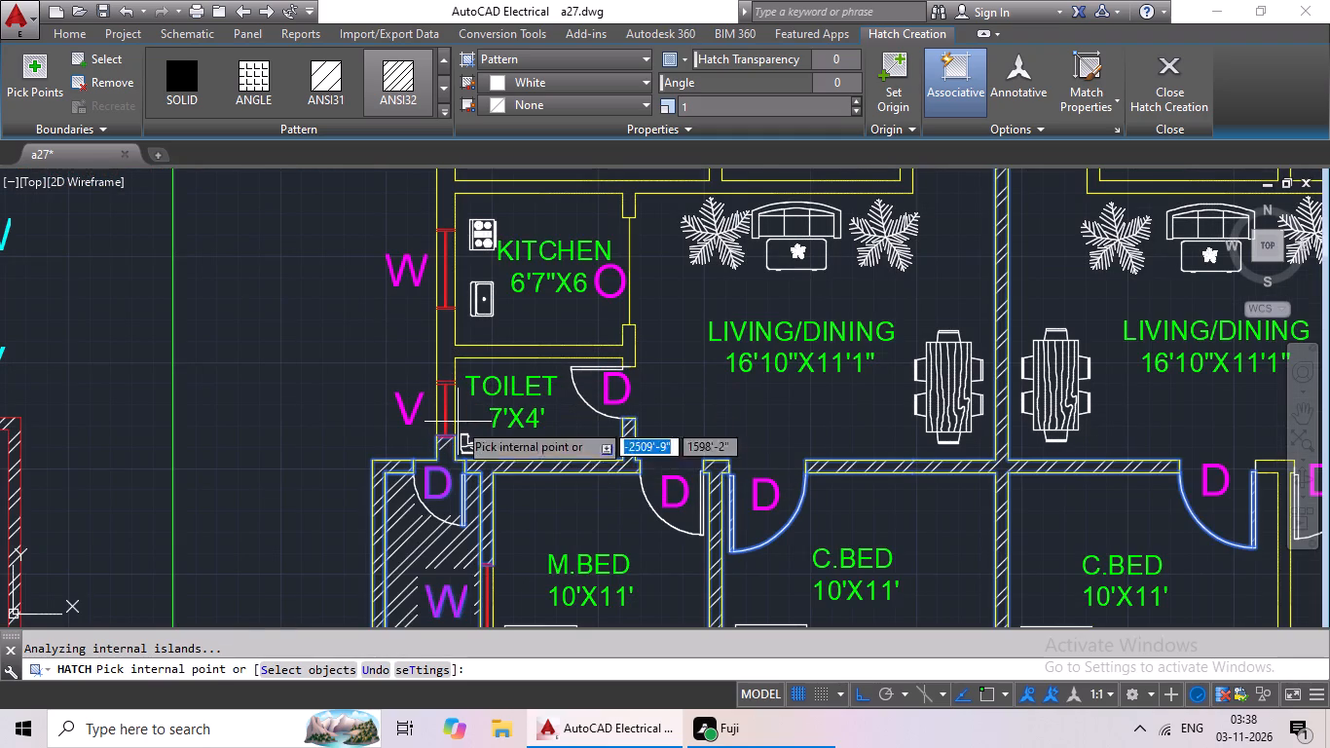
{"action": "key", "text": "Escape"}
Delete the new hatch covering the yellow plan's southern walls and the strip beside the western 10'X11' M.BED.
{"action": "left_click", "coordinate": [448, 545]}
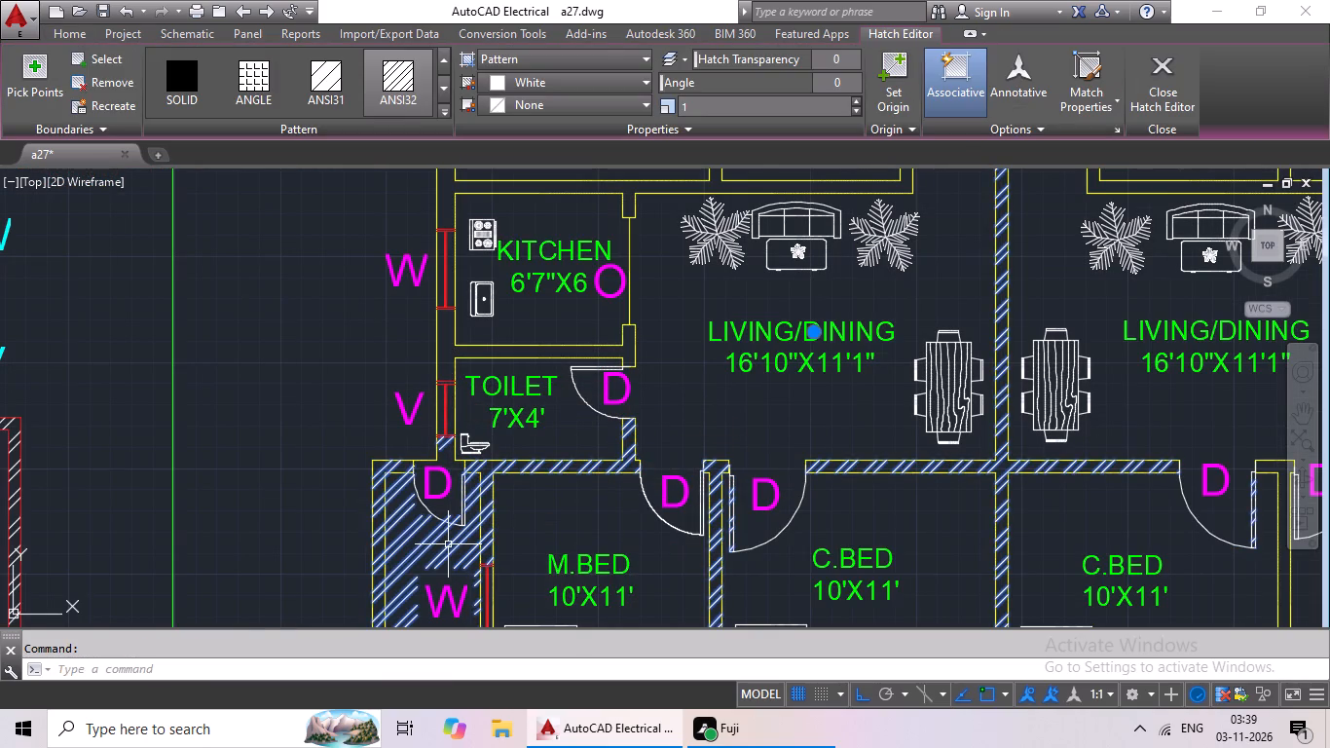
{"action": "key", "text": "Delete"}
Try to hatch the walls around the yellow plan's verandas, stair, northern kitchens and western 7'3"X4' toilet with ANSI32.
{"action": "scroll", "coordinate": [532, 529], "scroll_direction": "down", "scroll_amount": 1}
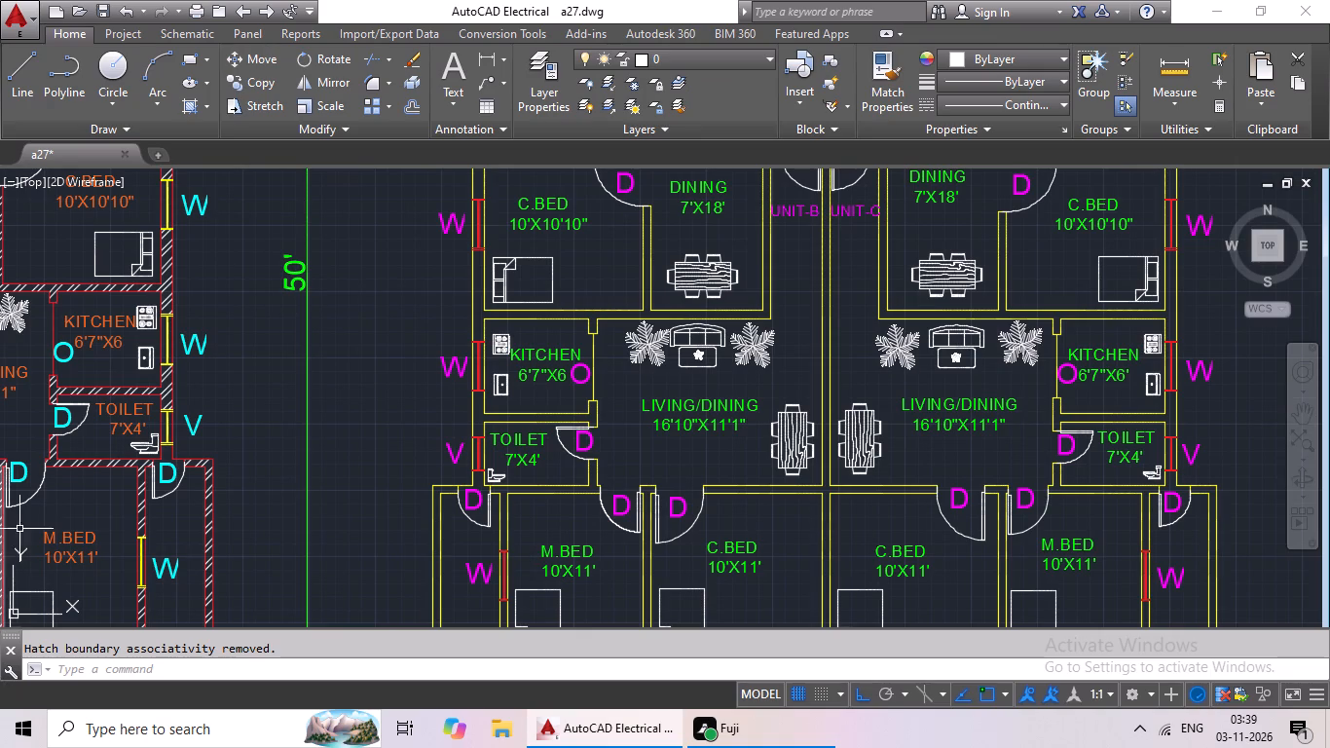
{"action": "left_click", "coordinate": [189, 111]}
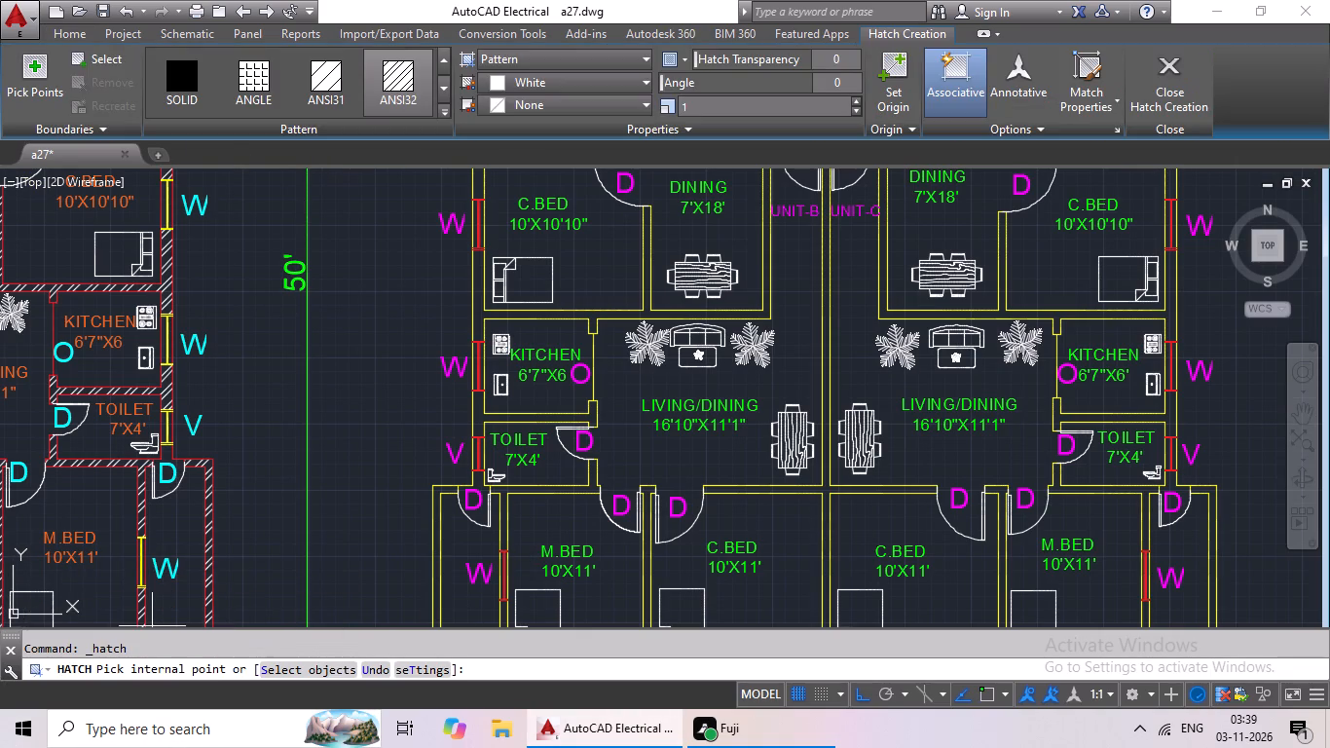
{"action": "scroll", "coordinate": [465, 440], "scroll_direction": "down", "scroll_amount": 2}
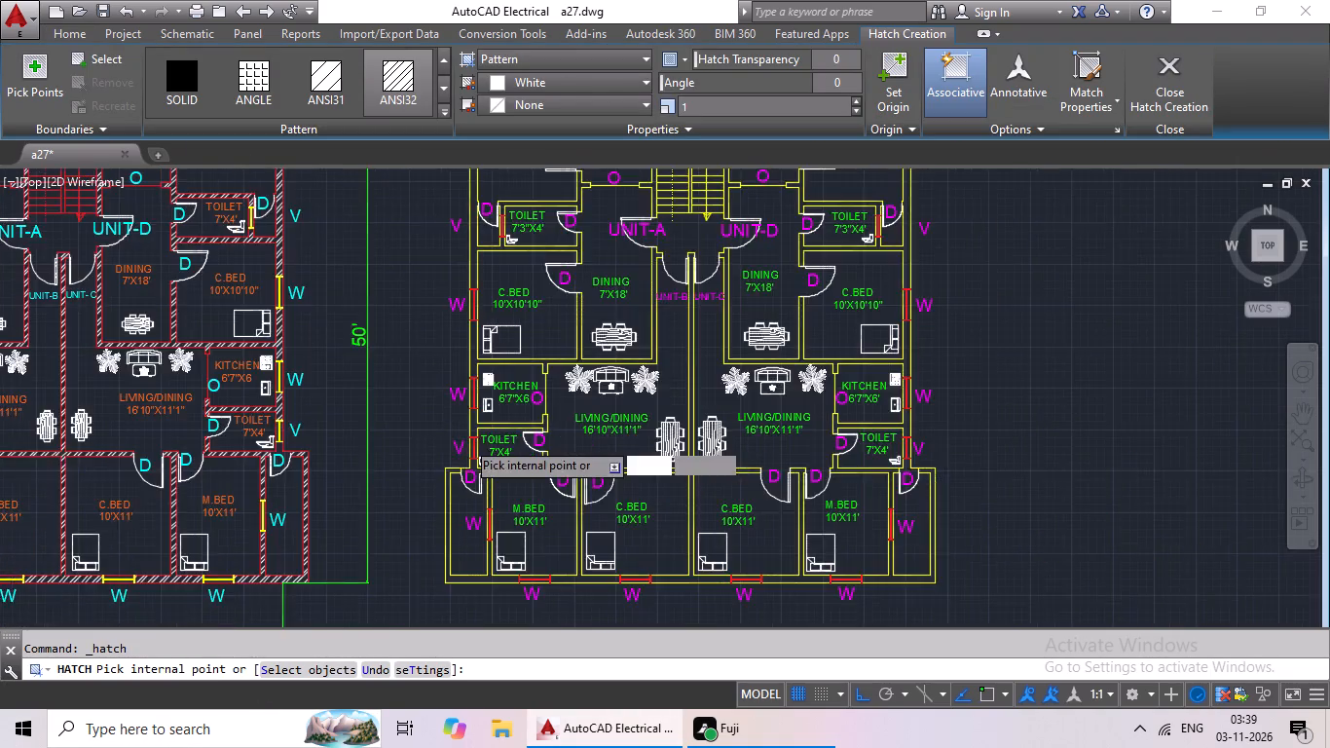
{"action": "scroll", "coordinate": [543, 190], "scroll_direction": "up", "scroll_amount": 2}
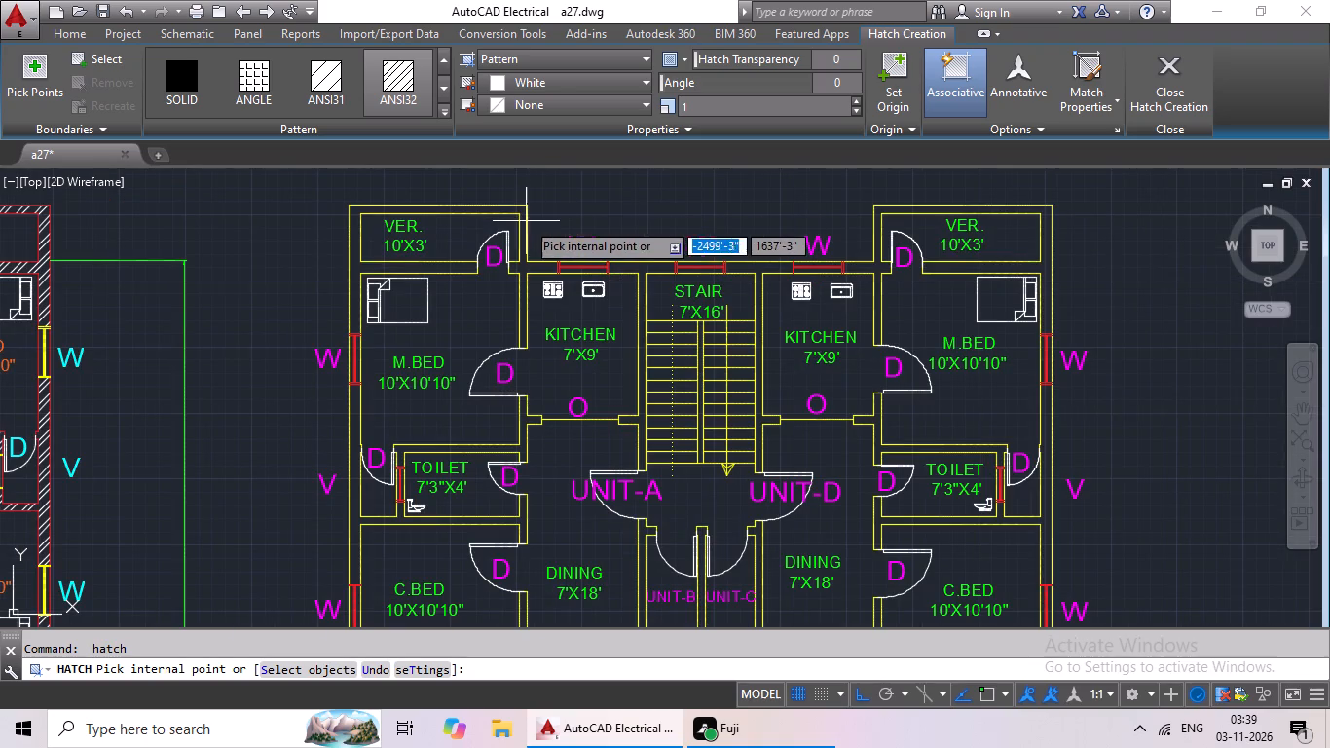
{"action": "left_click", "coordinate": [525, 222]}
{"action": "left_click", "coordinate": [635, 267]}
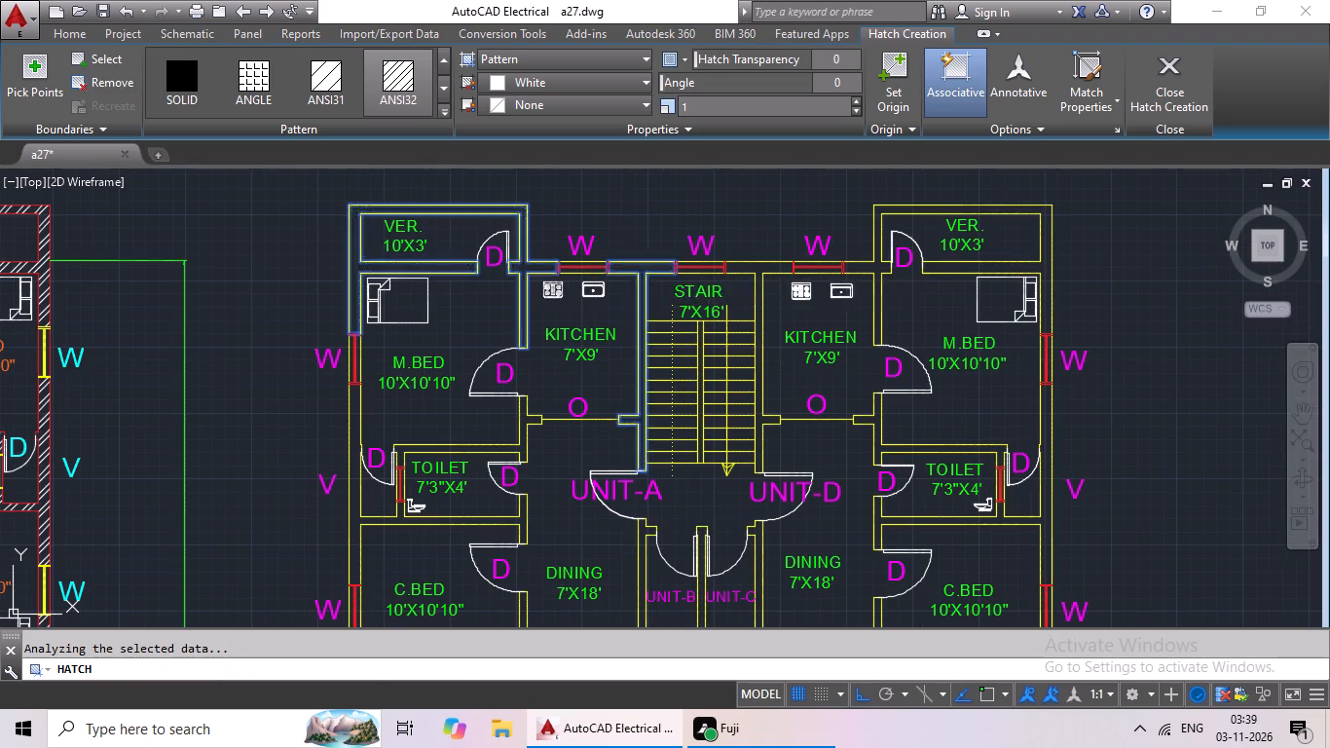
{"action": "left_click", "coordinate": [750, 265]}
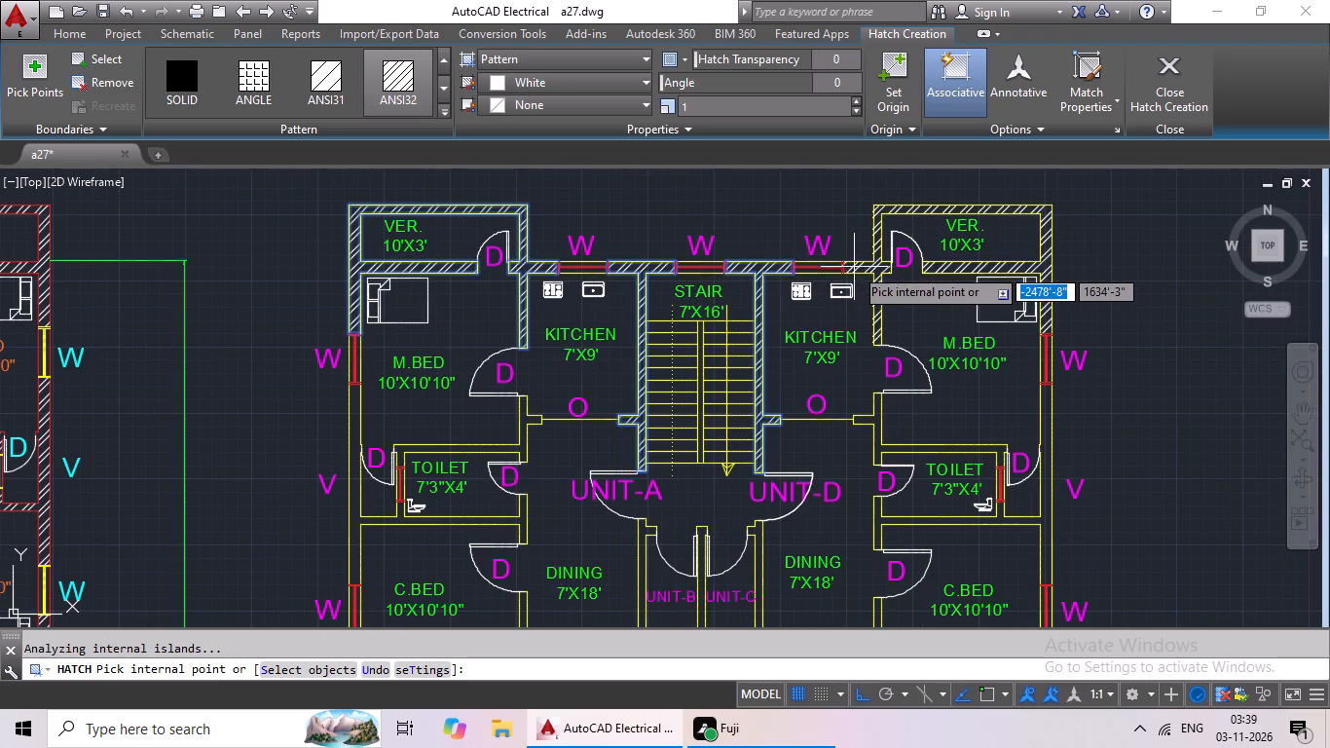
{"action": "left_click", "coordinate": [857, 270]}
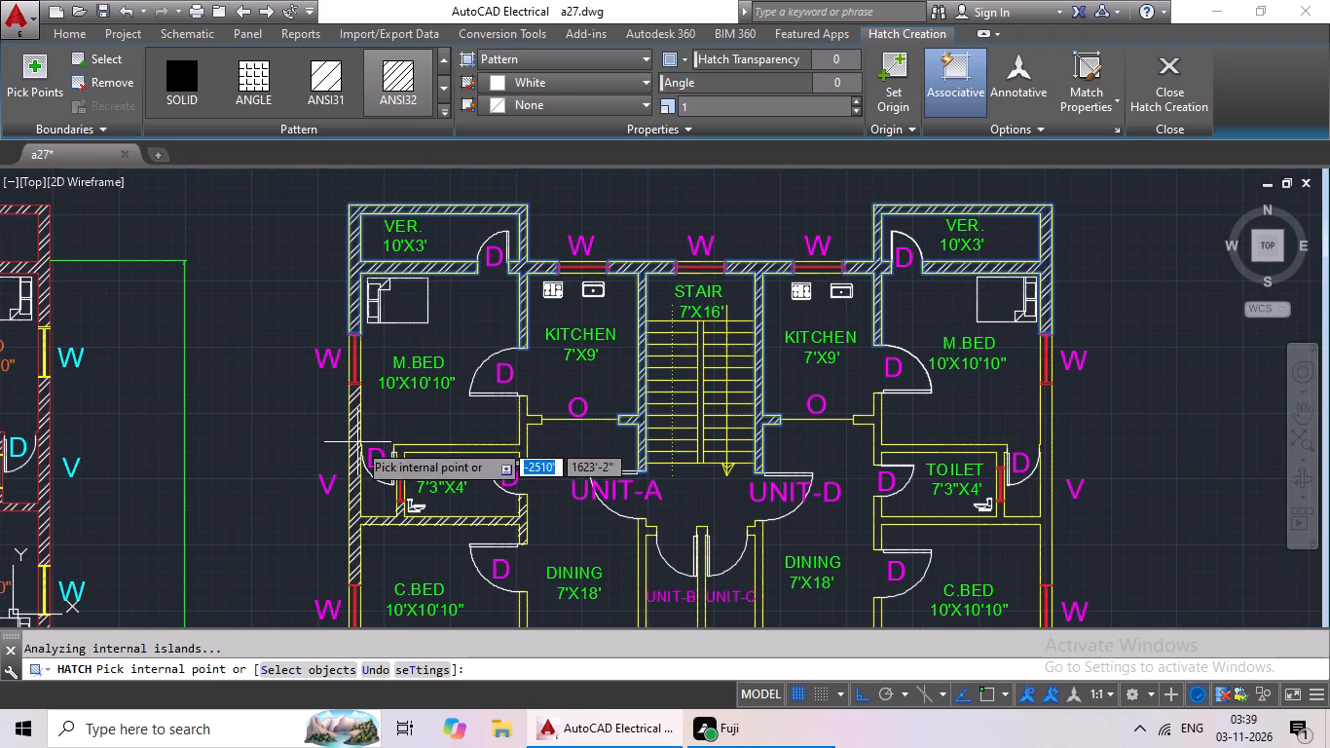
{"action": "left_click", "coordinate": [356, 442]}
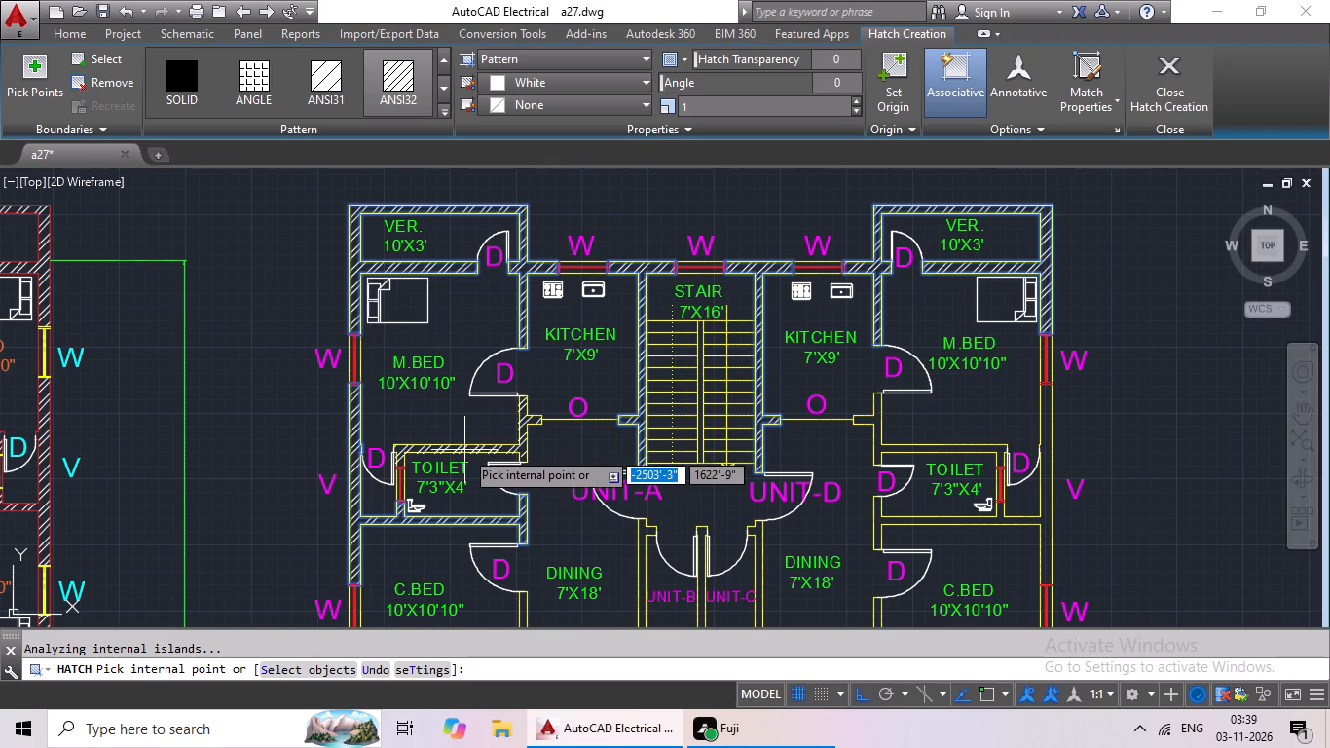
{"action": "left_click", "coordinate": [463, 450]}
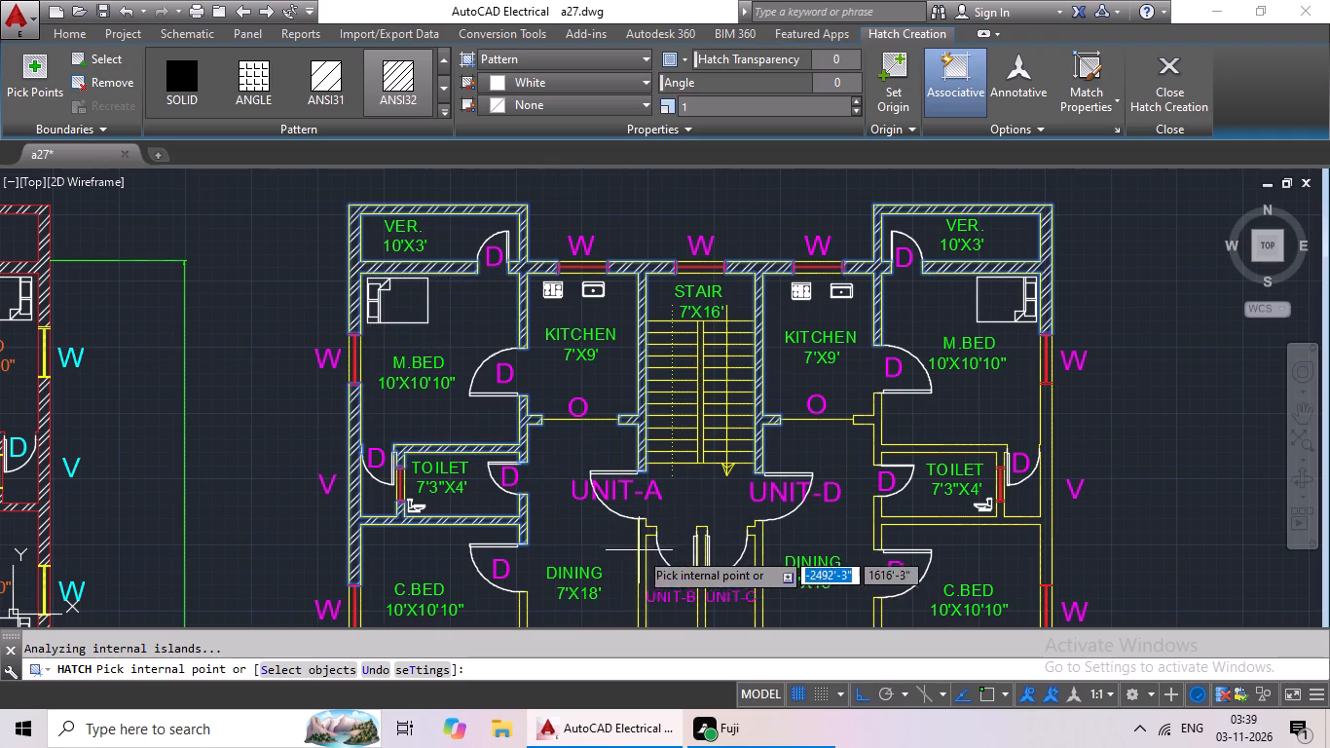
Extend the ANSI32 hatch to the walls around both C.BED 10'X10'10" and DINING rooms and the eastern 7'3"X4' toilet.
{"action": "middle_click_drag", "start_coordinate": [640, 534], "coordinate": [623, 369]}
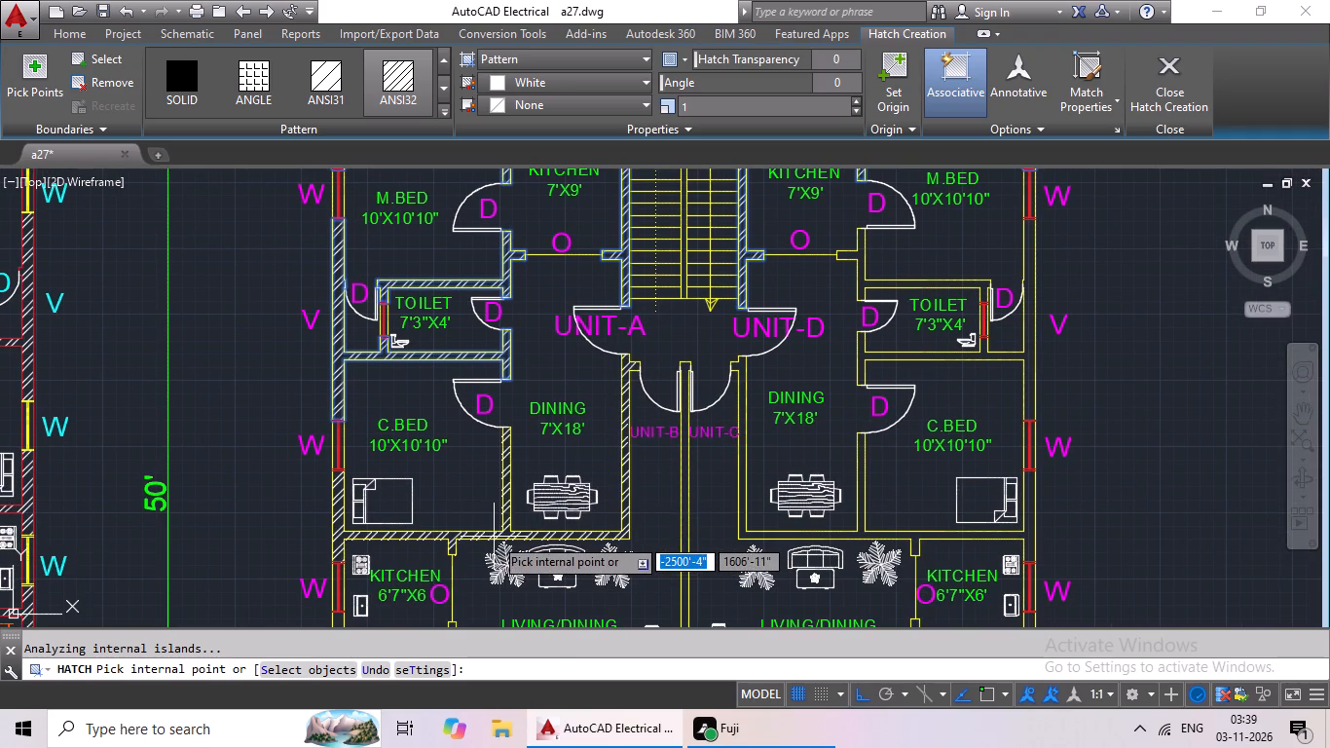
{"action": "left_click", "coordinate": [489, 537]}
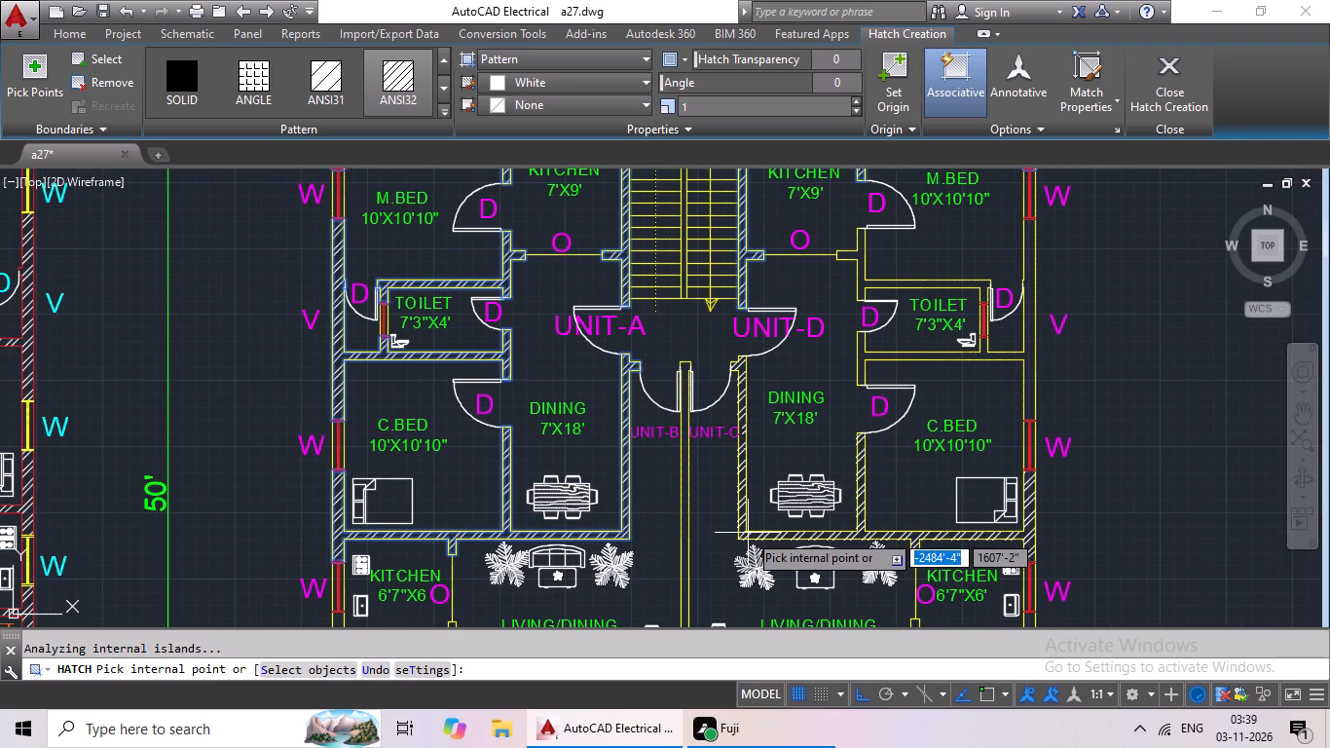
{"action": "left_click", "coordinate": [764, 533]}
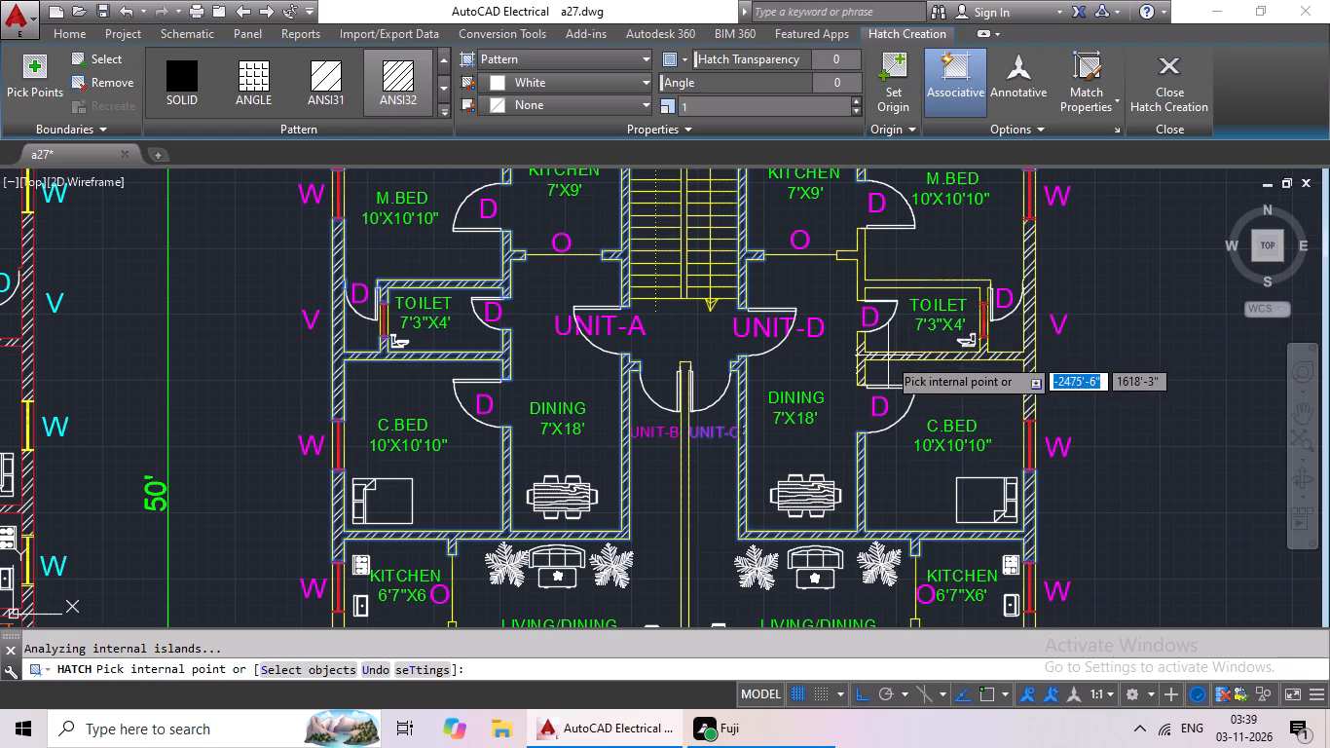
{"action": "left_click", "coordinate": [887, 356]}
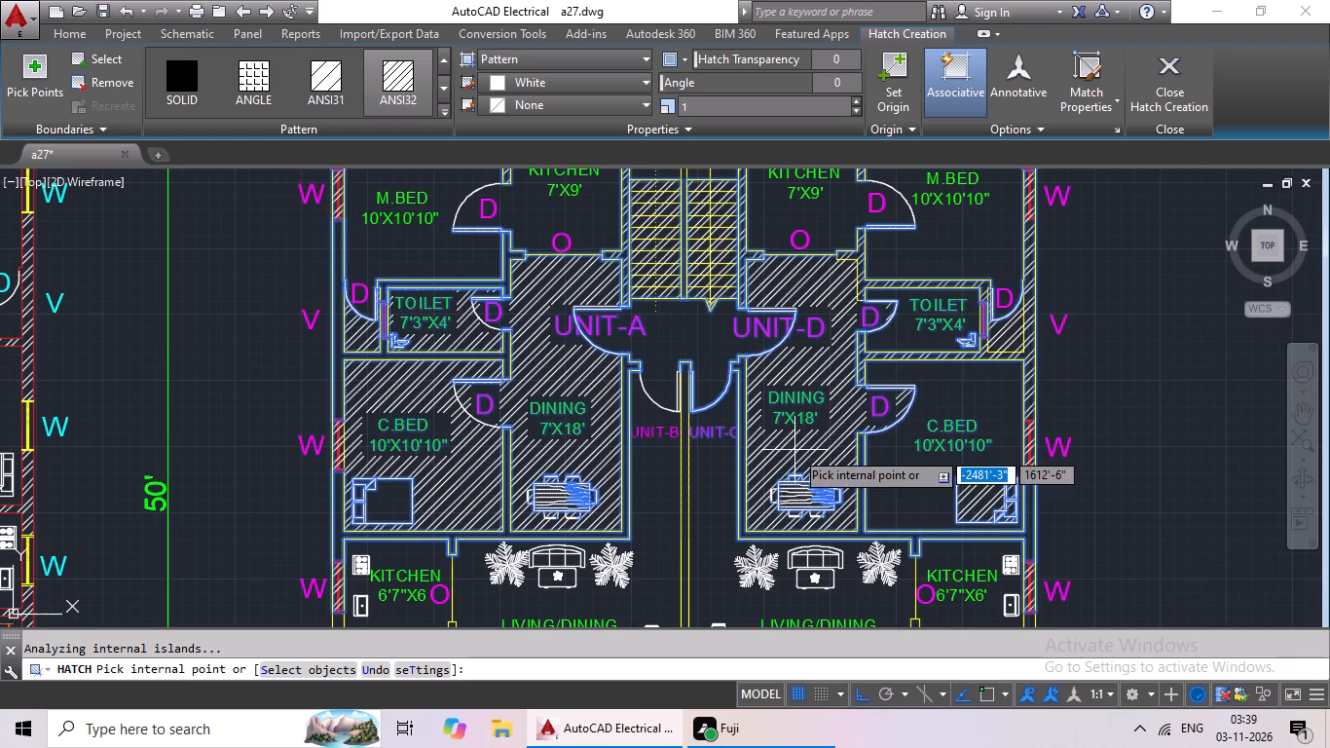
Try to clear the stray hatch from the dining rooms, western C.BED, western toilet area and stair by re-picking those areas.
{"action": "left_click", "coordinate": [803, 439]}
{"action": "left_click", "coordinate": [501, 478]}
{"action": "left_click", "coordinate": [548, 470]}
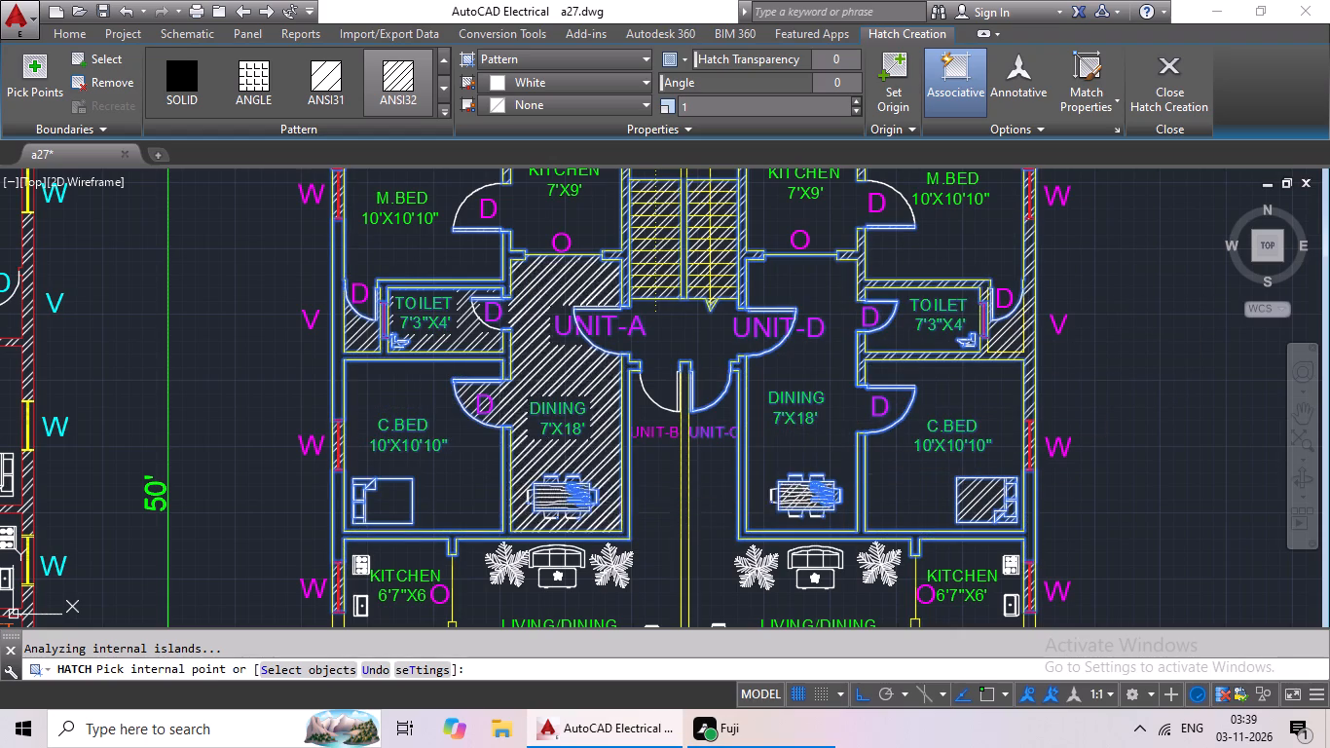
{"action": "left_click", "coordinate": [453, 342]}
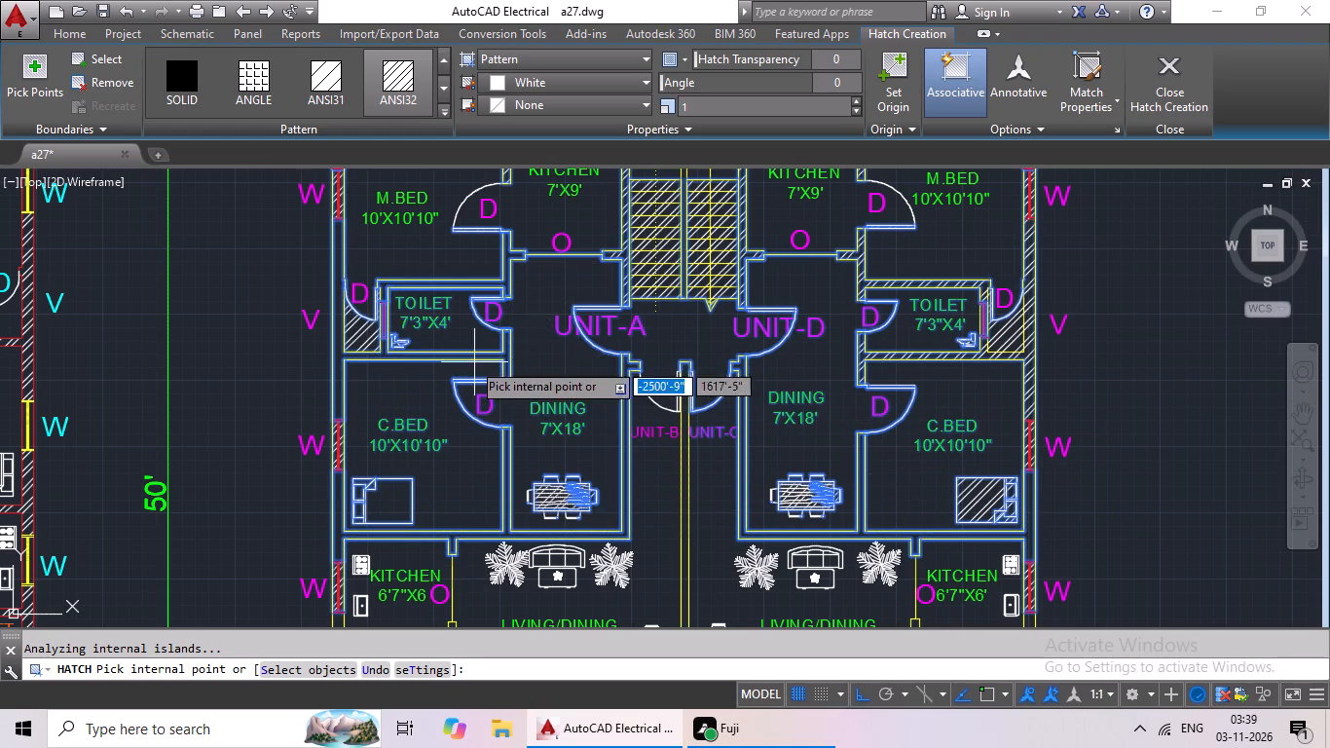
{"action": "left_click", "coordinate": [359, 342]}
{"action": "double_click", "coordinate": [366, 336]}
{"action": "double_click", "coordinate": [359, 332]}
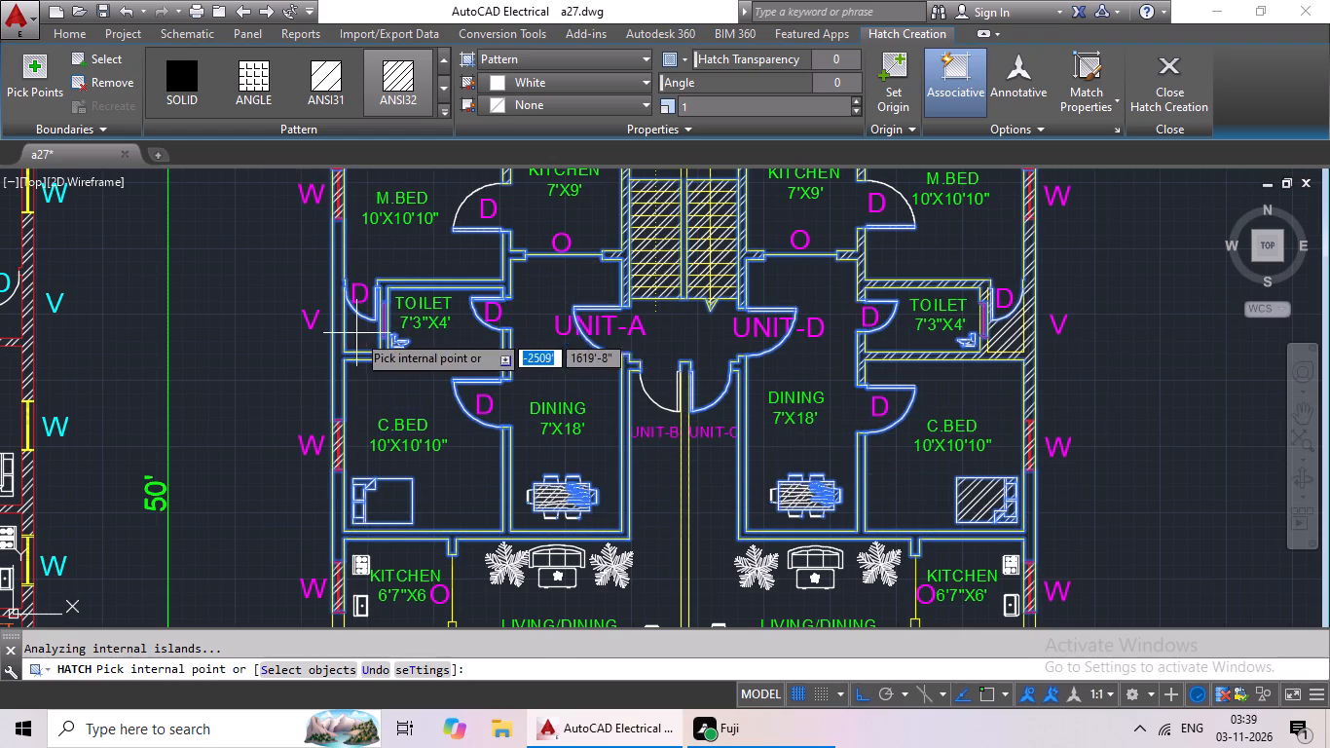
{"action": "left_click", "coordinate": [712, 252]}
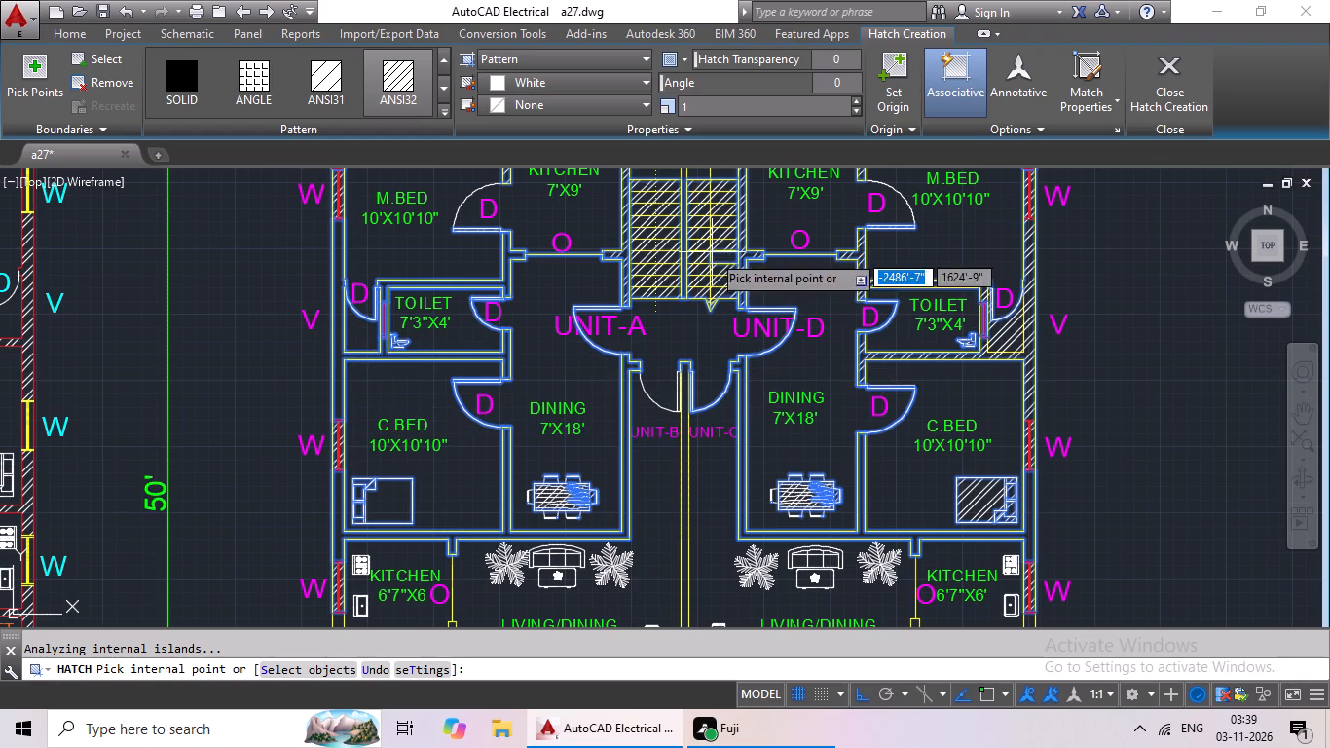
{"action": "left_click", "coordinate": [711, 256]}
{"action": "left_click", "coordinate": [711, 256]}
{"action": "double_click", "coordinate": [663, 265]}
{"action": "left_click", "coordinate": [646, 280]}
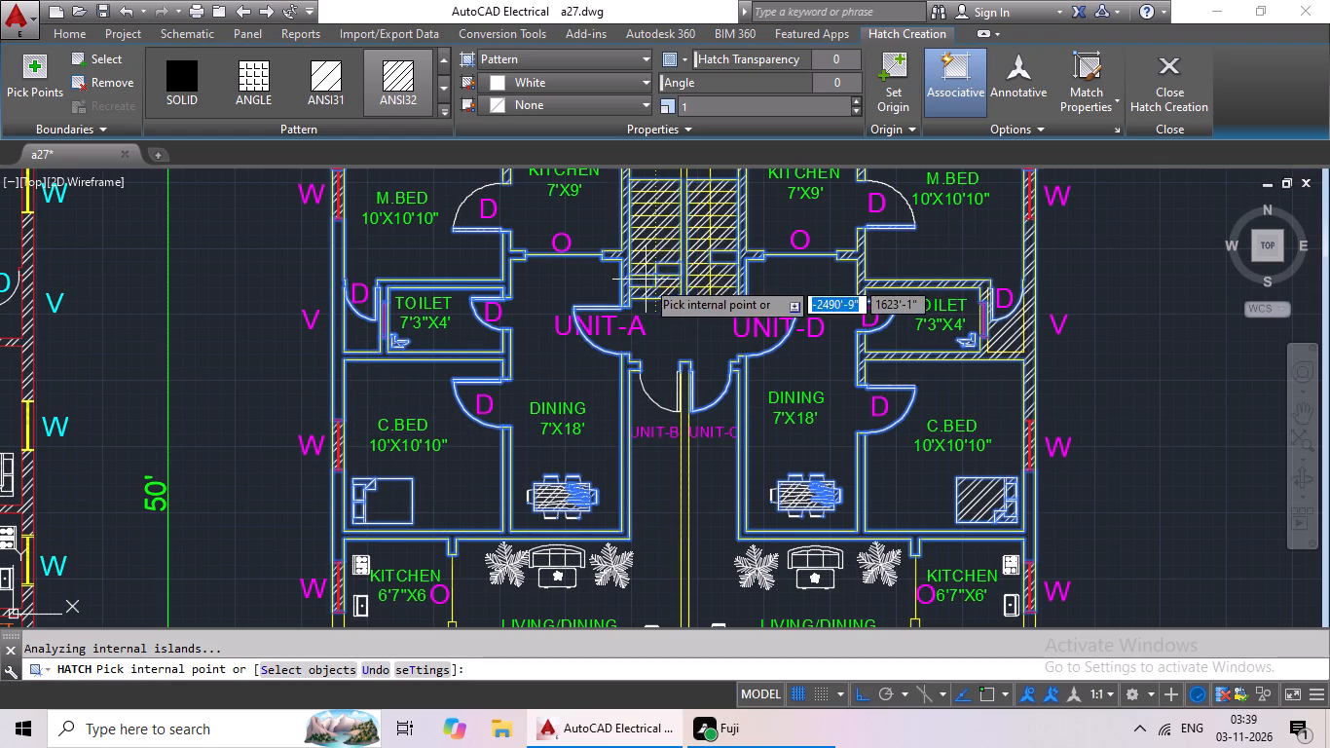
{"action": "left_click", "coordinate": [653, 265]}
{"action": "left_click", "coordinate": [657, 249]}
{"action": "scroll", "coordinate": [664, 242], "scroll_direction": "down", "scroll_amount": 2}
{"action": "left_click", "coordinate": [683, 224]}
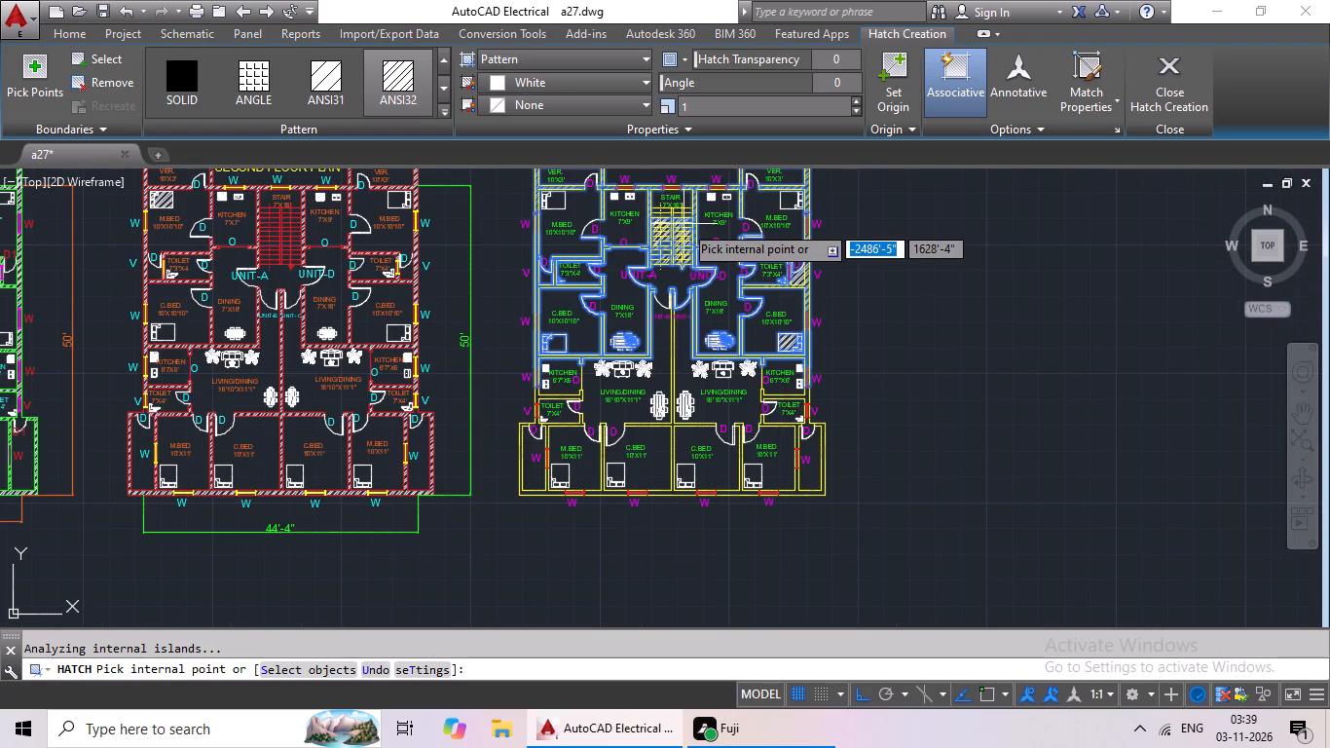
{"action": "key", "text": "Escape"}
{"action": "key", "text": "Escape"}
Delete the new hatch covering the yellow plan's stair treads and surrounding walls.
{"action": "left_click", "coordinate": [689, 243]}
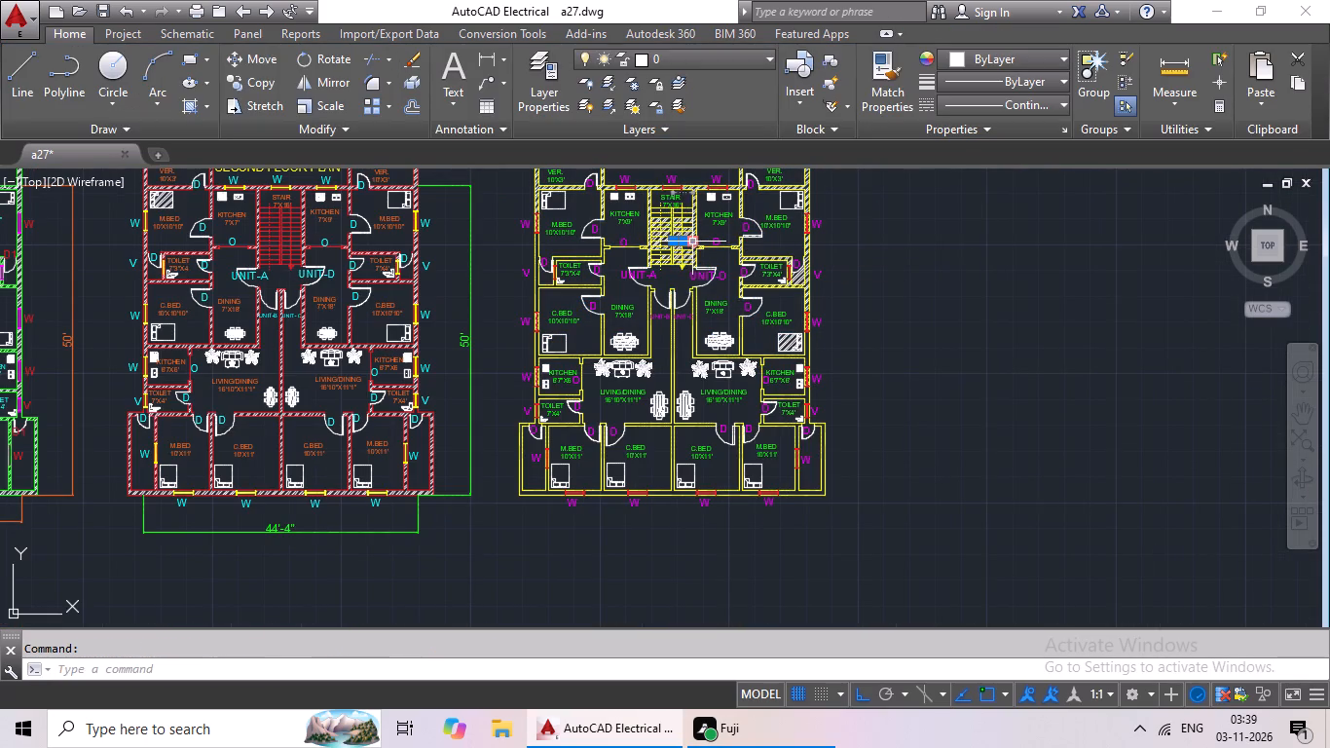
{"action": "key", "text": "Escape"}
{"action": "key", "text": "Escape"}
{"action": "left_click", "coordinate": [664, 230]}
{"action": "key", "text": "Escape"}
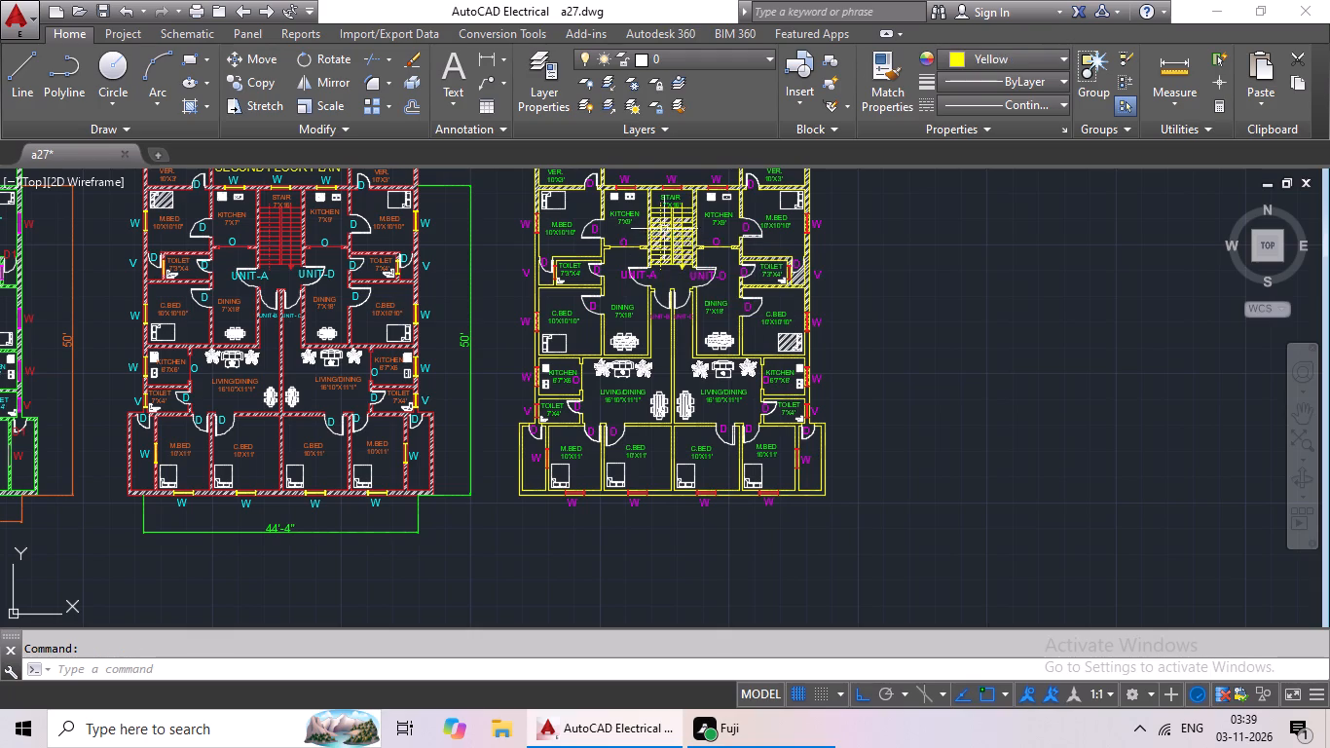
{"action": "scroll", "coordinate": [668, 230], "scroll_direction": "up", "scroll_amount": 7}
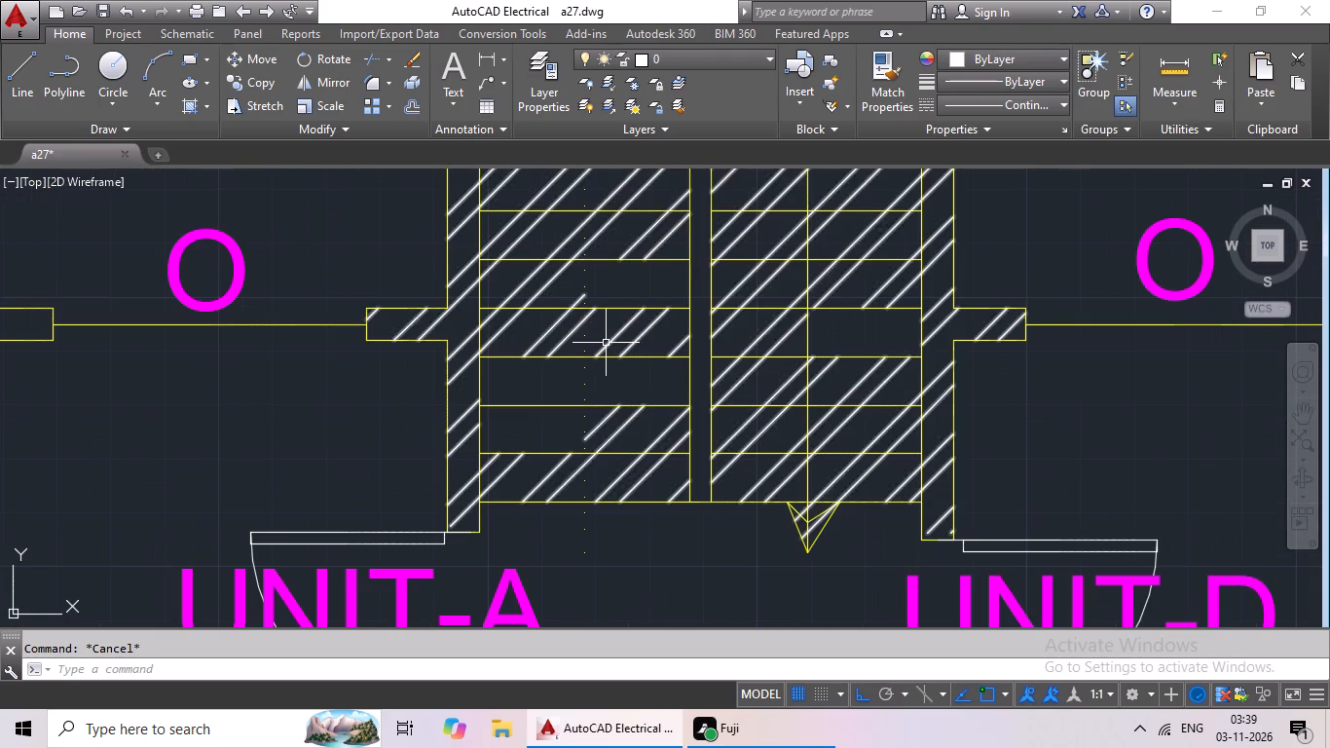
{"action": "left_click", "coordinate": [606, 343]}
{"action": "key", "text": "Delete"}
Hatch the walls around the yellow plan's stair, northern 7'X9' kitchens and both 10'X3' verandas with ANSI32.
{"action": "scroll", "coordinate": [620, 357], "scroll_direction": "down", "scroll_amount": 5}
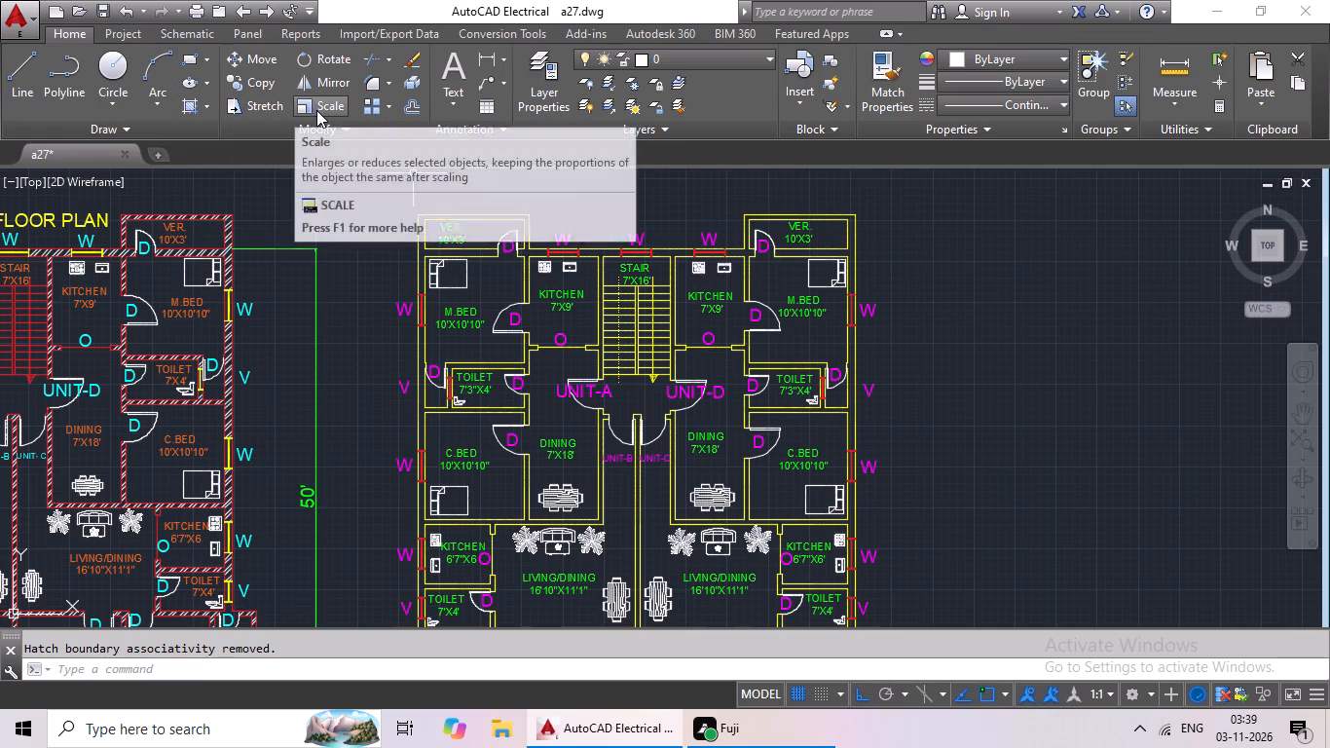
{"action": "left_click", "coordinate": [195, 102]}
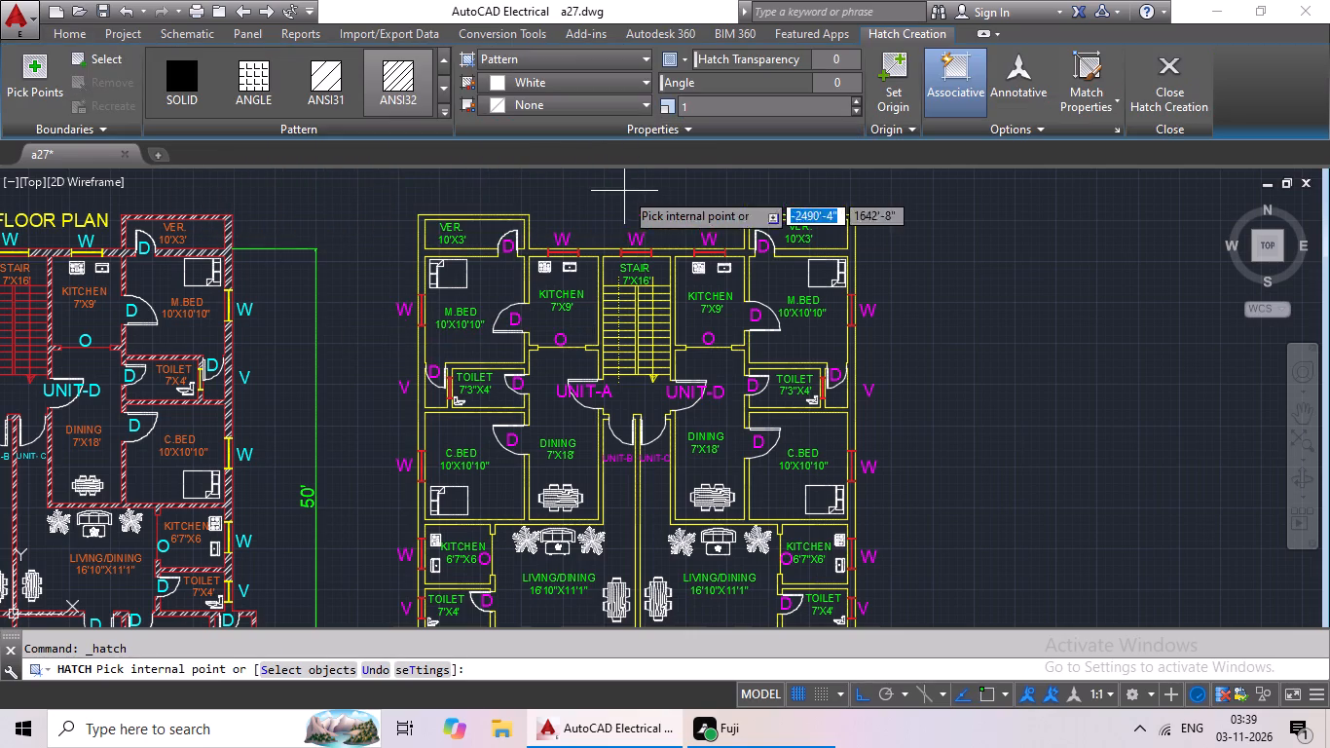
{"action": "scroll", "coordinate": [665, 236], "scroll_direction": "up", "scroll_amount": 2}
{"action": "left_click", "coordinate": [647, 276]}
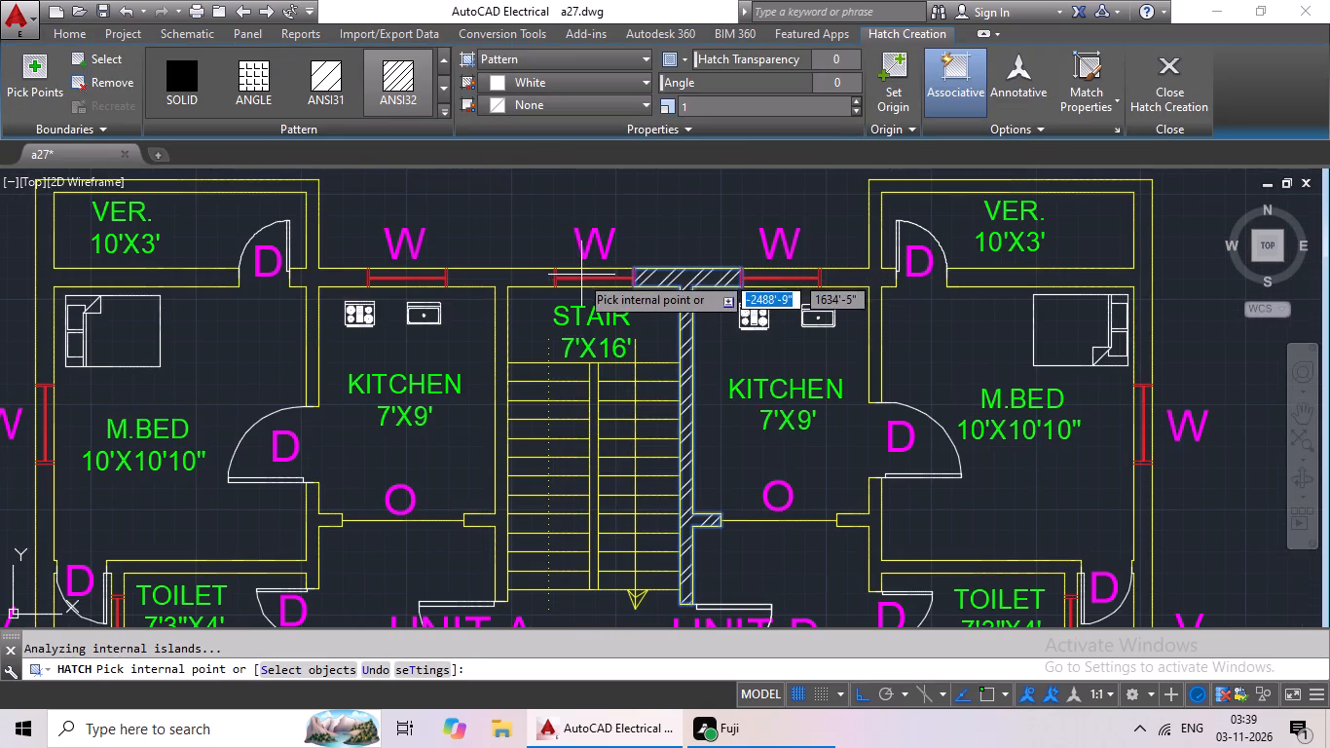
{"action": "left_click", "coordinate": [518, 280]}
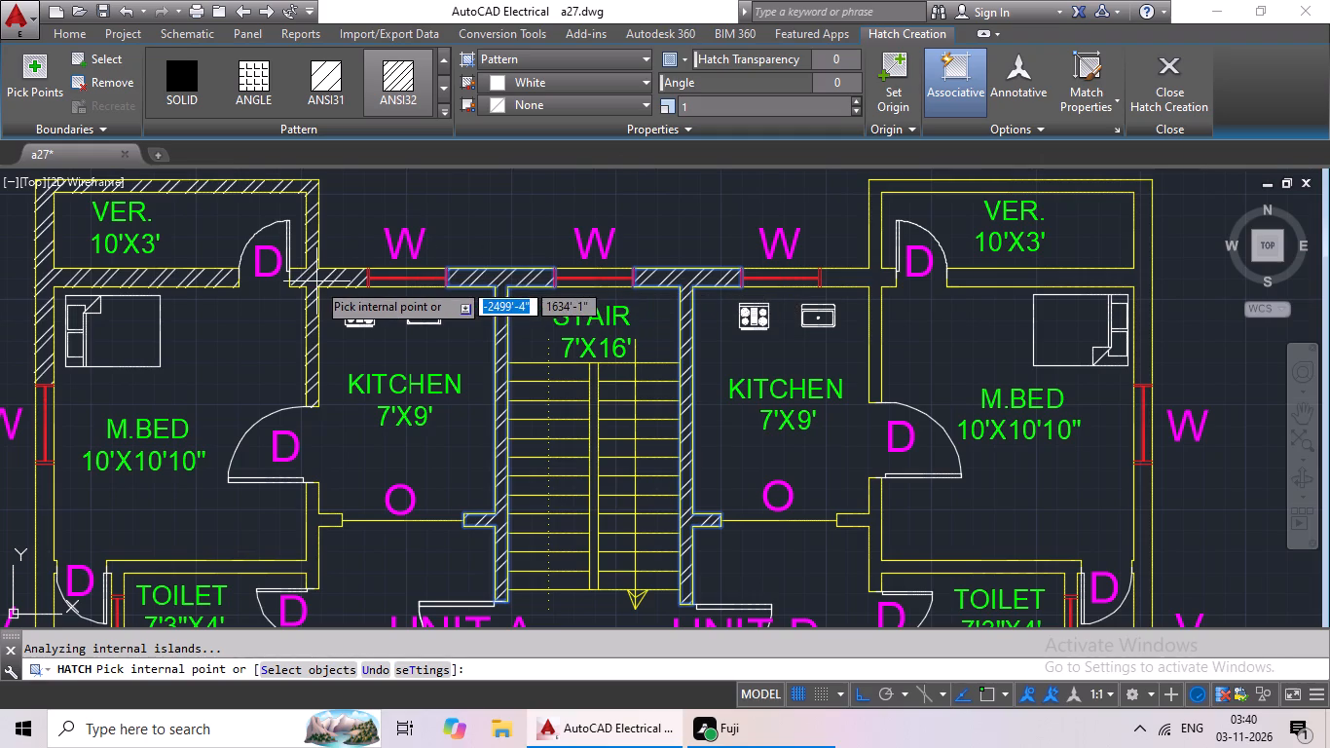
{"action": "left_click", "coordinate": [316, 281]}
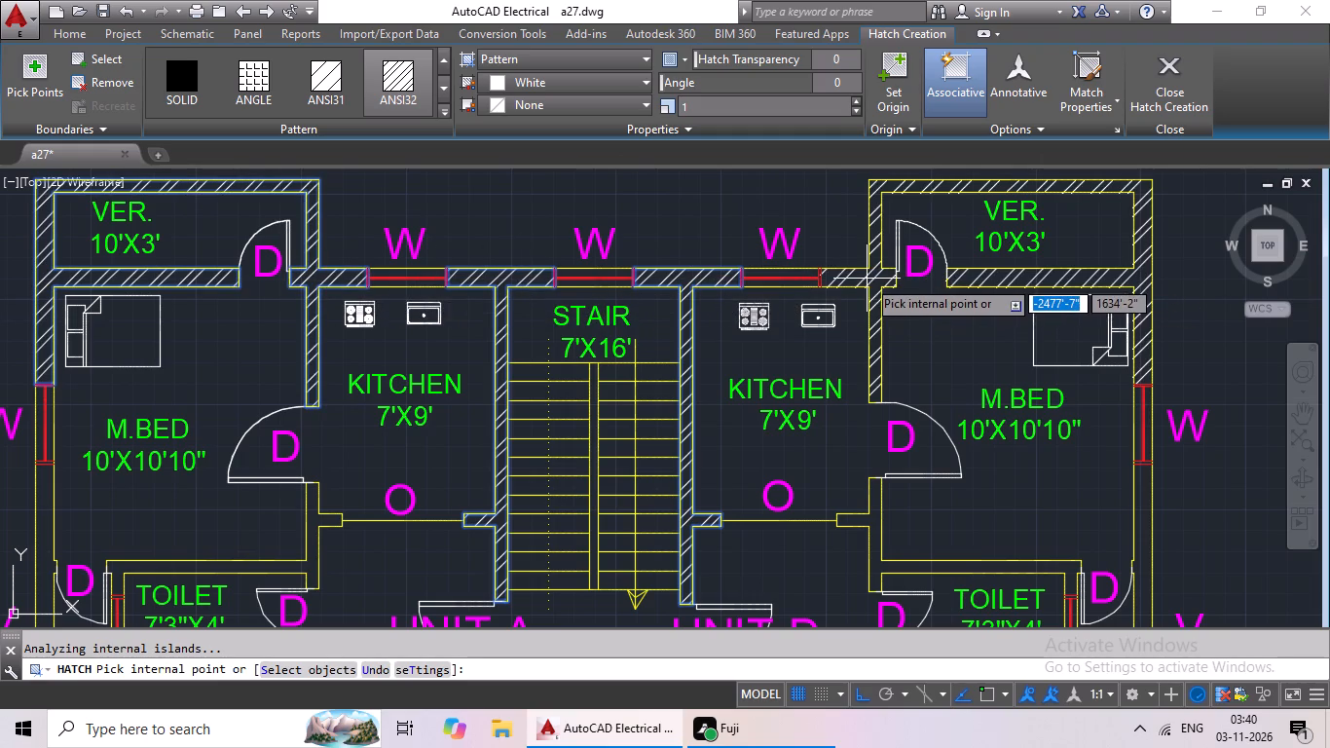
{"action": "left_click", "coordinate": [868, 278]}
Extend the ANSI32 hatch to the walls around the eastern 7'3"X4' toilet, C.BED 10'X10'10" and DINING room.
{"action": "middle_click_drag", "start_coordinate": [905, 446], "coordinate": [894, 350]}
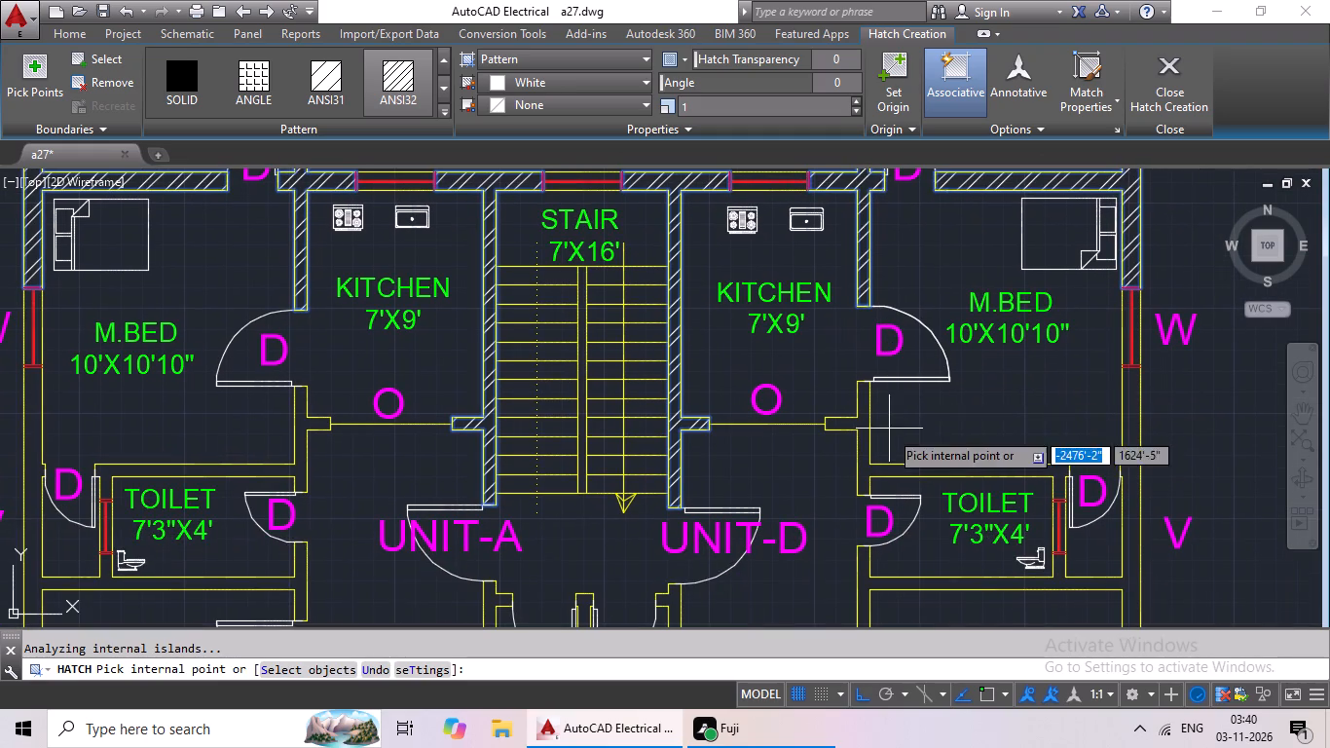
{"action": "left_click_drag", "start_coordinate": [860, 475], "coordinate": [869, 471]}
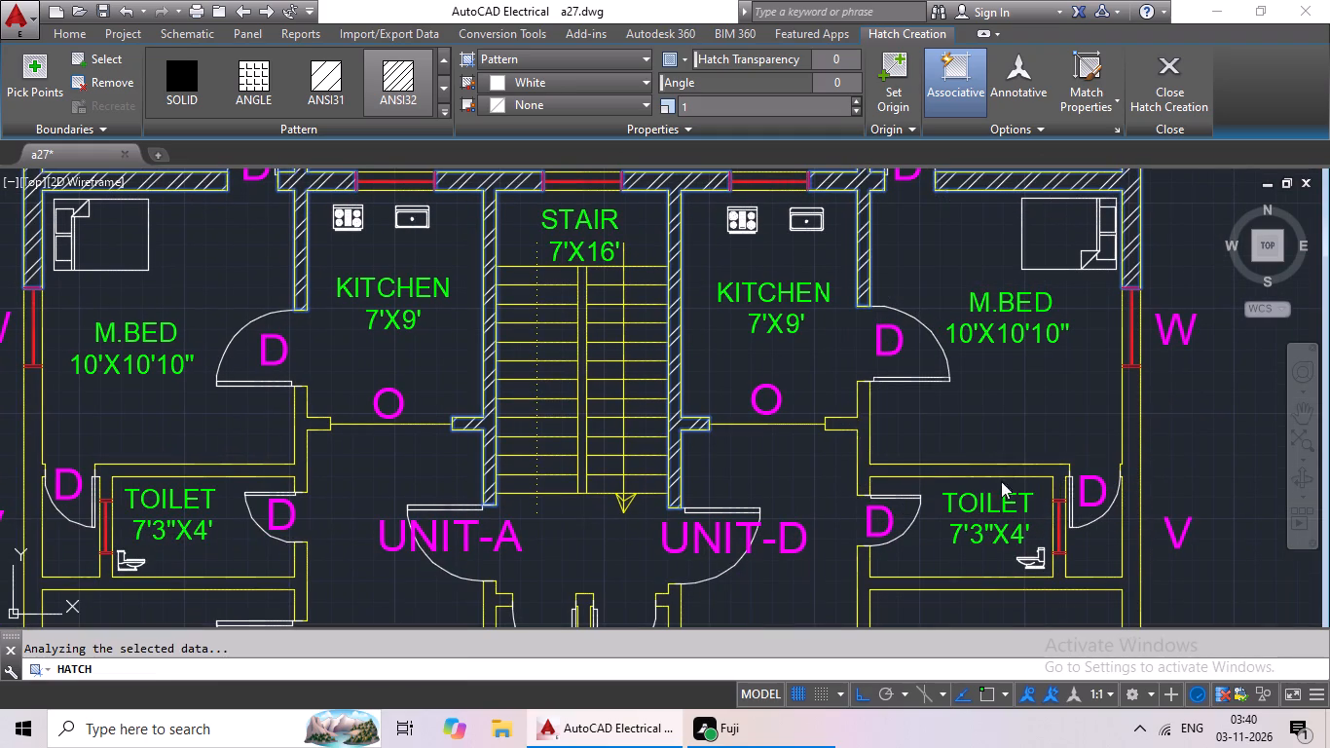
{"action": "middle_click_drag", "start_coordinate": [1055, 487], "coordinate": [794, 355]}
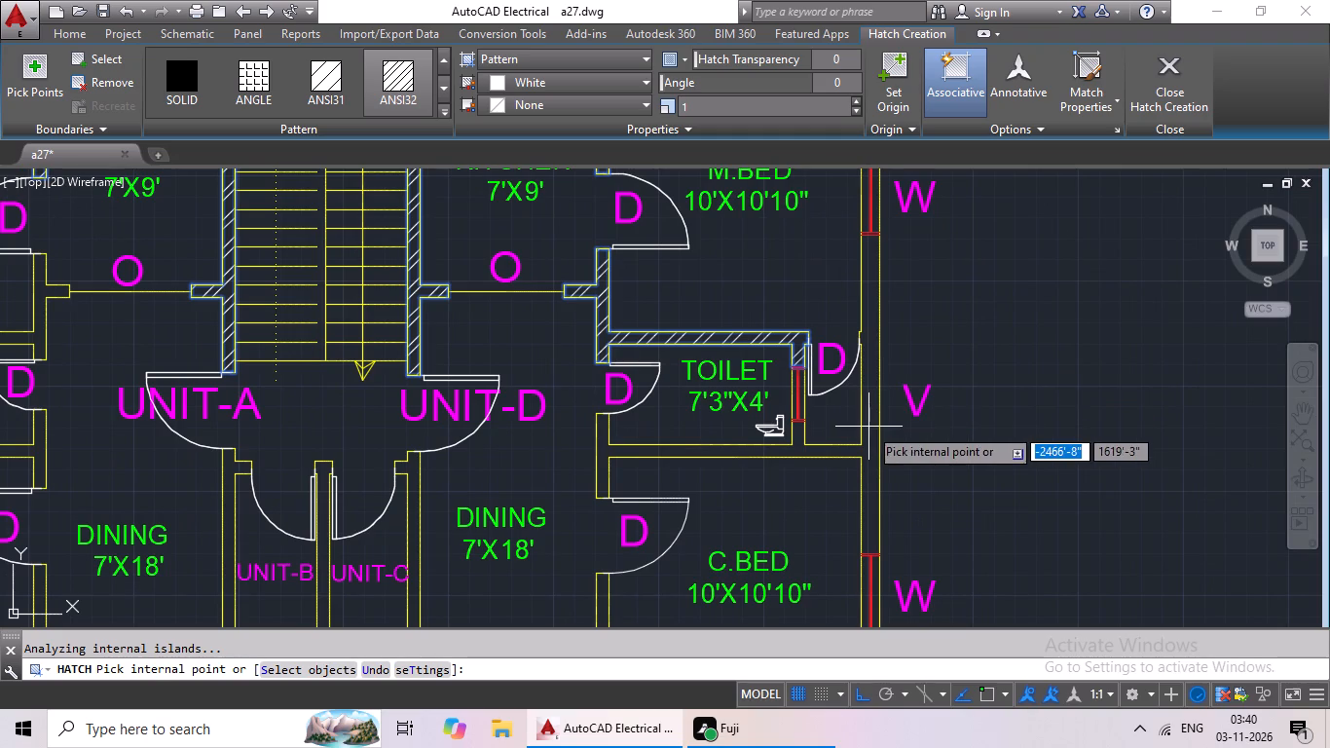
{"action": "left_click", "coordinate": [875, 327]}
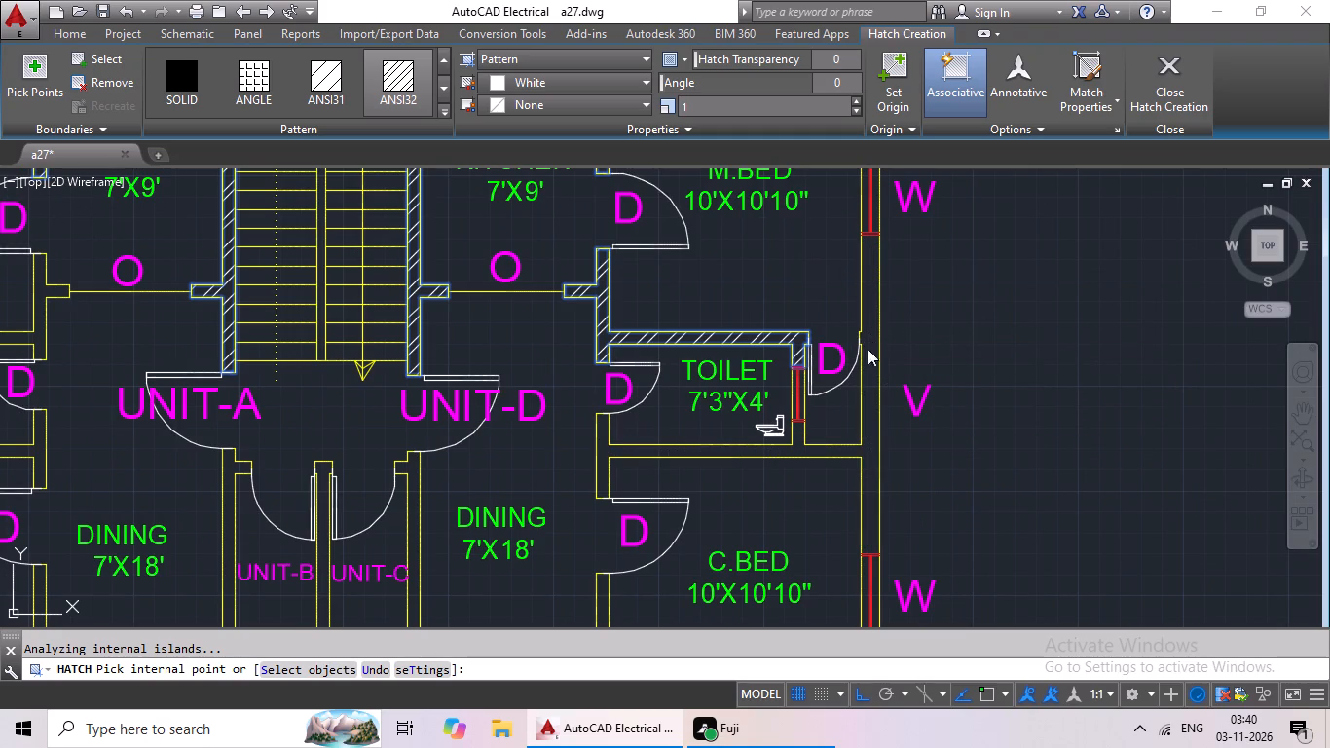
{"action": "middle_click_drag", "start_coordinate": [815, 445], "coordinate": [789, 313]}
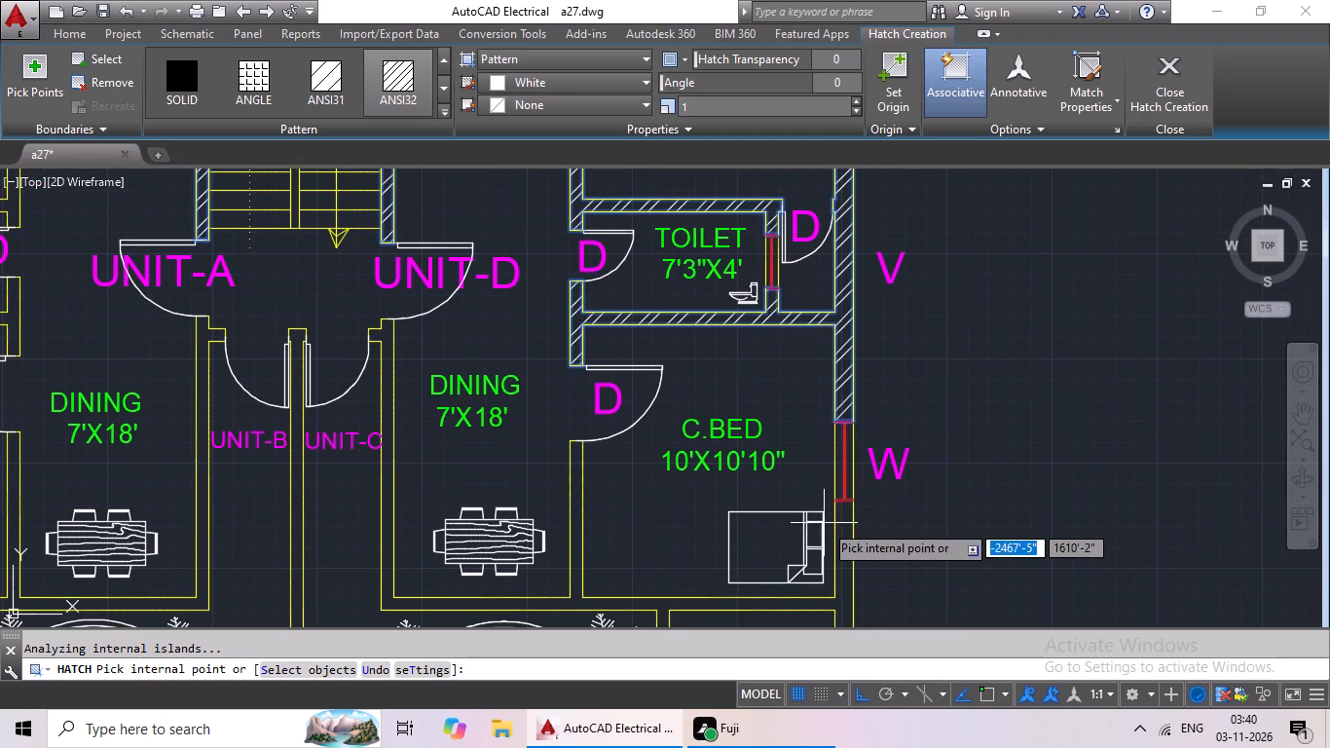
{"action": "middle_click_drag", "start_coordinate": [829, 499], "coordinate": [818, 351]}
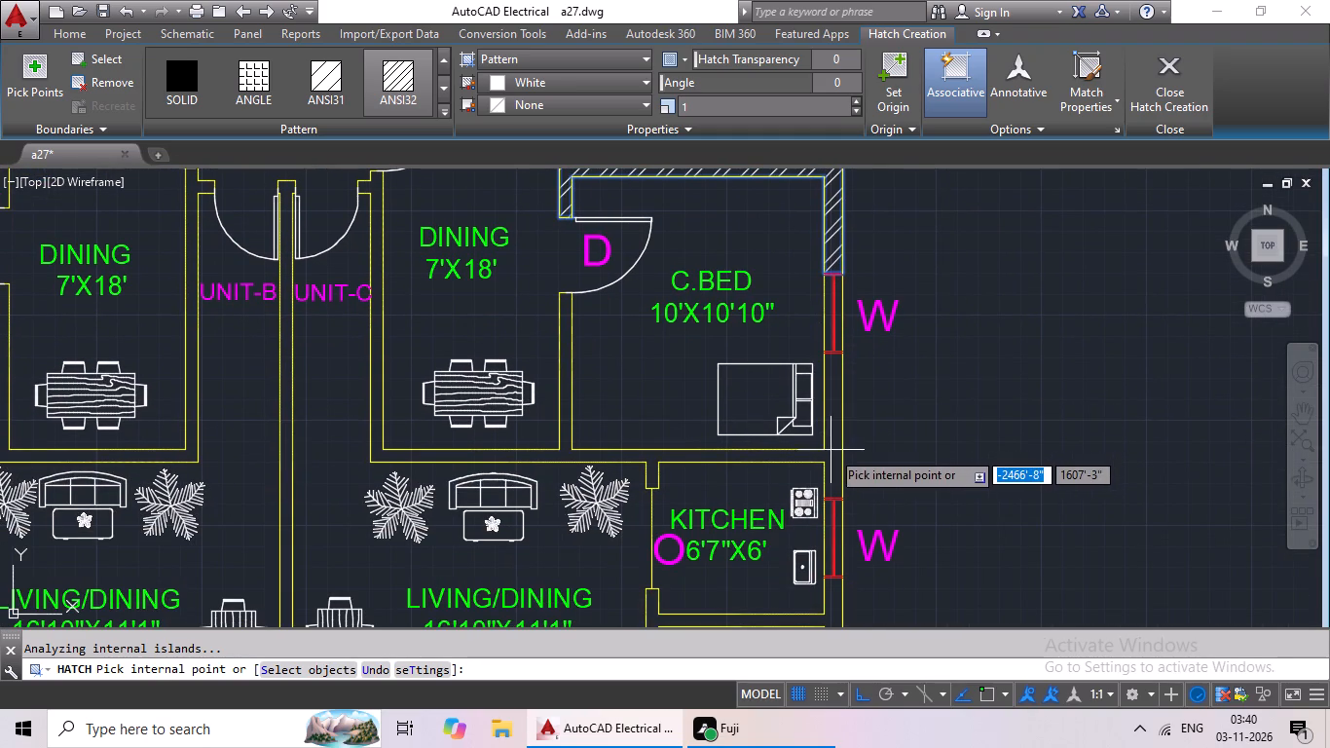
{"action": "left_click", "coordinate": [832, 458]}
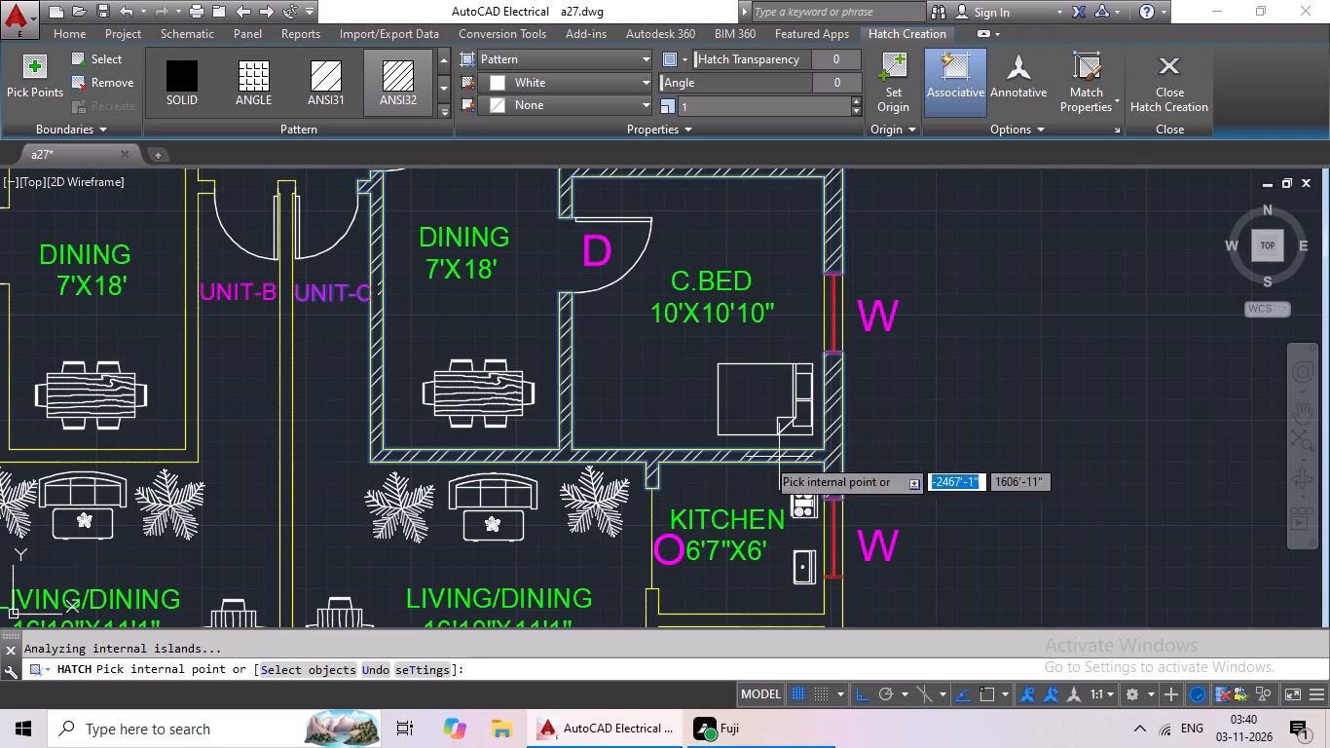
Add the walls around the eastern 6'7"X6' kitchen, 7'X4' toilet and M.BED 10'X11' to the ANSI32 hatch.
{"action": "scroll", "coordinate": [691, 449], "scroll_direction": "down", "scroll_amount": 2}
{"action": "middle_click_drag", "start_coordinate": [692, 442], "coordinate": [676, 375]}
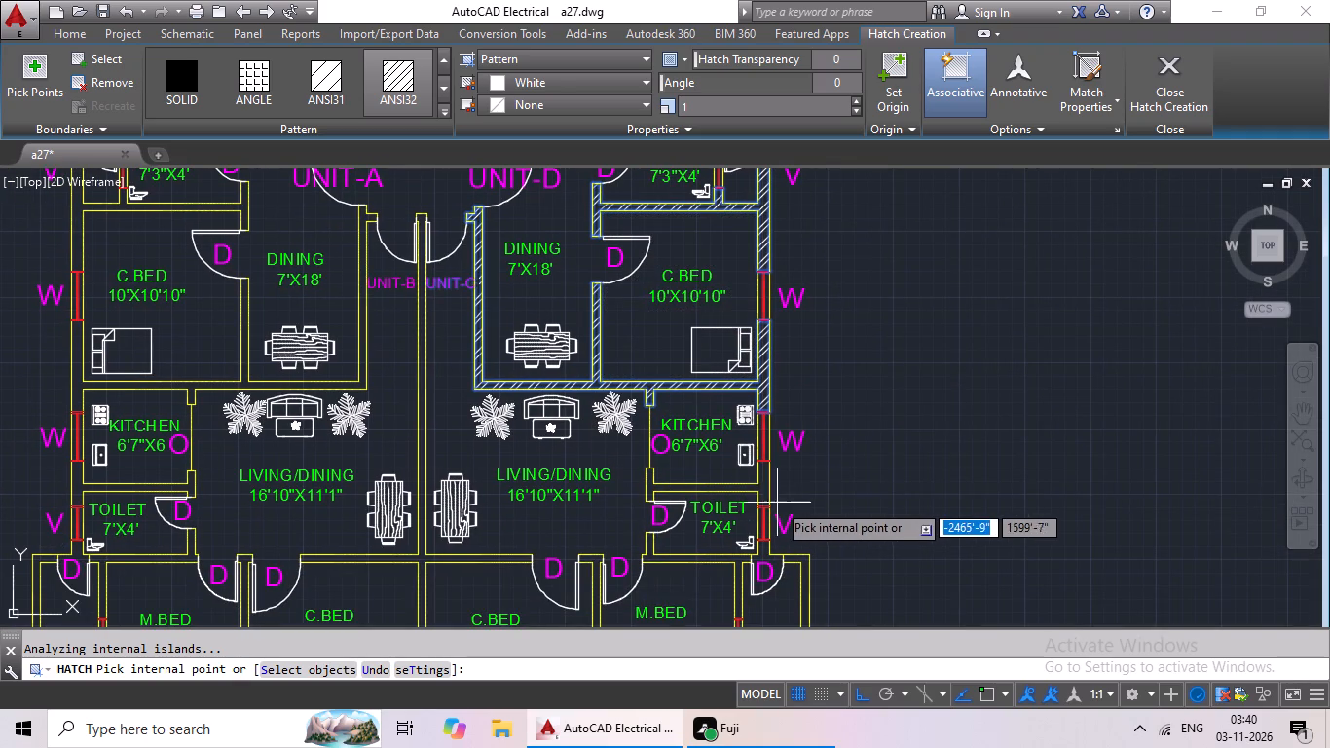
{"action": "left_click", "coordinate": [756, 489]}
{"action": "middle_click_drag", "start_coordinate": [758, 486], "coordinate": [709, 316]}
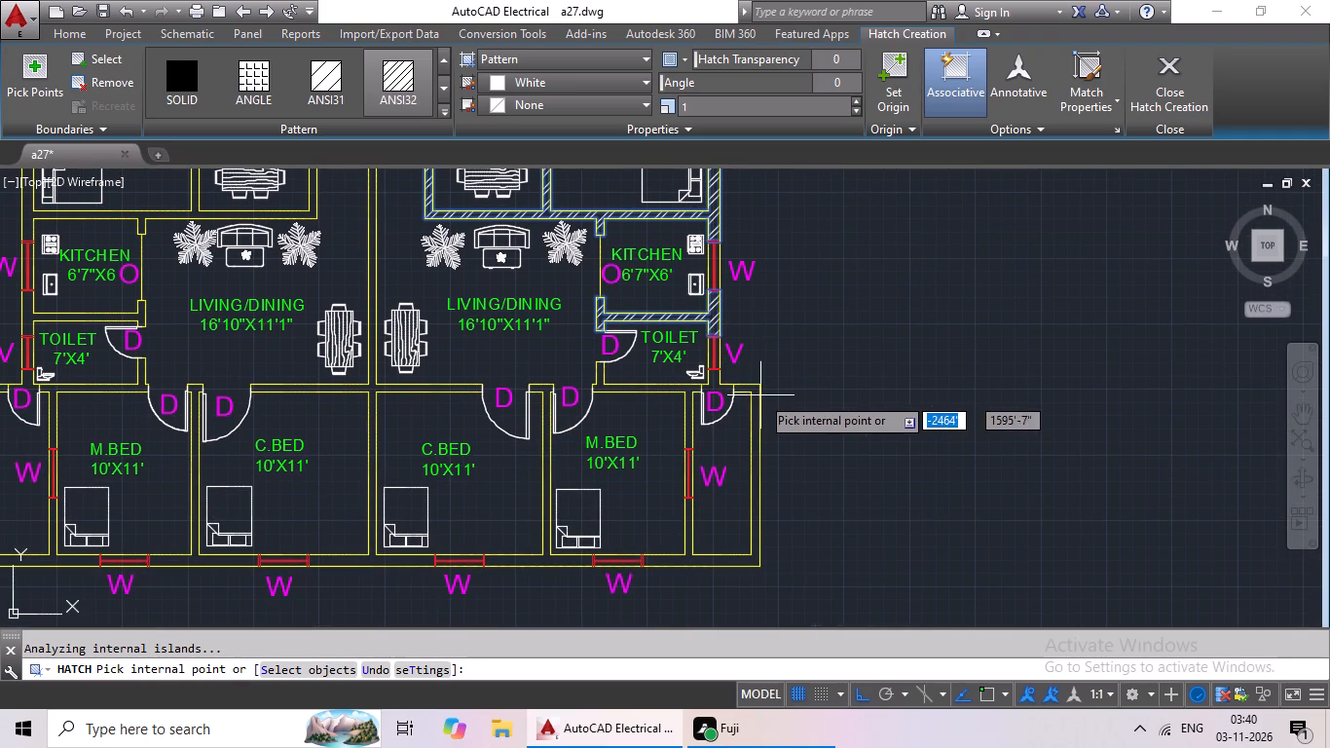
{"action": "left_click", "coordinate": [743, 557]}
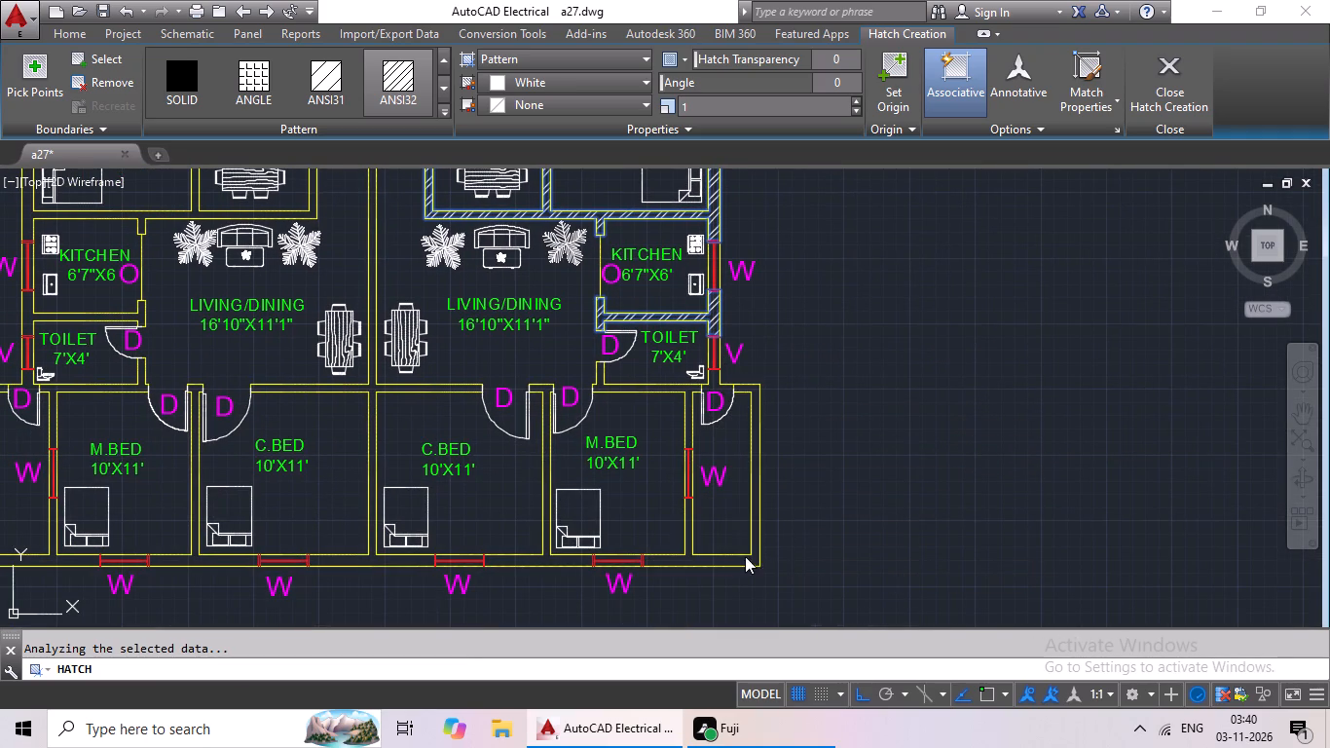
{"action": "left_click", "coordinate": [674, 389]}
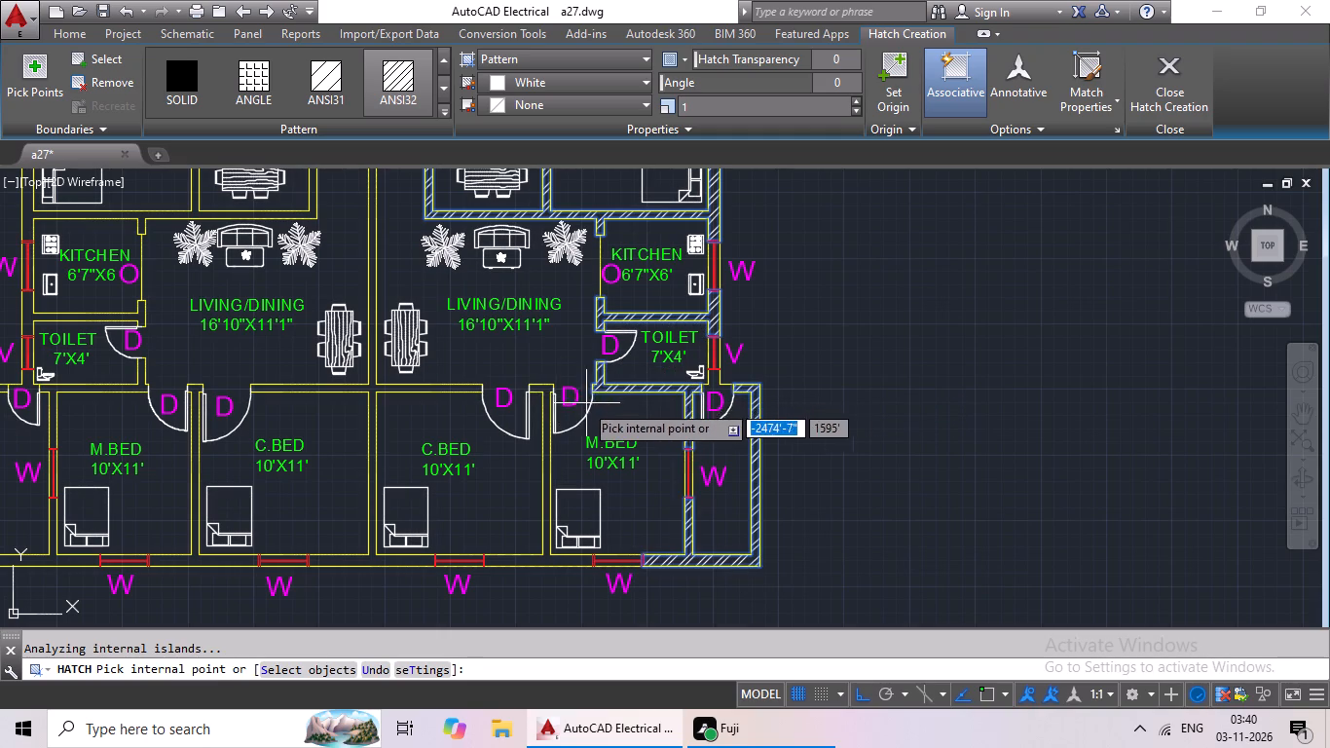
{"action": "left_click", "coordinate": [539, 390]}
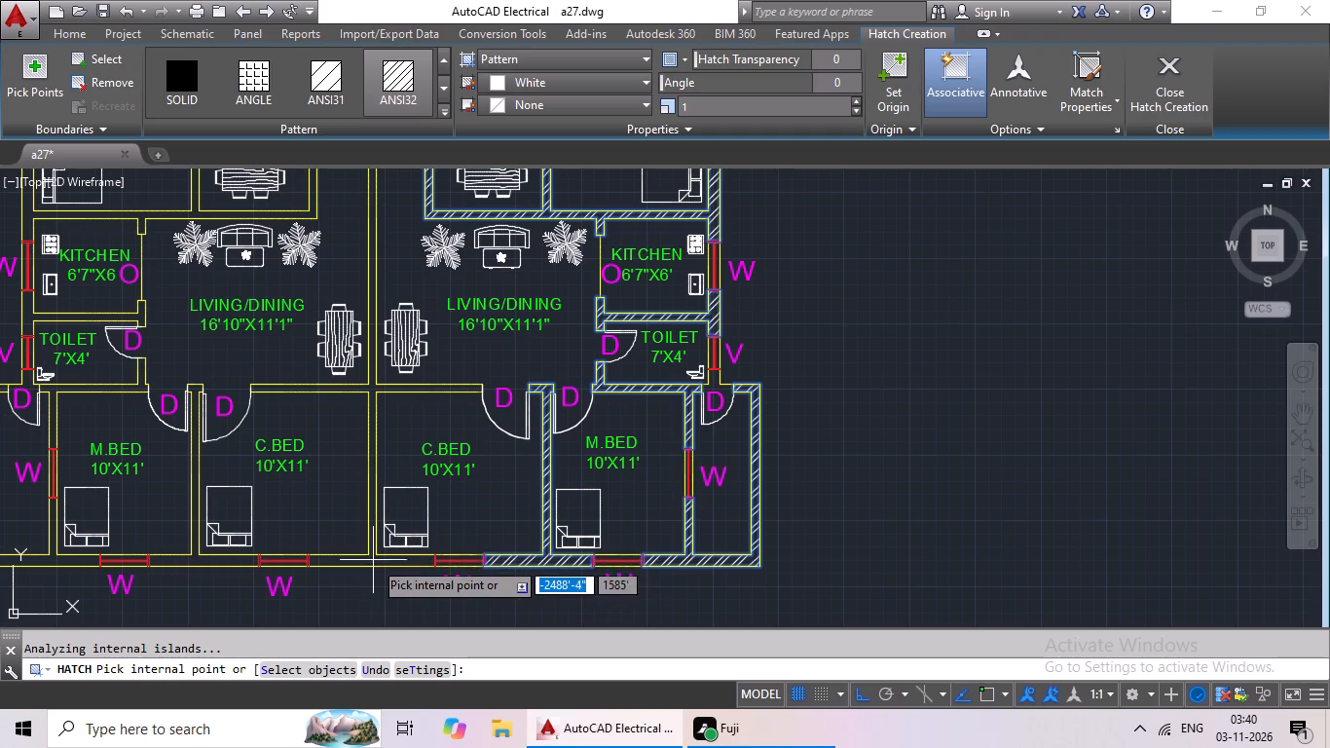
Add the walls around the western M.BED 10'X11' and between the western 6'7"X6' kitchen and 7'X4' toilet to the hatch.
{"action": "left_click", "coordinate": [215, 558]}
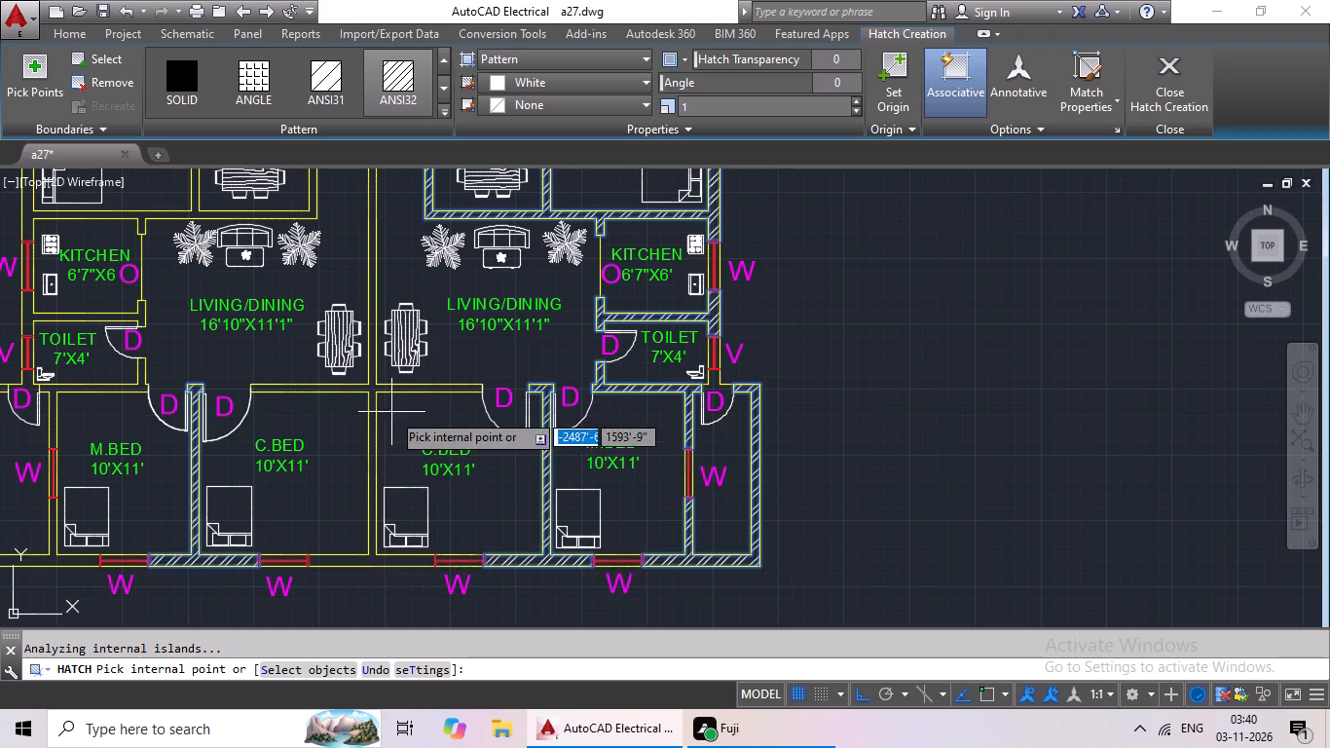
{"action": "scroll", "coordinate": [379, 389], "scroll_direction": "down", "scroll_amount": 2}
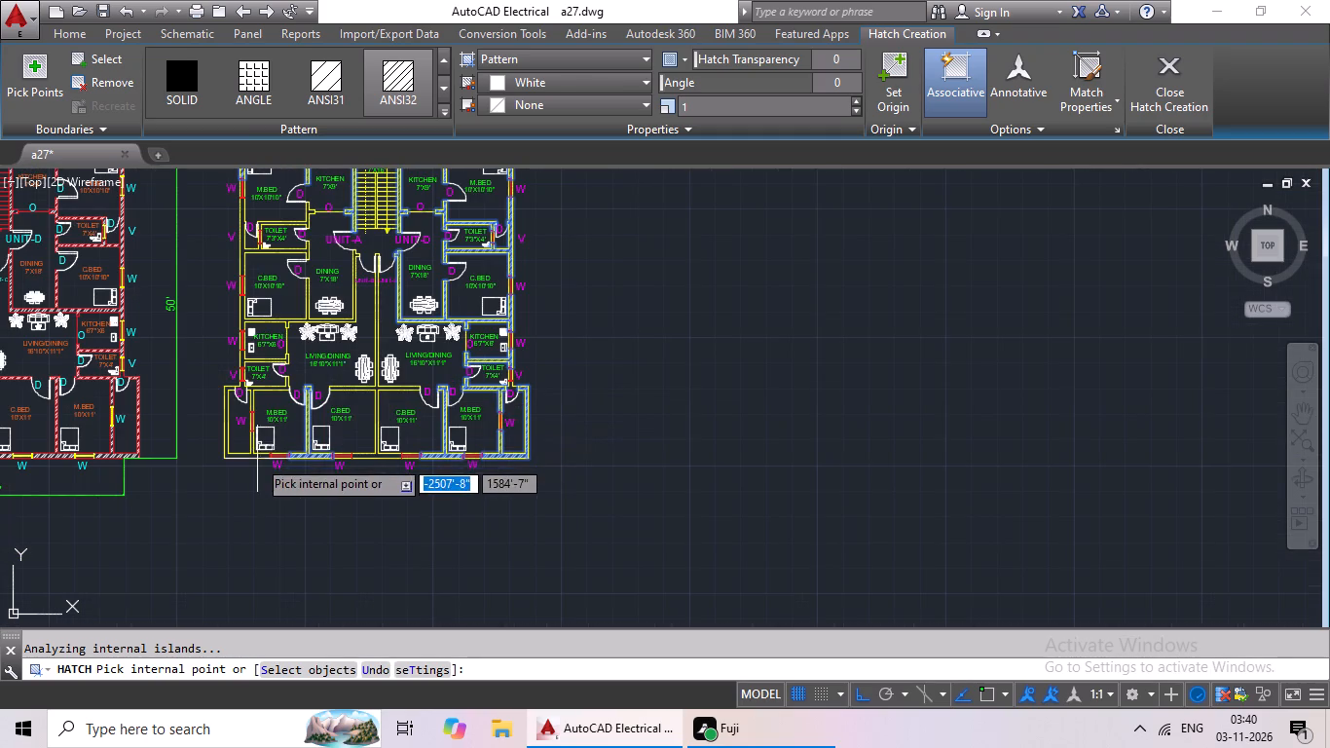
{"action": "scroll", "coordinate": [242, 444], "scroll_direction": "up", "scroll_amount": 3}
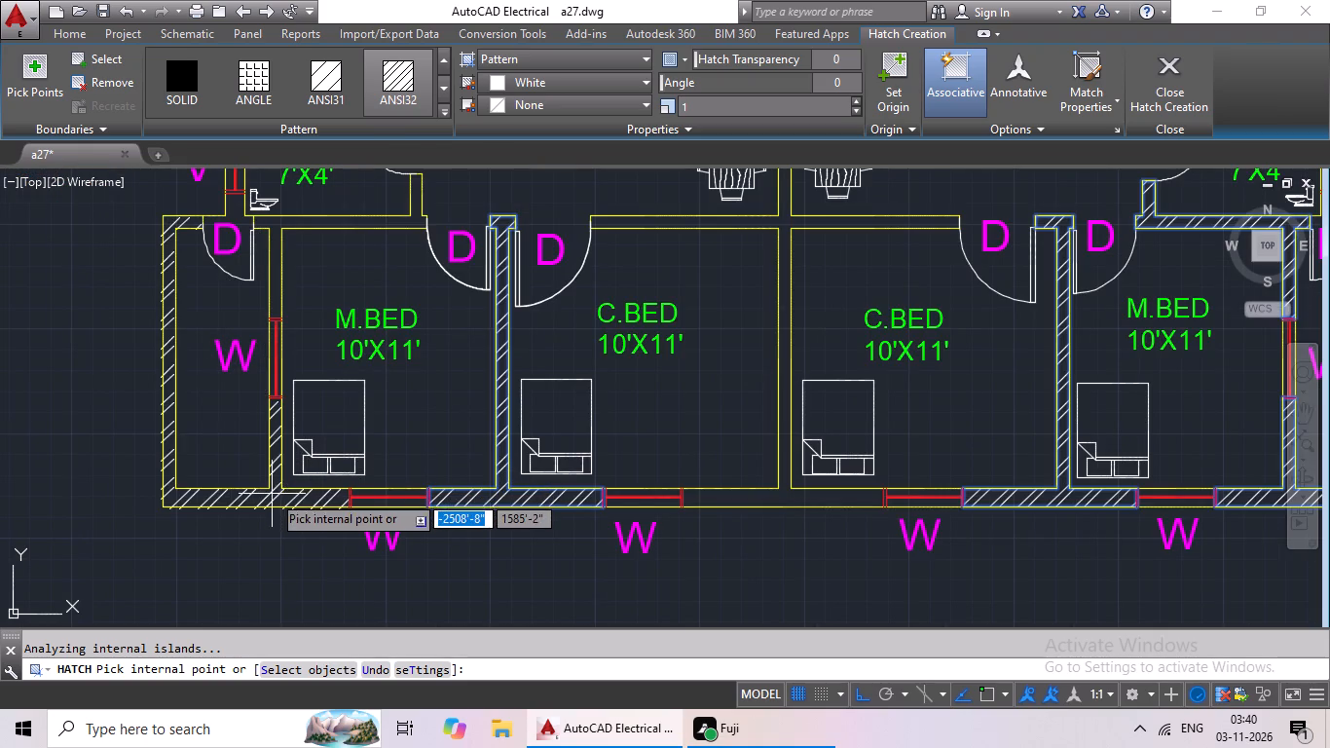
{"action": "left_click", "coordinate": [272, 494]}
{"action": "left_click", "coordinate": [277, 240]}
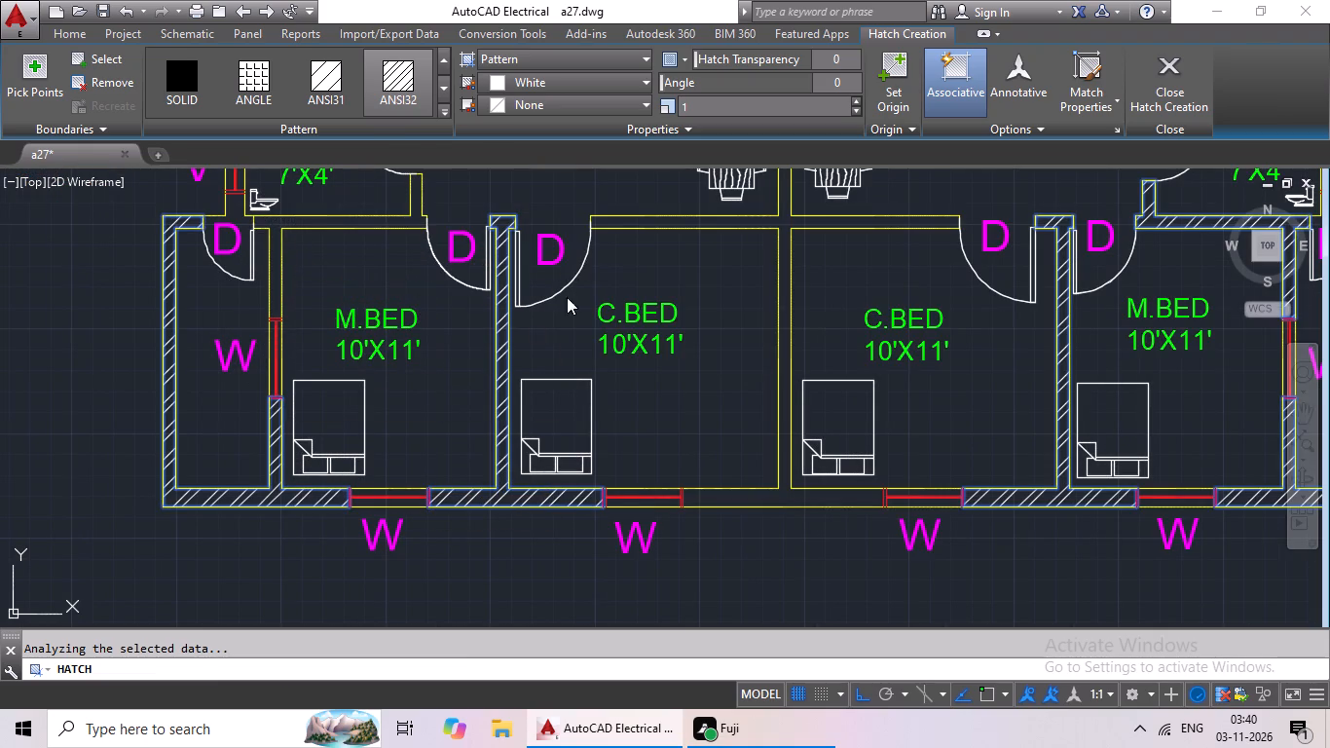
{"action": "middle_click_drag", "start_coordinate": [606, 227], "coordinate": [303, 388]}
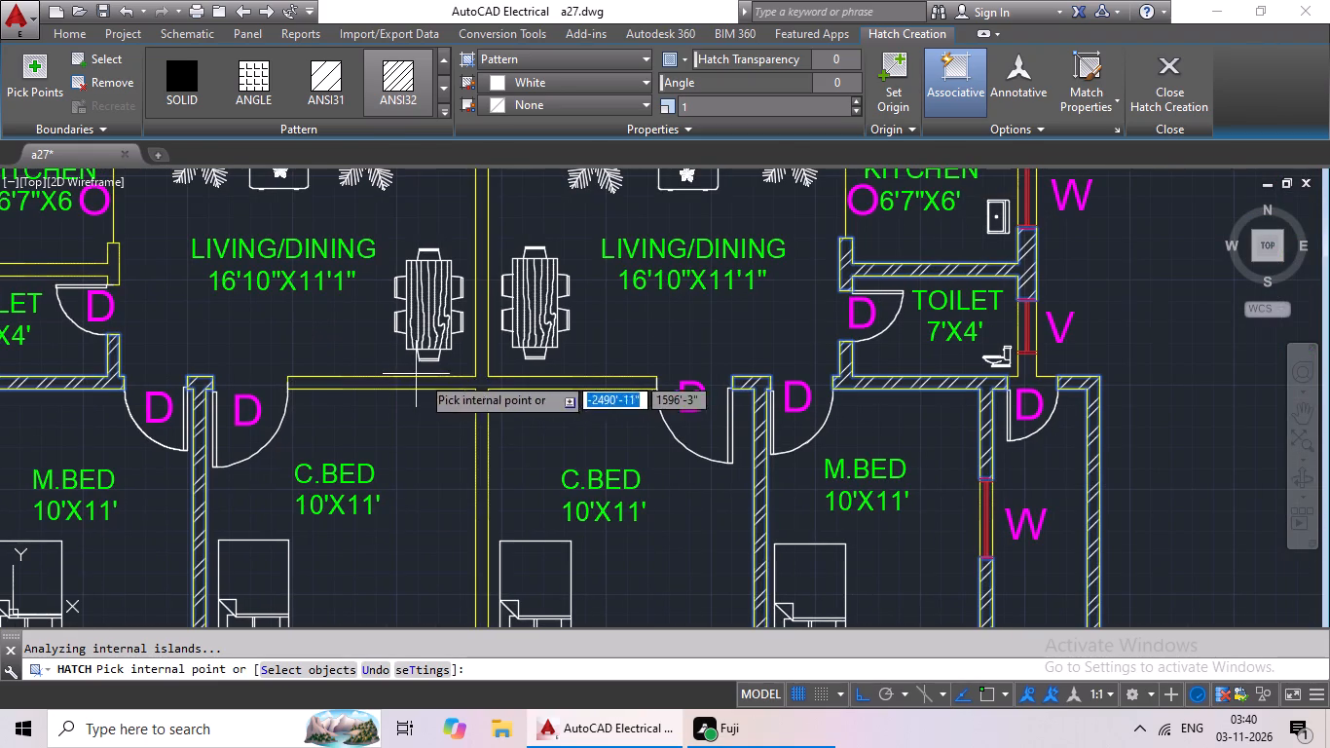
{"action": "scroll", "coordinate": [504, 381], "scroll_direction": "down", "scroll_amount": 2}
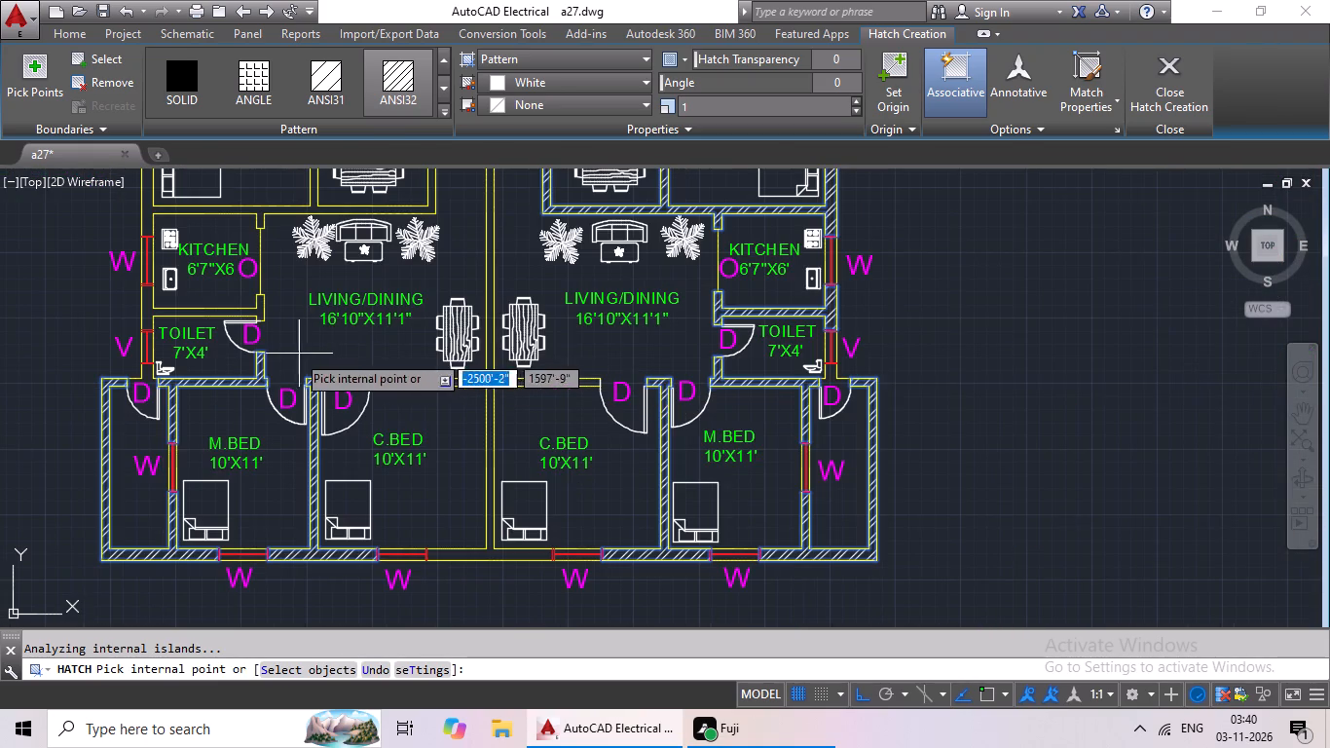
{"action": "left_click", "coordinate": [243, 311]}
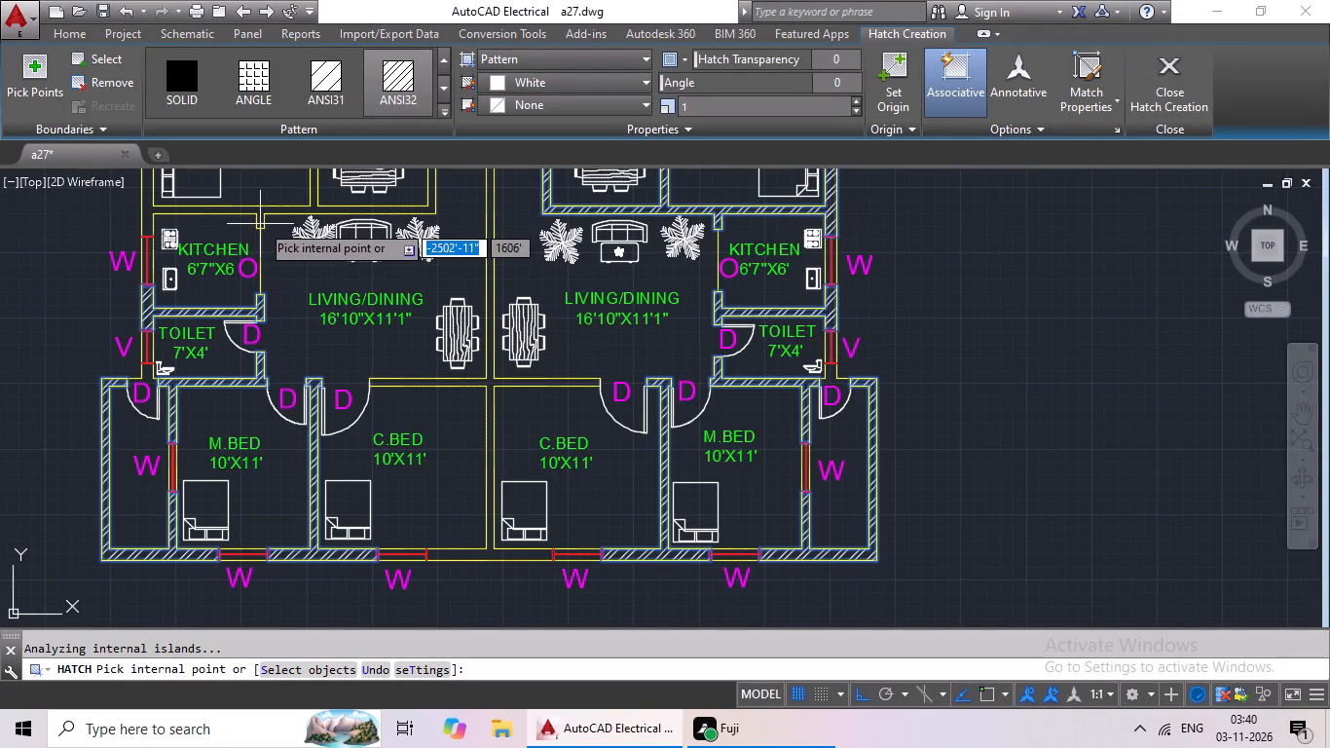
Extend the ANSI32 hatch to the western DINING and C.BED 10'X10'10" walls and the central wall between the living rooms and southern C.BEDs.
{"action": "scroll", "coordinate": [277, 207], "scroll_direction": "down", "scroll_amount": 1}
{"action": "middle_click_drag", "start_coordinate": [244, 232], "coordinate": [219, 354]}
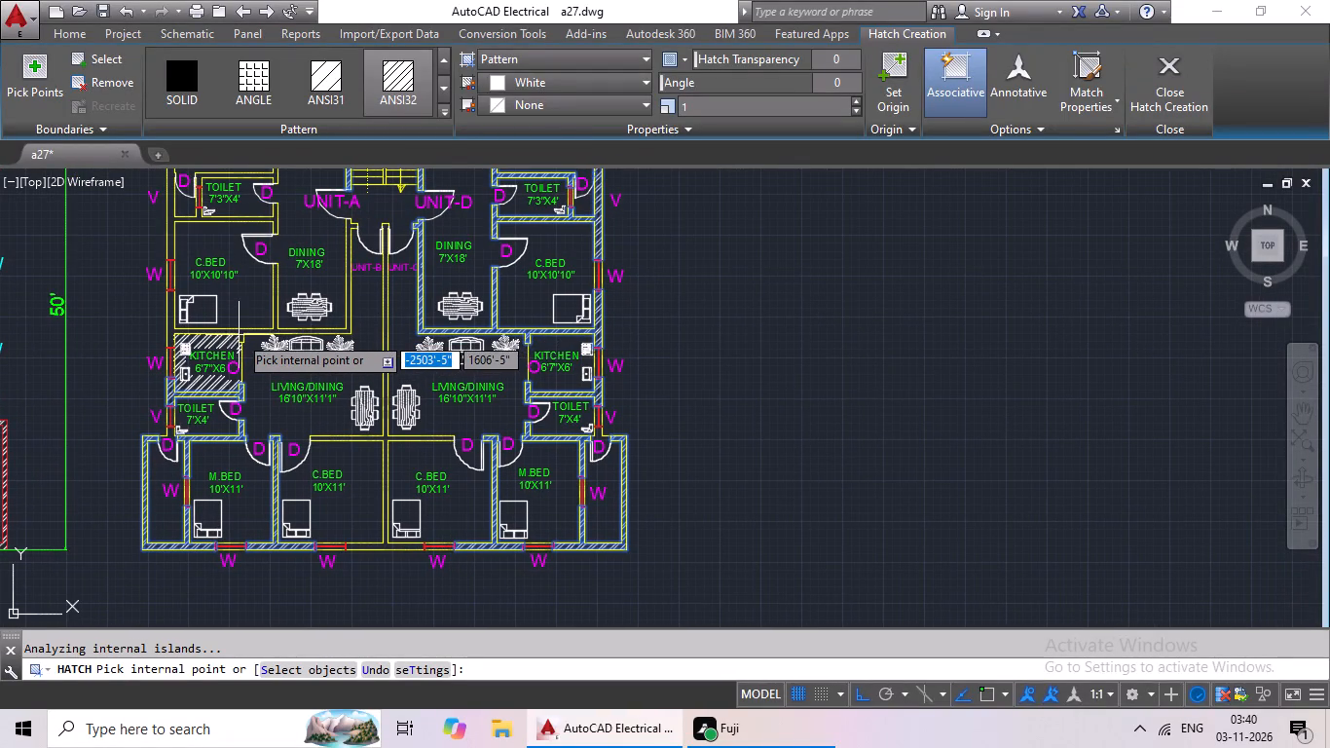
{"action": "left_click", "coordinate": [239, 335]}
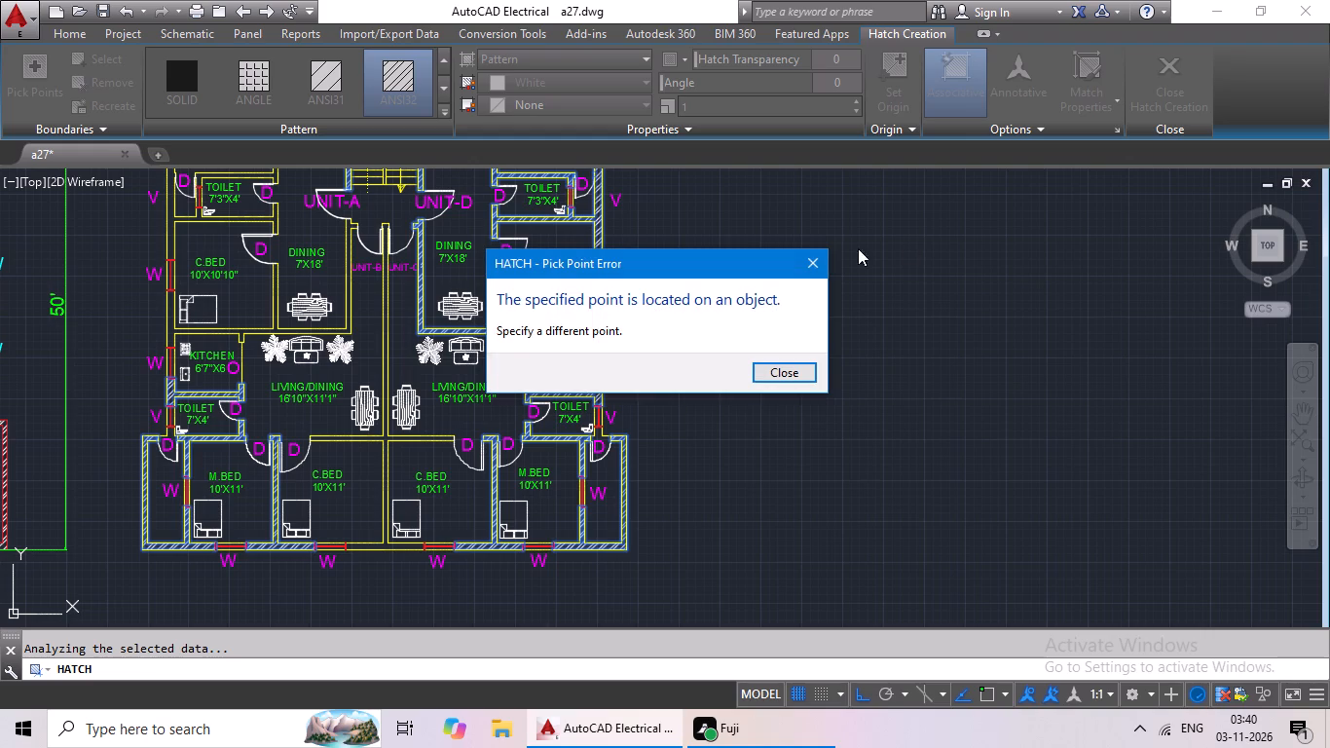
{"action": "left_click", "coordinate": [828, 256]}
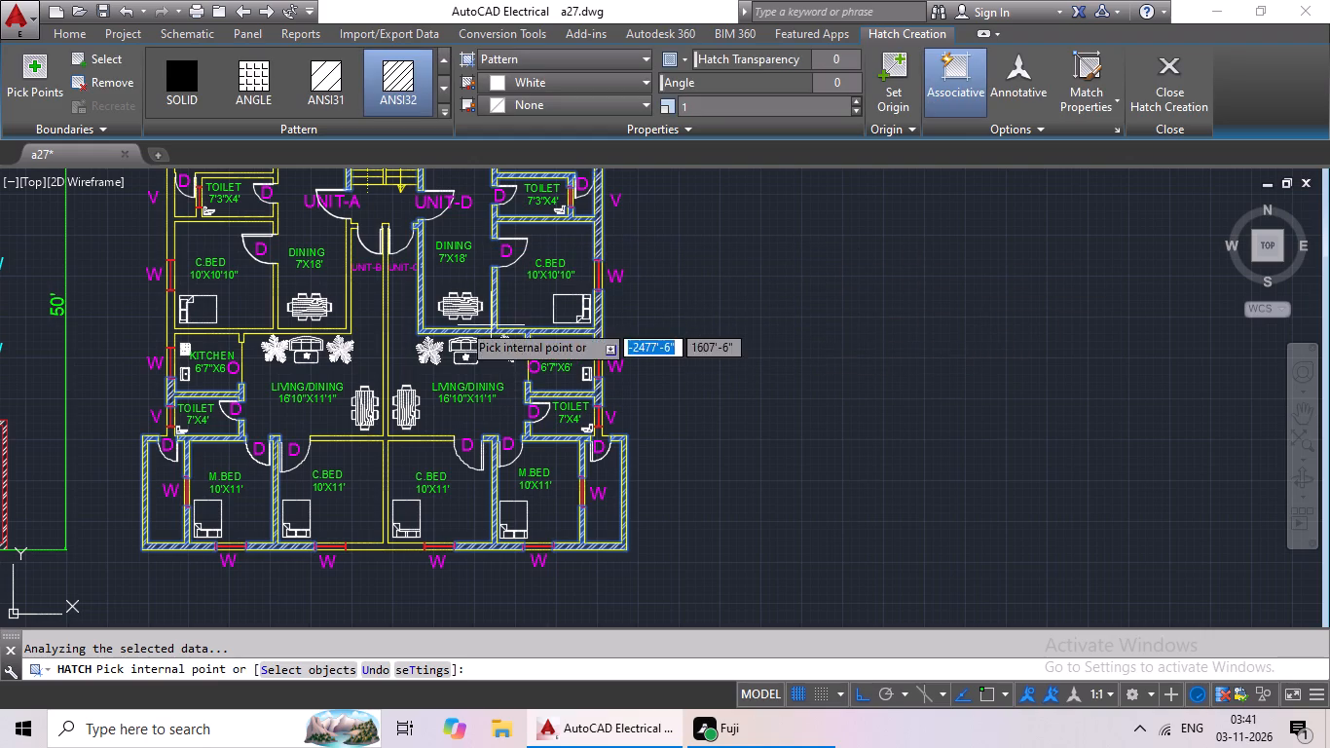
{"action": "left_click", "coordinate": [349, 331]}
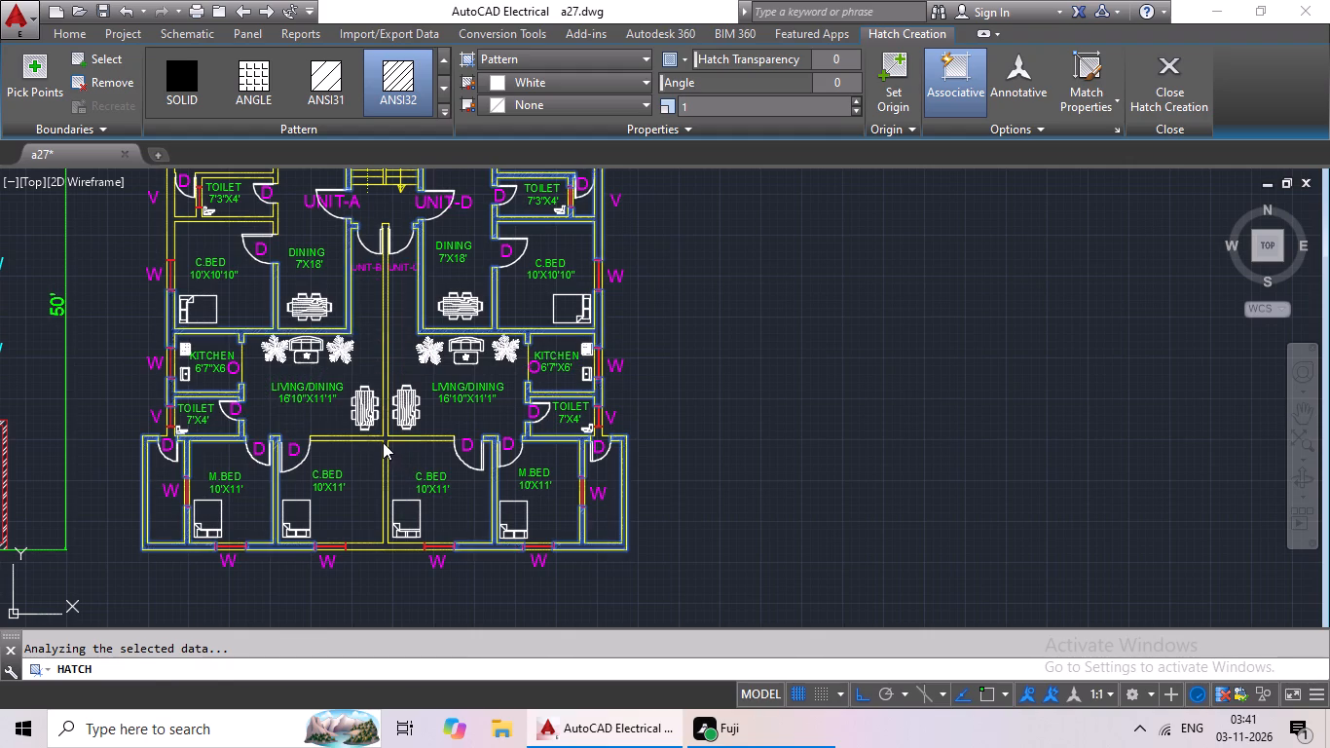
{"action": "left_click", "coordinate": [382, 440]}
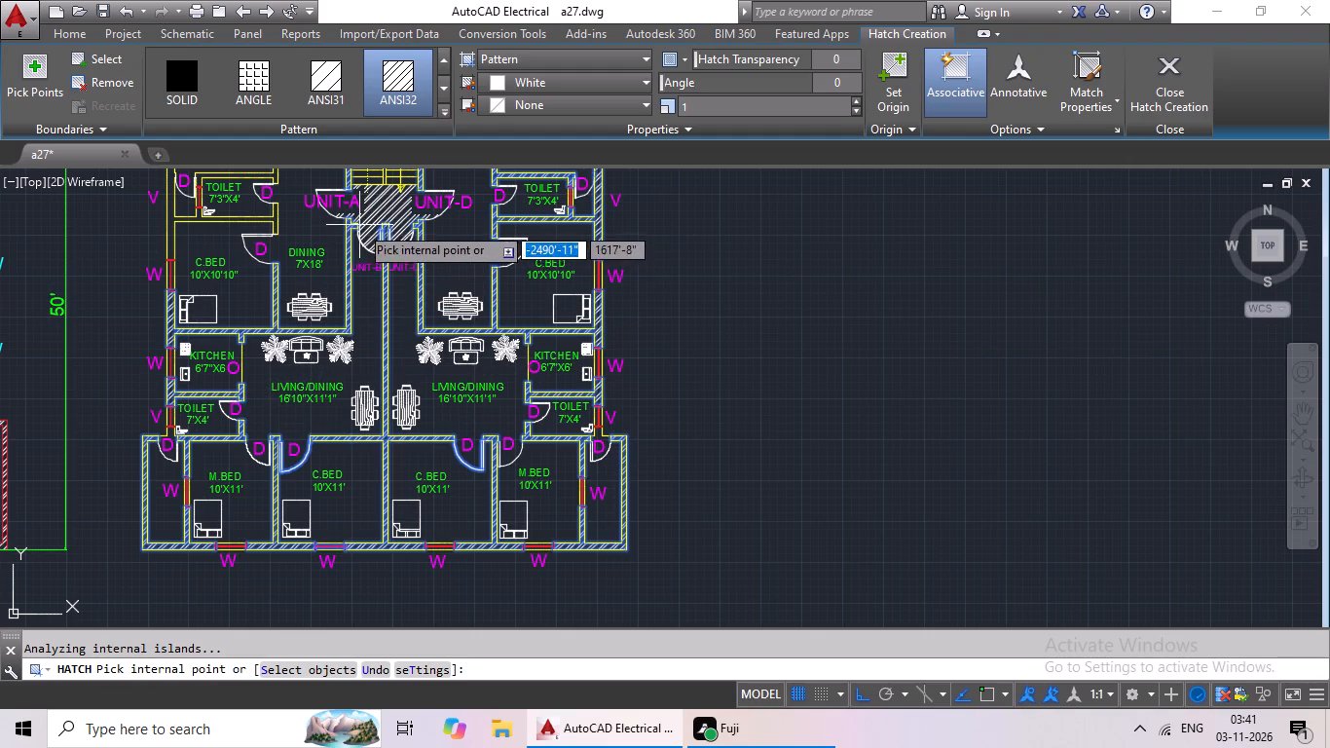
Hatch the remaining walls around the western 7'3"X4' toilet, including the adjoining outer west wall, with ANSI32.
{"action": "middle_click_drag", "start_coordinate": [359, 225], "coordinate": [482, 449]}
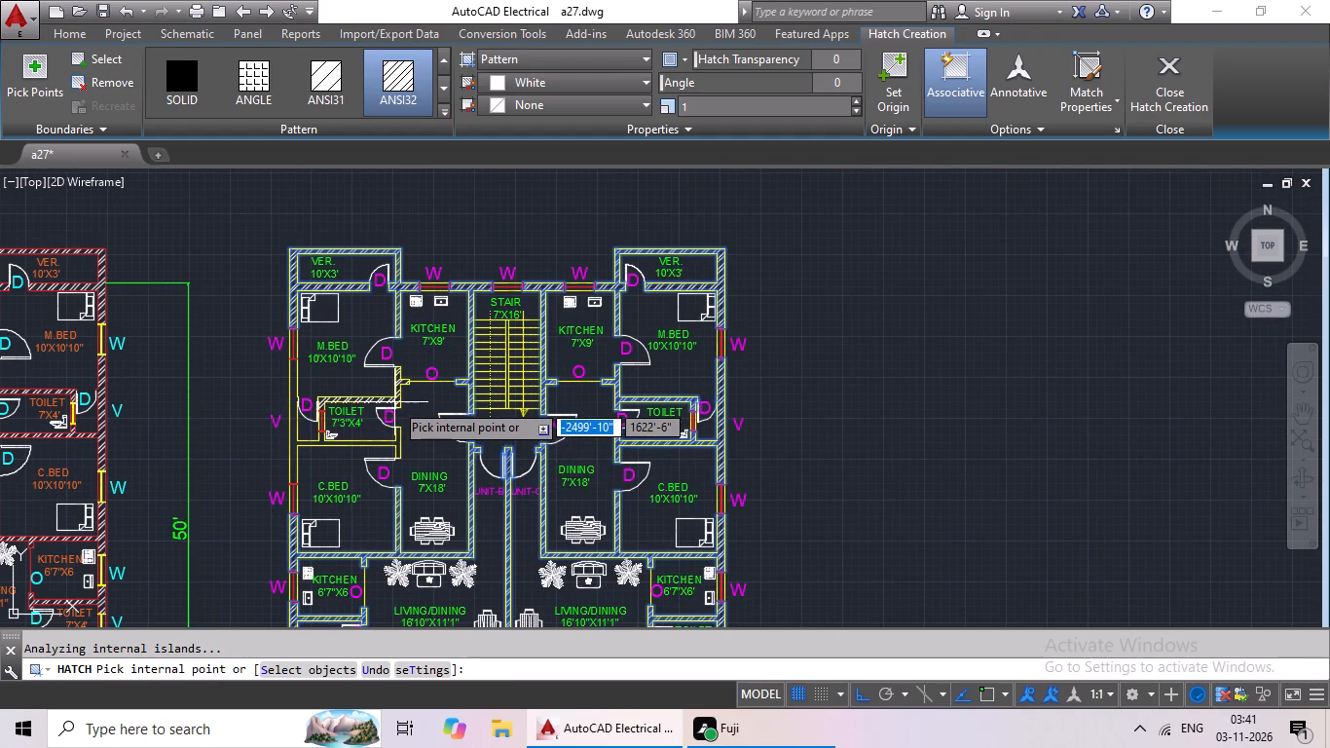
{"action": "left_click", "coordinate": [394, 402]}
{"action": "left_click", "coordinate": [814, 264]}
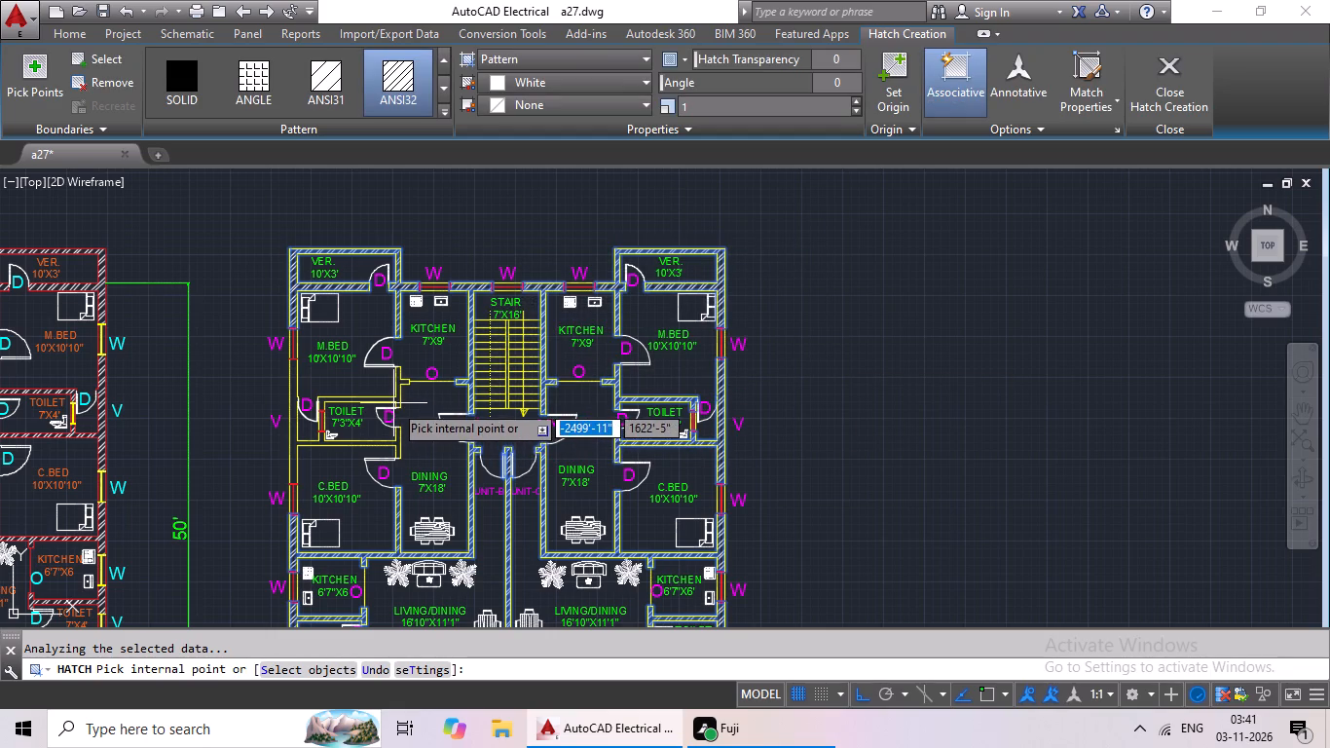
{"action": "left_click", "coordinate": [295, 409]}
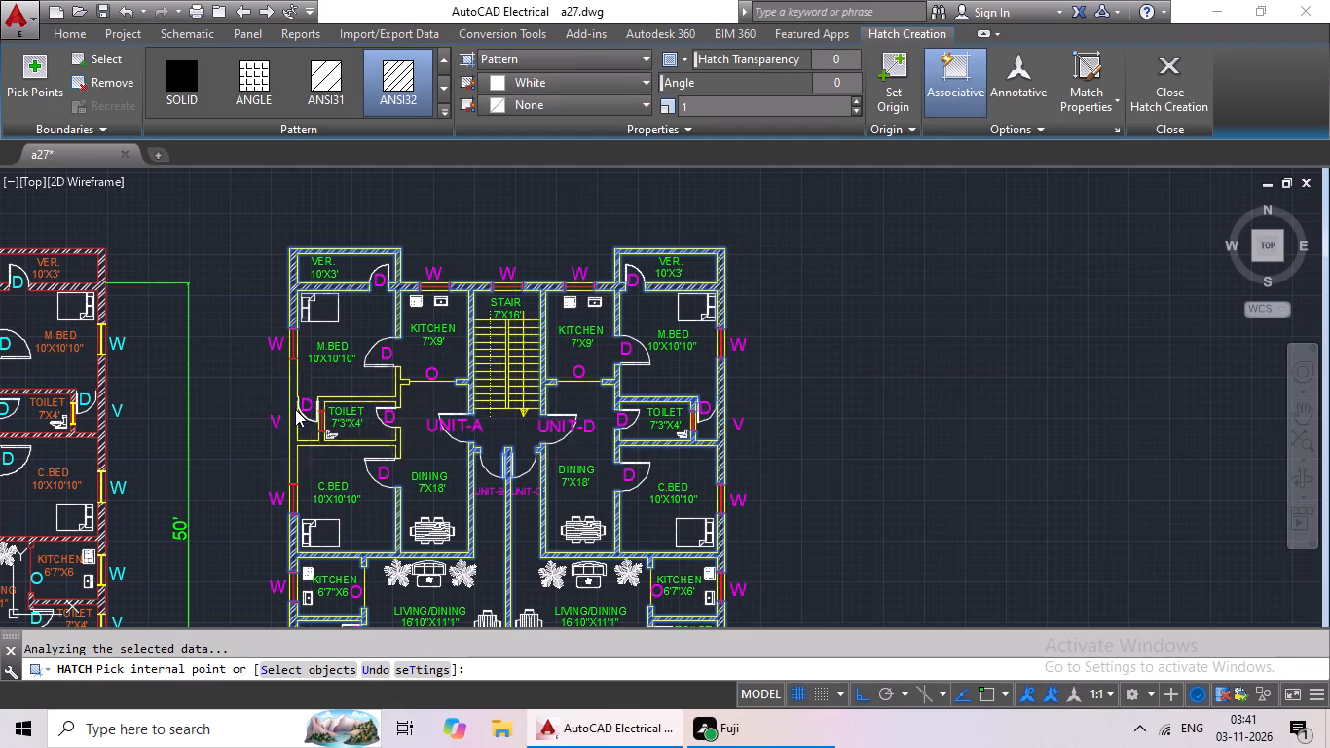
{"action": "left_click", "coordinate": [396, 403]}
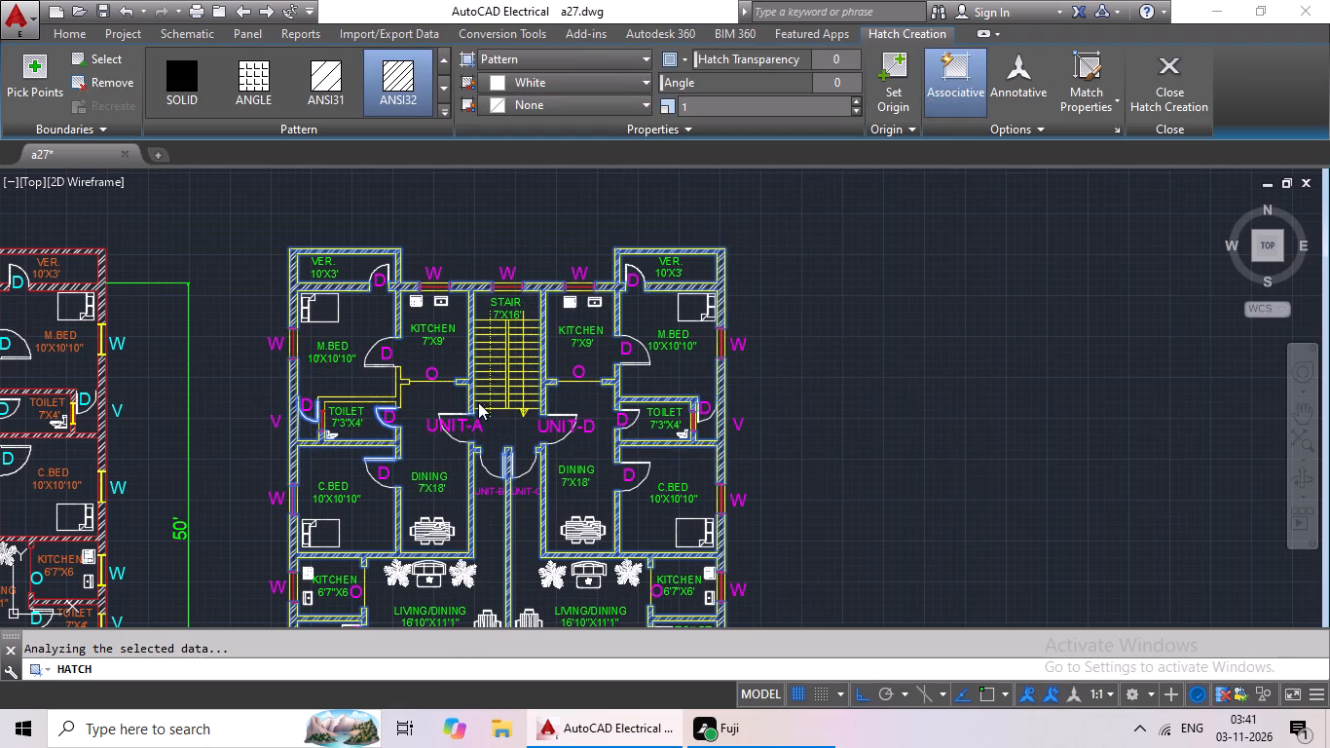
{"action": "middle_click_drag", "start_coordinate": [771, 408], "coordinate": [786, 222]}
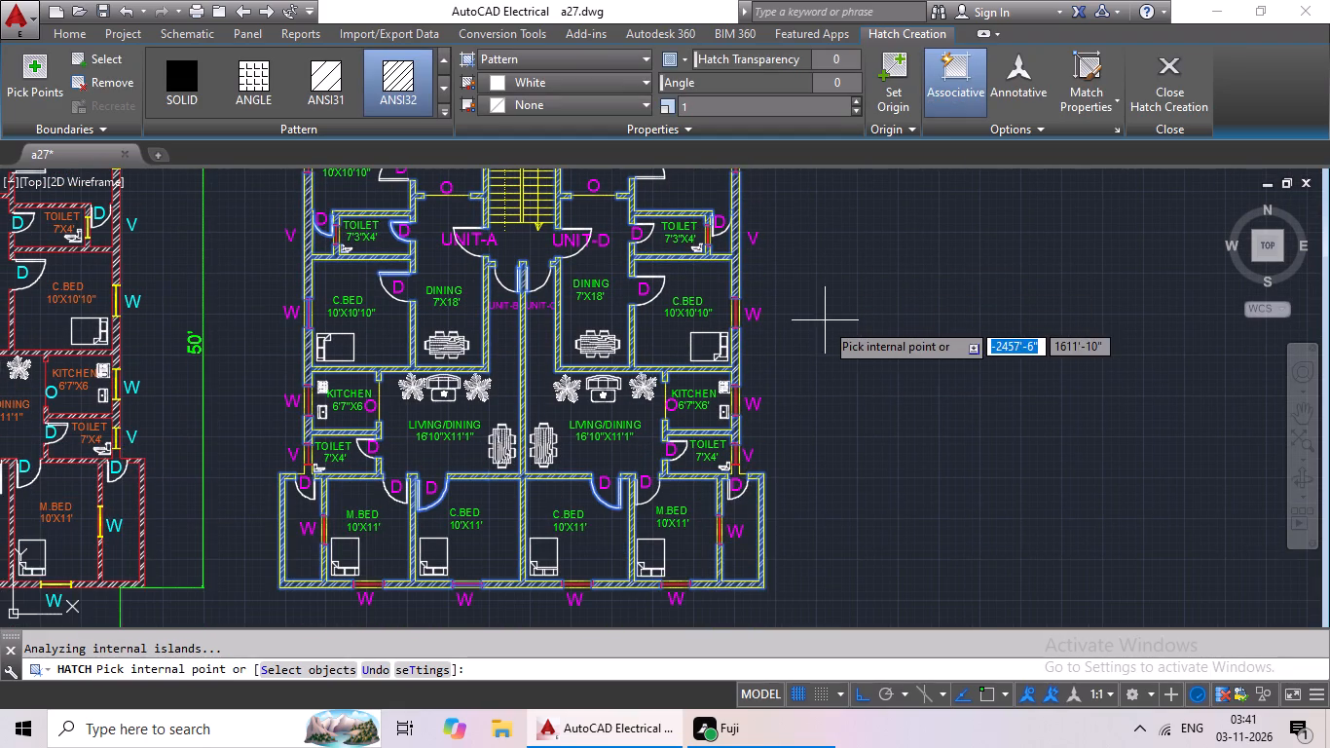
{"action": "middle_click_drag", "start_coordinate": [829, 355], "coordinate": [813, 526]}
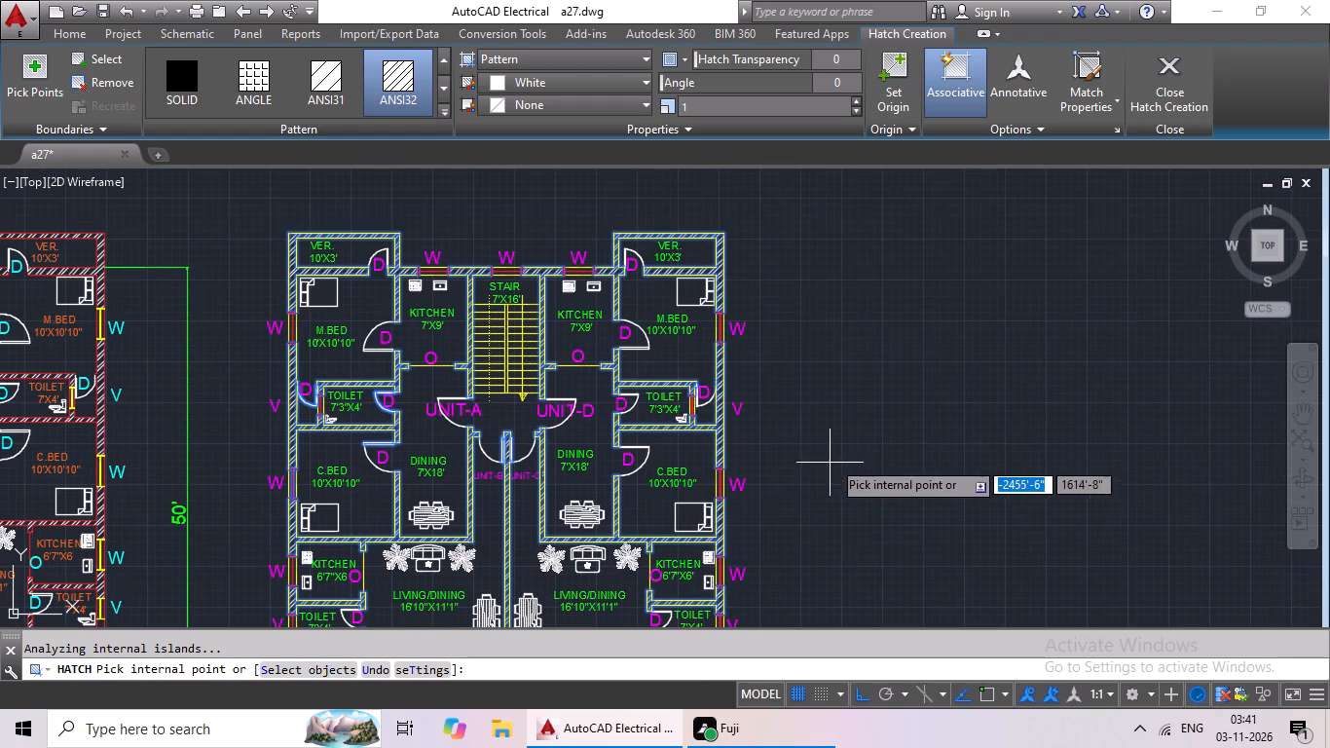
Draw a vertical line through the yellow plan's southwest strip, from the outer west wall's corner to the south wall's outer edge.
{"action": "key", "text": "Escape"}
{"action": "scroll", "coordinate": [868, 420], "scroll_direction": "down", "scroll_amount": 1}
{"action": "middle_click_drag", "start_coordinate": [848, 362], "coordinate": [831, 280]}
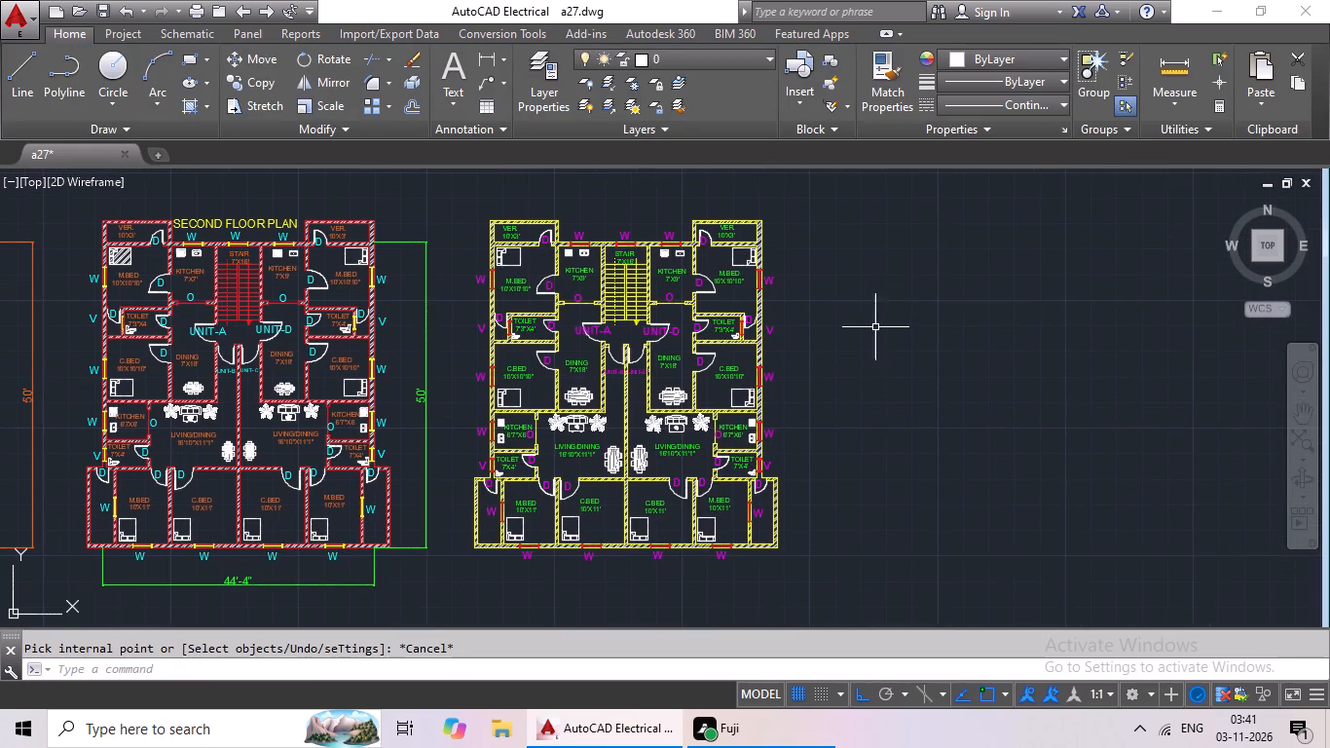
{"action": "left_click", "coordinate": [5, 75]}
{"action": "scroll", "coordinate": [434, 573], "scroll_direction": "up", "scroll_amount": 3}
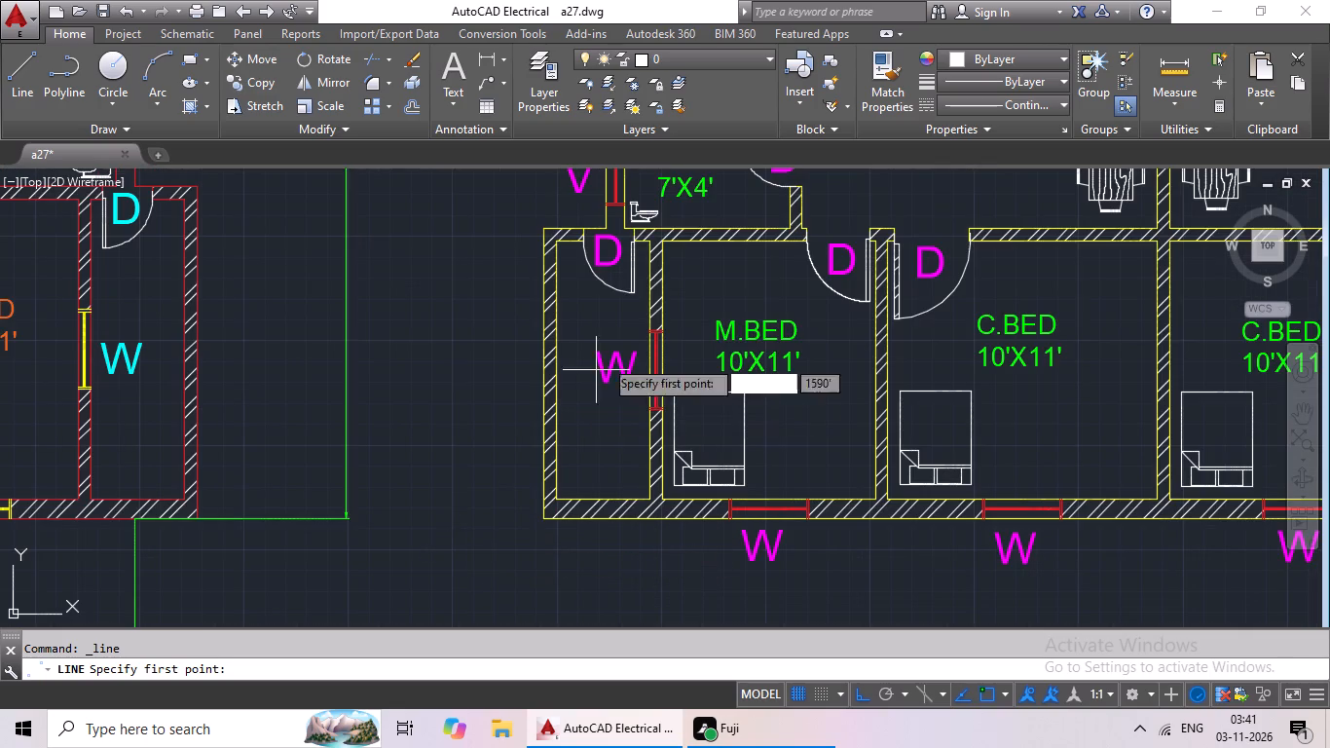
{"action": "left_click", "coordinate": [602, 232]}
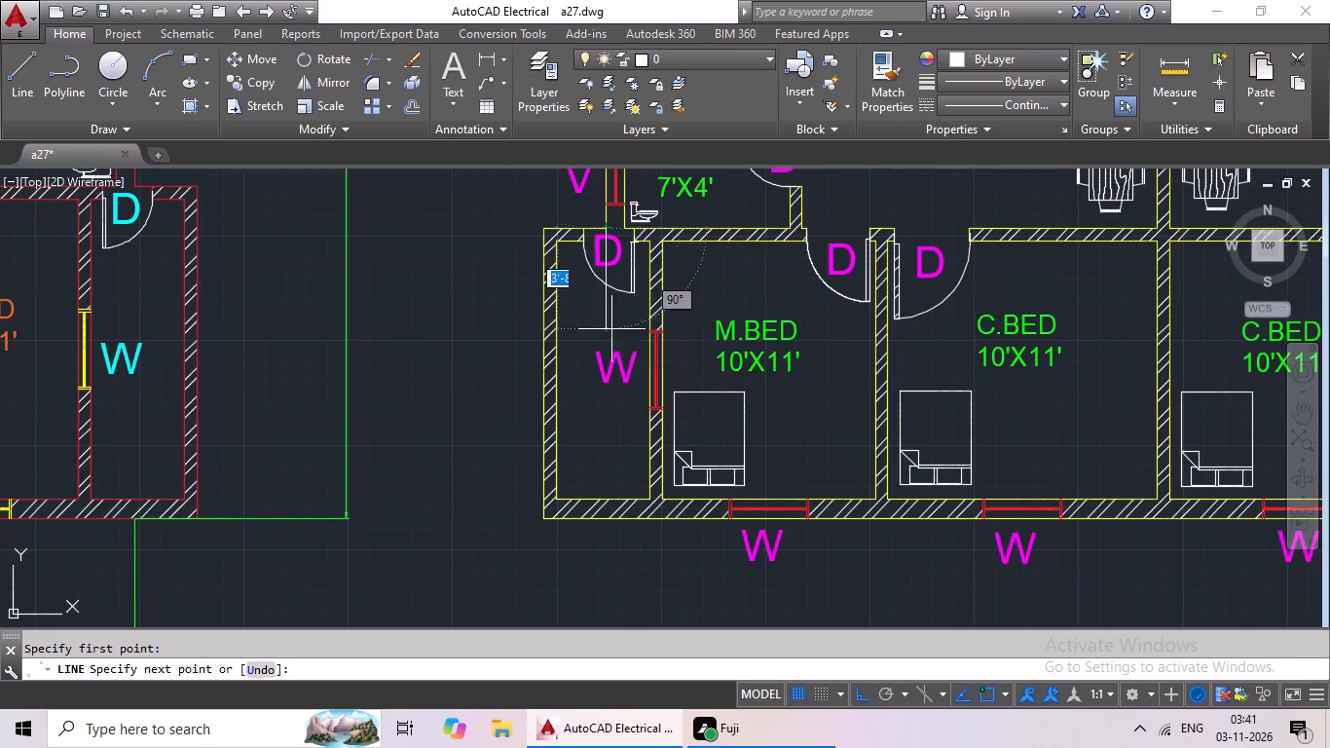
{"action": "left_click", "coordinate": [610, 523]}
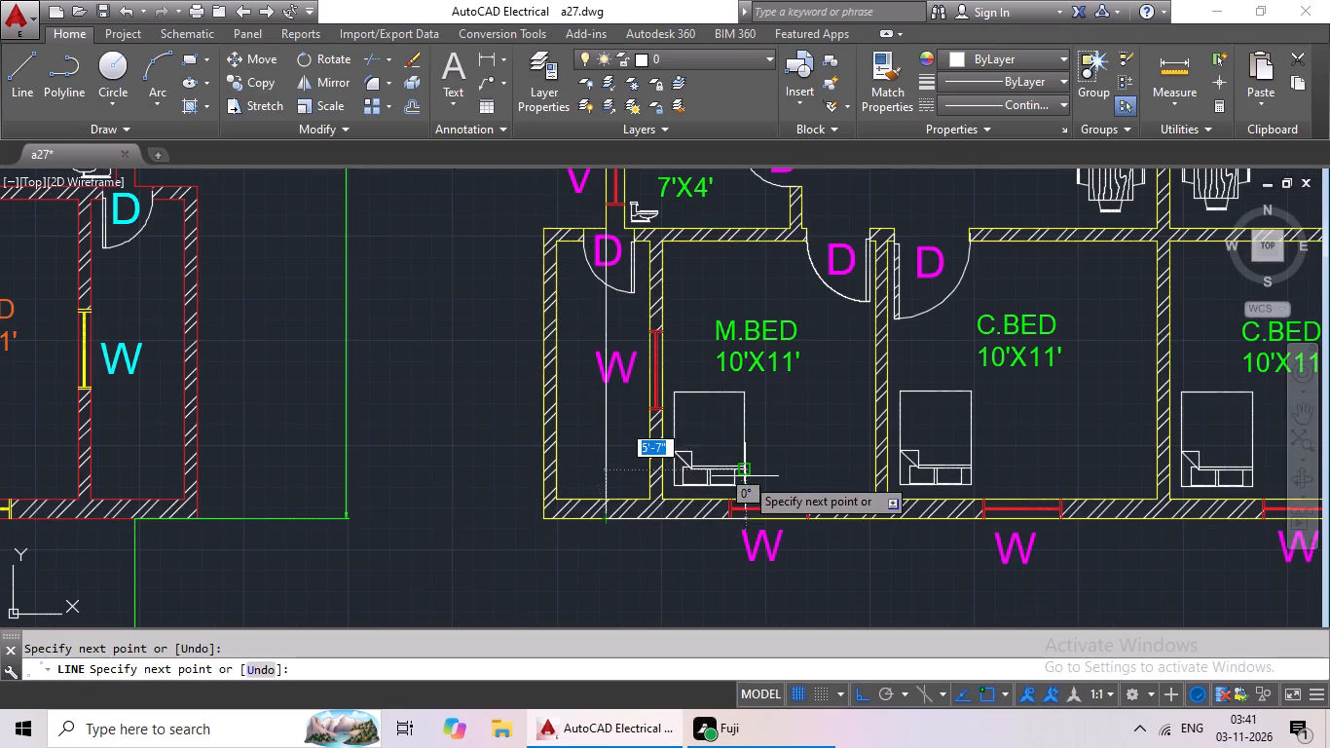
{"action": "key", "text": "Escape"}
Draw a matching vertical line about 11'-7" long through the southeast strip, from the outer east wall's corner to the south wall's outer edge.
{"action": "left_click", "coordinate": [18, 89]}
{"action": "scroll", "coordinate": [612, 378], "scroll_direction": "down", "scroll_amount": 2}
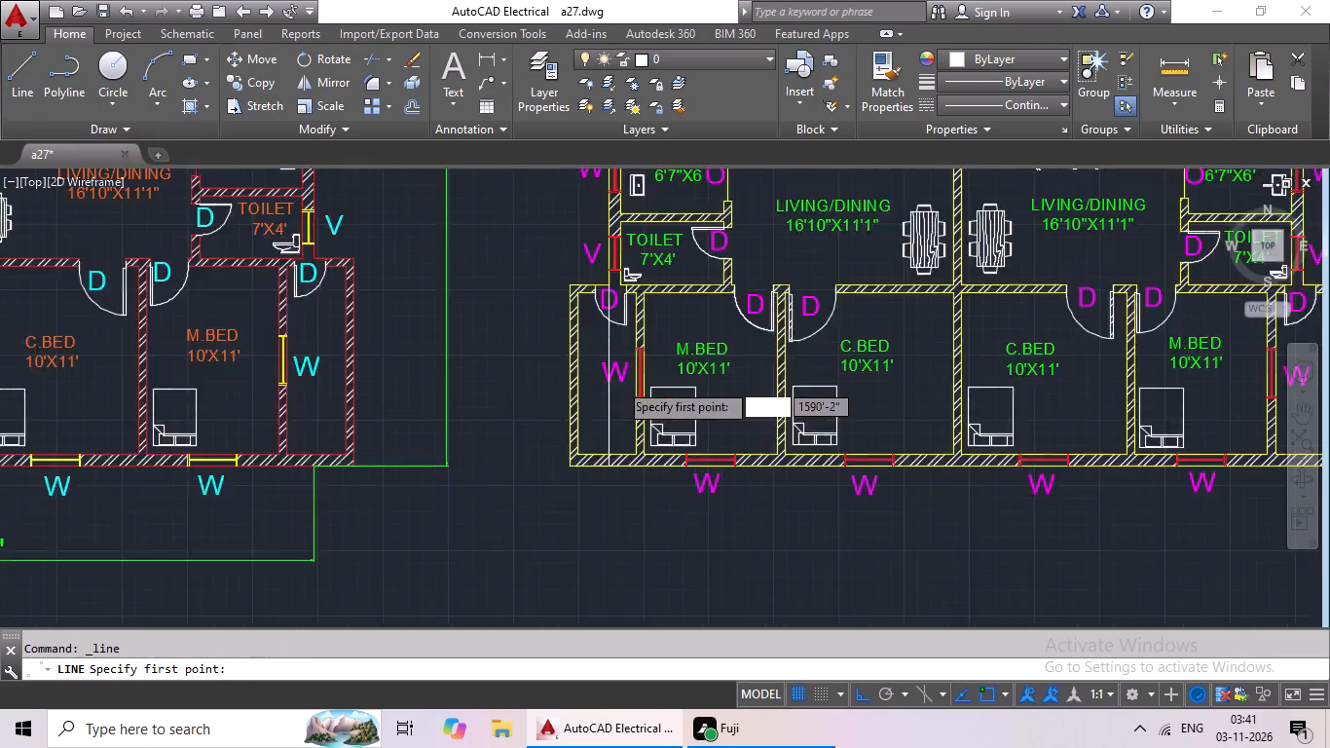
{"action": "middle_click_drag", "start_coordinate": [627, 391], "coordinate": [388, 397]}
{"action": "scroll", "coordinate": [822, 333], "scroll_direction": "up", "scroll_amount": 3}
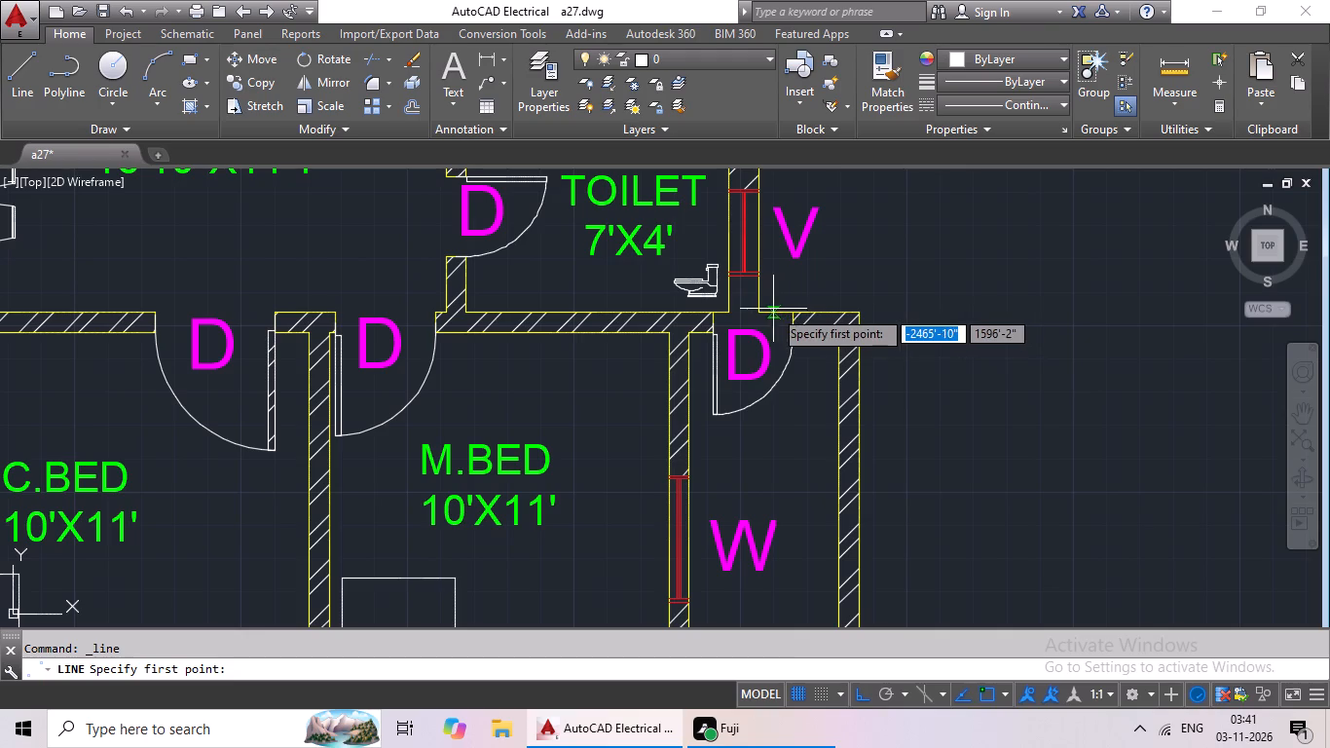
{"action": "left_click", "coordinate": [759, 316]}
{"action": "middle_click_drag", "start_coordinate": [783, 469], "coordinate": [761, 325]}
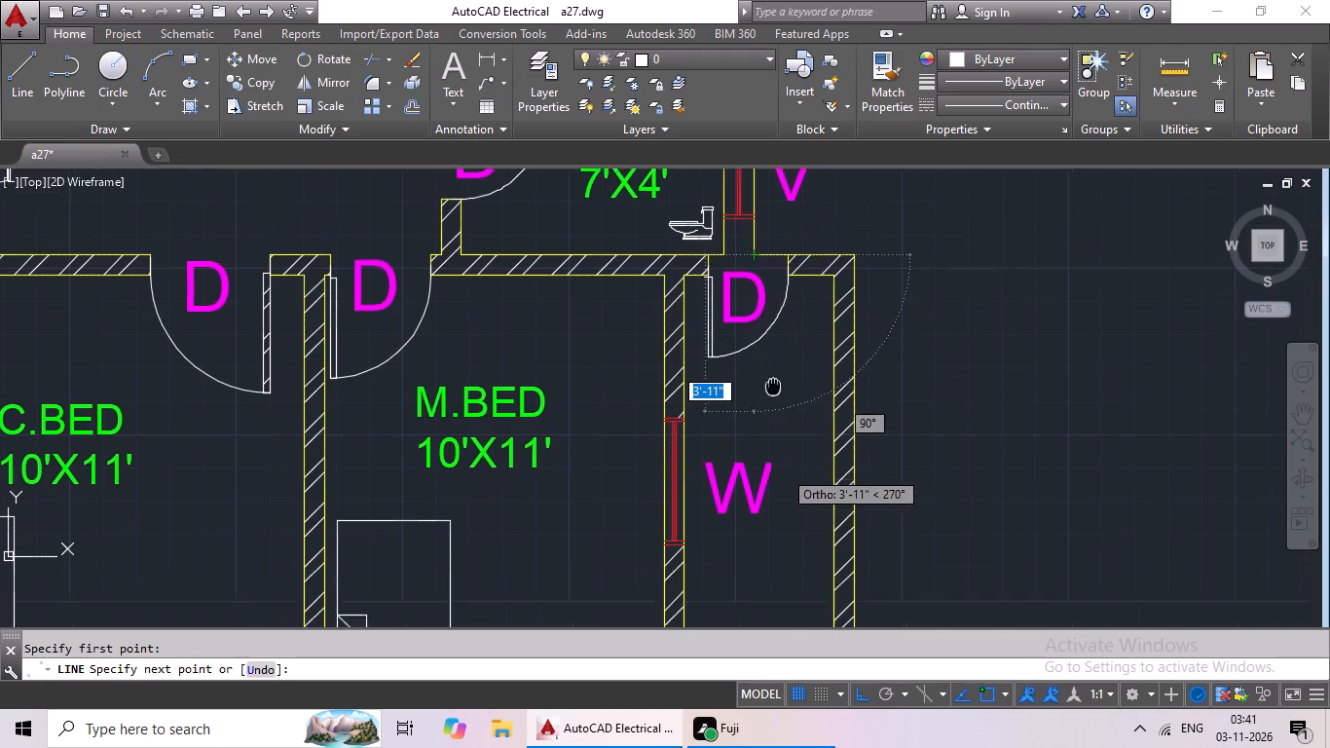
{"action": "middle_click_drag", "start_coordinate": [761, 325], "coordinate": [751, 270]}
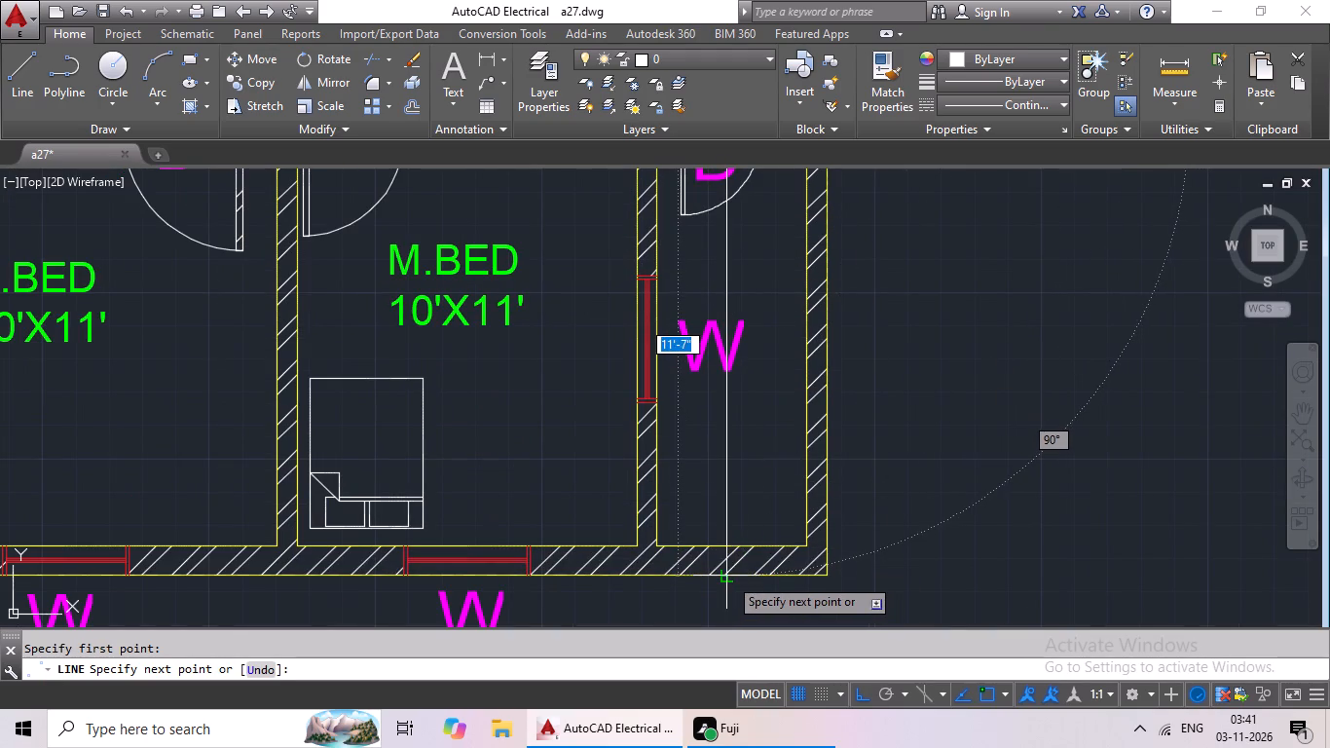
{"action": "left_click", "coordinate": [725, 577]}
{"action": "key", "text": "Escape"}
{"action": "scroll", "coordinate": [900, 493], "scroll_direction": "down", "scroll_amount": 2}
{"action": "middle_click_drag", "start_coordinate": [957, 453], "coordinate": [866, 723]}
{"action": "scroll", "coordinate": [897, 461], "scroll_direction": "down", "scroll_amount": 2}
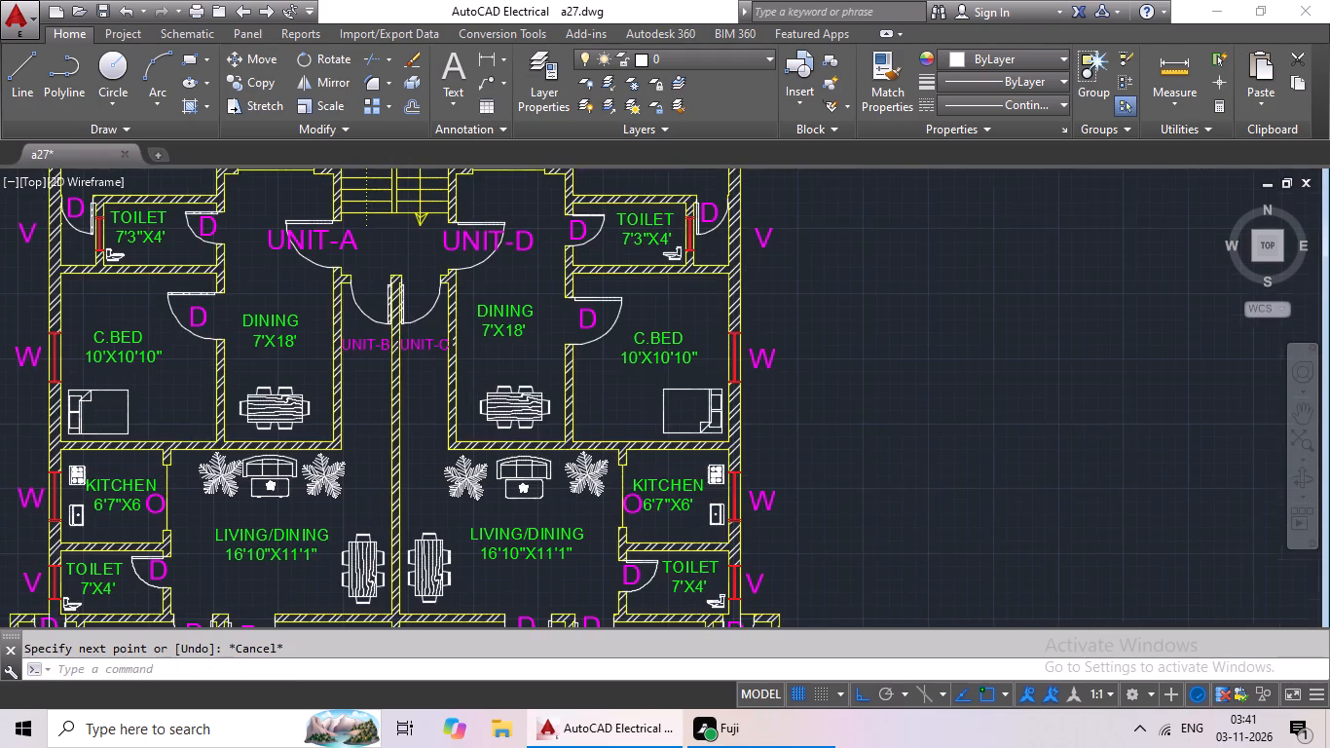
Add a vertical linear dimension east of the yellow plan, from the northeastern M.BED's outer corner to the eastern line's lower end.
{"action": "middle_click_drag", "start_coordinate": [898, 460], "coordinate": [823, 493]}
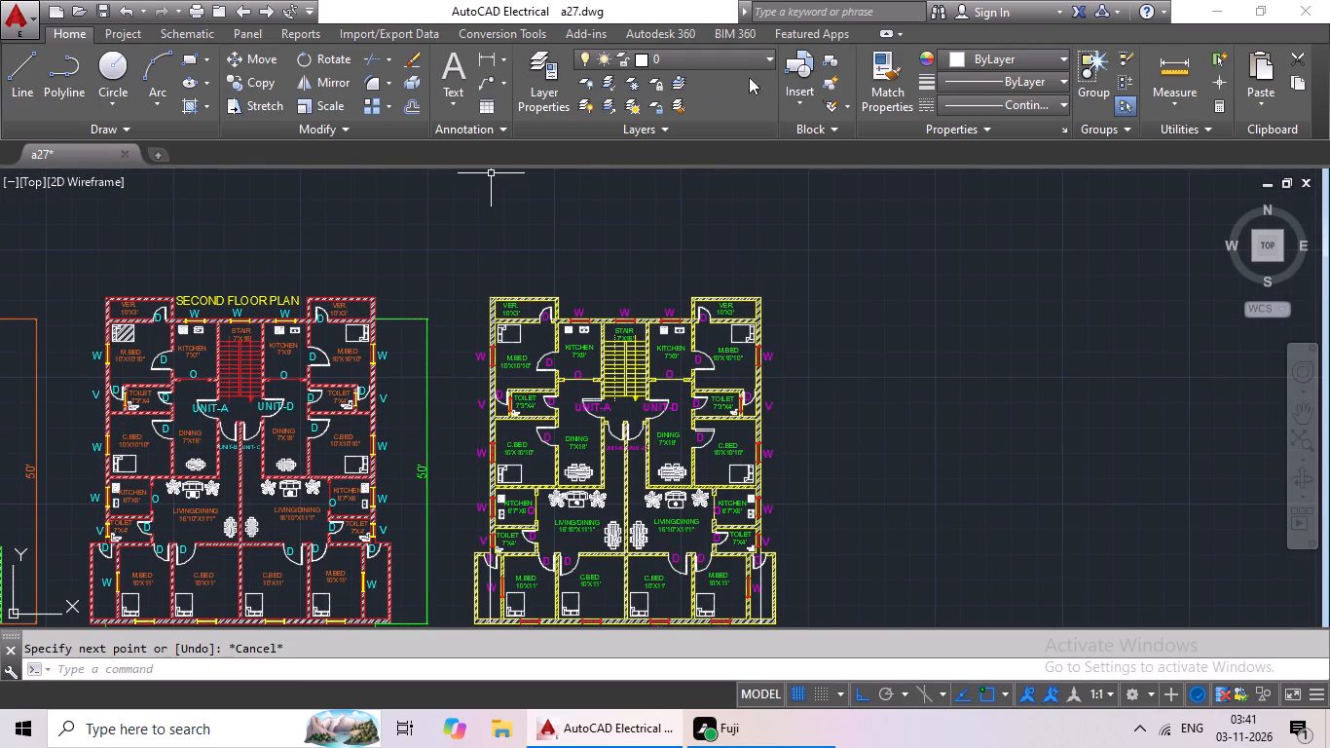
{"action": "left_click", "coordinate": [479, 60]}
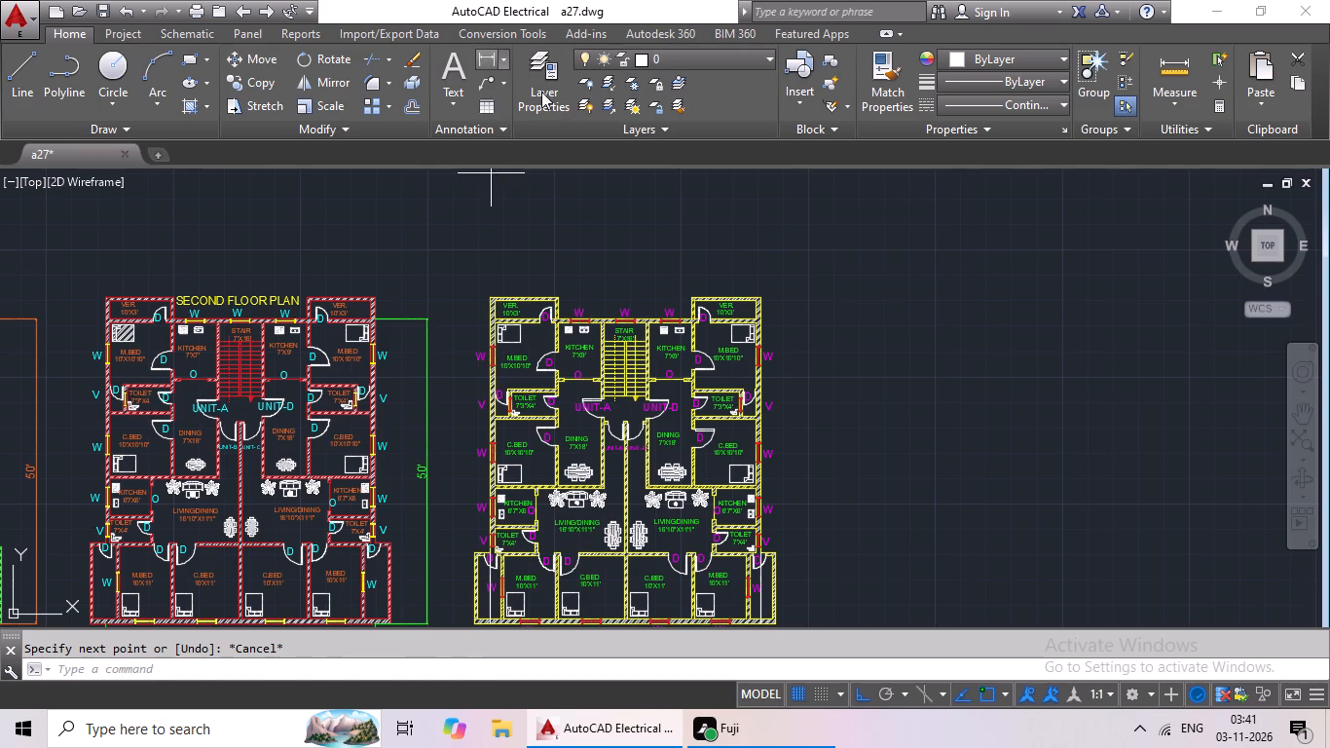
{"action": "scroll", "coordinate": [793, 361], "scroll_direction": "up", "scroll_amount": 2}
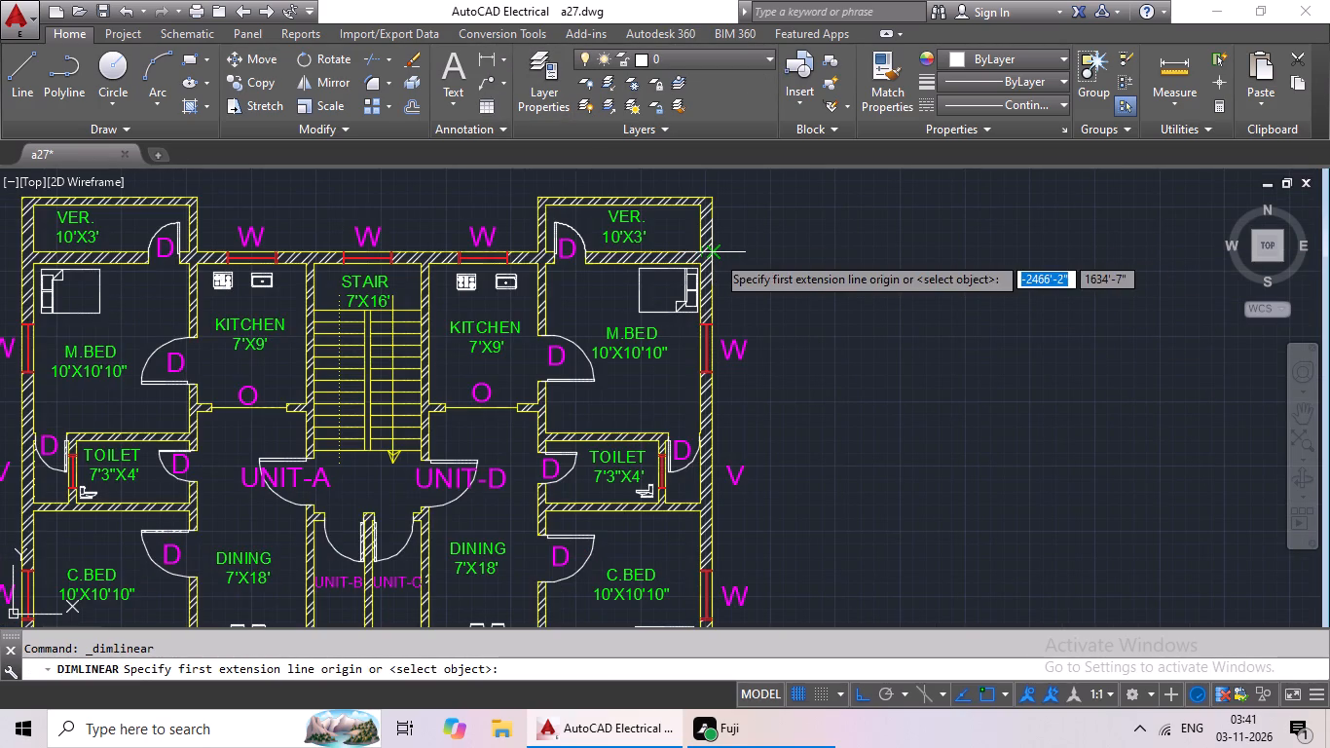
{"action": "left_click", "coordinate": [716, 253]}
{"action": "middle_click_drag", "start_coordinate": [717, 358], "coordinate": [681, 178]}
{"action": "scroll", "coordinate": [724, 415], "scroll_direction": "down", "scroll_amount": 1}
{"action": "middle_click_drag", "start_coordinate": [719, 403], "coordinate": [720, 406]}
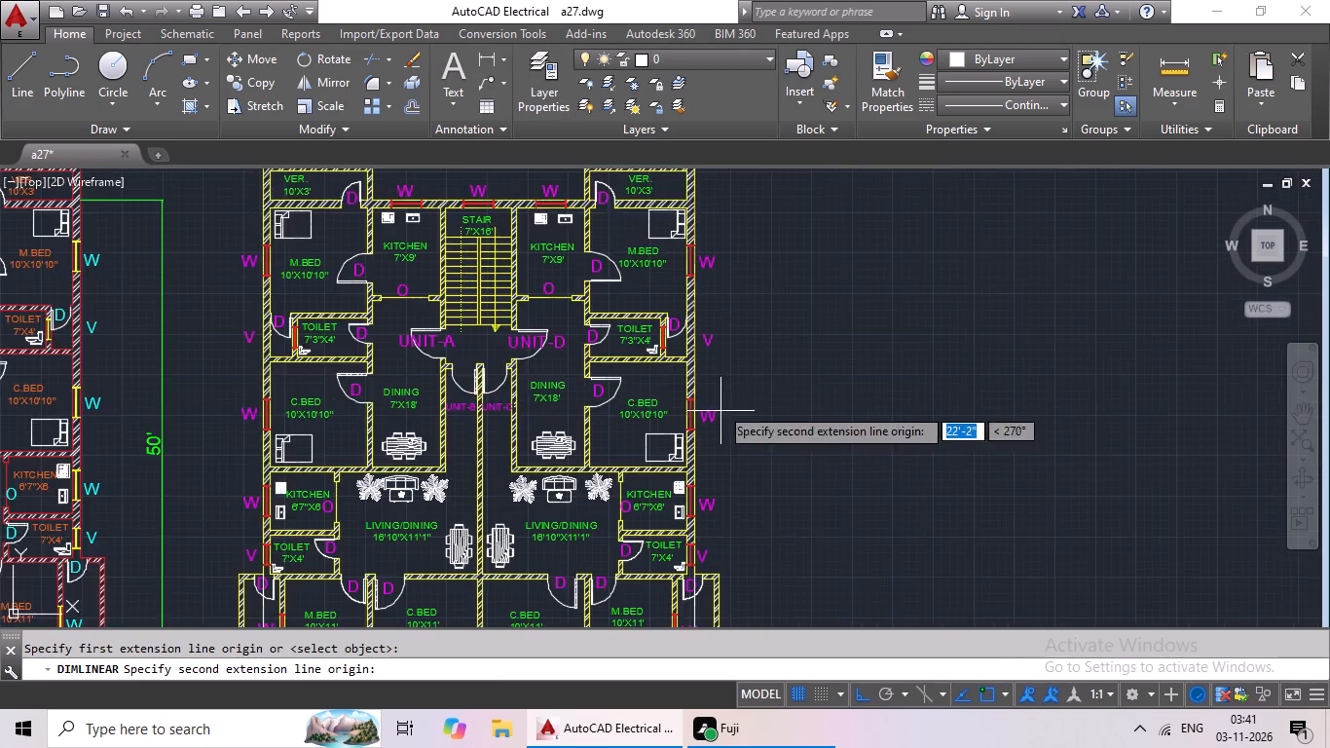
{"action": "middle_click_drag", "start_coordinate": [720, 406], "coordinate": [660, 163]}
{"action": "scroll", "coordinate": [664, 336], "scroll_direction": "up", "scroll_amount": 1}
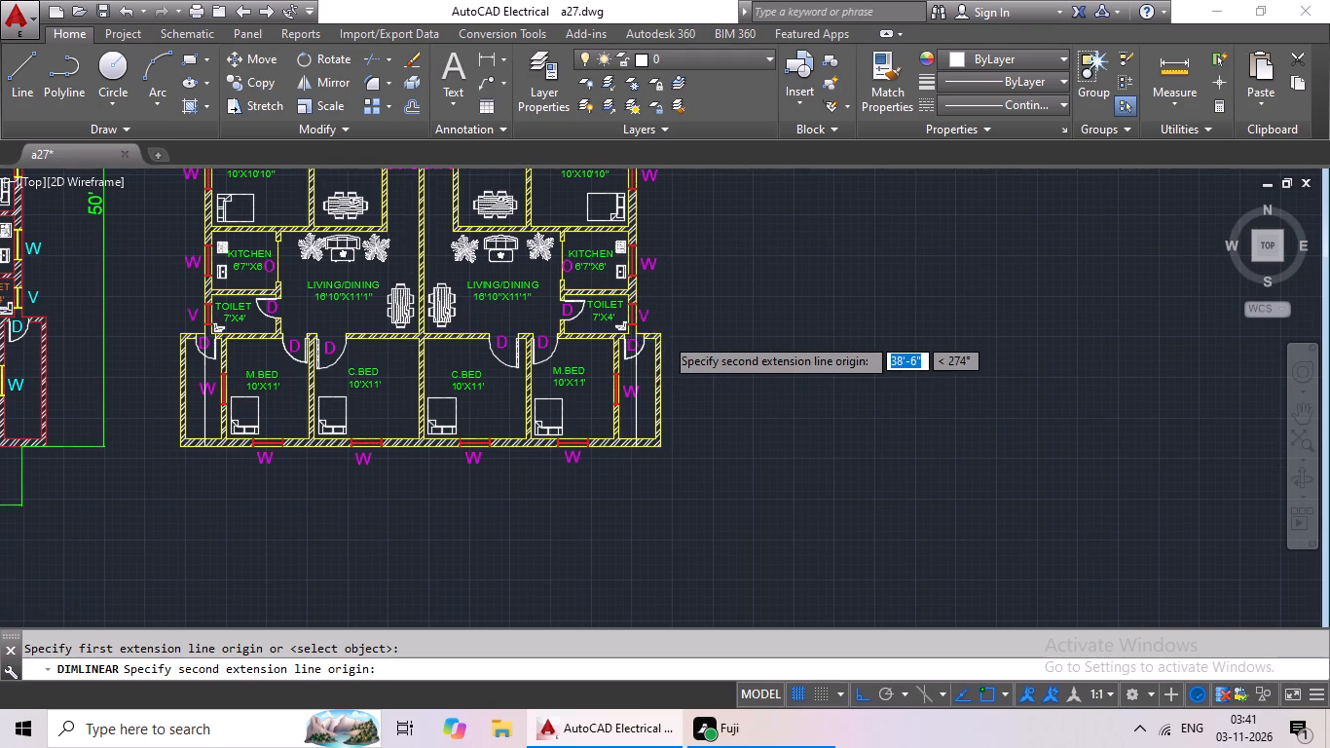
{"action": "scroll", "coordinate": [664, 336], "scroll_direction": "up", "scroll_amount": 1}
{"action": "middle_click_drag", "start_coordinate": [676, 393], "coordinate": [662, 240]}
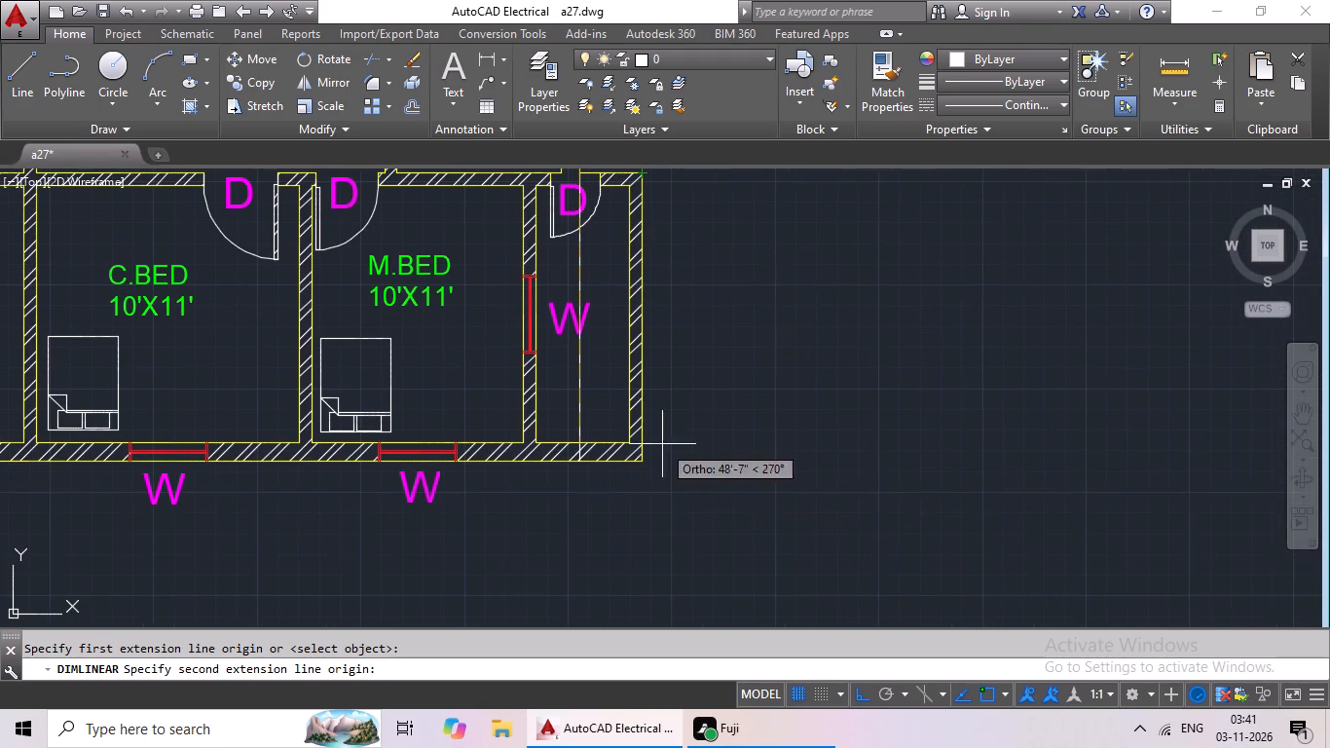
{"action": "left_click", "coordinate": [580, 462]}
{"action": "scroll", "coordinate": [749, 450], "scroll_direction": "down", "scroll_amount": 3}
{"action": "middle_click_drag", "start_coordinate": [770, 436], "coordinate": [651, 591]}
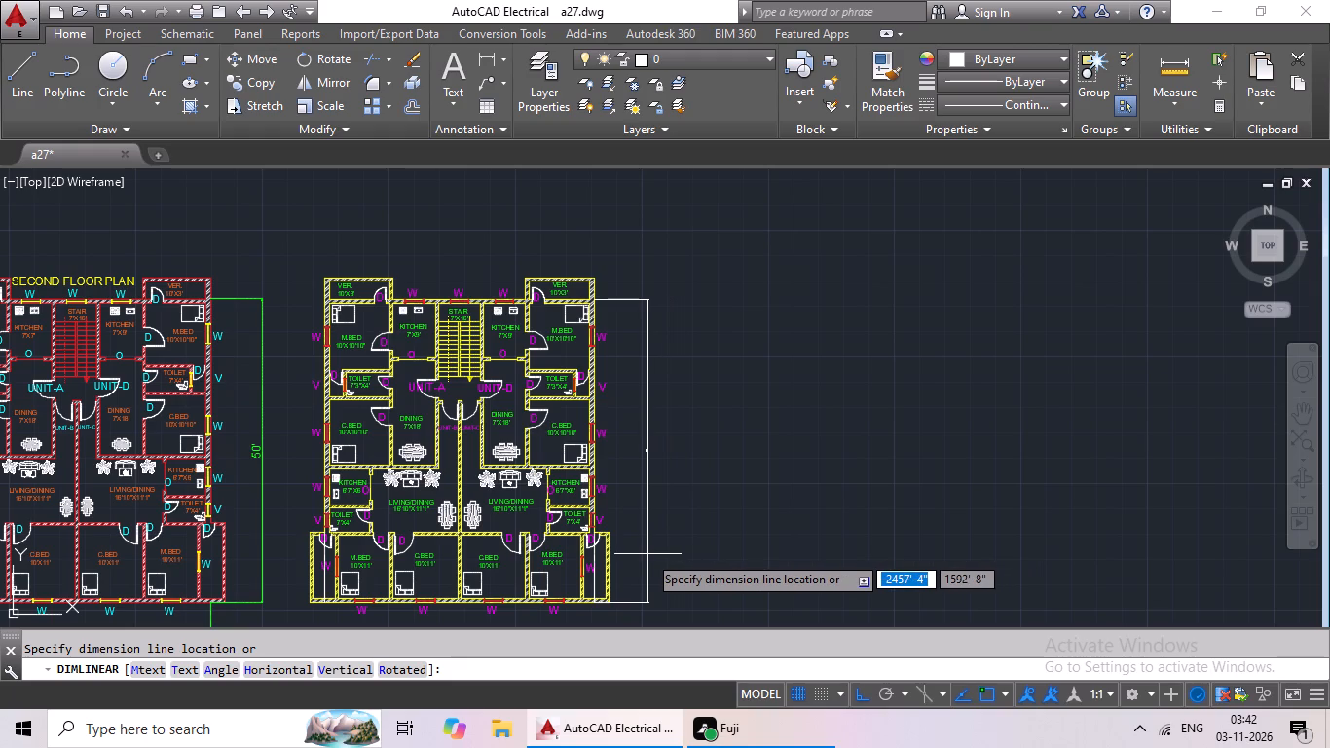
{"action": "left_click", "coordinate": [642, 555]}
{"action": "scroll", "coordinate": [649, 509], "scroll_direction": "up", "scroll_amount": 3}
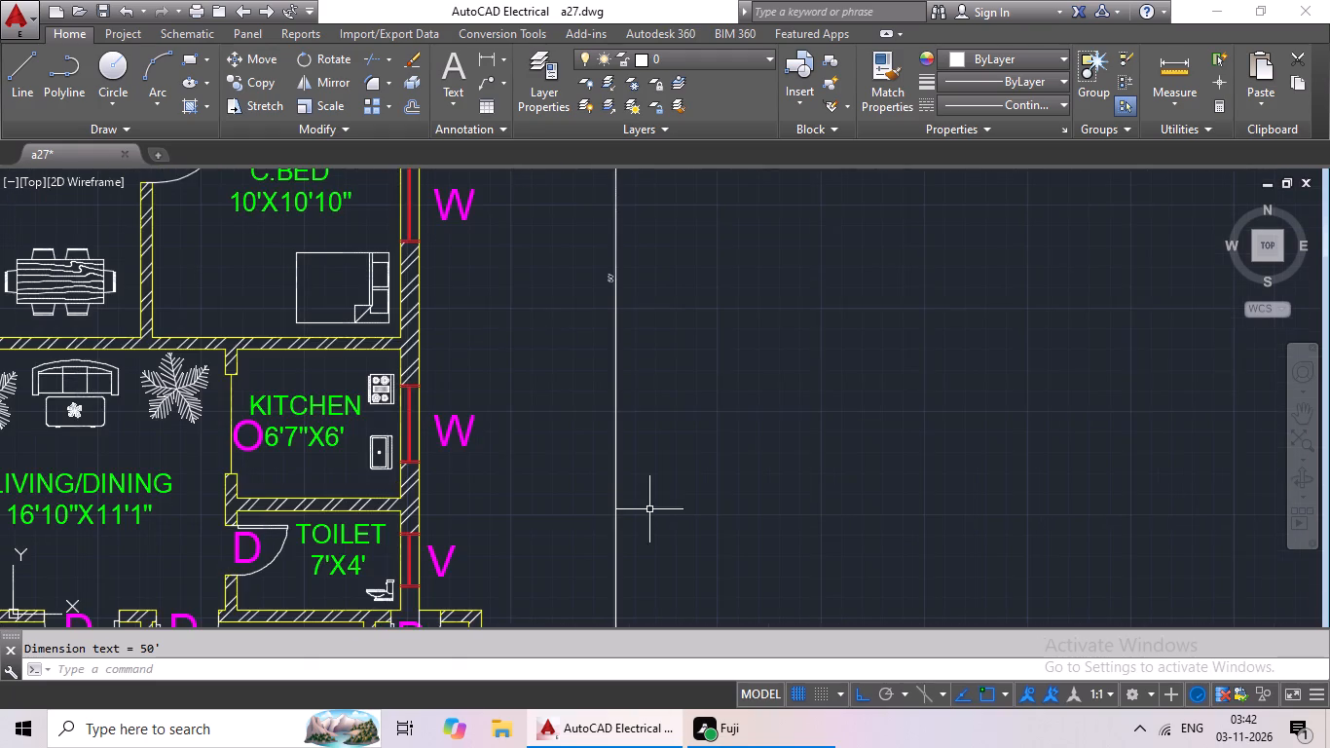
{"action": "scroll", "coordinate": [645, 478], "scroll_direction": "down", "scroll_amount": 2}
{"action": "middle_click_drag", "start_coordinate": [691, 486], "coordinate": [762, 358]}
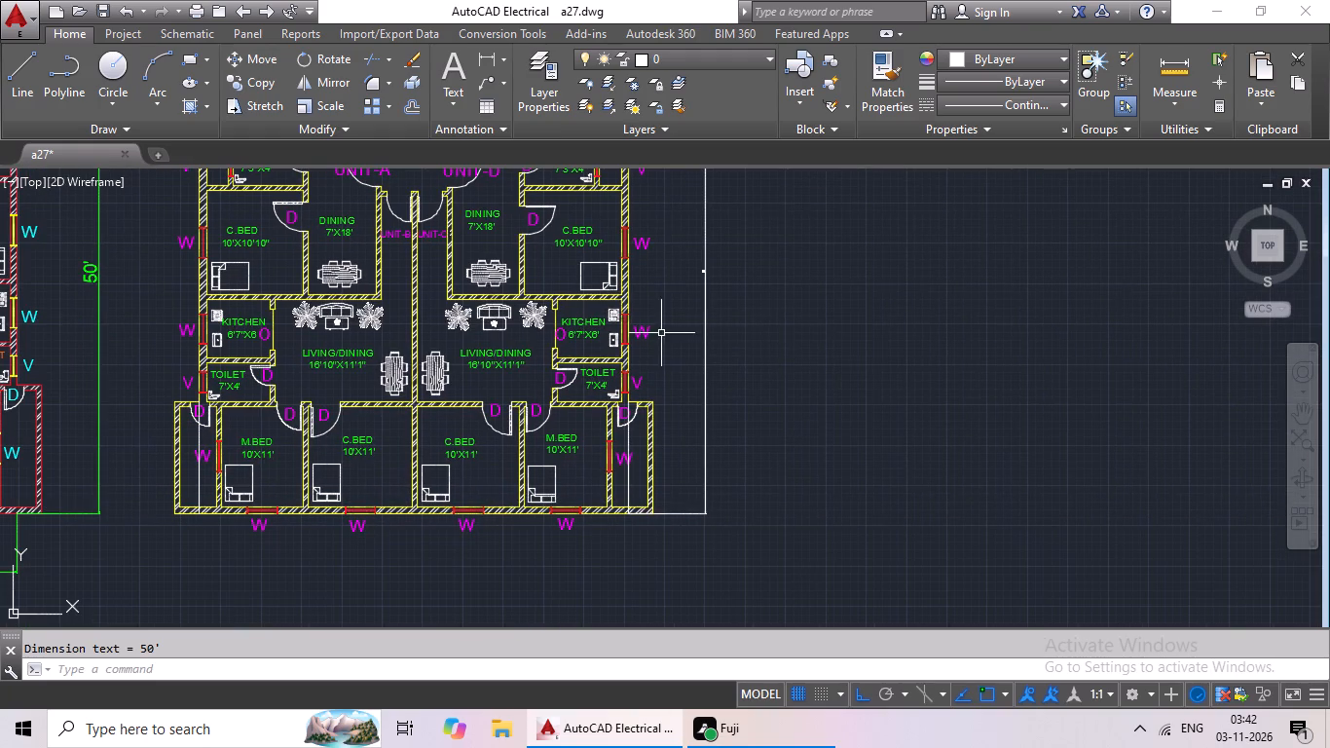
Add a horizontal linear dimension below the yellow plan between the lower ends of the western and eastern vertical lines.
{"action": "left_click", "coordinate": [484, 56]}
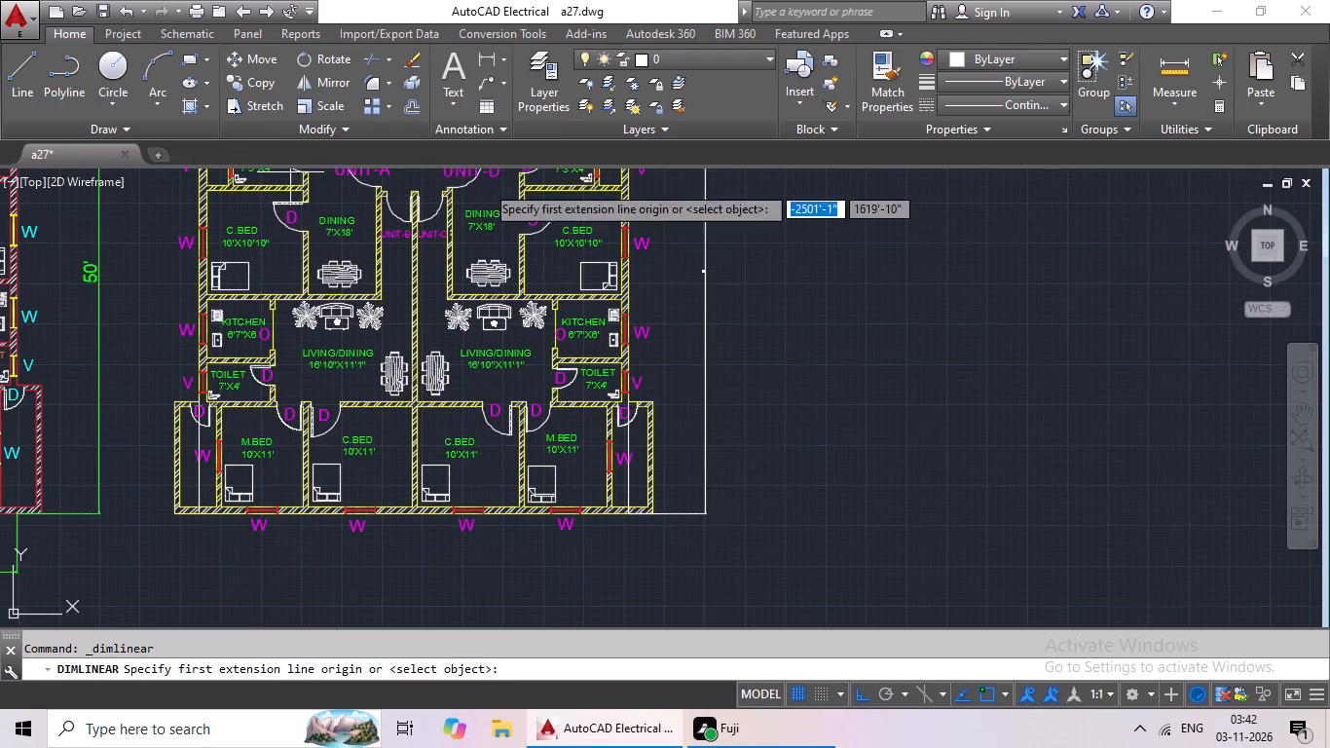
{"action": "scroll", "coordinate": [200, 553], "scroll_direction": "up", "scroll_amount": 3}
{"action": "middle_click_drag", "start_coordinate": [227, 525], "coordinate": [302, 430]}
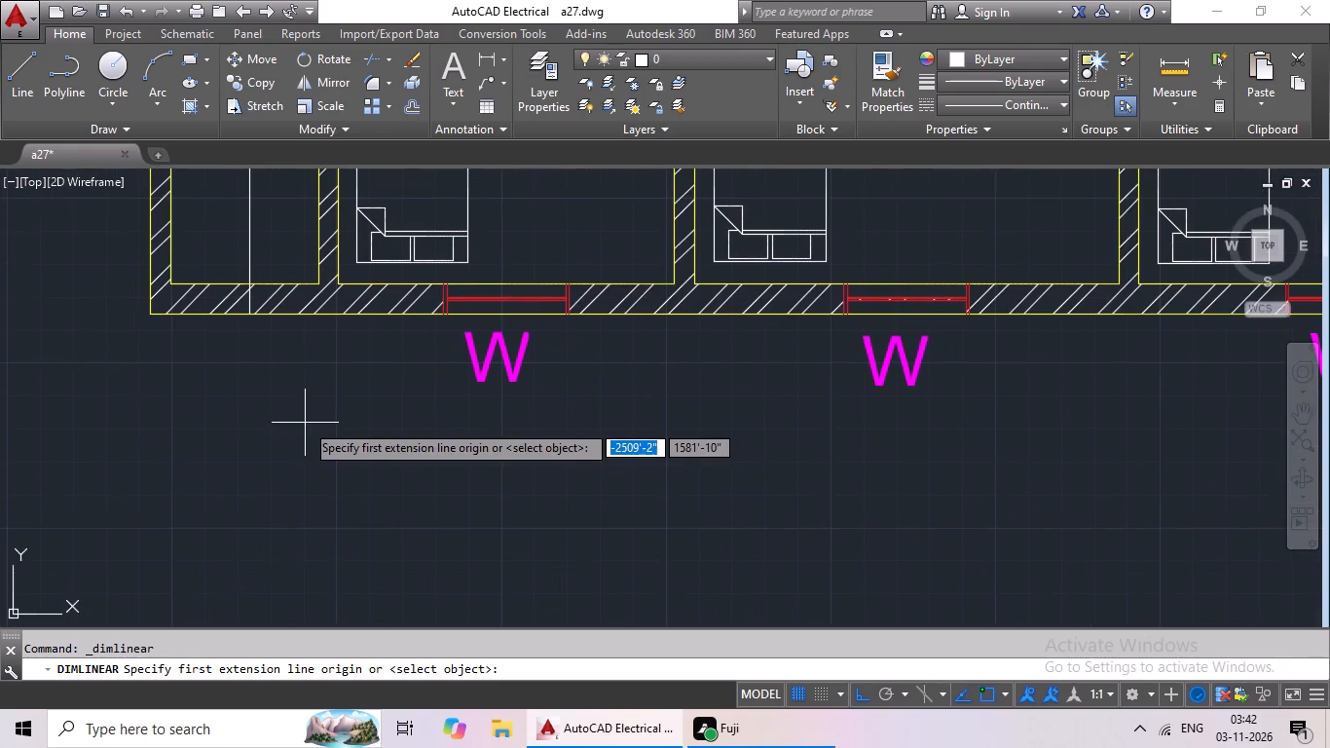
{"action": "scroll", "coordinate": [305, 423], "scroll_direction": "down", "scroll_amount": 1}
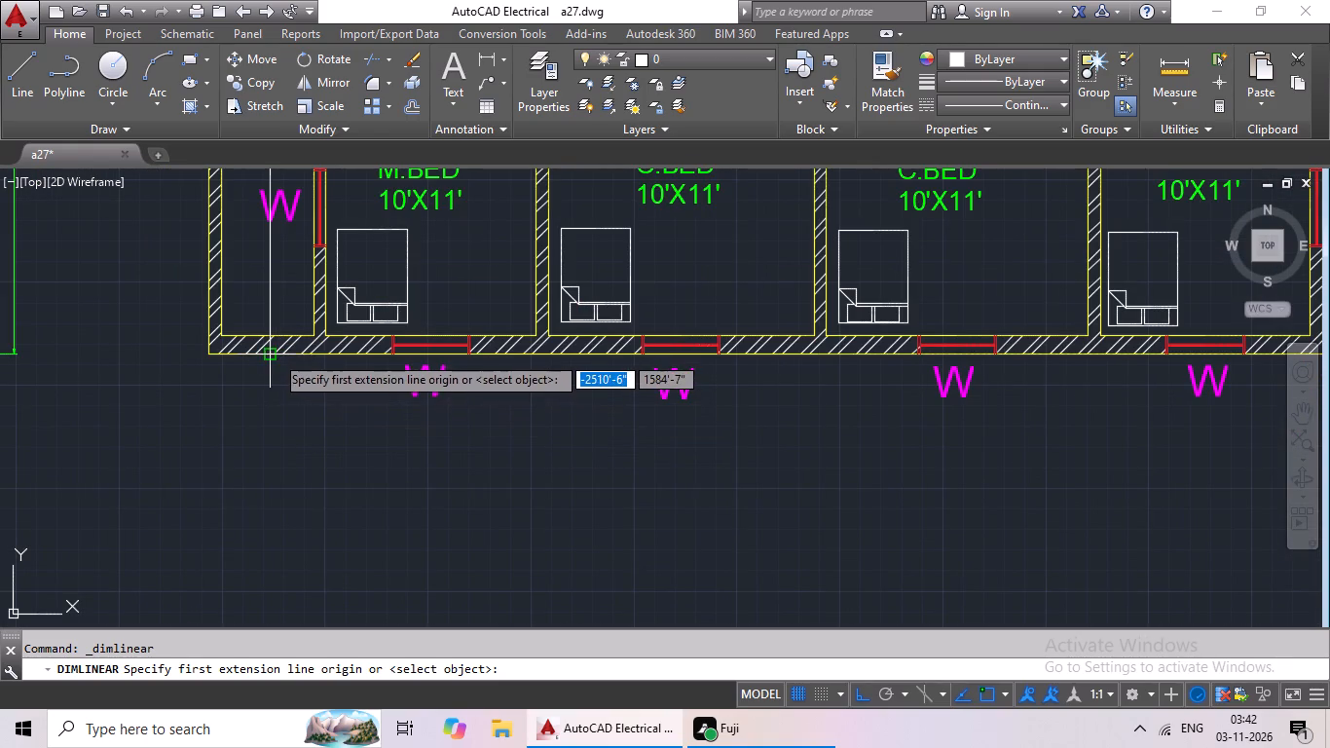
{"action": "left_click", "coordinate": [275, 355]}
{"action": "middle_click_drag", "start_coordinate": [491, 400], "coordinate": [237, 430]}
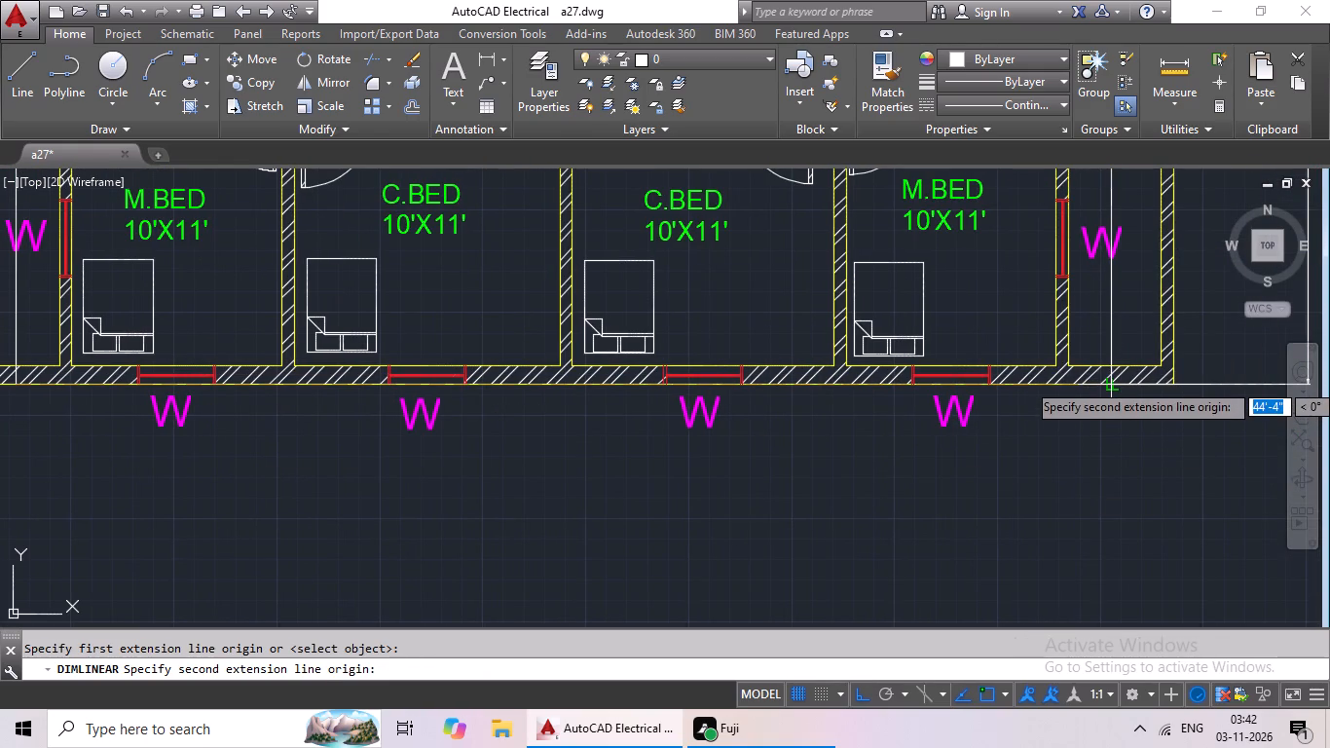
{"action": "left_click", "coordinate": [1116, 381]}
{"action": "scroll", "coordinate": [1125, 487], "scroll_direction": "up", "scroll_amount": 2}
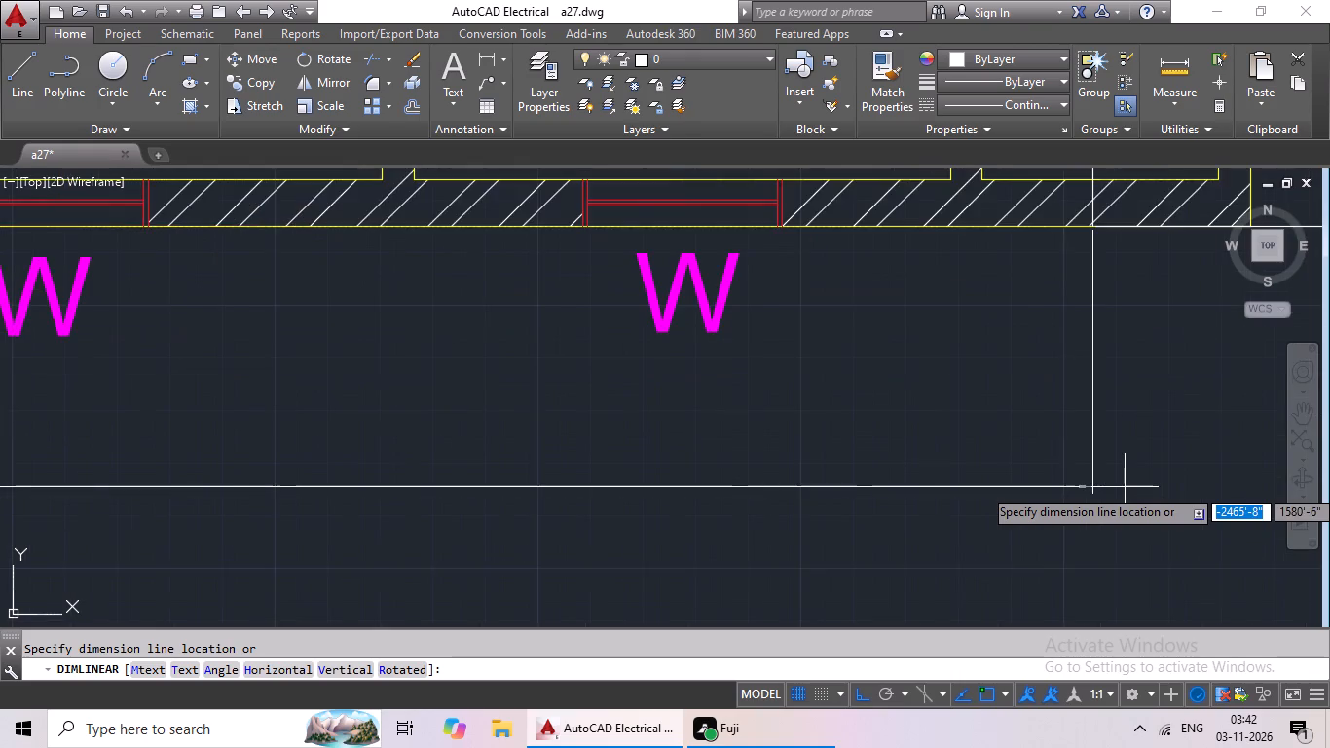
{"action": "scroll", "coordinate": [1125, 487], "scroll_direction": "down", "scroll_amount": 1}
{"action": "middle_click_drag", "start_coordinate": [1128, 484], "coordinate": [1188, 472]}
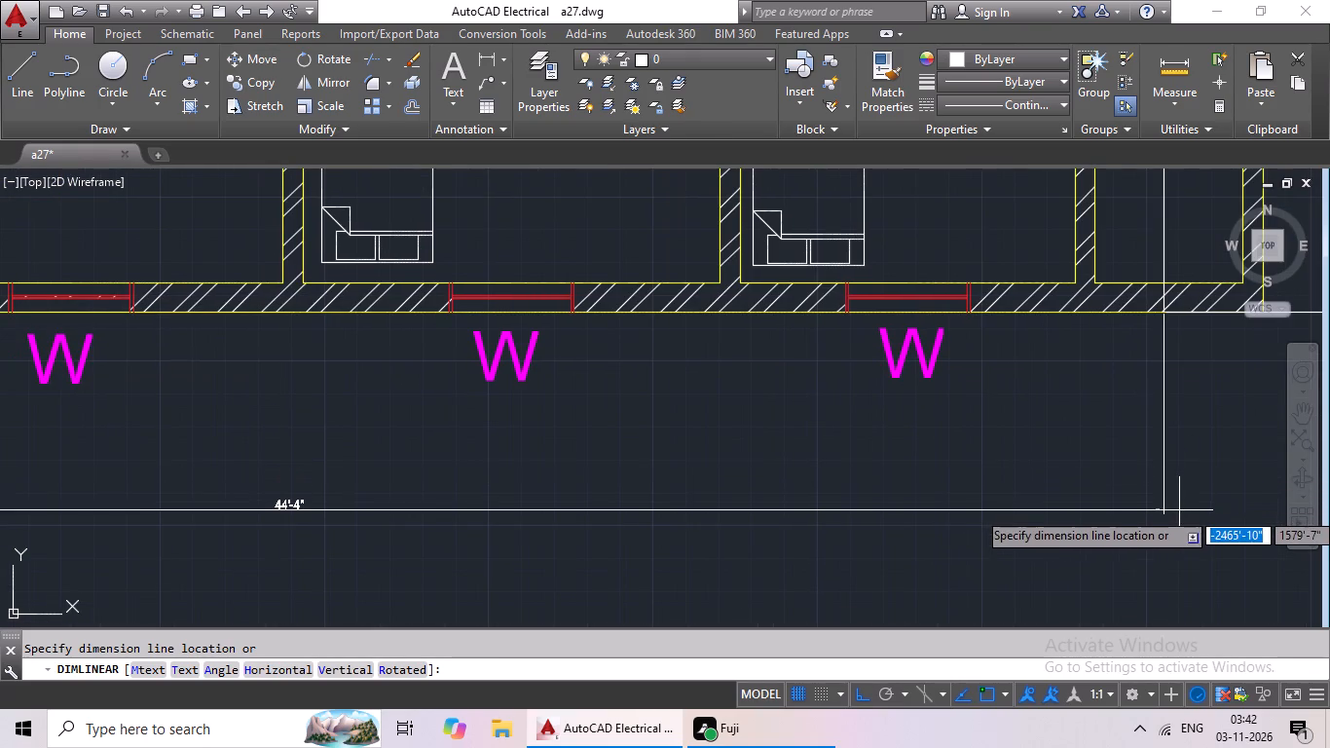
{"action": "left_click", "coordinate": [1179, 523]}
{"action": "scroll", "coordinate": [1195, 493], "scroll_direction": "down", "scroll_amount": 2}
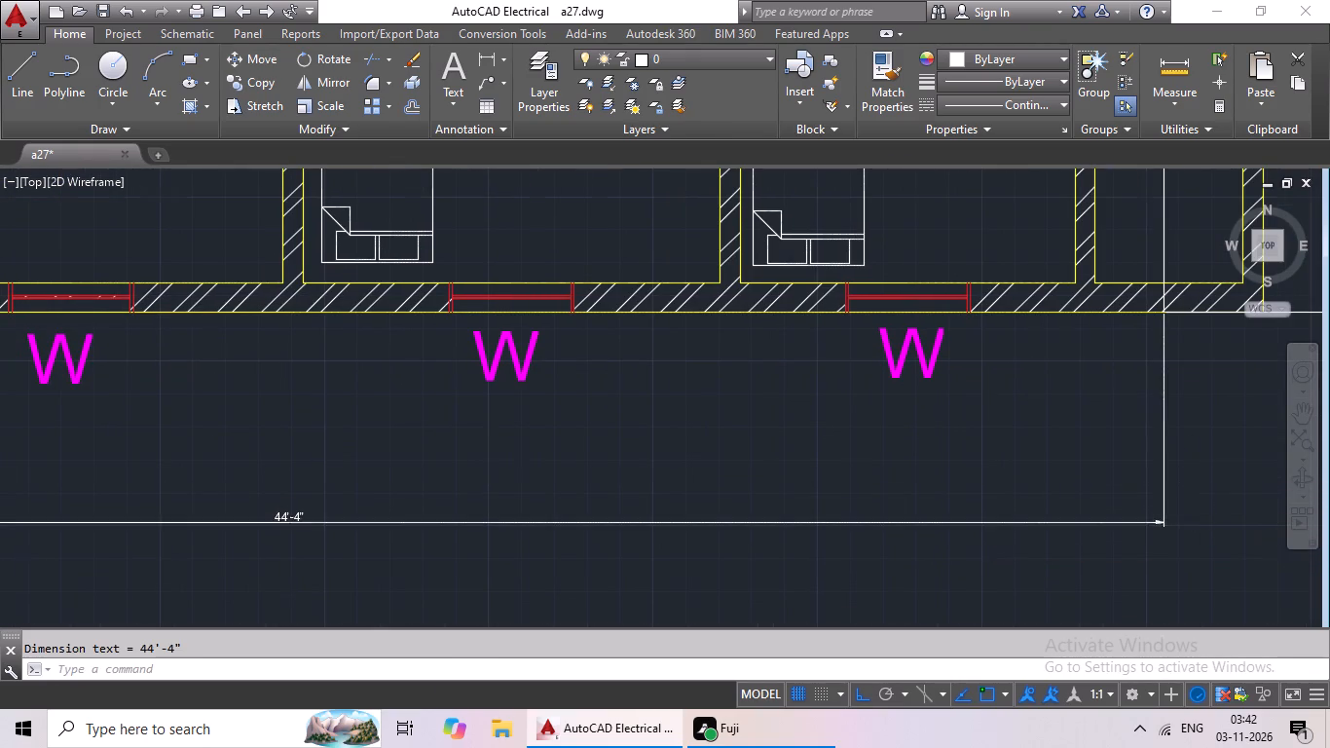
{"action": "scroll", "coordinate": [1195, 493], "scroll_direction": "down", "scroll_amount": 2}
{"action": "middle_click_drag", "start_coordinate": [1193, 482], "coordinate": [1018, 531]}
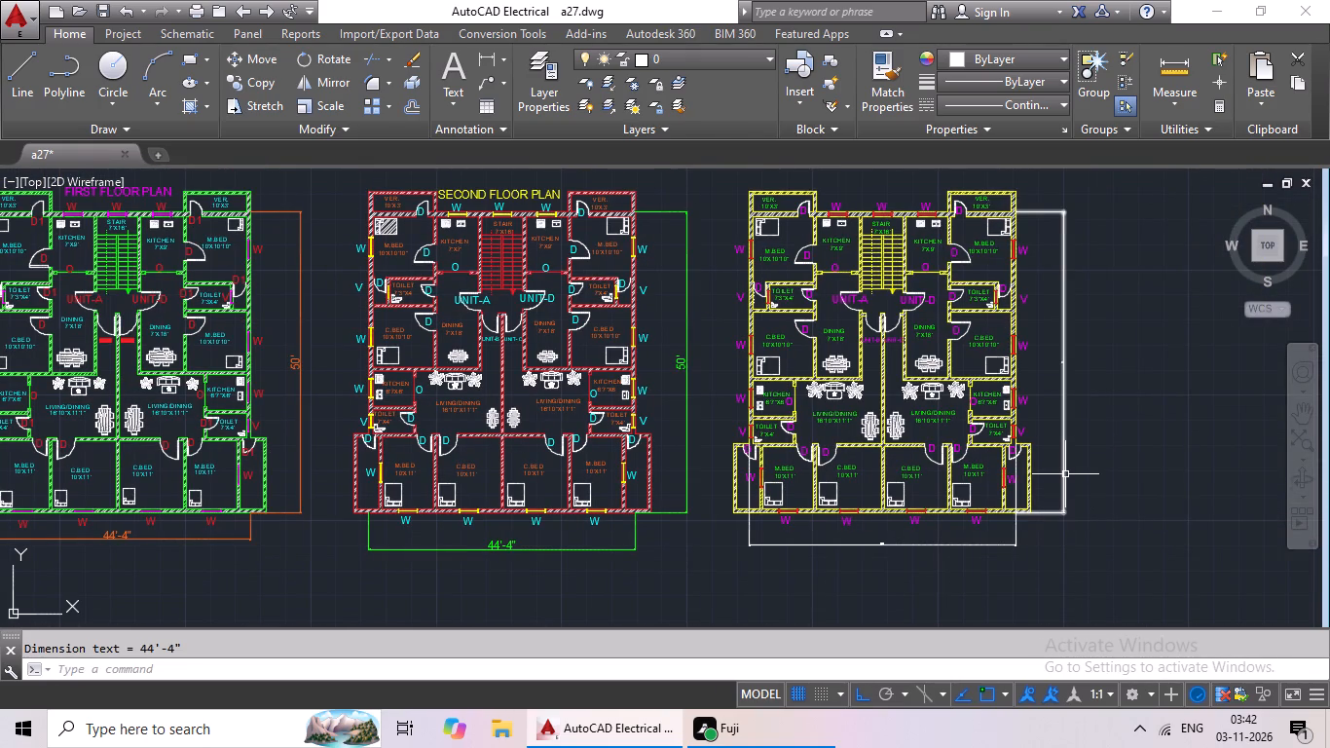
Change the colour of the yellow plan's vertical and horizontal overall dimensions to Cyan.
{"action": "left_click", "coordinate": [1065, 474]}
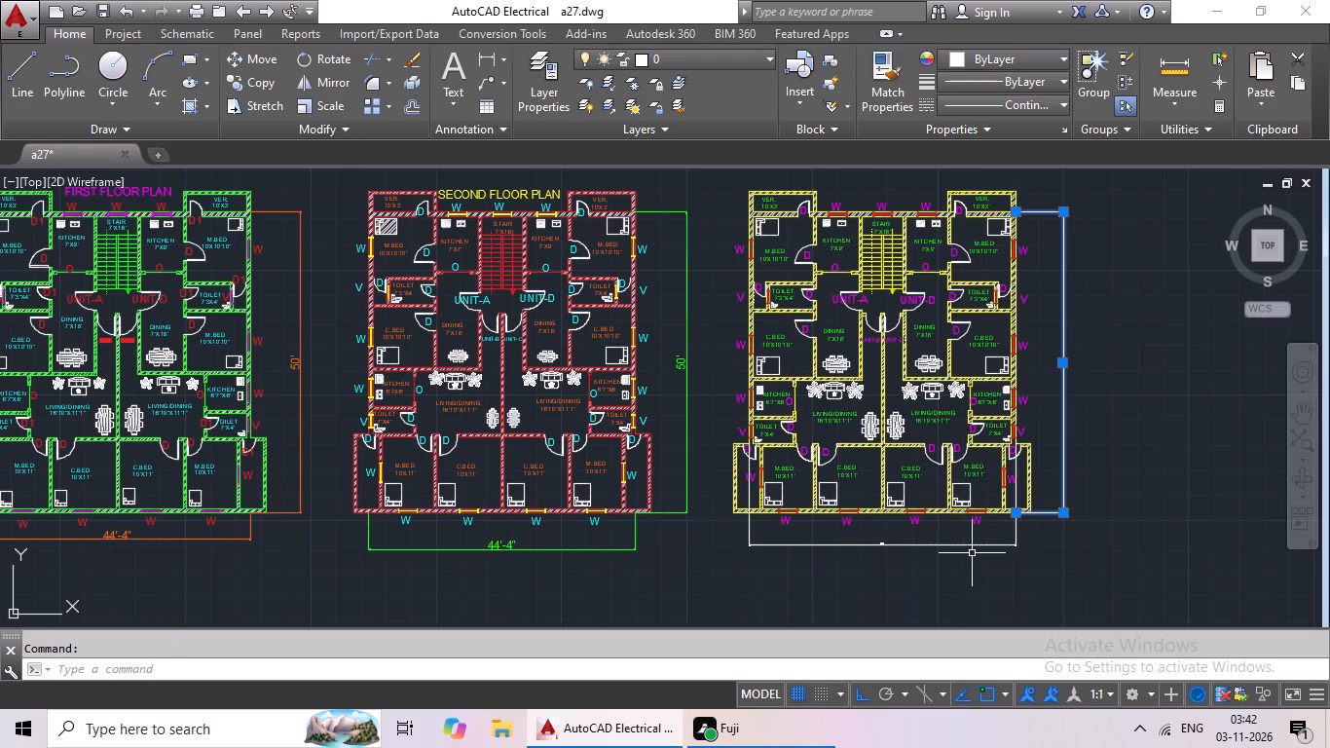
{"action": "left_click", "coordinate": [961, 546]}
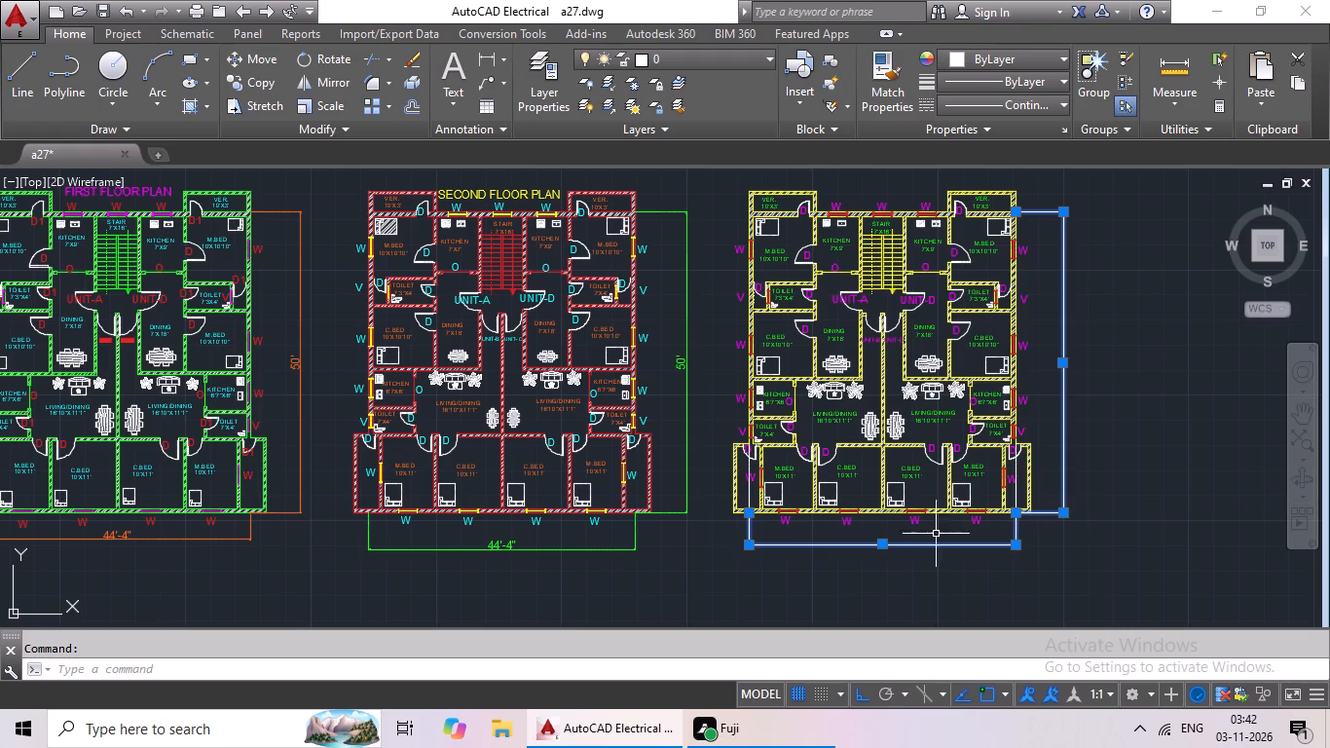
{"action": "scroll", "coordinate": [876, 533], "scroll_direction": "down", "scroll_amount": 2}
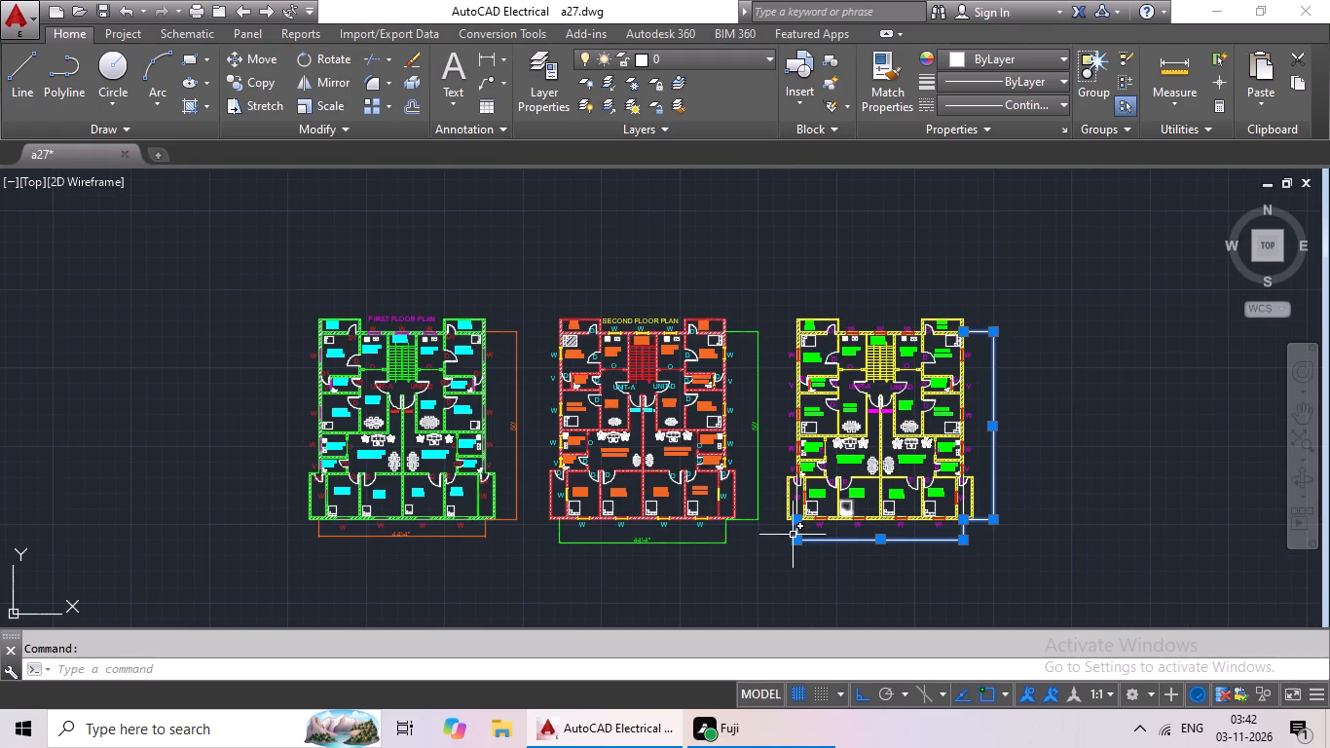
{"action": "left_click", "coordinate": [1061, 56]}
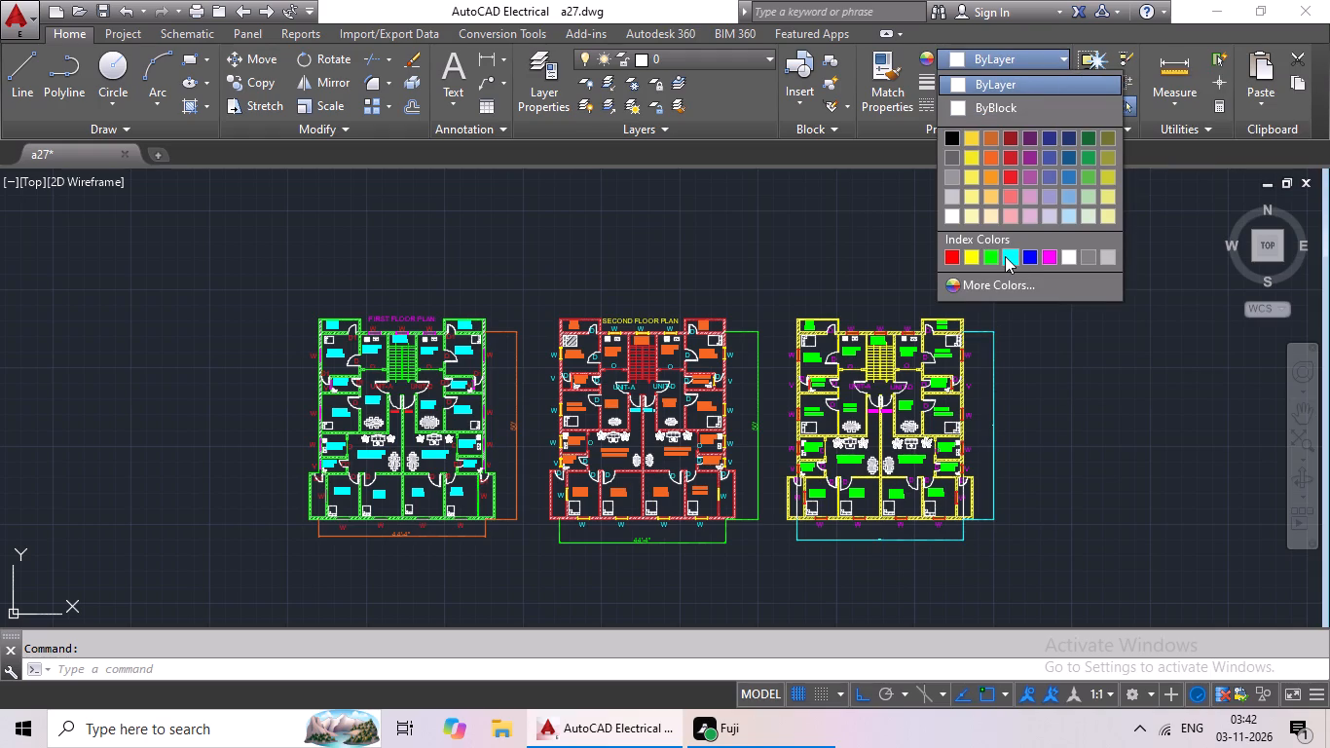
{"action": "left_click", "coordinate": [1005, 256]}
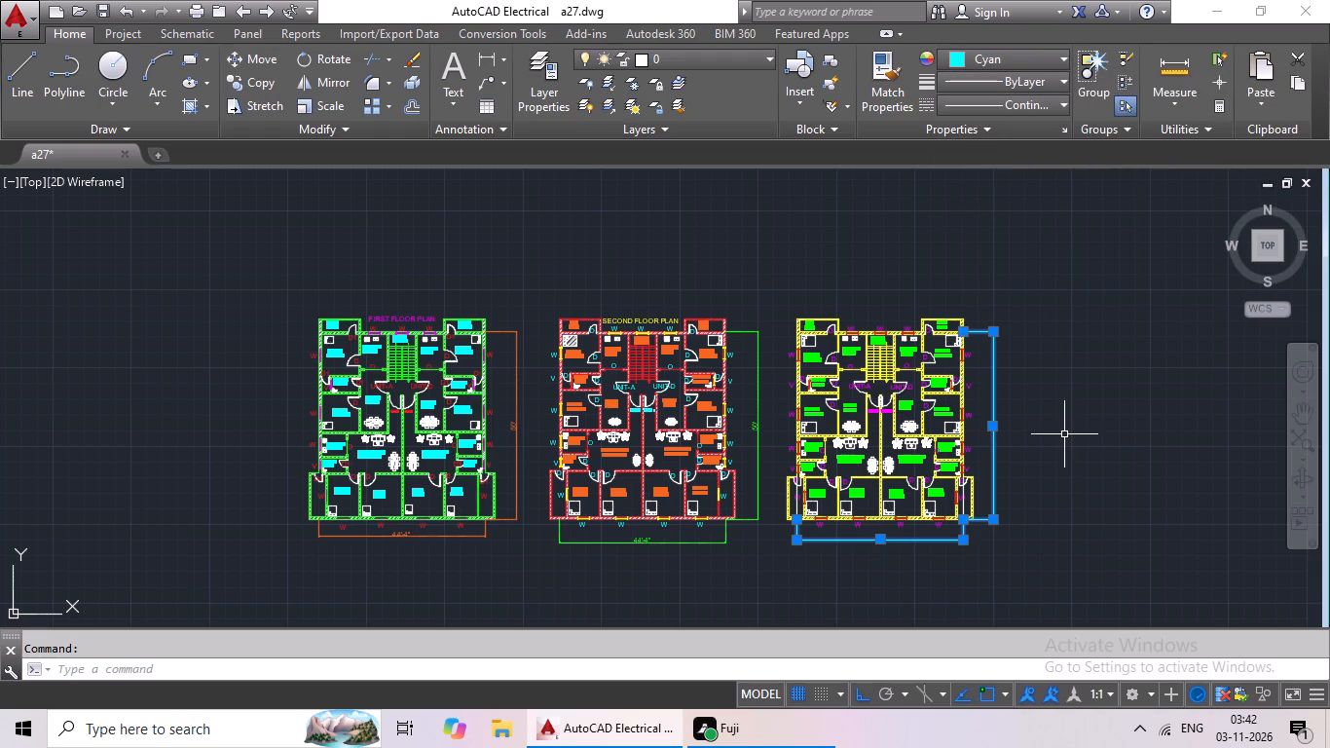
{"action": "key", "text": "Escape"}
Set the text height of the yellow plan's vertical overall dimension to 1'-4".
{"action": "scroll", "coordinate": [1033, 450], "scroll_direction": "up", "scroll_amount": 2}
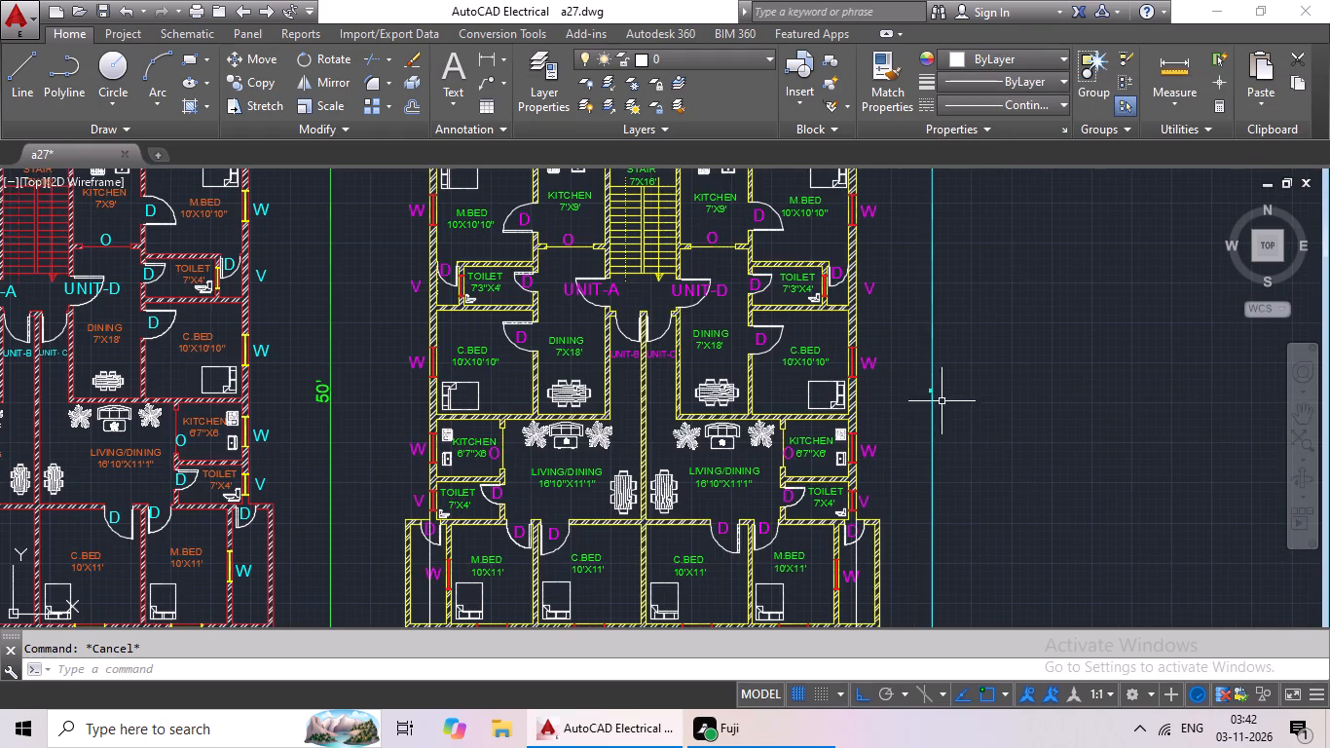
{"action": "scroll", "coordinate": [941, 397], "scroll_direction": "up", "scroll_amount": 10}
{"action": "scroll", "coordinate": [794, 422], "scroll_direction": "down", "scroll_amount": 3}
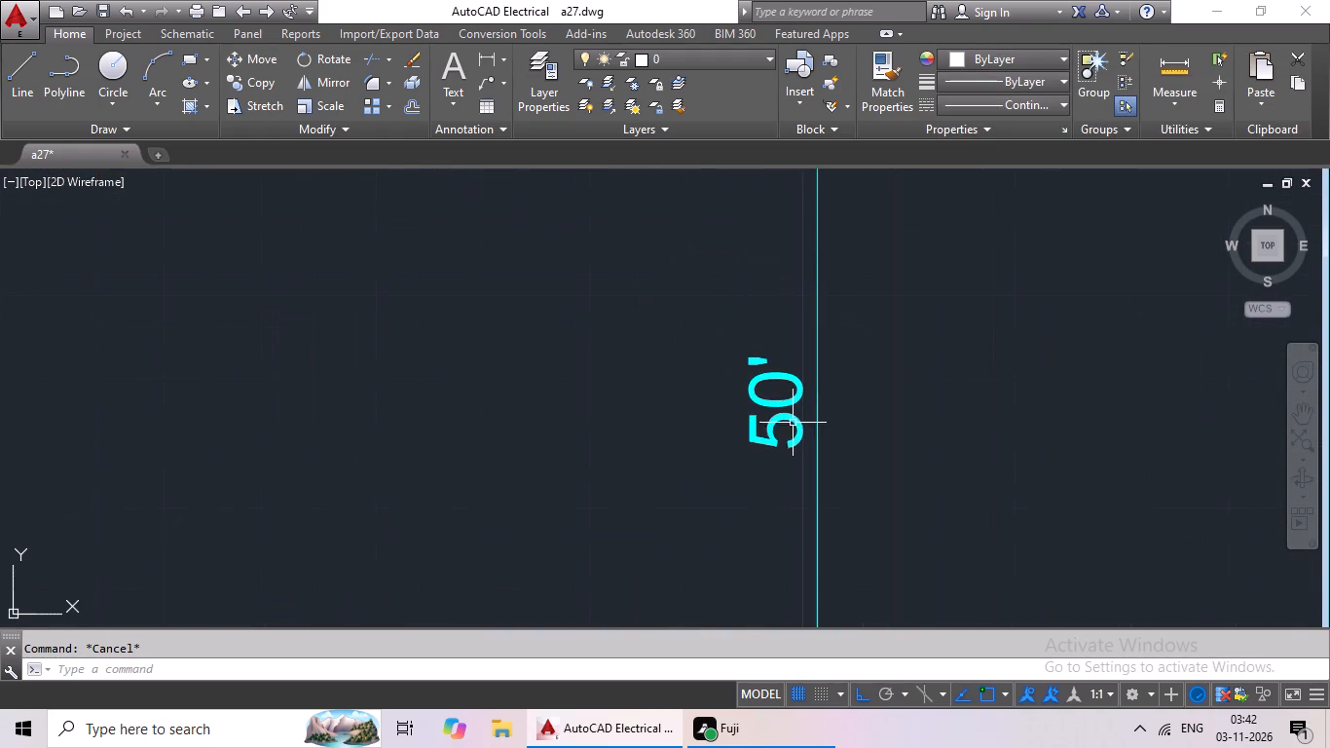
{"action": "double_click", "coordinate": [768, 434]}
{"action": "left_click", "coordinate": [765, 423]}
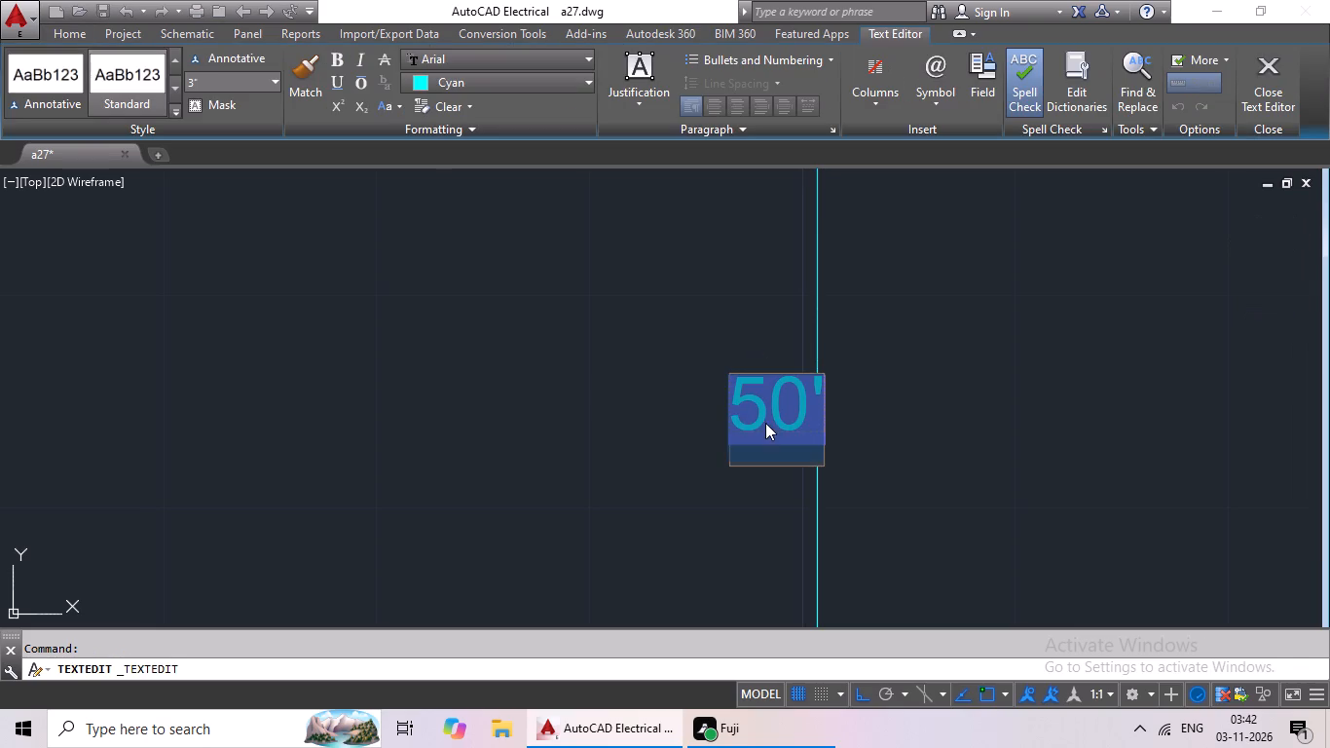
{"action": "left_click", "coordinate": [280, 82]}
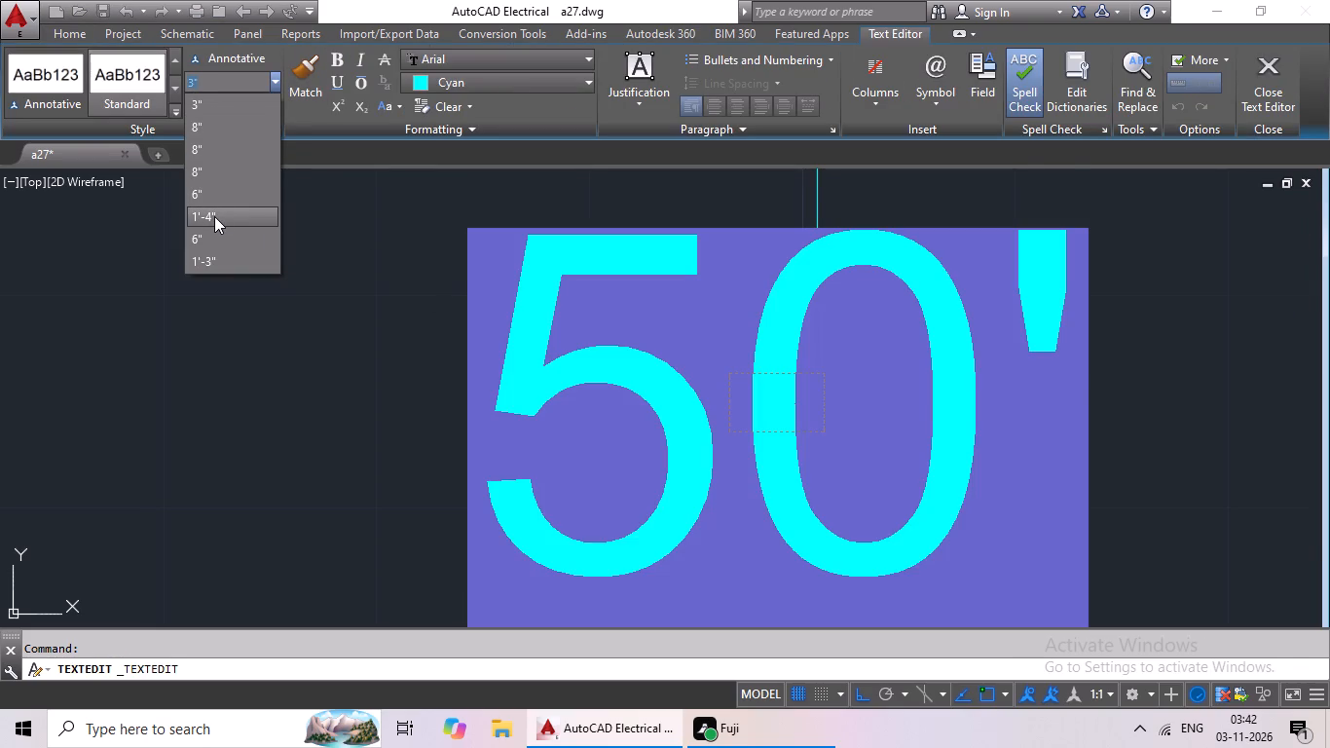
{"action": "left_click", "coordinate": [214, 216]}
{"action": "left_click", "coordinate": [365, 321]}
Set the text height of the yellow plan's horizontal overall dimension to 1'-4".
{"action": "scroll", "coordinate": [369, 317], "scroll_direction": "down", "scroll_amount": 7}
{"action": "middle_click_drag", "start_coordinate": [367, 355], "coordinate": [504, 172]}
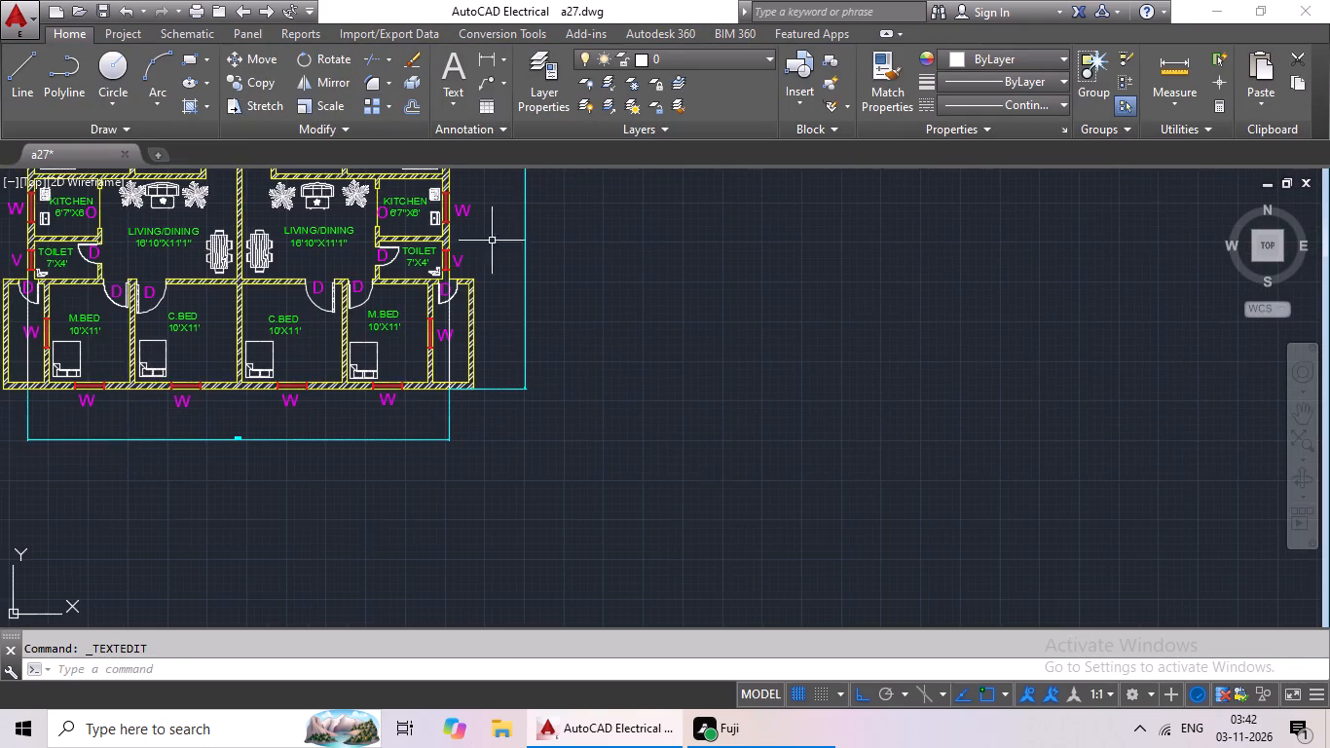
{"action": "scroll", "coordinate": [178, 444], "scroll_direction": "up", "scroll_amount": 4}
{"action": "scroll", "coordinate": [421, 424], "scroll_direction": "up", "scroll_amount": 4}
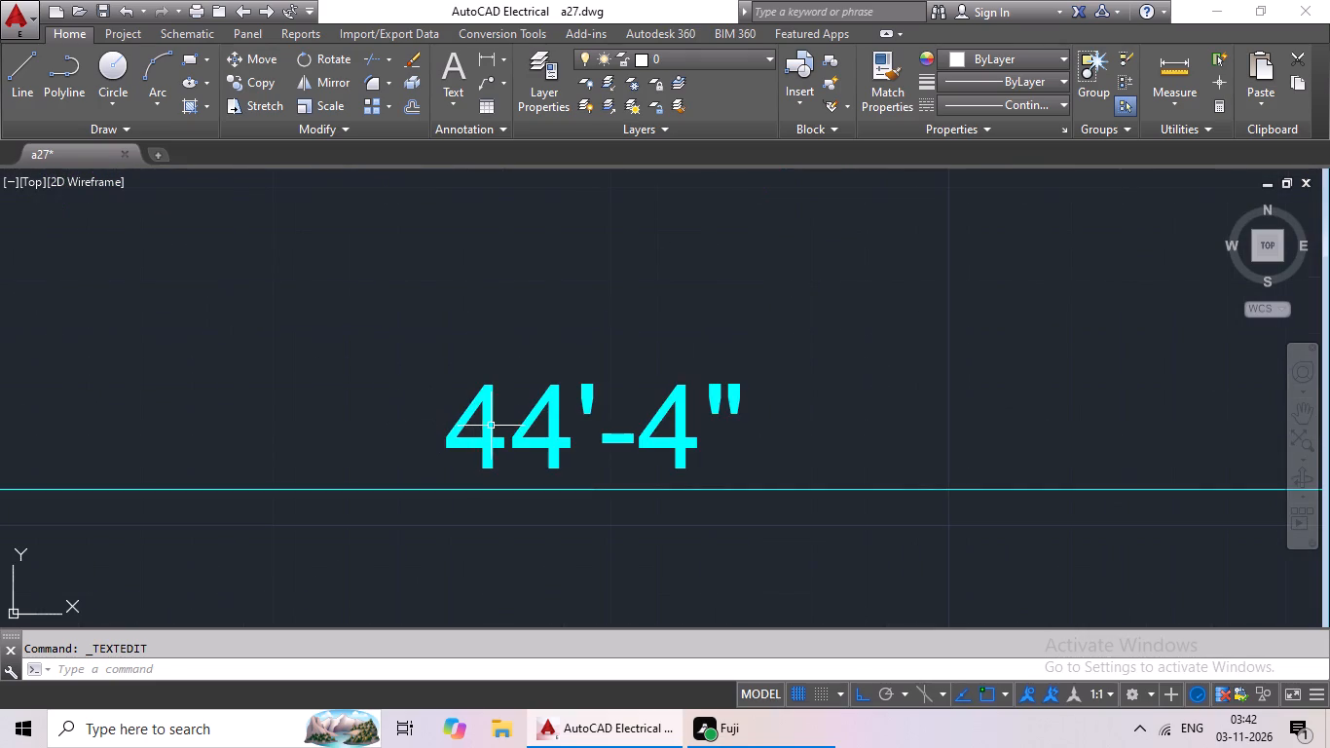
{"action": "double_click", "coordinate": [493, 428]}
{"action": "left_click", "coordinate": [529, 410]}
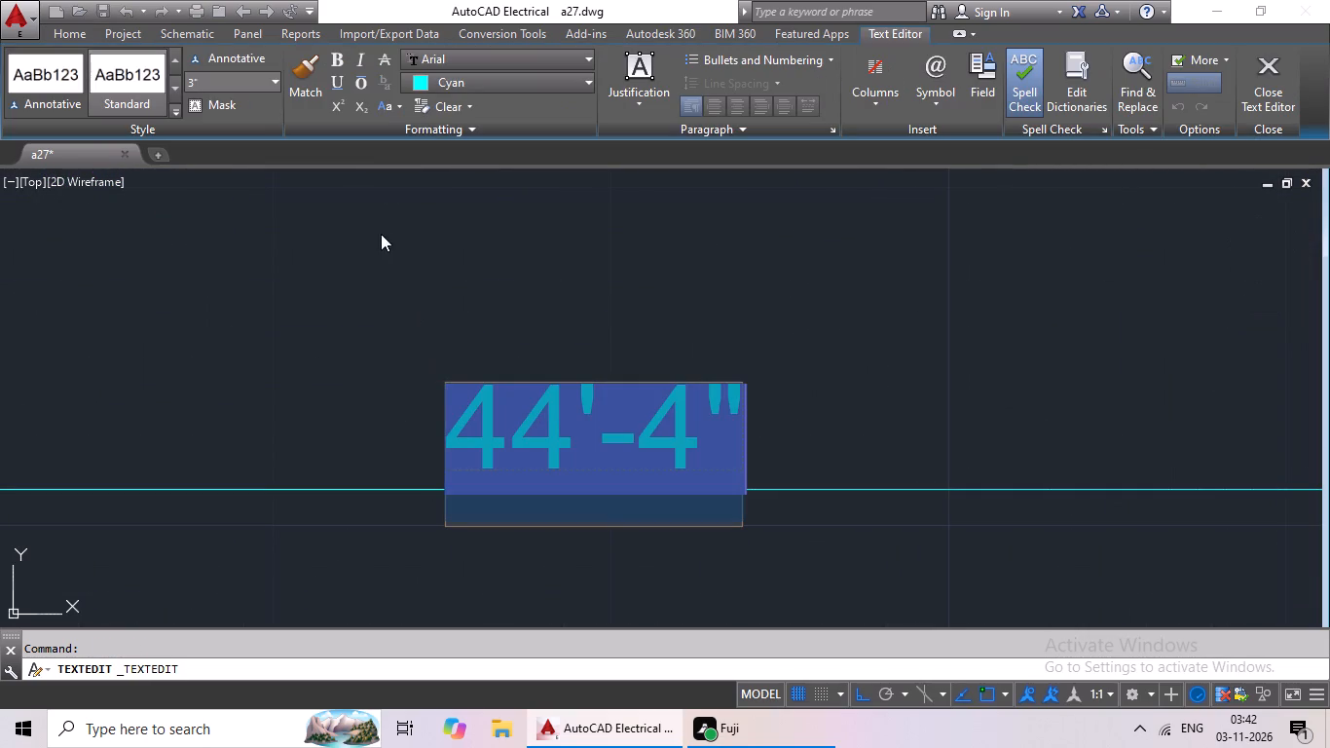
{"action": "left_click", "coordinate": [270, 80]}
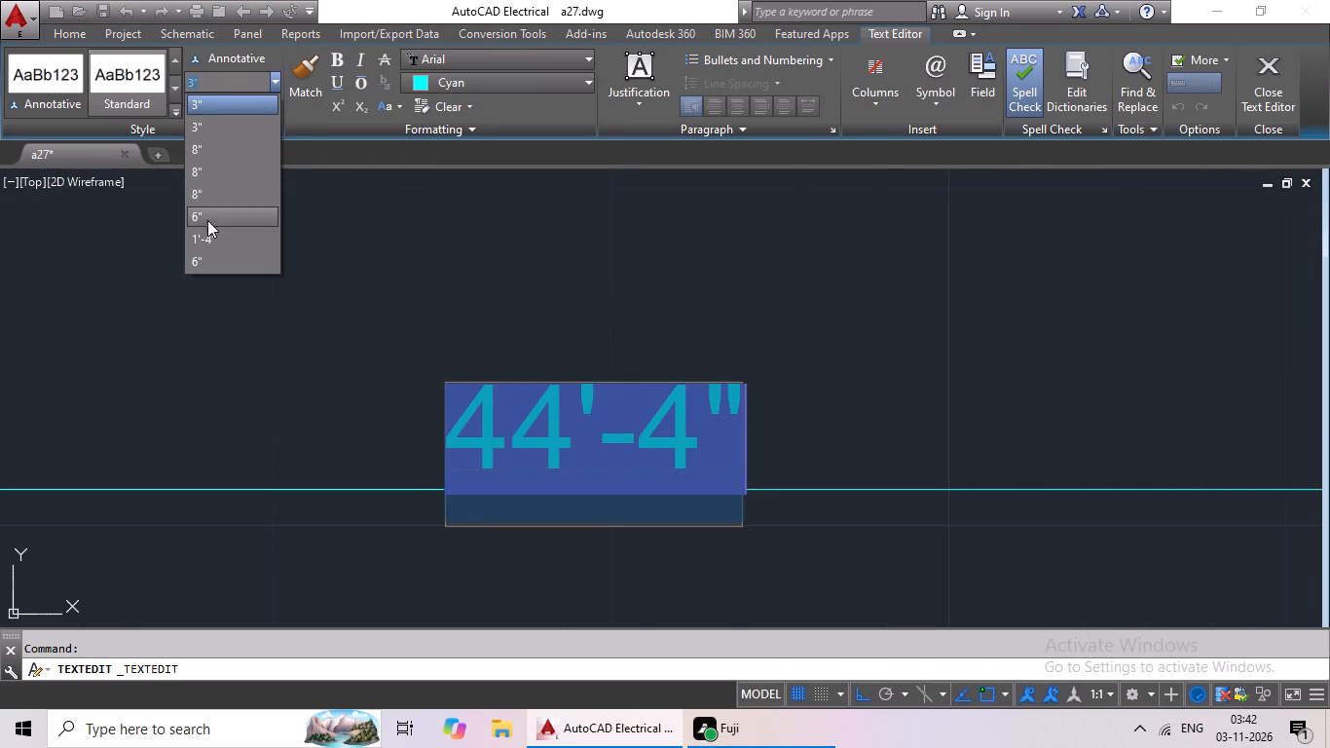
{"action": "left_click", "coordinate": [203, 238]}
{"action": "scroll", "coordinate": [694, 355], "scroll_direction": "down", "scroll_amount": 3}
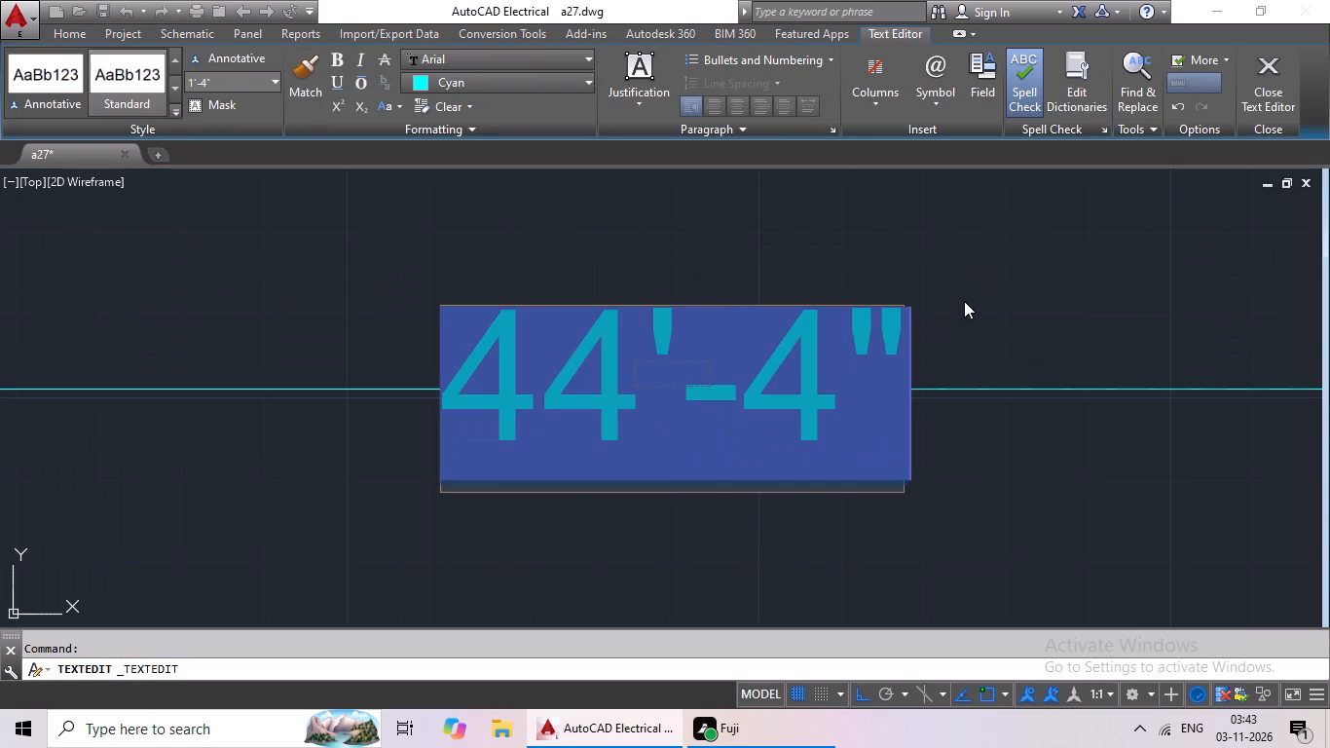
{"action": "left_click", "coordinate": [964, 301]}
Delete the two vertical helper lines crossing the southwest and southeast strips of the yellow plan.
{"action": "scroll", "coordinate": [969, 298], "scroll_direction": "down", "scroll_amount": 5}
{"action": "middle_click_drag", "start_coordinate": [961, 355], "coordinate": [915, 471]}
{"action": "scroll", "coordinate": [929, 415], "scroll_direction": "down", "scroll_amount": 1}
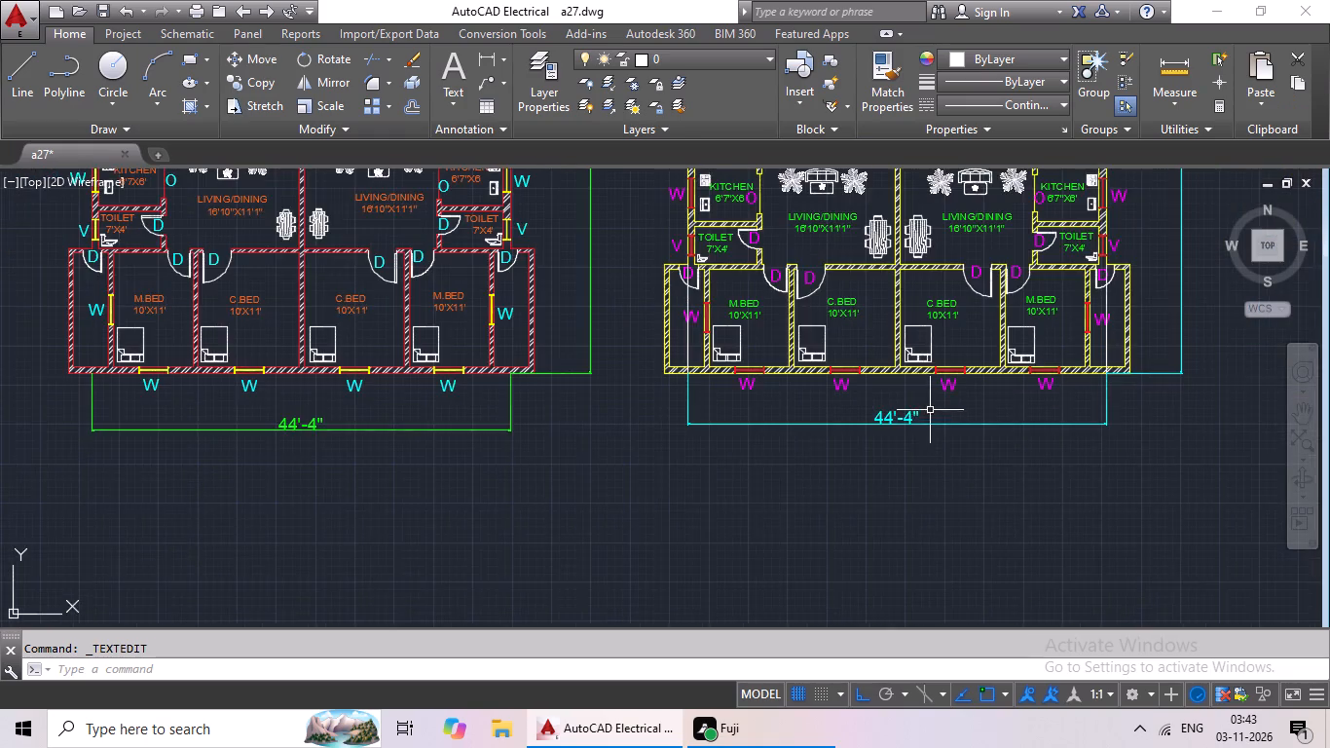
{"action": "middle_click_drag", "start_coordinate": [920, 432], "coordinate": [861, 542]}
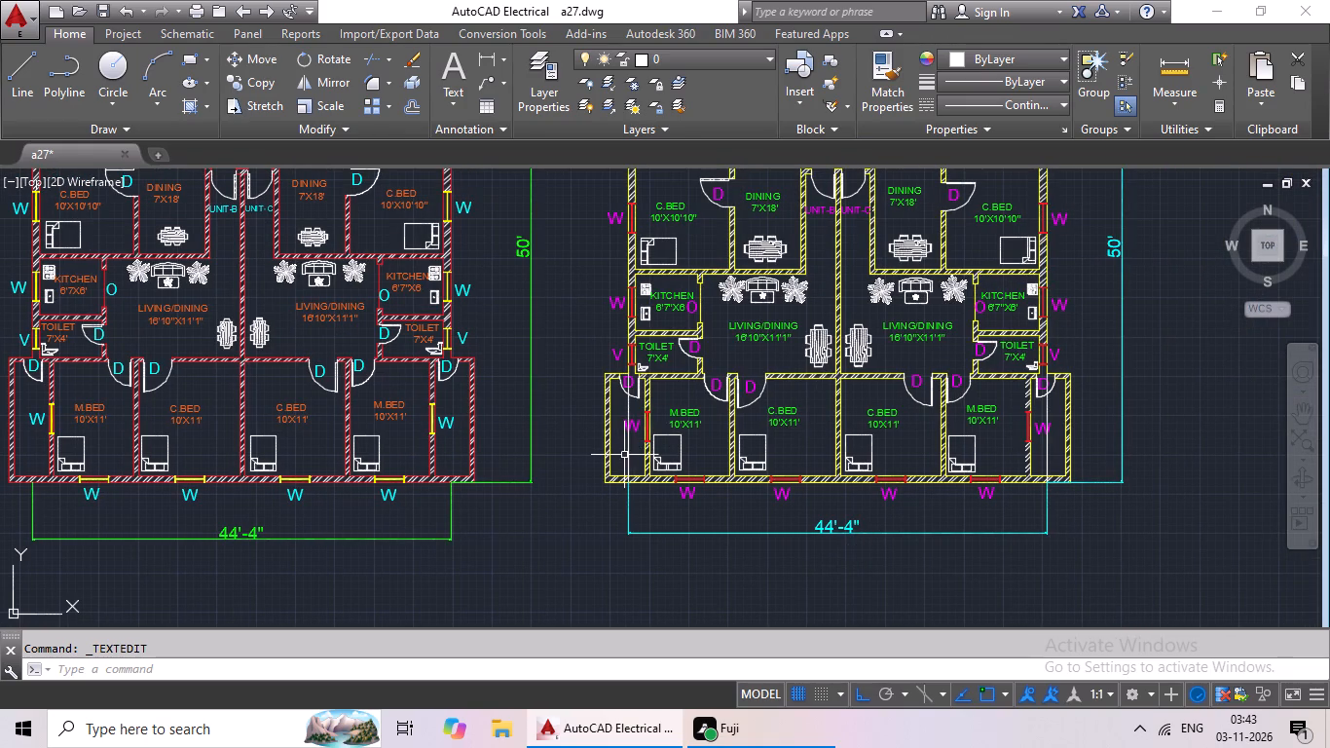
{"action": "left_click", "coordinate": [626, 453]}
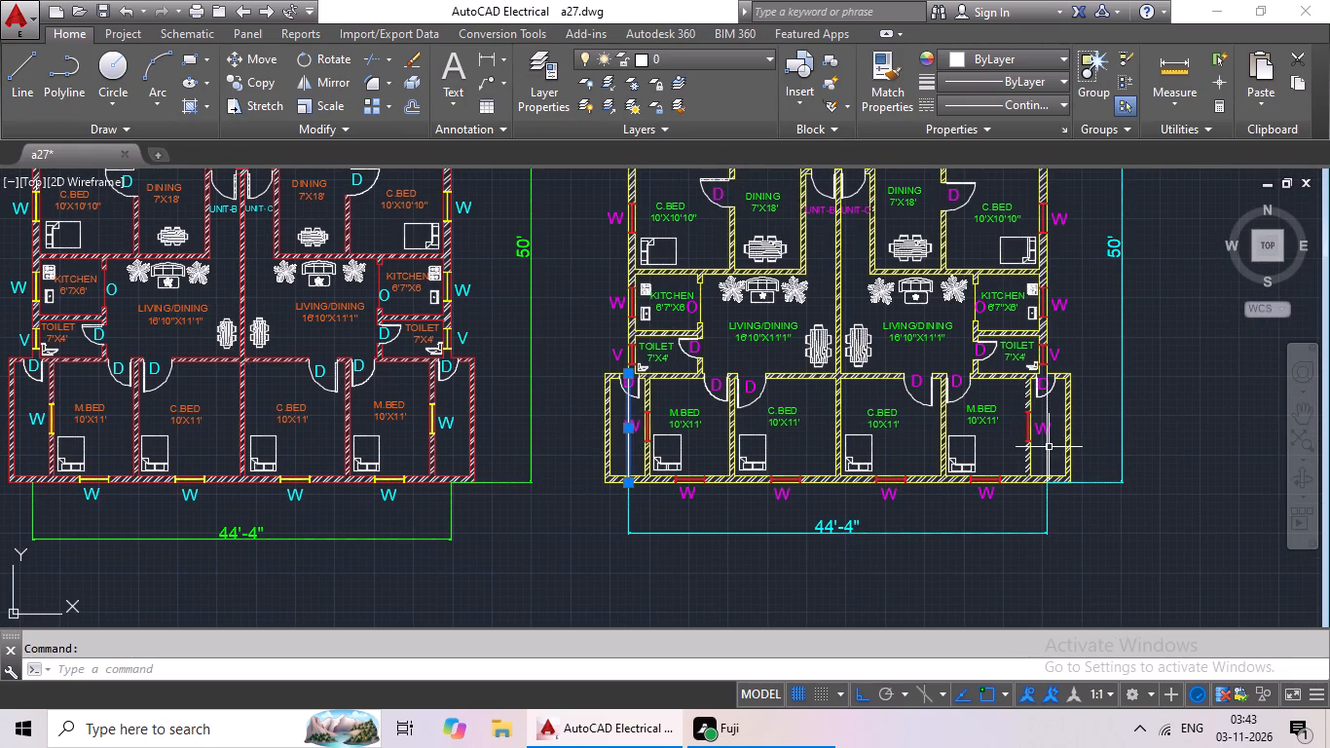
{"action": "left_click", "coordinate": [1048, 447]}
{"action": "key", "text": "Delete"}
Add the multiline text "THIRD FLOOR PLAN" in the empty area east of the yellow plan, 1'-4" high in colour 242,113,114.
{"action": "scroll", "coordinate": [1050, 437], "scroll_direction": "down", "scroll_amount": 2}
{"action": "middle_click_drag", "start_coordinate": [1042, 439], "coordinate": [848, 518]}
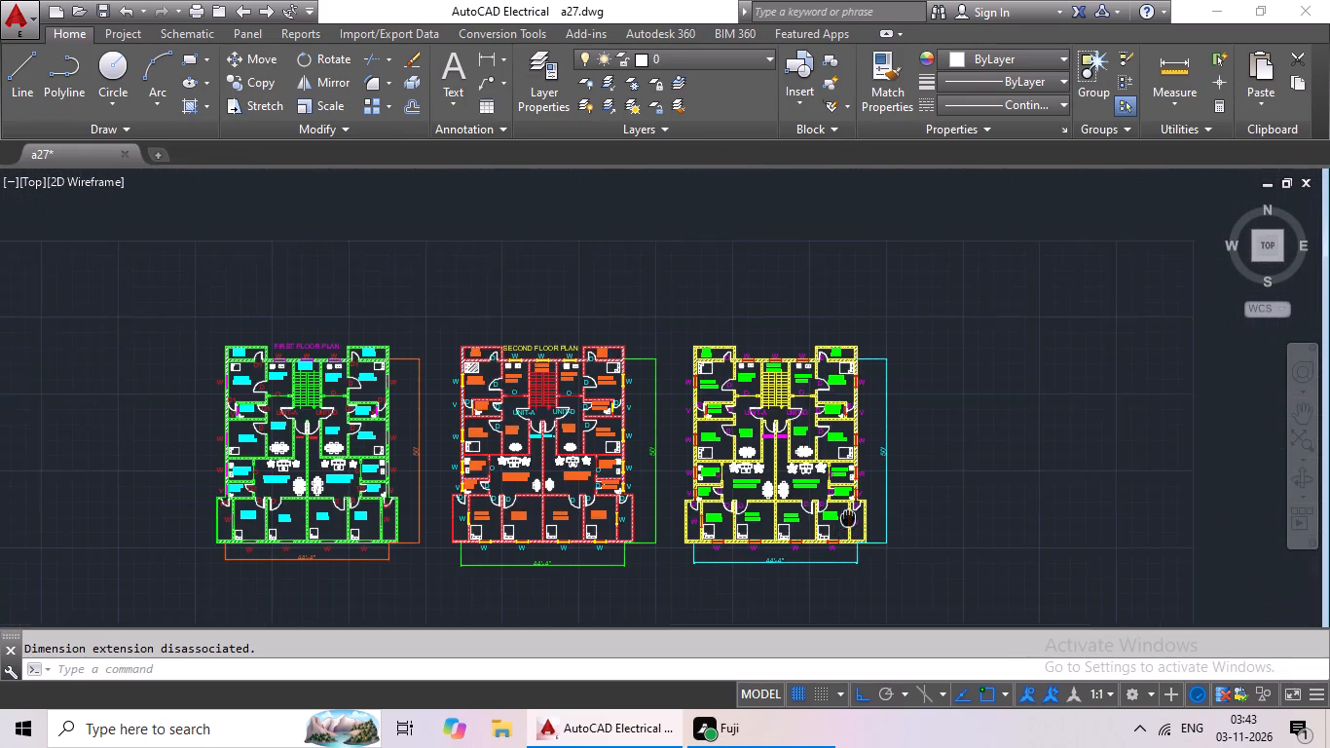
{"action": "middle_click_drag", "start_coordinate": [932, 397], "coordinate": [787, 389]}
{"action": "left_click", "coordinate": [446, 70]}
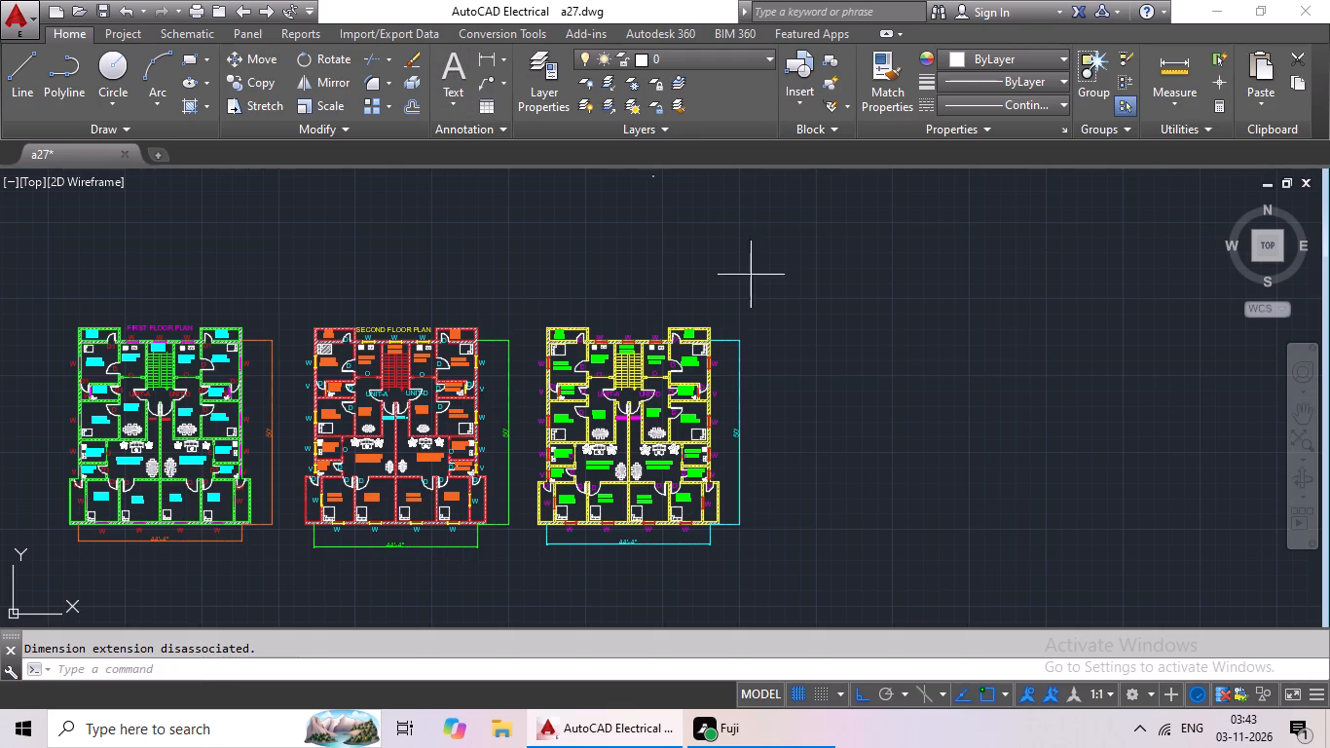
{"action": "middle_click_drag", "start_coordinate": [903, 447], "coordinate": [693, 454]}
{"action": "left_click_drag", "start_coordinate": [643, 365], "coordinate": [690, 389]}
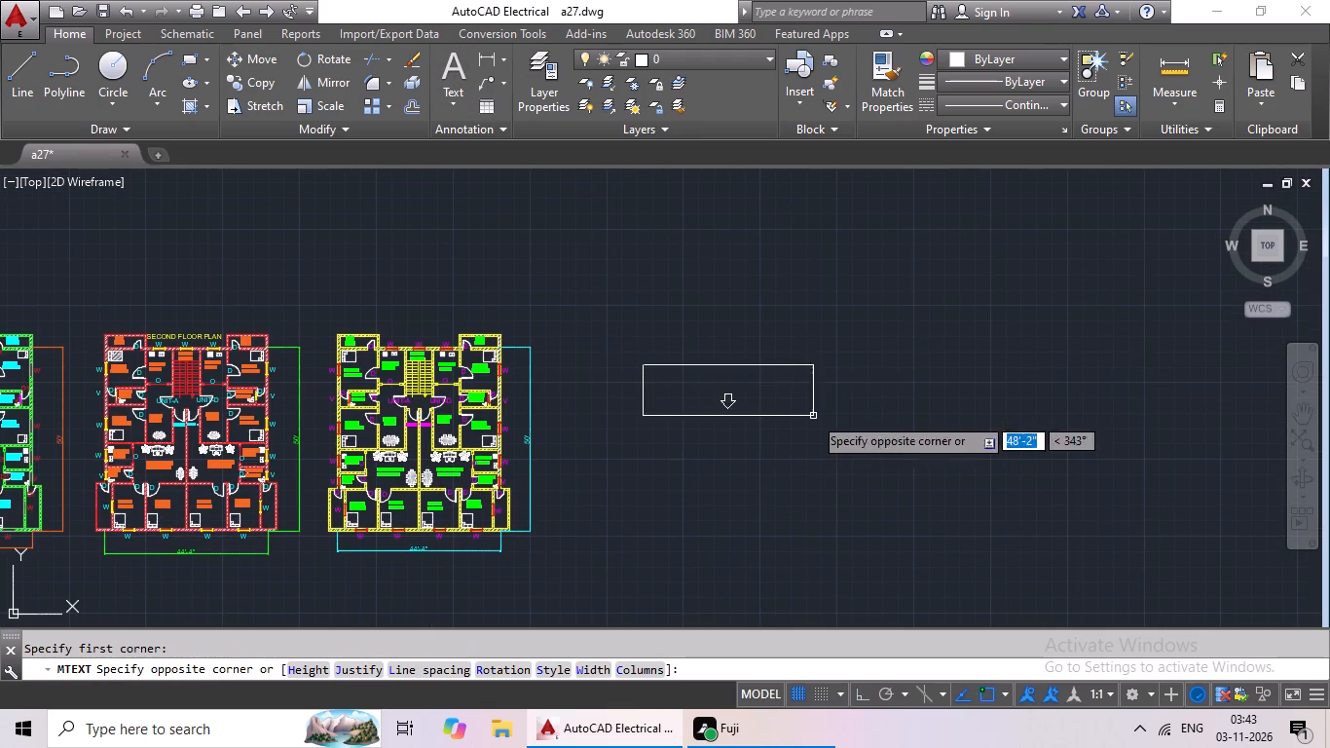
{"action": "left_click", "coordinate": [1005, 450]}
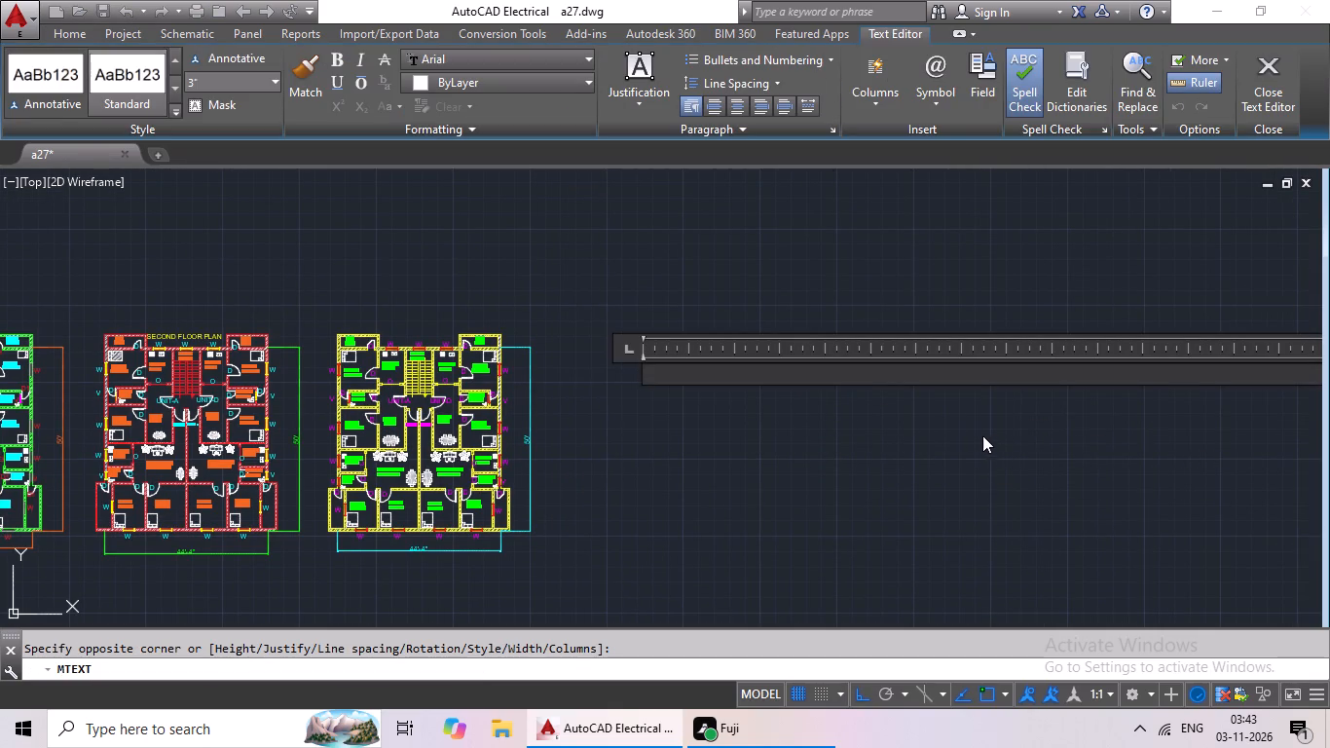
{"action": "left_click", "coordinate": [274, 85]}
{"action": "left_click", "coordinate": [227, 231]}
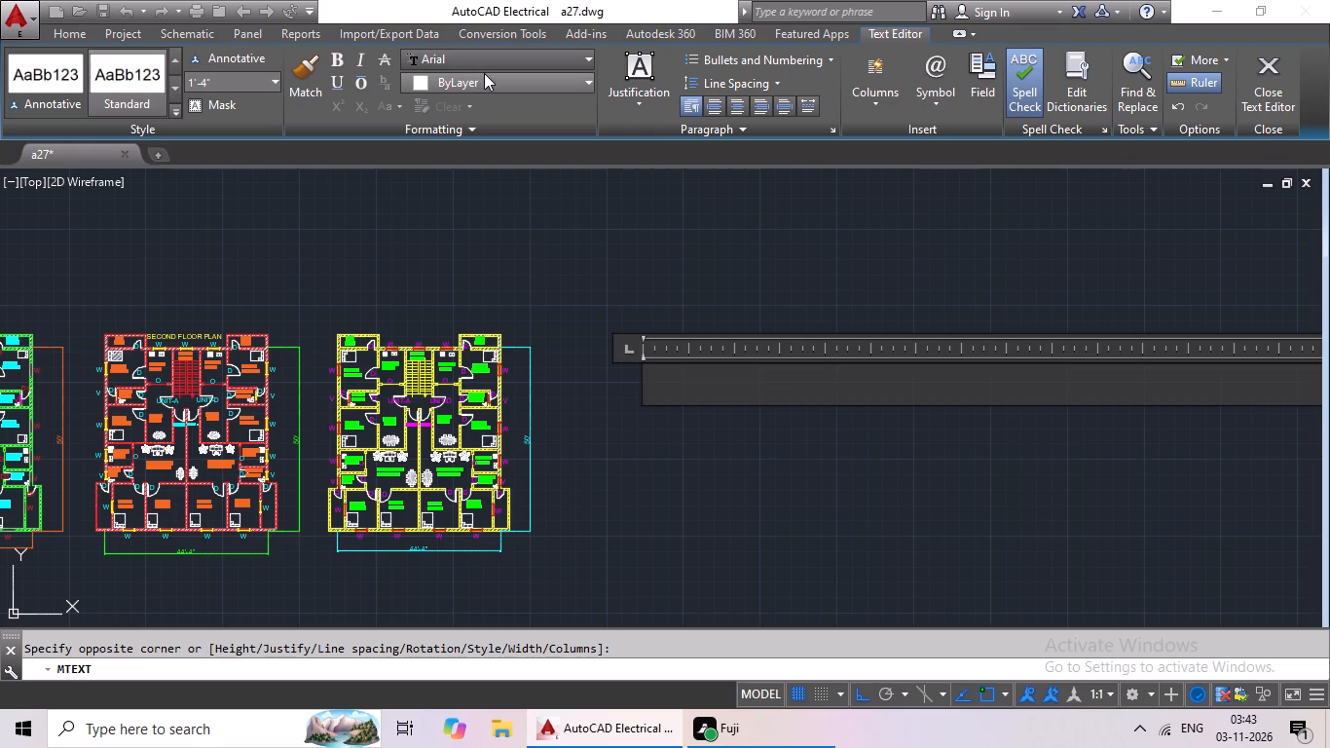
{"action": "left_click", "coordinate": [484, 73]}
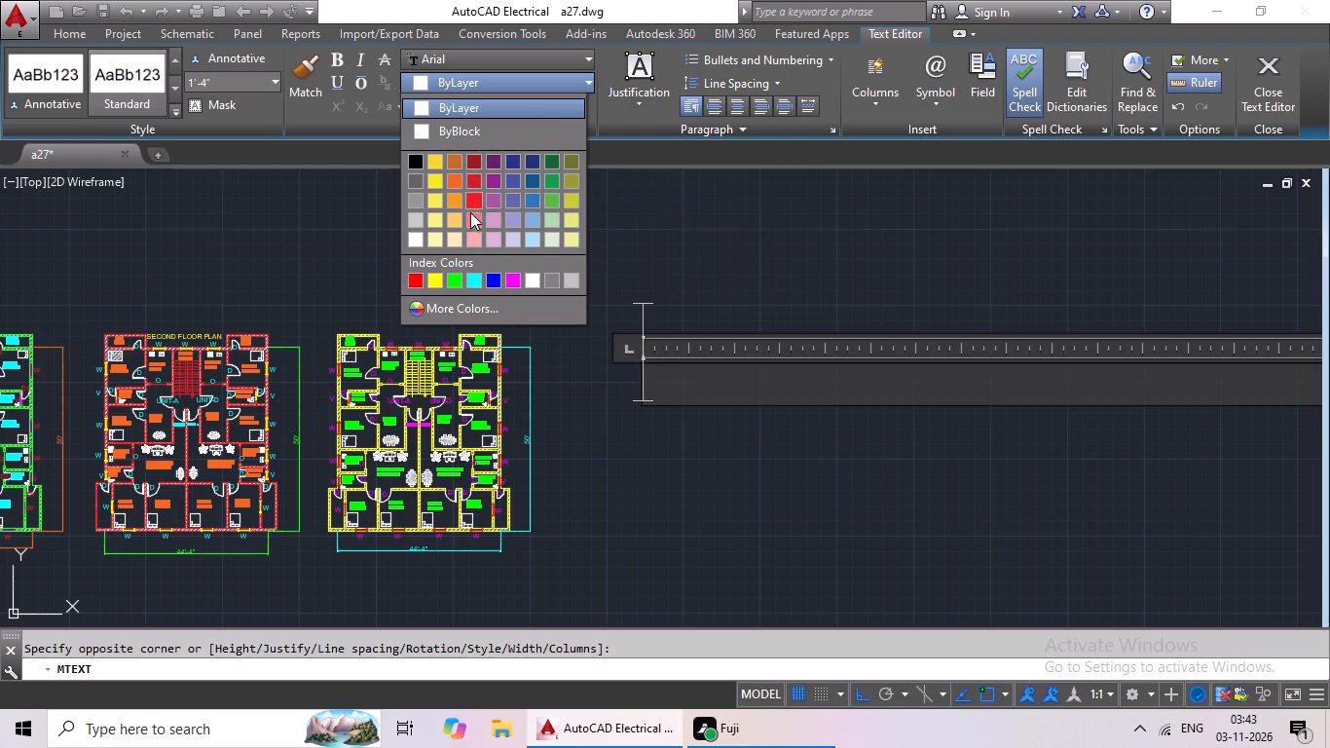
{"action": "left_click", "coordinate": [470, 222]}
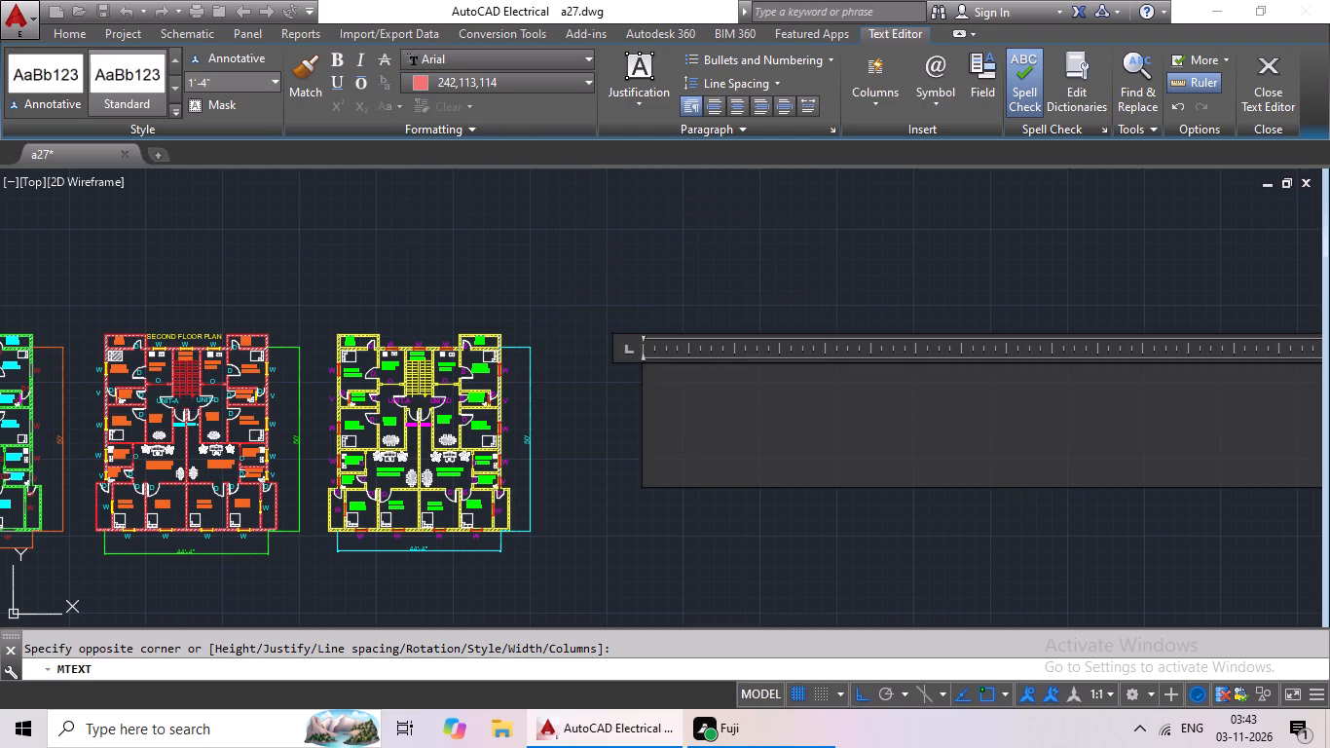
{"action": "key", "text": "shift+t"}
{"action": "type", "text": "HIRD"}
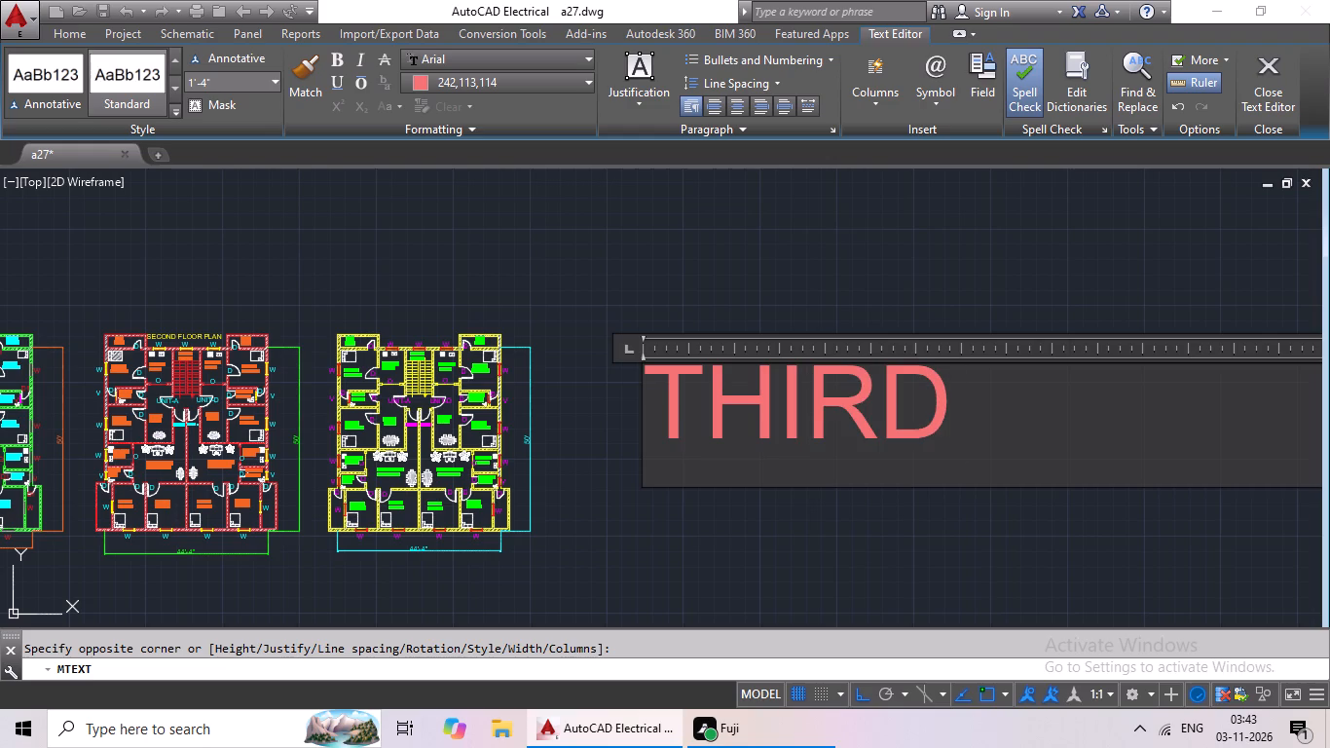
{"action": "key", "text": "space"}
{"action": "type", "text": "fl"}
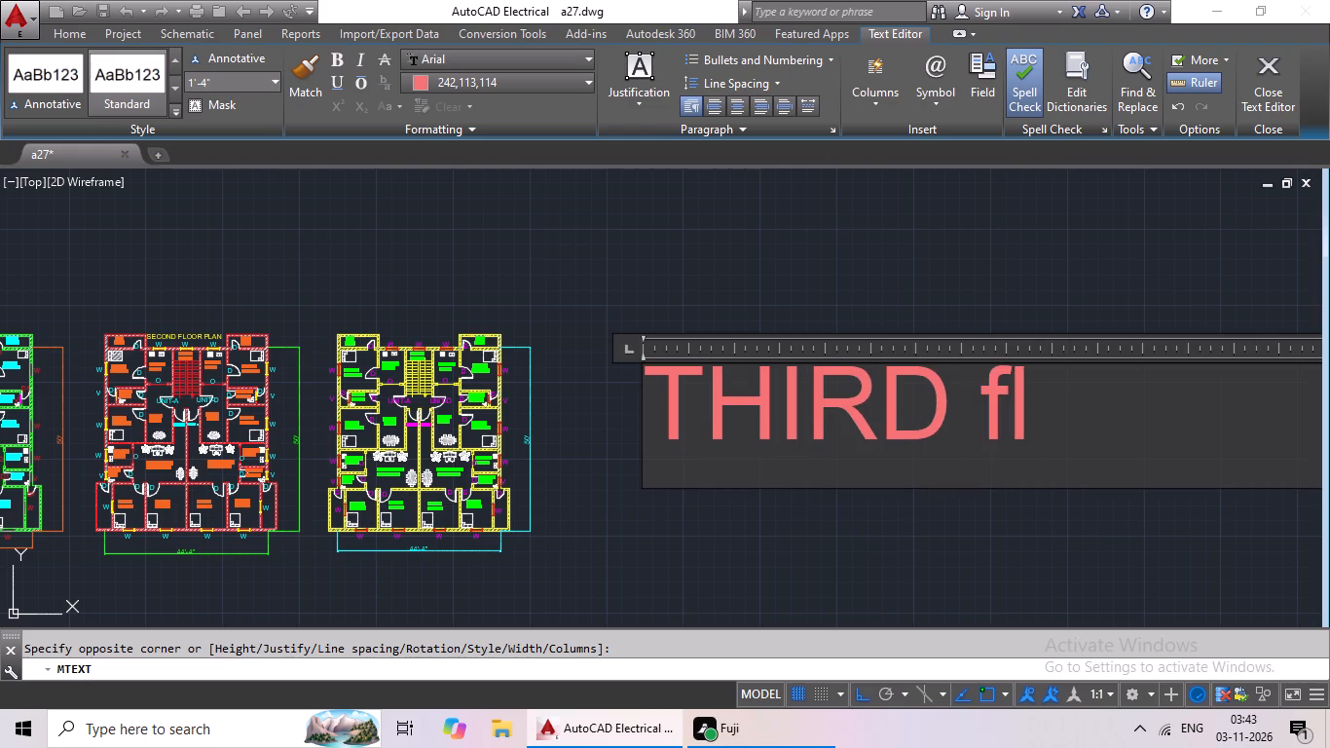
{"action": "key", "text": "BackSpace"}
{"action": "key", "text": "BackSpace"}
{"action": "type", "text": "FLOOR"}
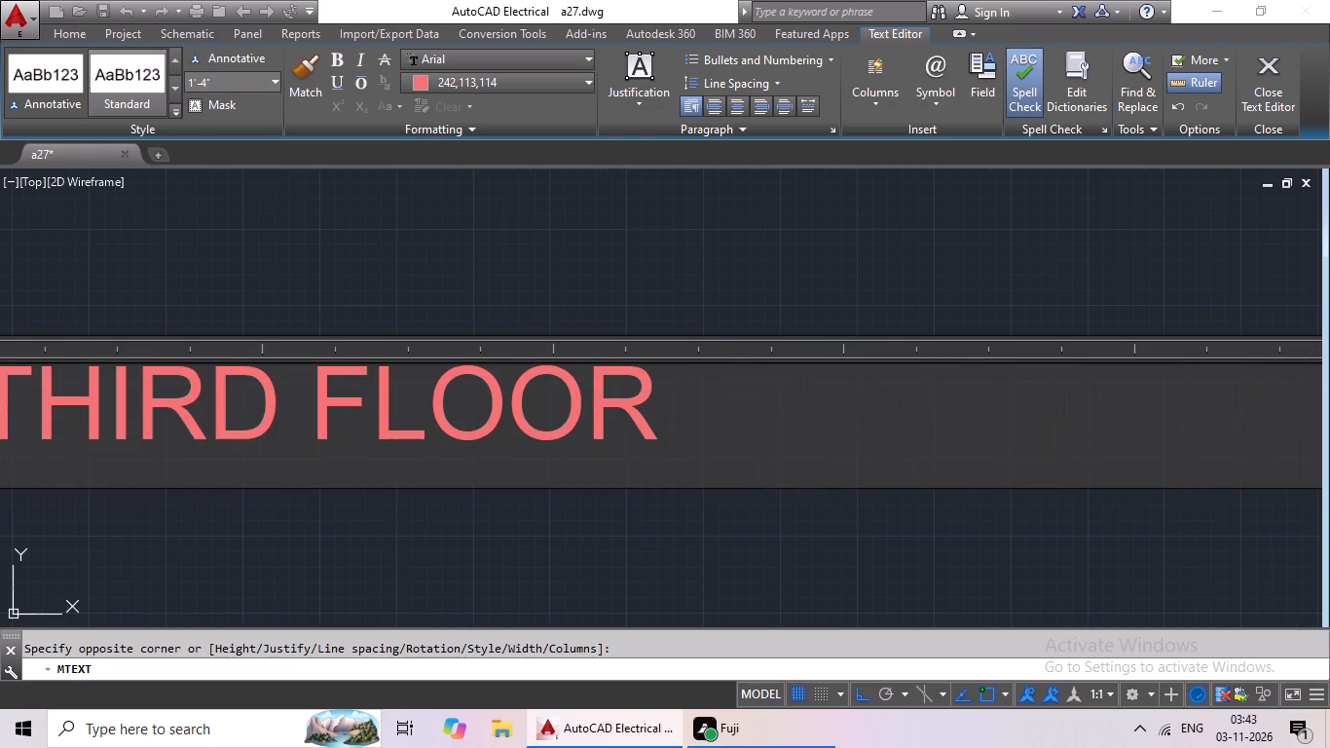
{"action": "key", "text": "space"}
{"action": "type", "text": "PLAN"}
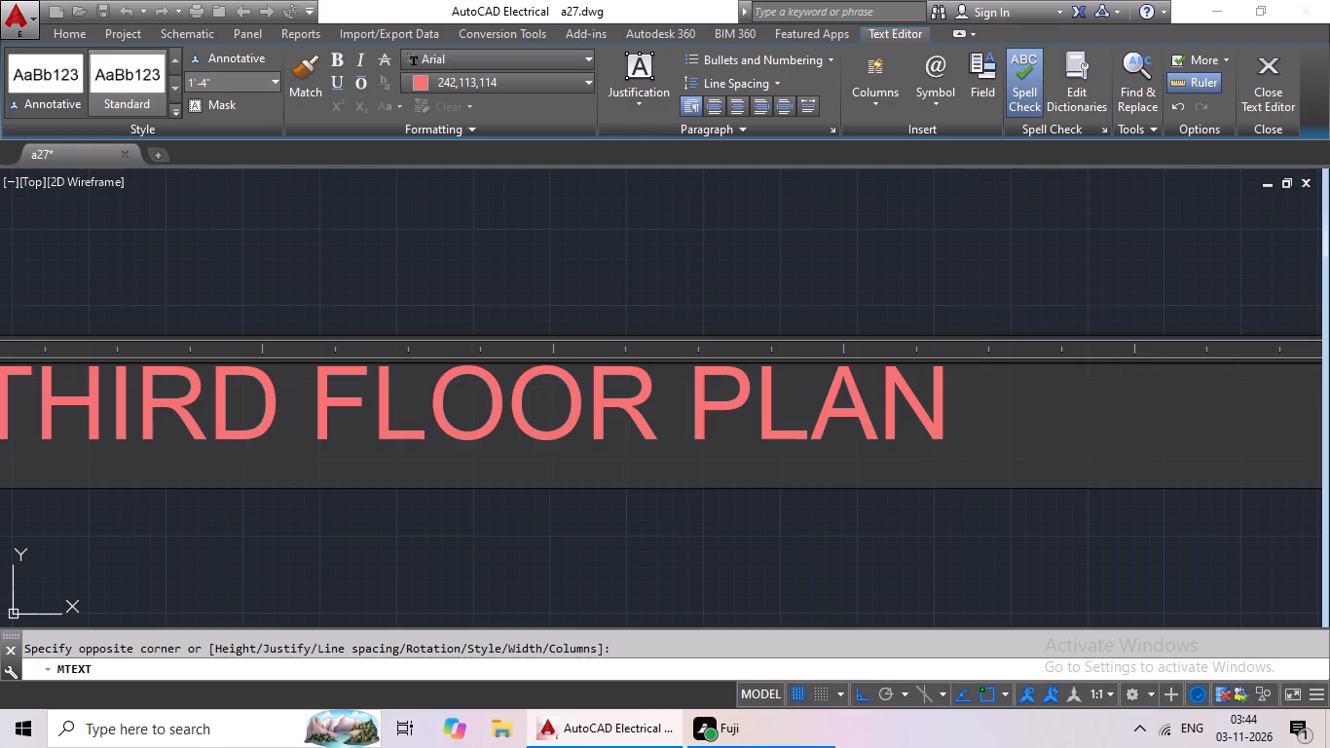
{"action": "left_click", "coordinate": [604, 300]}
Copy the THIRD FLOOR PLAN title to above the yellow plan's stair and kitchens, between the two VER. rooms.
{"action": "middle_click_drag", "start_coordinate": [572, 325], "coordinate": [776, 317]}
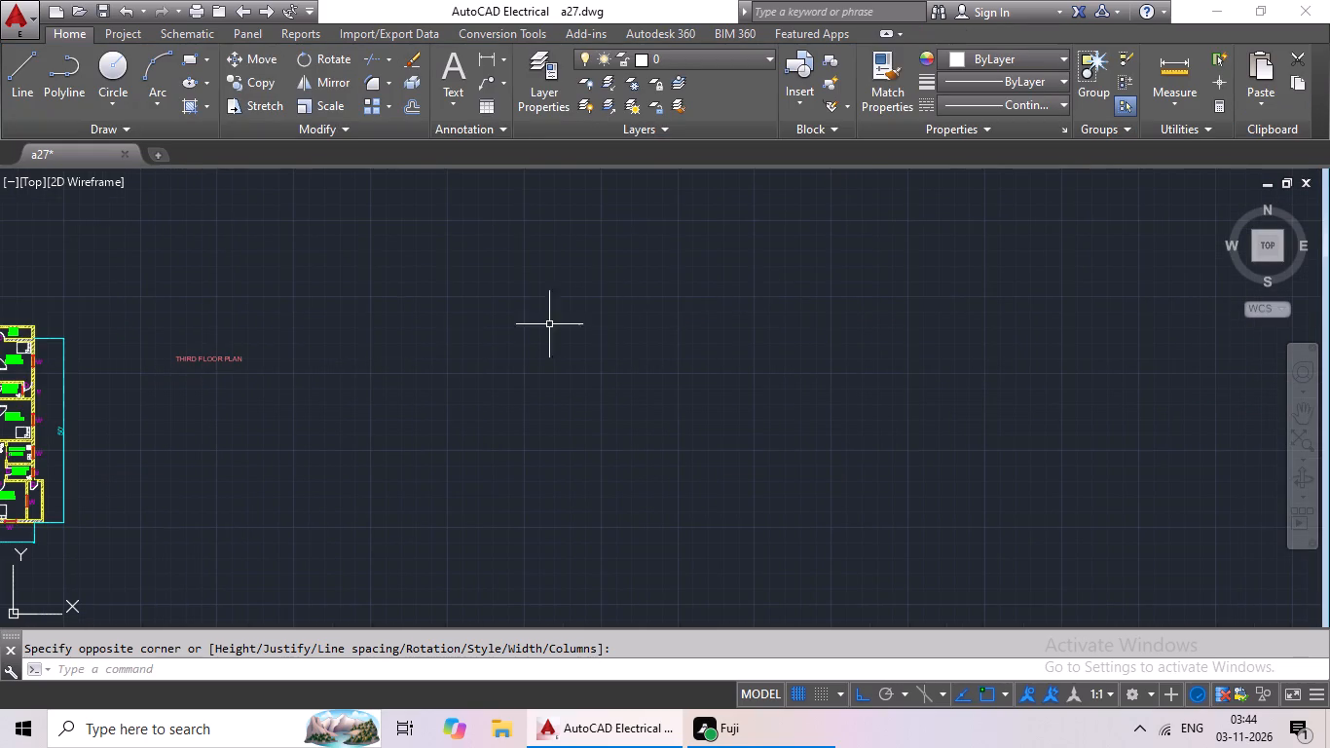
{"action": "scroll", "coordinate": [166, 376], "scroll_direction": "up", "scroll_amount": 4}
{"action": "left_click", "coordinate": [346, 259]}
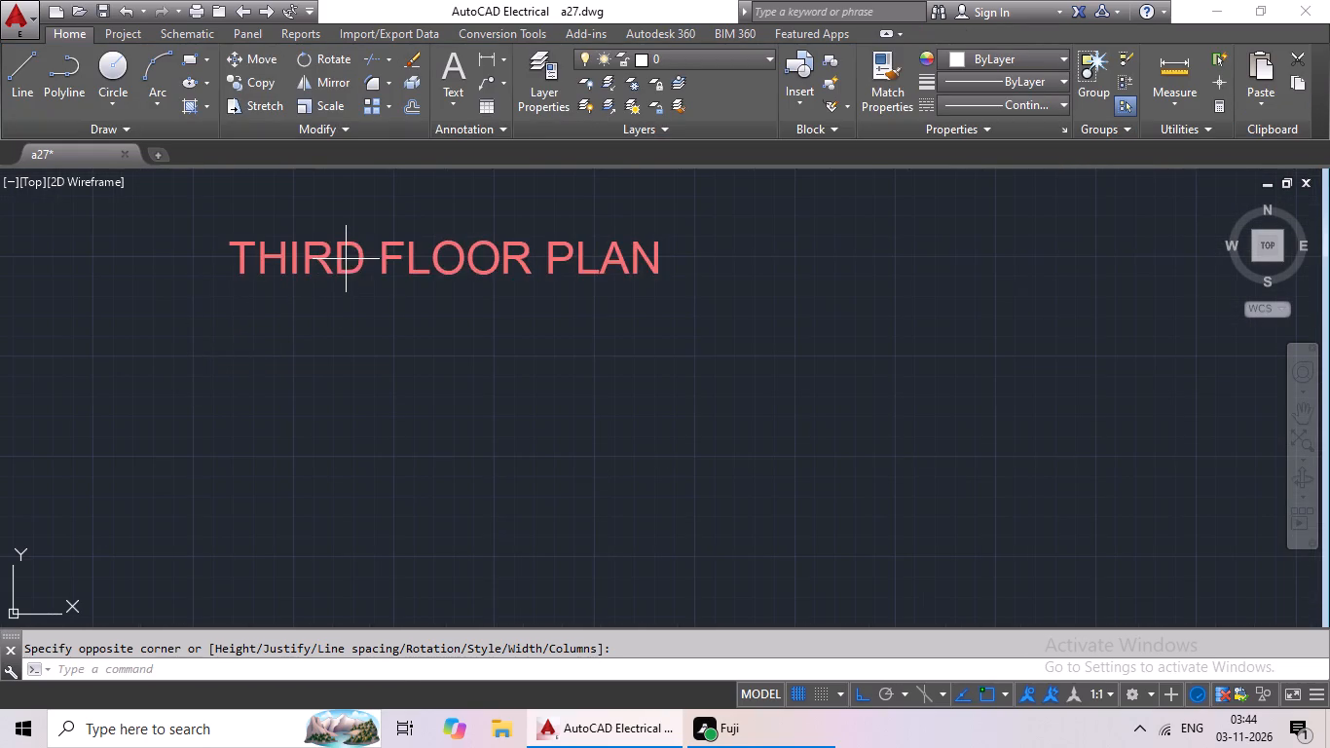
{"action": "left_click", "coordinate": [310, 272]}
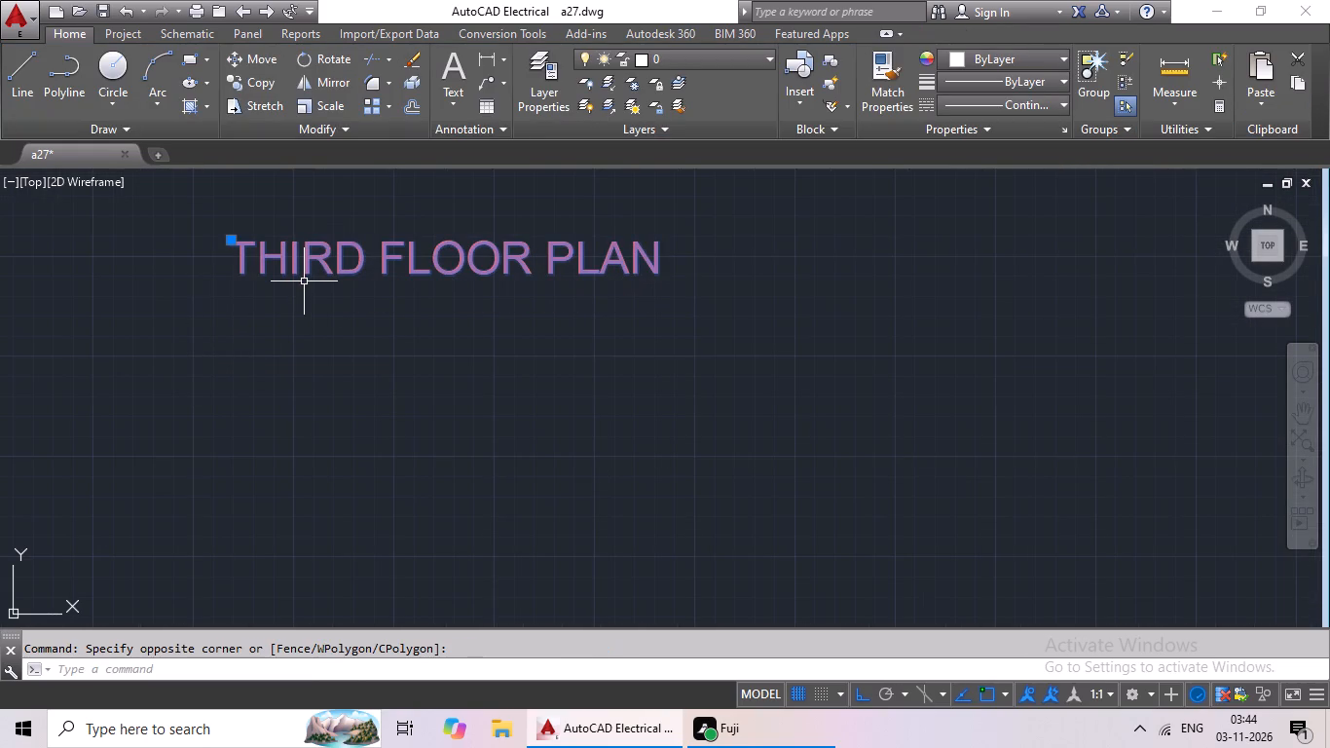
{"action": "key", "text": "ctrl+c"}
{"action": "key", "text": "ctrl+v"}
{"action": "scroll", "coordinate": [271, 293], "scroll_direction": "down", "scroll_amount": 4}
{"action": "middle_click_drag", "start_coordinate": [203, 323], "coordinate": [514, 395]}
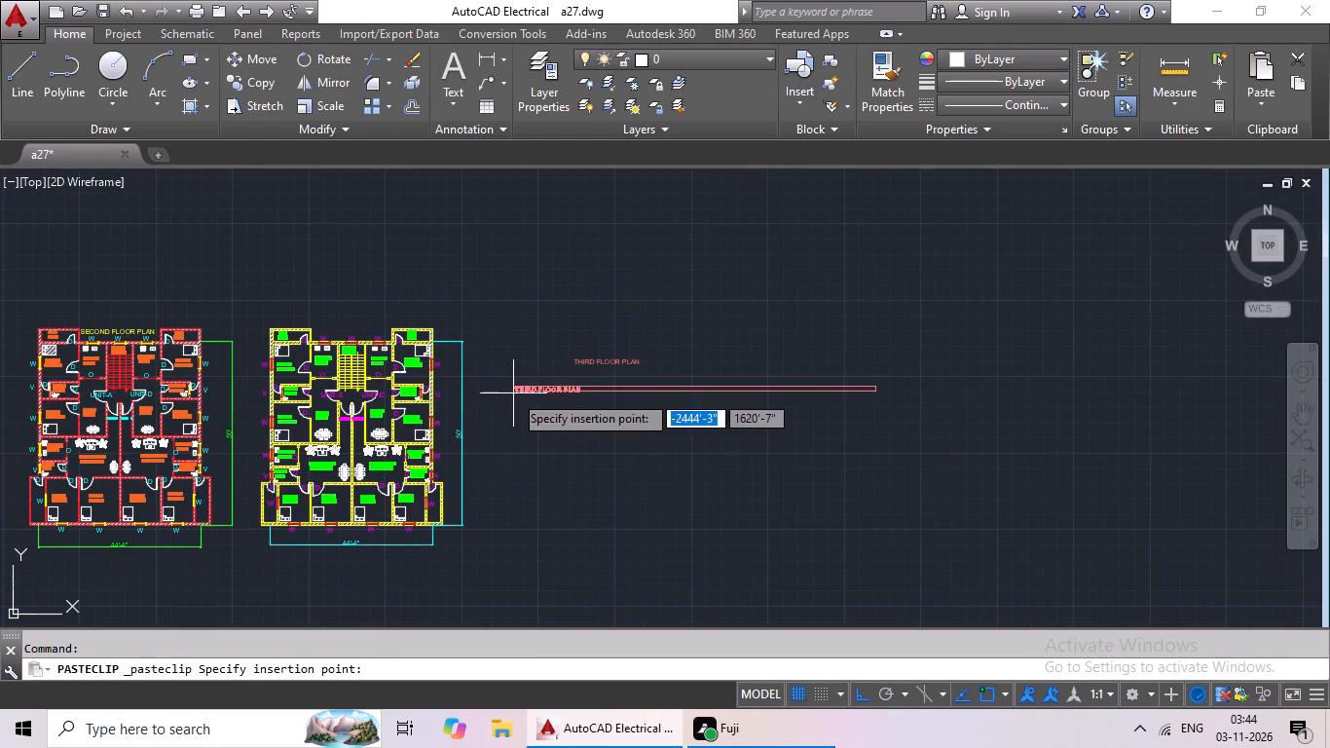
{"action": "scroll", "coordinate": [295, 318], "scroll_direction": "up", "scroll_amount": 3}
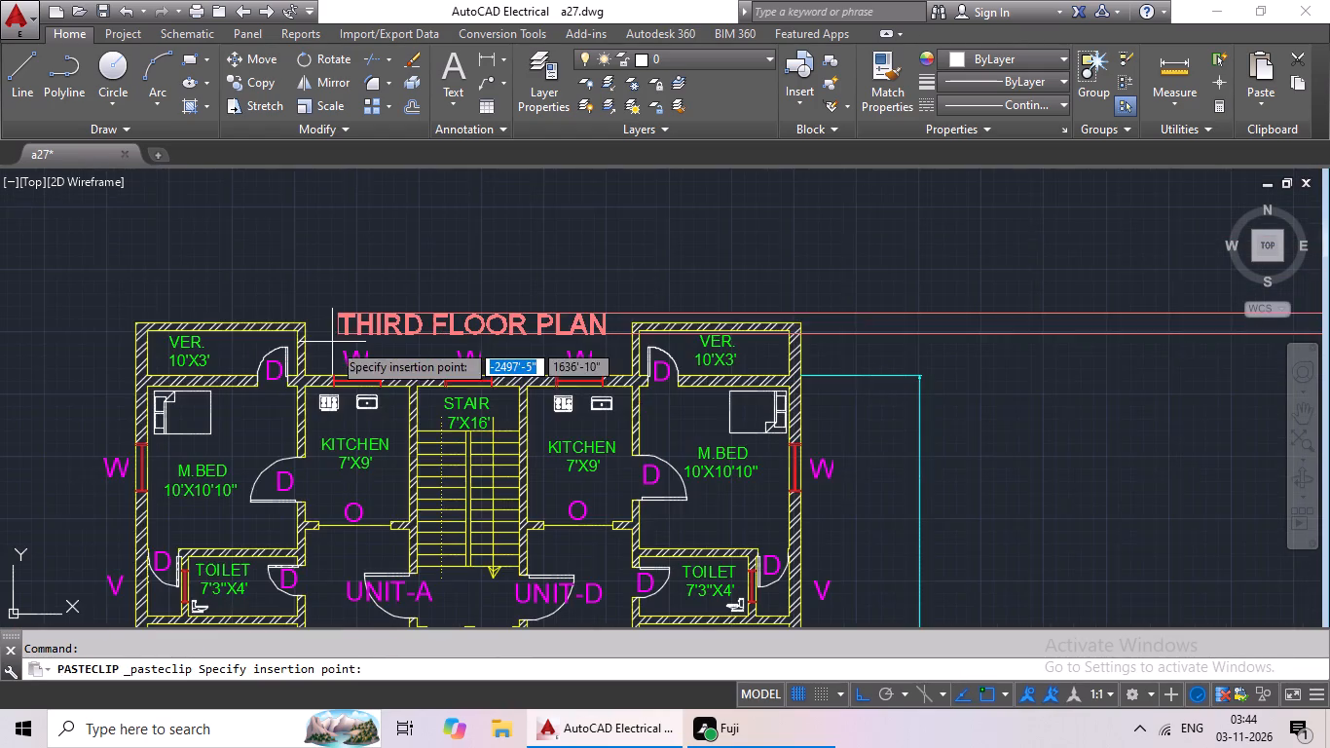
{"action": "scroll", "coordinate": [332, 356], "scroll_direction": "up", "scroll_amount": 2}
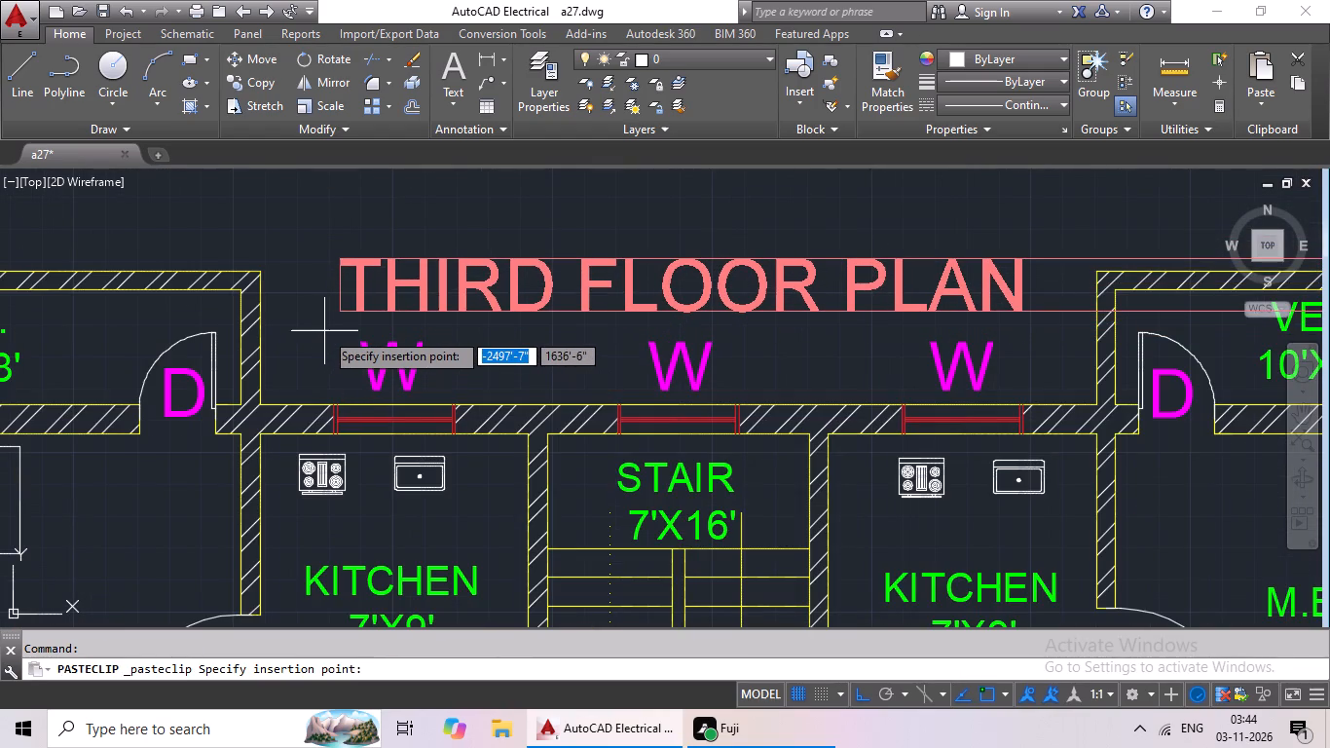
{"action": "left_click", "coordinate": [324, 331]}
{"action": "scroll", "coordinate": [509, 332], "scroll_direction": "down", "scroll_amount": 2}
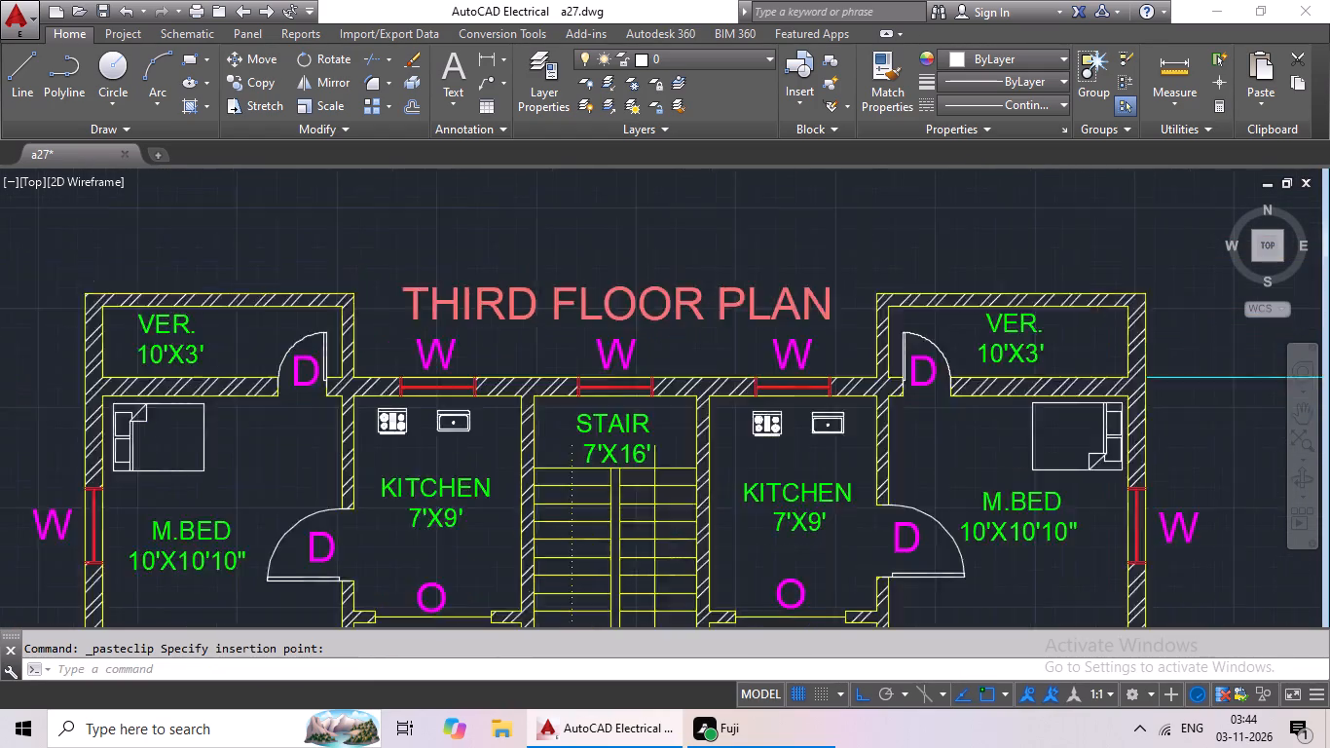
Delete the original THIRD FLOOR PLAN text east of the yellow plan.
{"action": "scroll", "coordinate": [593, 373], "scroll_direction": "down", "scroll_amount": 1}
{"action": "middle_click_drag", "start_coordinate": [772, 407], "coordinate": [667, 278]}
{"action": "scroll", "coordinate": [1019, 365], "scroll_direction": "down", "scroll_amount": 1}
{"action": "middle_click_drag", "start_coordinate": [1027, 367], "coordinate": [891, 358]}
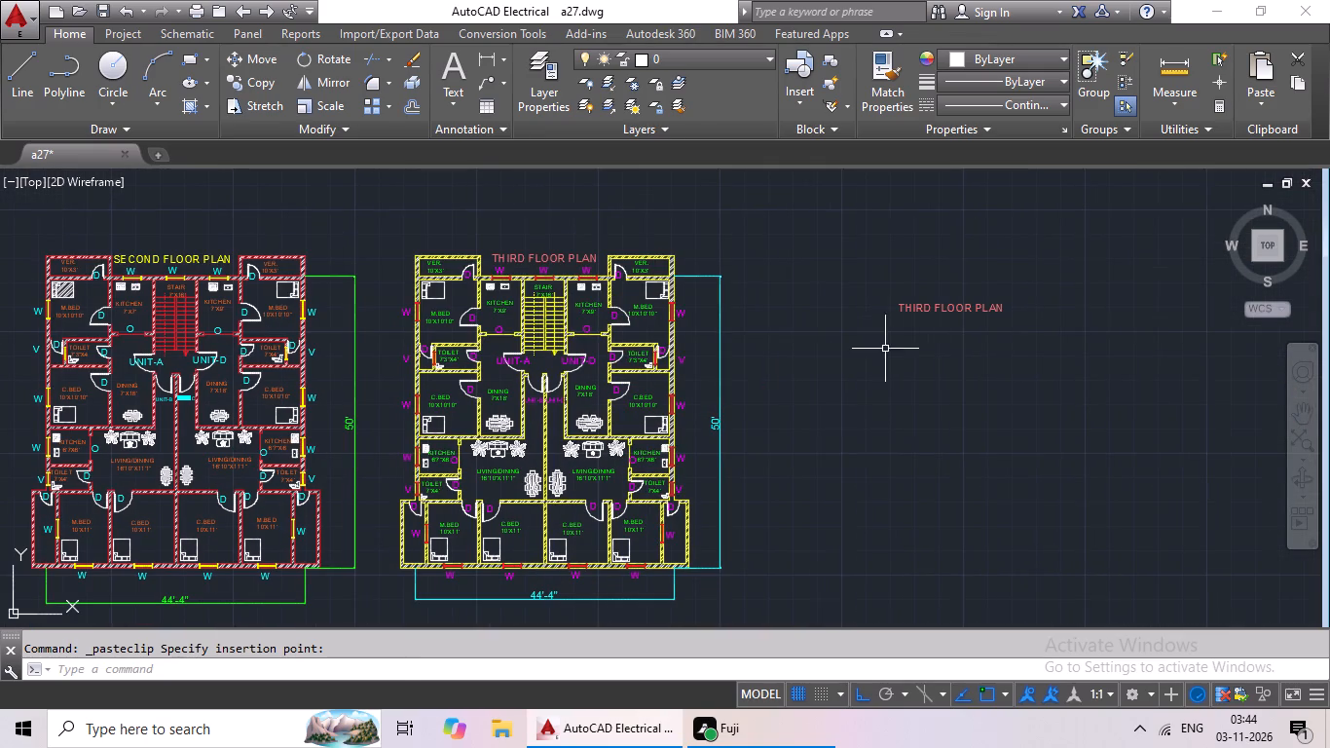
{"action": "left_click_drag", "start_coordinate": [1031, 241], "coordinate": [1022, 363]}
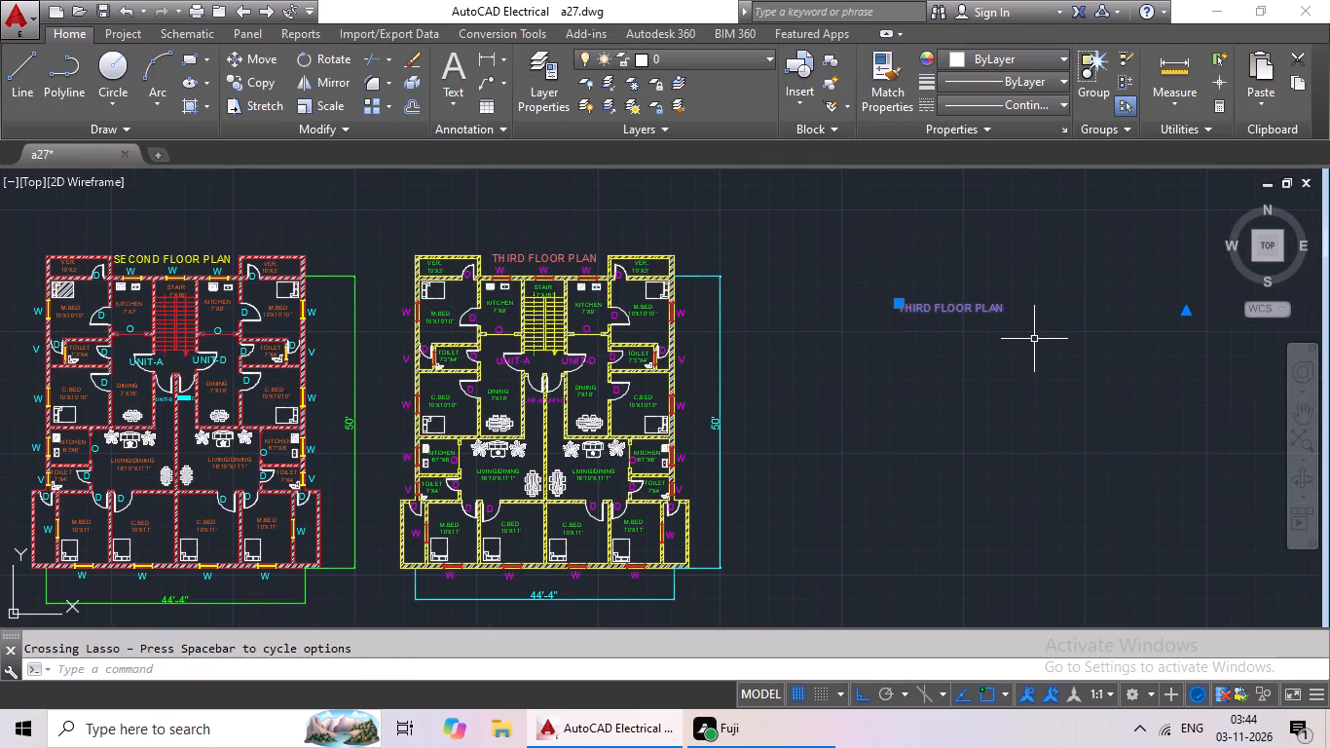
{"action": "key", "text": "Delete"}
{"action": "middle_click_drag", "start_coordinate": [867, 436], "coordinate": [866, 386]}
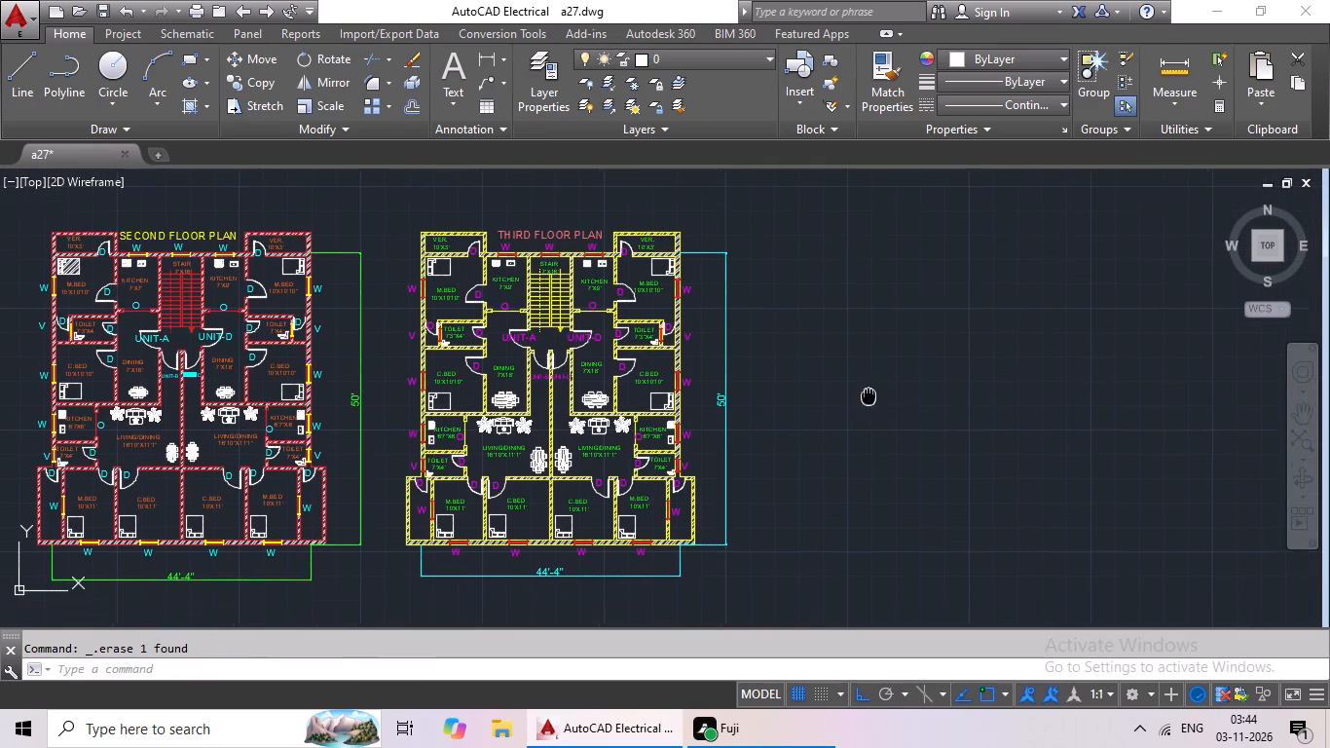
{"action": "middle_click_drag", "start_coordinate": [866, 386], "coordinate": [865, 383]}
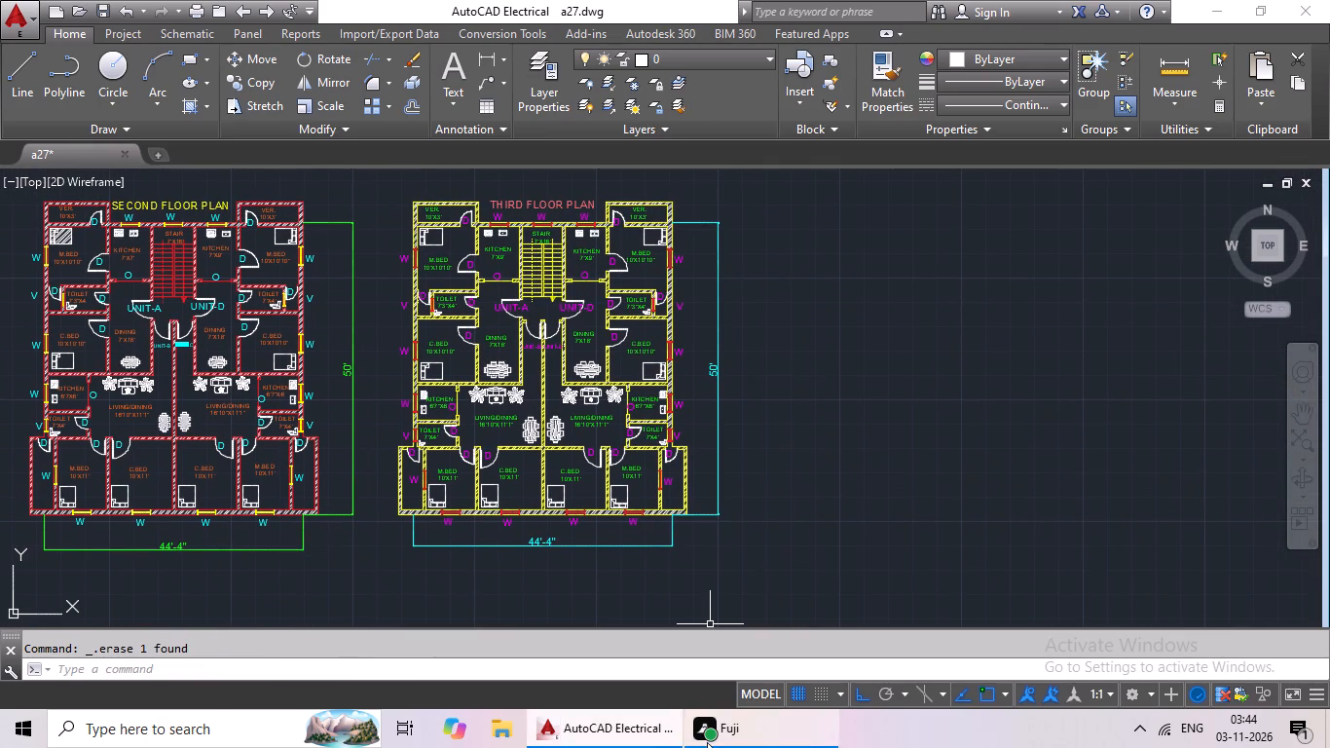
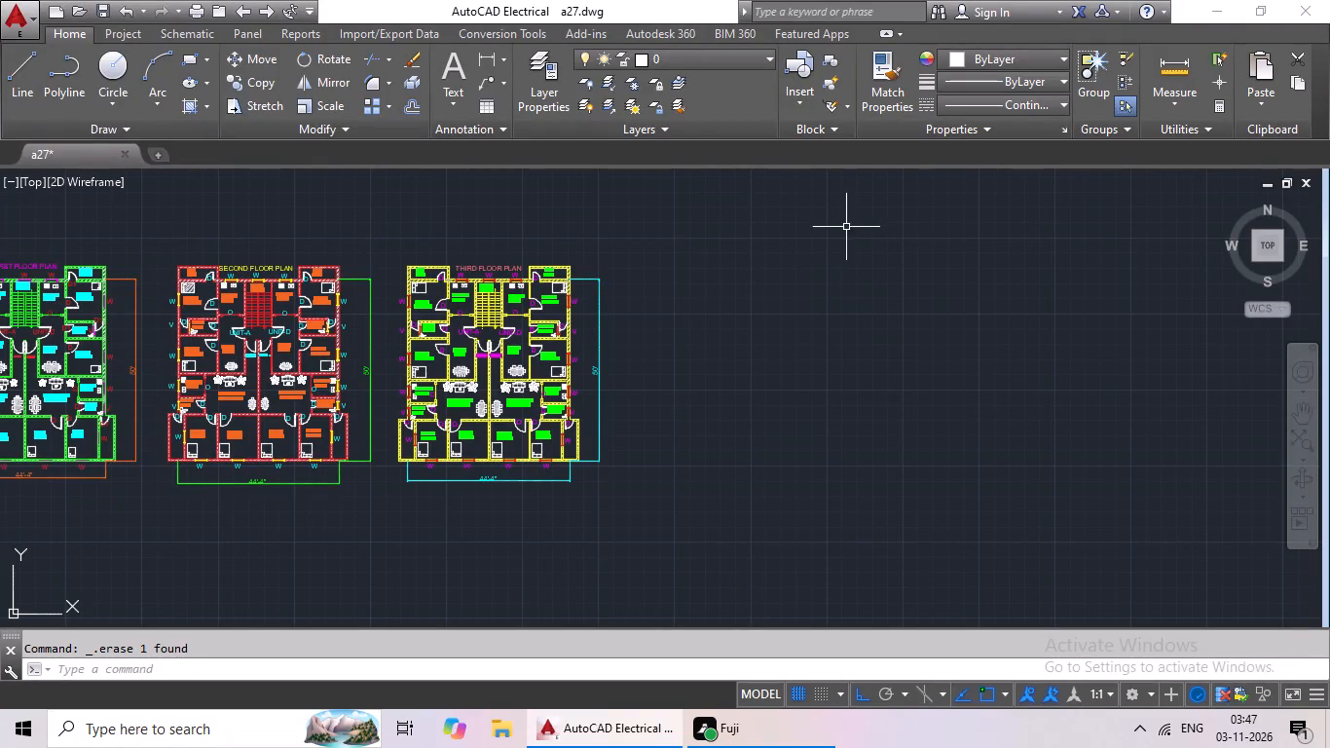
Start the Line command to draw in the empty model space to the right of the third floor plan.
{"action": "left_click", "coordinate": [22, 82]}
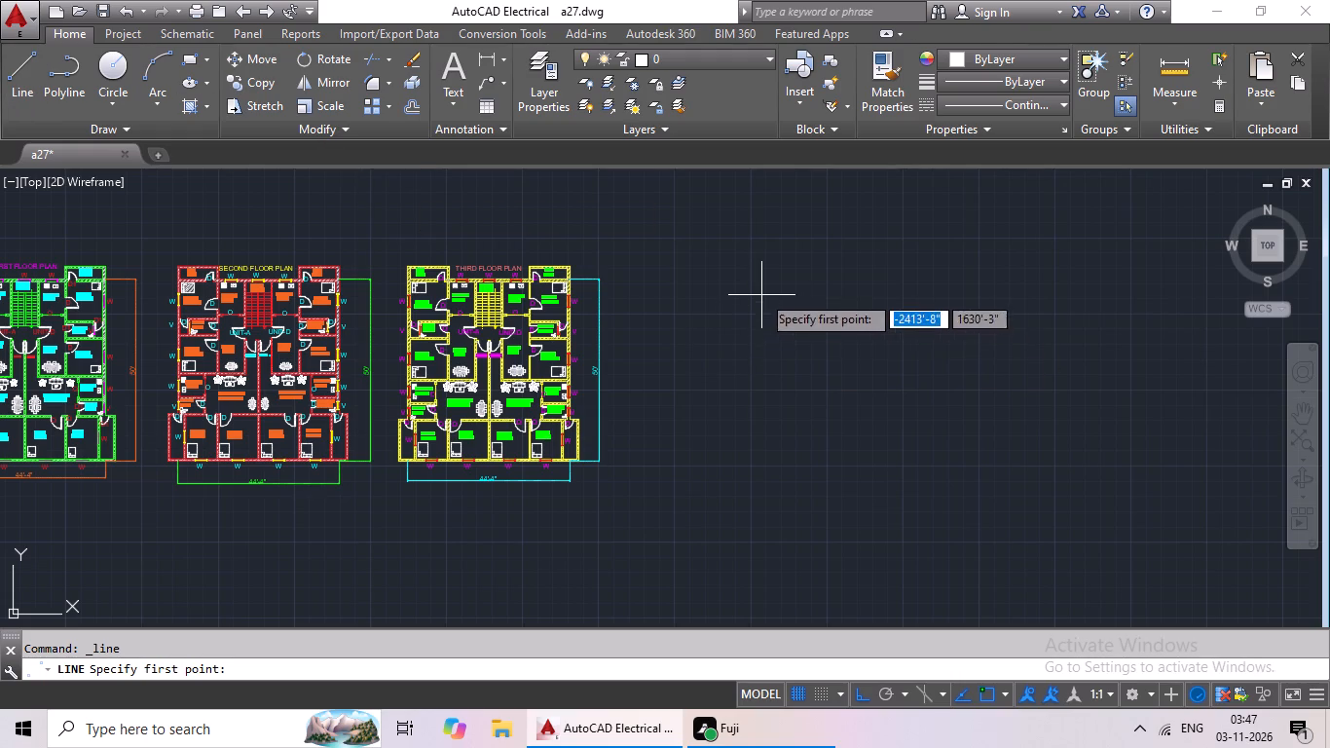
{"action": "middle_click_drag", "start_coordinate": [680, 295], "coordinate": [608, 299]}
{"action": "middle_click_drag", "start_coordinate": [658, 275], "coordinate": [483, 268]}
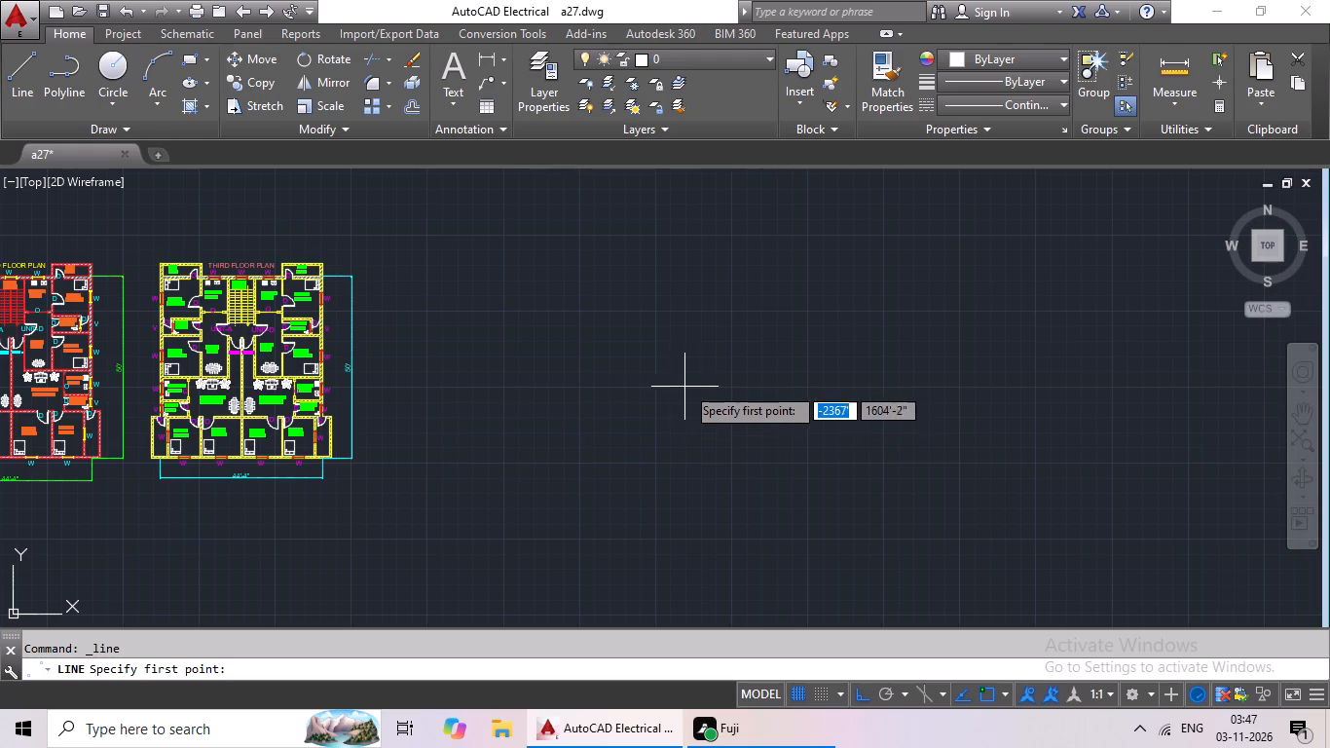
{"action": "middle_click_drag", "start_coordinate": [373, 275], "coordinate": [407, 237]}
{"action": "scroll", "coordinate": [401, 240], "scroll_direction": "up", "scroll_amount": 1}
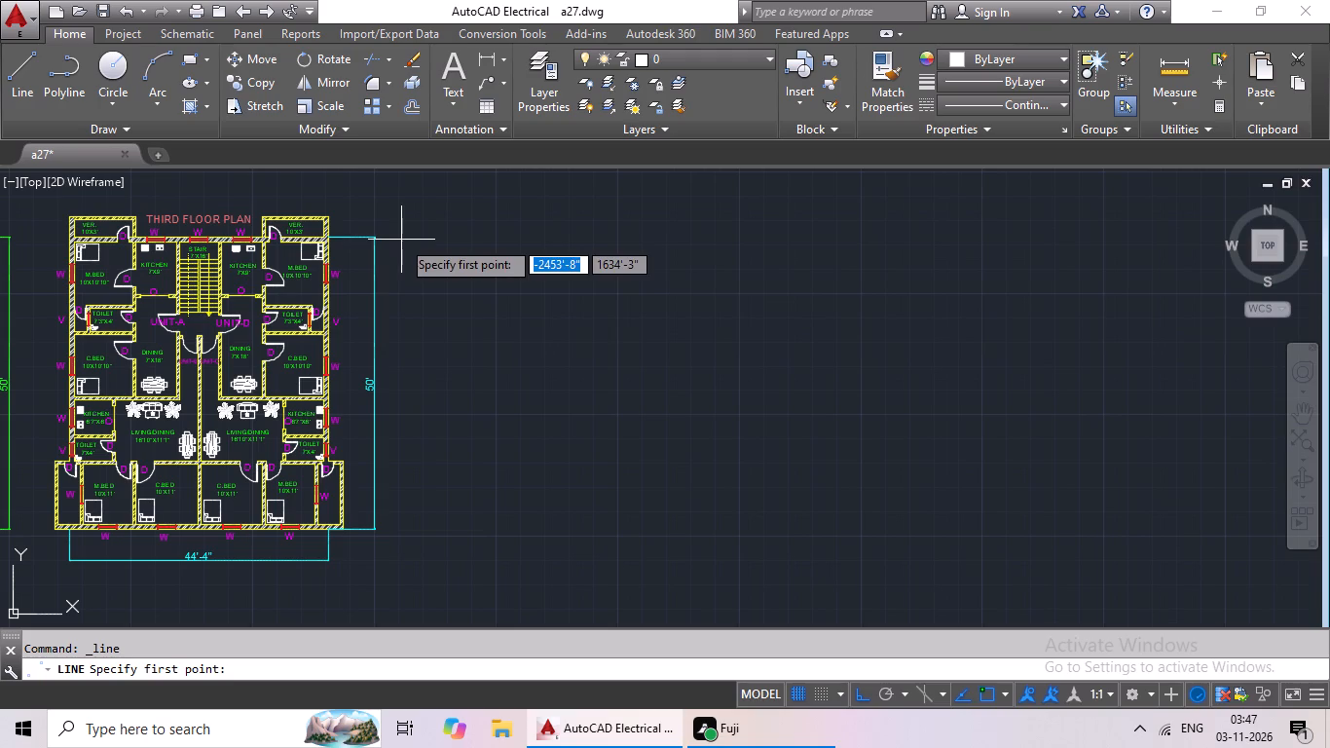
{"action": "middle_click_drag", "start_coordinate": [458, 248], "coordinate": [460, 320]}
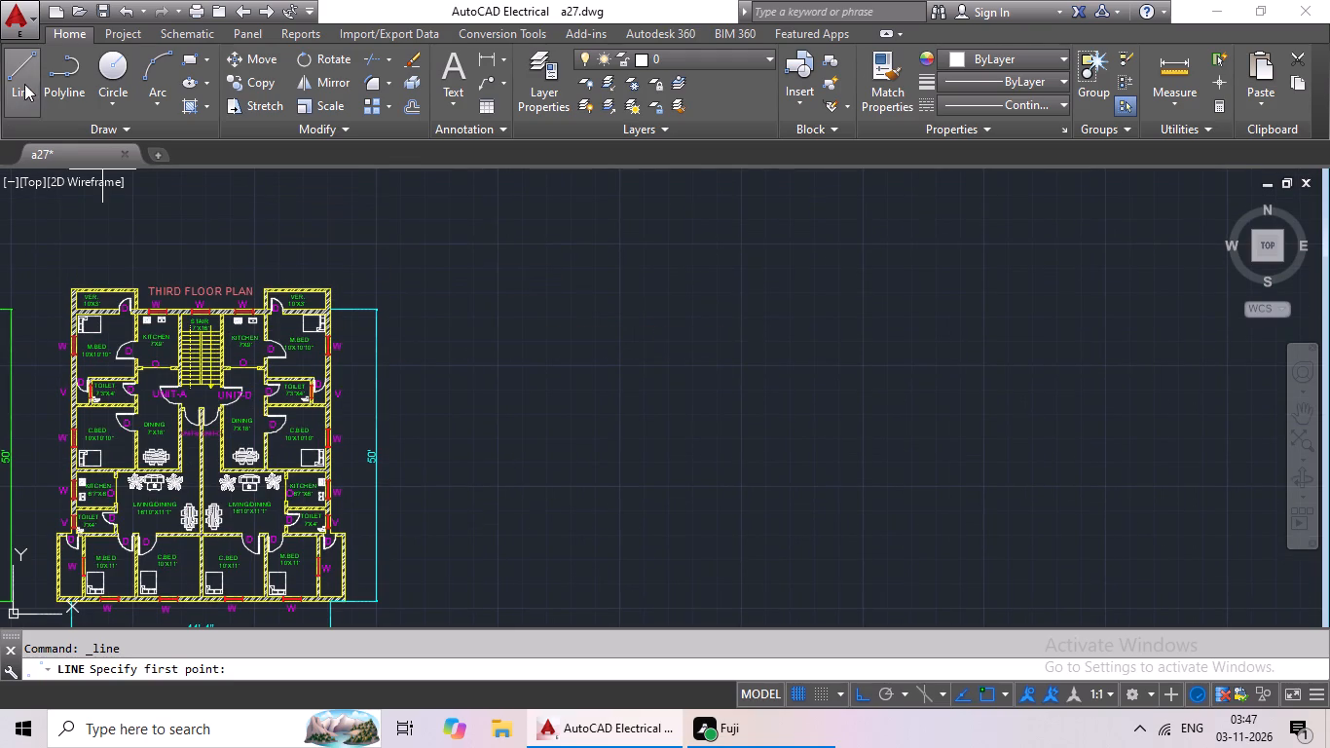
{"action": "left_click", "coordinate": [24, 84]}
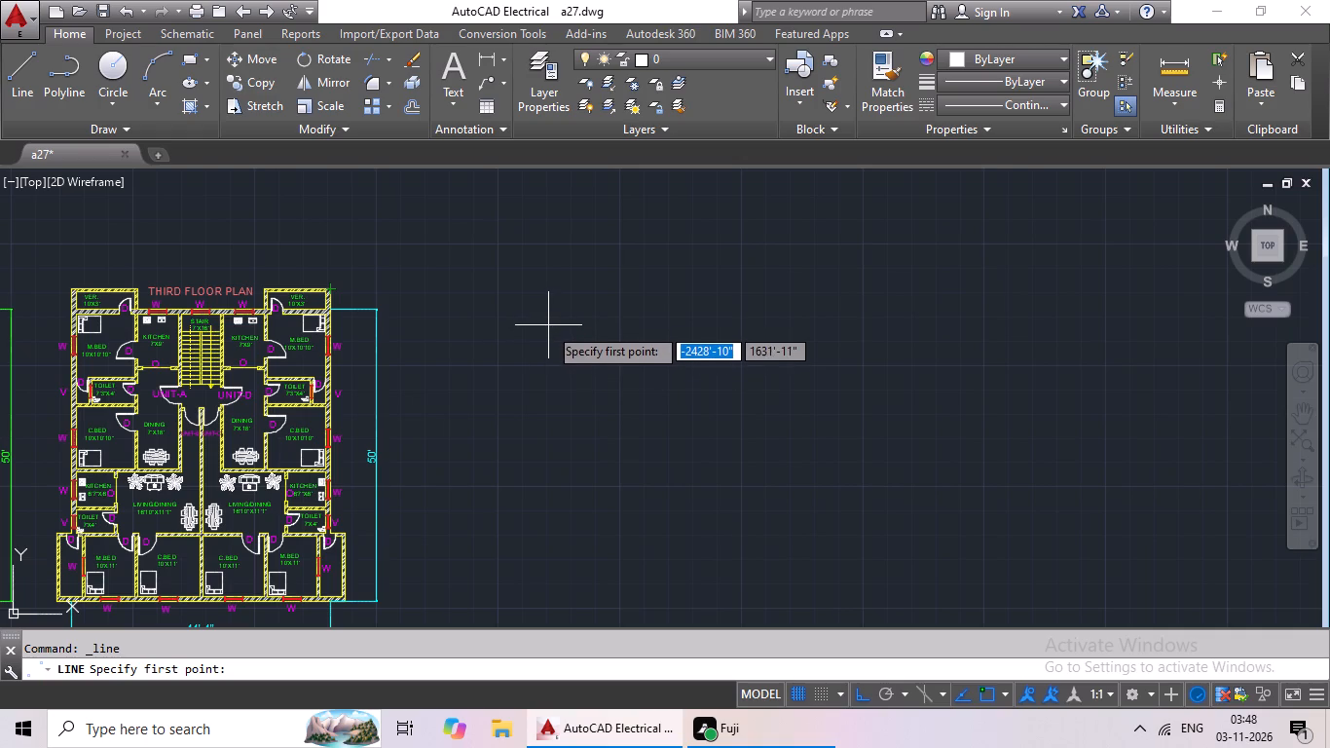
{"action": "scroll", "coordinate": [560, 294], "scroll_direction": "down", "scroll_amount": 1}
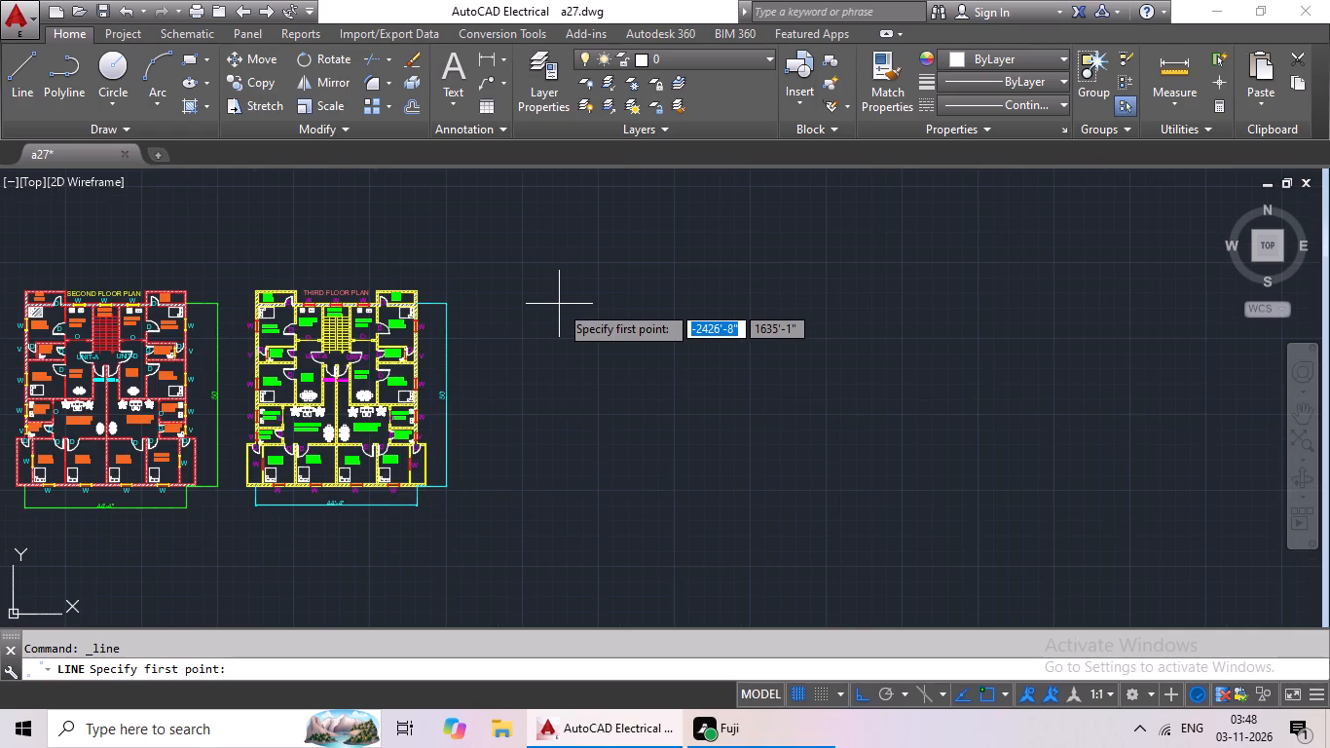
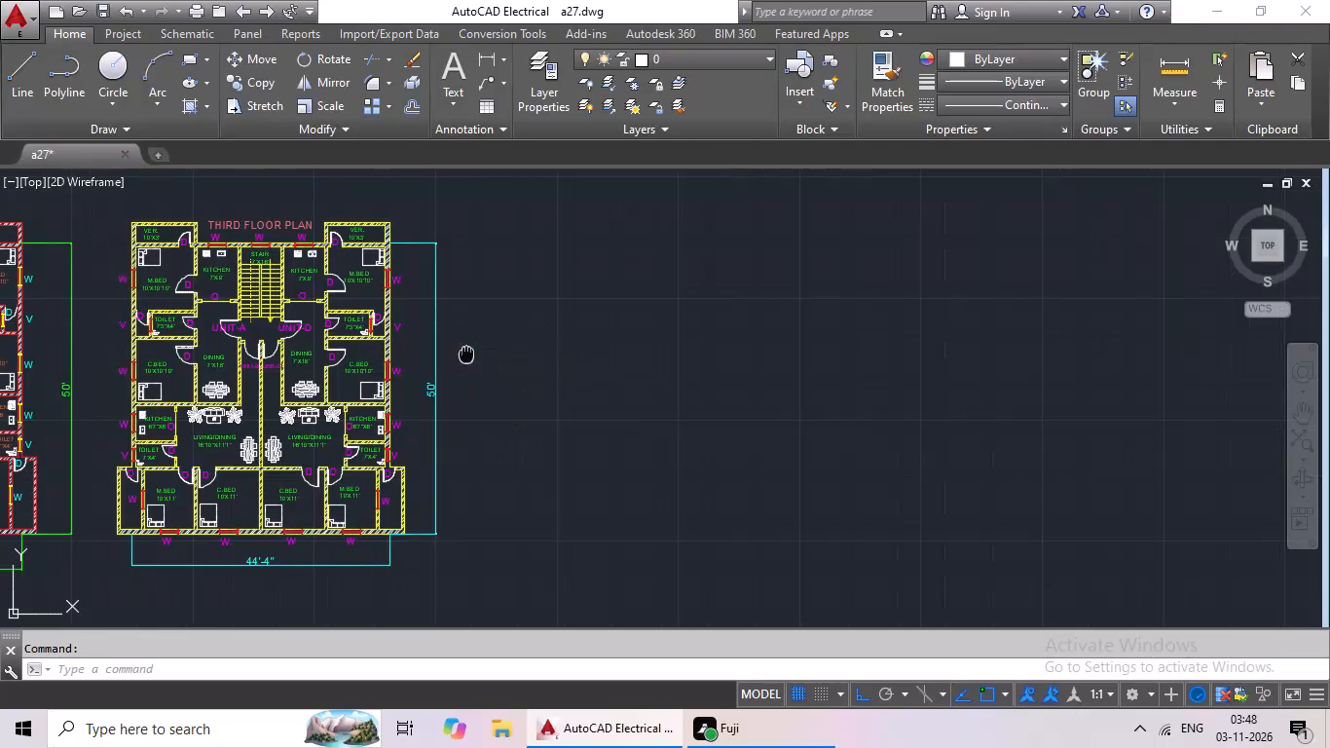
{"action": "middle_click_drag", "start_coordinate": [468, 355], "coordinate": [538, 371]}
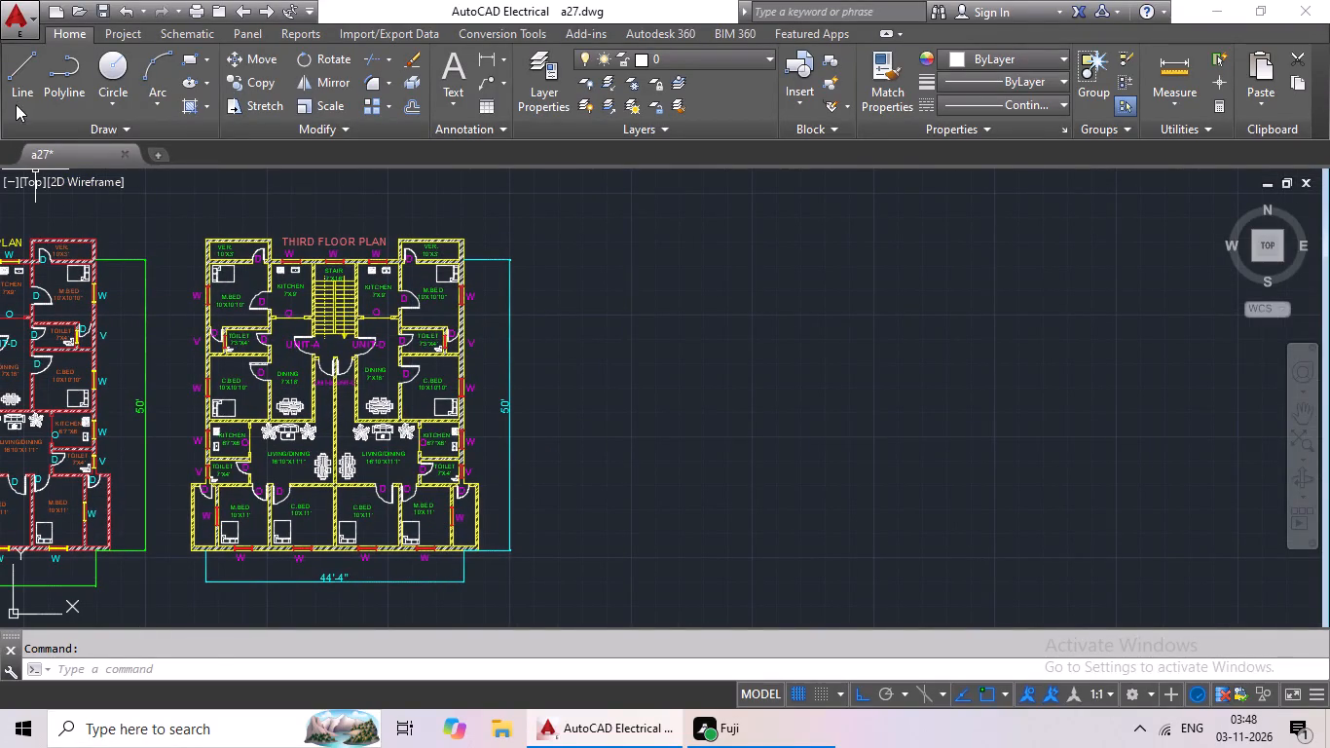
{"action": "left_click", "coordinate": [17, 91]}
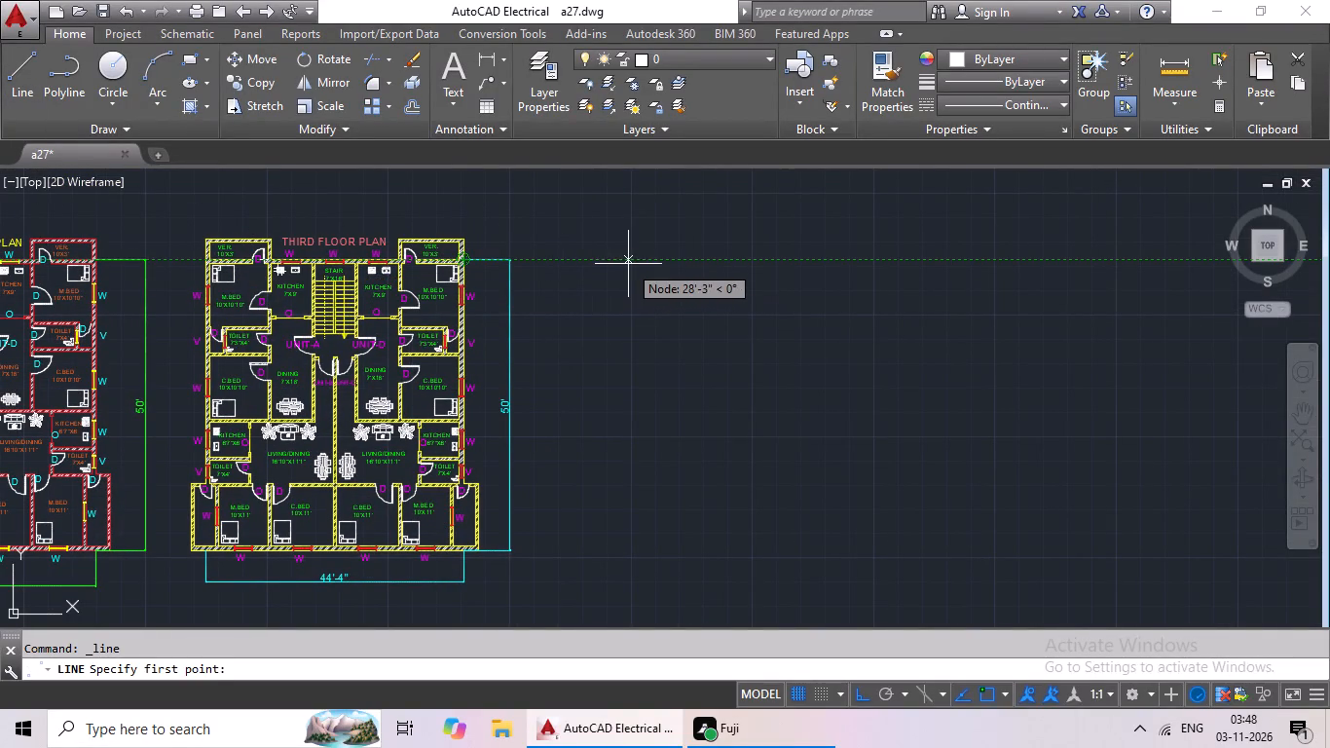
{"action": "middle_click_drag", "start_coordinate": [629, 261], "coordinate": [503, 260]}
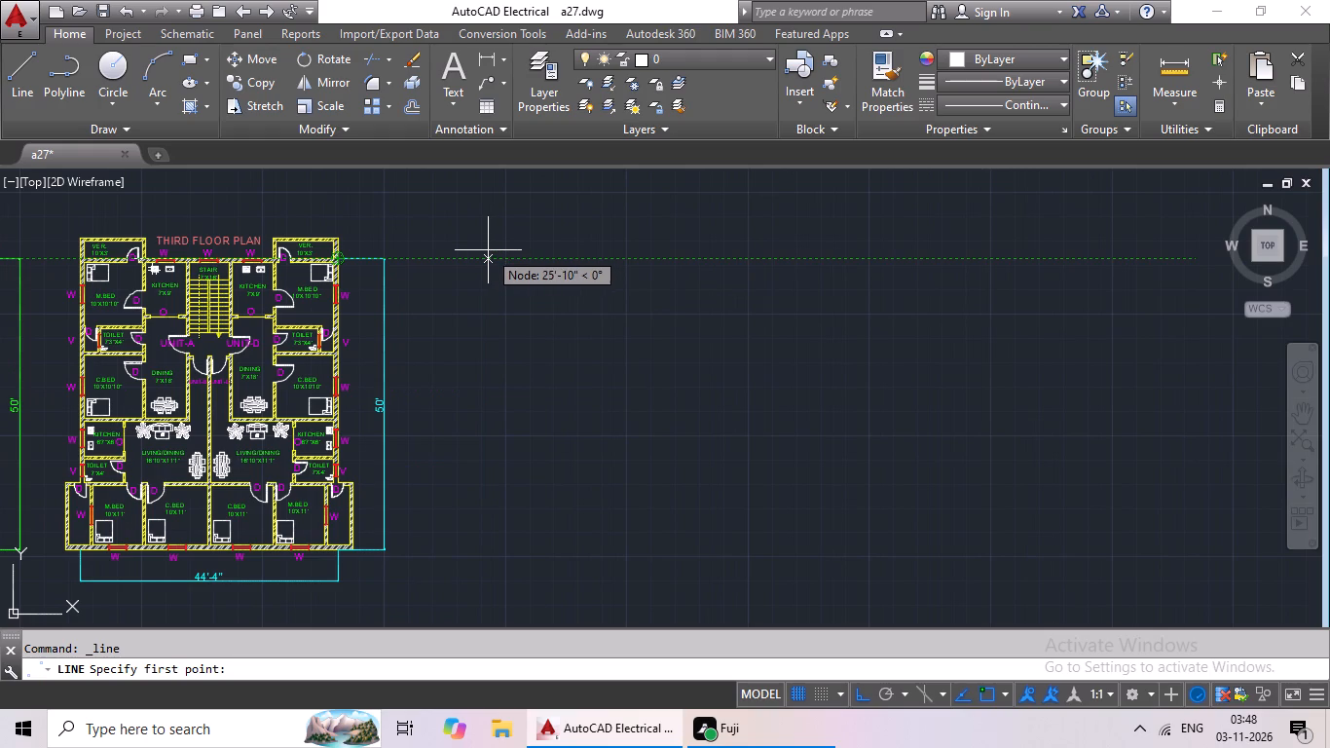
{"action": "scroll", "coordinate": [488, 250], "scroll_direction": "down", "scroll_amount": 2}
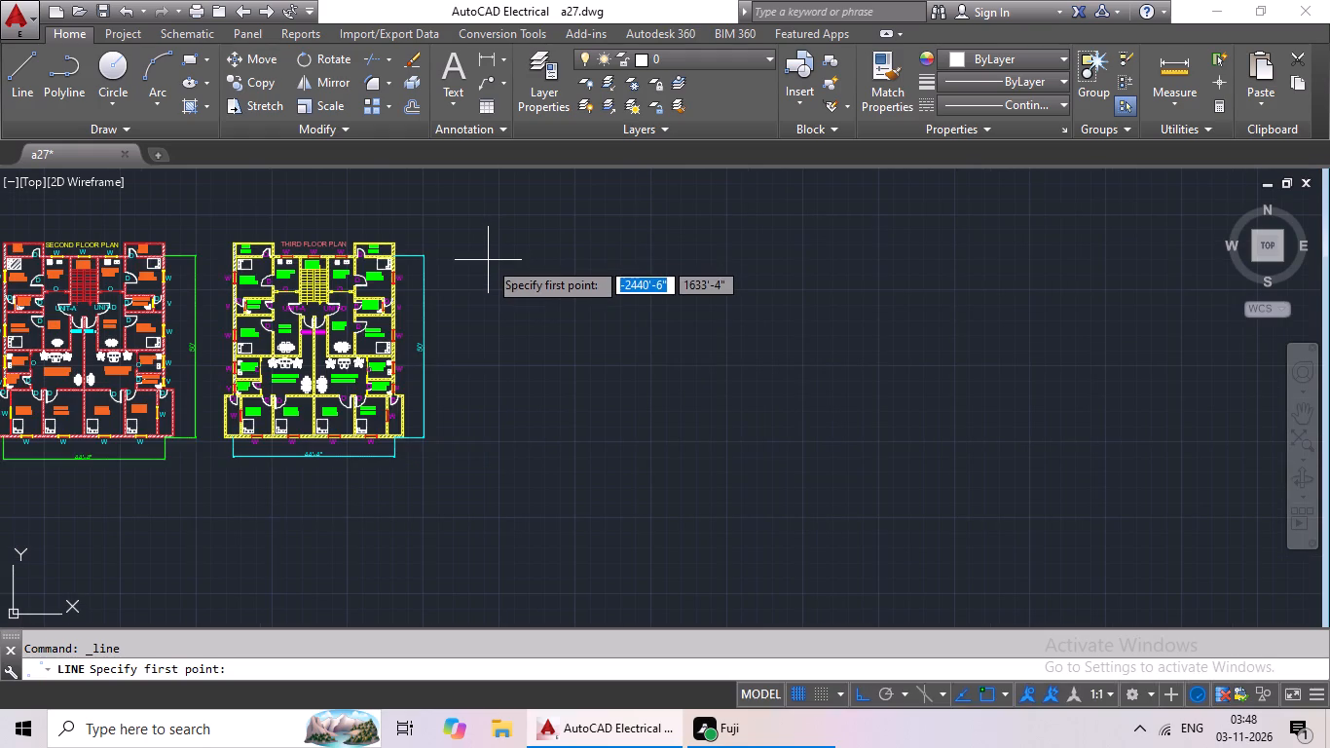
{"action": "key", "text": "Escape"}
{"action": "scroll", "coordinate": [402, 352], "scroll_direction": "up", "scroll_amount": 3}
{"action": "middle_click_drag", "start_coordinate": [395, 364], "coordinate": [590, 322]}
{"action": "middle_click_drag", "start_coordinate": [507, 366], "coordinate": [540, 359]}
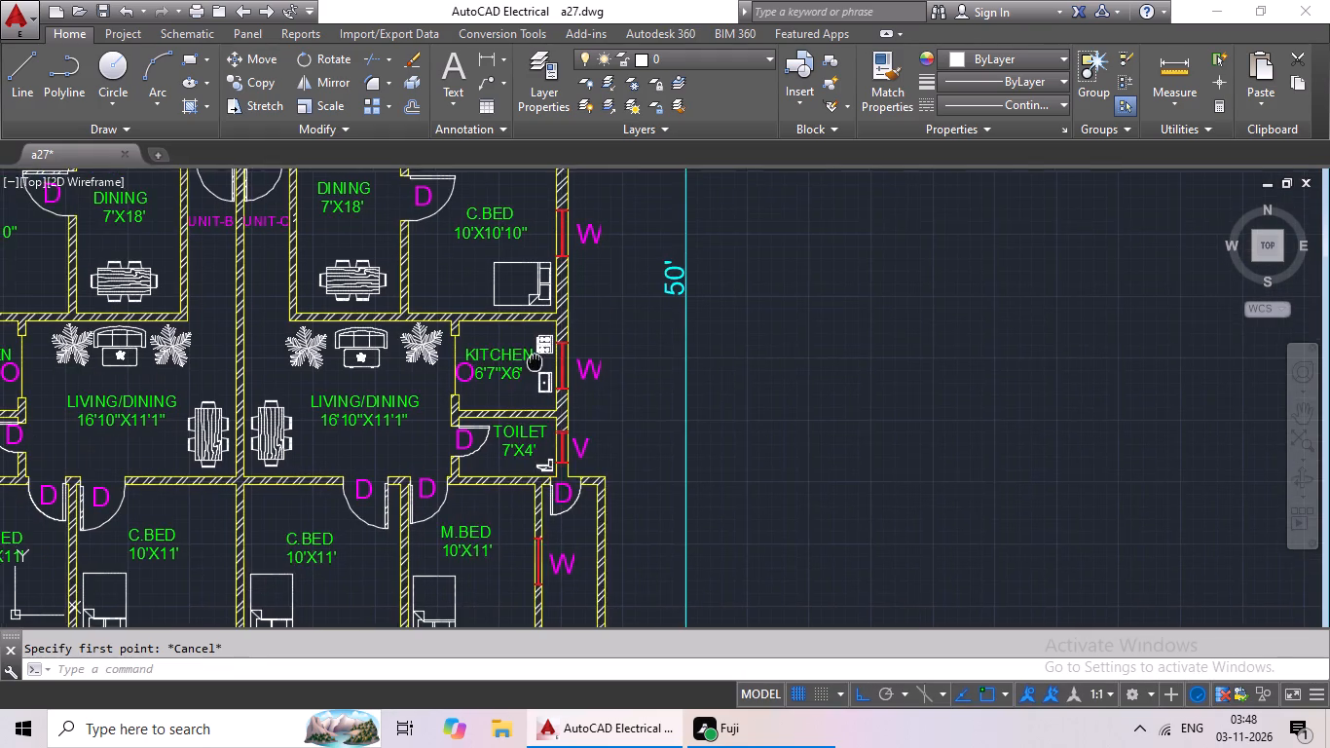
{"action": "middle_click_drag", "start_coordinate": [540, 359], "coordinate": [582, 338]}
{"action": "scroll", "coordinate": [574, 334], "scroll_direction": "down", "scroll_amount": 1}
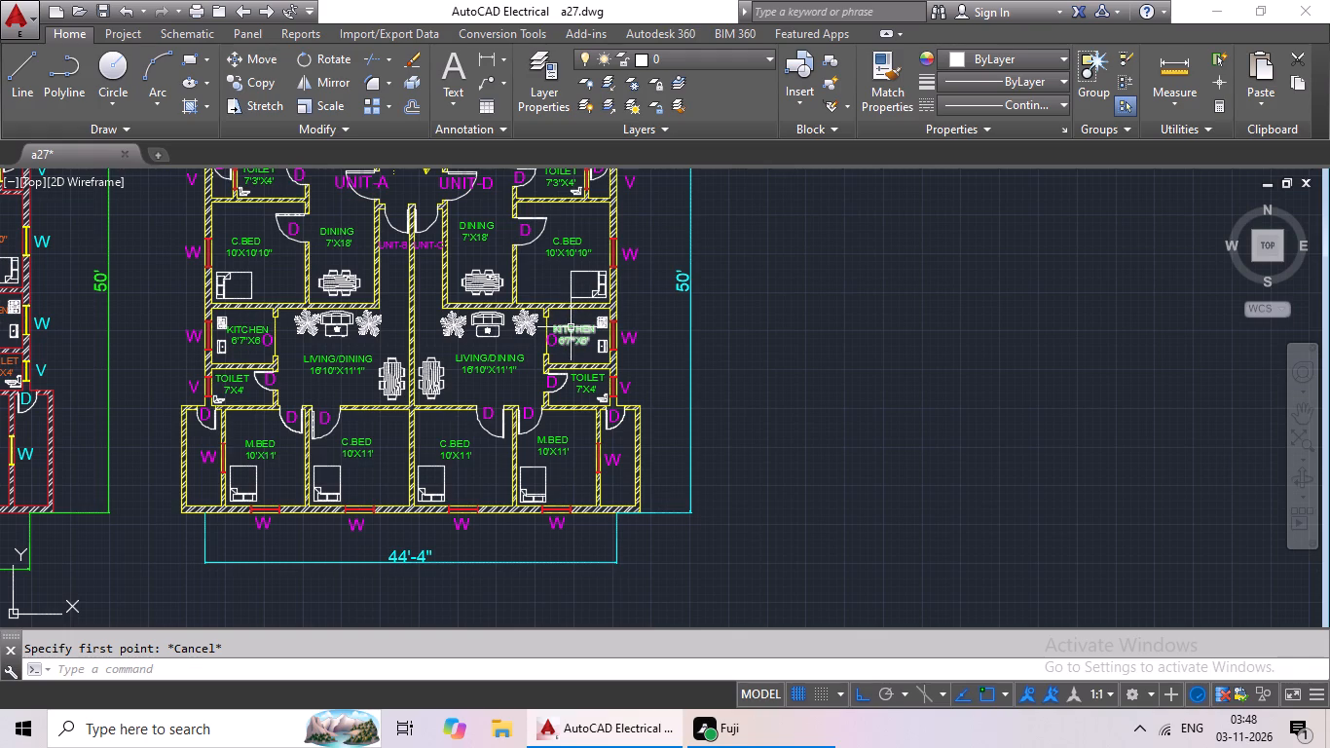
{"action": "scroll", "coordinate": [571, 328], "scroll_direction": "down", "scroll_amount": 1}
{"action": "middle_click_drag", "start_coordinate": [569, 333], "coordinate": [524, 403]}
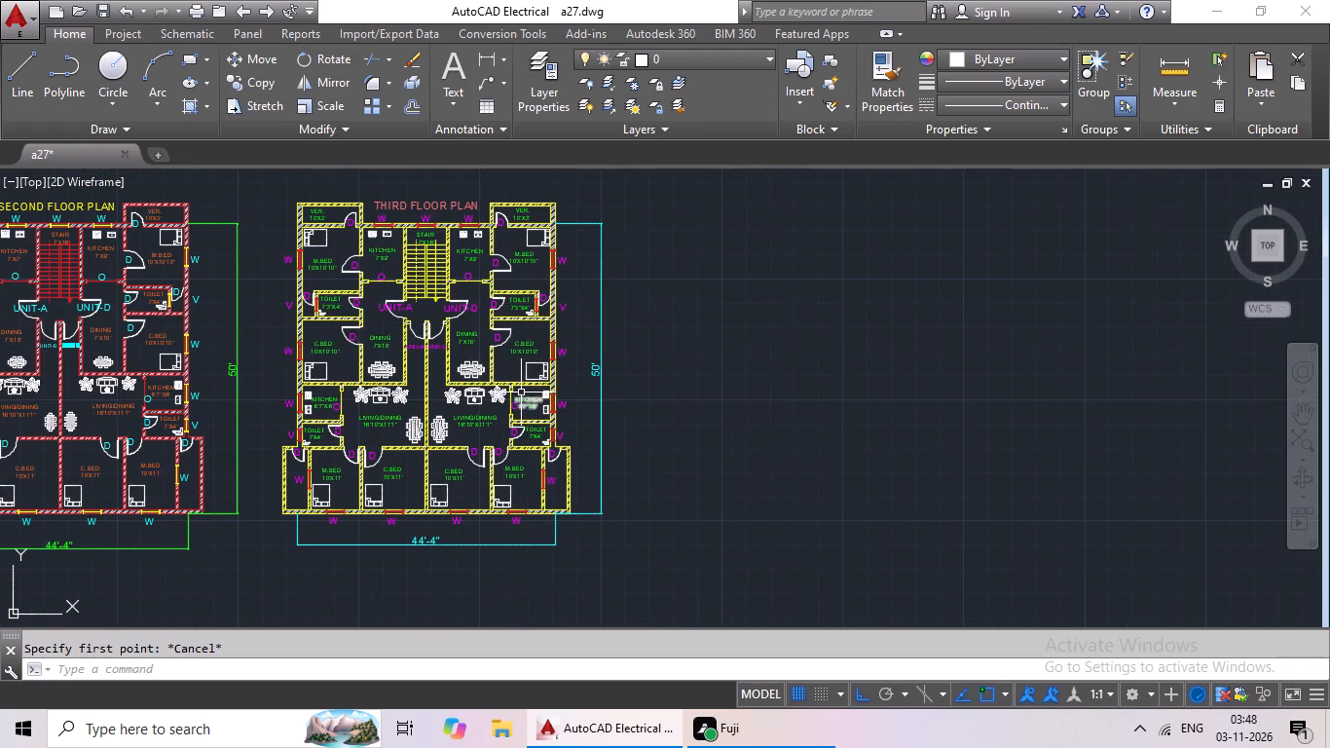
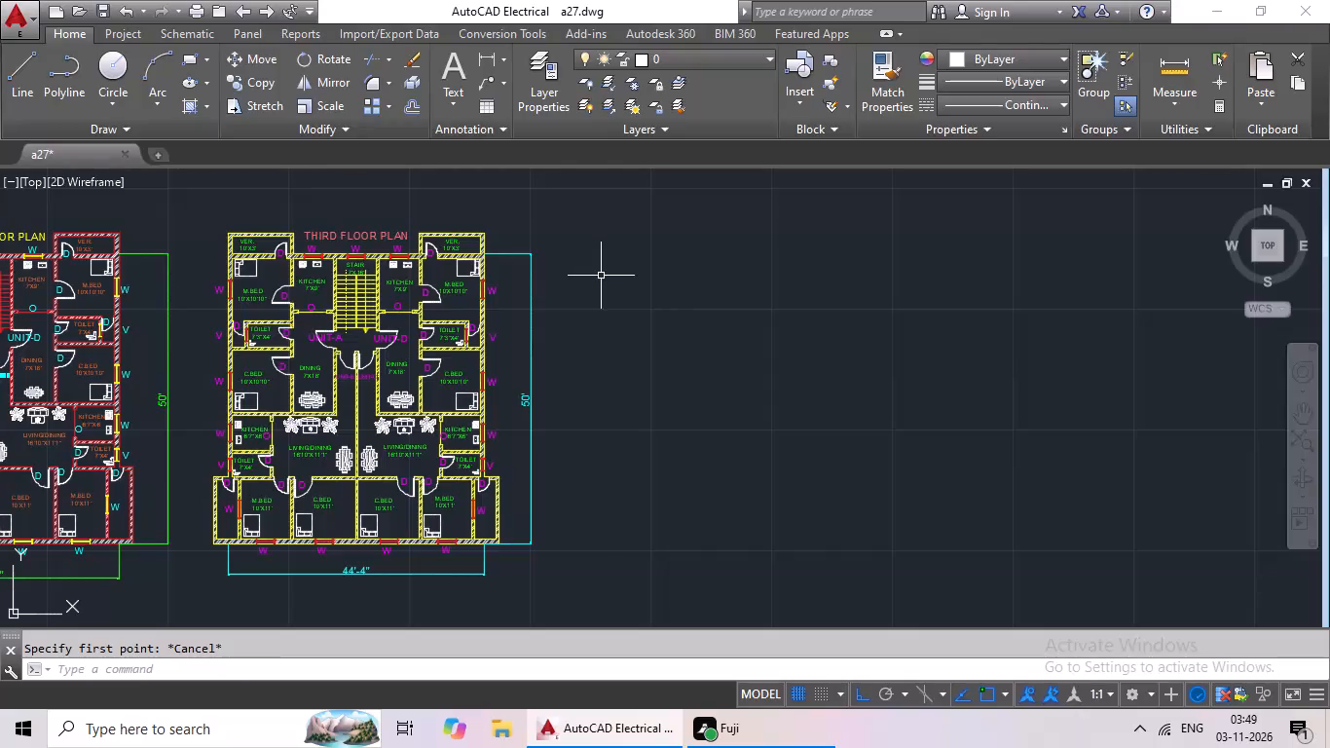
Draw a closed rectangular line outline, 44'4" wide by 50' high, in empty space beside the third floor plan, aligned with its top wall.
{"action": "left_click", "coordinate": [23, 98]}
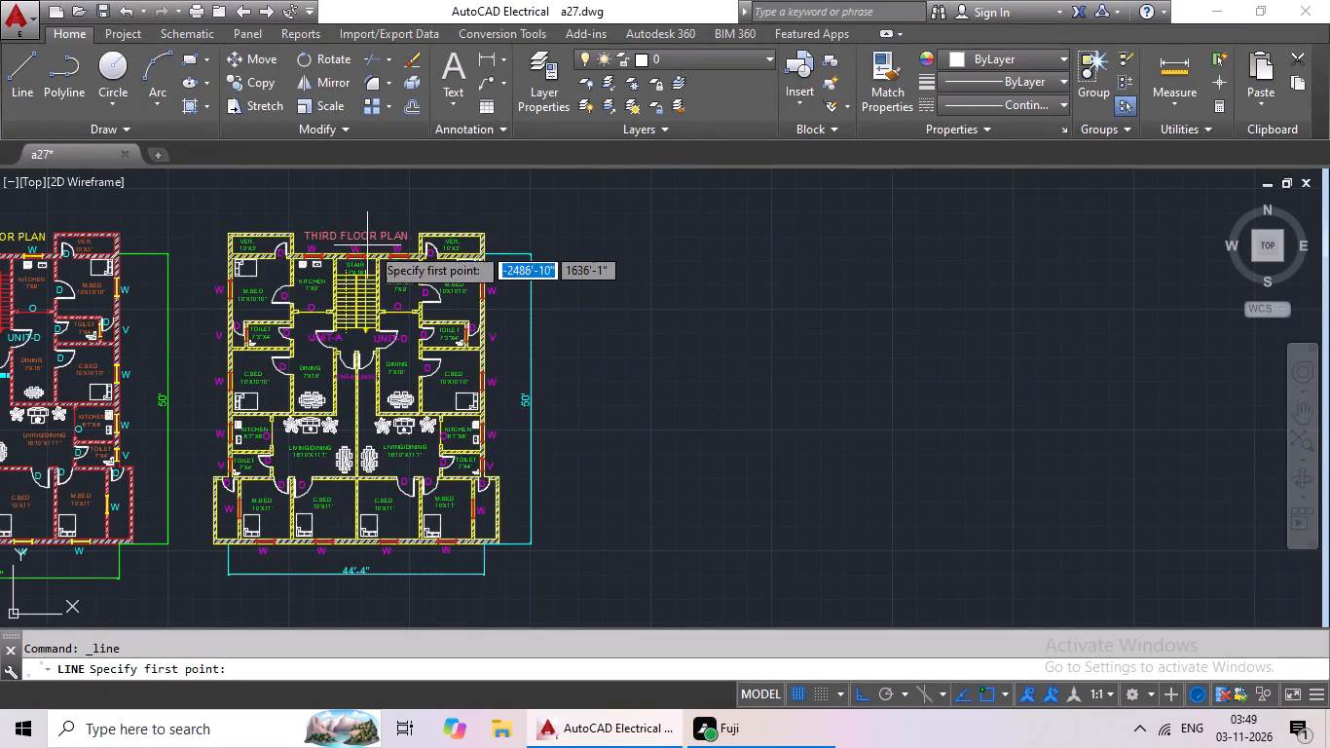
{"action": "scroll", "coordinate": [487, 257], "scroll_direction": "up", "scroll_amount": 1}
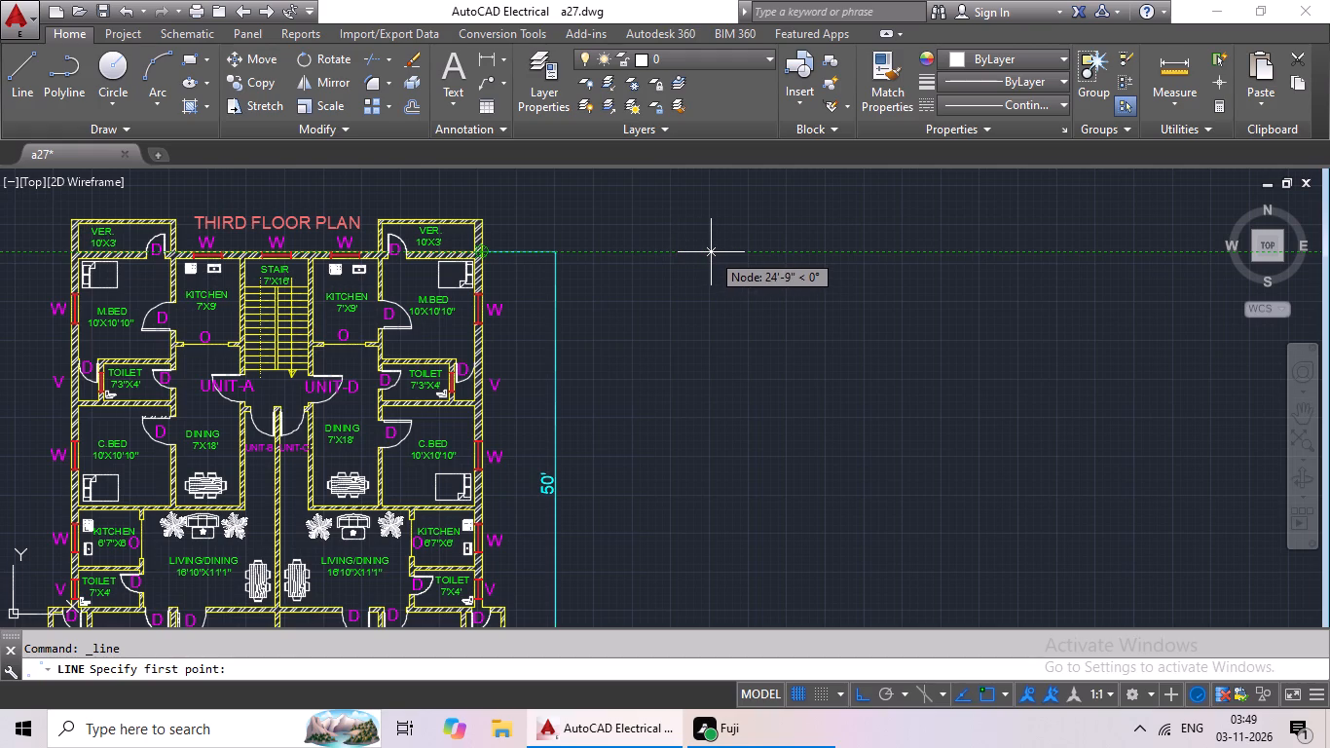
{"action": "left_click", "coordinate": [716, 253]}
{"action": "middle_click_drag", "start_coordinate": [871, 261], "coordinate": [584, 252]}
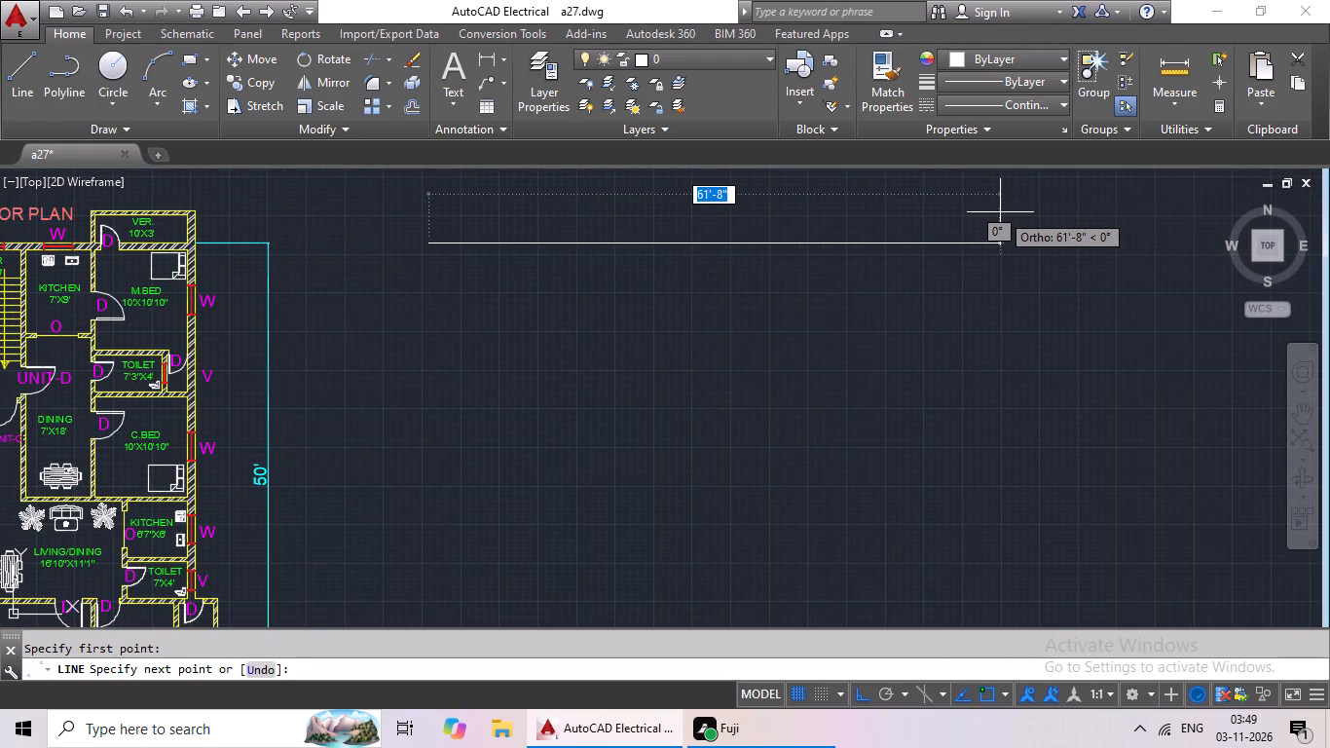
{"action": "type", "text": "44'4\""}
{"action": "key", "text": "Return"}
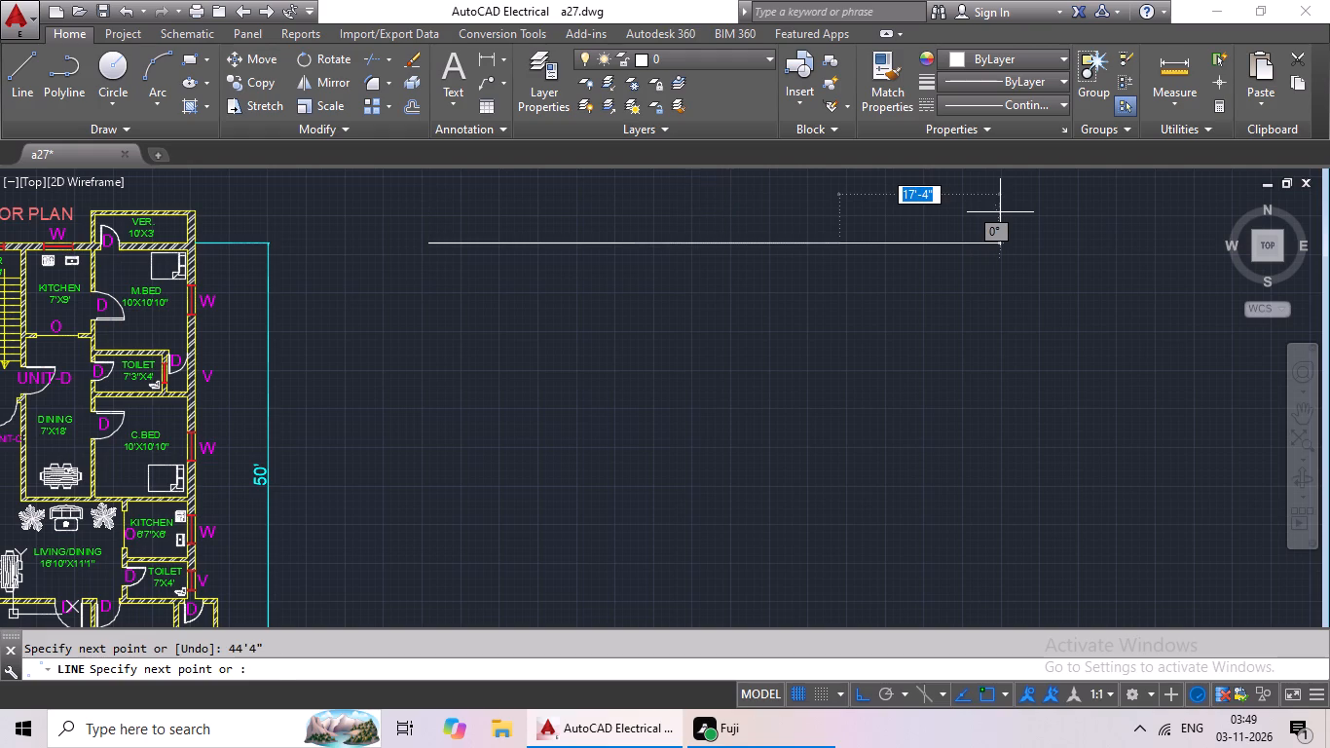
{"action": "middle_click_drag", "start_coordinate": [839, 466], "coordinate": [553, 372]}
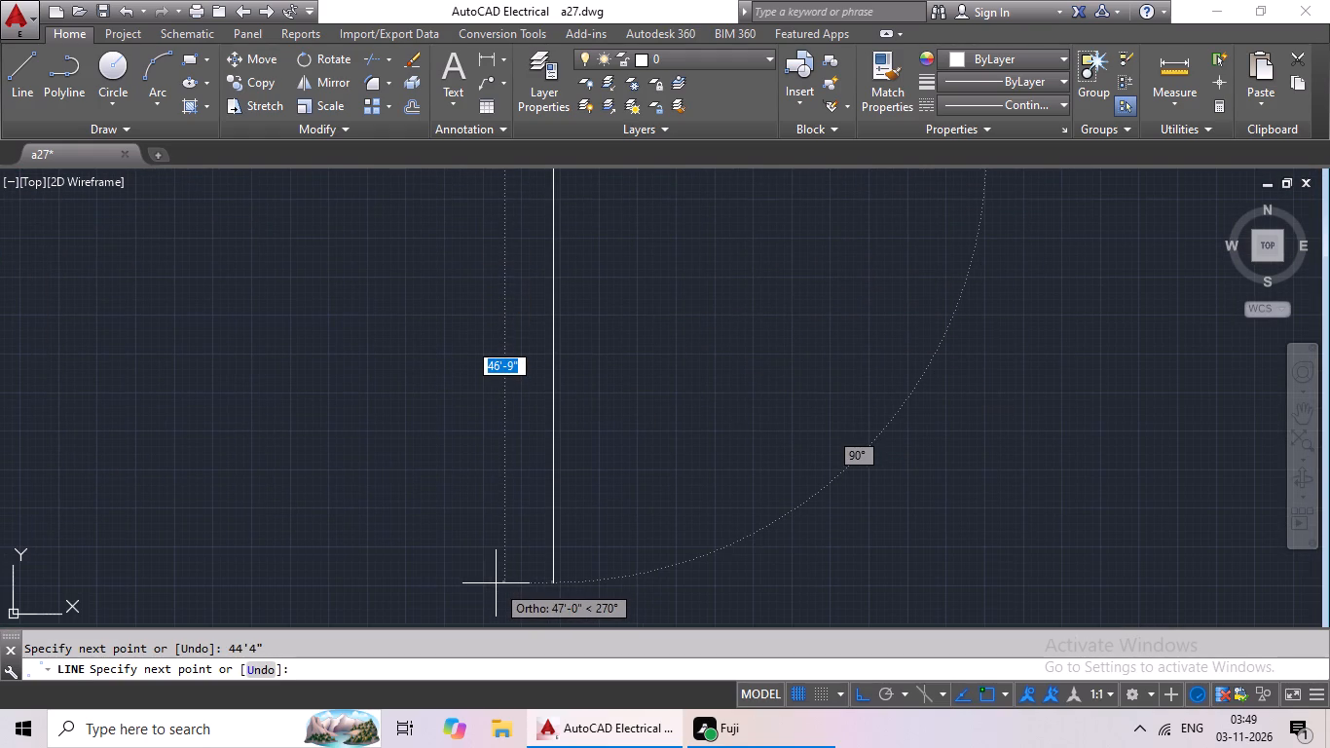
{"action": "type", "text": "50"}
{"action": "key", "text": "apostrophe"}
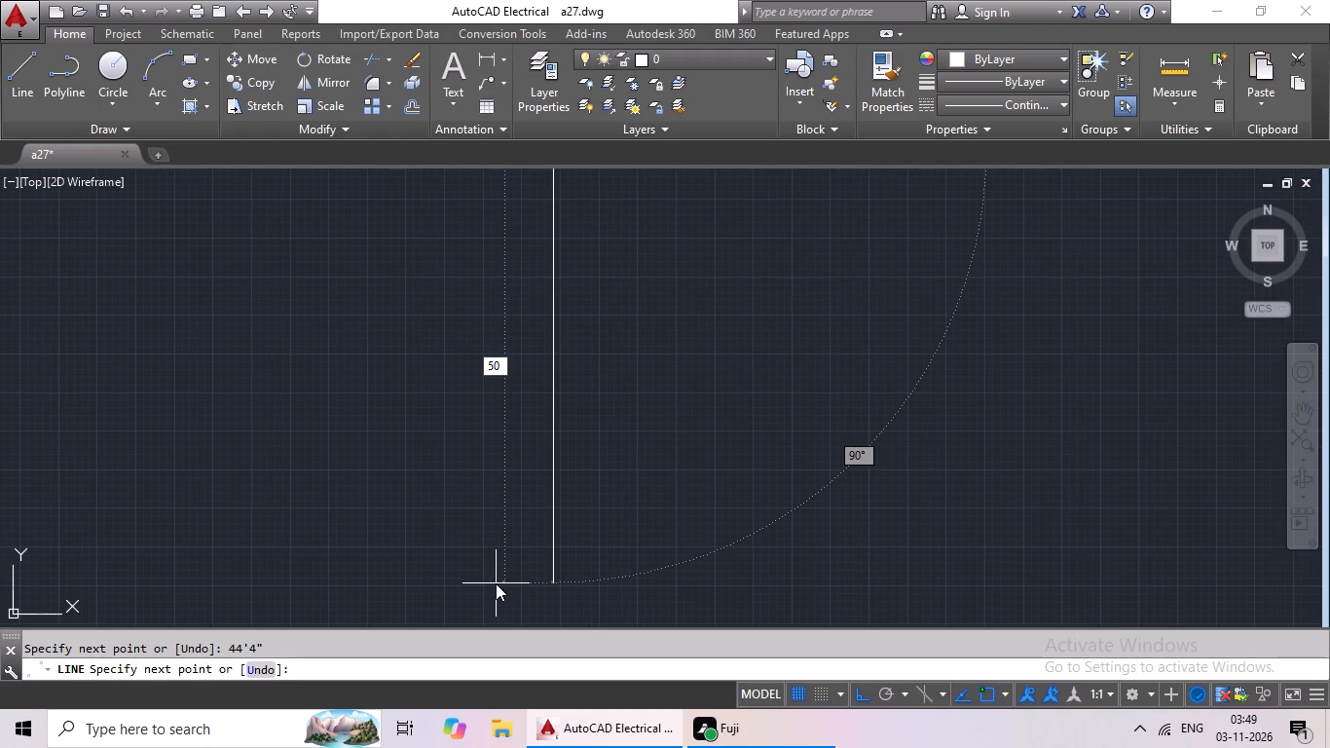
{"action": "key", "text": "Return"}
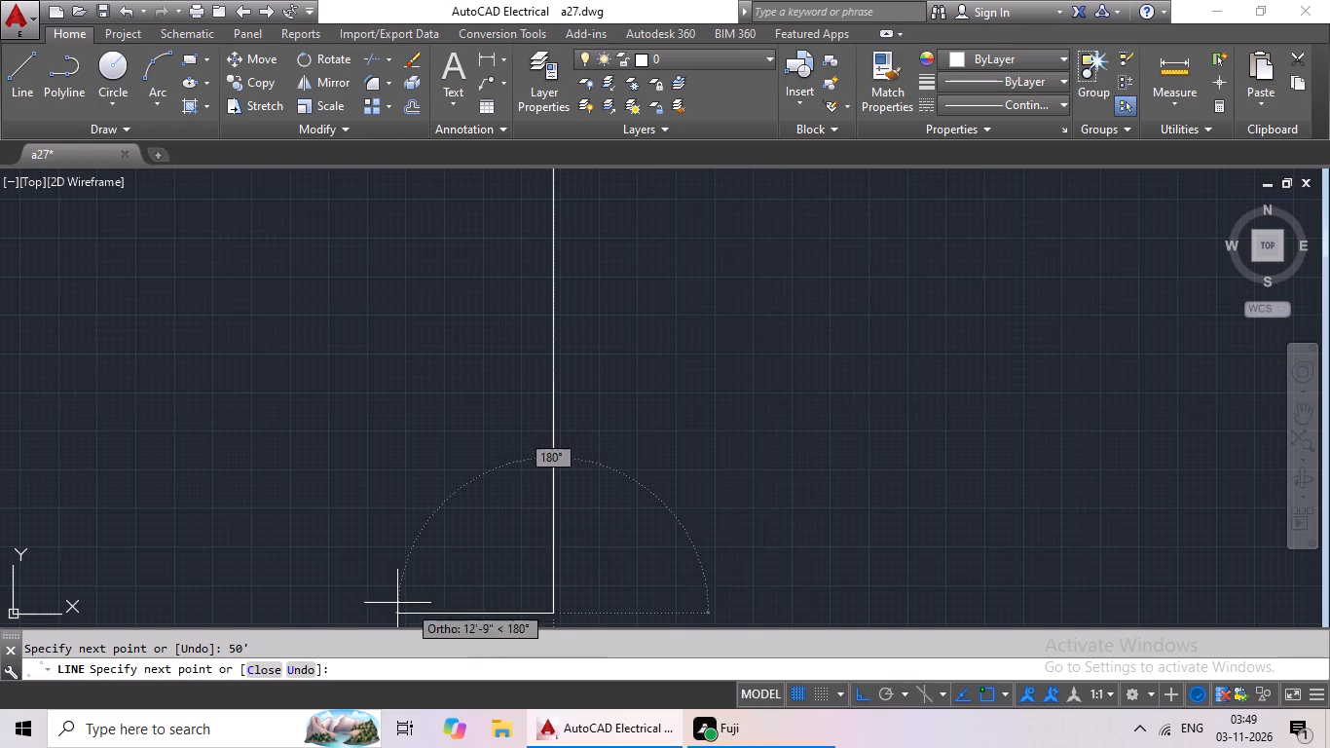
{"action": "scroll", "coordinate": [263, 590], "scroll_direction": "down", "scroll_amount": 3}
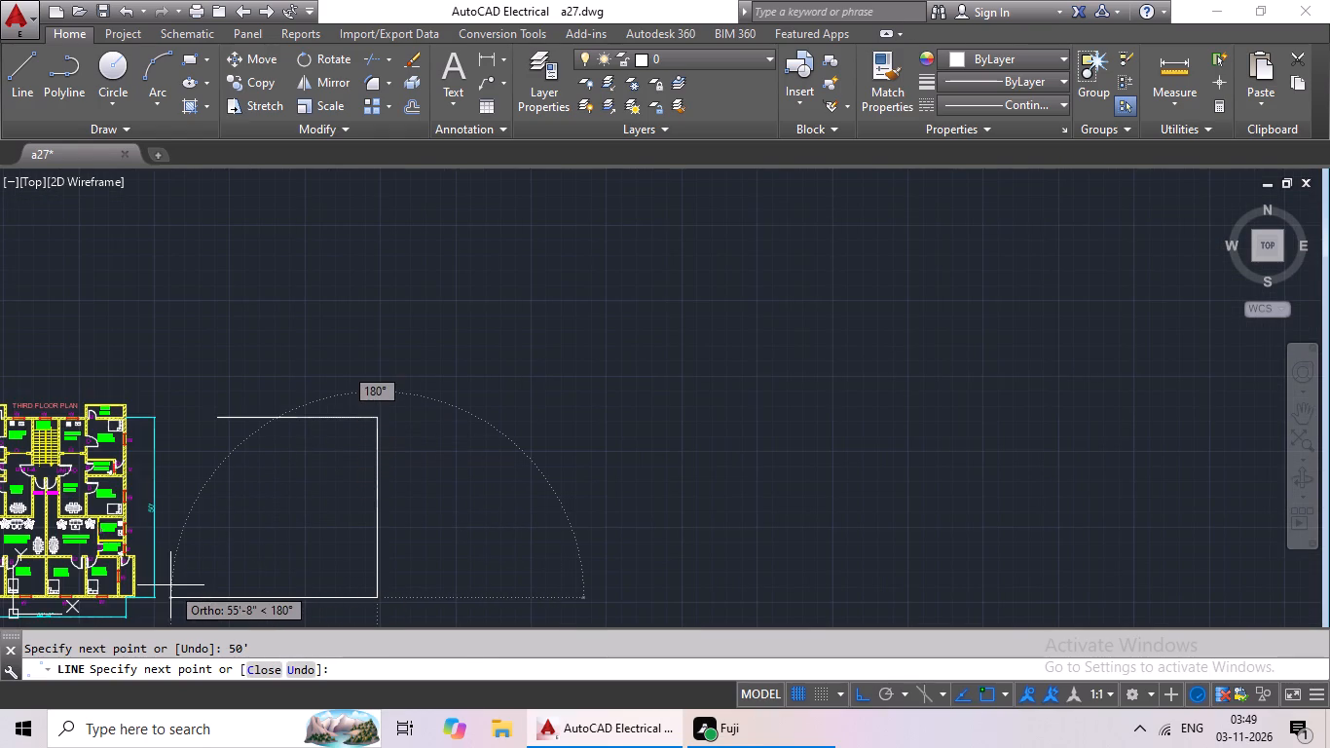
{"action": "type", "text": "44'4\""}
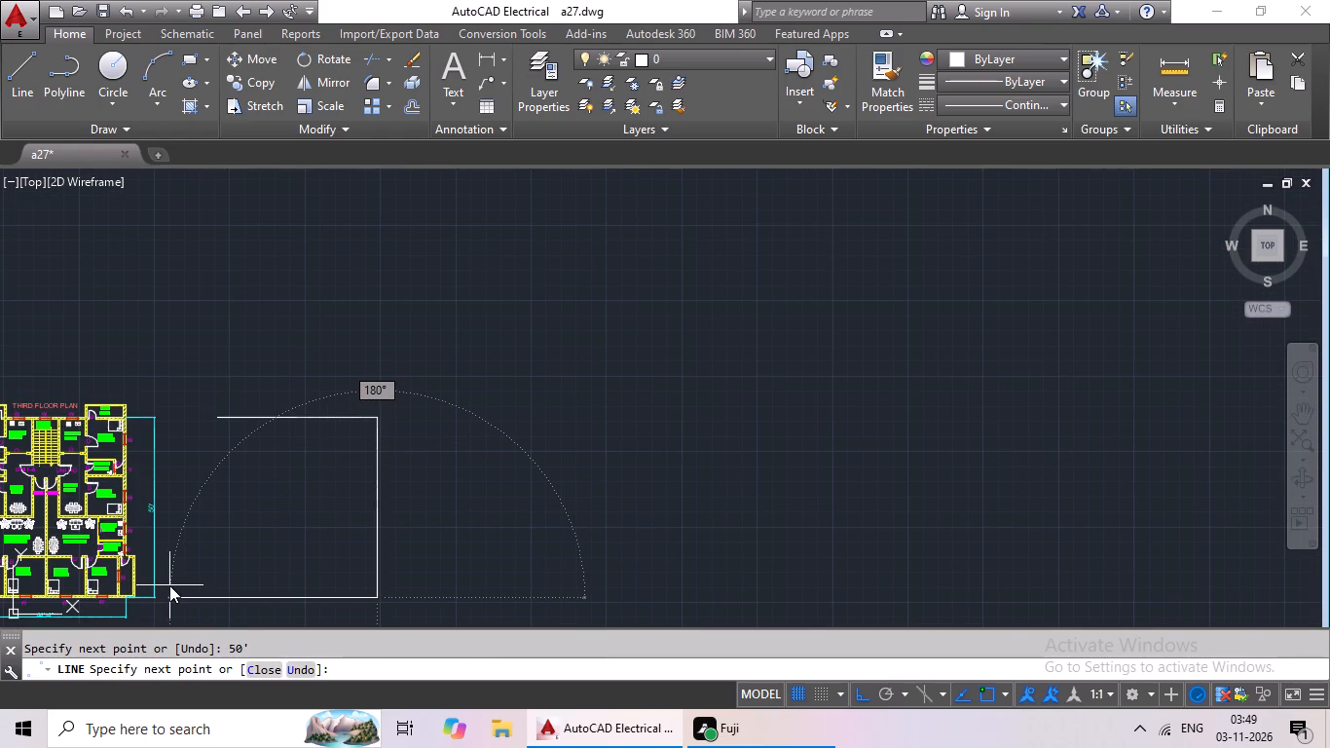
{"action": "key", "text": "Return"}
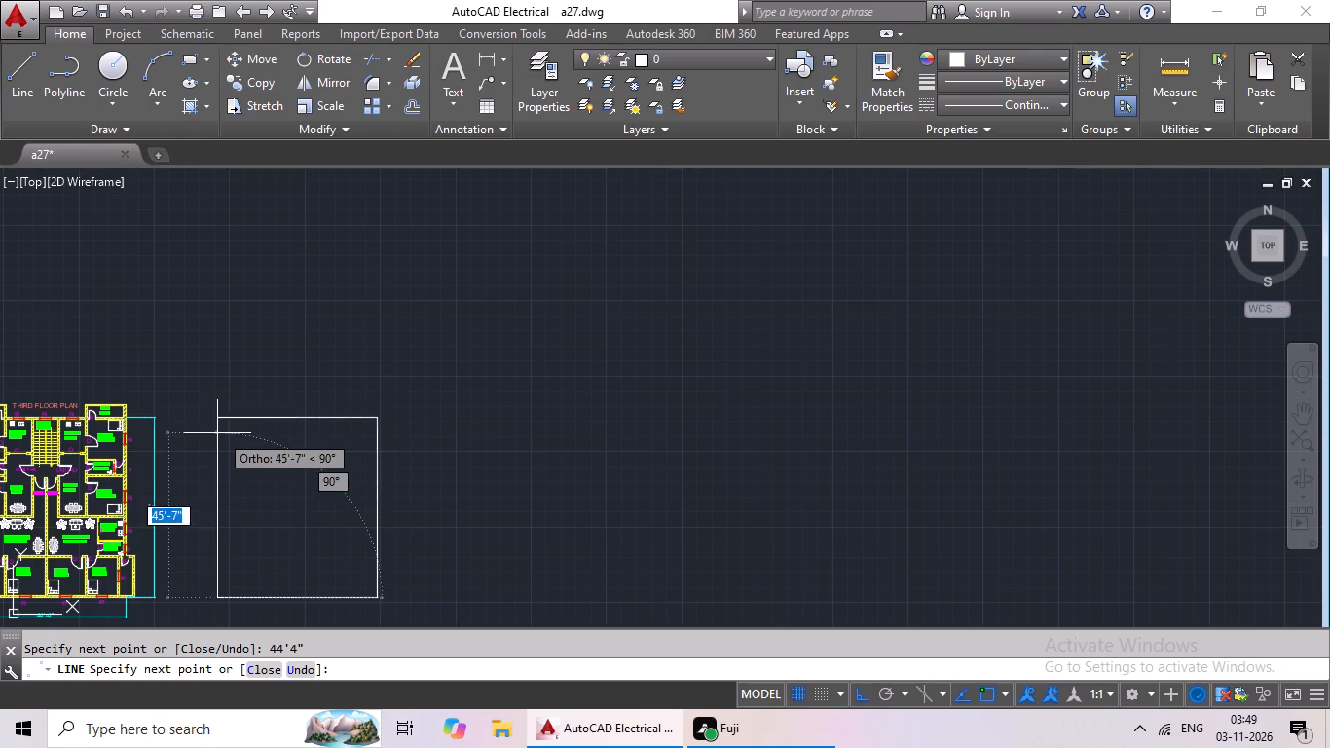
{"action": "scroll", "coordinate": [217, 433], "scroll_direction": "up", "scroll_amount": 2}
{"action": "left_click", "coordinate": [217, 396]}
{"action": "scroll", "coordinate": [366, 356], "scroll_direction": "down", "scroll_amount": 1}
{"action": "middle_click_drag", "start_coordinate": [367, 355], "coordinate": [388, 285]}
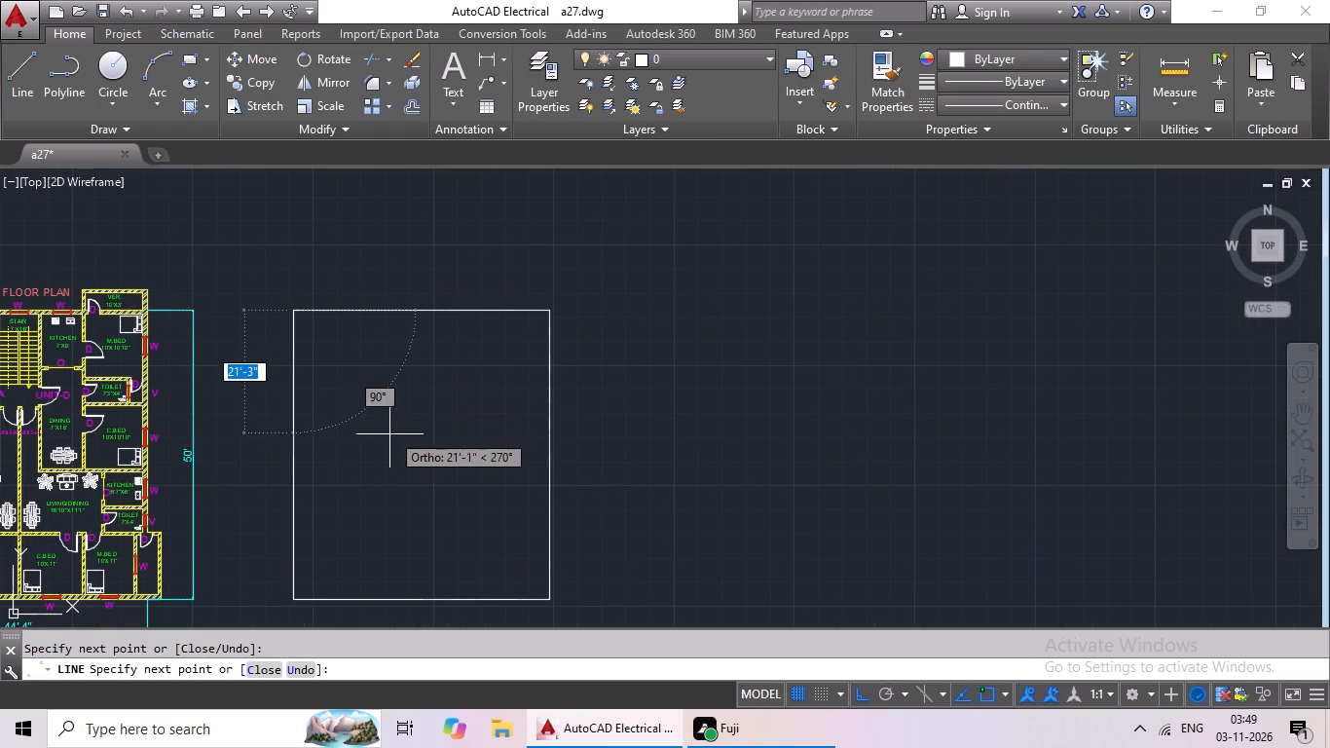
{"action": "middle_click_drag", "start_coordinate": [400, 374], "coordinate": [473, 255]}
{"action": "scroll", "coordinate": [447, 261], "scroll_direction": "up", "scroll_amount": 1}
{"action": "middle_click_drag", "start_coordinate": [453, 272], "coordinate": [380, 294]}
{"action": "scroll", "coordinate": [382, 294], "scroll_direction": "down", "scroll_amount": 1}
{"action": "key", "text": "Escape"}
{"action": "key", "text": "Escape"}
{"action": "key", "text": "Escape"}
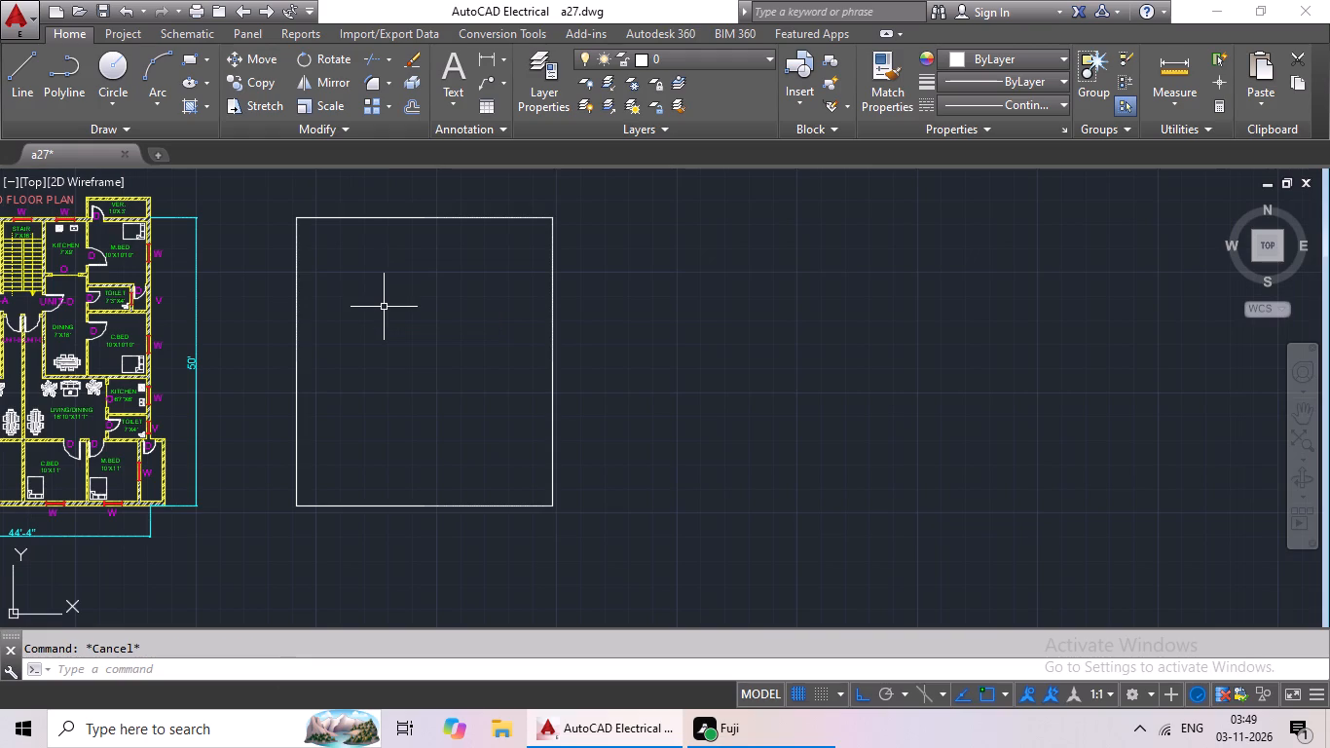
Offset all four sides of the new rectangular outline 9" inward to form the outer walls.
{"action": "key", "text": "o"}
{"action": "key", "text": "Return"}
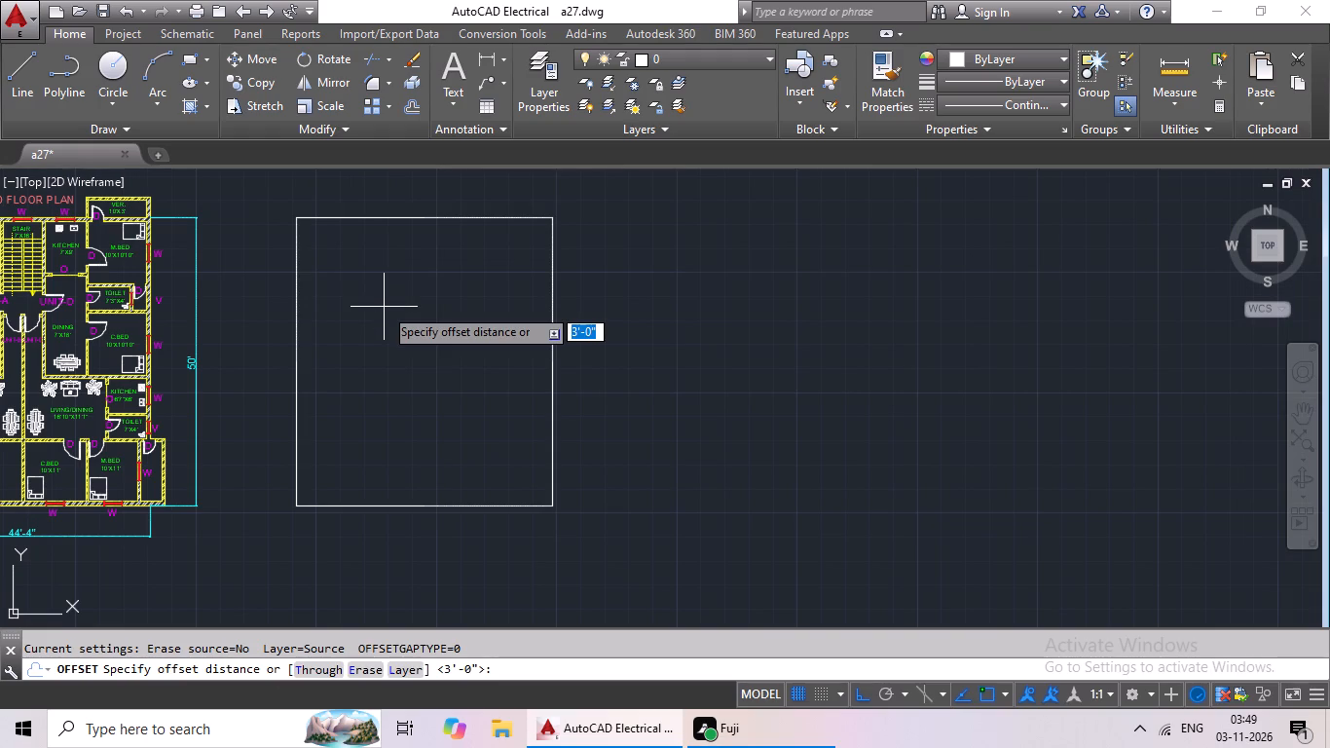
{"action": "type", "text": "9\""}
{"action": "key", "text": "Return"}
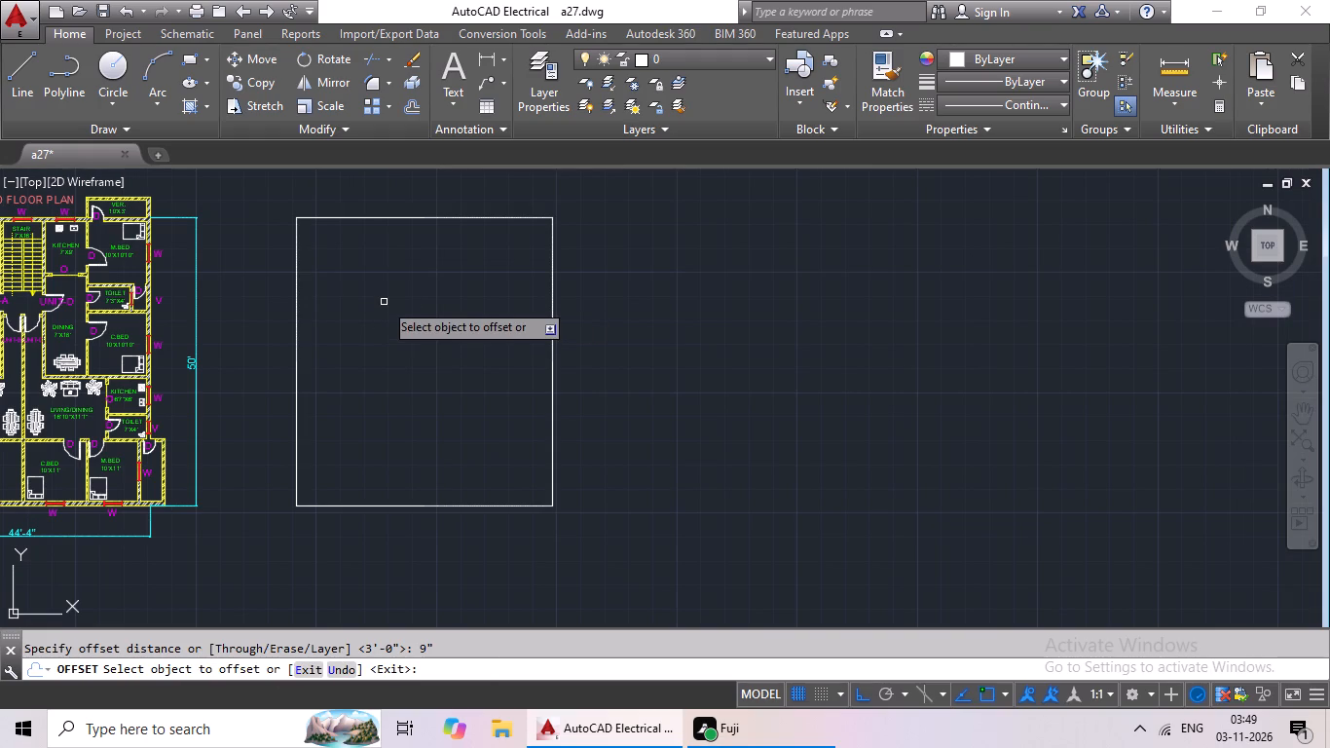
{"action": "left_click", "coordinate": [295, 368]}
{"action": "left_click_drag", "start_coordinate": [334, 360], "coordinate": [367, 348]}
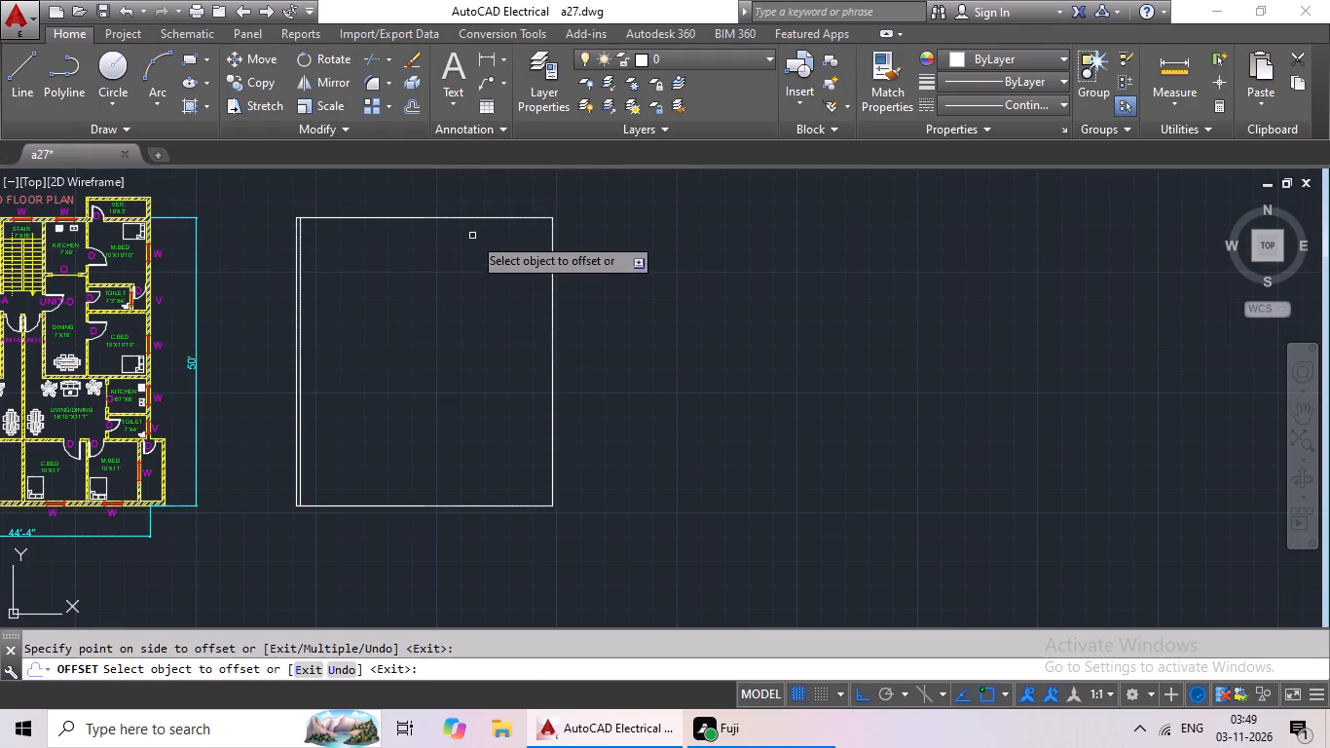
{"action": "left_click", "coordinate": [497, 218]}
{"action": "left_click", "coordinate": [486, 285]}
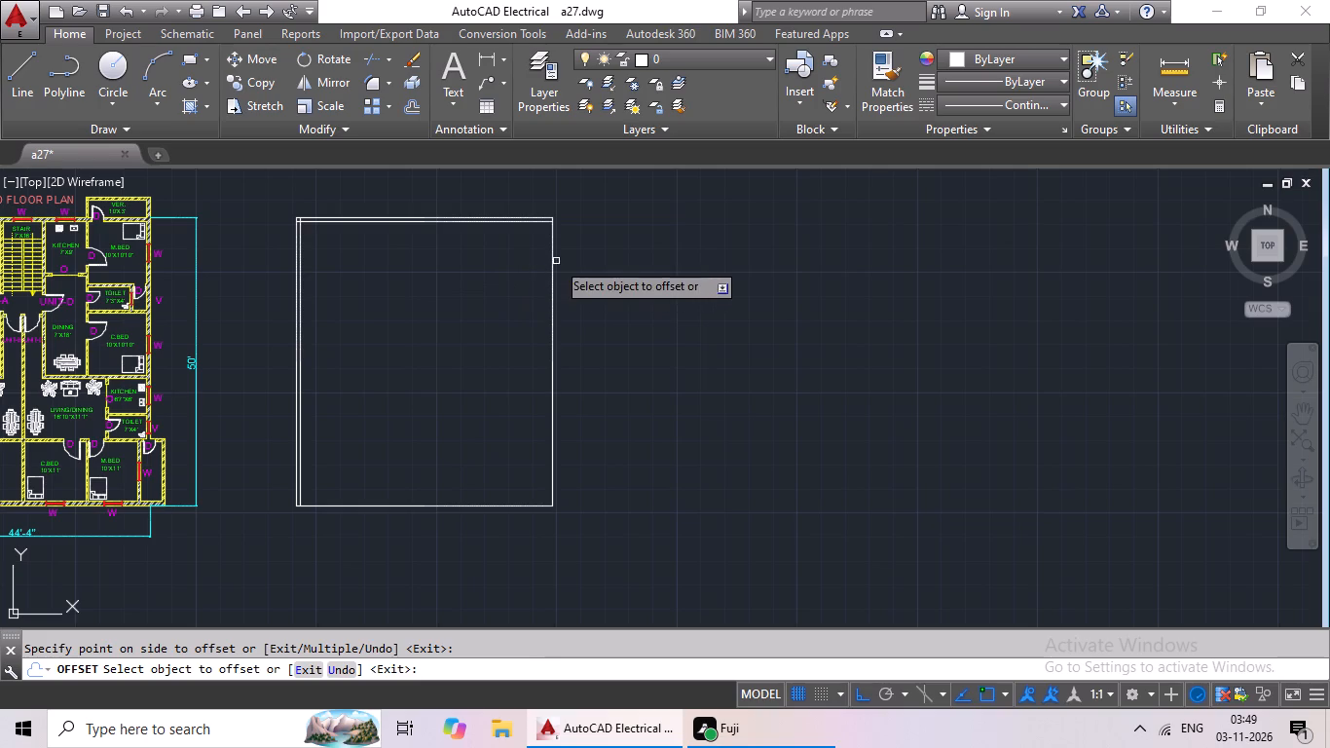
{"action": "left_click_drag", "start_coordinate": [550, 275], "coordinate": [544, 285]}
{"action": "left_click", "coordinate": [517, 311]}
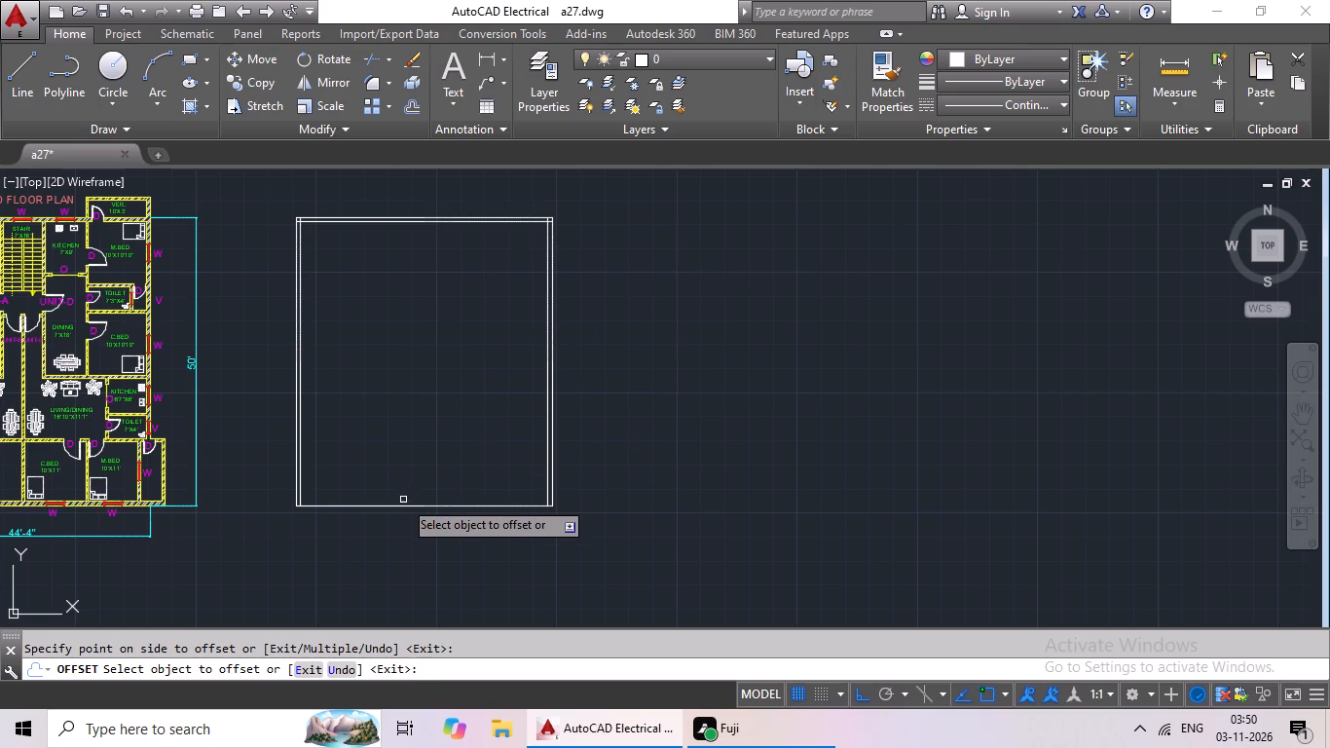
{"action": "left_click", "coordinate": [395, 505]}
{"action": "left_click", "coordinate": [451, 430]}
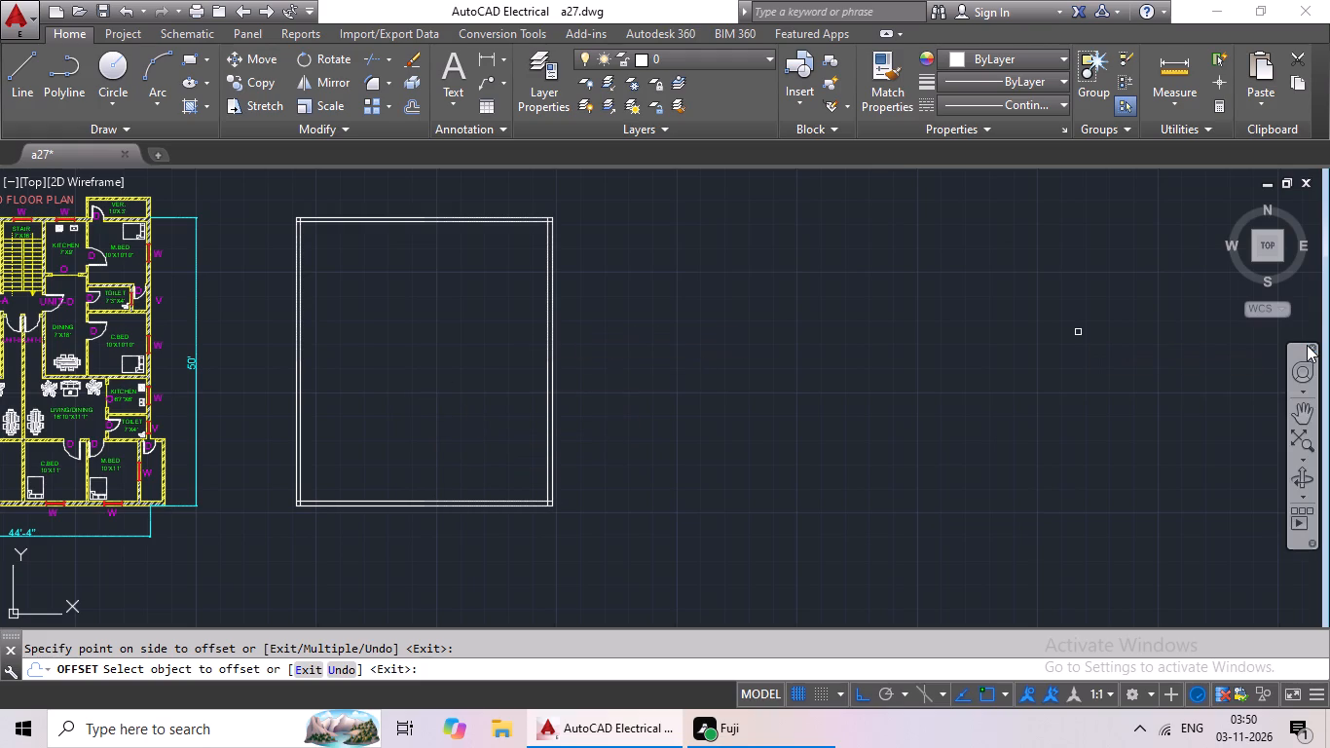
{"action": "key", "text": "Escape"}
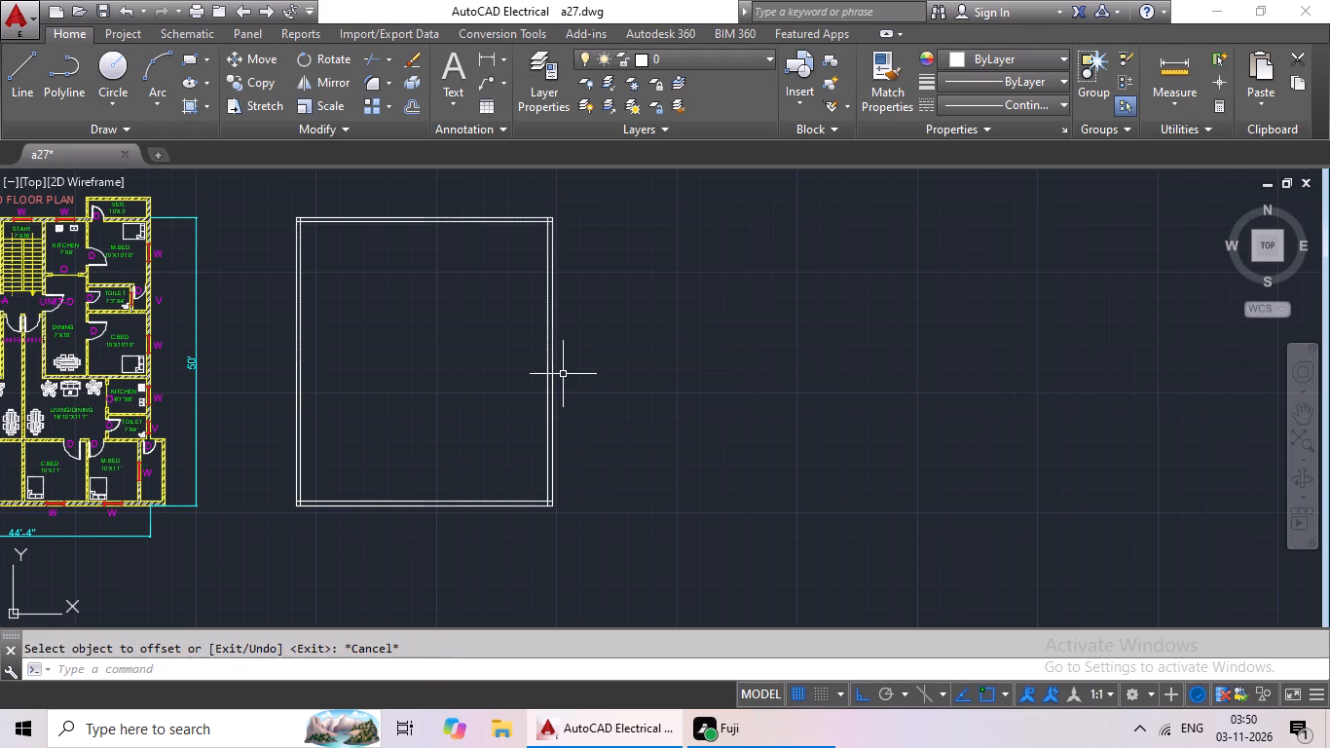
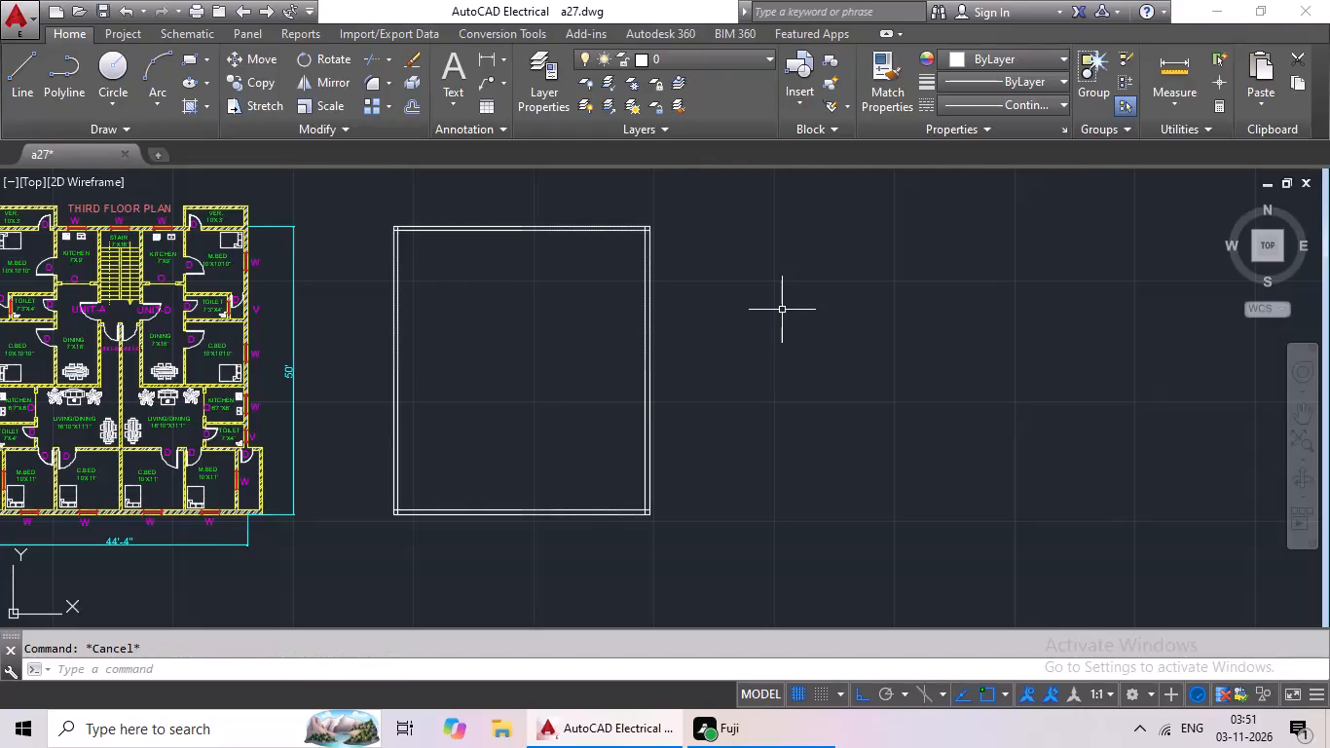
Offset the left outer wall's inner line 10' inward, and offset that copy a further 6" to form a vertical partition wall.
{"action": "key", "text": "o"}
{"action": "key", "text": "Return"}
{"action": "type", "text": "10'"}
{"action": "key", "text": "Return"}
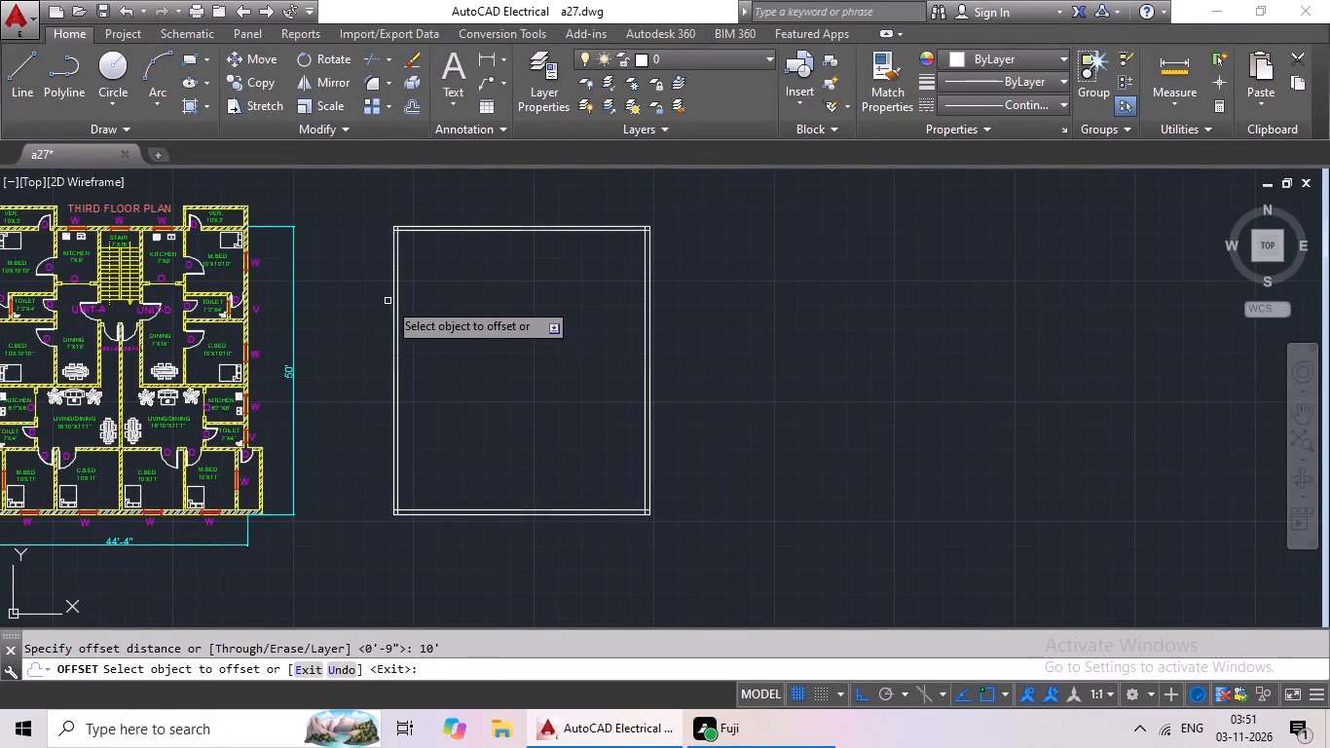
{"action": "scroll", "coordinate": [393, 295], "scroll_direction": "up", "scroll_amount": 1}
{"action": "left_click_drag", "start_coordinate": [400, 286], "coordinate": [431, 289]}
{"action": "left_click", "coordinate": [559, 306]}
{"action": "key", "text": "Escape"}
{"action": "key", "text": "Escape"}
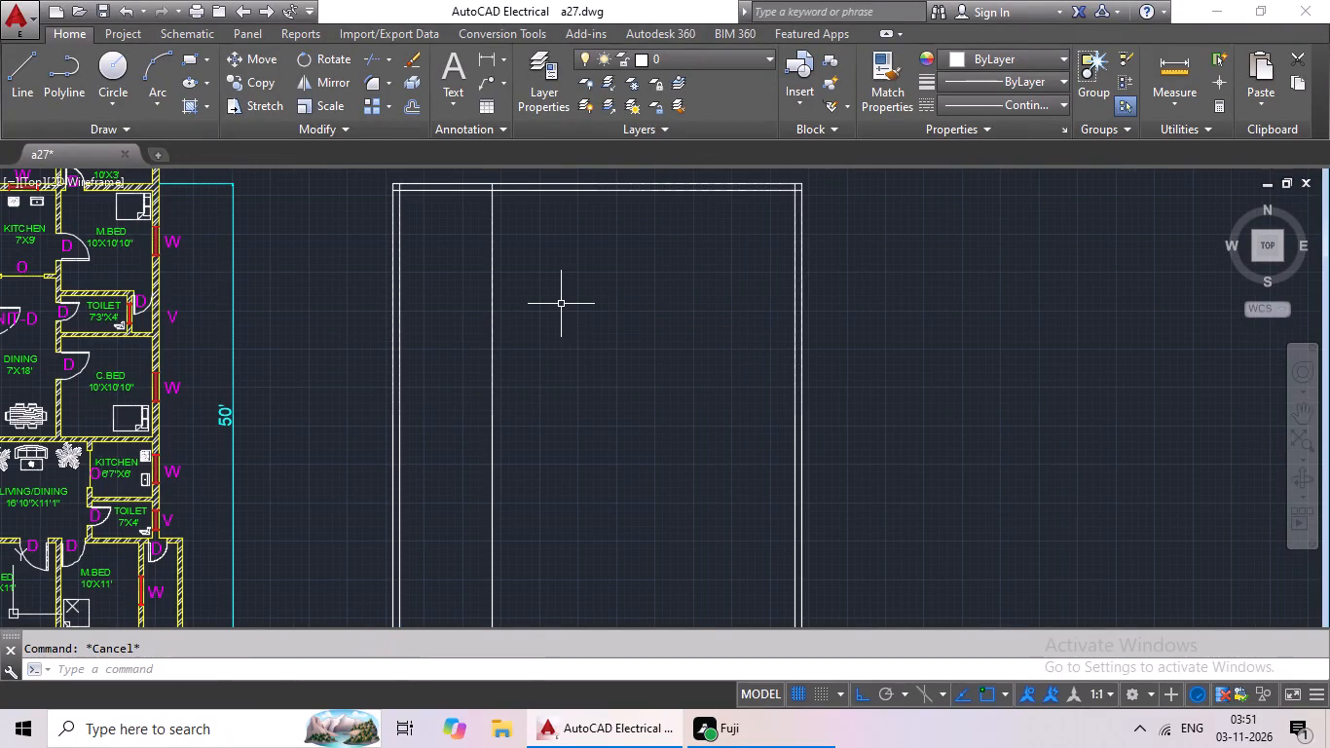
{"action": "key", "text": "o"}
{"action": "key", "text": "Return"}
{"action": "type", "text": "6\""}
{"action": "key", "text": "Return"}
{"action": "left_click_drag", "start_coordinate": [493, 322], "coordinate": [506, 327]}
{"action": "left_click", "coordinate": [557, 319]}
{"action": "key", "text": "Escape"}
{"action": "key", "text": "Escape"}
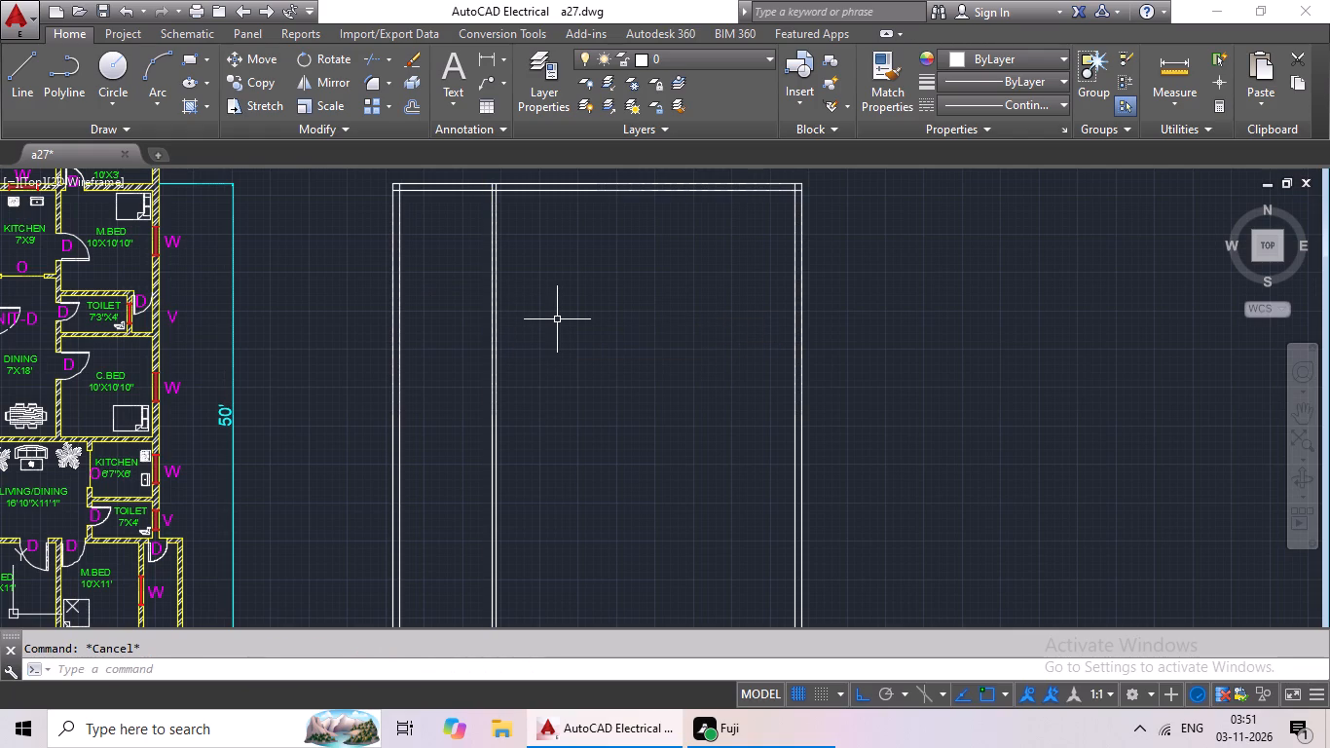
{"action": "key", "text": "Escape"}
{"action": "key", "text": "Escape"}
Offset the left partition's inner line 7' towards the plan's centre, and offset the copy 6" to form a second vertical partition.
{"action": "key", "text": "o"}
{"action": "key", "text": "Return"}
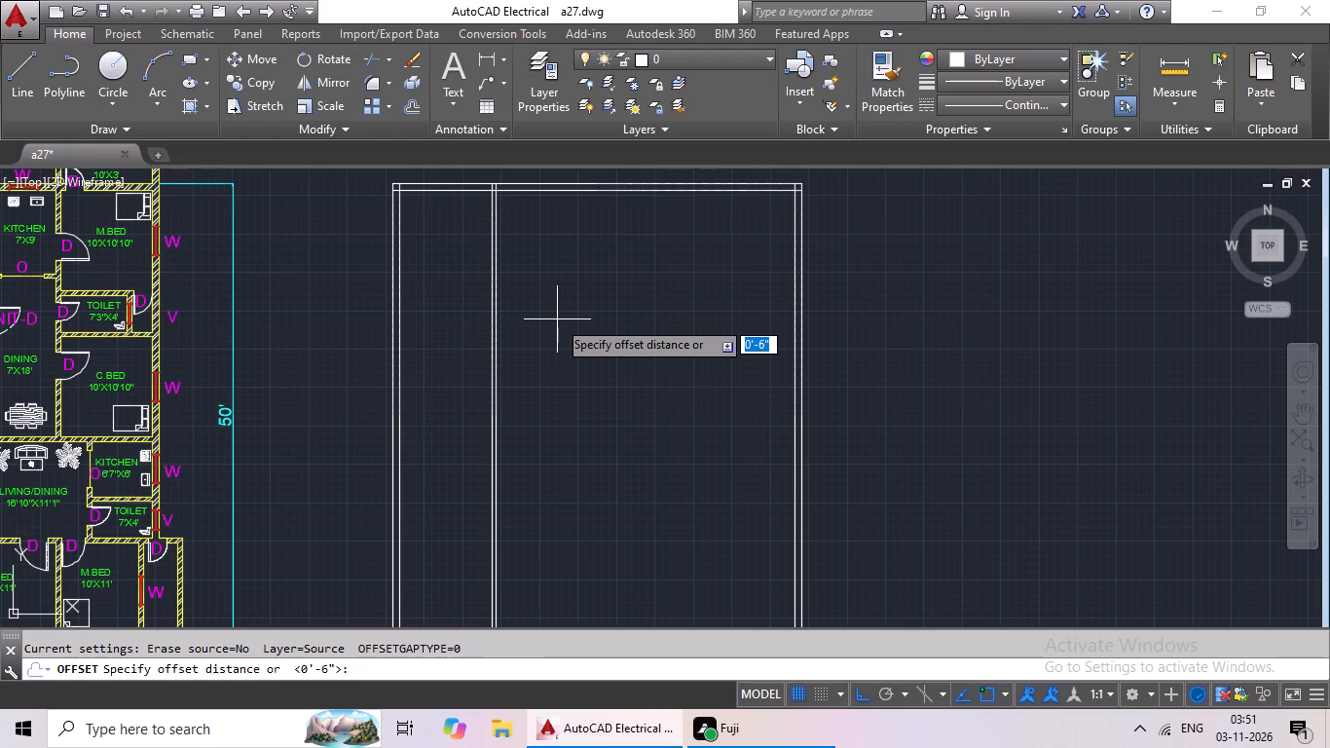
{"action": "key", "text": "7"}
{"action": "key", "text": "apostrophe"}
{"action": "key", "text": "Return"}
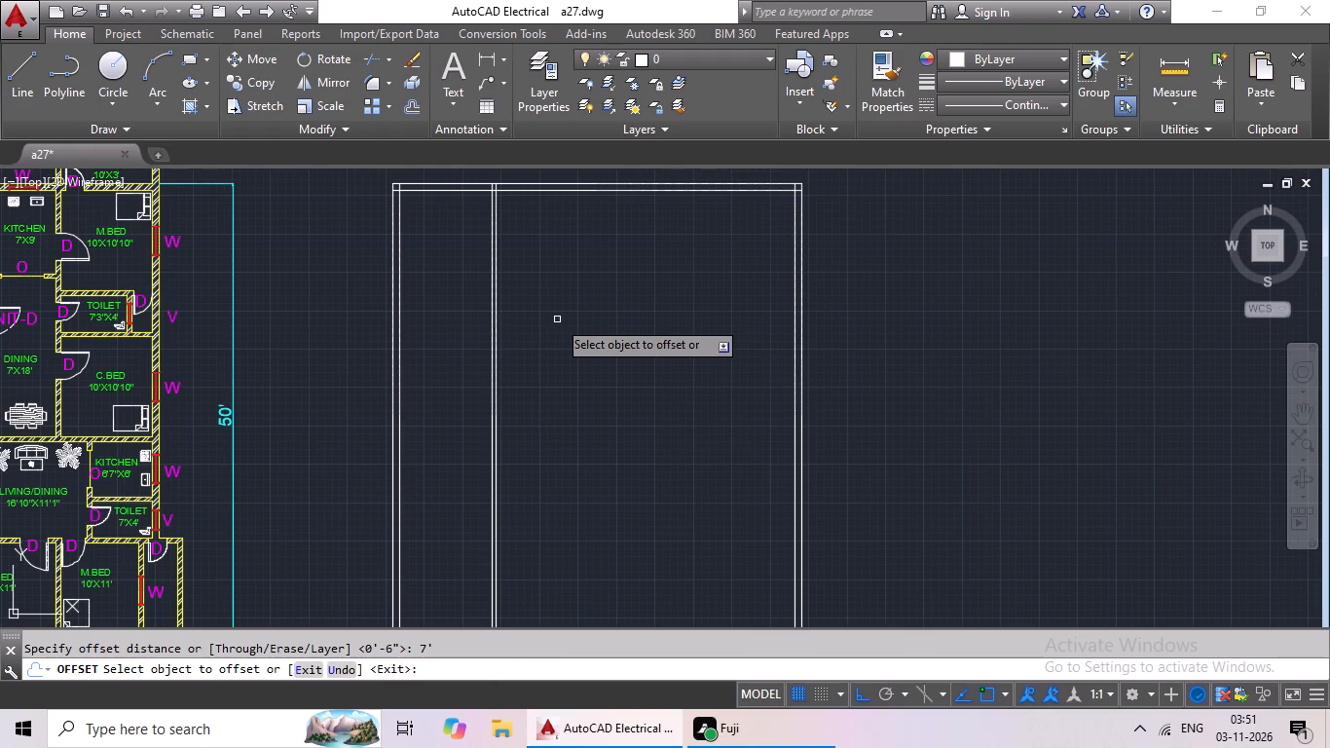
{"action": "left_click_drag", "start_coordinate": [496, 442], "coordinate": [542, 432]}
{"action": "left_click", "coordinate": [609, 414]}
{"action": "key", "text": "Escape"}
{"action": "key", "text": "Escape"}
{"action": "key", "text": "o"}
{"action": "key", "text": "Return"}
{"action": "type", "text": "6\""}
{"action": "key", "text": "Return"}
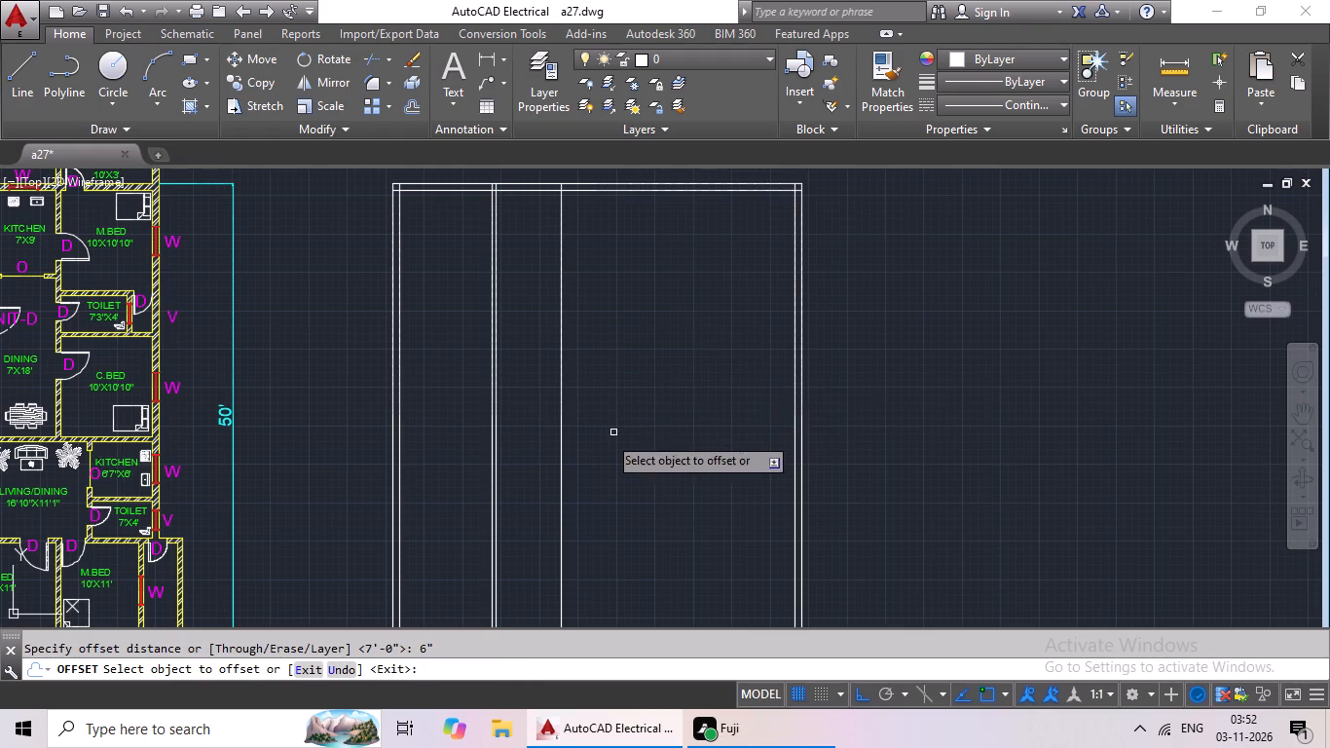
{"action": "left_click", "coordinate": [563, 474]}
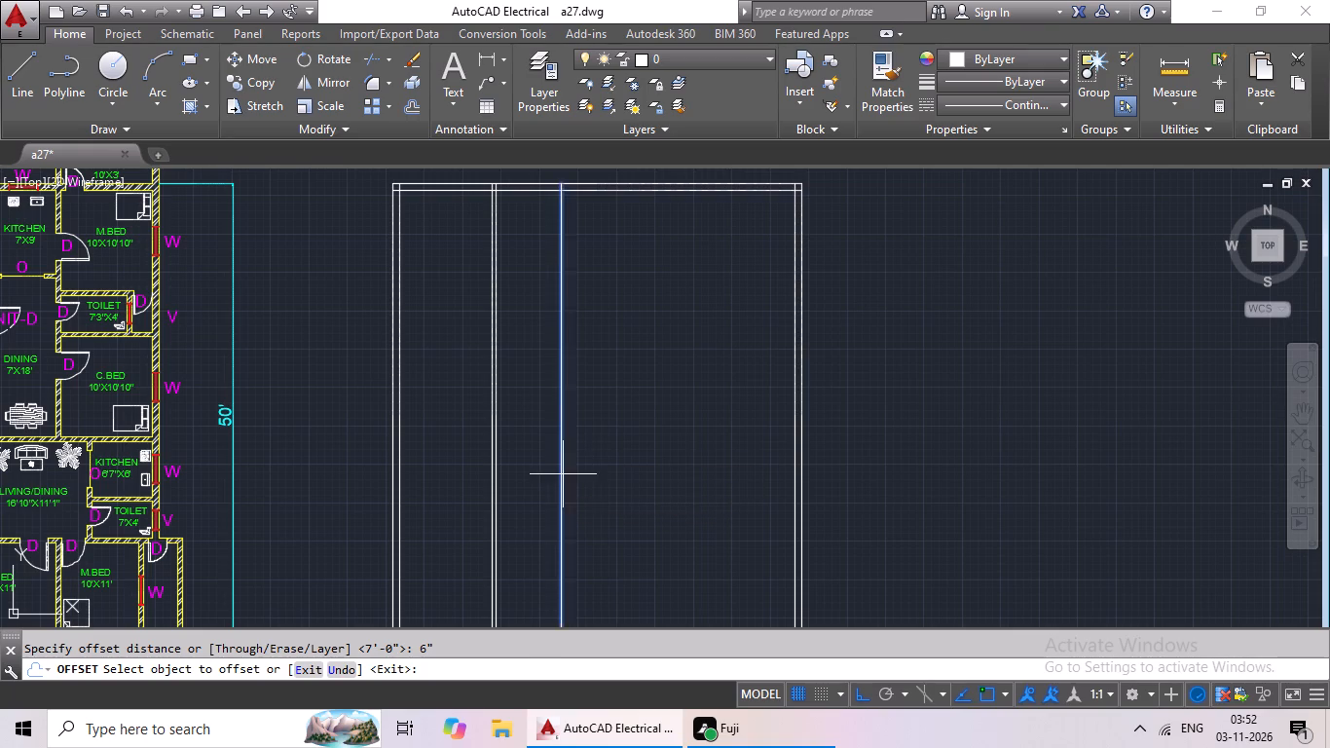
{"action": "left_click", "coordinate": [626, 459]}
{"action": "key", "text": "Escape"}
{"action": "key", "text": "Escape"}
{"action": "key", "text": "Escape"}
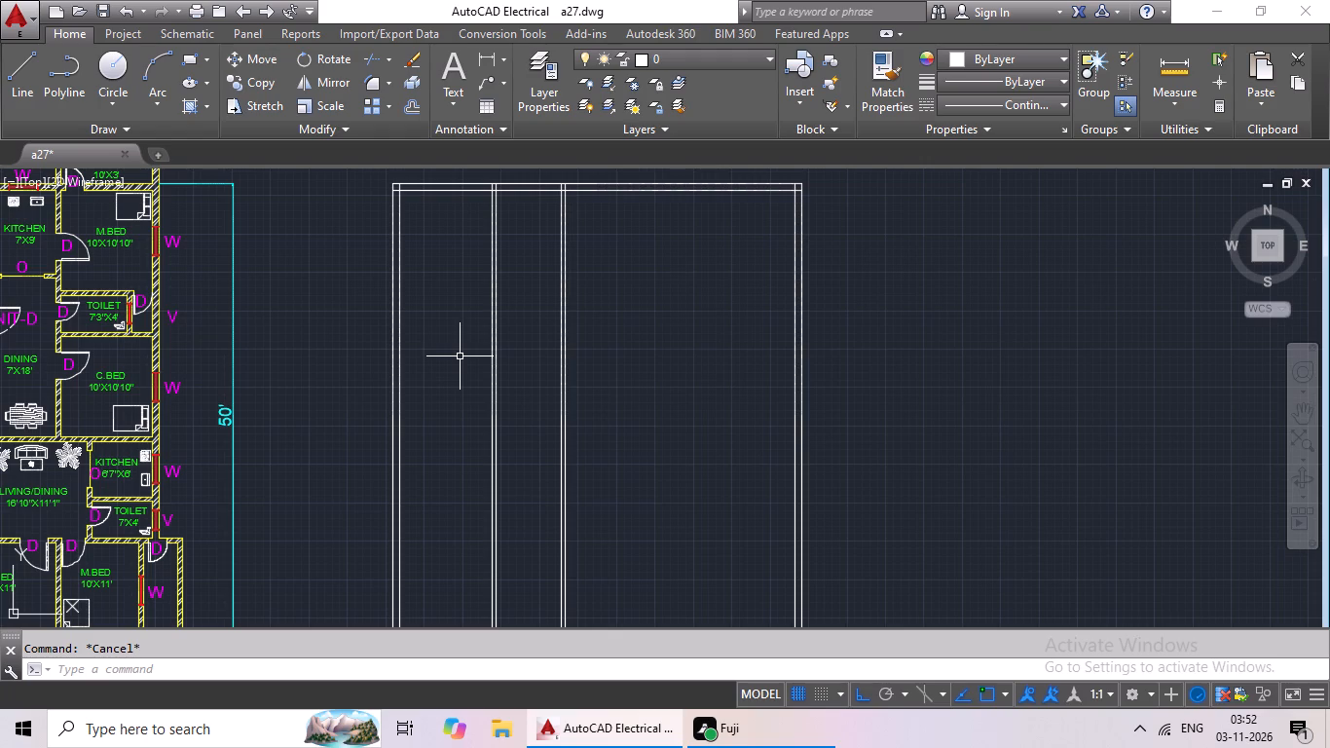
Offset the right outer wall's inner line 10' inward, and offset that copy a further 6" to form the right-hand vertical partition.
{"action": "middle_click_drag", "start_coordinate": [643, 405], "coordinate": [564, 419]}
{"action": "key", "text": "Escape"}
{"action": "key", "text": "Escape"}
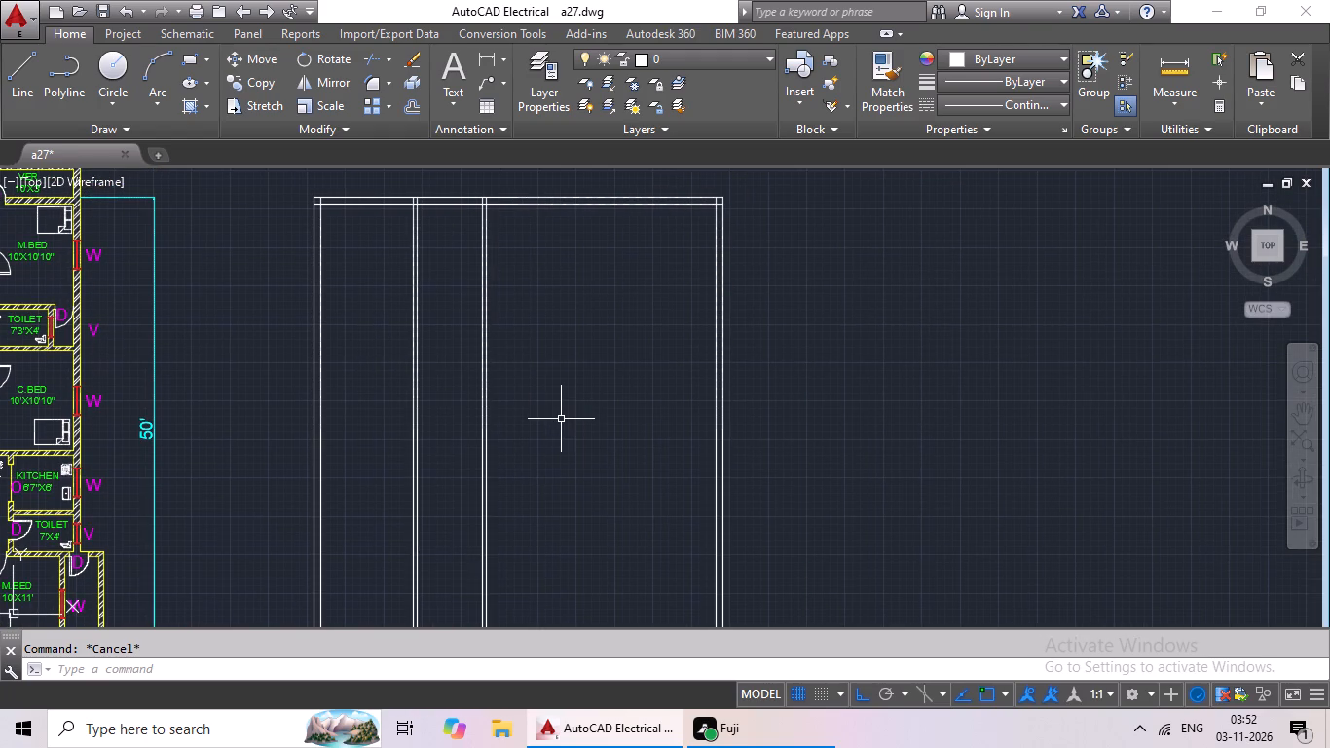
{"action": "key", "text": "Escape"}
{"action": "key", "text": "o"}
{"action": "key", "text": "Return"}
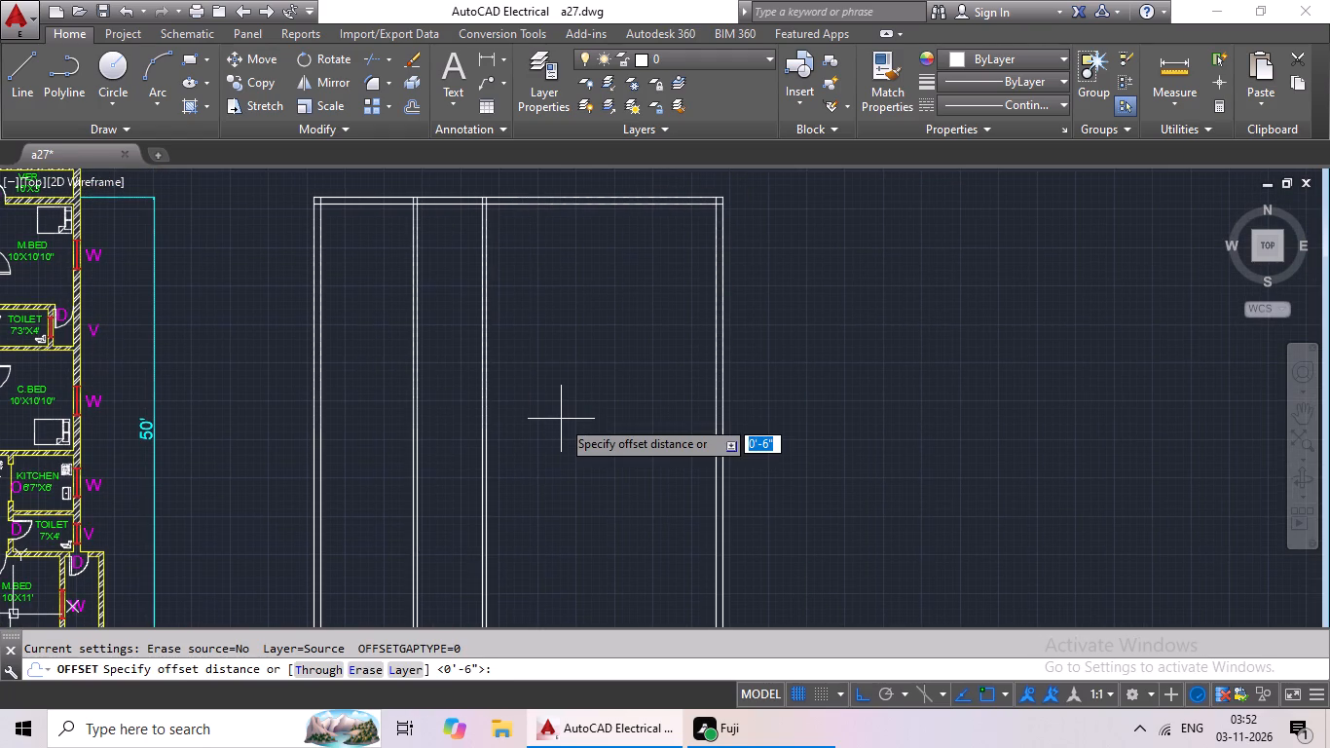
{"action": "type", "text": "10'"}
{"action": "key", "text": "Return"}
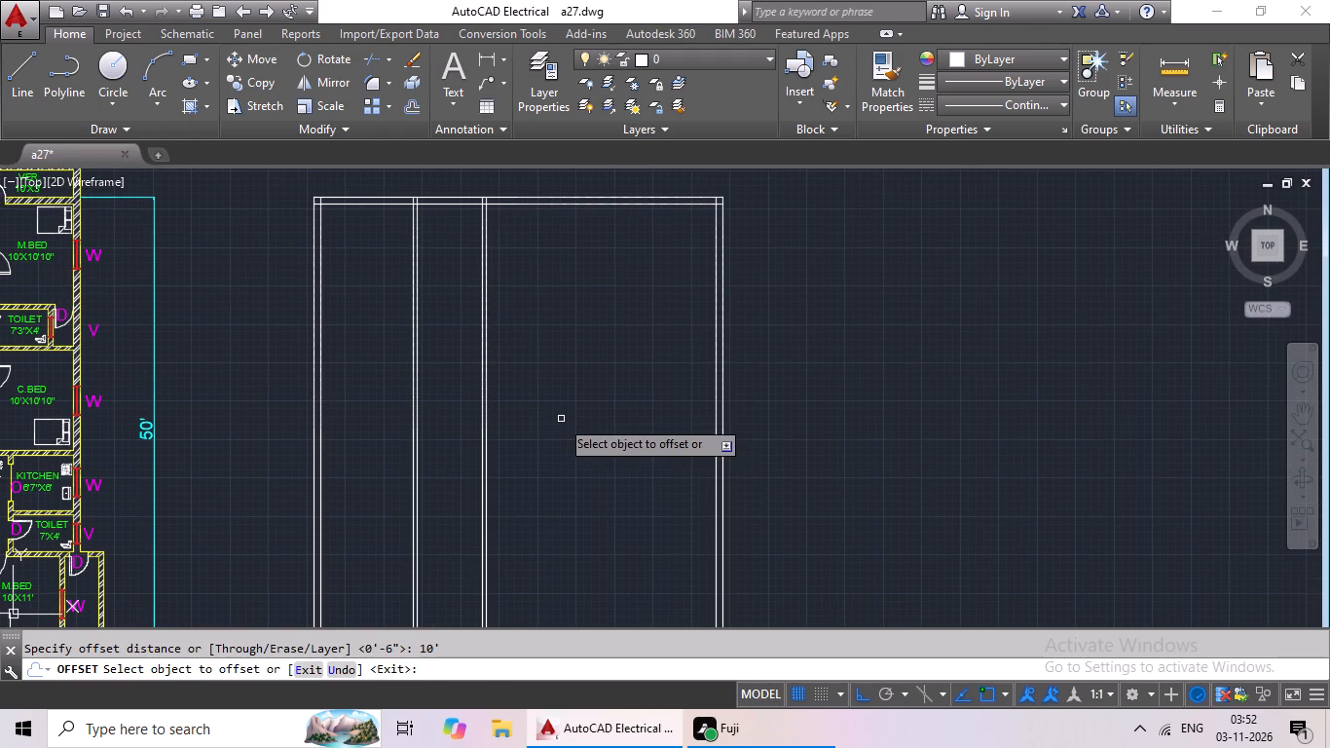
{"action": "left_click_drag", "start_coordinate": [715, 323], "coordinate": [683, 334]}
{"action": "left_click", "coordinate": [613, 352]}
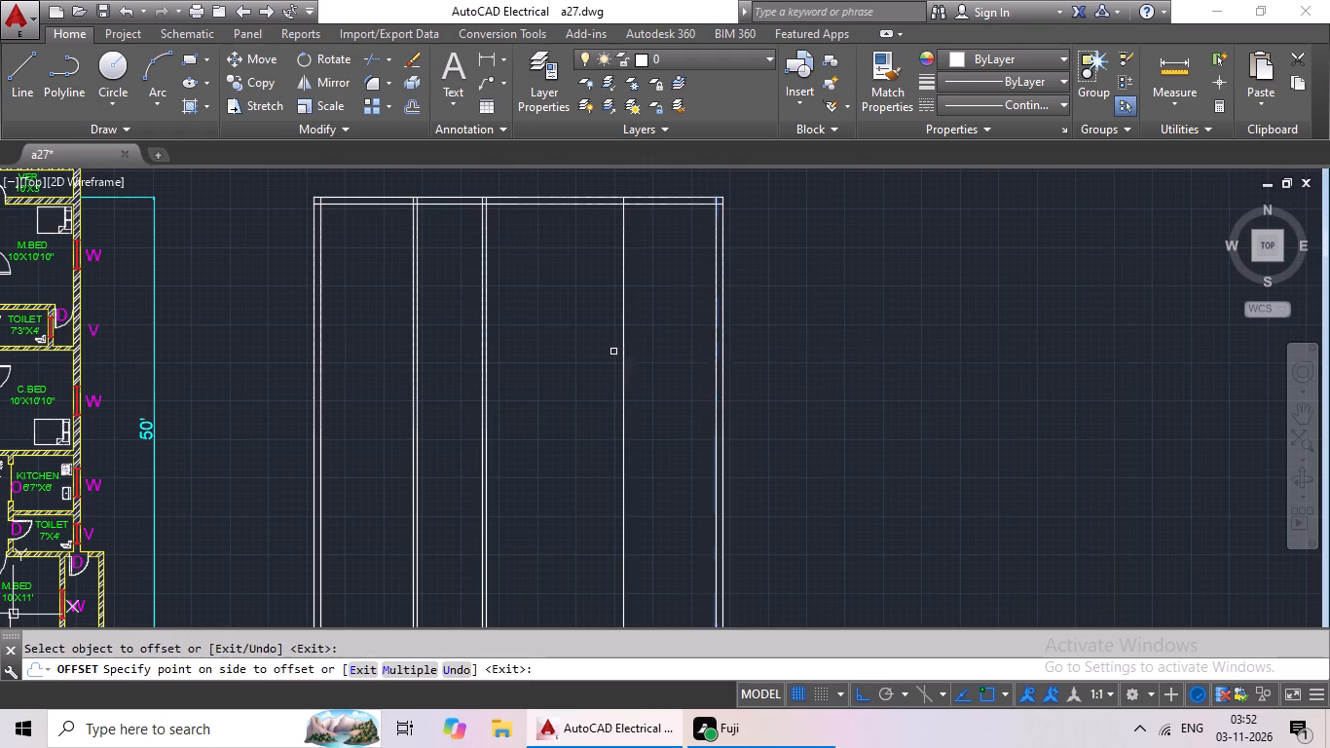
{"action": "key", "text": "Escape"}
{"action": "key", "text": "Escape"}
{"action": "key", "text": "o"}
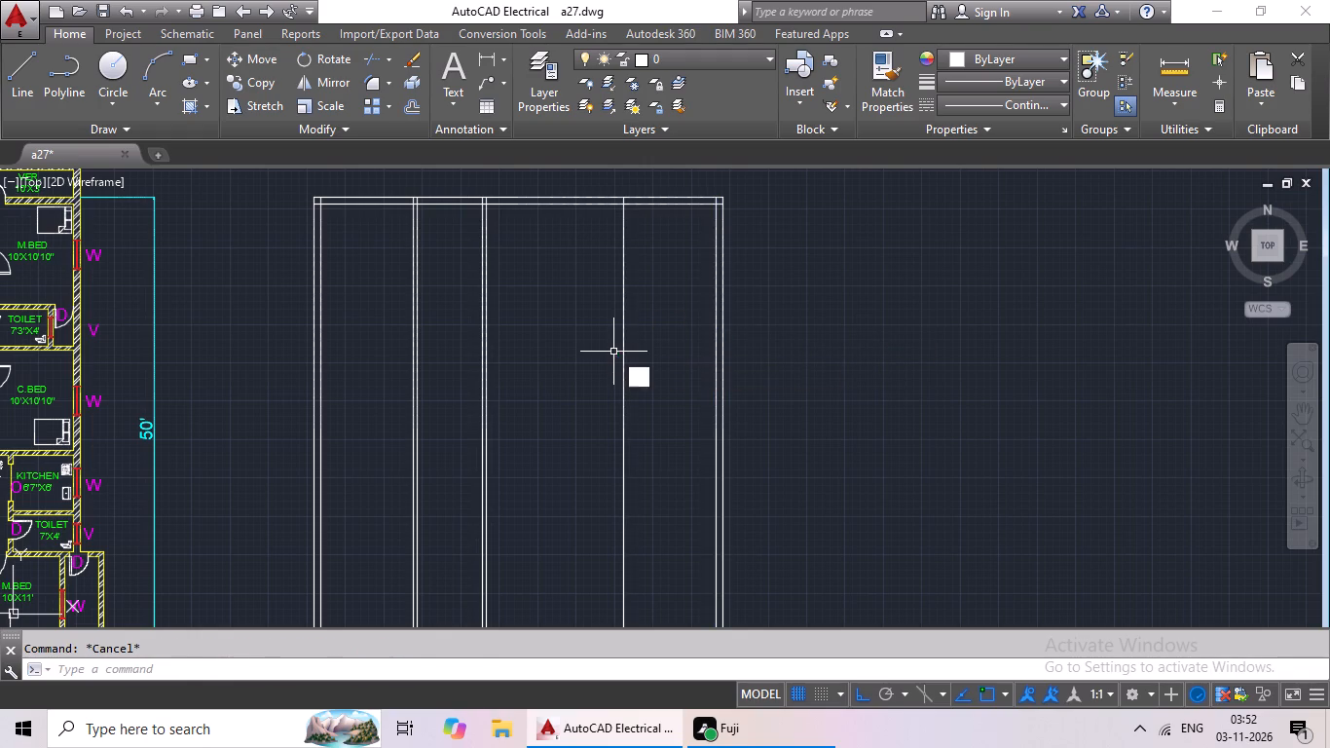
{"action": "key", "text": "Return"}
{"action": "type", "text": "6\""}
{"action": "key", "text": "Return"}
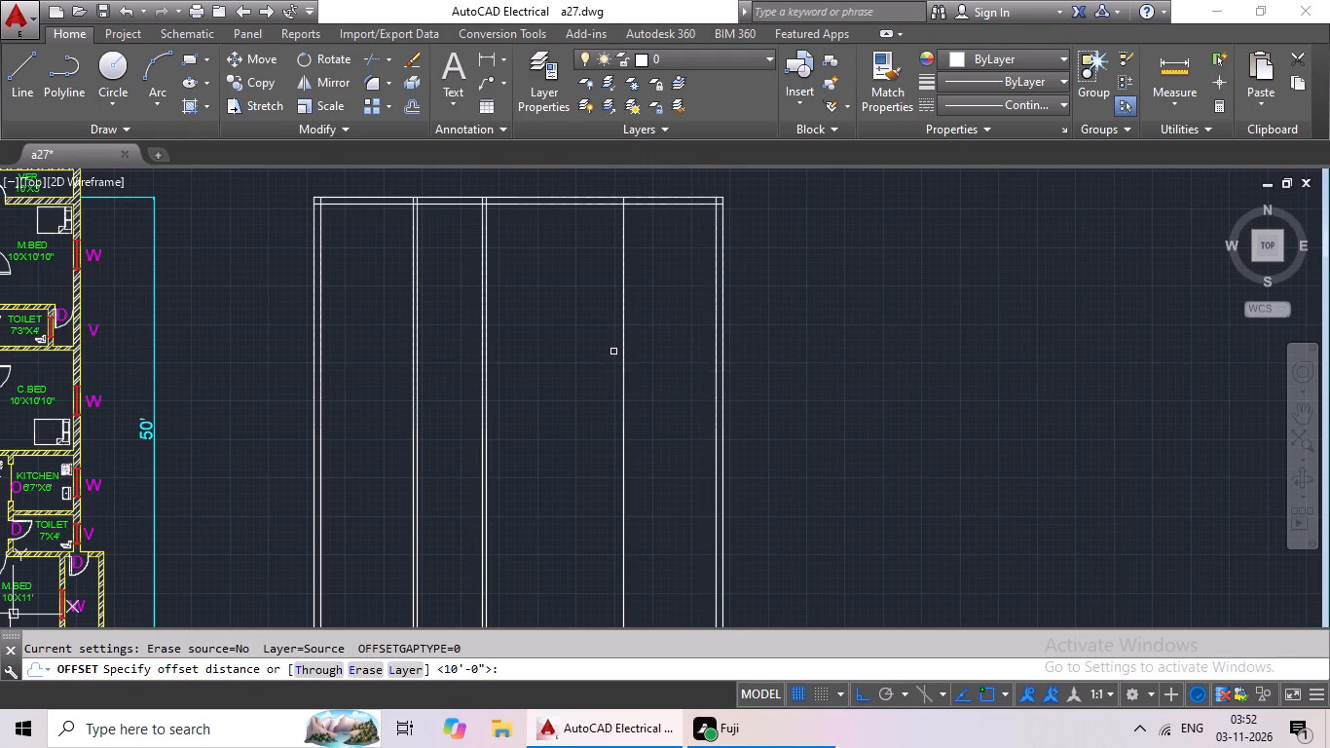
{"action": "left_click_drag", "start_coordinate": [624, 342], "coordinate": [601, 361]}
{"action": "left_click", "coordinate": [598, 363]}
{"action": "key", "text": "Escape"}
{"action": "key", "text": "Escape"}
Offset the right-hand partition's inner line 7' towards the plan's centre, and offset the copy 6" to form a fourth vertical partition.
{"action": "key", "text": "o"}
{"action": "key", "text": "Return"}
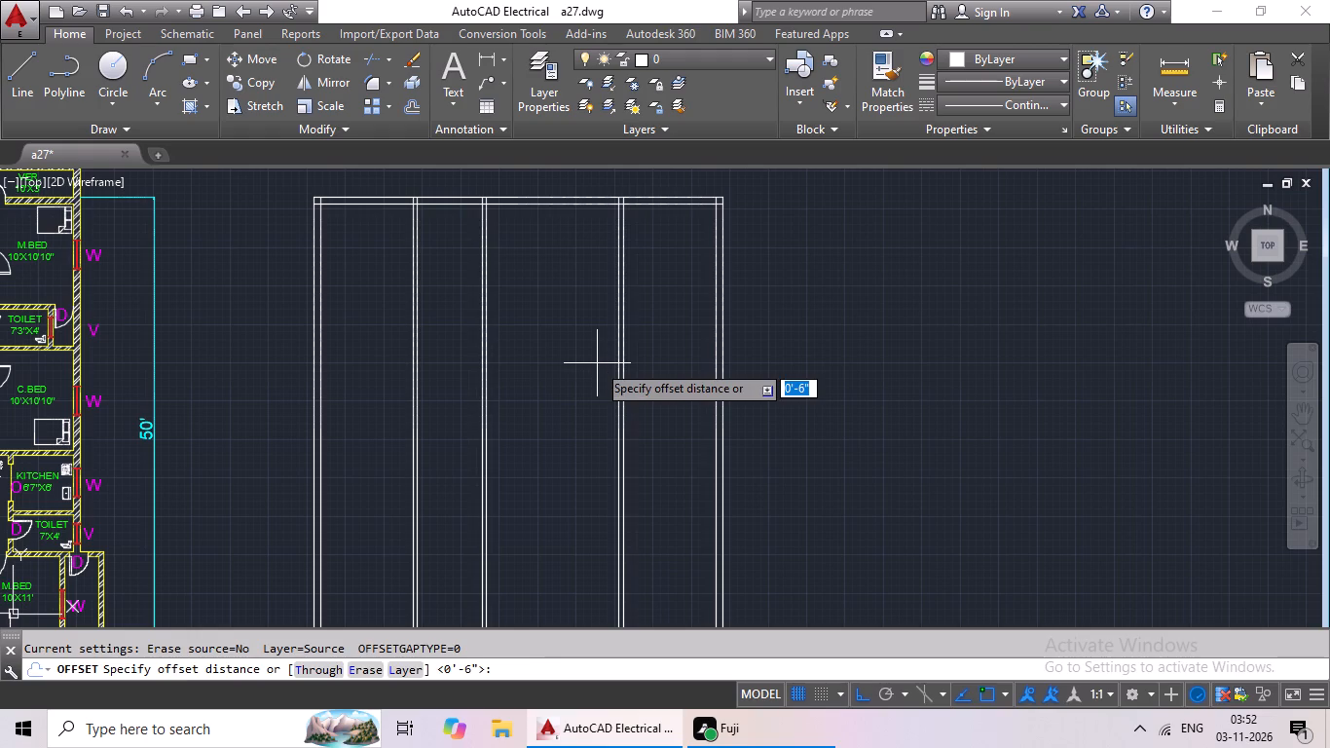
{"action": "key", "text": "Escape"}
{"action": "key", "text": "Escape"}
{"action": "key", "text": "o"}
{"action": "key", "text": "Return"}
{"action": "type", "text": "7'"}
{"action": "key", "text": "Return"}
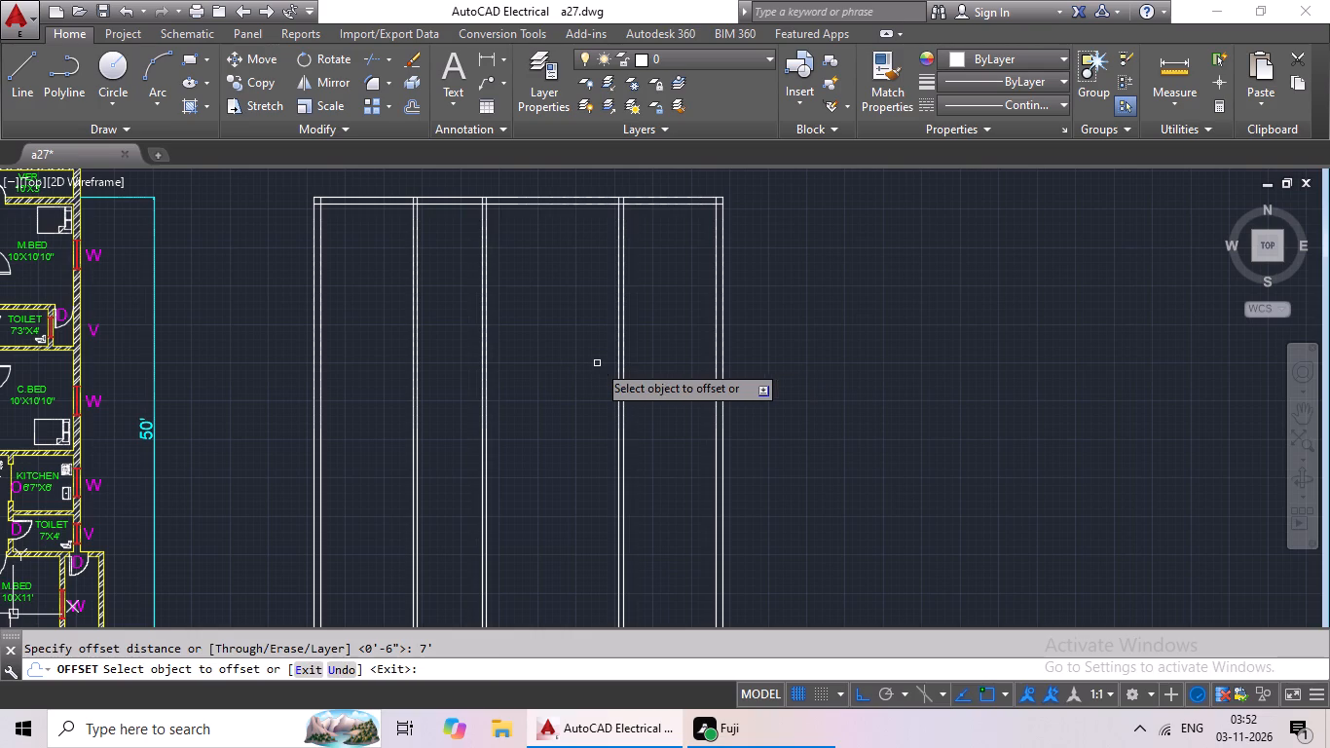
{"action": "left_click_drag", "start_coordinate": [616, 399], "coordinate": [600, 411]}
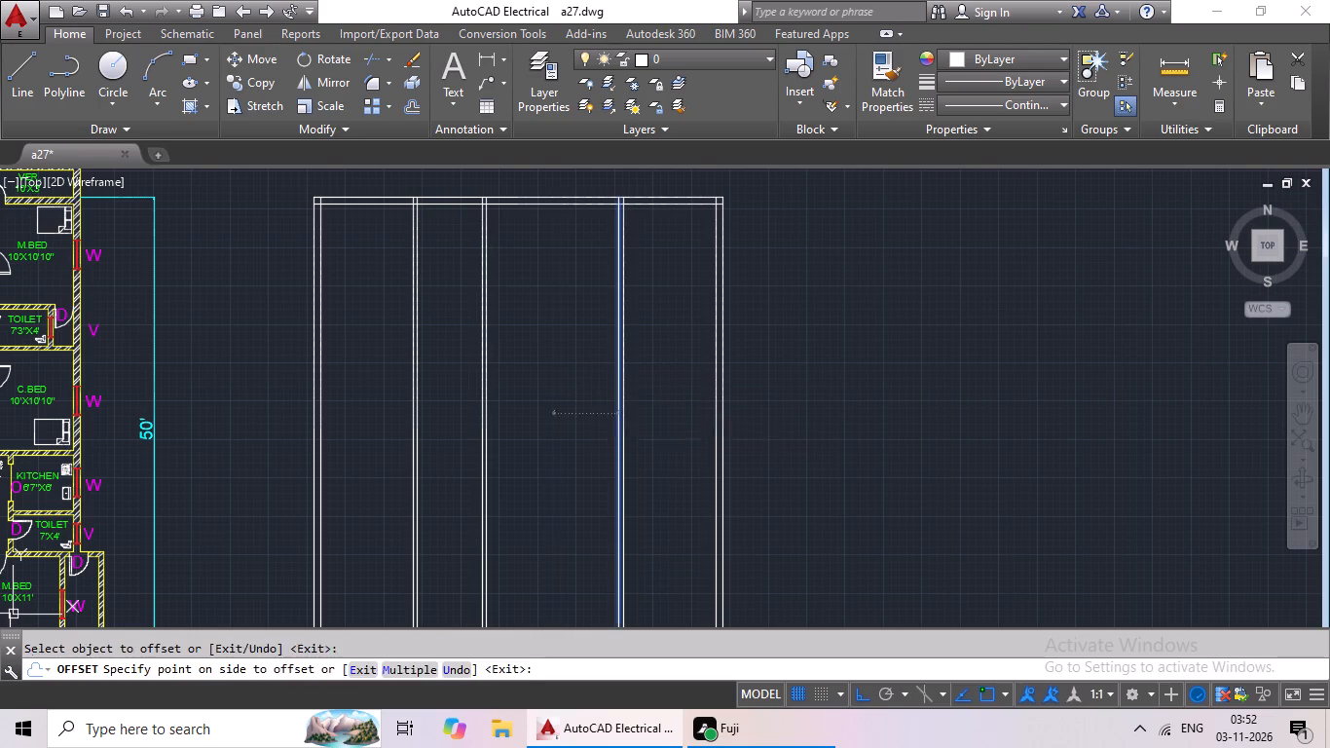
{"action": "left_click", "coordinate": [592, 414]}
{"action": "key", "text": "Escape"}
{"action": "key", "text": "Escape"}
{"action": "key", "text": "o"}
{"action": "key", "text": "Return"}
{"action": "type", "text": "6\""}
{"action": "key", "text": "Return"}
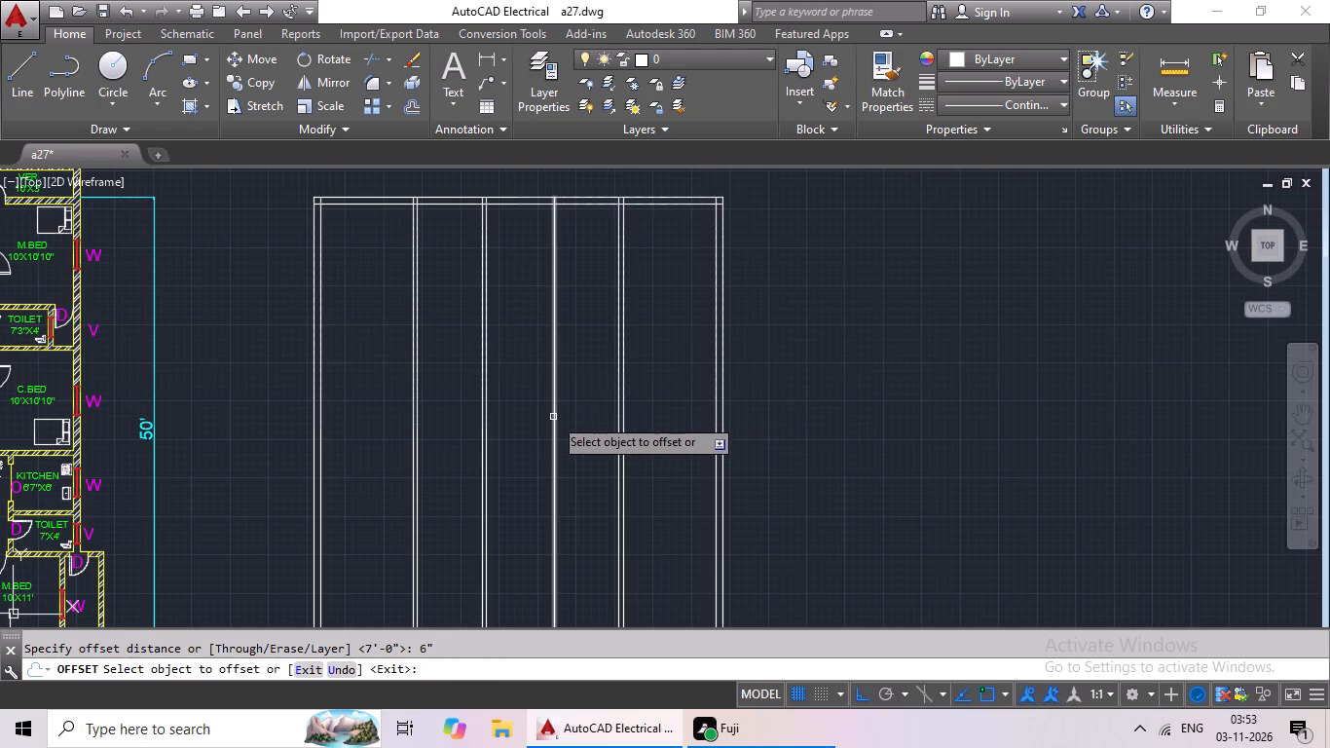
{"action": "left_click", "coordinate": [553, 414]}
{"action": "left_click", "coordinate": [536, 421]}
{"action": "scroll", "coordinate": [573, 301], "scroll_direction": "up", "scroll_amount": 1}
{"action": "middle_click_drag", "start_coordinate": [573, 296], "coordinate": [573, 370]}
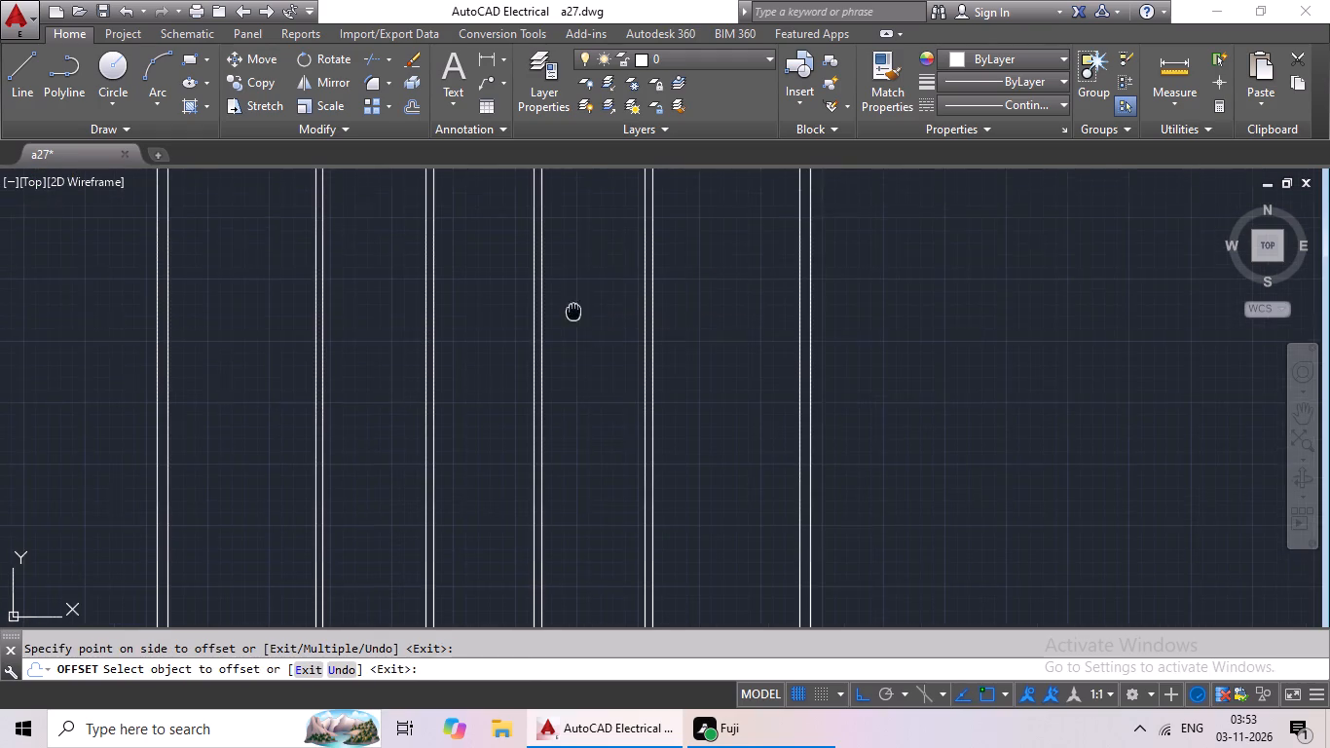
{"action": "middle_click_drag", "start_coordinate": [573, 370], "coordinate": [571, 404]}
{"action": "scroll", "coordinate": [563, 332], "scroll_direction": "up", "scroll_amount": 1}
{"action": "key", "text": "Escape"}
{"action": "key", "text": "Escape"}
Offset the top outer wall's inner line 10'10" downward, and offset that copy 6" further down to form a horizontal partition.
{"action": "key", "text": "o"}
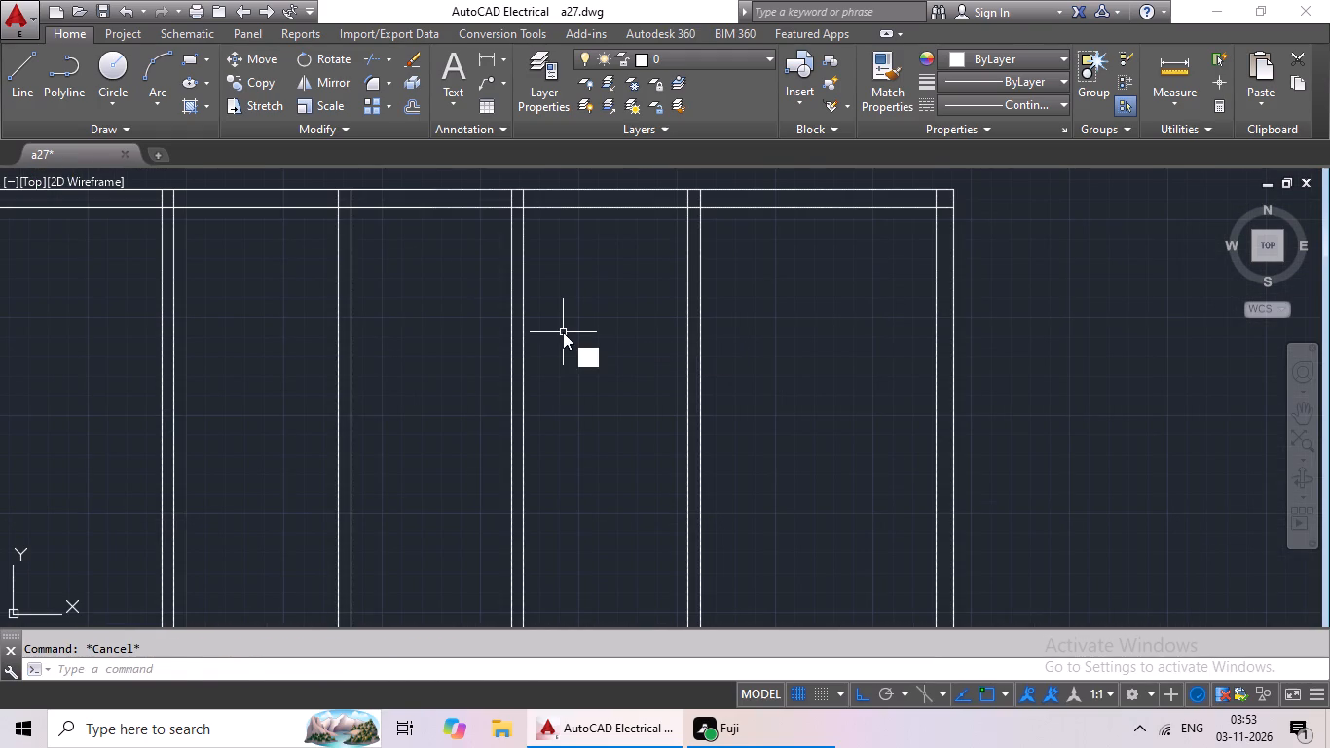
{"action": "key", "text": "Return"}
{"action": "type", "text": "10'"}
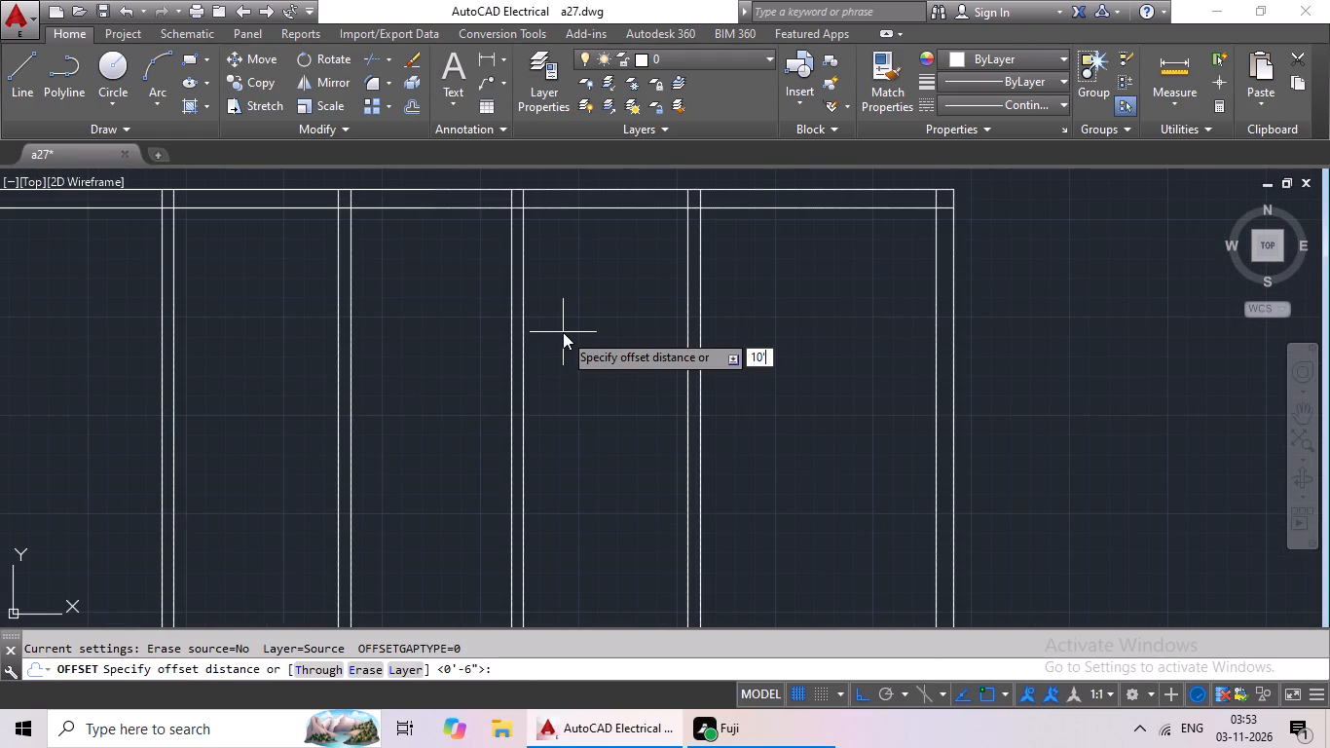
{"action": "type", "text": "10\""}
{"action": "key", "text": "Return"}
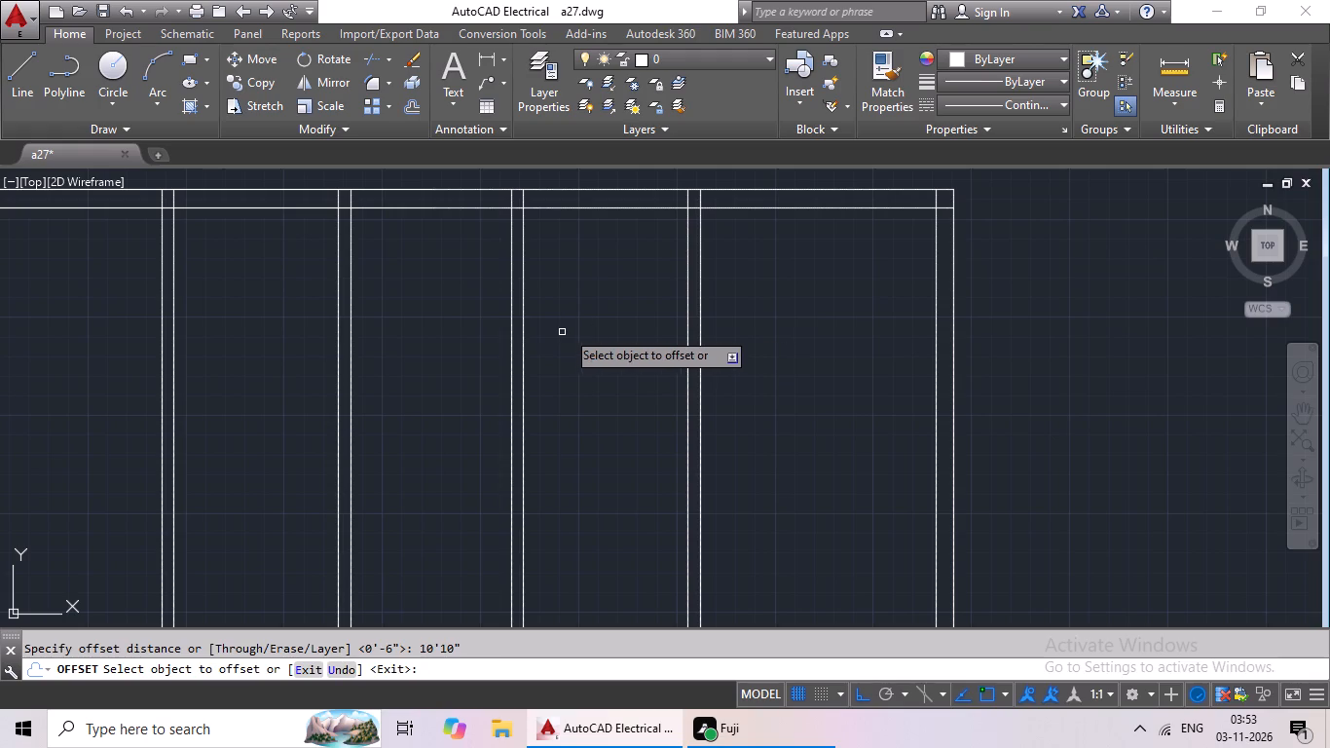
{"action": "left_click_drag", "start_coordinate": [868, 206], "coordinate": [857, 236]}
{"action": "left_click", "coordinate": [837, 331]}
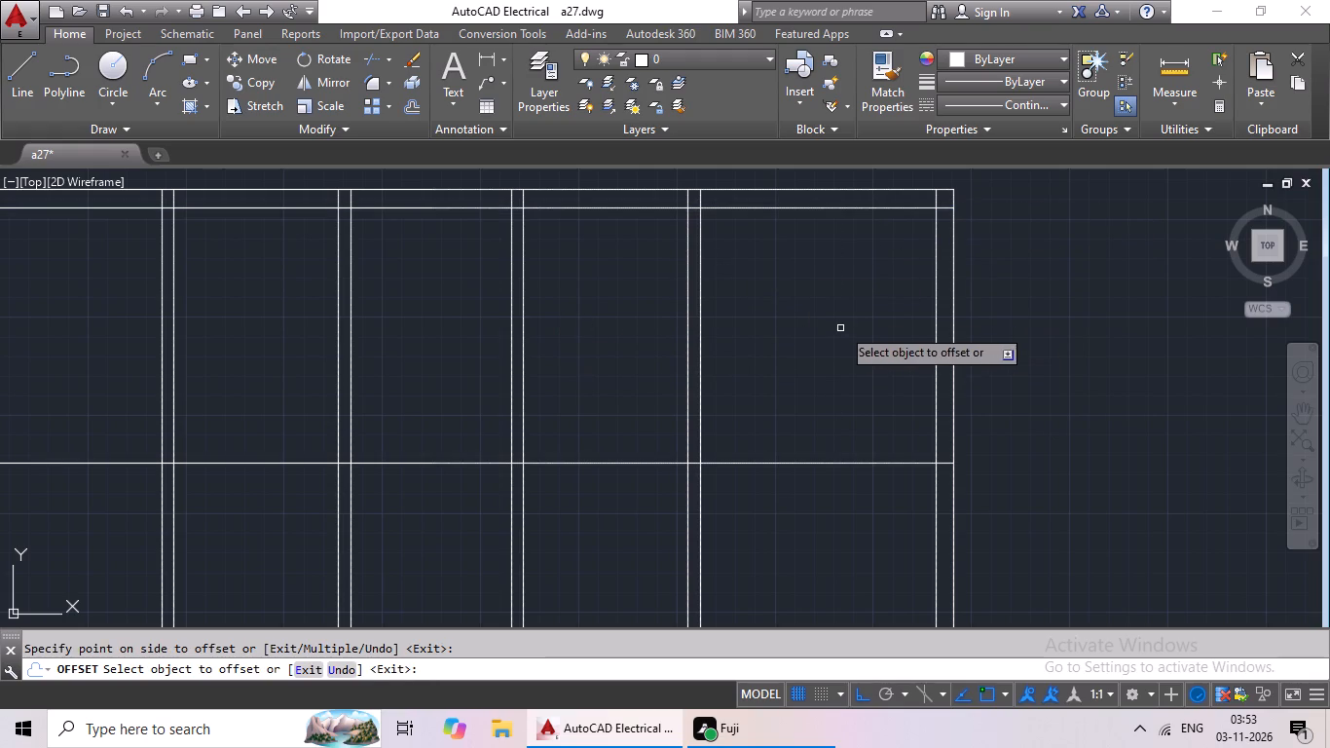
{"action": "scroll", "coordinate": [844, 303], "scroll_direction": "down", "scroll_amount": 1}
{"action": "middle_click_drag", "start_coordinate": [844, 303], "coordinate": [886, 275]}
{"action": "scroll", "coordinate": [891, 280], "scroll_direction": "down", "scroll_amount": 1}
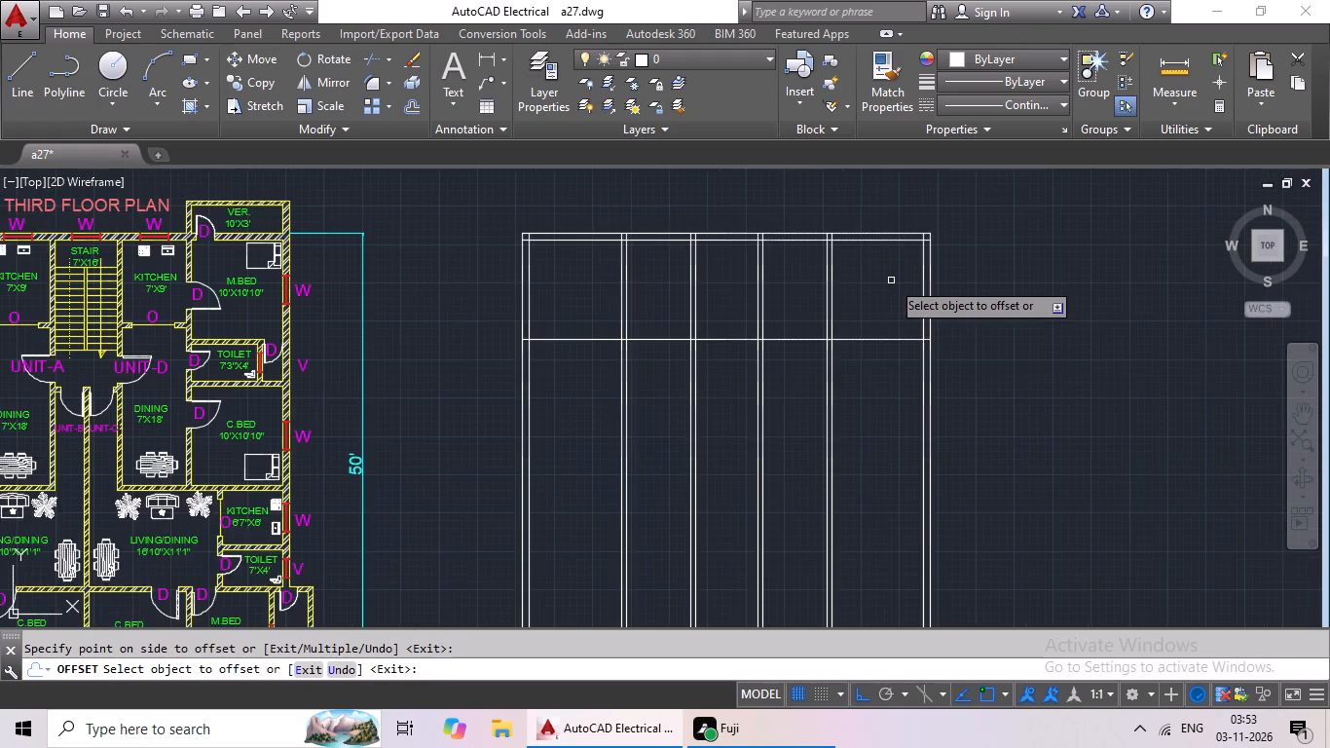
{"action": "middle_click_drag", "start_coordinate": [890, 280], "coordinate": [825, 280]}
{"action": "key", "text": "Escape"}
{"action": "key", "text": "Escape"}
{"action": "key", "text": "o"}
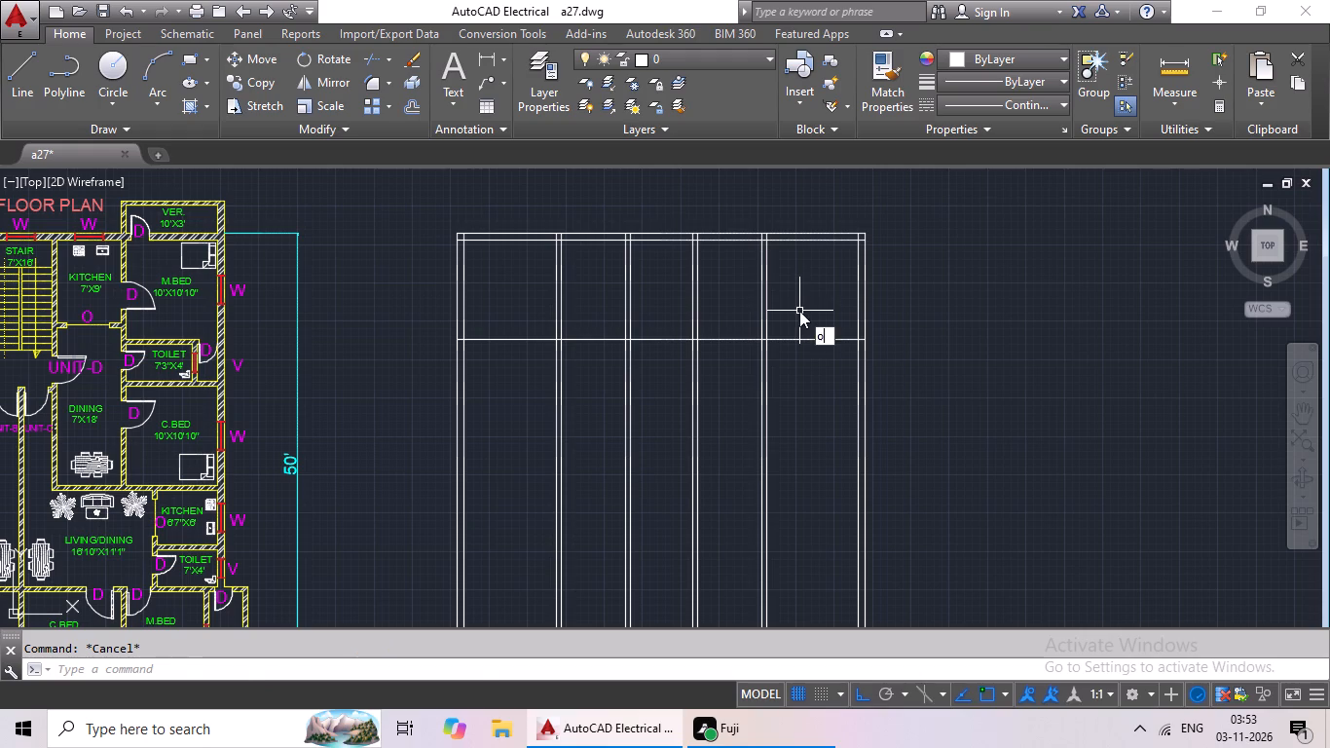
{"action": "key", "text": "Return"}
{"action": "type", "text": "6\""}
{"action": "key", "text": "Return"}
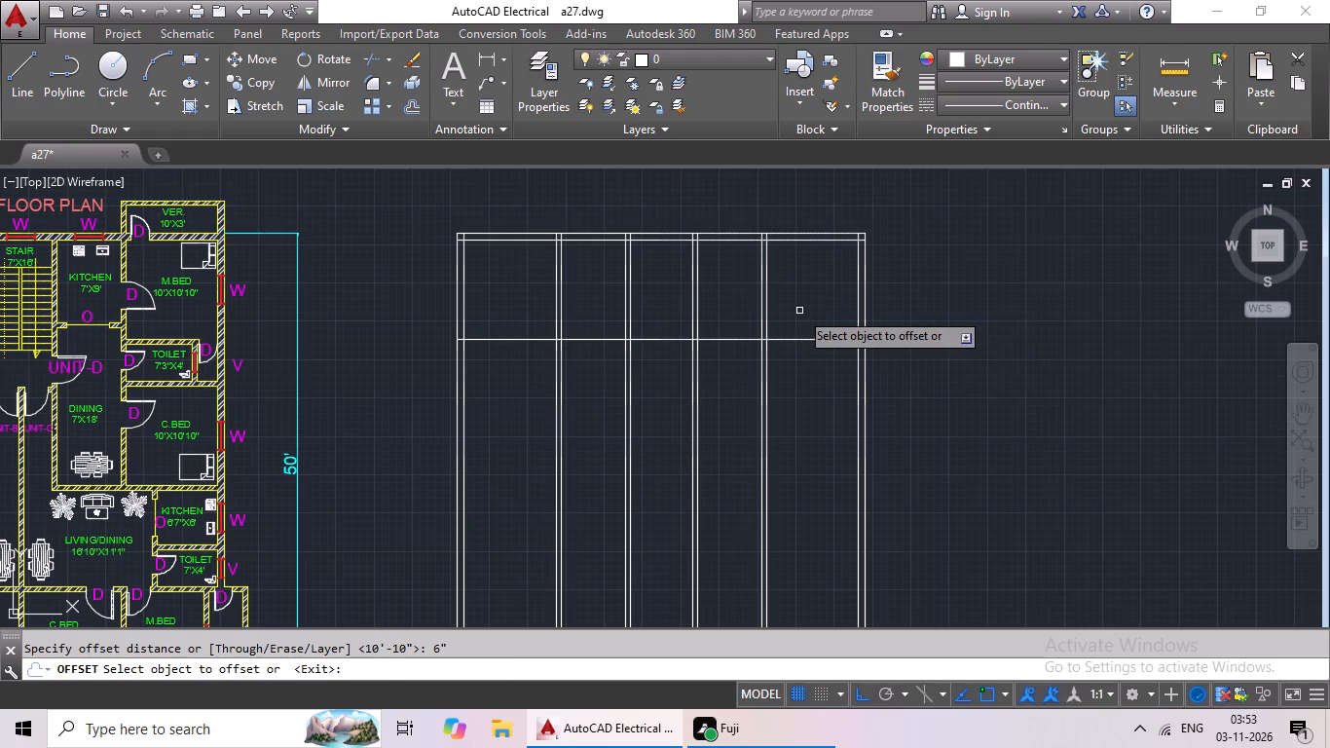
{"action": "left_click_drag", "start_coordinate": [802, 339], "coordinate": [802, 355]}
{"action": "left_click", "coordinate": [802, 379]}
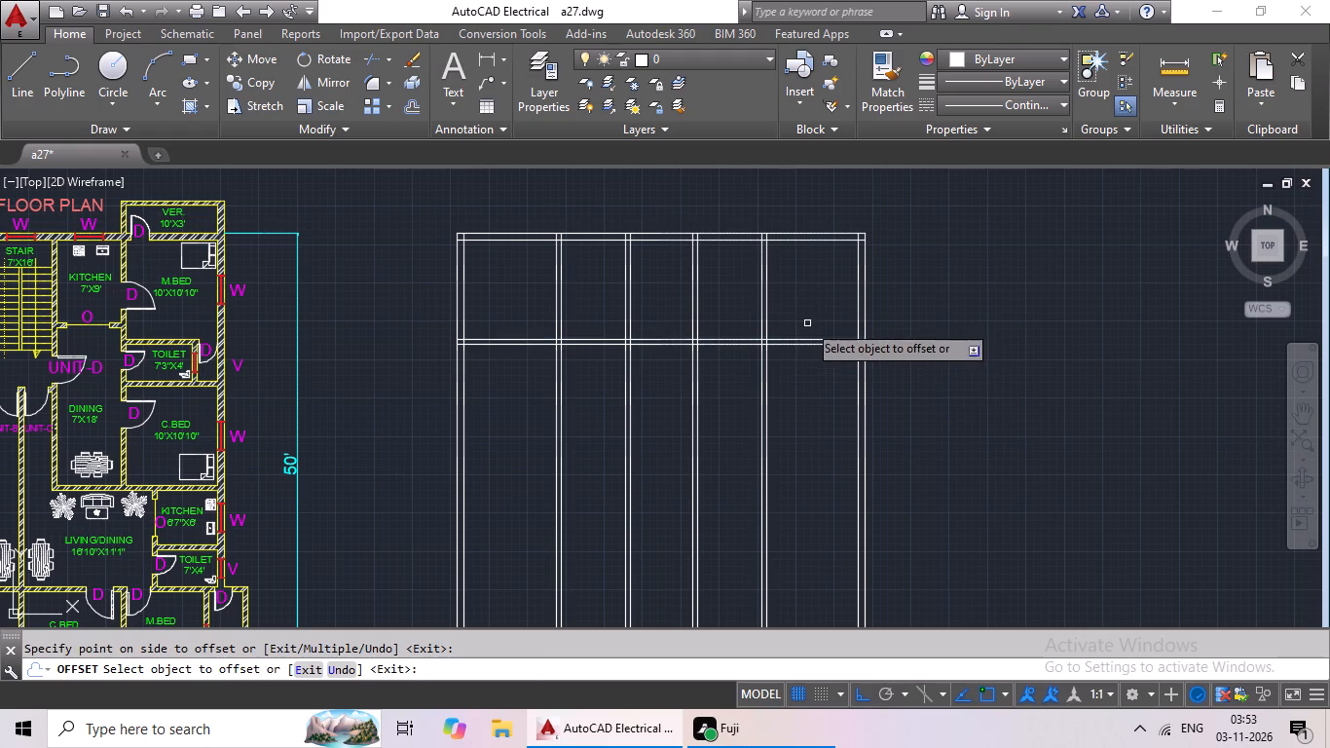
{"action": "middle_click_drag", "start_coordinate": [807, 323], "coordinate": [823, 301]}
{"action": "scroll", "coordinate": [825, 299], "scroll_direction": "up", "scroll_amount": 1}
{"action": "key", "text": "Escape"}
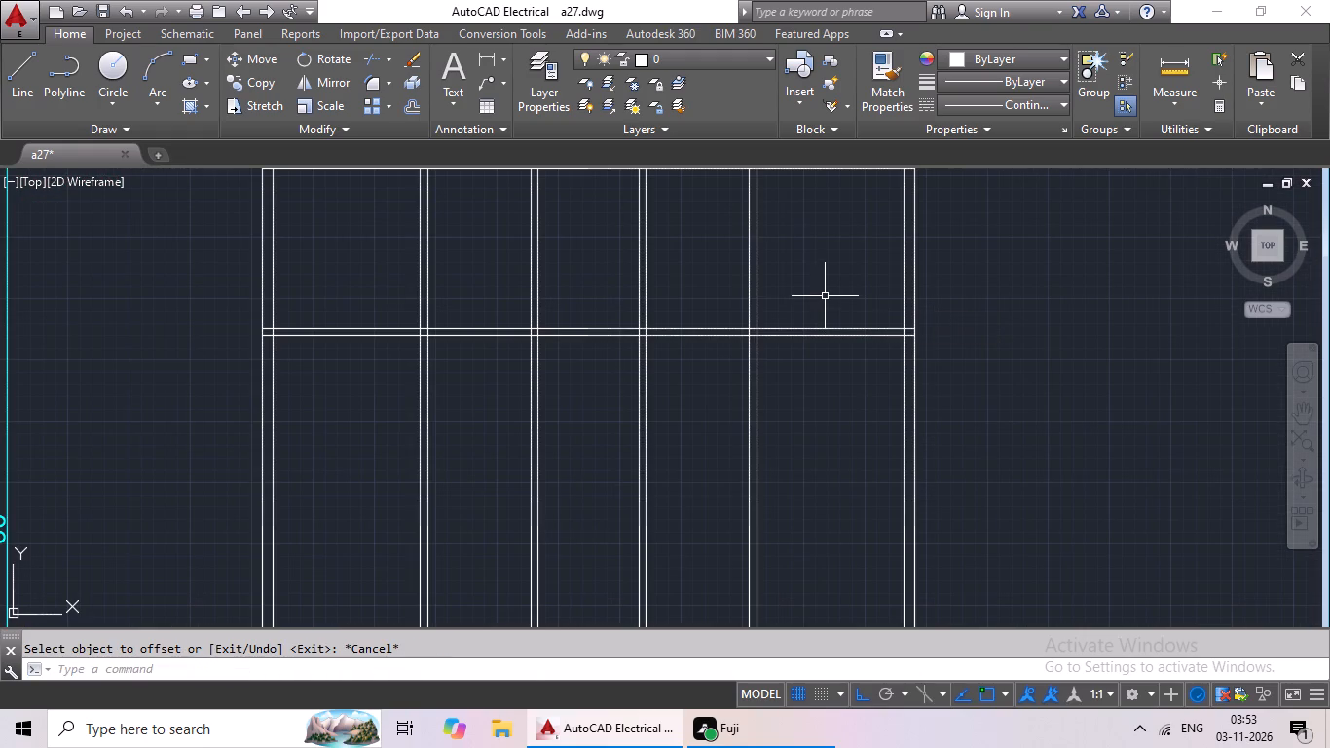
Trim both lines of the horizontal partition out of the three middle bays between the vertical partitions.
{"action": "key", "text": "t"}
{"action": "key", "text": "r"}
{"action": "key", "text": "space"}
{"action": "key", "text": "space"}
{"action": "scroll", "coordinate": [725, 361], "scroll_direction": "up", "scroll_amount": 1}
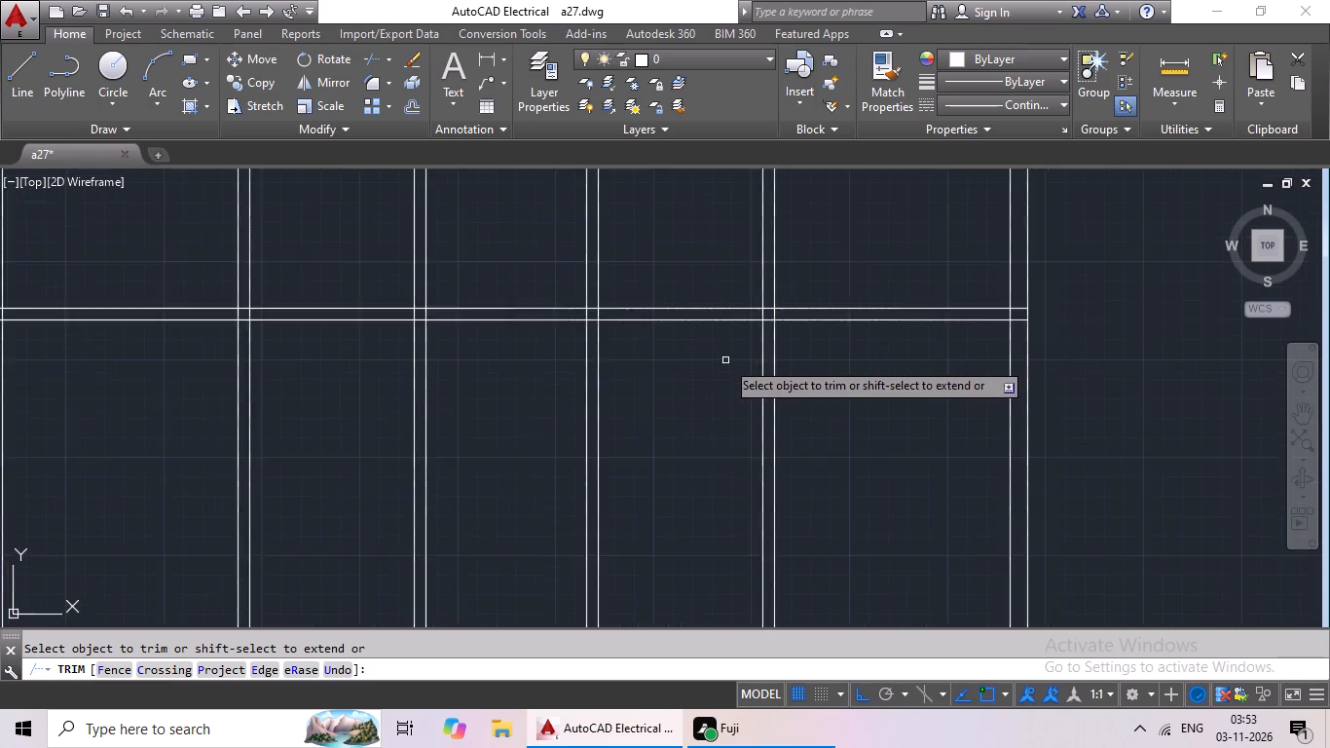
{"action": "scroll", "coordinate": [725, 357], "scroll_direction": "down", "scroll_amount": 2}
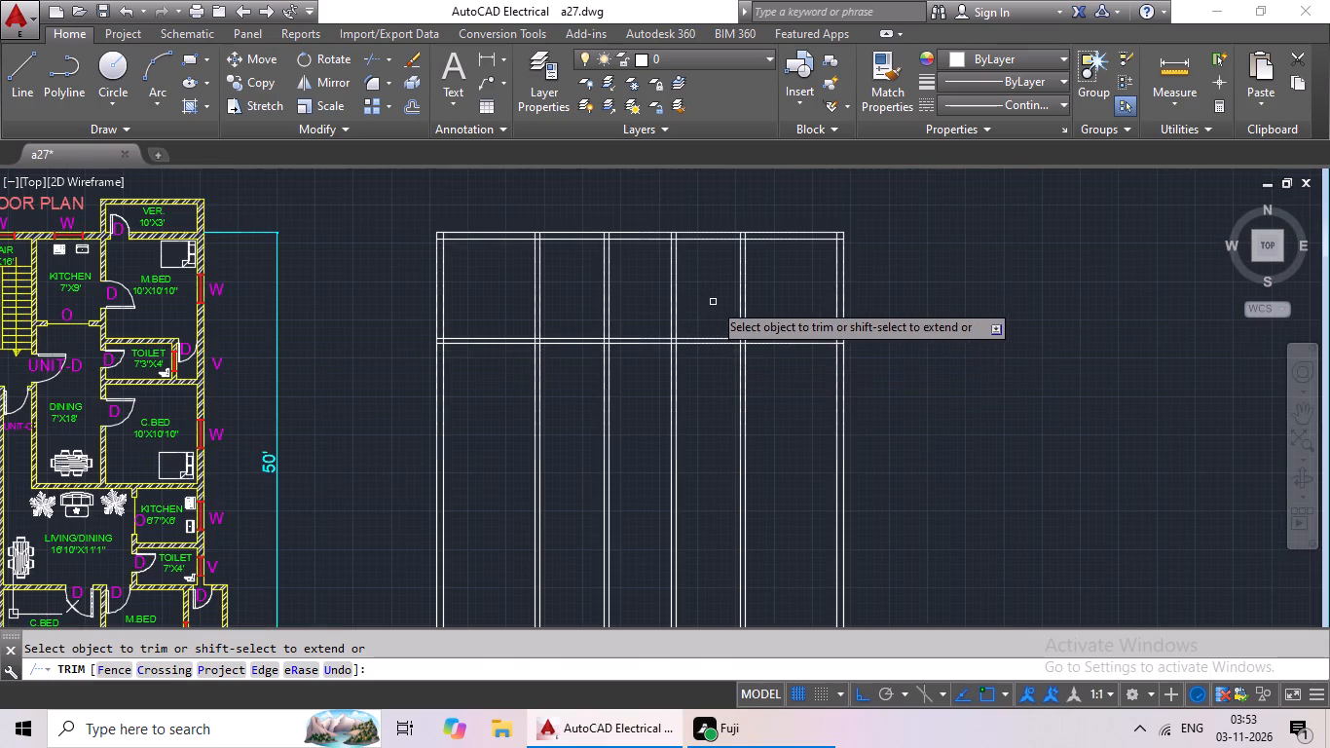
{"action": "left_click_drag", "start_coordinate": [713, 302], "coordinate": [695, 395]}
{"action": "left_click_drag", "start_coordinate": [695, 395], "coordinate": [698, 386]}
{"action": "left_click_drag", "start_coordinate": [640, 304], "coordinate": [631, 358]}
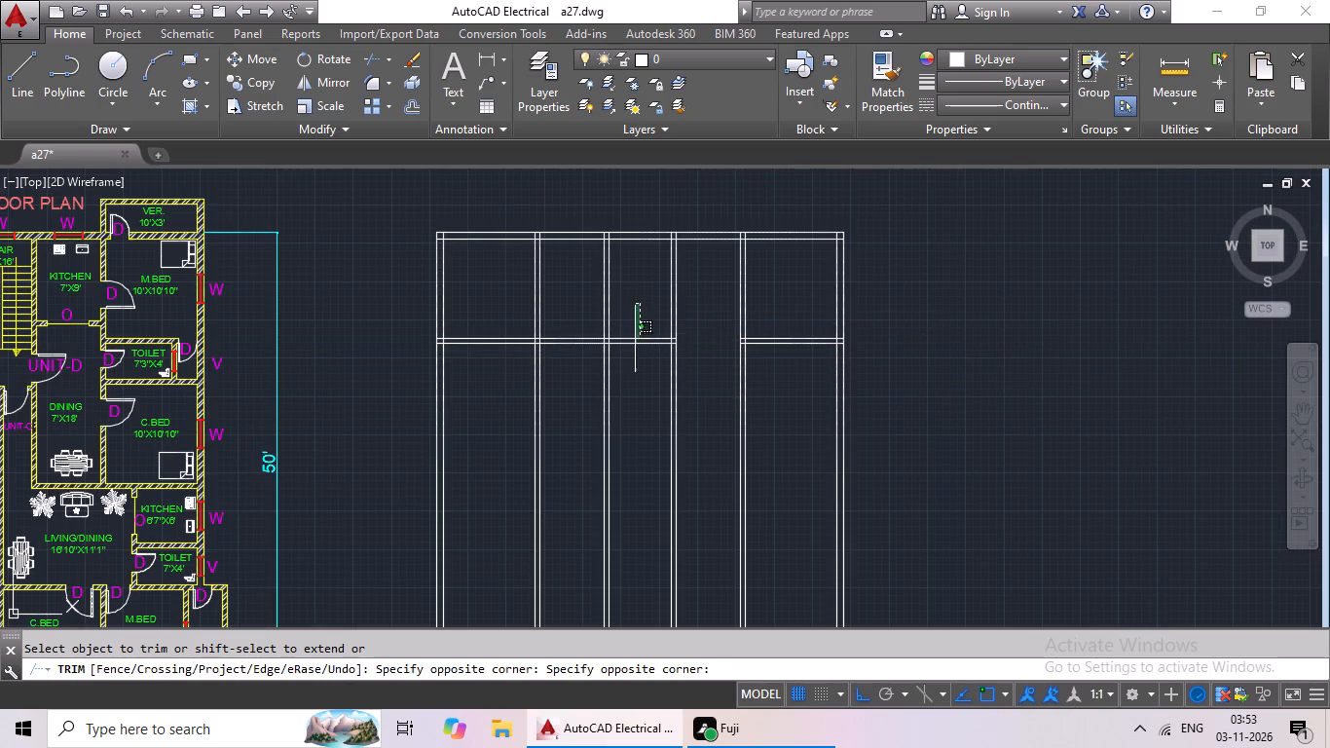
{"action": "left_click_drag", "start_coordinate": [631, 358], "coordinate": [620, 407]}
{"action": "left_click", "coordinate": [622, 403]}
{"action": "left_click_drag", "start_coordinate": [589, 309], "coordinate": [561, 381]}
{"action": "left_click", "coordinate": [561, 381]}
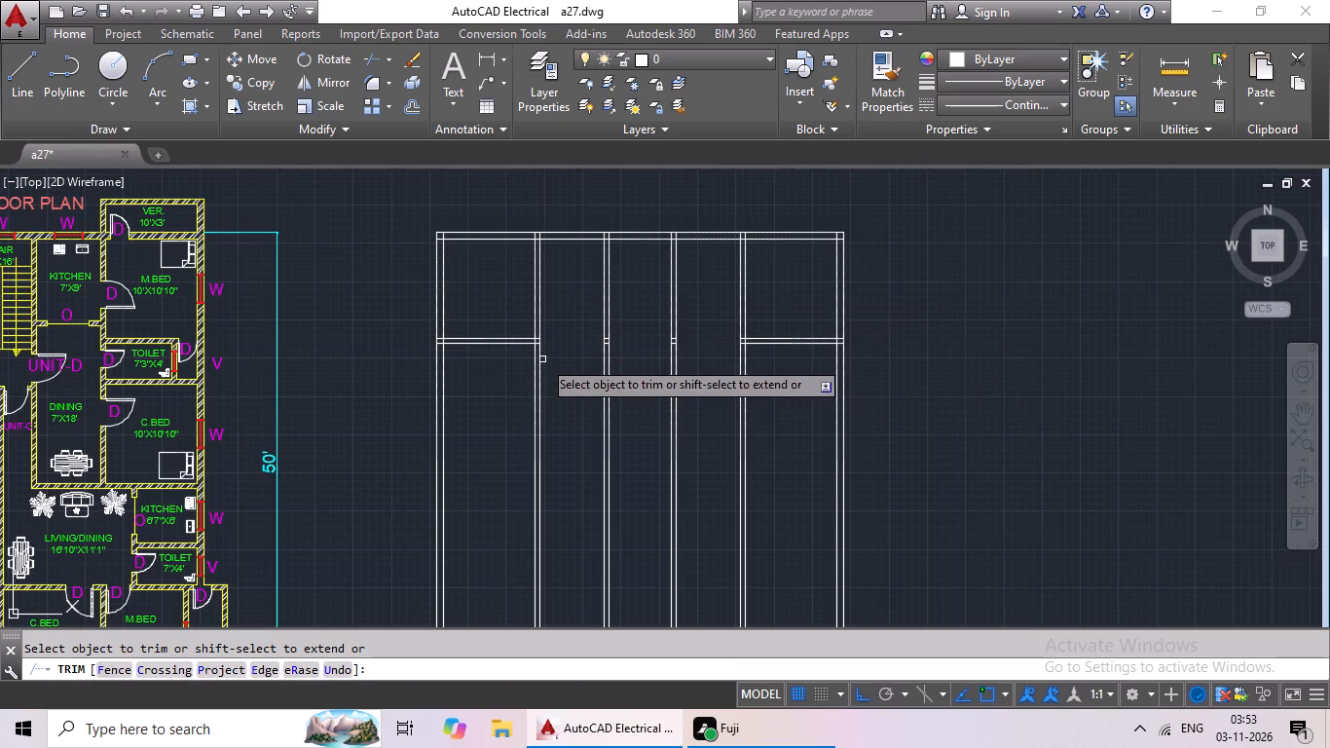
{"action": "key", "text": "Escape"}
{"action": "key", "text": "Escape"}
Erase the leftover horizontal line stubs inside the two central vertical partitions.
{"action": "scroll", "coordinate": [676, 342], "scroll_direction": "up", "scroll_amount": 4}
{"action": "left_click_drag", "start_coordinate": [676, 289], "coordinate": [669, 374]}
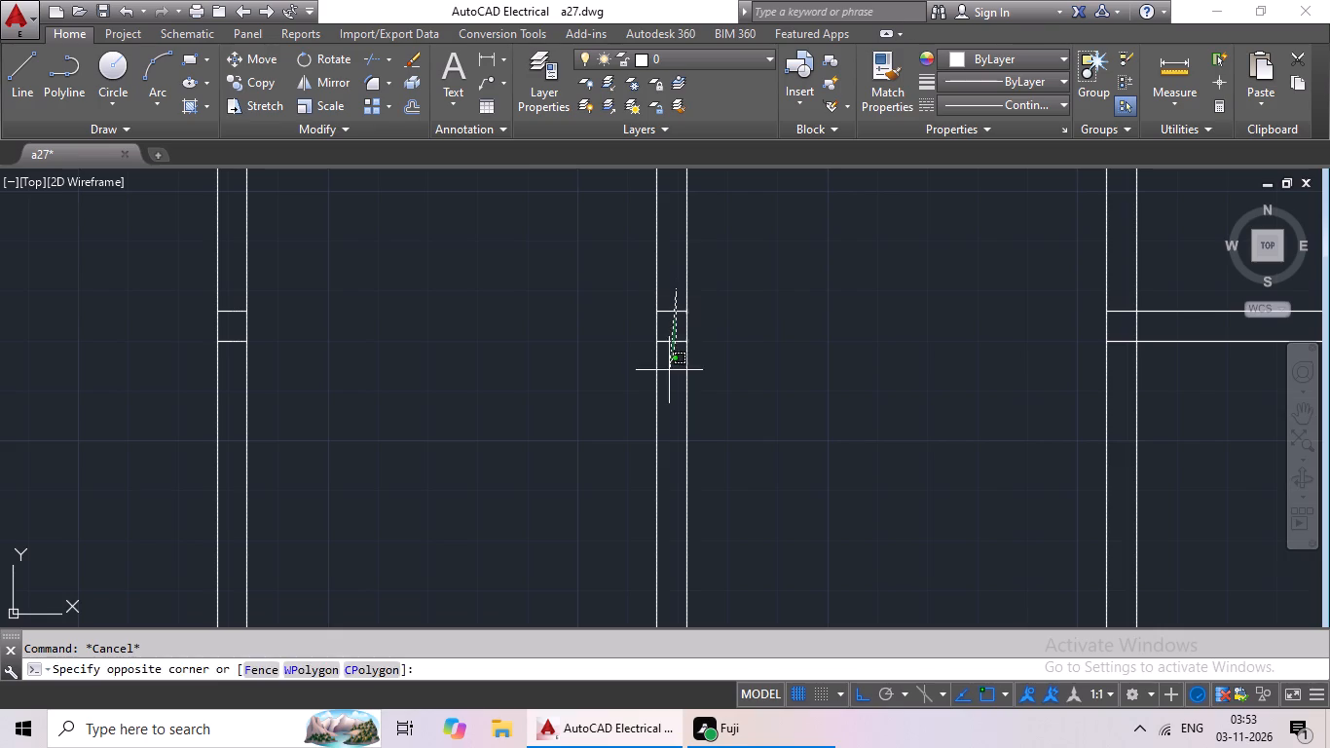
{"action": "left_click_drag", "start_coordinate": [669, 374], "coordinate": [668, 378]}
{"action": "key", "text": "Delete"}
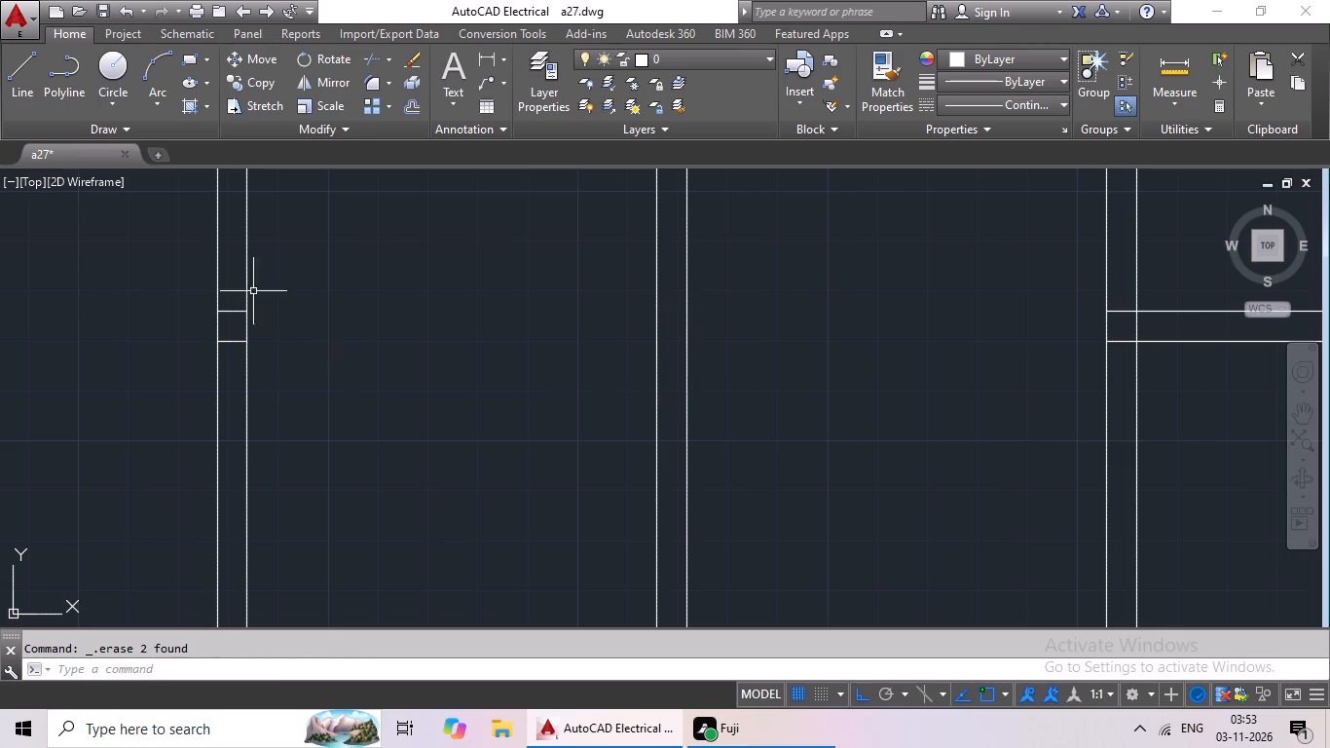
{"action": "scroll", "coordinate": [173, 327], "scroll_direction": "up", "scroll_amount": 1}
{"action": "scroll", "coordinate": [278, 308], "scroll_direction": "up", "scroll_amount": 2}
{"action": "left_click_drag", "start_coordinate": [280, 246], "coordinate": [225, 519]}
{"action": "left_click", "coordinate": [225, 519]}
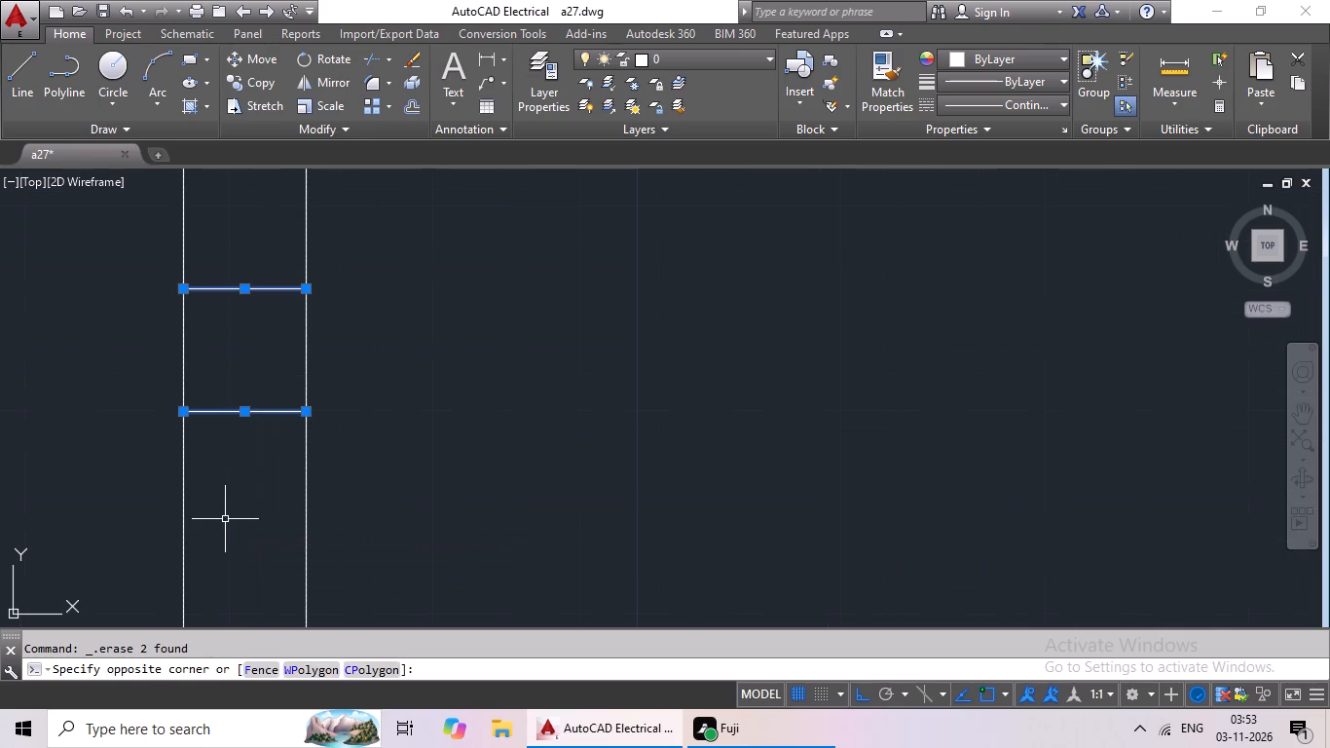
{"action": "key", "text": "Delete"}
{"action": "scroll", "coordinate": [384, 461], "scroll_direction": "down", "scroll_amount": 6}
{"action": "middle_click_drag", "start_coordinate": [461, 448], "coordinate": [616, 405]}
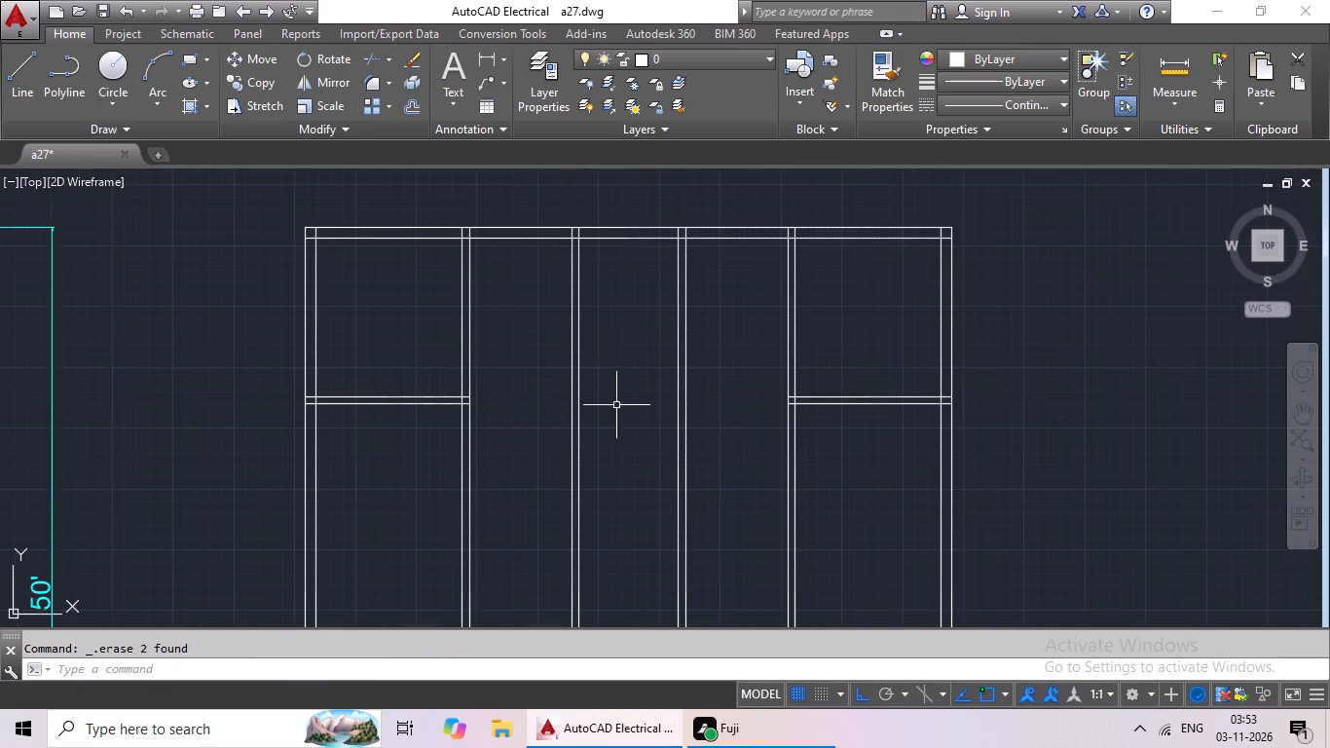
{"action": "key", "text": "Escape"}
{"action": "key", "text": "Escape"}
Offset the top outer wall's inner line 9' downward, and offset that copy 6" further down to form another horizontal partition.
{"action": "key", "text": "o"}
{"action": "key", "text": "Return"}
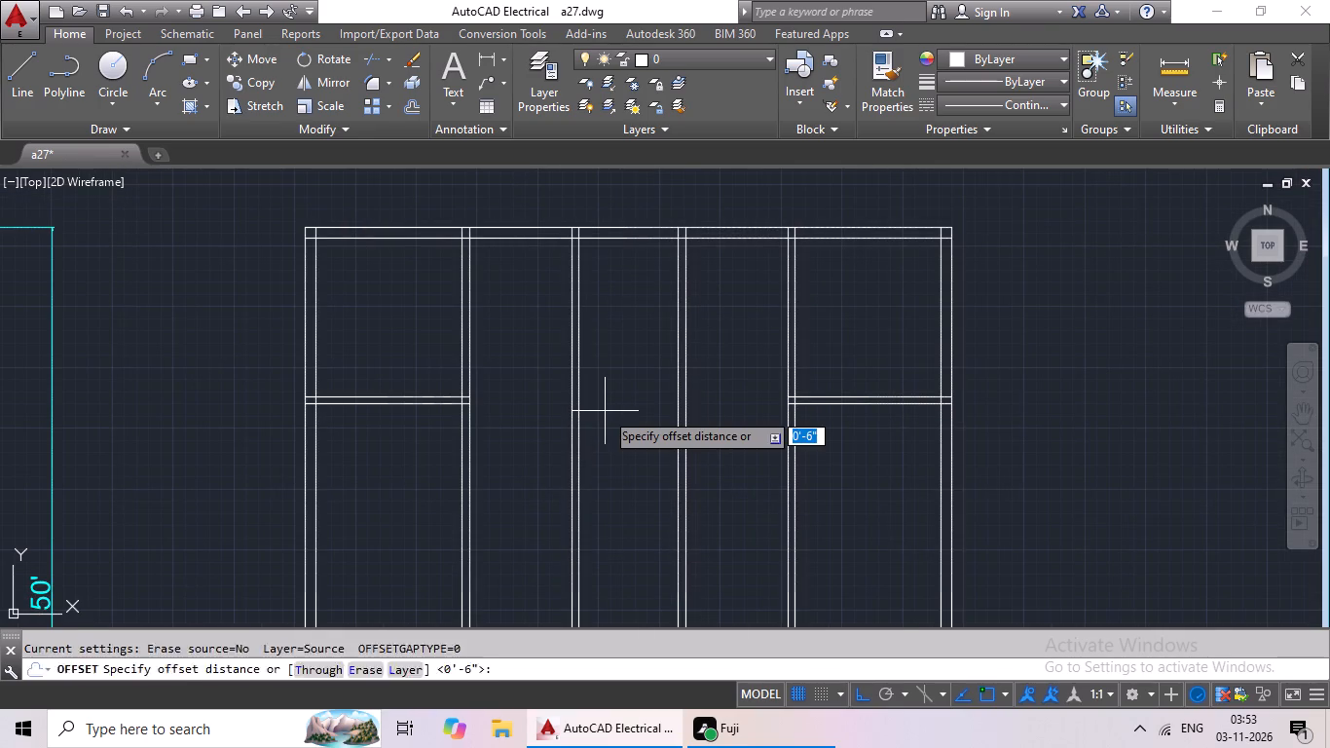
{"action": "type", "text": "9'"}
{"action": "key", "text": "Return"}
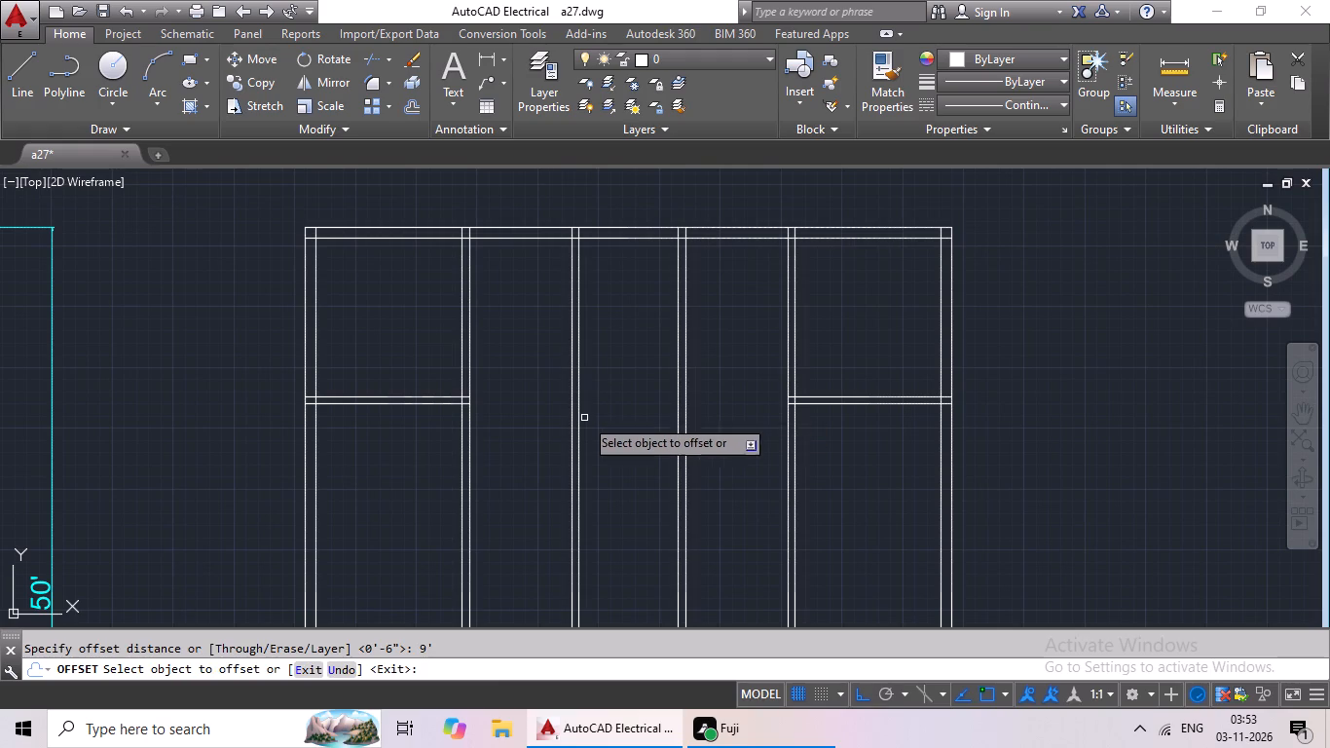
{"action": "left_click", "coordinate": [725, 238]}
{"action": "left_click", "coordinate": [722, 281]}
{"action": "key", "text": "Escape"}
{"action": "key", "text": "Escape"}
{"action": "key", "text": "o"}
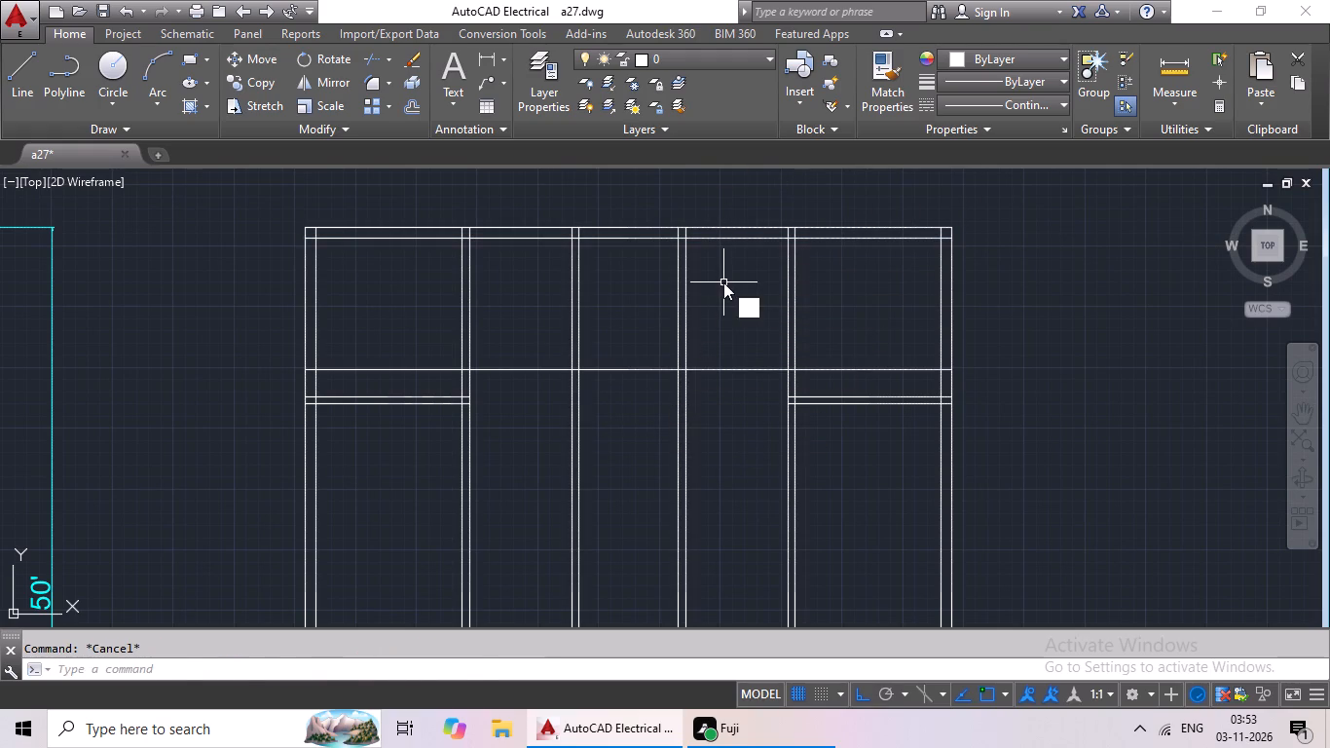
{"action": "key", "text": "Return"}
{"action": "type", "text": "6\""}
{"action": "key", "text": "Return"}
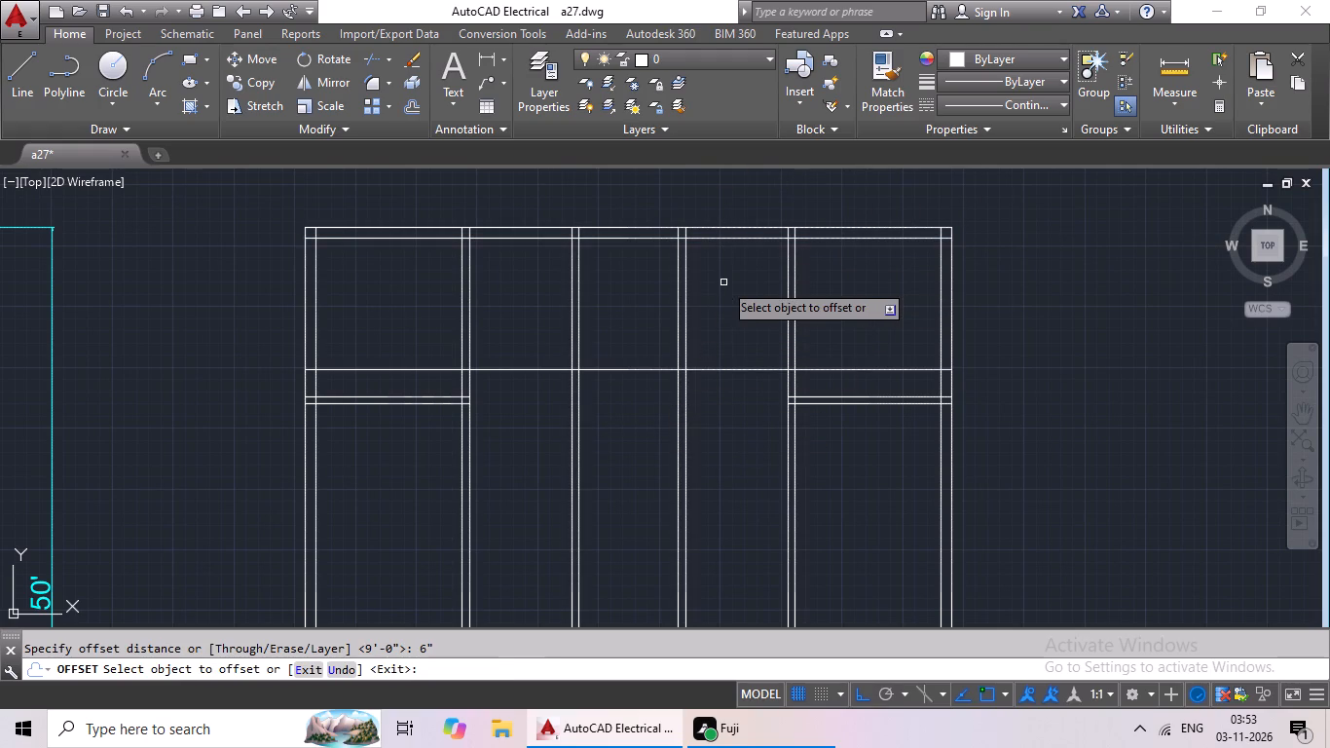
{"action": "left_click_drag", "start_coordinate": [745, 370], "coordinate": [737, 392]}
{"action": "double_click", "coordinate": [737, 392]}
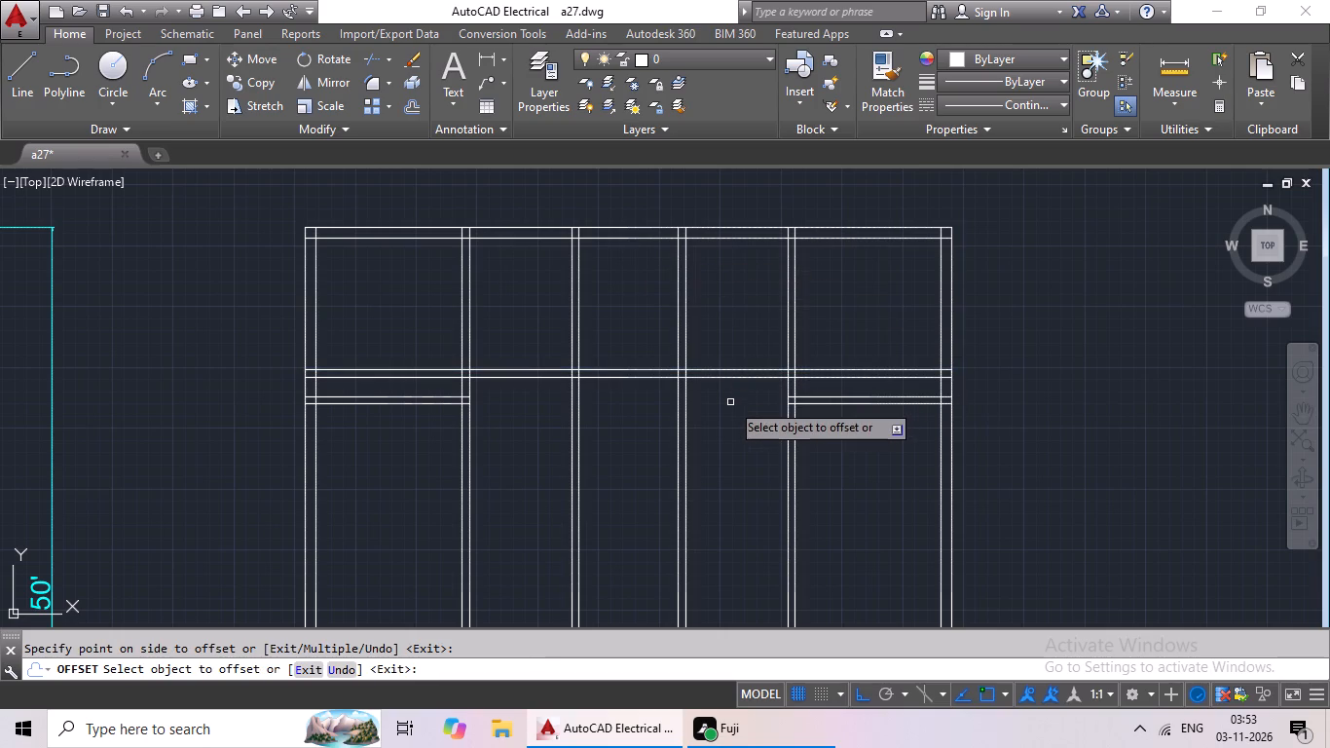
{"action": "key", "text": "Escape"}
Trim both lines of the 9' horizontal partition out of the far right and far left bays.
{"action": "key", "text": "t"}
{"action": "key", "text": "r"}
{"action": "key", "text": "space"}
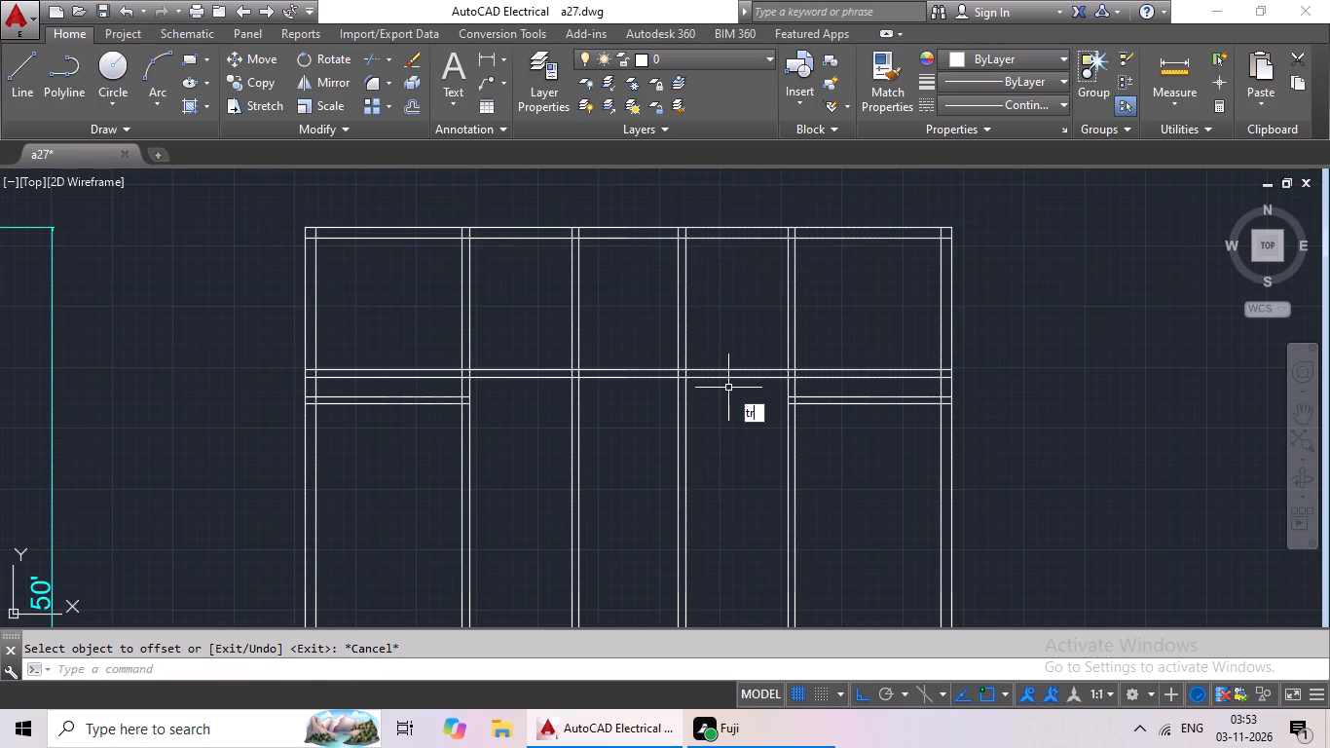
{"action": "key", "text": "space"}
{"action": "scroll", "coordinate": [860, 379], "scroll_direction": "up", "scroll_amount": 2}
{"action": "left_click_drag", "start_coordinate": [882, 311], "coordinate": [850, 388]}
{"action": "left_click", "coordinate": [850, 388]}
{"action": "scroll", "coordinate": [879, 357], "scroll_direction": "down", "scroll_amount": 2}
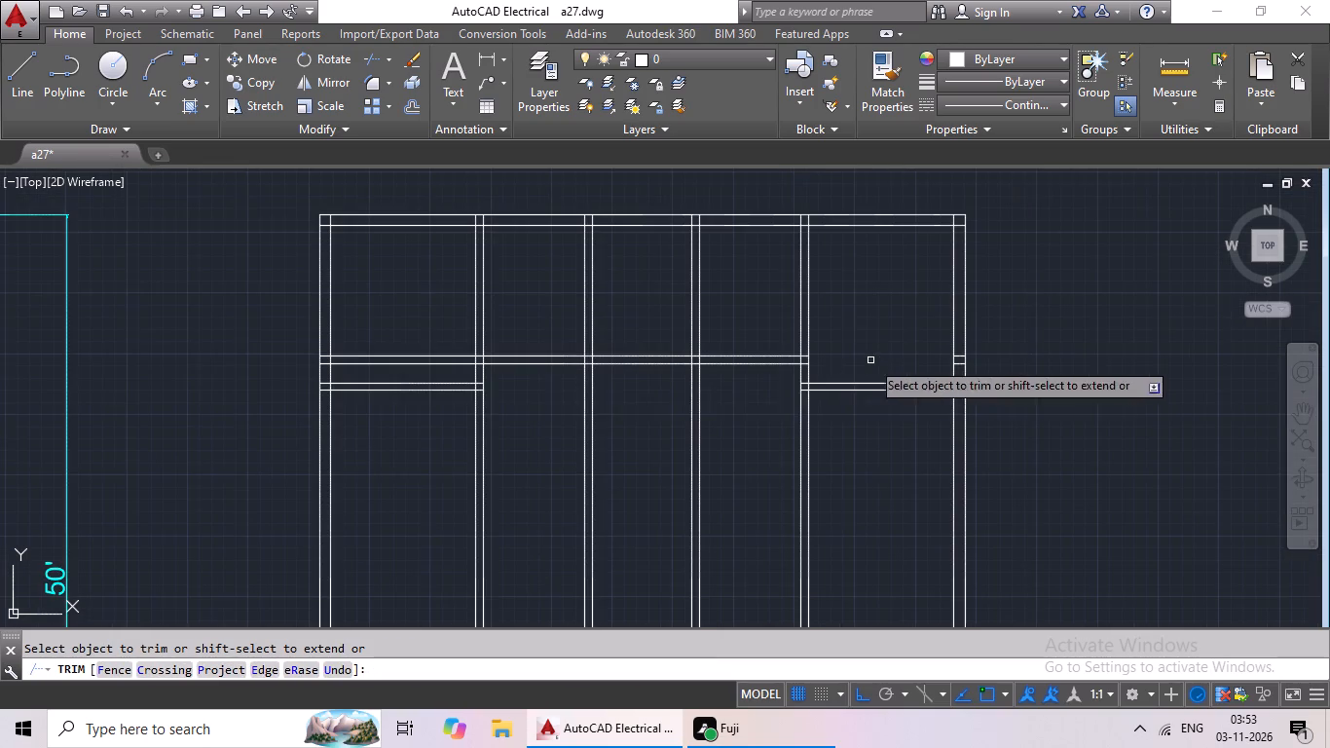
{"action": "scroll", "coordinate": [467, 369], "scroll_direction": "up", "scroll_amount": 2}
{"action": "left_click_drag", "start_coordinate": [455, 305], "coordinate": [406, 384]}
{"action": "left_click", "coordinate": [406, 384]}
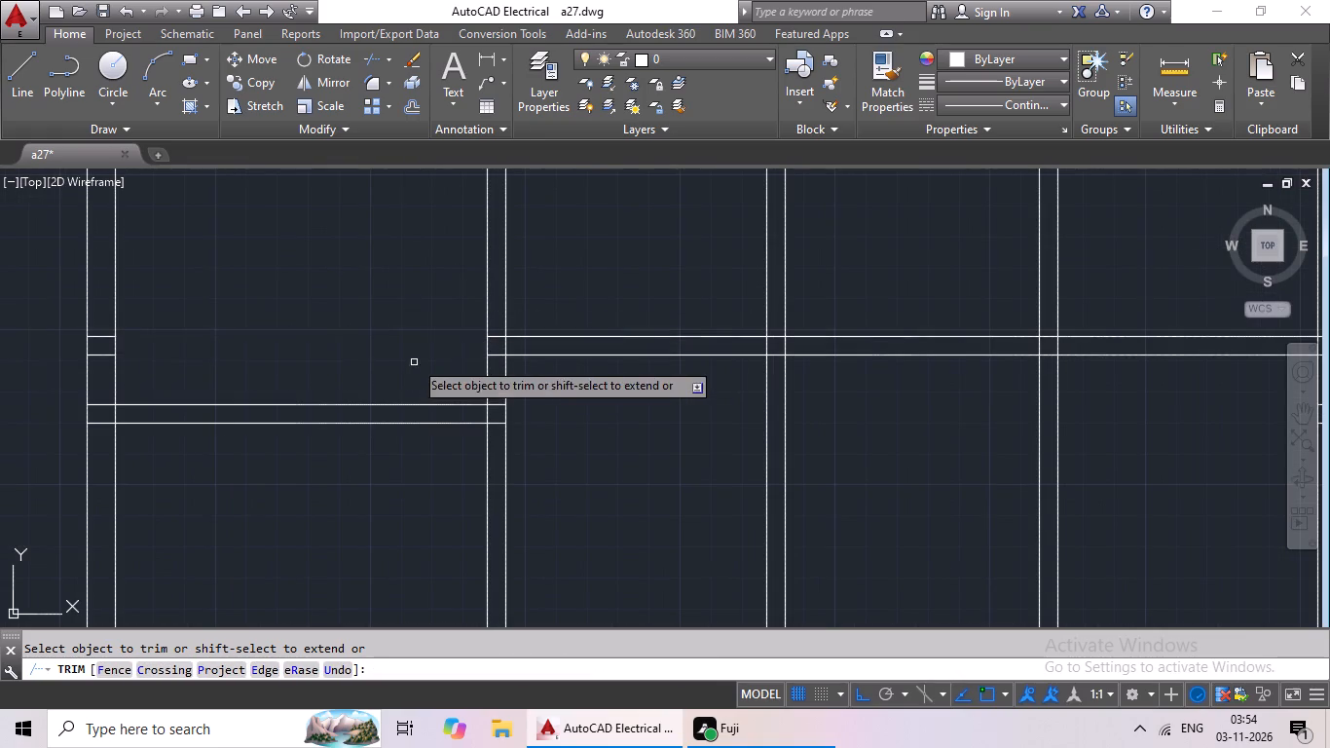
{"action": "middle_click_drag", "start_coordinate": [414, 340], "coordinate": [662, 357]}
{"action": "key", "text": "Escape"}
Erase the leftover 9' partition line stubs inside the left and right outer walls.
{"action": "scroll", "coordinate": [351, 375], "scroll_direction": "up", "scroll_amount": 4}
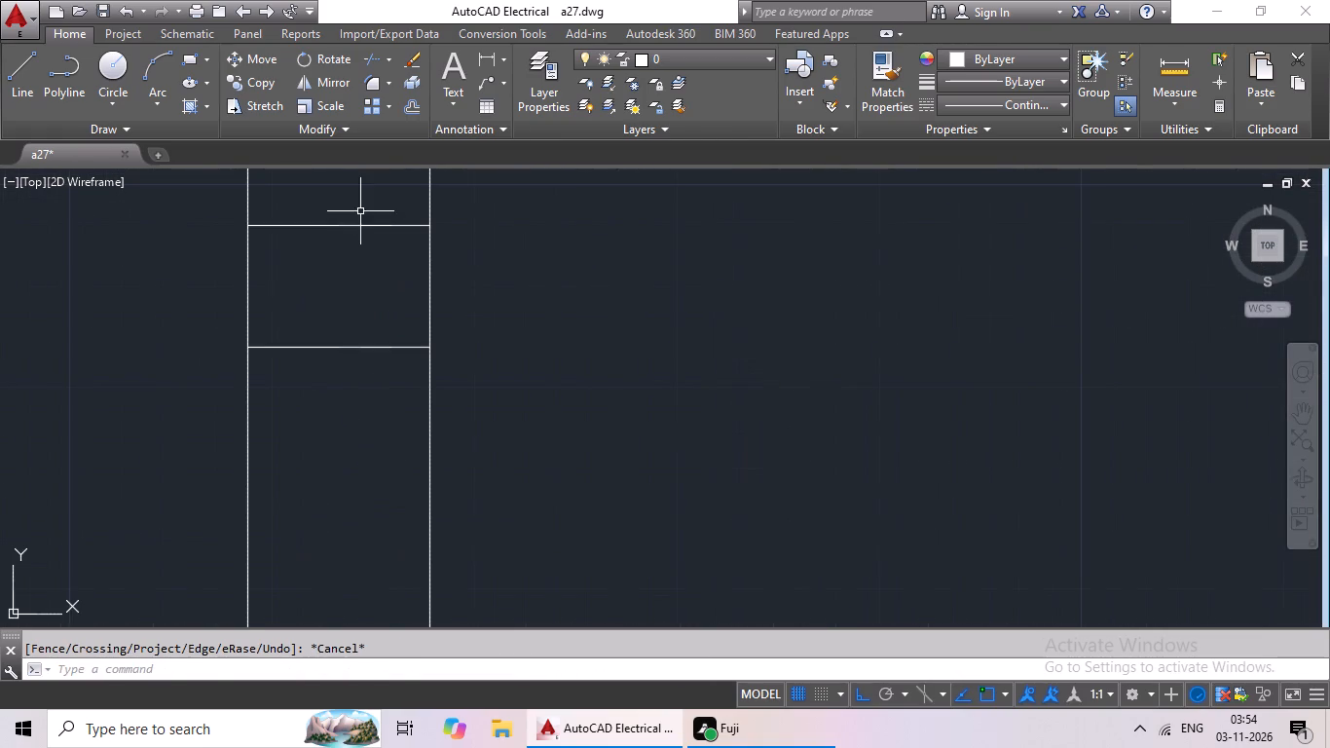
{"action": "left_click_drag", "start_coordinate": [361, 207], "coordinate": [330, 374]}
{"action": "key", "text": "Delete"}
{"action": "scroll", "coordinate": [478, 347], "scroll_direction": "down", "scroll_amount": 6}
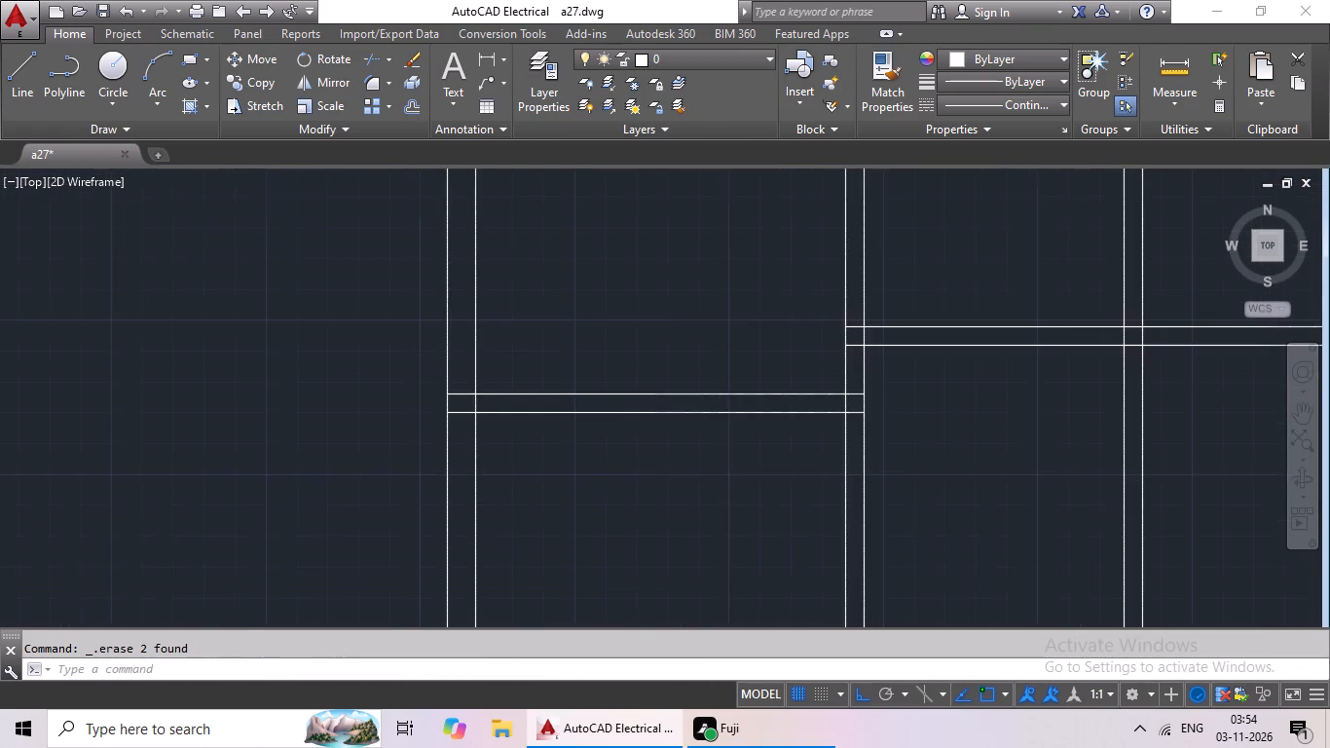
{"action": "middle_click_drag", "start_coordinate": [629, 357], "coordinate": [229, 365]}
{"action": "scroll", "coordinate": [781, 366], "scroll_direction": "up", "scroll_amount": 4}
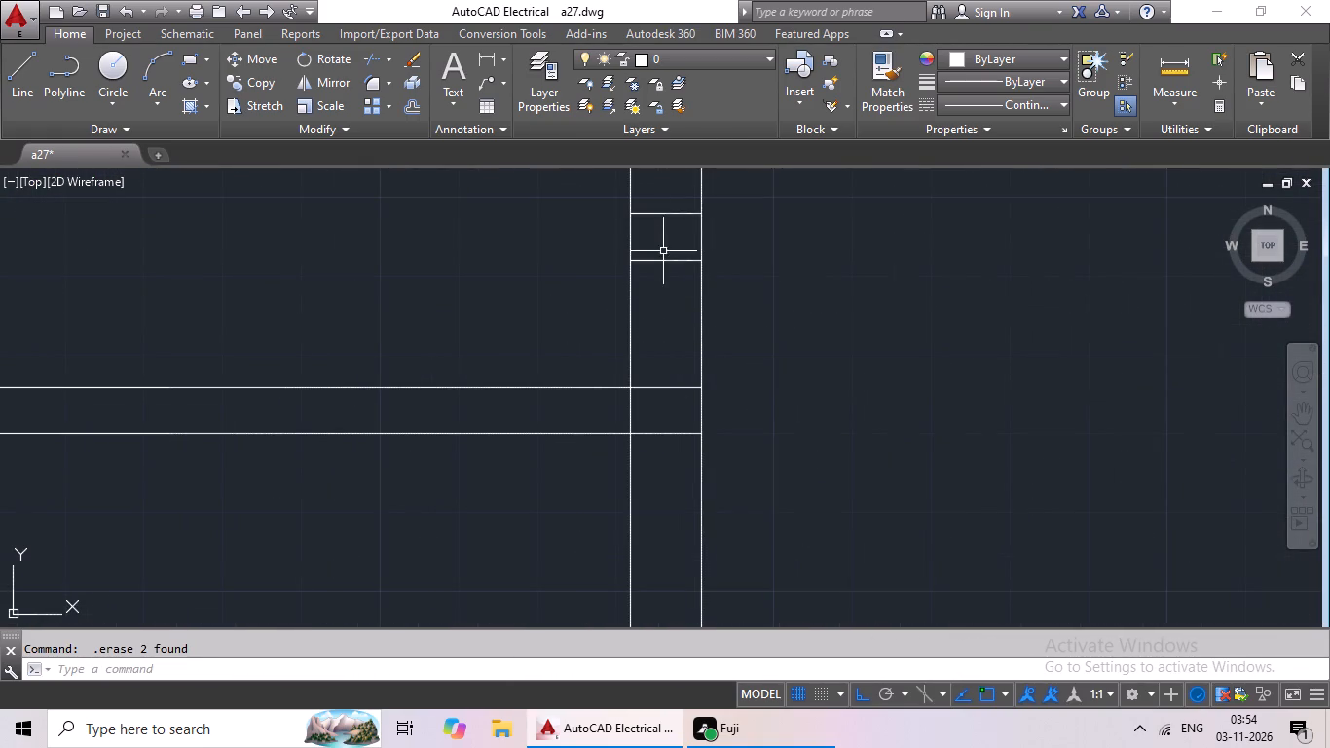
{"action": "middle_click_drag", "start_coordinate": [653, 302], "coordinate": [647, 330]}
{"action": "scroll", "coordinate": [654, 304], "scroll_direction": "up", "scroll_amount": 1}
{"action": "middle_click_drag", "start_coordinate": [655, 312], "coordinate": [630, 405]}
{"action": "left_click_drag", "start_coordinate": [643, 273], "coordinate": [643, 445]}
{"action": "left_click", "coordinate": [643, 446]}
{"action": "key", "text": "Delete"}
{"action": "scroll", "coordinate": [720, 424], "scroll_direction": "down", "scroll_amount": 5}
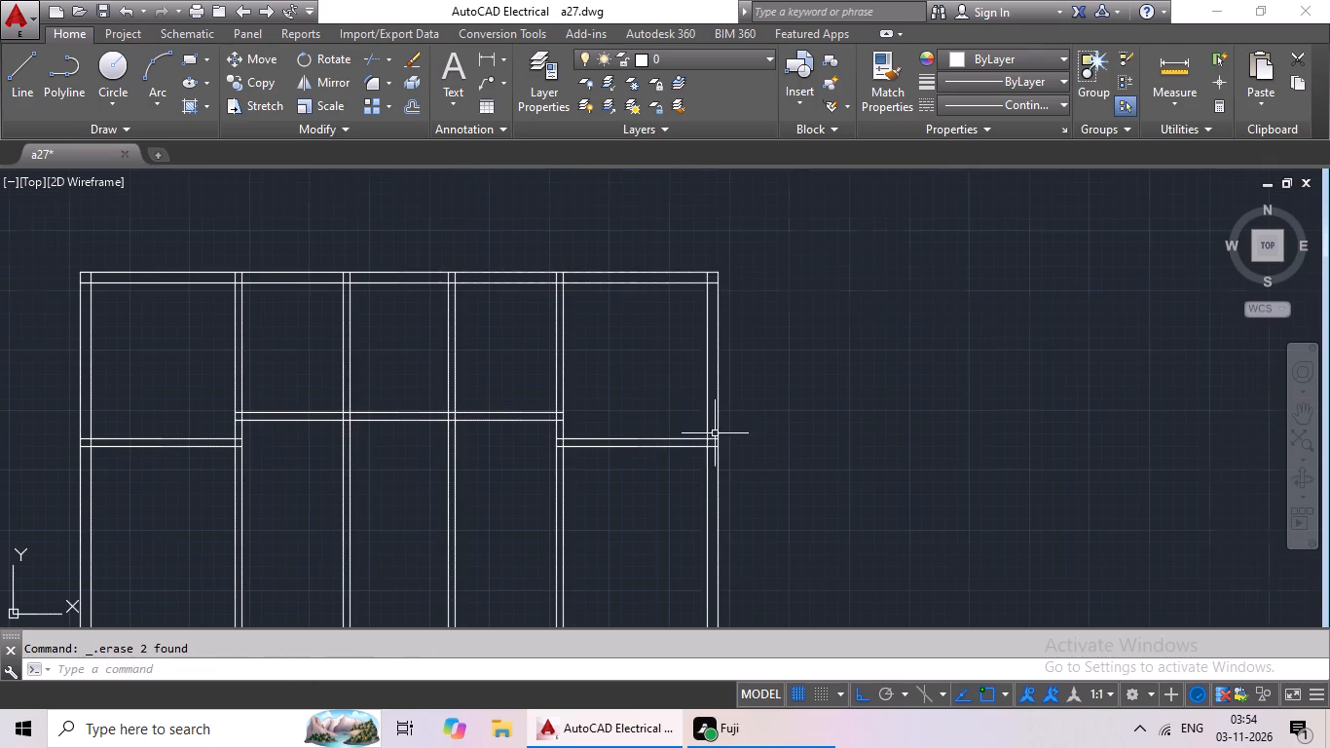
{"action": "middle_click_drag", "start_coordinate": [620, 417], "coordinate": [736, 369]}
{"action": "key", "text": "Escape"}
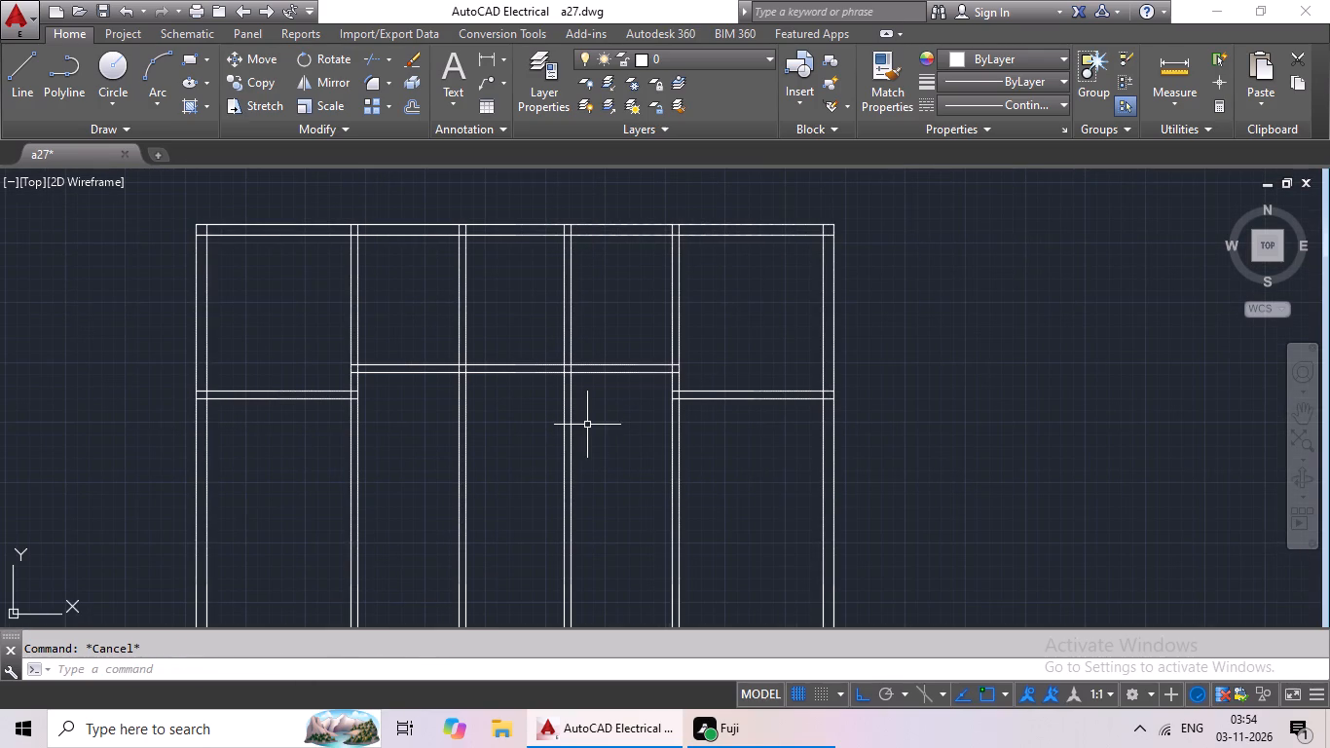
Trim both lines of the 9' horizontal partition out of the central stair bay.
{"action": "type", "text": "tr"}
{"action": "key", "text": "space"}
{"action": "key", "text": "space"}
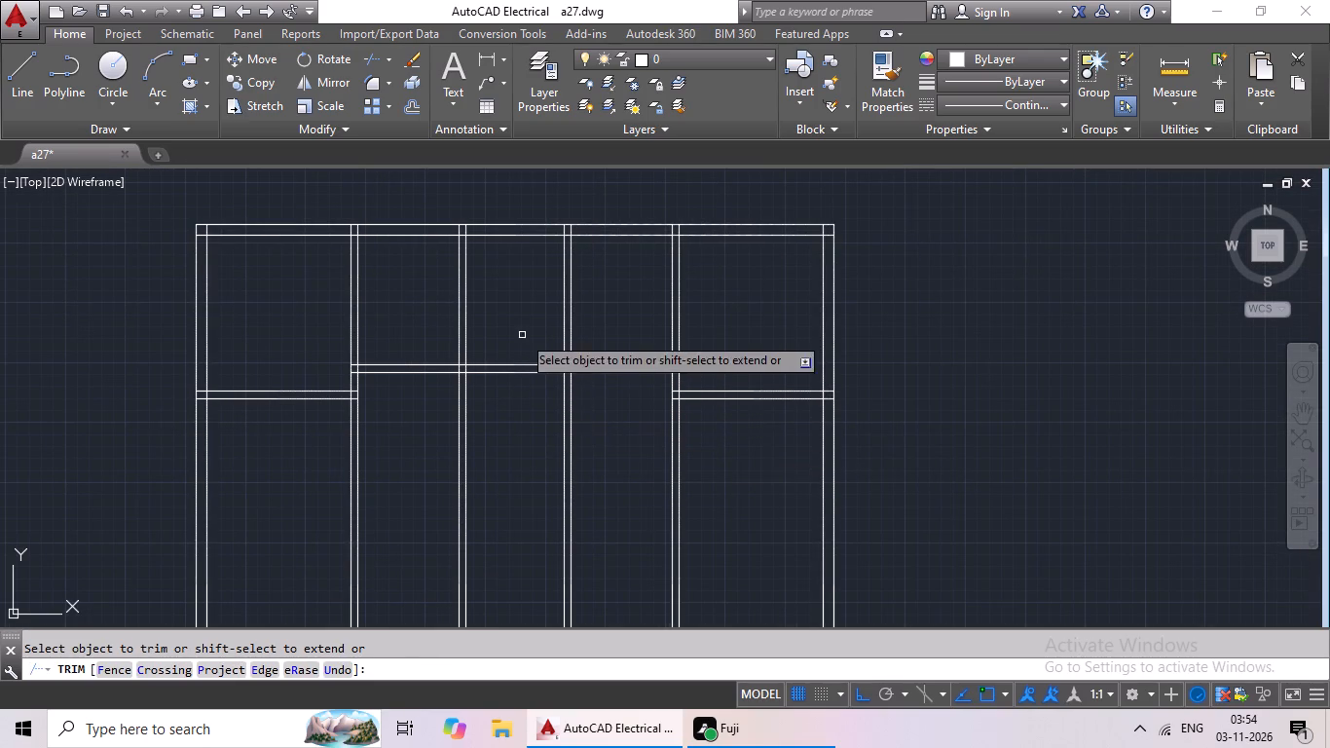
{"action": "left_click_drag", "start_coordinate": [525, 321], "coordinate": [518, 423]}
{"action": "left_click", "coordinate": [518, 423]}
{"action": "middle_click_drag", "start_coordinate": [547, 389], "coordinate": [595, 363]}
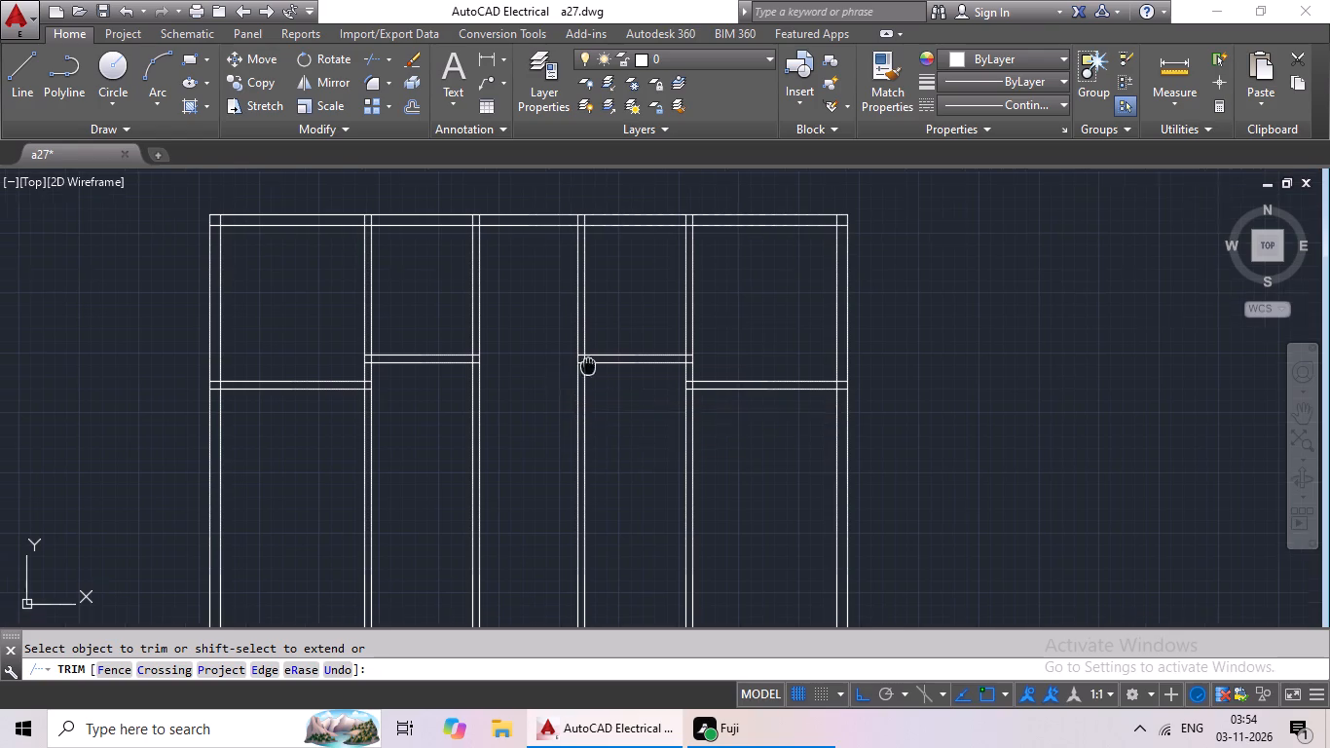
{"action": "middle_click_drag", "start_coordinate": [595, 363], "coordinate": [600, 359]}
{"action": "scroll", "coordinate": [602, 355], "scroll_direction": "down", "scroll_amount": 2}
{"action": "middle_click_drag", "start_coordinate": [602, 354], "coordinate": [615, 308]}
{"action": "key", "text": "Escape"}
{"action": "key", "text": "Escape"}
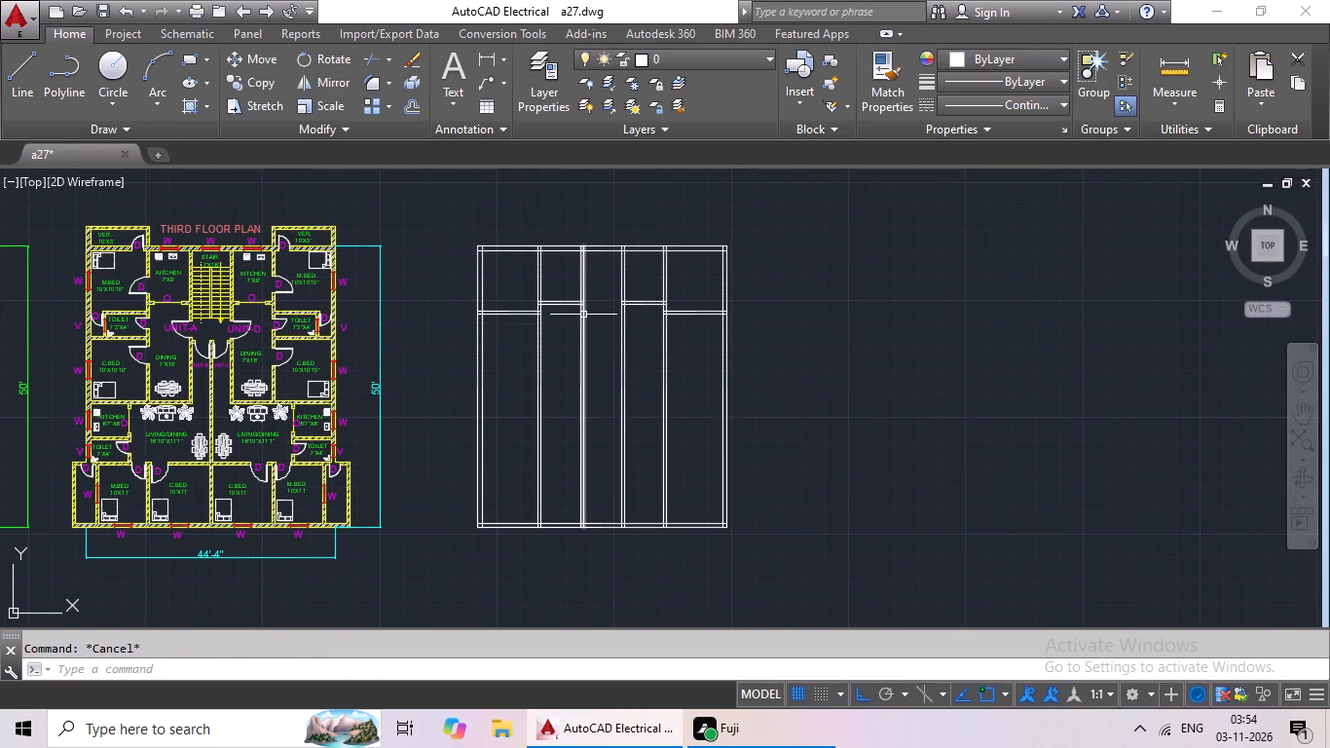
Offset the top outer wall's inner line 16' downward, and offset that copy 6" further down to form the partition below the stair.
{"action": "key", "text": "o"}
{"action": "key", "text": "Return"}
{"action": "type", "text": "16'"}
{"action": "key", "text": "Return"}
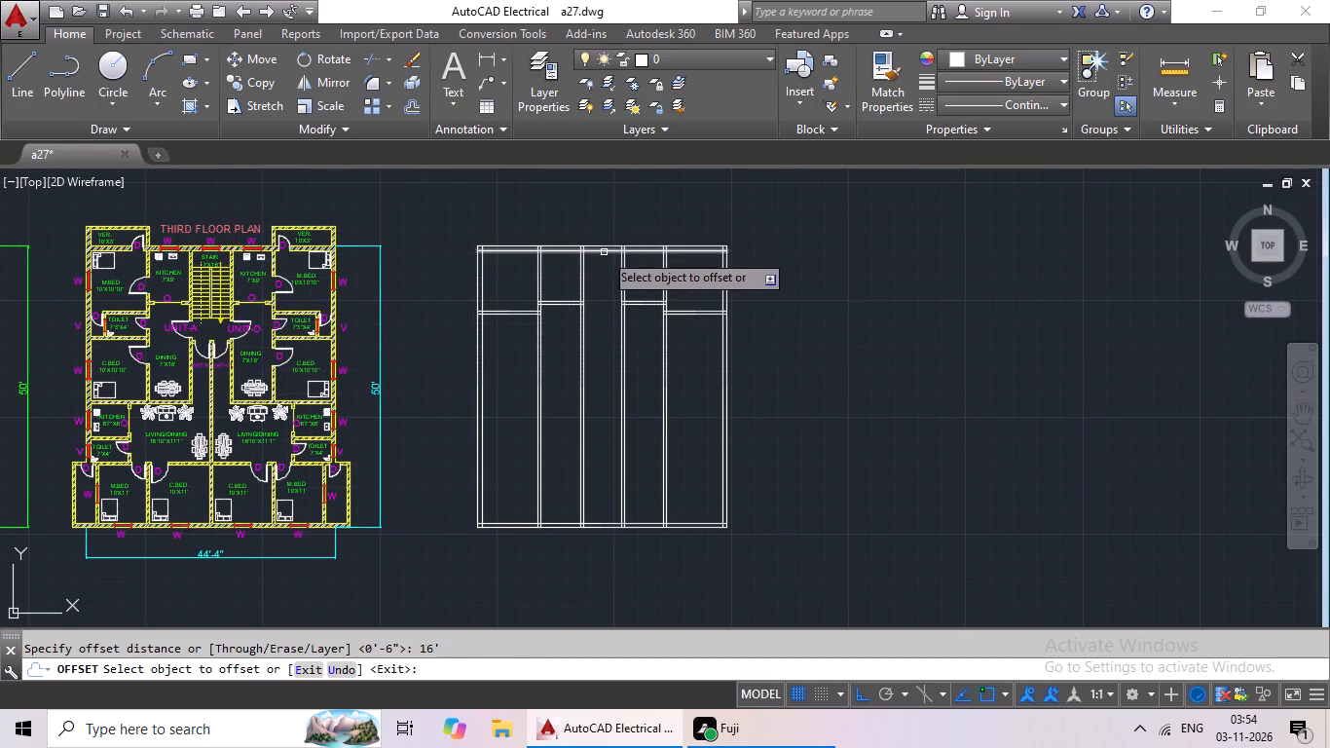
{"action": "left_click", "coordinate": [604, 252]}
{"action": "left_click", "coordinate": [604, 273]}
{"action": "key", "text": "Escape"}
{"action": "key", "text": "Escape"}
{"action": "key", "text": "o"}
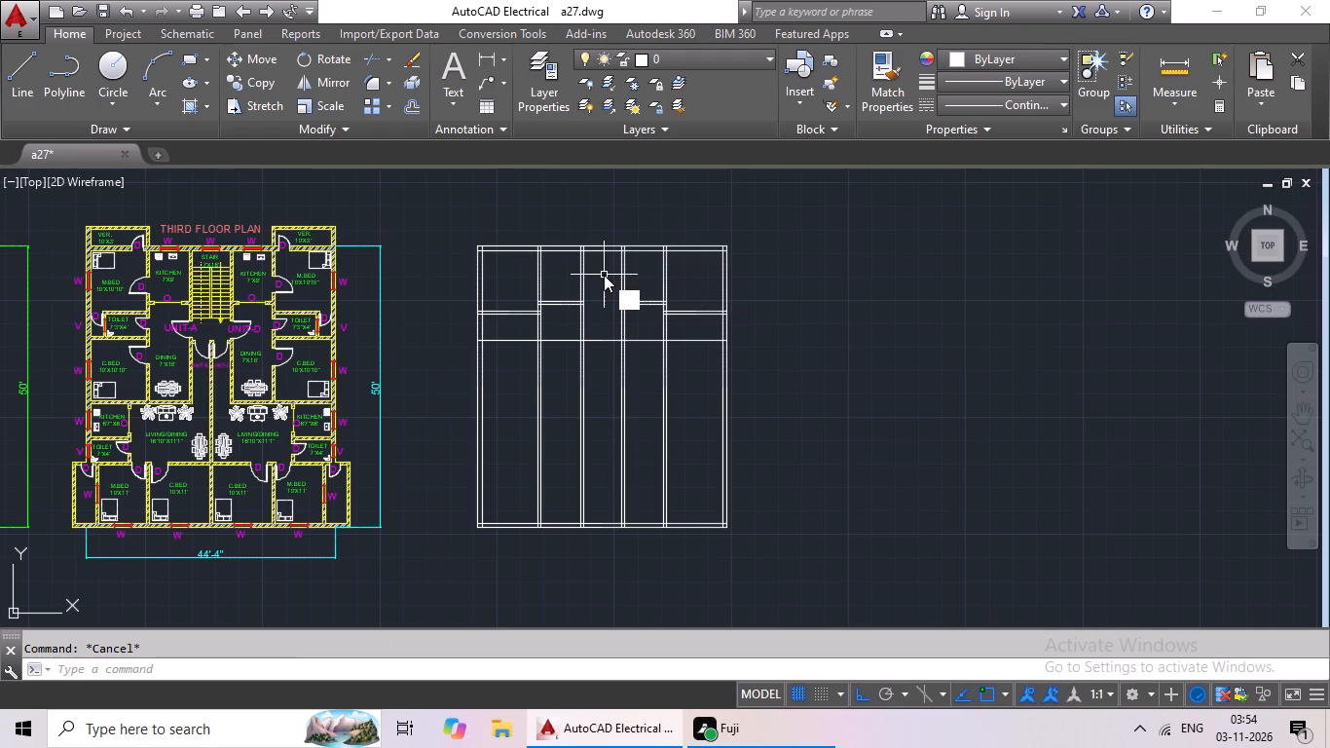
{"action": "key", "text": "Return"}
{"action": "type", "text": "6\""}
{"action": "key", "text": "Return"}
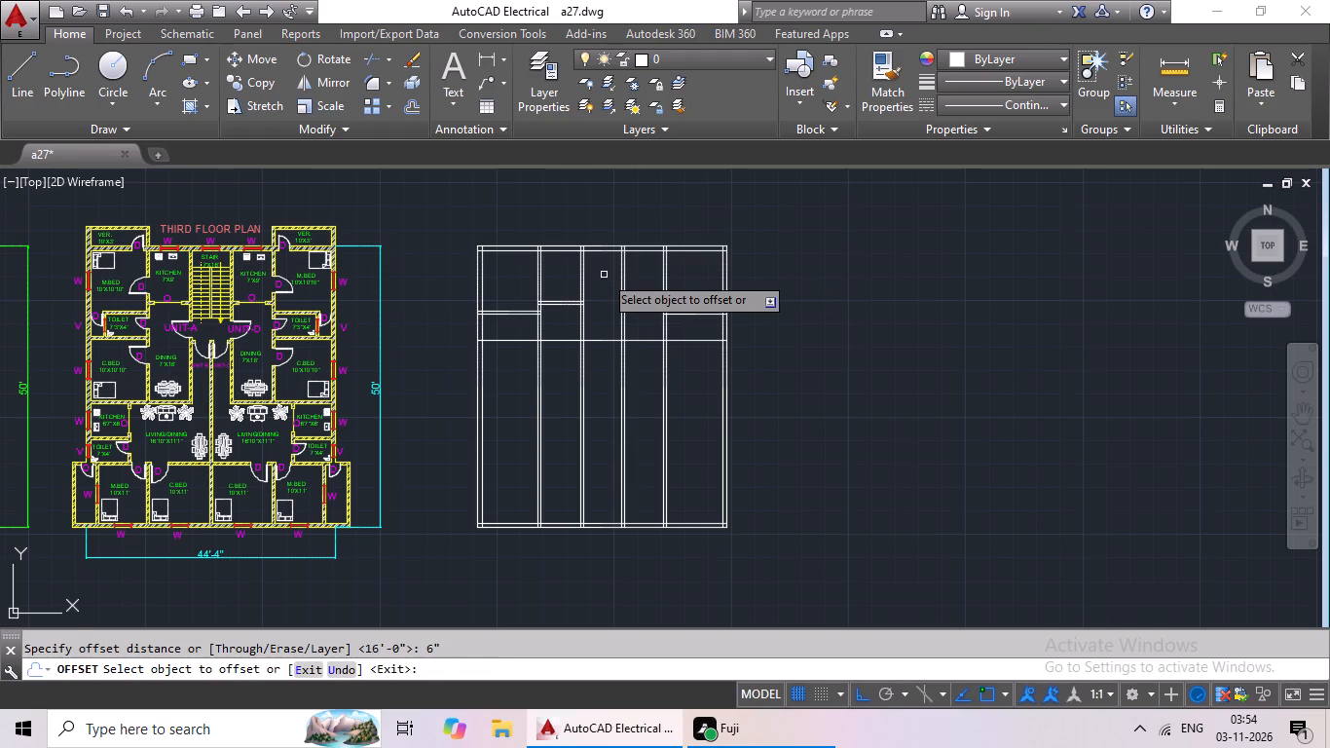
{"action": "left_click", "coordinate": [607, 337]}
{"action": "left_click_drag", "start_coordinate": [610, 341], "coordinate": [609, 354]}
{"action": "left_click", "coordinate": [610, 388]}
{"action": "key", "text": "Escape"}
{"action": "key", "text": "Escape"}
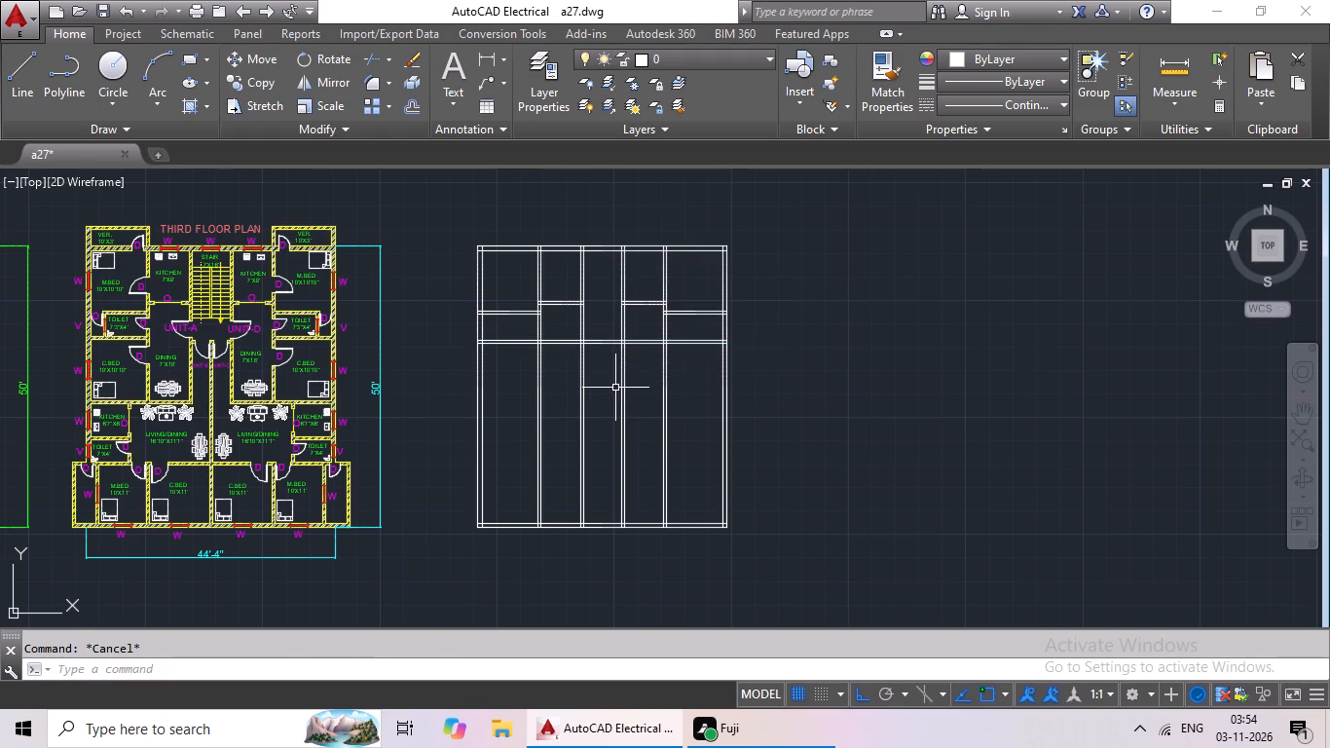
Trim both lines of the 16' horizontal partition out of the two right and two left bays, keeping the central bay.
{"action": "key", "text": "t"}
{"action": "key", "text": "r"}
{"action": "key", "text": "space"}
{"action": "key", "text": "space"}
{"action": "scroll", "coordinate": [707, 344], "scroll_direction": "up", "scroll_amount": 3}
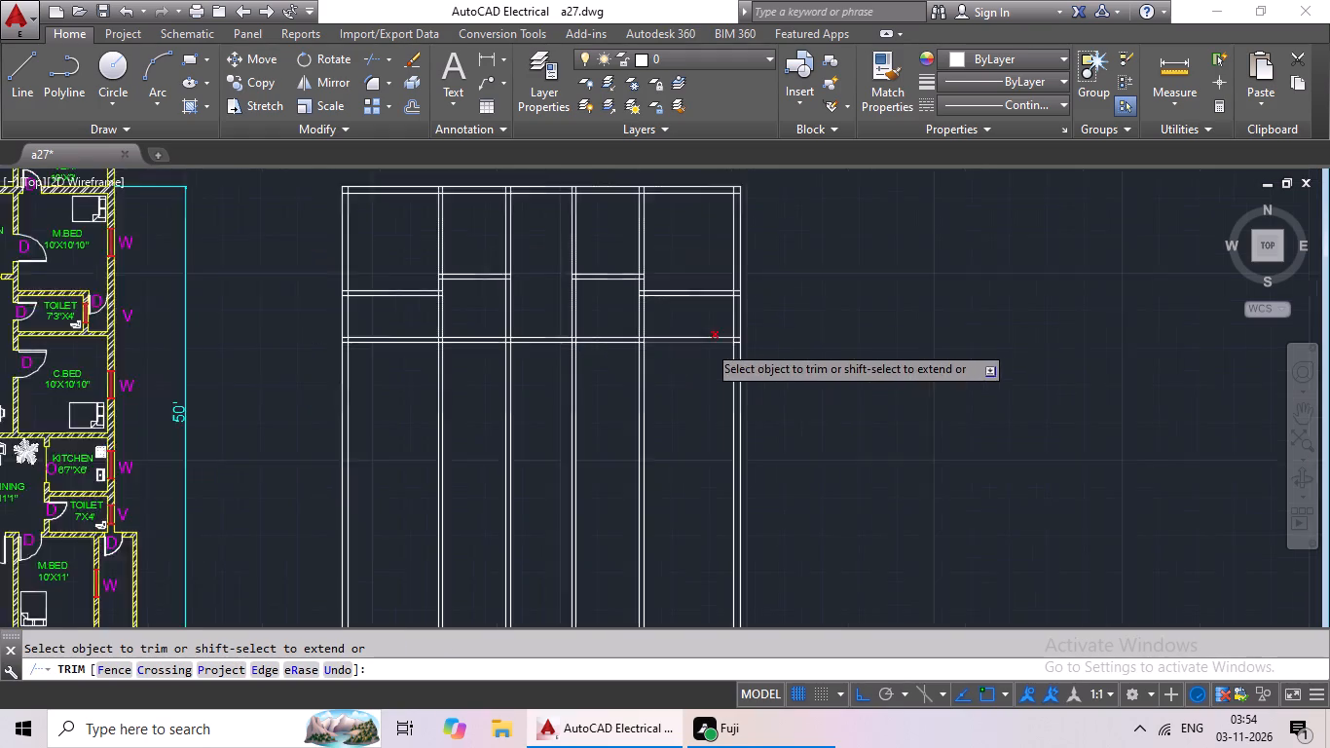
{"action": "left_click_drag", "start_coordinate": [712, 280], "coordinate": [630, 394]}
{"action": "left_click", "coordinate": [630, 394]}
{"action": "left_click_drag", "start_coordinate": [478, 262], "coordinate": [425, 404]}
{"action": "left_click", "coordinate": [425, 405]}
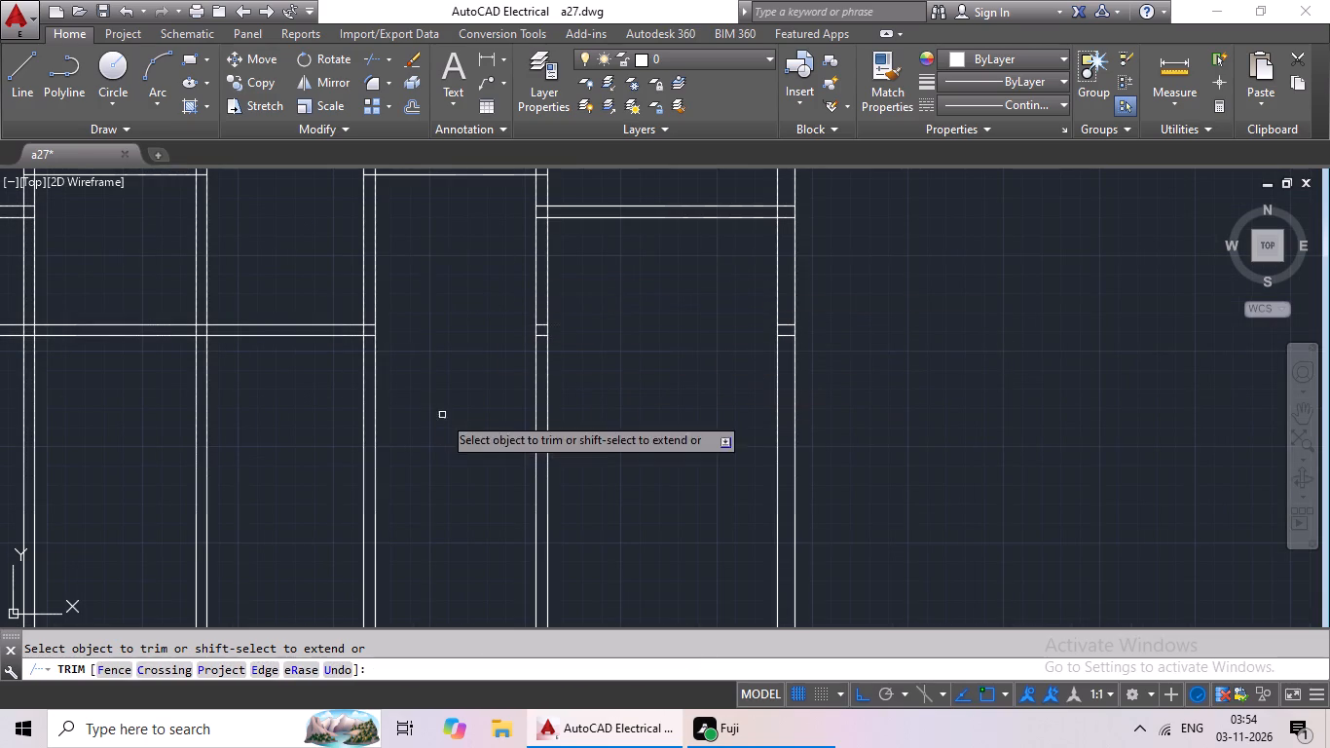
{"action": "middle_click_drag", "start_coordinate": [449, 413], "coordinate": [672, 399]}
{"action": "left_click_drag", "start_coordinate": [402, 239], "coordinate": [323, 366]}
{"action": "left_click", "coordinate": [323, 366]}
{"action": "left_click_drag", "start_coordinate": [204, 241], "coordinate": [136, 378]}
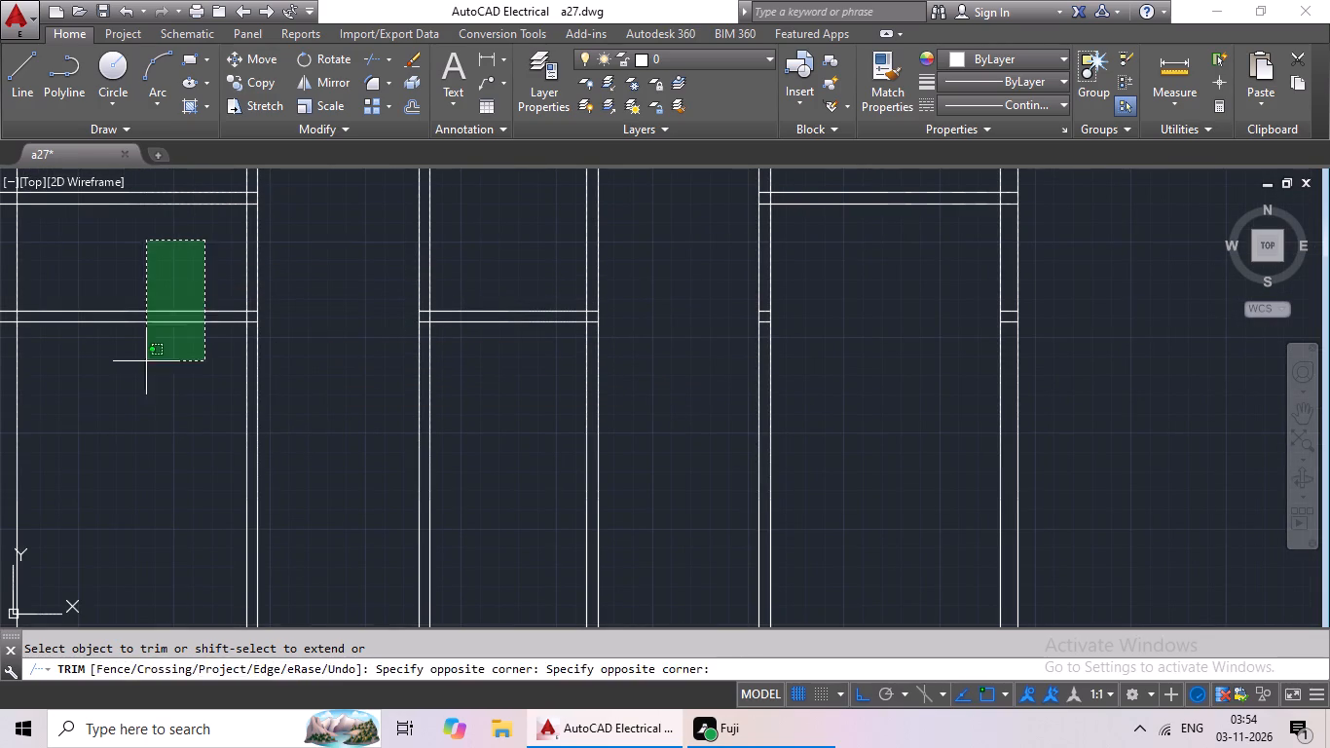
{"action": "left_click_drag", "start_coordinate": [136, 378], "coordinate": [129, 391]}
{"action": "left_click", "coordinate": [129, 391]}
{"action": "middle_click_drag", "start_coordinate": [133, 397], "coordinate": [421, 404]}
{"action": "key", "text": "Escape"}
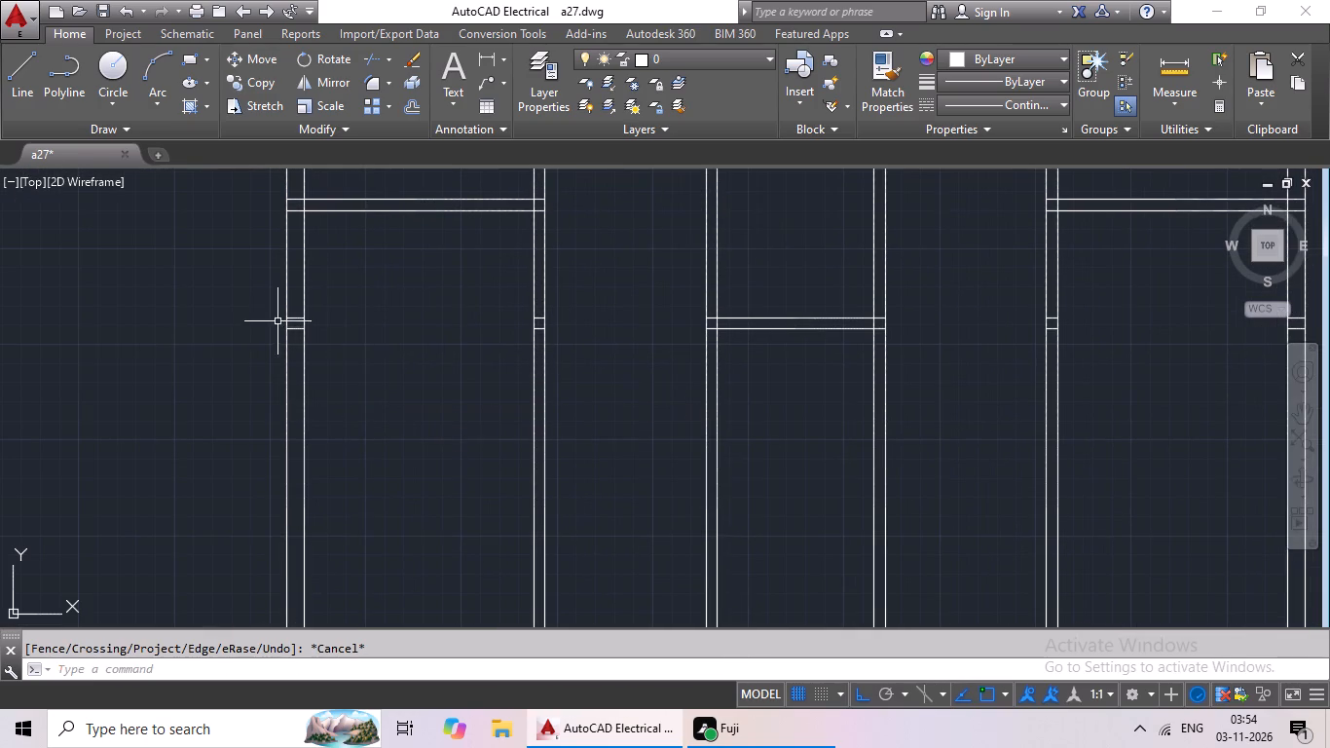
Erase the leftover 16' partition line stubs inside the left outer wall, the two outermost vertical partitions and the right outer wall.
{"action": "scroll", "coordinate": [307, 320], "scroll_direction": "up", "scroll_amount": 5}
{"action": "left_click_drag", "start_coordinate": [269, 244], "coordinate": [221, 496]}
{"action": "left_click_drag", "start_coordinate": [219, 498], "coordinate": [235, 496]}
{"action": "scroll", "coordinate": [494, 426], "scroll_direction": "down", "scroll_amount": 3}
{"action": "middle_click_drag", "start_coordinate": [509, 426], "coordinate": [247, 432]}
{"action": "scroll", "coordinate": [808, 433], "scroll_direction": "up", "scroll_amount": 3}
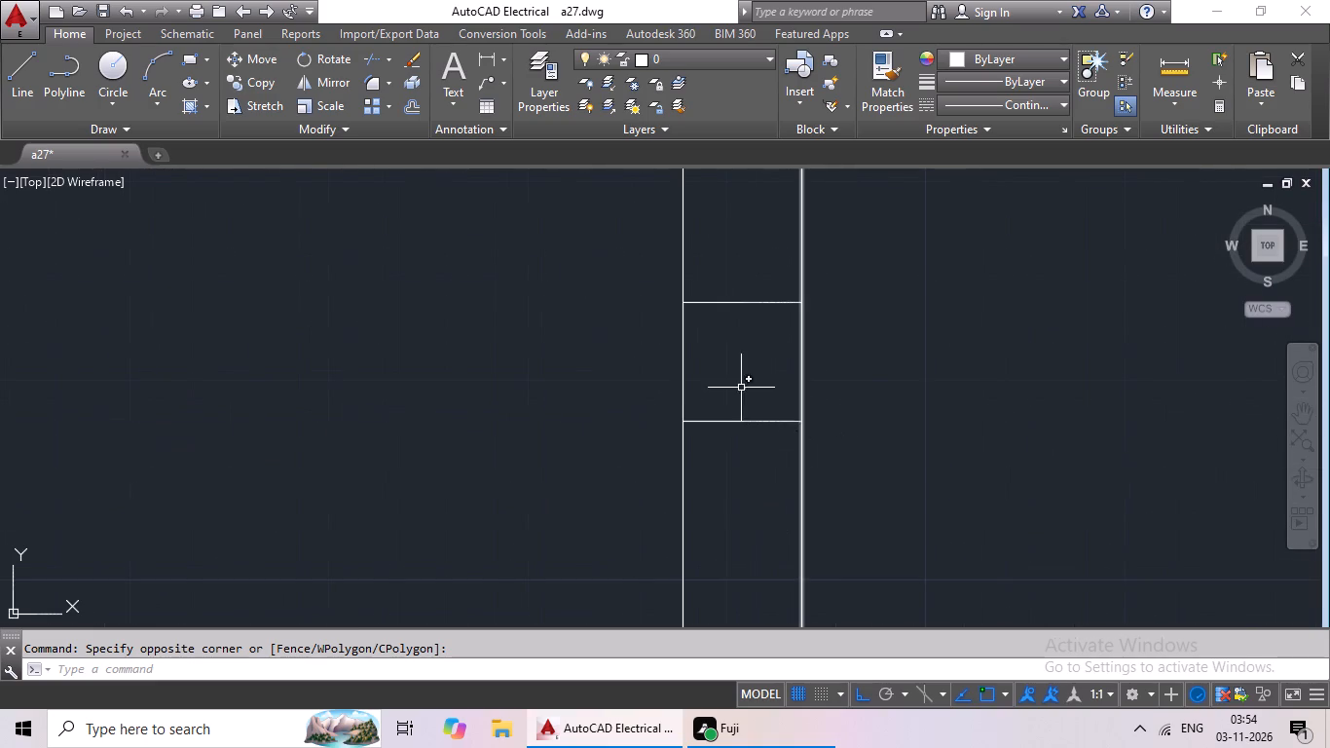
{"action": "left_click_drag", "start_coordinate": [749, 234], "coordinate": [690, 524]}
{"action": "key", "text": "Delete"}
{"action": "scroll", "coordinate": [807, 467], "scroll_direction": "down", "scroll_amount": 3}
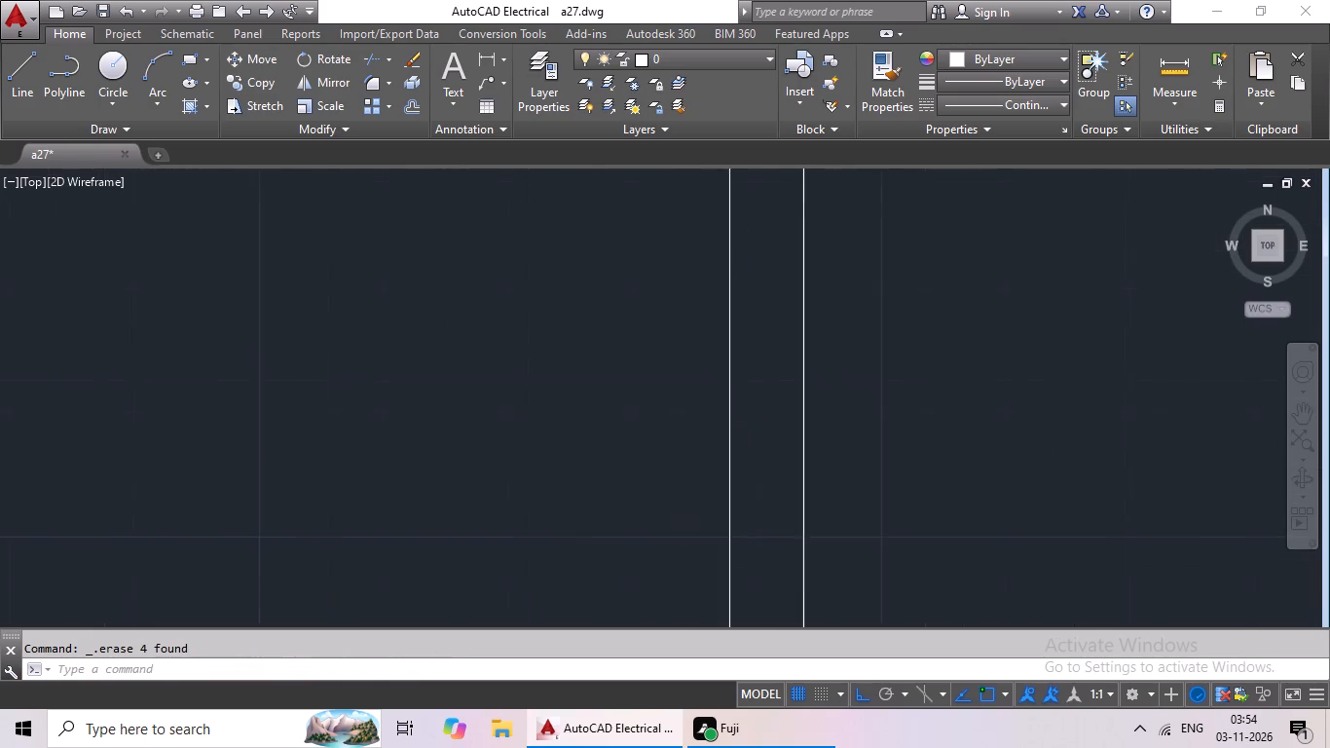
{"action": "scroll", "coordinate": [807, 467], "scroll_direction": "down", "scroll_amount": 2}
{"action": "middle_click_drag", "start_coordinate": [877, 473], "coordinate": [400, 373]}
{"action": "scroll", "coordinate": [855, 364], "scroll_direction": "up", "scroll_amount": 5}
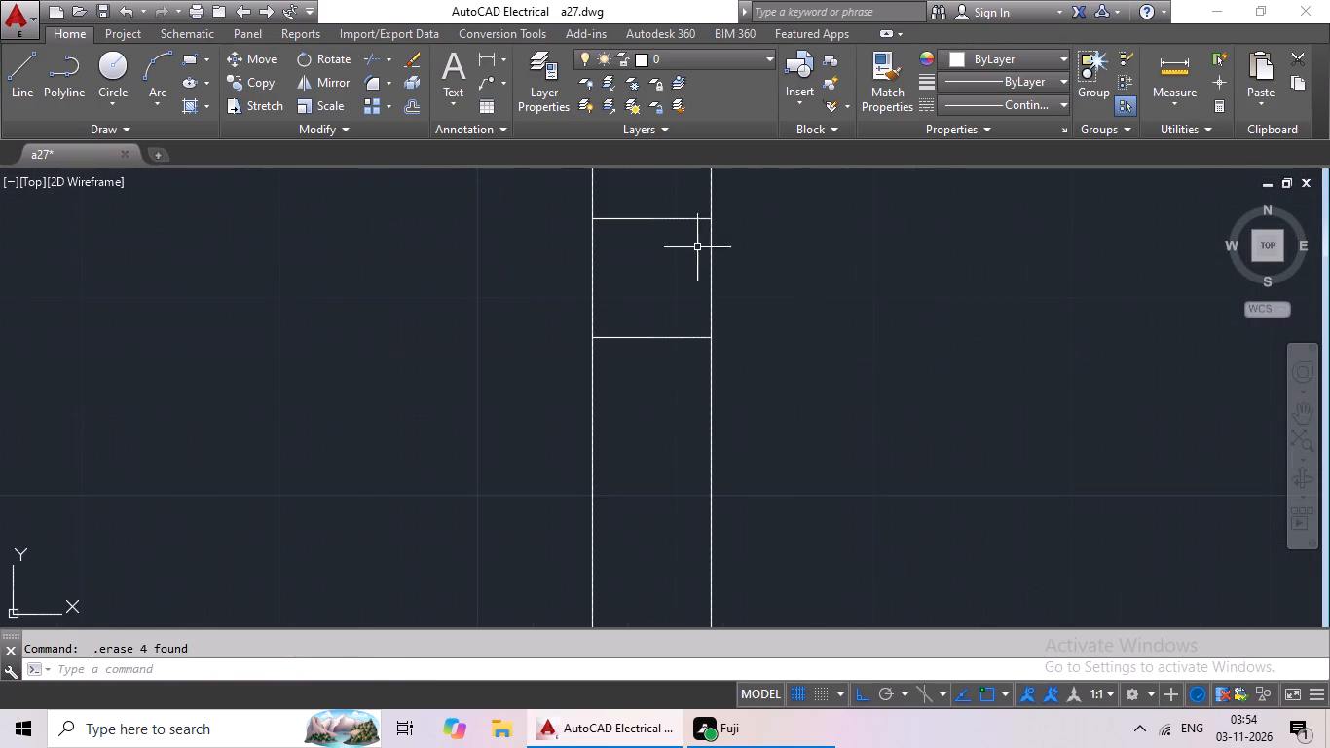
{"action": "left_click_drag", "start_coordinate": [687, 203], "coordinate": [638, 466]}
{"action": "key", "text": "Delete"}
{"action": "scroll", "coordinate": [758, 481], "scroll_direction": "down", "scroll_amount": 4}
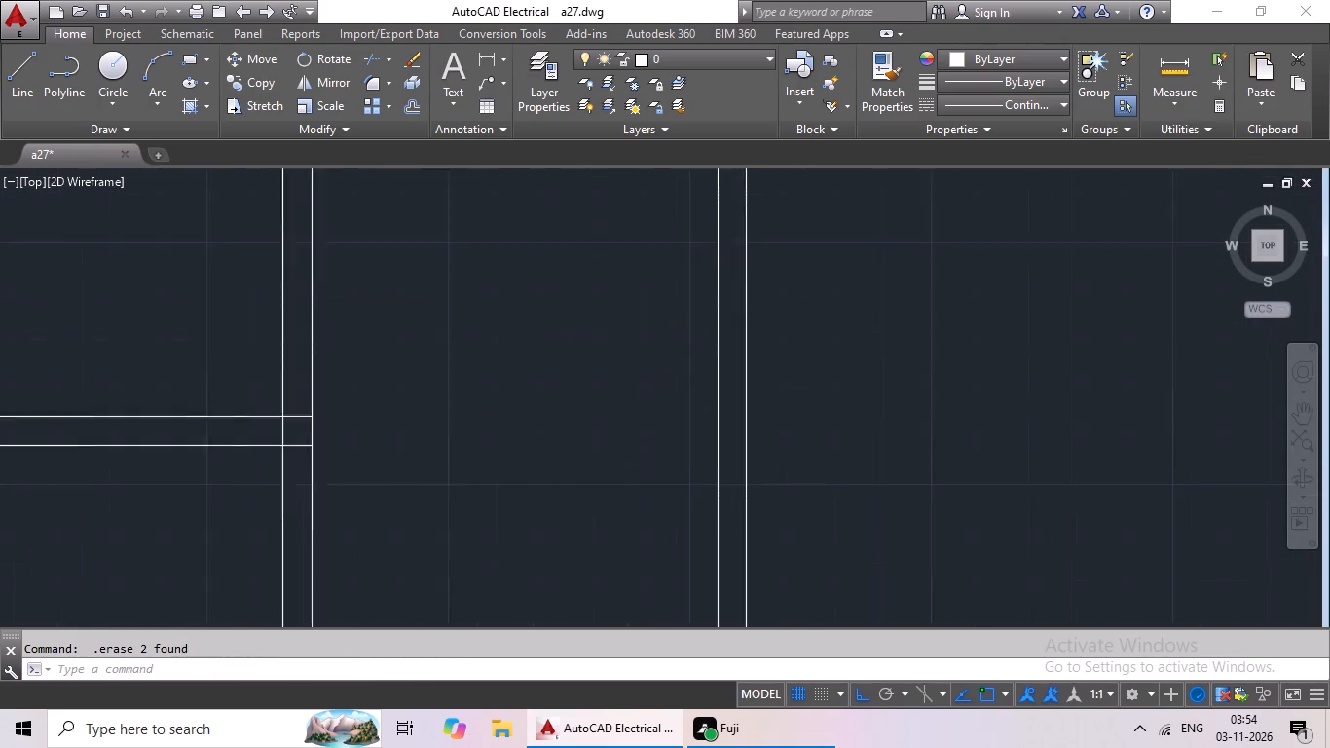
{"action": "middle_click_drag", "start_coordinate": [827, 466], "coordinate": [94, 413]}
{"action": "scroll", "coordinate": [406, 403], "scroll_direction": "up", "scroll_amount": 4}
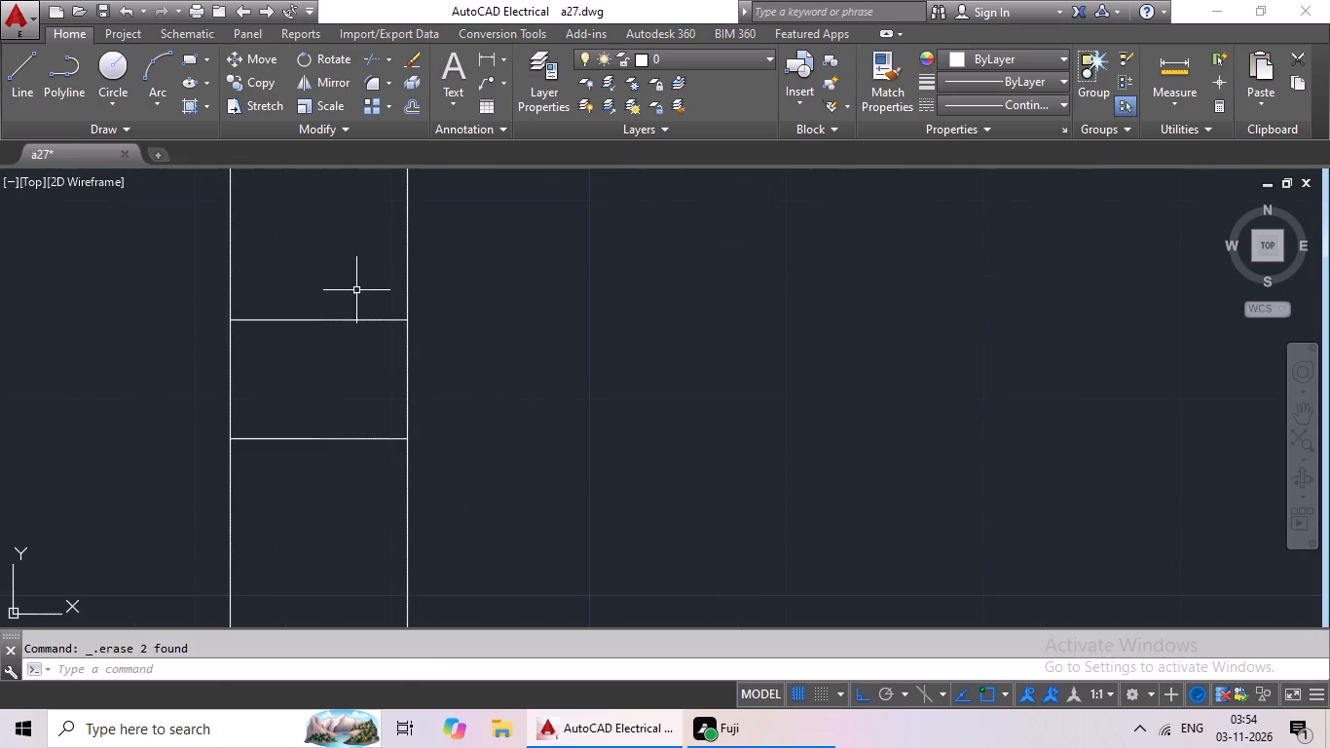
{"action": "left_click_drag", "start_coordinate": [356, 290], "coordinate": [341, 504]}
{"action": "left_click", "coordinate": [341, 504]}
{"action": "key", "text": "Delete"}
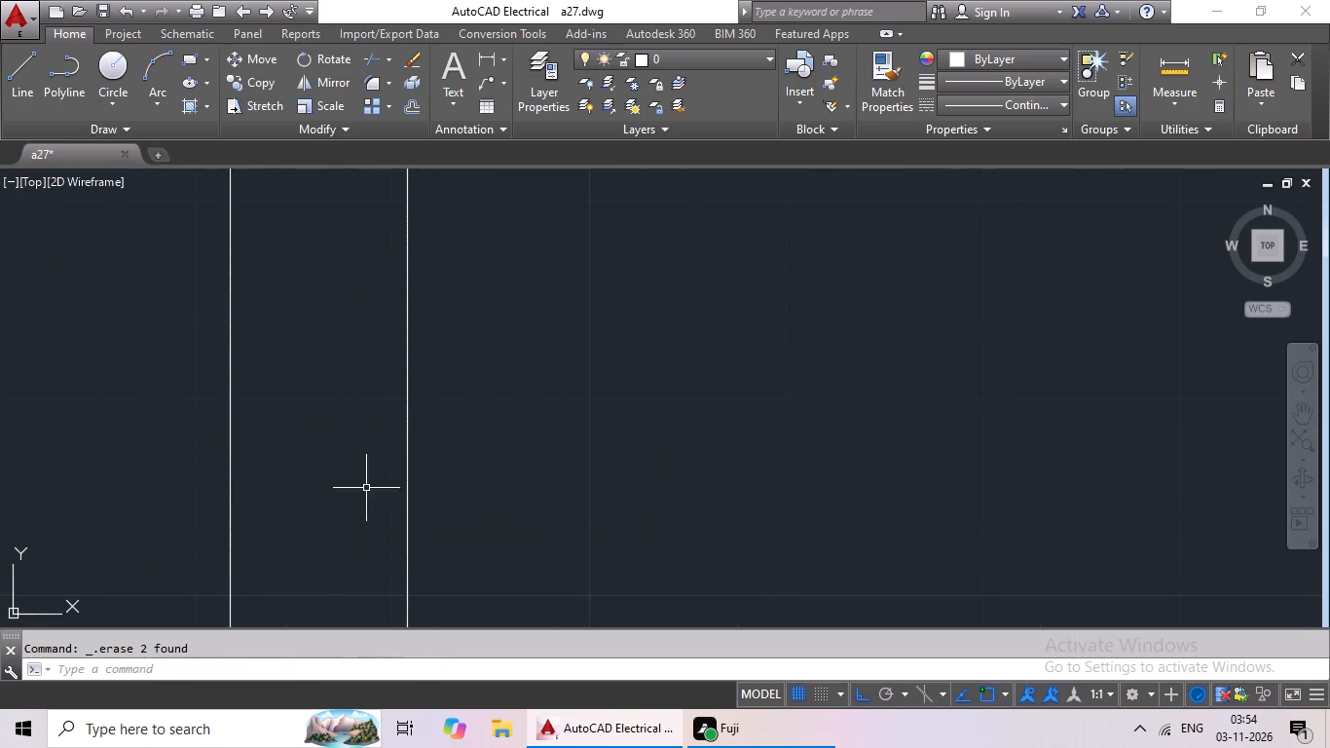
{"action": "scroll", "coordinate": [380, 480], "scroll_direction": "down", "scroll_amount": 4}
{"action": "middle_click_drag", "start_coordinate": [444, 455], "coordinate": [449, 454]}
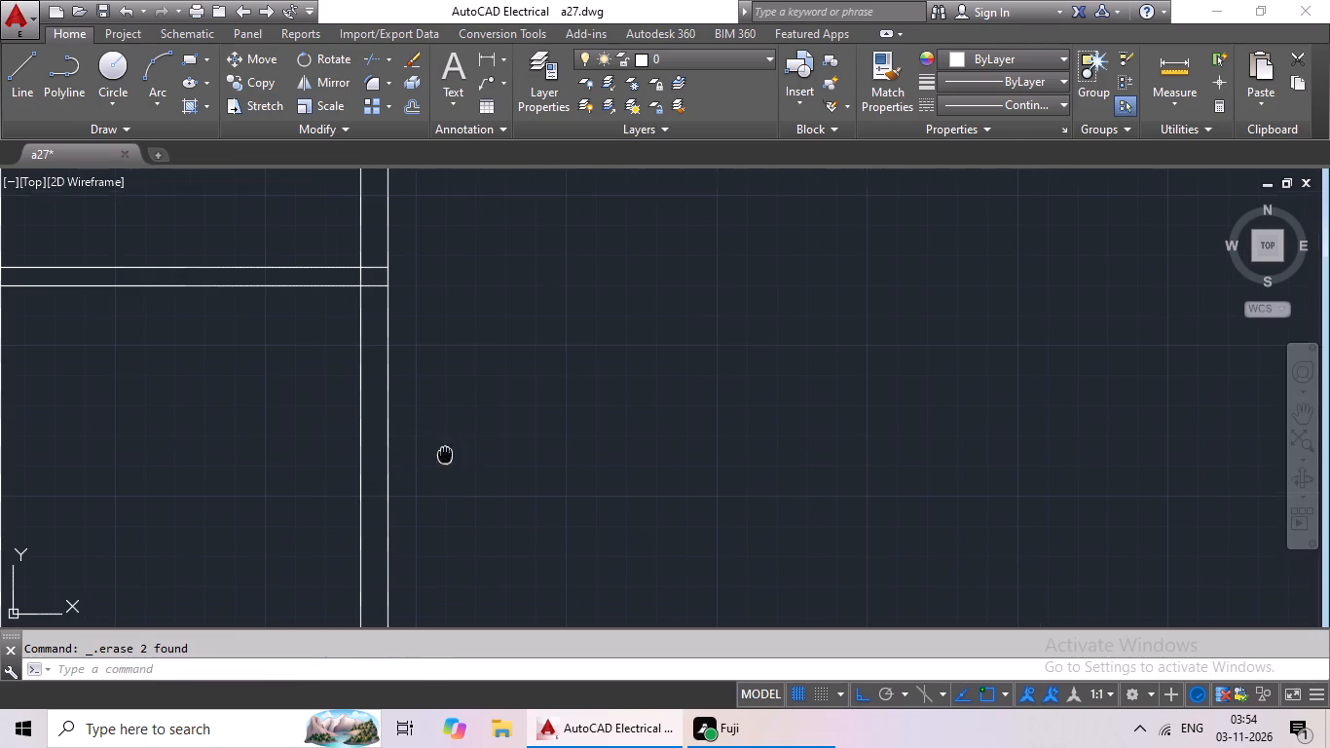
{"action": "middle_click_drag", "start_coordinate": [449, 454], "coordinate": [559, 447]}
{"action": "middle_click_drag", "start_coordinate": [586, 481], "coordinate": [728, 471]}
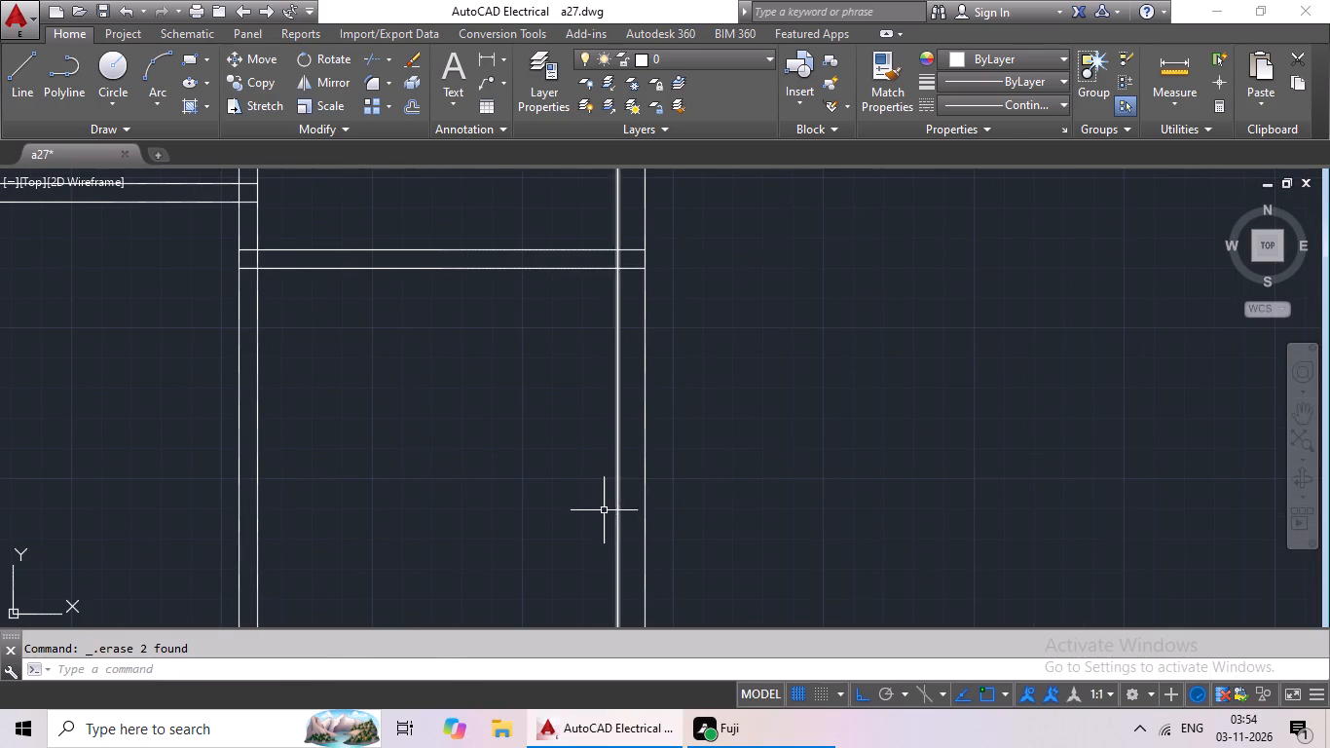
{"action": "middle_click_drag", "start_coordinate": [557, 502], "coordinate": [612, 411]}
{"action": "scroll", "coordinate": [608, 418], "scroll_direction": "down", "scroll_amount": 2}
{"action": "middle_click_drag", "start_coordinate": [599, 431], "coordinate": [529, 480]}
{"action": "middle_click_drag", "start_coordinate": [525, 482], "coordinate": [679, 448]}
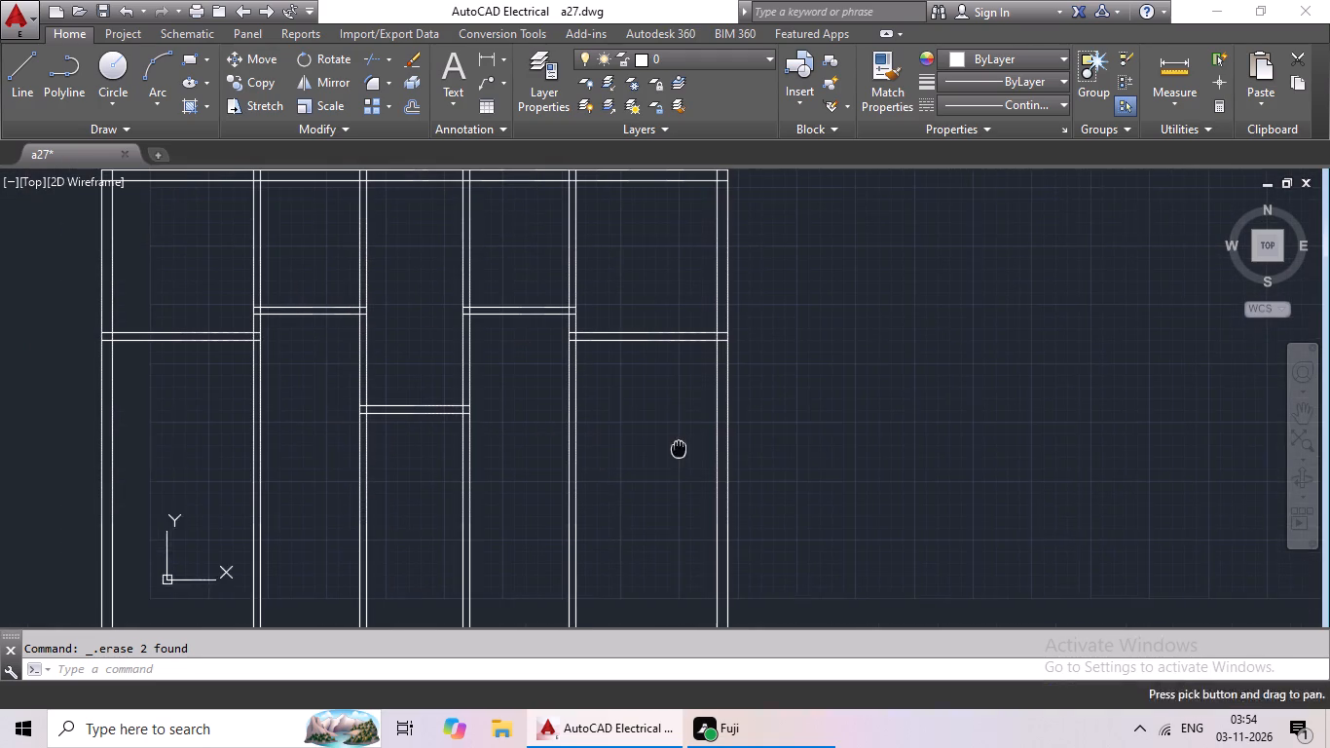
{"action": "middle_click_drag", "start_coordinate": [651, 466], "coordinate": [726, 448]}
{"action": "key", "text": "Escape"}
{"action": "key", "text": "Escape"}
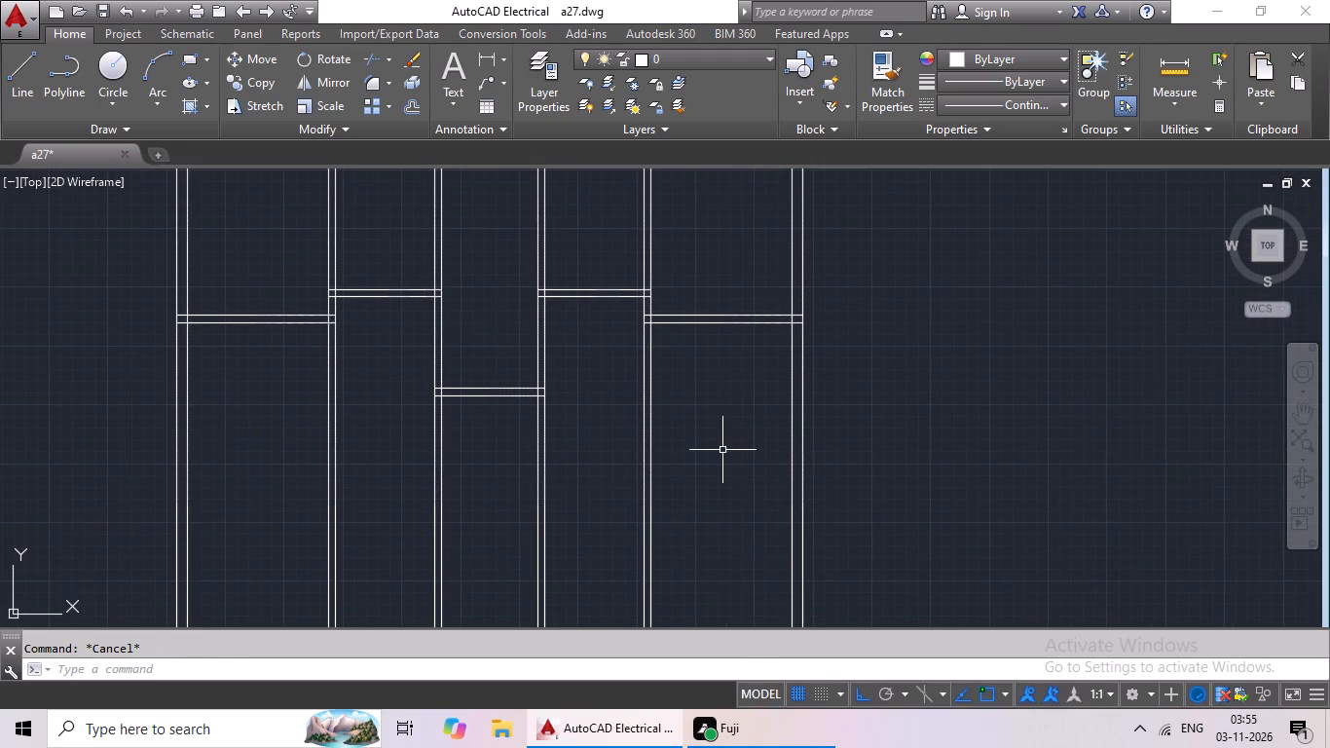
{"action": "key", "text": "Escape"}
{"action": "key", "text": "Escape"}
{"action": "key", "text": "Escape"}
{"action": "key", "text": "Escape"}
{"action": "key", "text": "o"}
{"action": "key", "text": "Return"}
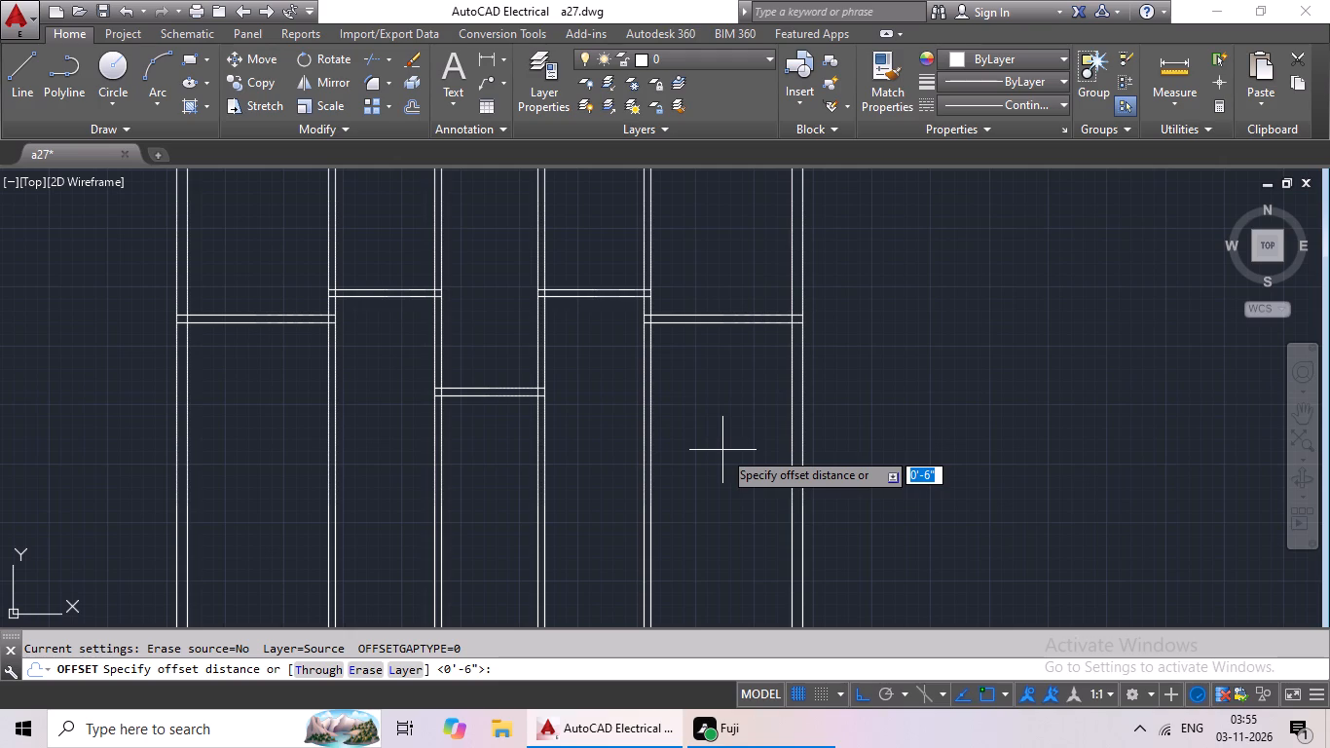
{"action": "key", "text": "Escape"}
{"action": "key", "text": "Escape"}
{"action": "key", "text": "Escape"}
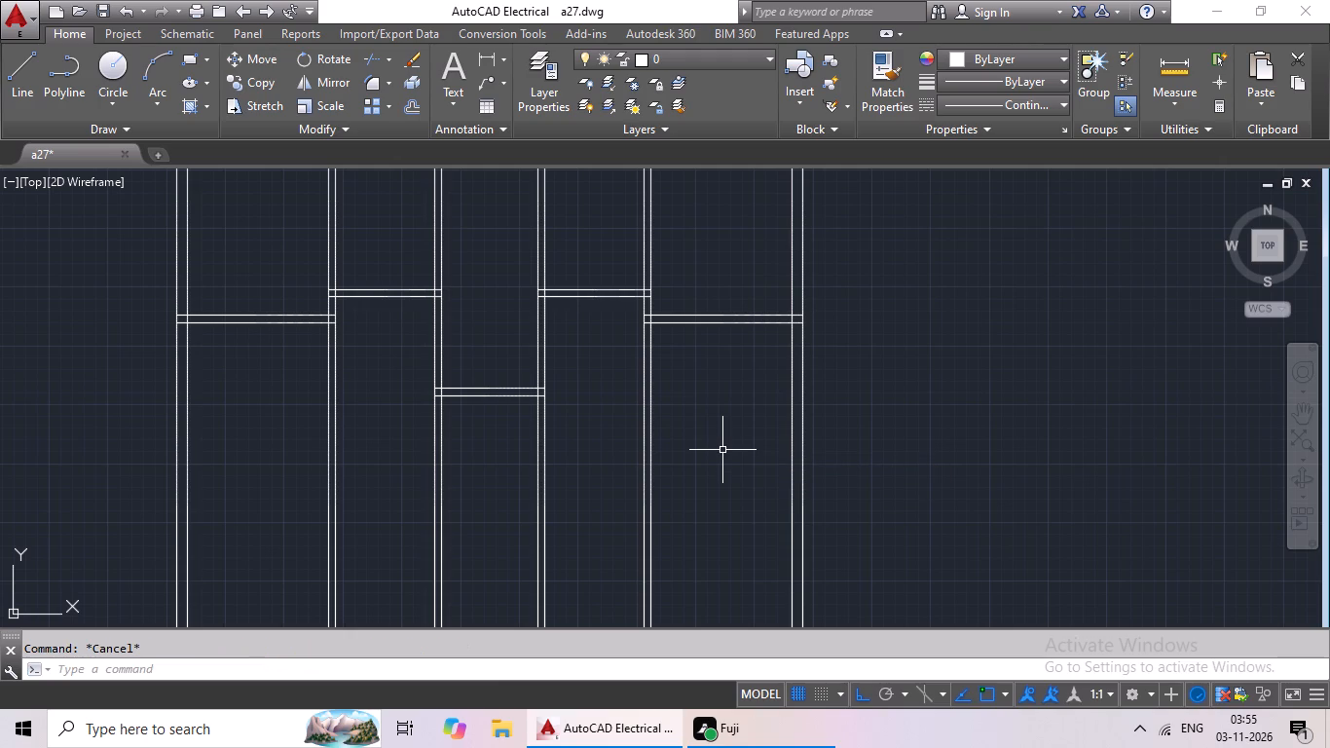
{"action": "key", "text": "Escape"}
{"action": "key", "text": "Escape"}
Offset the left bay's partition line and the right outer wall's inner line 7'3" leftward to mark the toilet widths.
{"action": "key", "text": "o"}
{"action": "key", "text": "Return"}
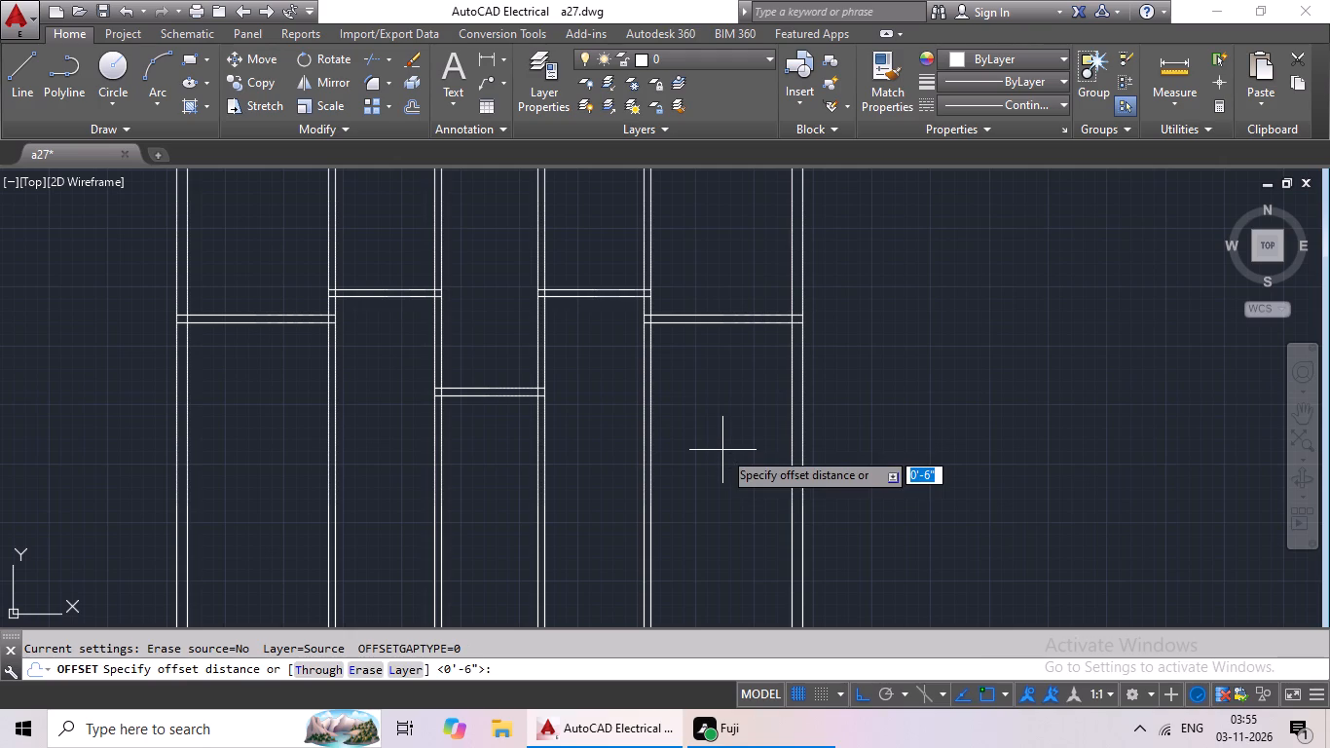
{"action": "type", "text": "7'"}
{"action": "type", "text": "3\""}
{"action": "key", "text": "Return"}
{"action": "scroll", "coordinate": [574, 399], "scroll_direction": "down", "scroll_amount": 2}
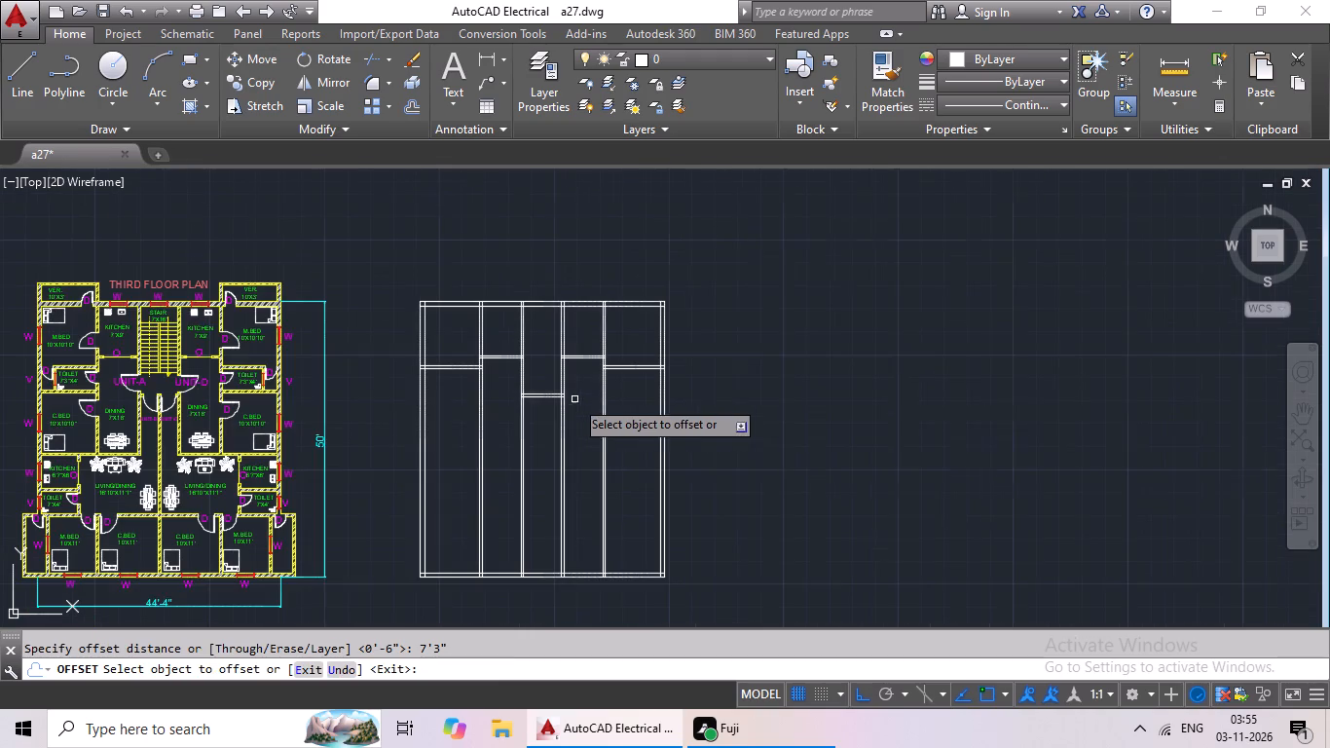
{"action": "scroll", "coordinate": [462, 379], "scroll_direction": "up", "scroll_amount": 3}
{"action": "scroll", "coordinate": [462, 379], "scroll_direction": "down", "scroll_amount": 2}
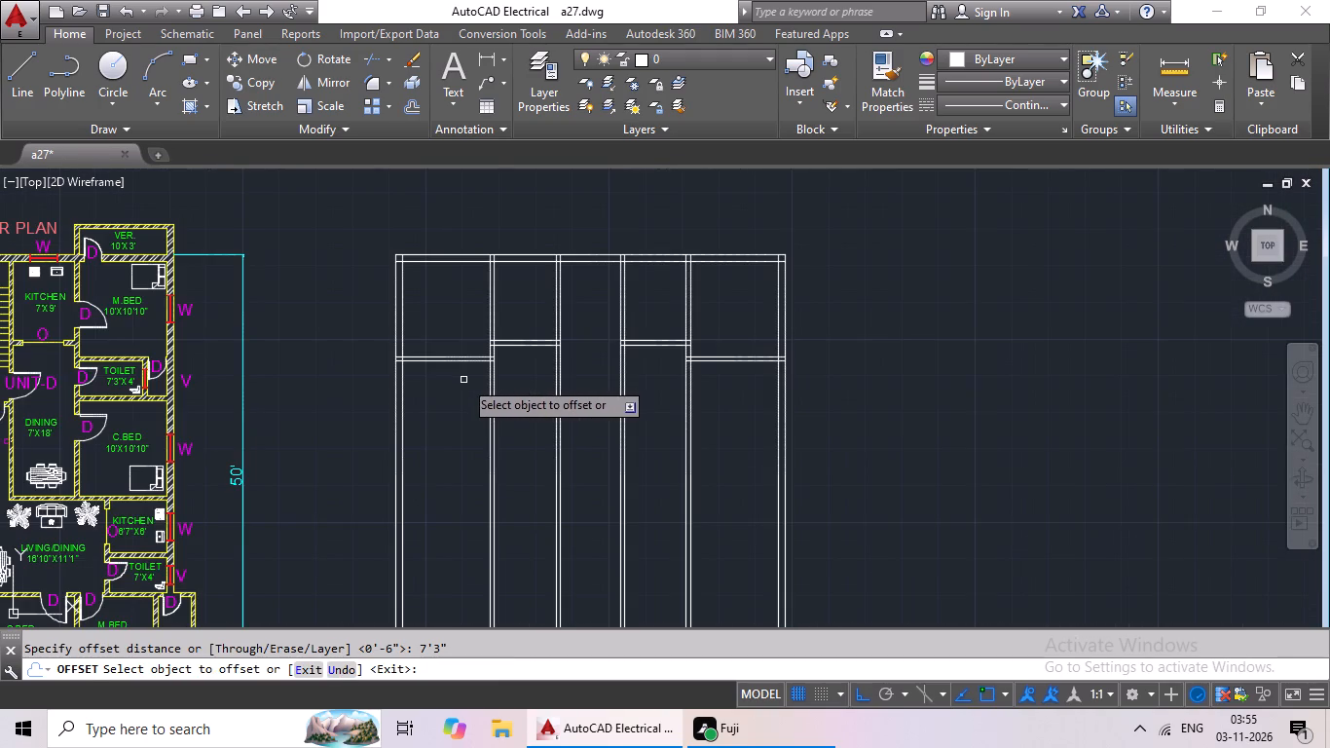
{"action": "left_click", "coordinate": [488, 400]}
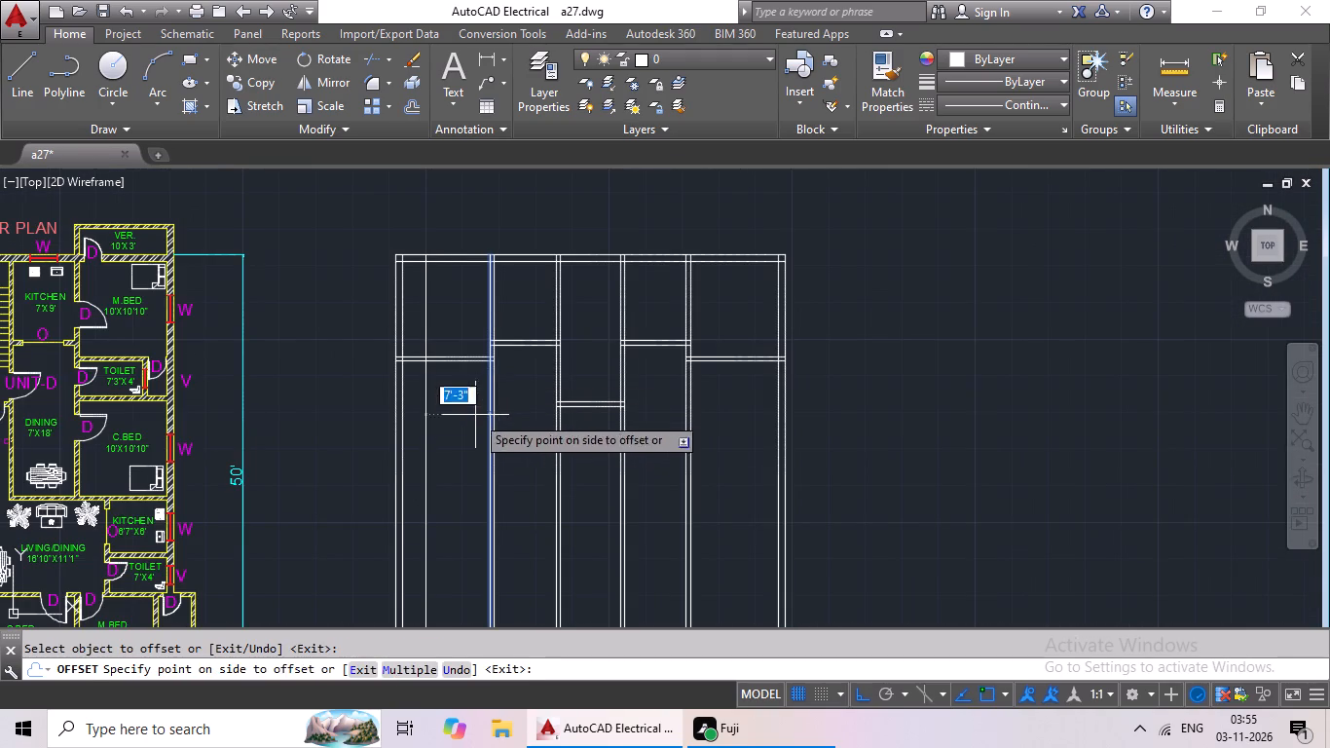
{"action": "left_click", "coordinate": [469, 426]}
{"action": "left_click_drag", "start_coordinate": [780, 408], "coordinate": [748, 425]}
{"action": "left_click", "coordinate": [731, 433]}
{"action": "key", "text": "Escape"}
{"action": "key", "text": "Escape"}
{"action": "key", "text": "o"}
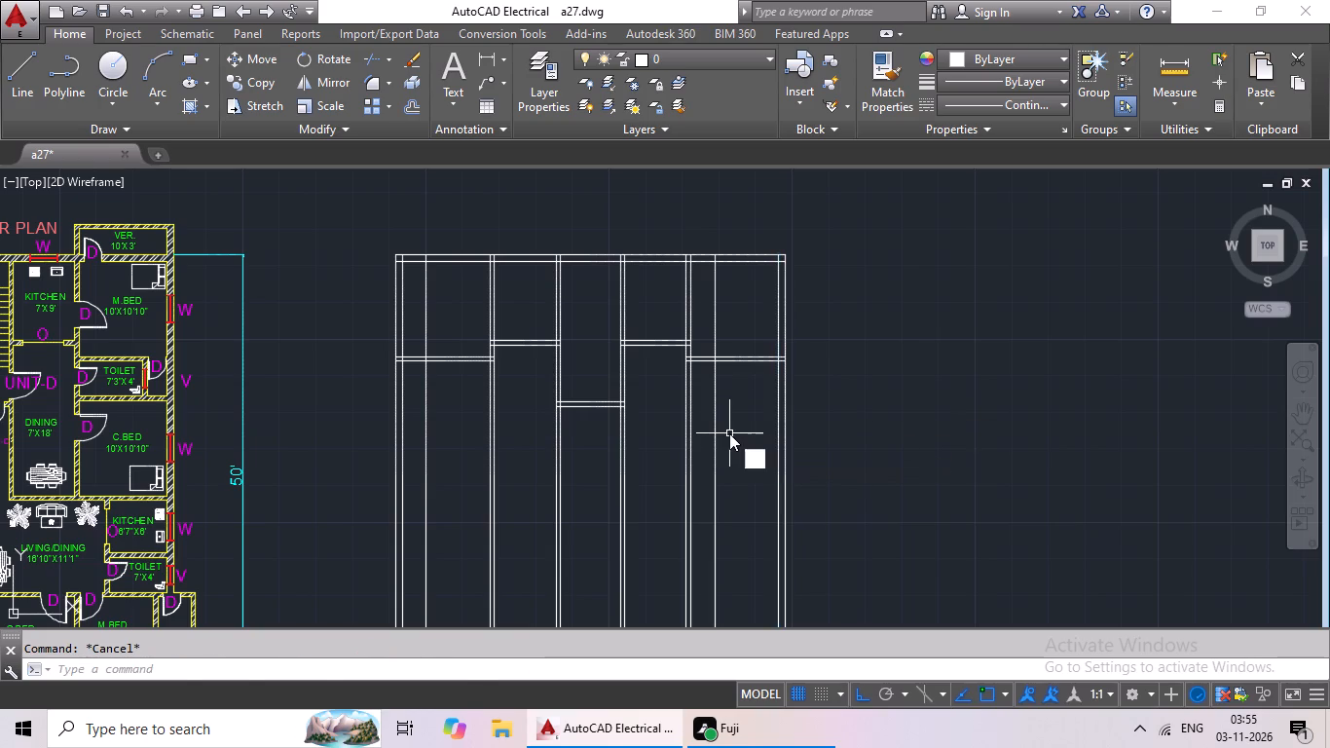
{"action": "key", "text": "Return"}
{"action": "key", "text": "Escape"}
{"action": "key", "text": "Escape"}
Trim both 7'3" vertical lines above the horizontal bedroom partitions in the right and left bays.
{"action": "type", "text": "tr"}
{"action": "key", "text": "space"}
{"action": "key", "text": "space"}
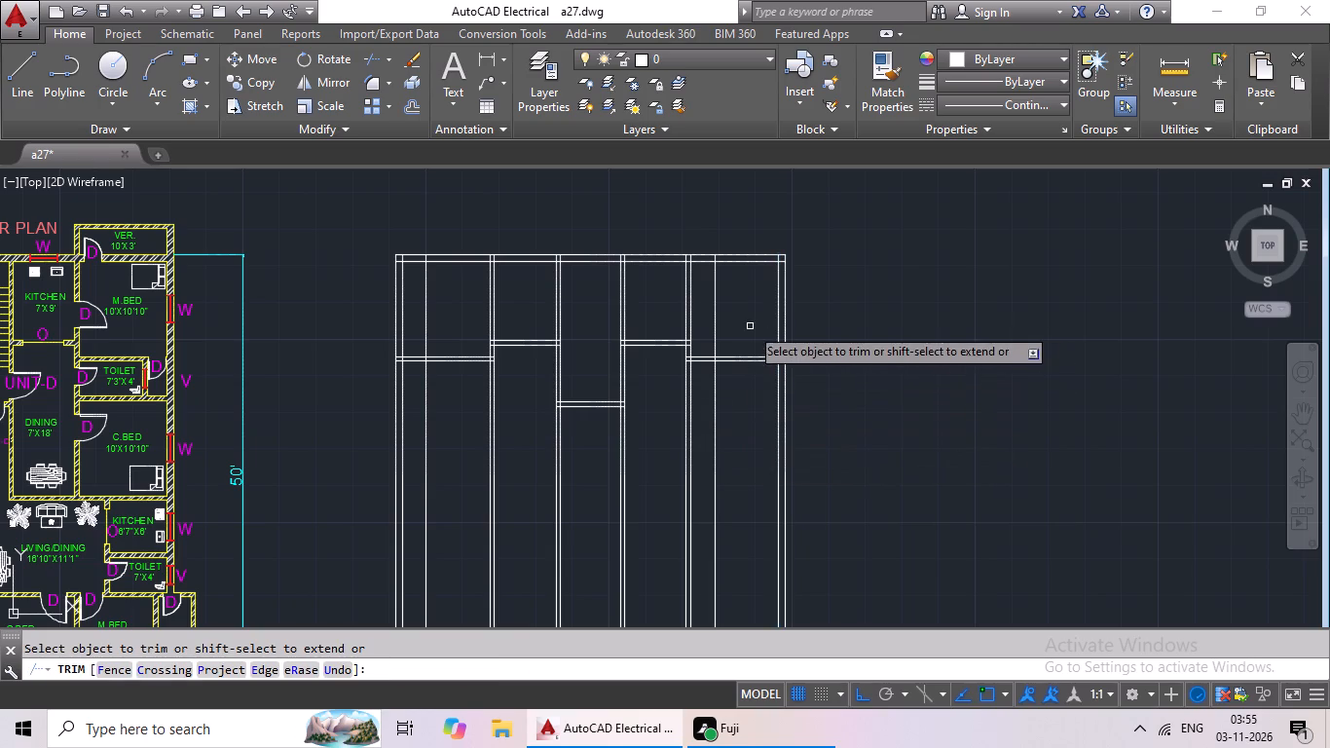
{"action": "scroll", "coordinate": [733, 333], "scroll_direction": "up", "scroll_amount": 4}
{"action": "left_click_drag", "start_coordinate": [782, 281], "coordinate": [648, 421]}
{"action": "left_click_drag", "start_coordinate": [648, 421], "coordinate": [664, 415]}
{"action": "scroll", "coordinate": [744, 387], "scroll_direction": "down", "scroll_amount": 4}
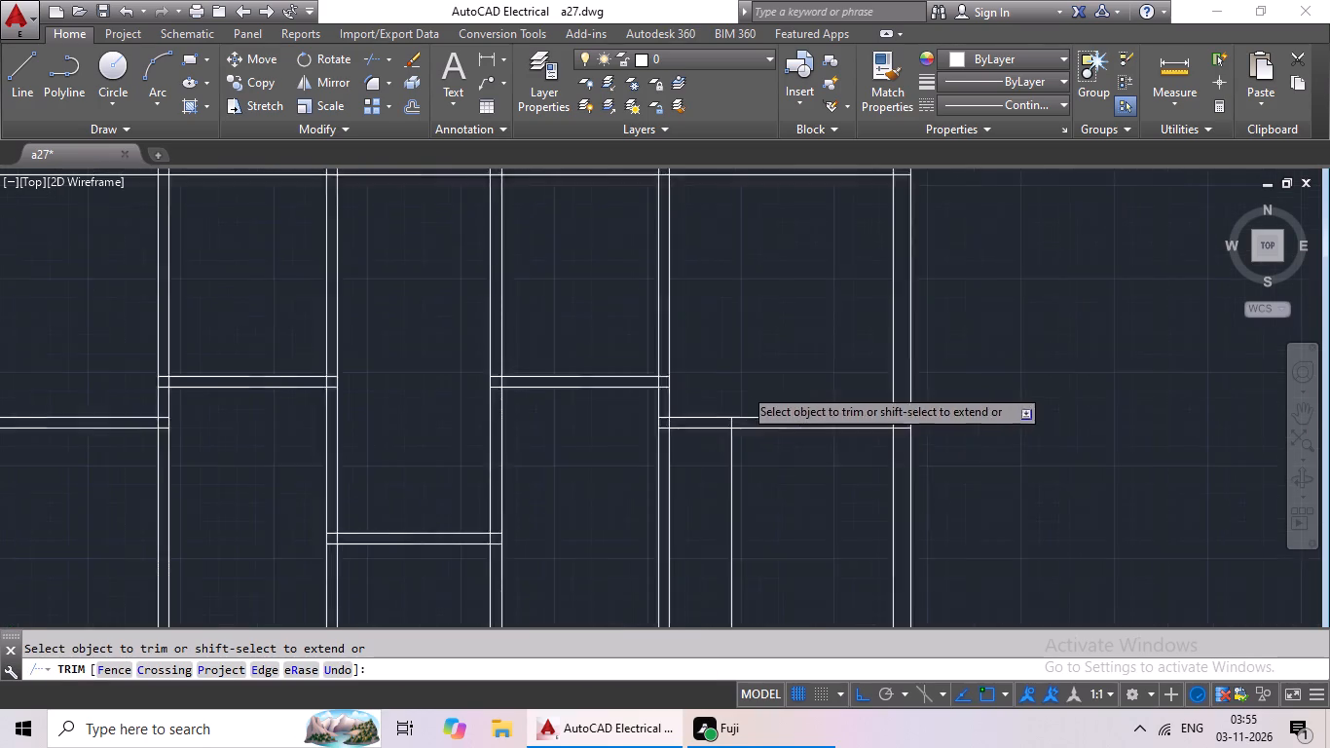
{"action": "scroll", "coordinate": [494, 351], "scroll_direction": "up", "scroll_amount": 3}
{"action": "left_click_drag", "start_coordinate": [456, 326], "coordinate": [302, 455]}
{"action": "left_click", "coordinate": [302, 455]}
{"action": "scroll", "coordinate": [405, 355], "scroll_direction": "down", "scroll_amount": 3}
{"action": "middle_click_drag", "start_coordinate": [405, 355], "coordinate": [465, 264]}
{"action": "middle_click_drag", "start_coordinate": [467, 503], "coordinate": [633, 369]}
{"action": "scroll", "coordinate": [635, 370], "scroll_direction": "down", "scroll_amount": 1}
{"action": "key", "text": "Escape"}
{"action": "key", "text": "Escape"}
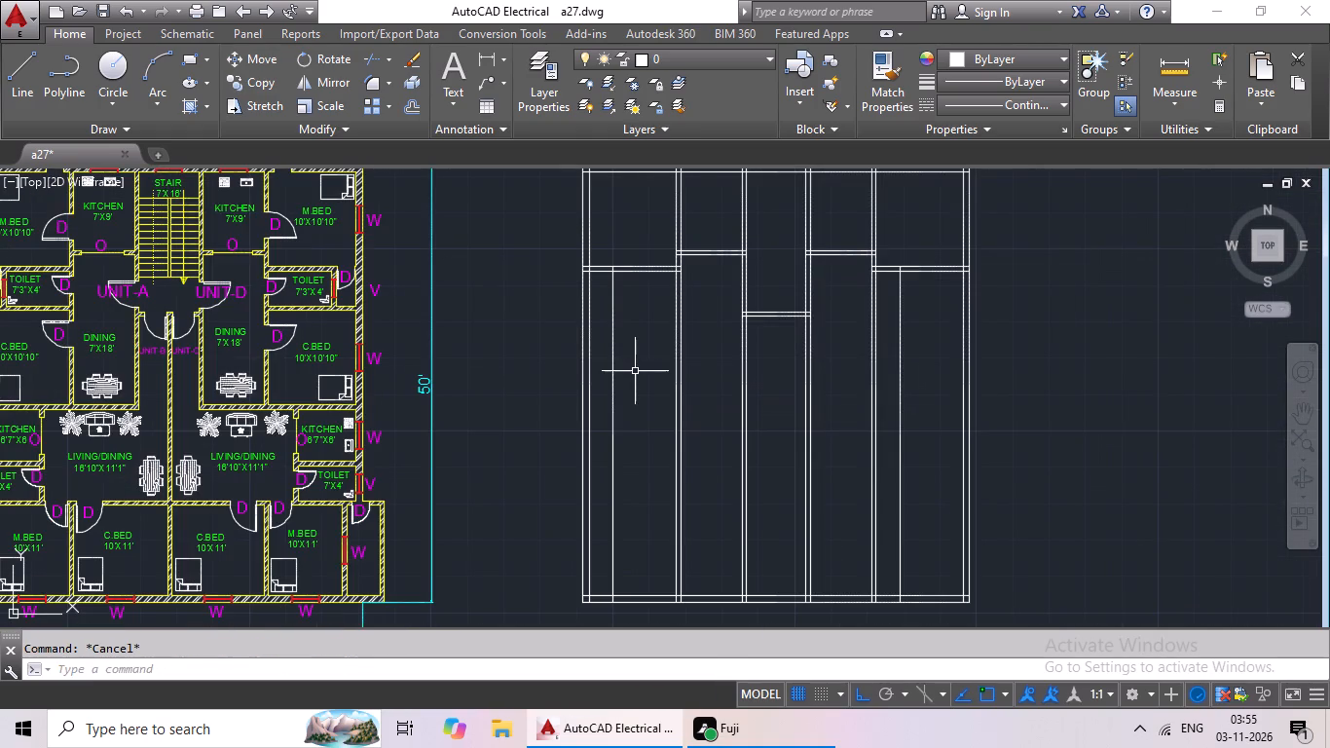
{"action": "key", "text": "Escape"}
{"action": "key", "text": "Escape"}
Offset the right and left 7'3" vertical lines 6" leftward to form the toilet side partitions.
{"action": "key", "text": "o"}
{"action": "key", "text": "Return"}
{"action": "key", "text": "6"}
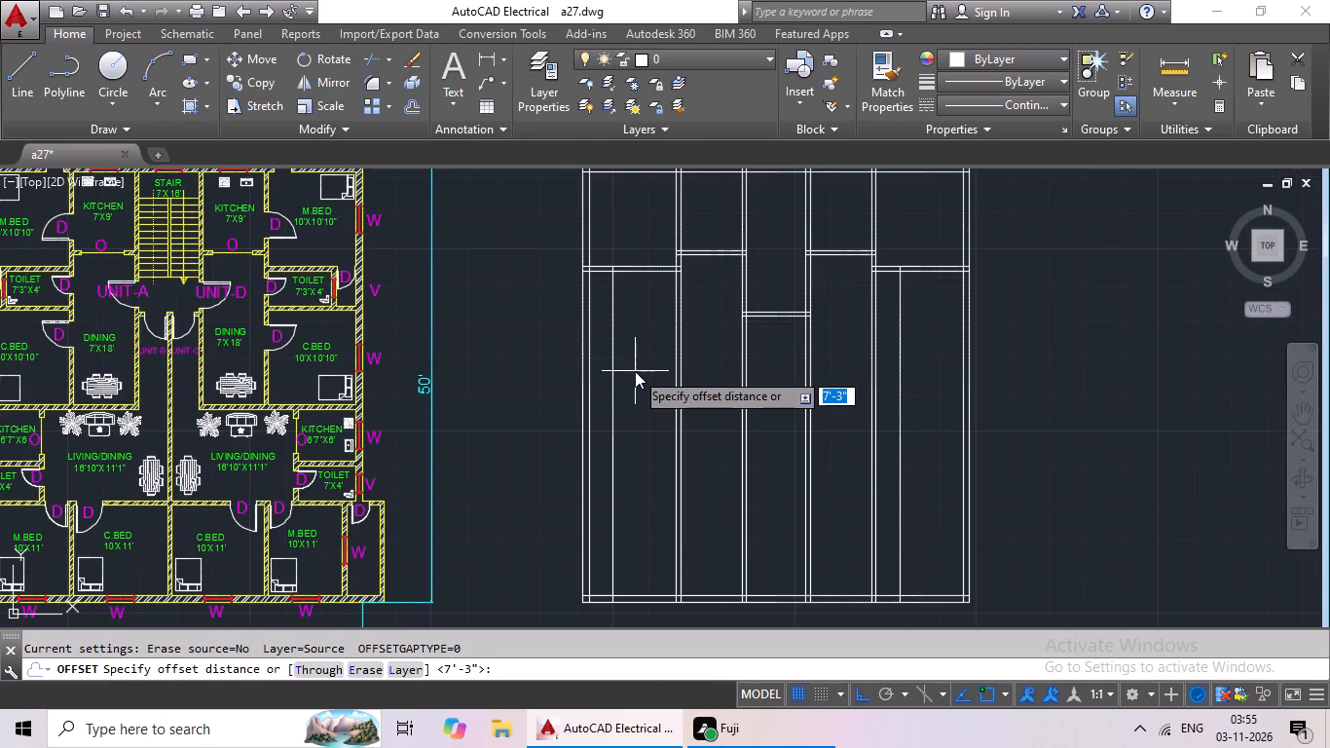
{"action": "key", "text": "shift+quotedbl"}
{"action": "key", "text": "Return"}
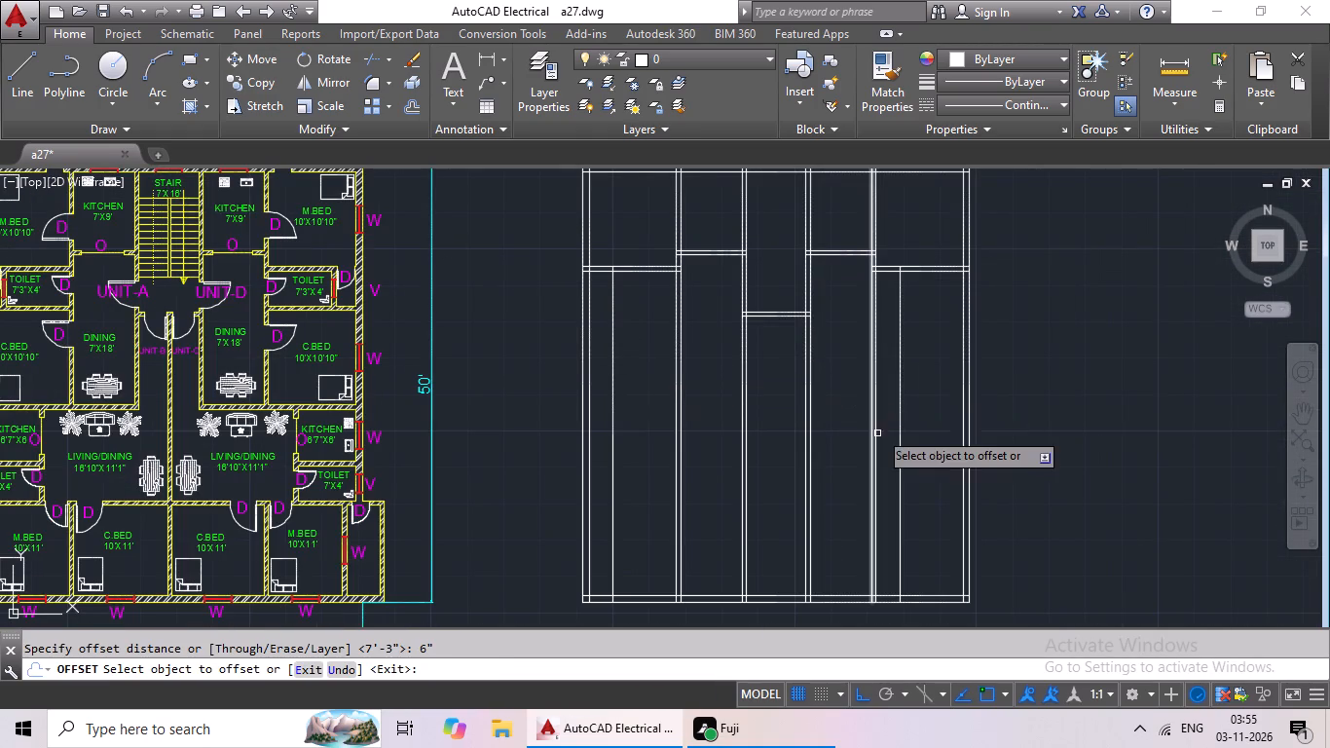
{"action": "left_click", "coordinate": [903, 386]}
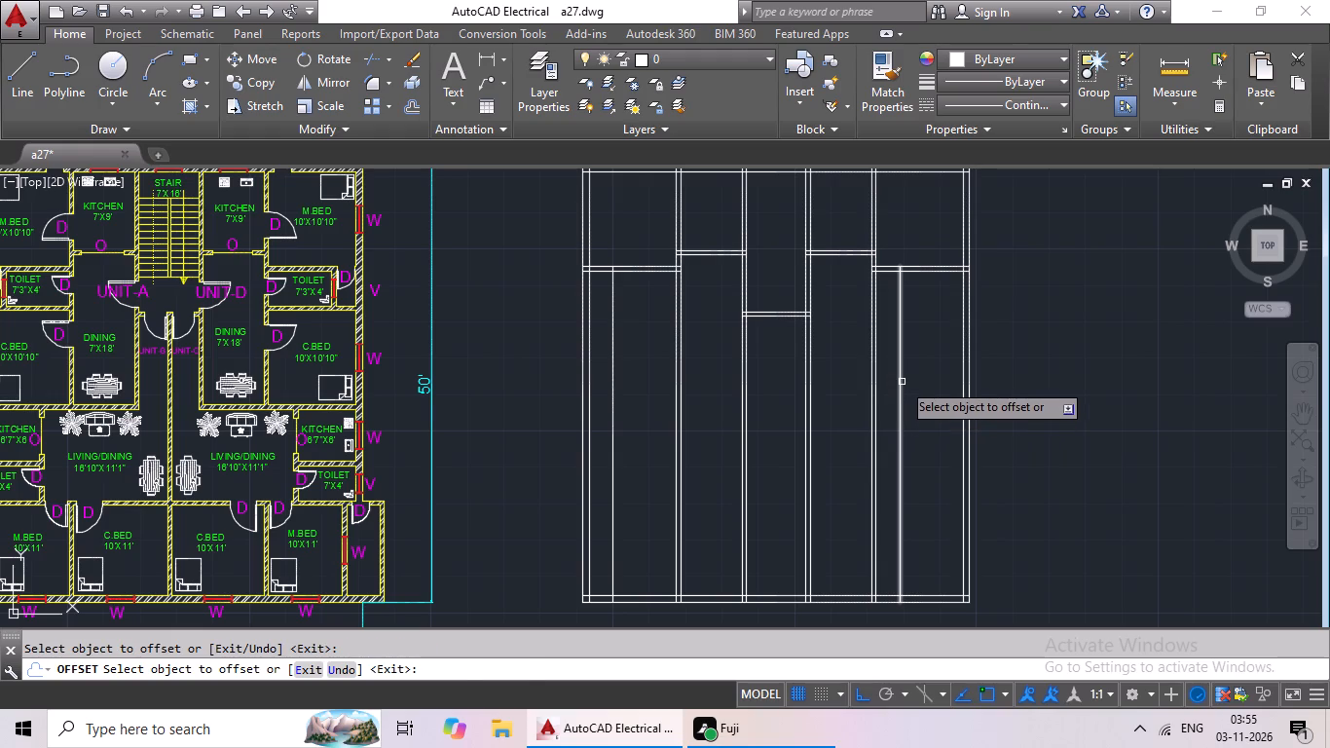
{"action": "left_click", "coordinate": [902, 382]}
{"action": "left_click", "coordinate": [894, 395]}
{"action": "left_click_drag", "start_coordinate": [610, 475], "coordinate": [591, 493]}
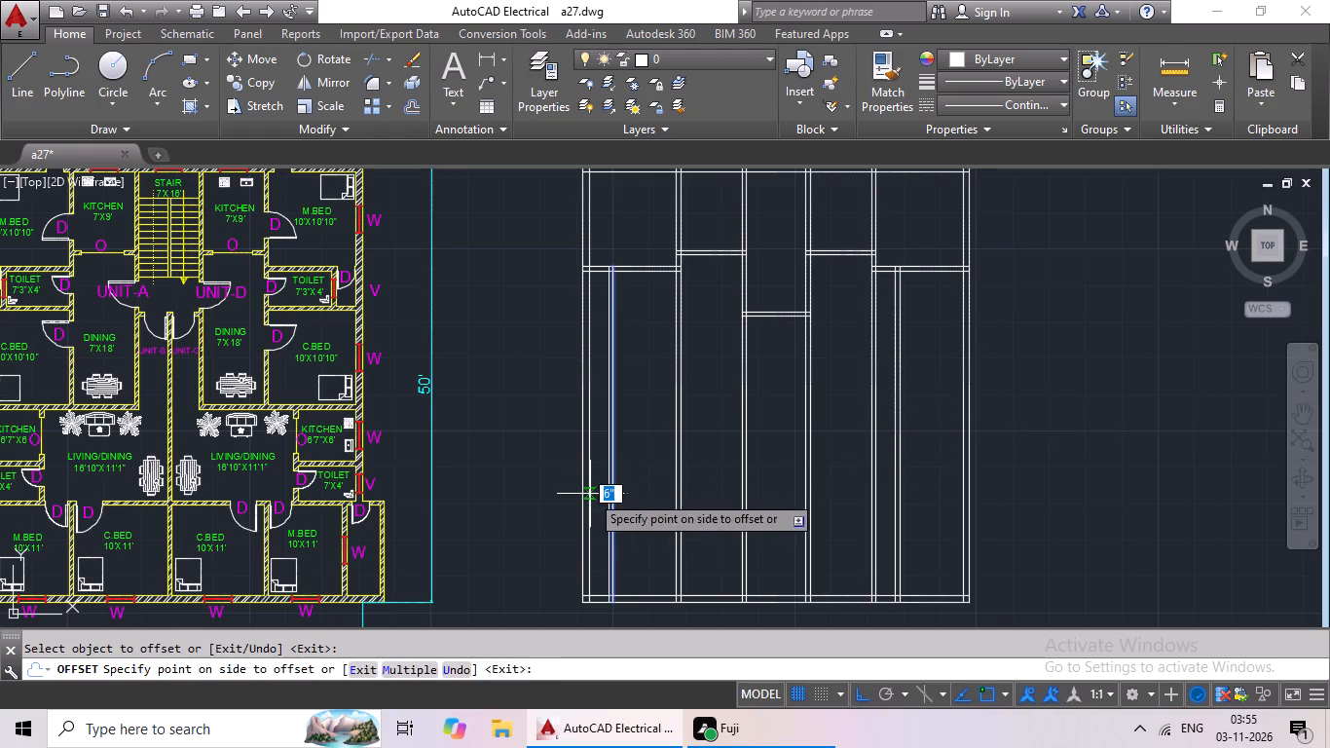
{"action": "left_click", "coordinate": [590, 494]}
{"action": "middle_click_drag", "start_coordinate": [643, 353], "coordinate": [636, 455]}
{"action": "key", "text": "Escape"}
{"action": "key", "text": "Escape"}
{"action": "key", "text": "Escape"}
{"action": "key", "text": "Escape"}
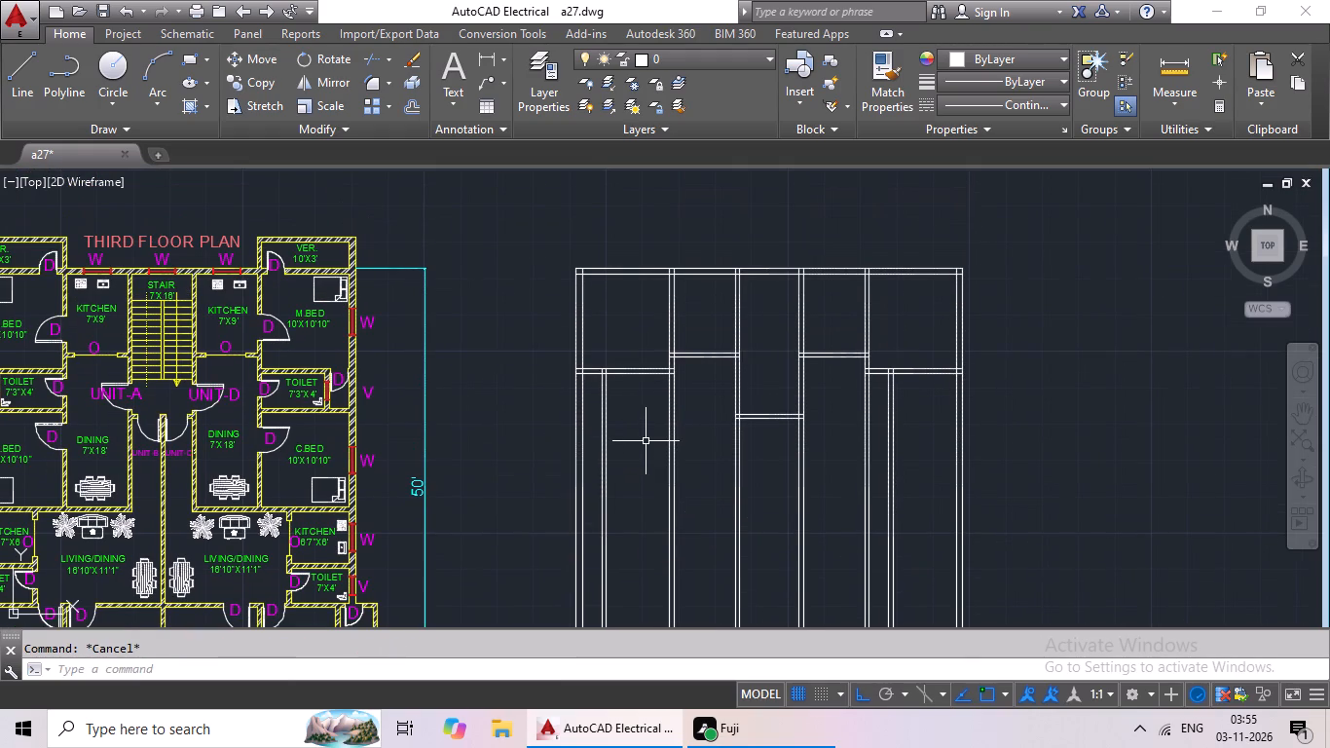
Offset the lower line of the left bay's horizontal partition 4' downward for the toilet depth.
{"action": "key", "text": "o"}
{"action": "key", "text": "Return"}
{"action": "type", "text": "4'"}
{"action": "key", "text": "Return"}
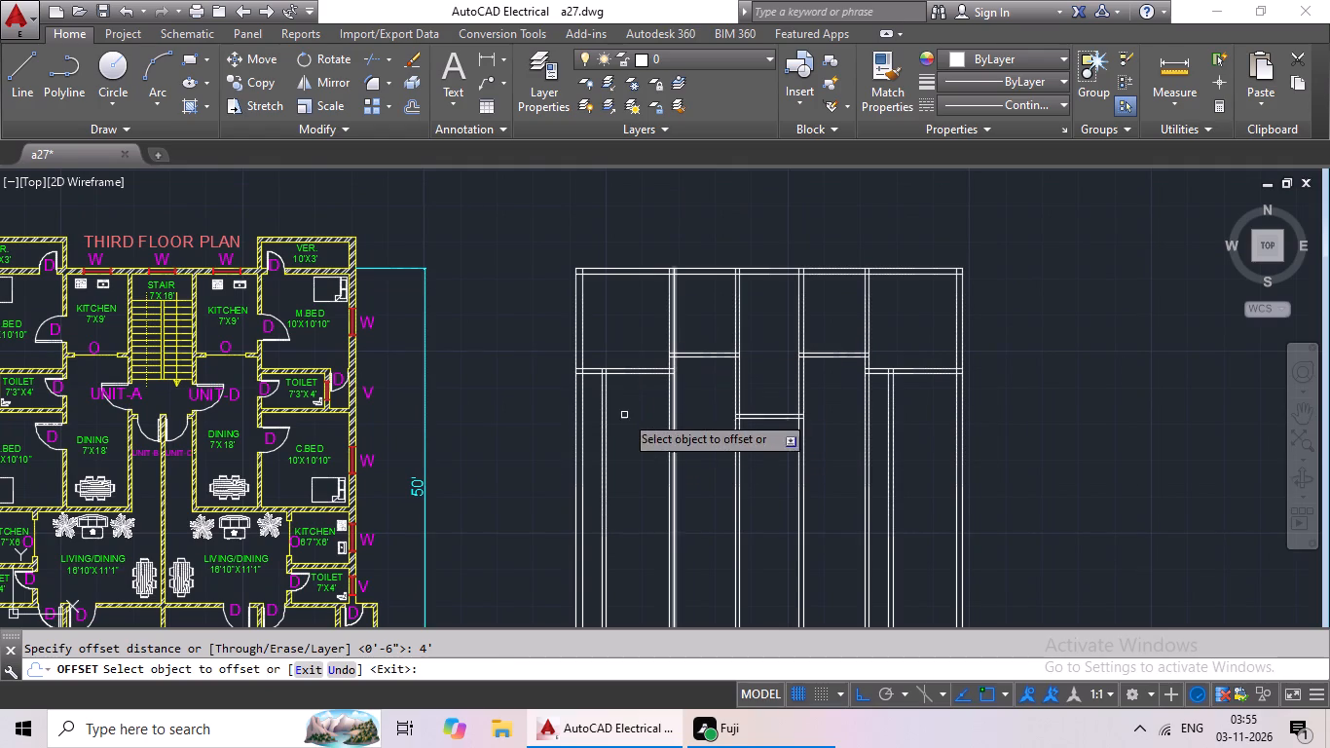
{"action": "left_click_drag", "start_coordinate": [630, 373], "coordinate": [628, 392]}
{"action": "left_click", "coordinate": [630, 416]}
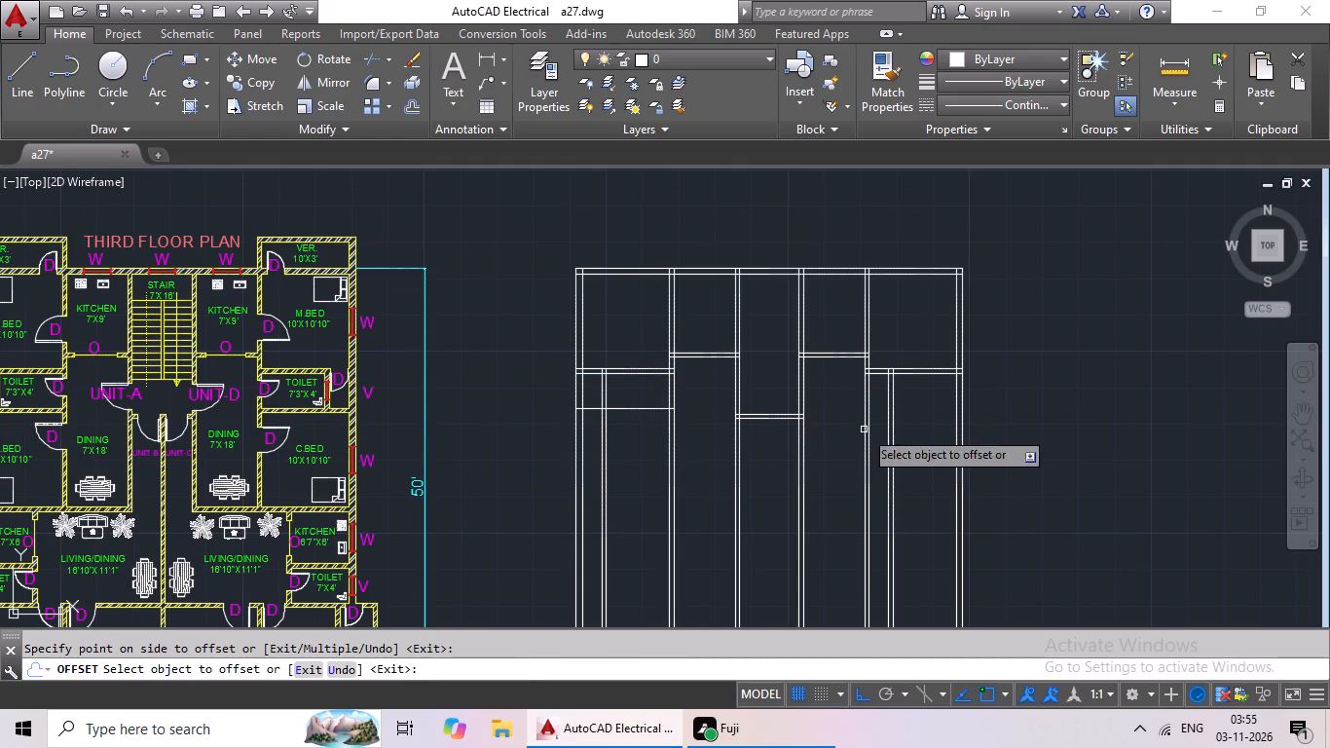
{"action": "left_click_drag", "start_coordinate": [944, 372], "coordinate": [936, 415]}
{"action": "key", "text": "Escape"}
{"action": "key", "text": "Escape"}
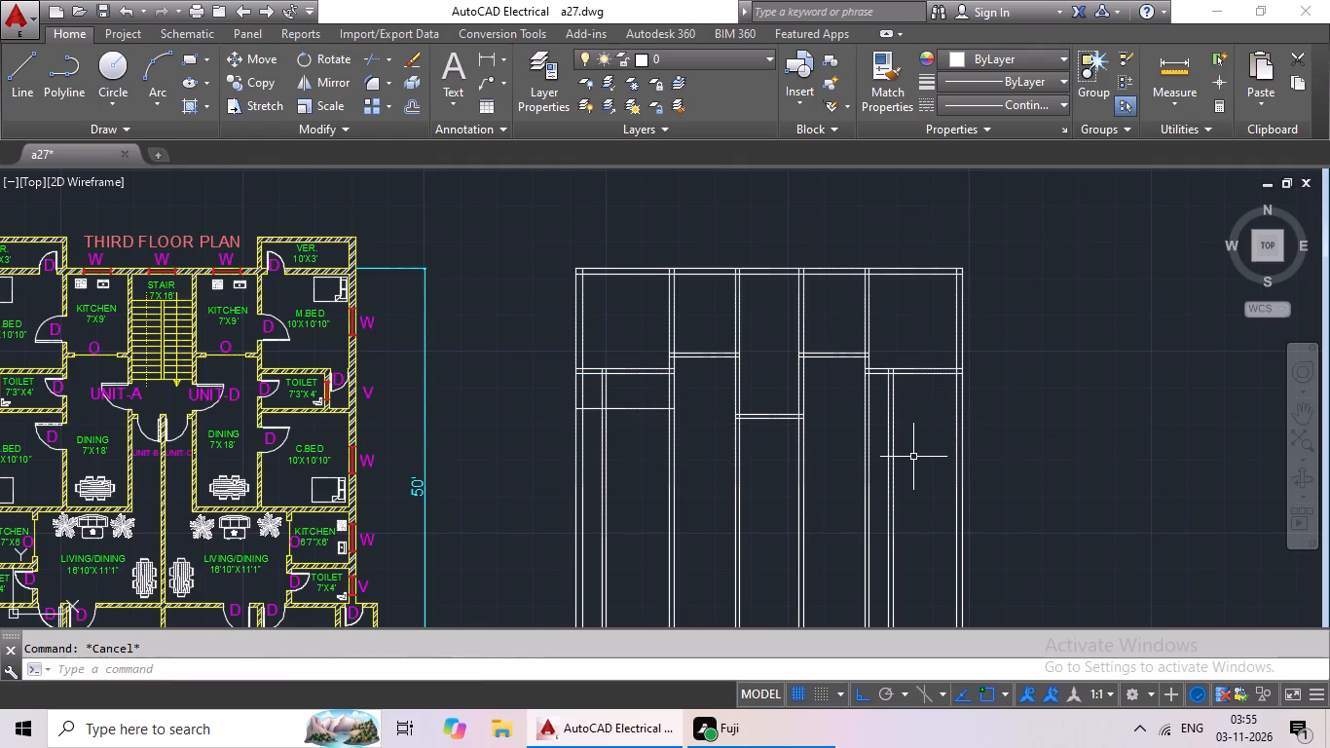
{"action": "key", "text": "Escape"}
Offset the left bay's 4' line 6" downward to form the partition below the toilet.
{"action": "key", "text": "o"}
{"action": "key", "text": "Return"}
{"action": "type", "text": "6\""}
{"action": "key", "text": "Return"}
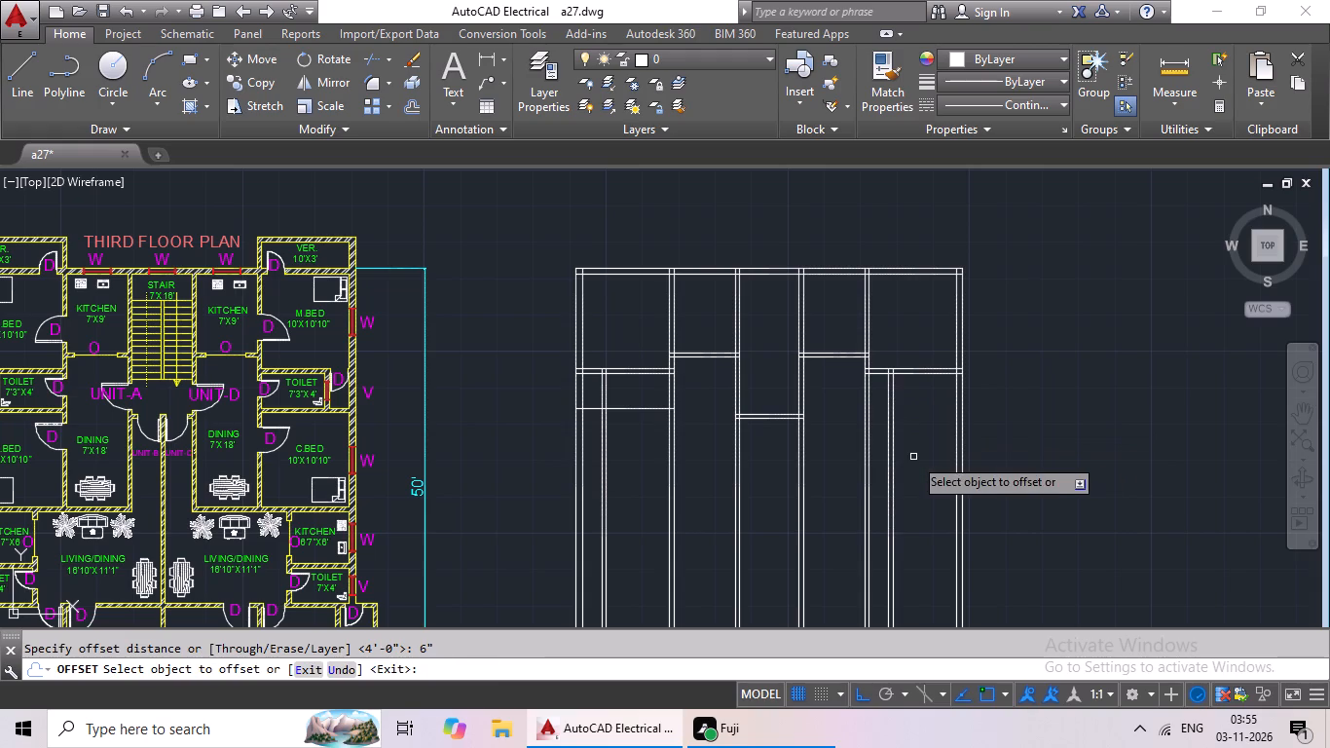
{"action": "left_click_drag", "start_coordinate": [637, 409], "coordinate": [632, 433]}
{"action": "left_click_drag", "start_coordinate": [633, 473], "coordinate": [655, 473]}
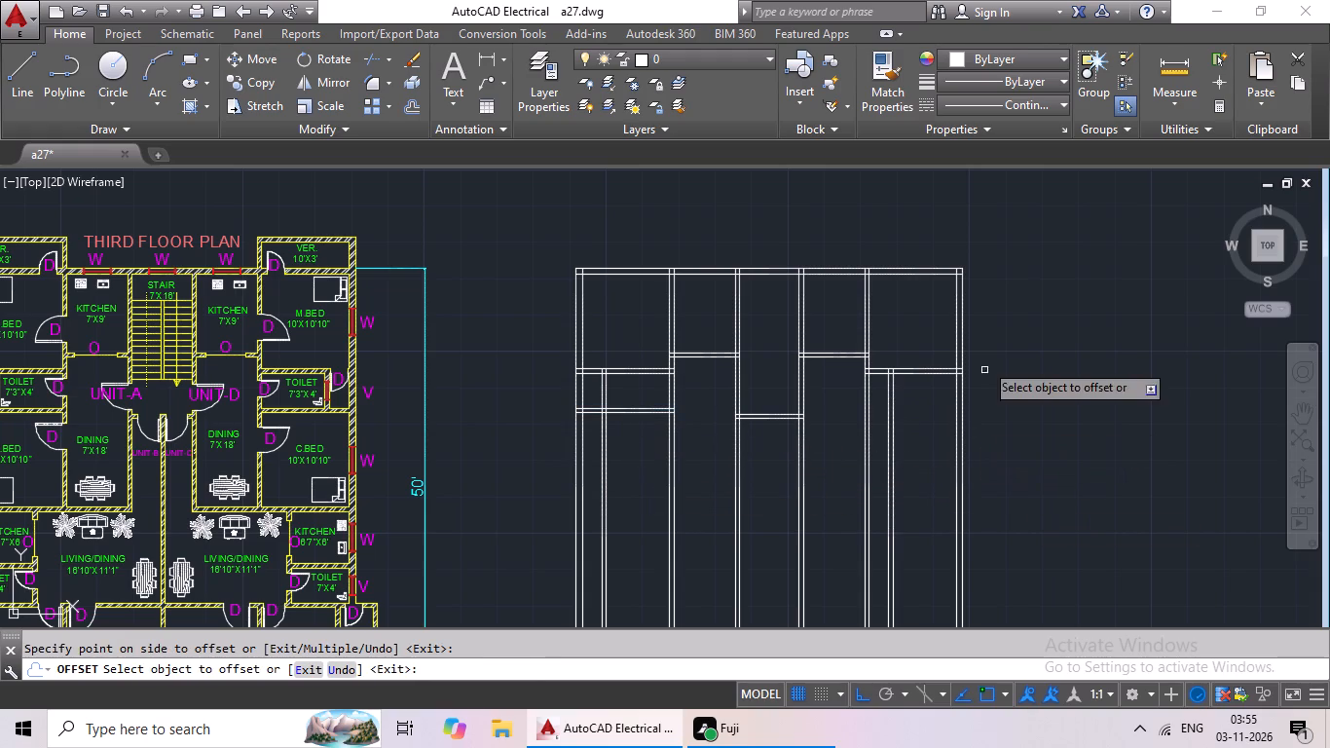
{"action": "scroll", "coordinate": [930, 377], "scroll_direction": "up", "scroll_amount": 2}
{"action": "scroll", "coordinate": [928, 393], "scroll_direction": "down", "scroll_amount": 3}
{"action": "middle_click_drag", "start_coordinate": [928, 400], "coordinate": [803, 451]}
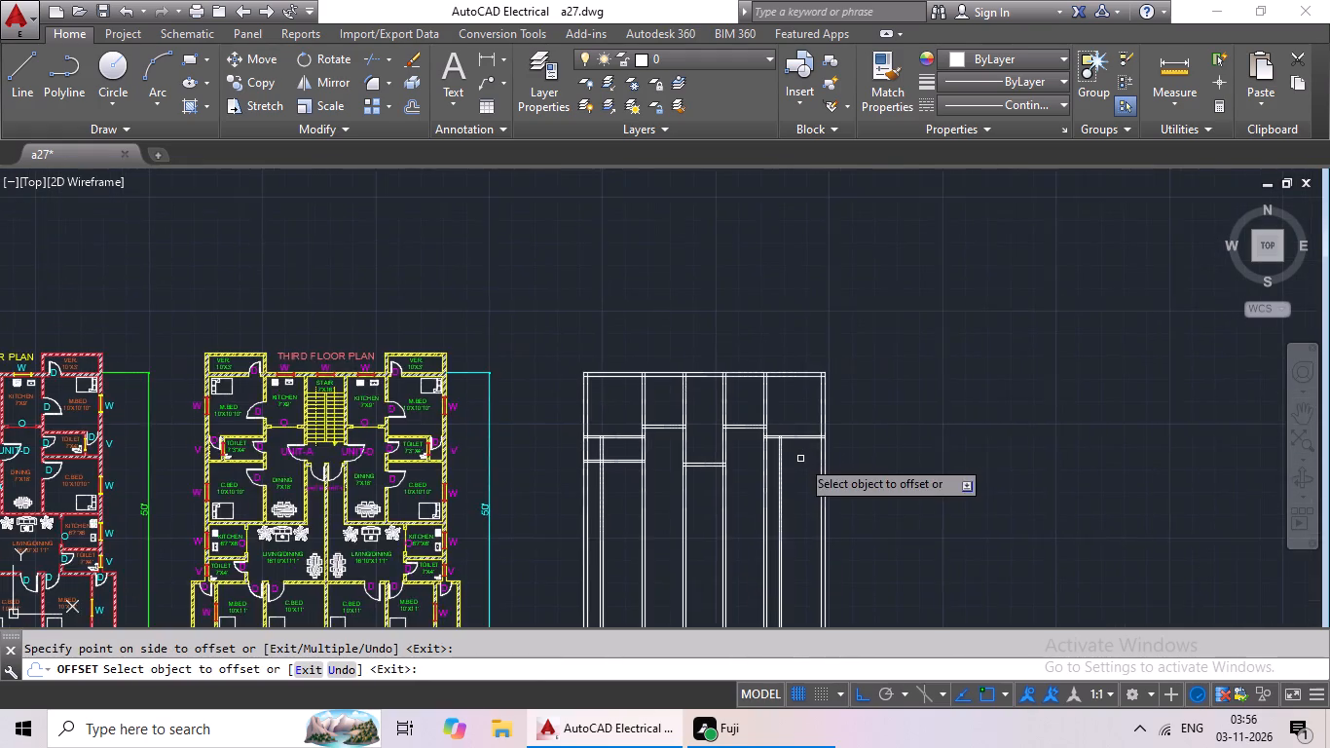
{"action": "scroll", "coordinate": [800, 459], "scroll_direction": "up", "scroll_amount": 2}
{"action": "key", "text": "Escape"}
{"action": "key", "text": "Escape"}
{"action": "key", "text": "Escape"}
{"action": "key", "text": "Escape"}
Offset the lower line of the right bay's horizontal bedroom partition 4' downward for the toilet depth.
{"action": "key", "text": "o"}
{"action": "key", "text": "Return"}
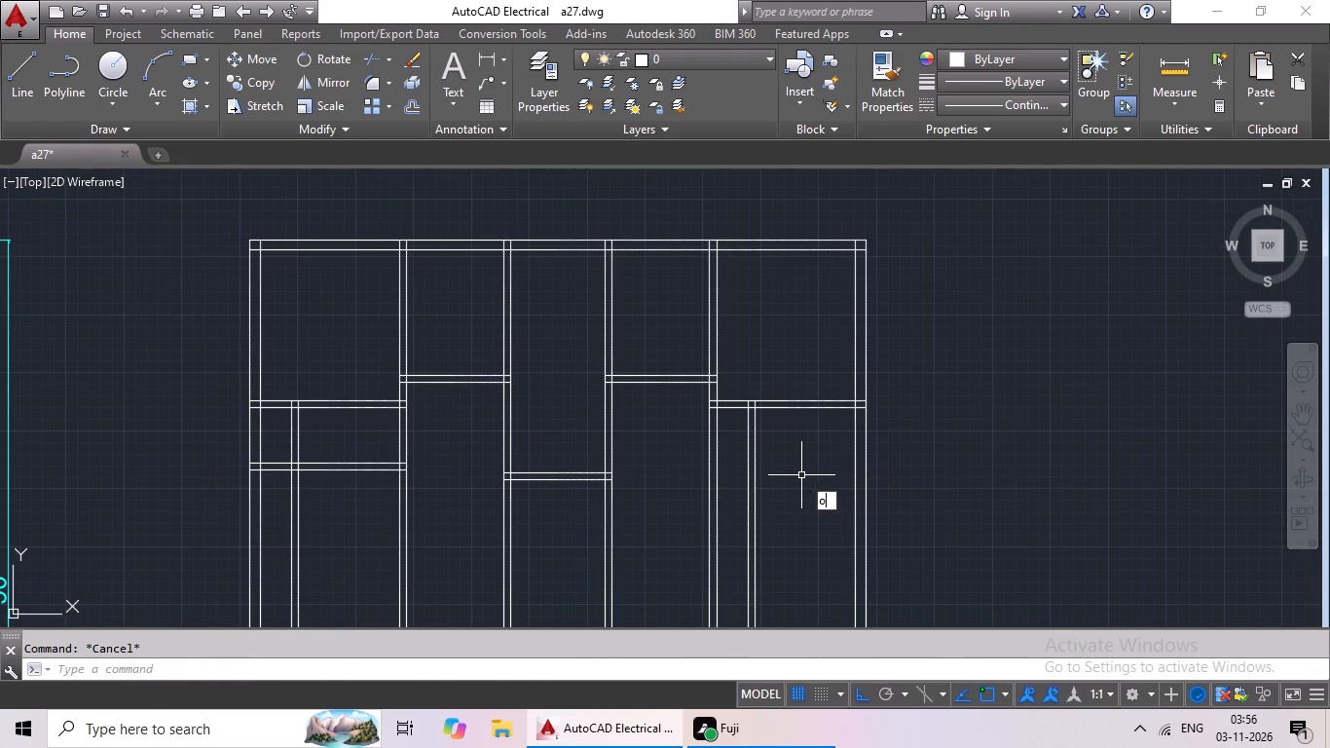
{"action": "type", "text": "4'"}
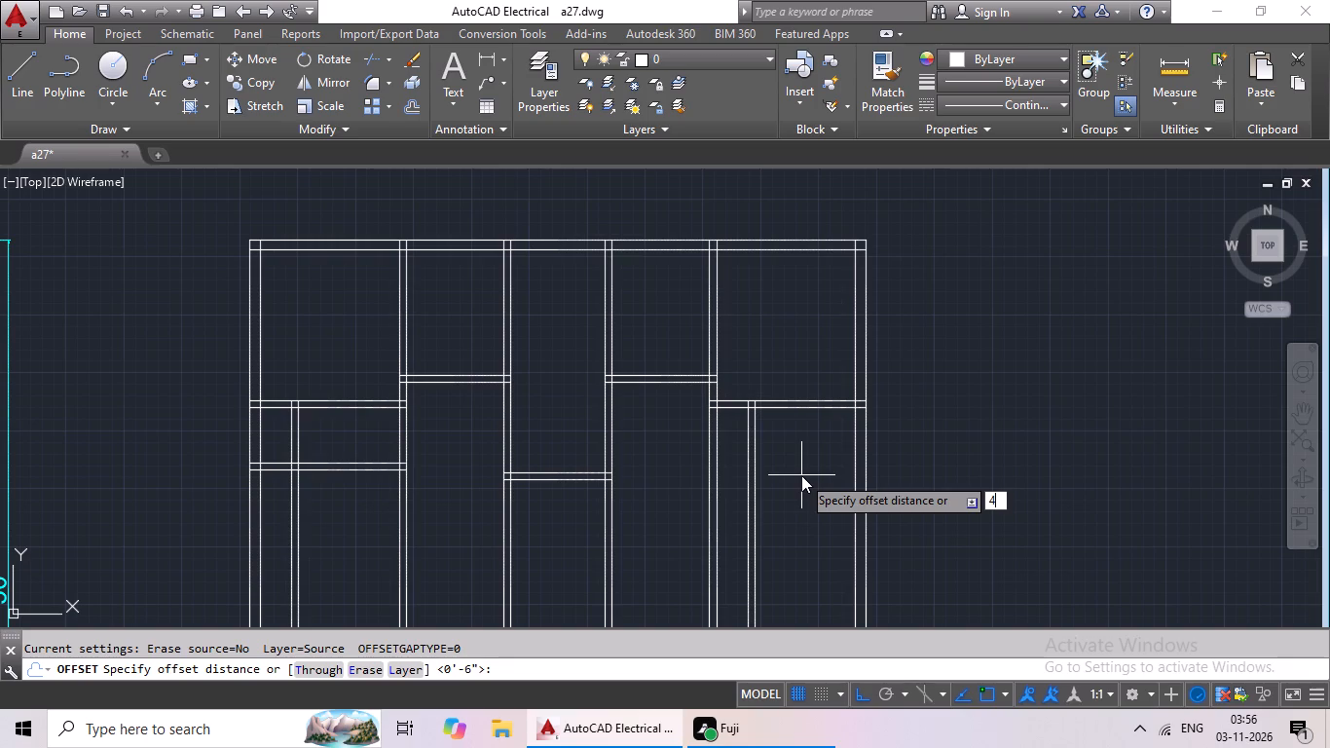
{"action": "key", "text": "Return"}
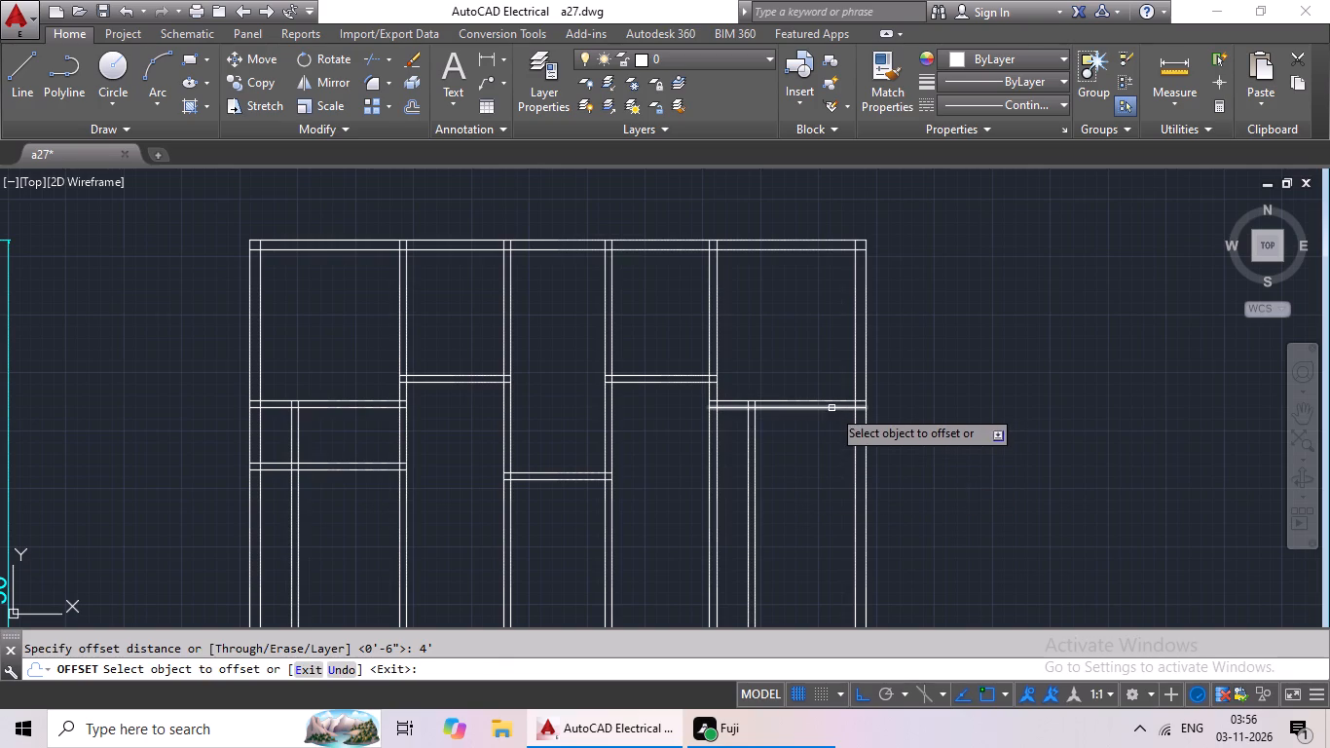
{"action": "left_click_drag", "start_coordinate": [831, 408], "coordinate": [826, 444]}
{"action": "left_click", "coordinate": [815, 504]}
{"action": "key", "text": "Escape"}
{"action": "key", "text": "Escape"}
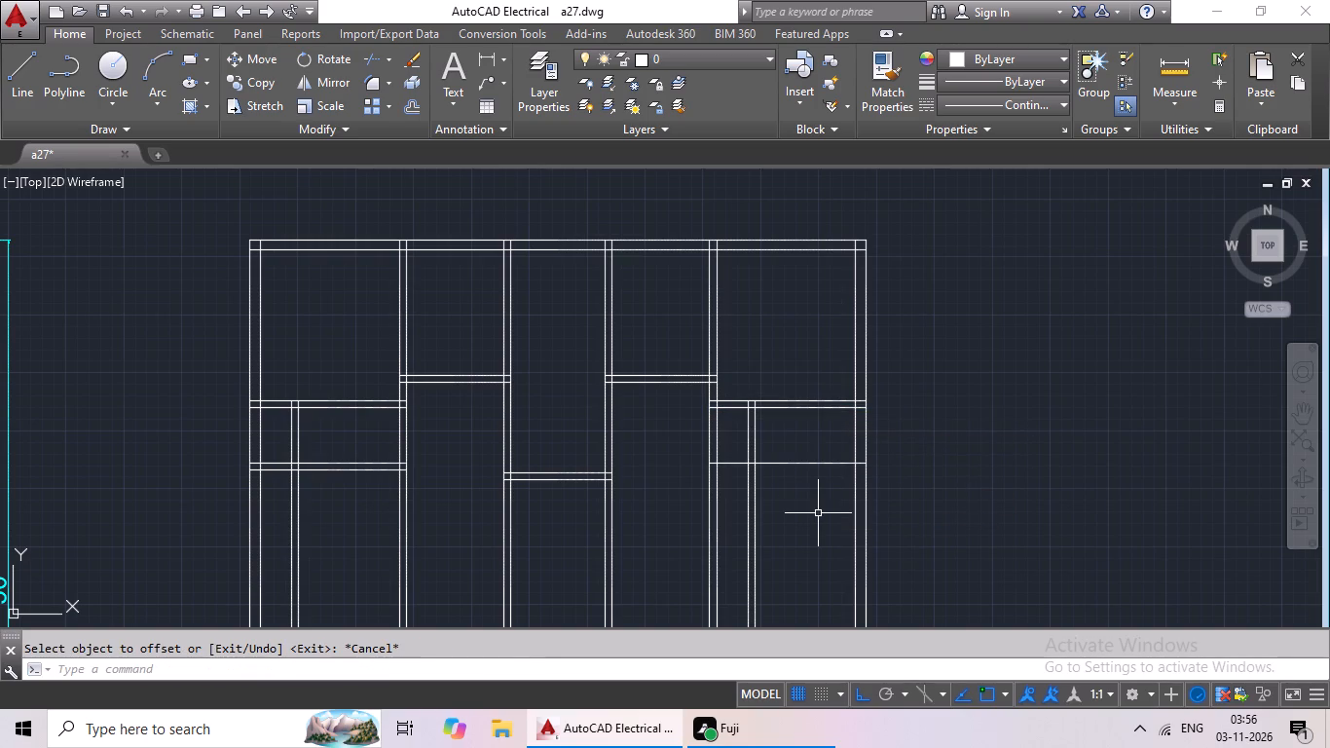
Offset the right bay's 4' line 6" downward to form the partition below the toilet.
{"action": "key", "text": "o"}
{"action": "key", "text": "Return"}
{"action": "key", "text": "6"}
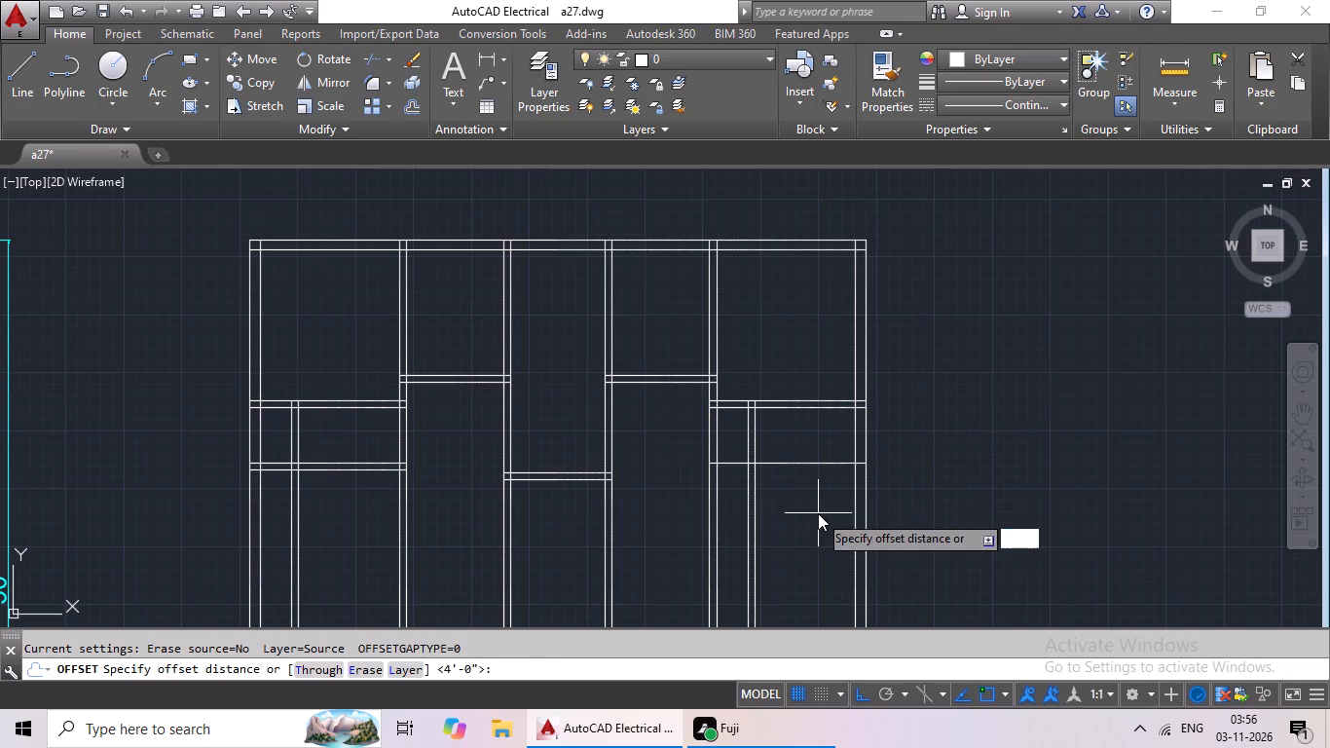
{"action": "key", "text": "shift+quotedbl"}
{"action": "key", "text": "Return"}
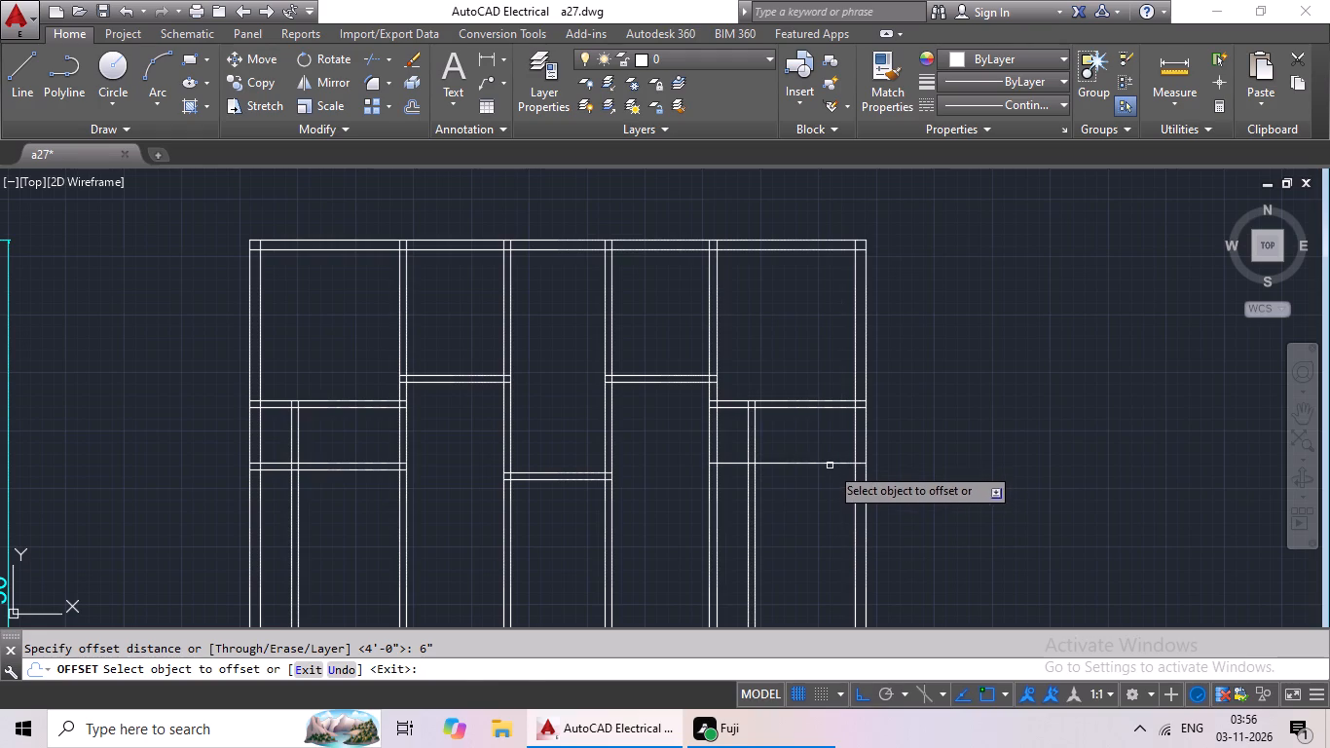
{"action": "left_click", "coordinate": [831, 462]}
{"action": "left_click", "coordinate": [834, 510]}
{"action": "middle_click_drag", "start_coordinate": [837, 508], "coordinate": [851, 468]}
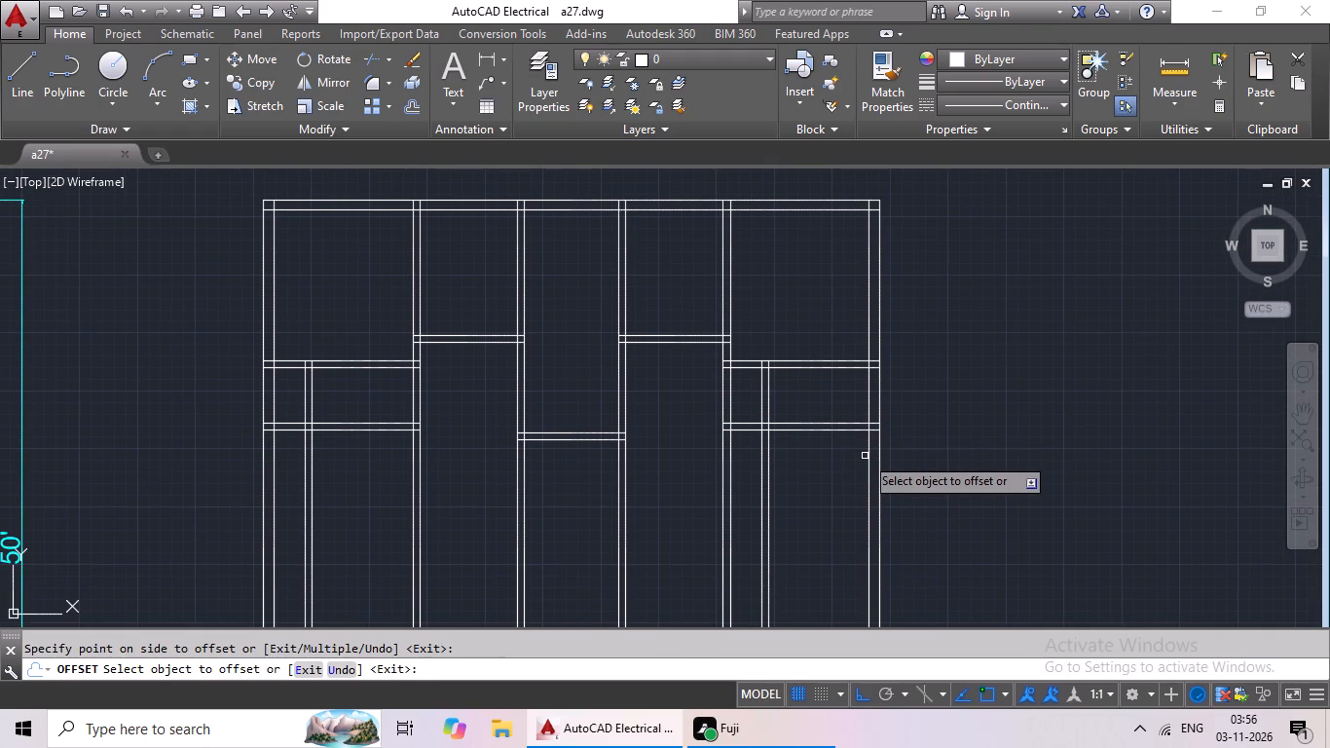
{"action": "middle_click_drag", "start_coordinate": [827, 443], "coordinate": [835, 423]}
{"action": "middle_click_drag", "start_coordinate": [831, 467], "coordinate": [883, 387]}
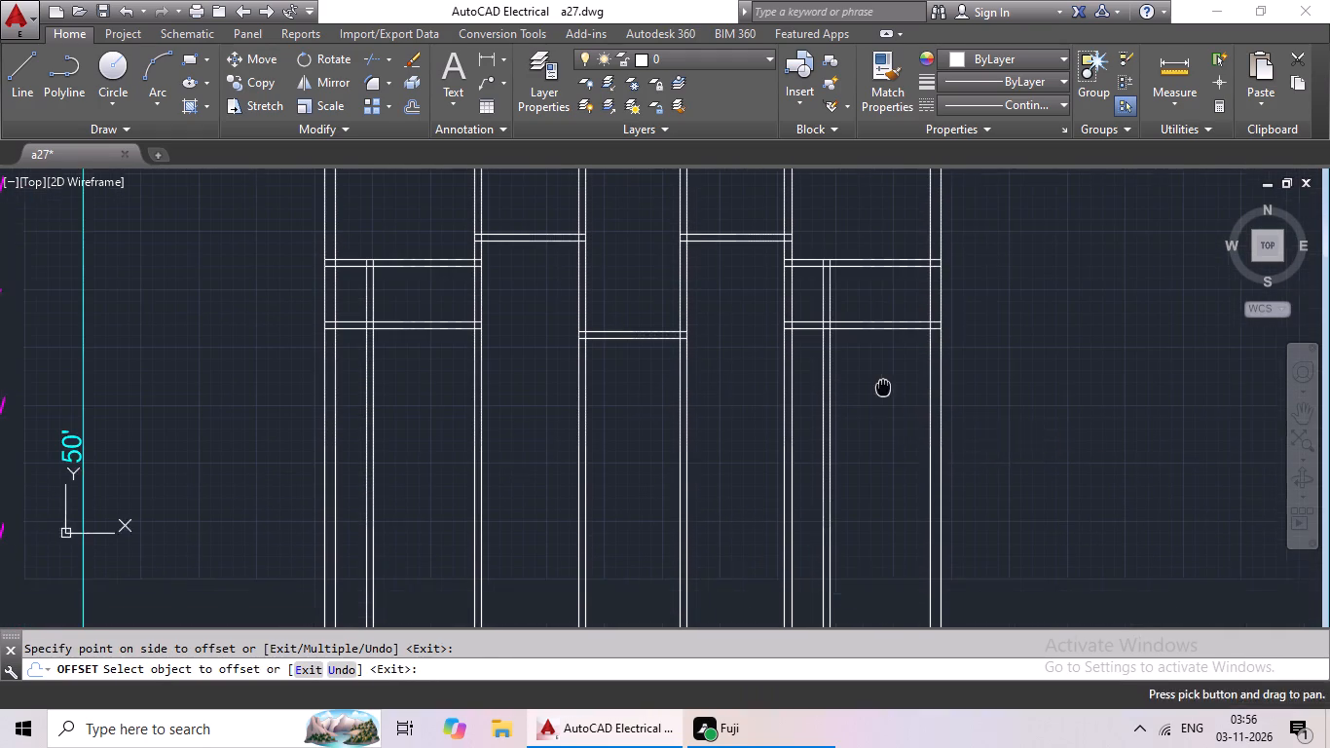
{"action": "key", "text": "Escape"}
{"action": "key", "text": "Escape"}
{"action": "key", "text": "Escape"}
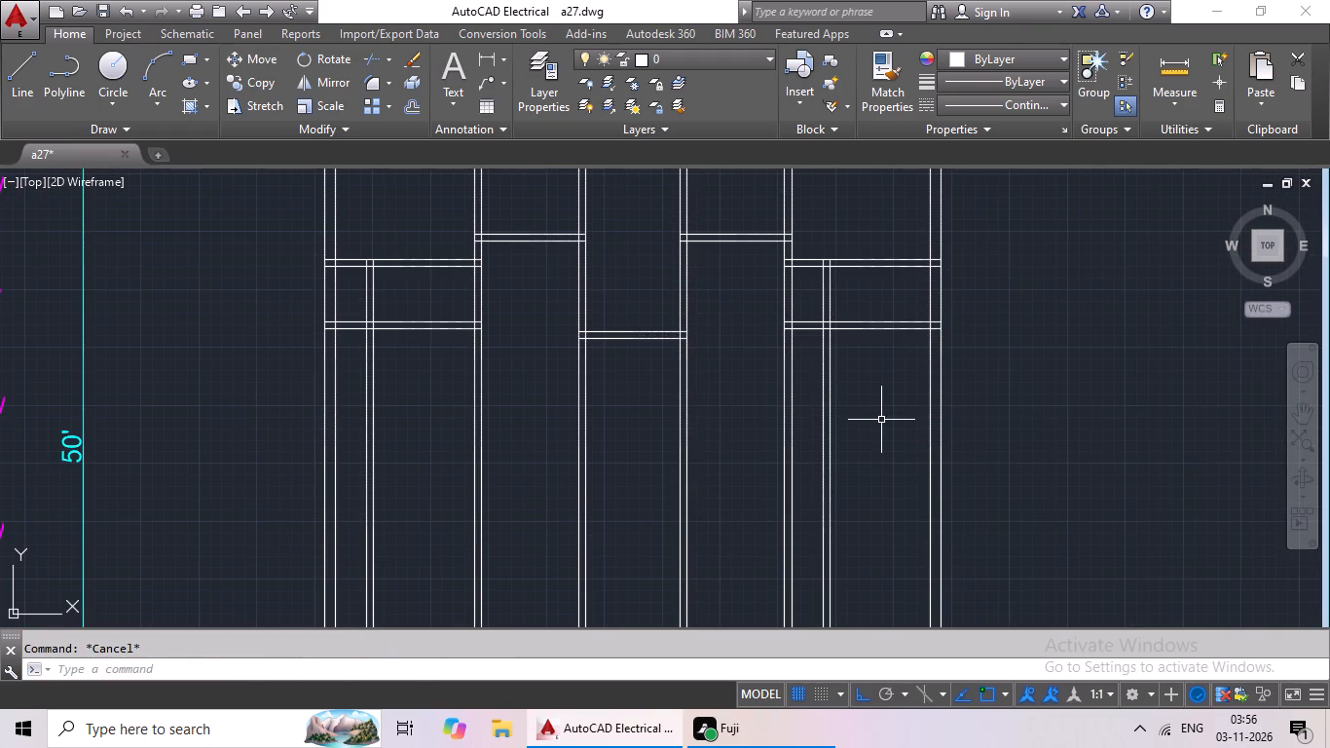
Trim the toilet side partition lines below the toilet's lower partition in both the right and left bays.
{"action": "type", "text": "tr"}
{"action": "key", "text": "space"}
{"action": "key", "text": "space"}
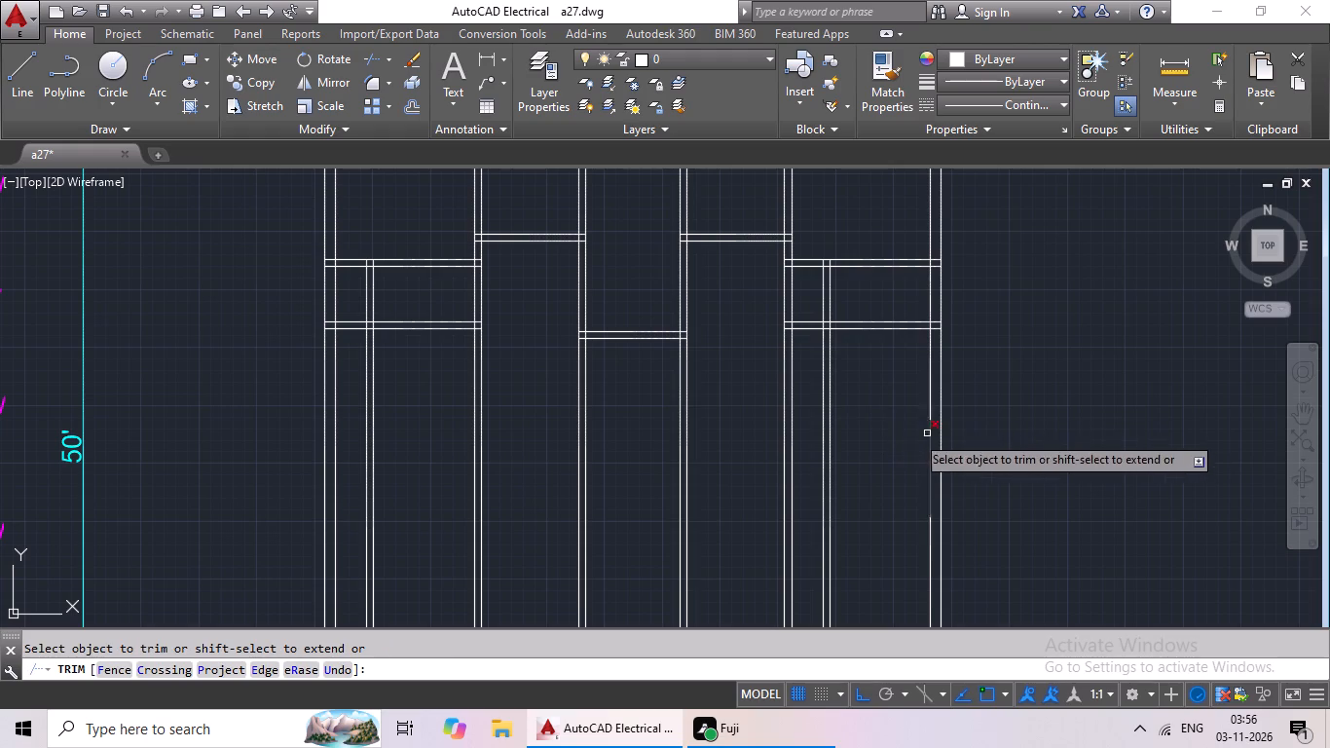
{"action": "scroll", "coordinate": [840, 348], "scroll_direction": "up", "scroll_amount": 1}
{"action": "left_click_drag", "start_coordinate": [862, 344], "coordinate": [779, 492]}
{"action": "left_click", "coordinate": [777, 494]}
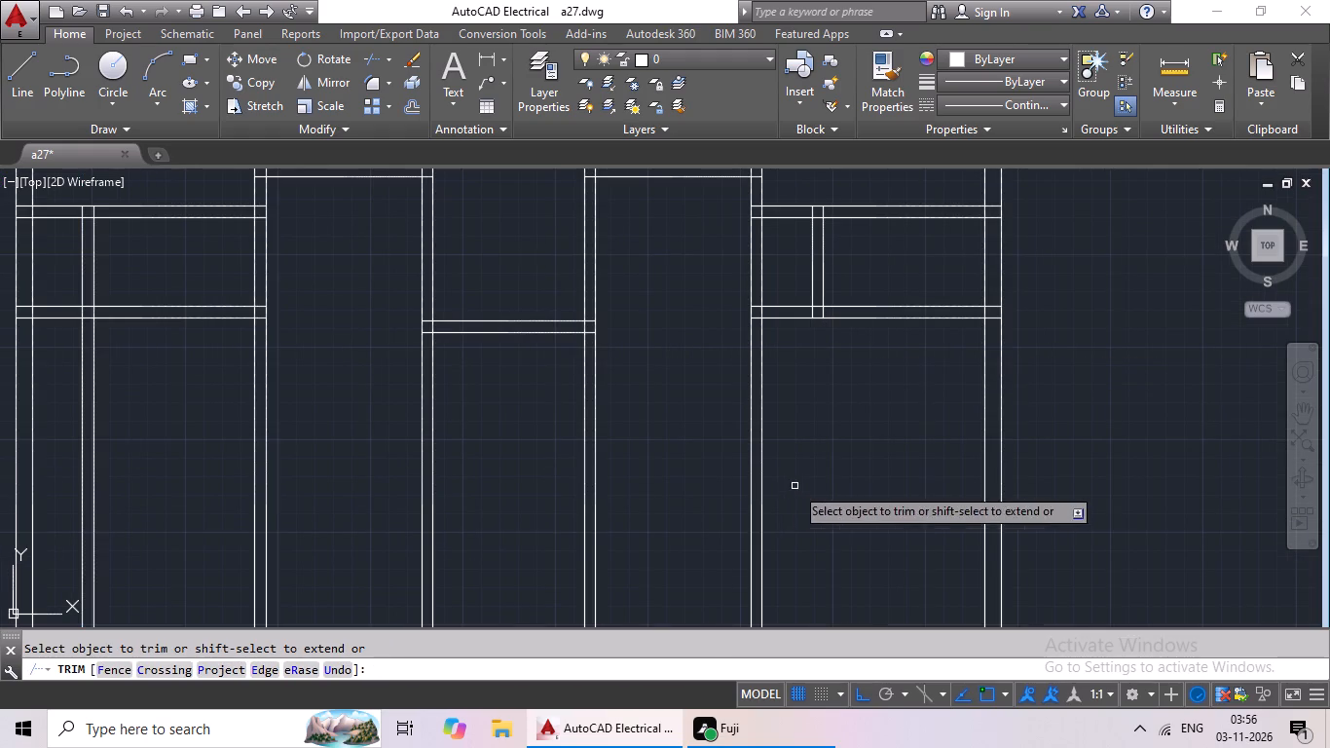
{"action": "middle_click_drag", "start_coordinate": [147, 464], "coordinate": [411, 401]}
{"action": "left_click_drag", "start_coordinate": [425, 320], "coordinate": [322, 482]}
{"action": "left_click", "coordinate": [321, 482]}
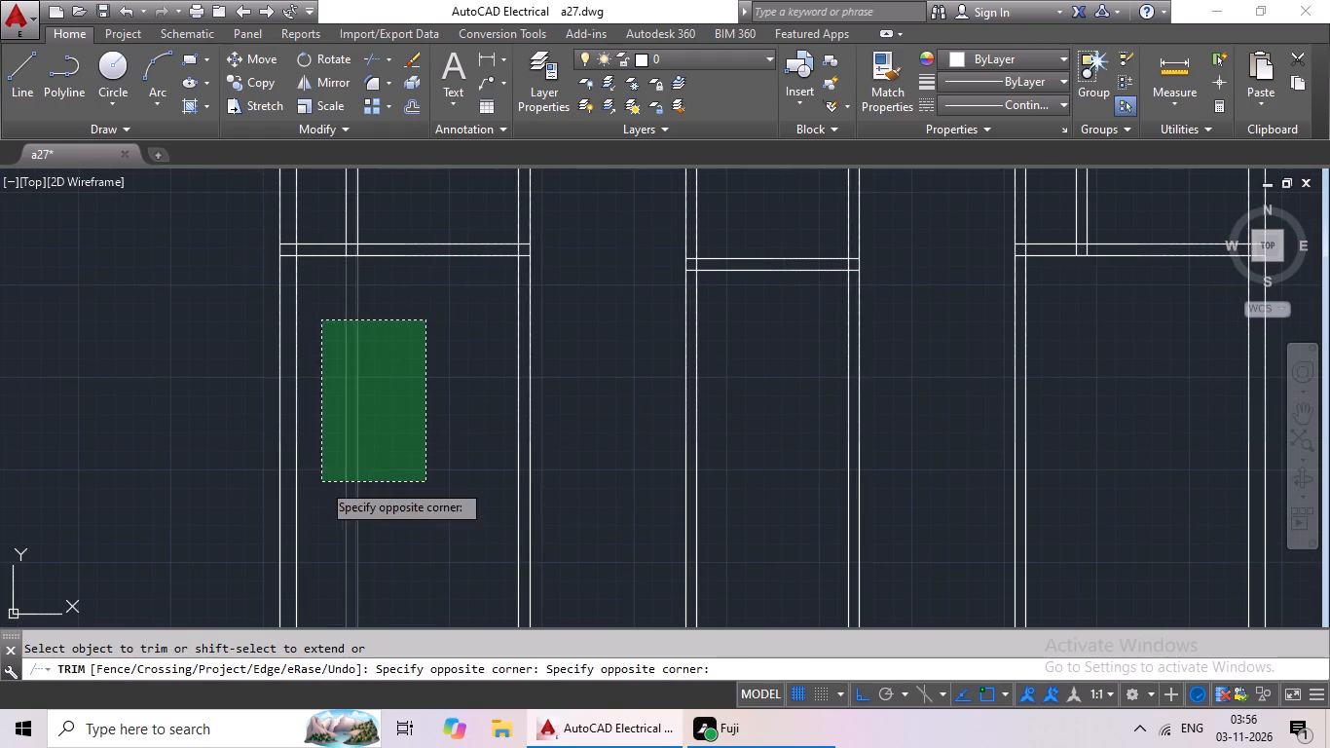
{"action": "scroll", "coordinate": [381, 434], "scroll_direction": "down", "scroll_amount": 3}
{"action": "middle_click_drag", "start_coordinate": [381, 434], "coordinate": [471, 424]}
{"action": "middle_click_drag", "start_coordinate": [463, 402], "coordinate": [450, 449]}
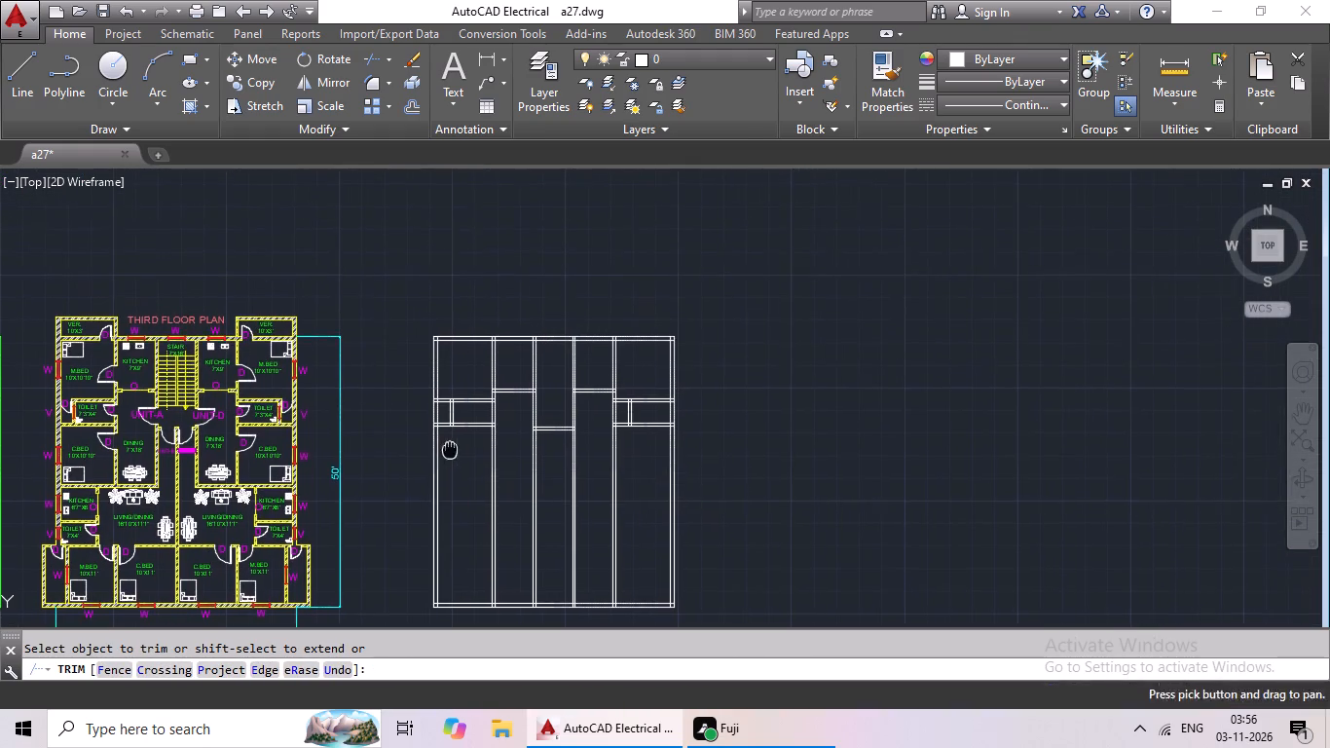
{"action": "scroll", "coordinate": [450, 449], "scroll_direction": "up", "scroll_amount": 1}
{"action": "key", "text": "Escape"}
{"action": "key", "text": "Escape"}
{"action": "key", "text": "Escape"}
Offset the lower line of the partition below the toilet 10'10" downward in both the right and left bays.
{"action": "key", "text": "o"}
{"action": "key", "text": "Return"}
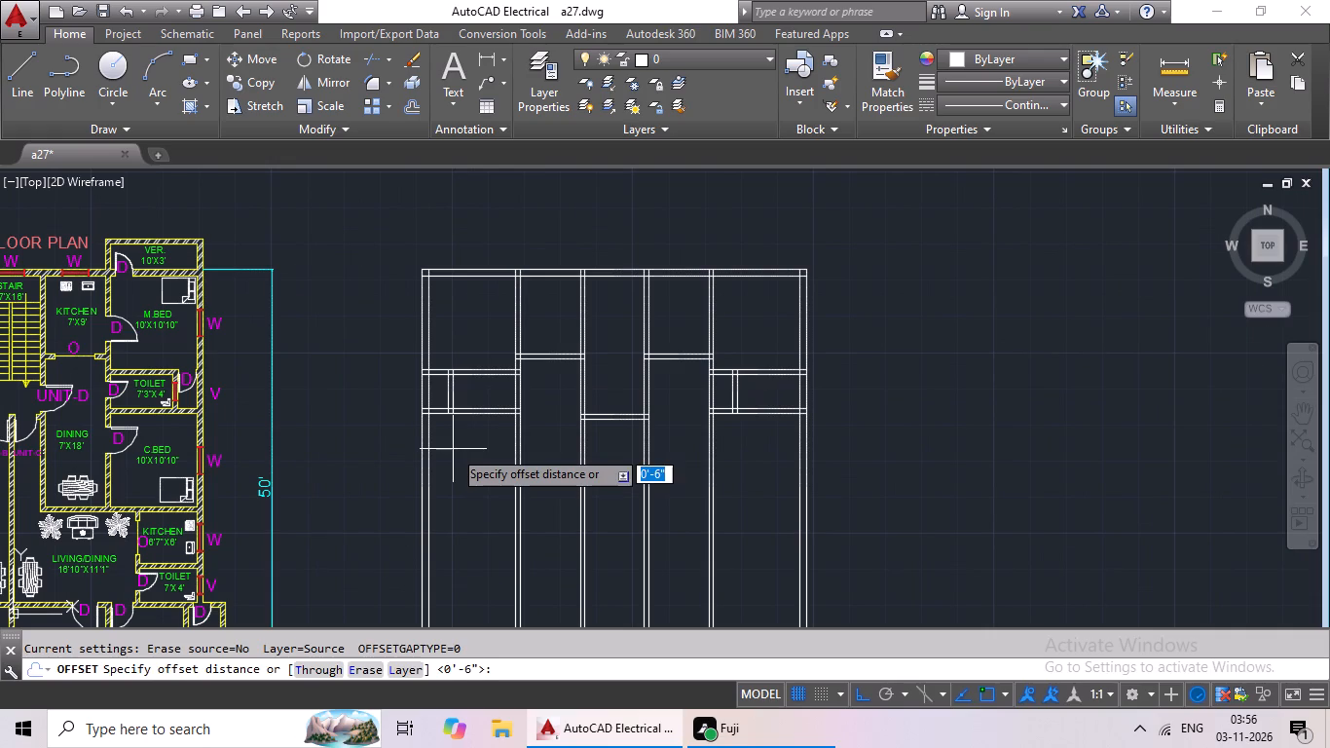
{"action": "type", "text": "10'10\""}
{"action": "key", "text": "Return"}
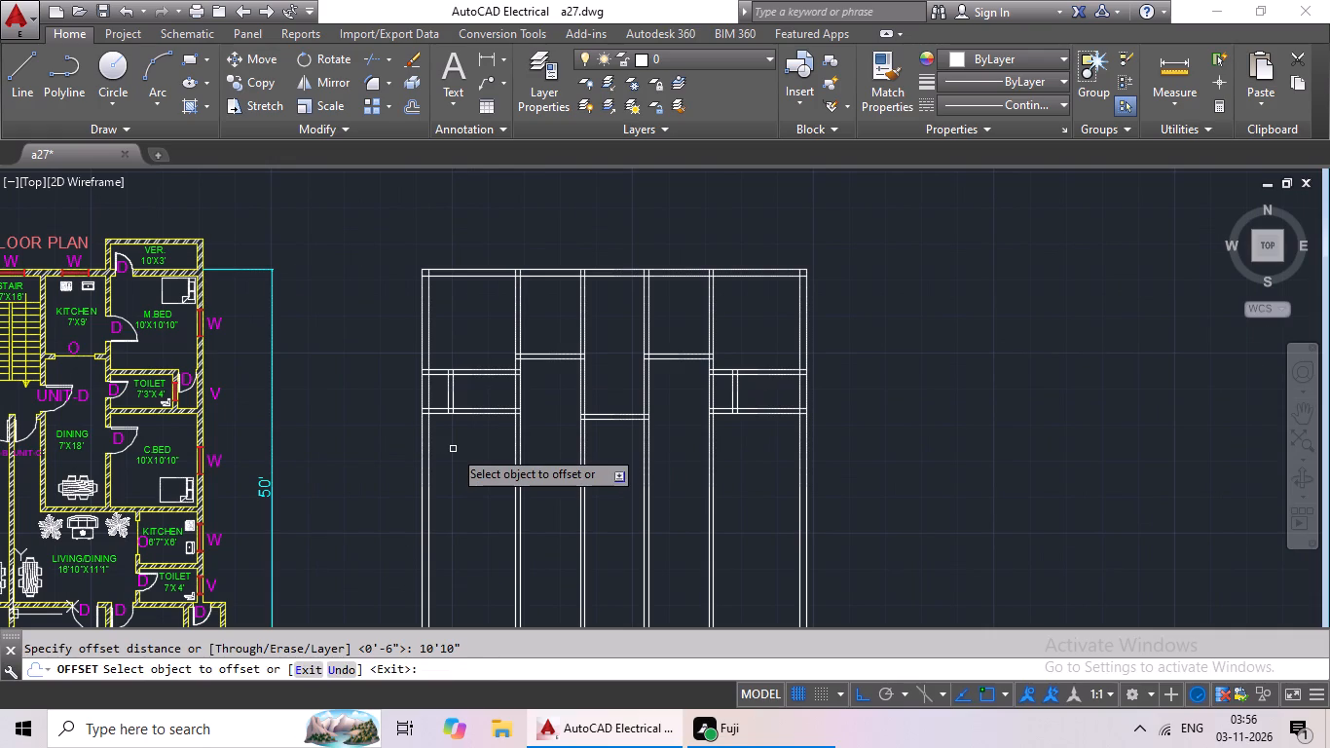
{"action": "left_click_drag", "start_coordinate": [765, 413], "coordinate": [766, 430]}
{"action": "left_click", "coordinate": [766, 445]}
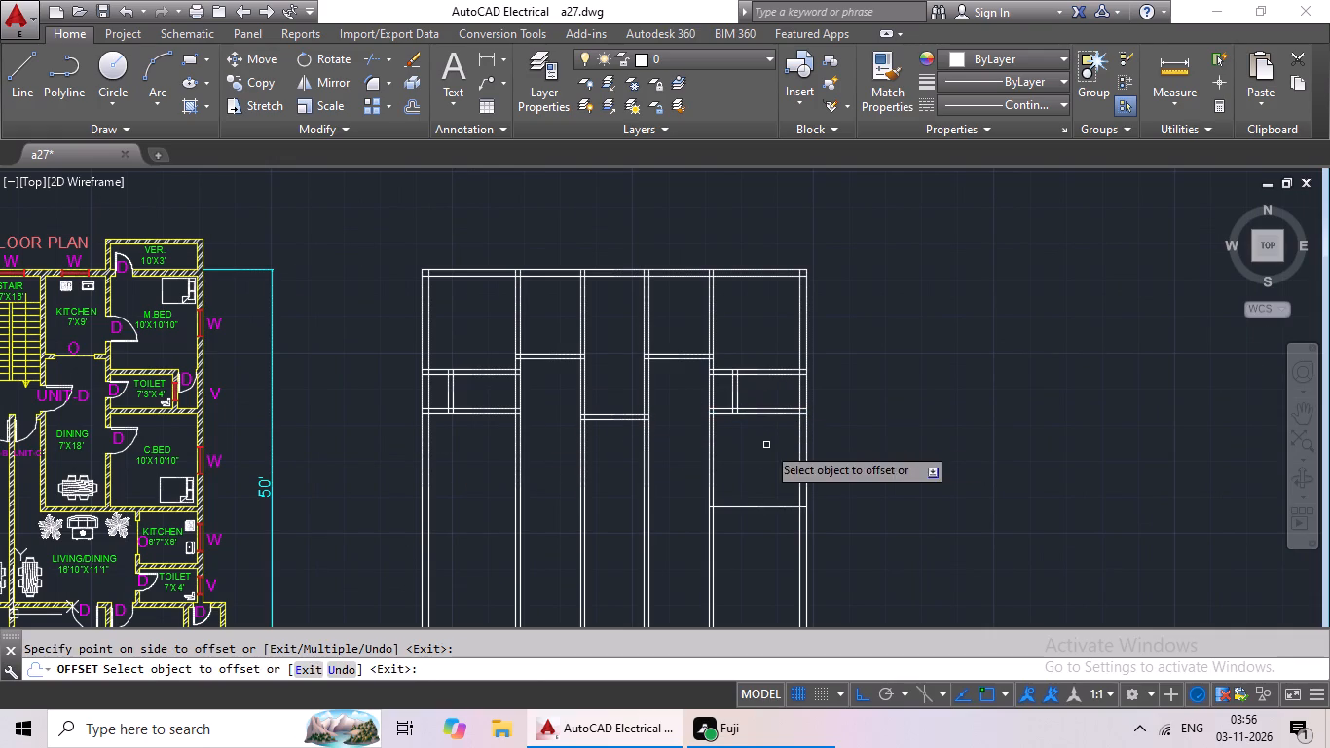
{"action": "left_click_drag", "start_coordinate": [487, 415], "coordinate": [485, 478]}
{"action": "left_click", "coordinate": [483, 489]}
{"action": "key", "text": "Escape"}
{"action": "key", "text": "Escape"}
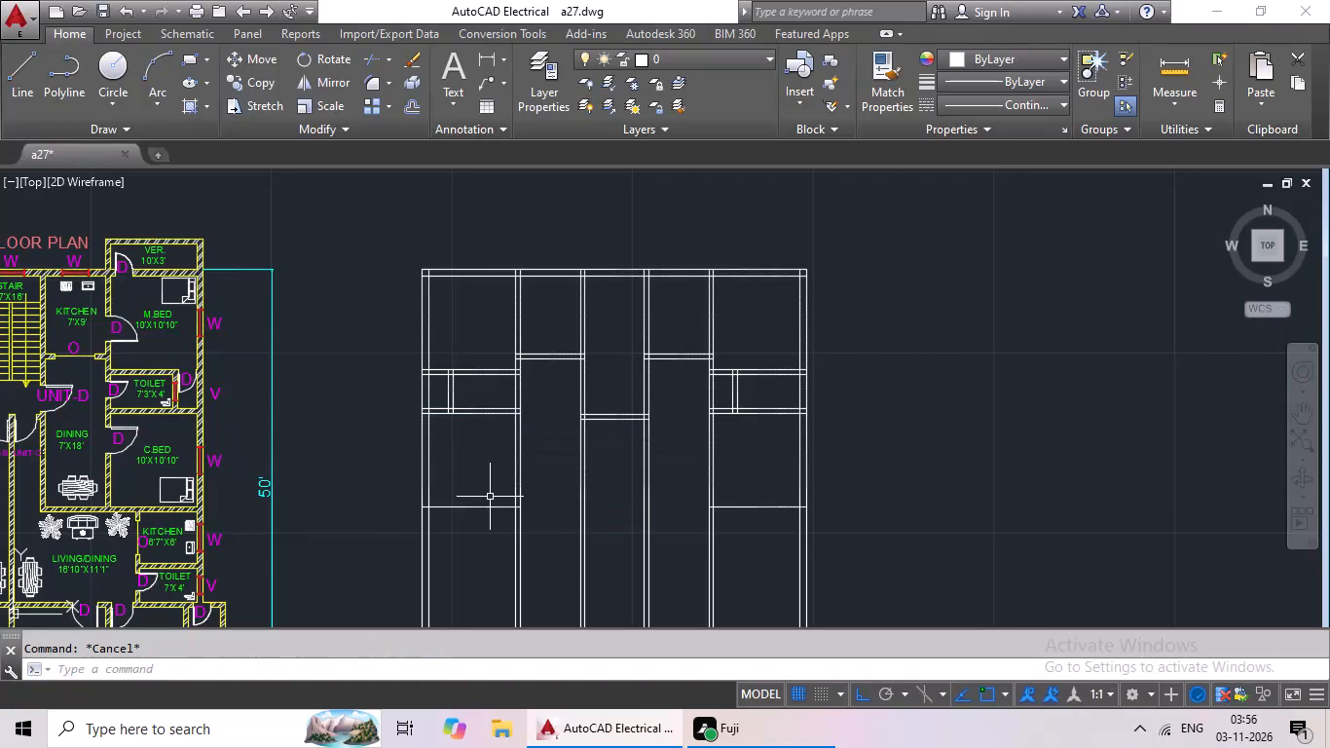
Offset the left and right bays' 10'10" lines 6" downward to form the partitions below the C.BED rooms.
{"action": "key", "text": "o"}
{"action": "key", "text": "Return"}
{"action": "type", "text": "6\""}
{"action": "key", "text": "Return"}
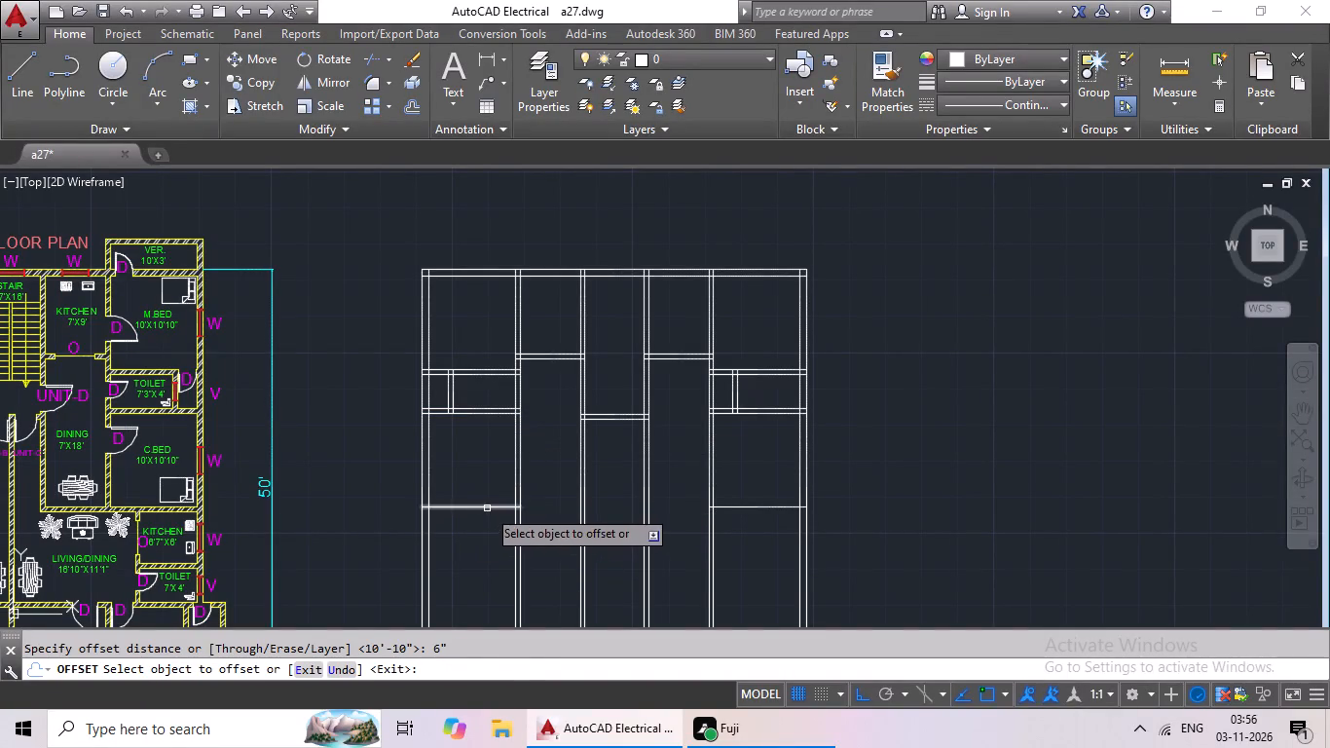
{"action": "left_click", "coordinate": [487, 508]}
{"action": "left_click", "coordinate": [479, 550]}
{"action": "left_click_drag", "start_coordinate": [764, 509], "coordinate": [765, 519]}
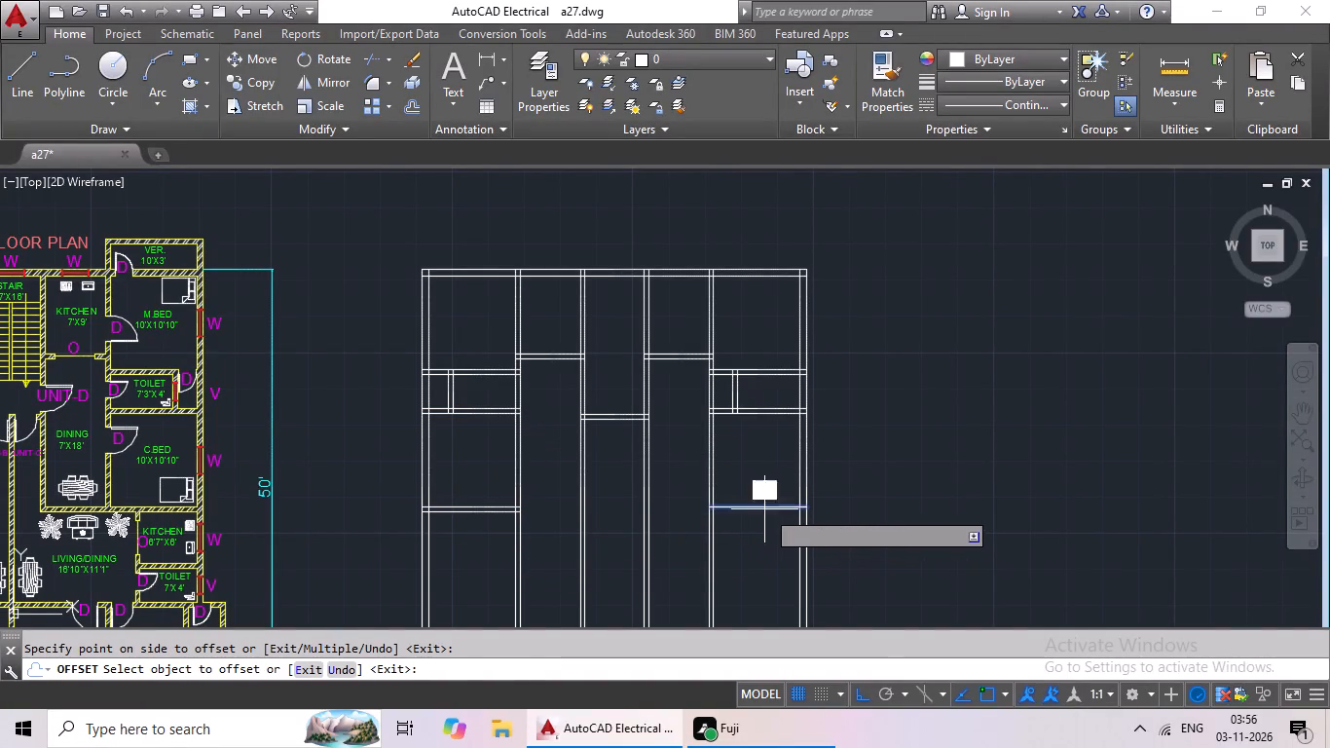
{"action": "left_click", "coordinate": [761, 560]}
{"action": "scroll", "coordinate": [765, 557], "scroll_direction": "down", "scroll_amount": 1}
{"action": "middle_click_drag", "start_coordinate": [766, 556], "coordinate": [781, 523]}
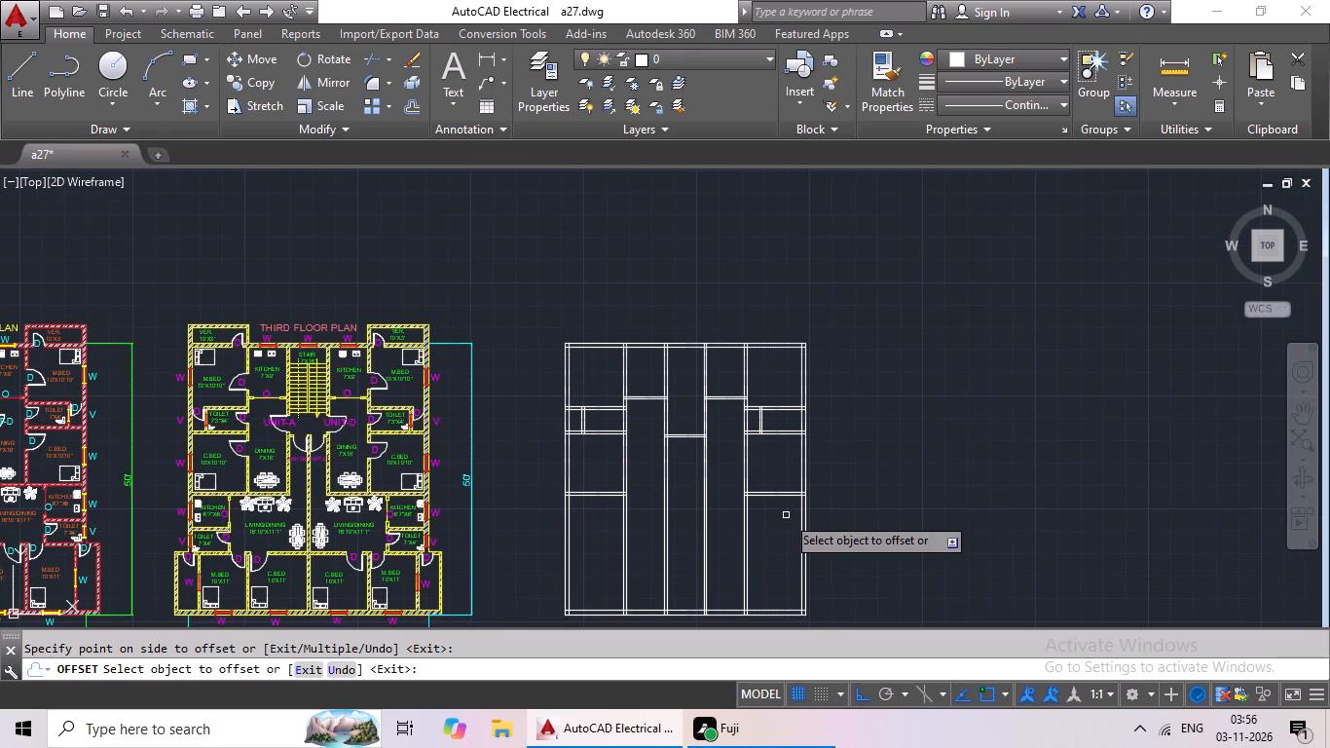
{"action": "key", "text": "Escape"}
{"action": "key", "text": "Escape"}
Extend both lines of the left and right lower bedroom partitions inward across the dining bays to the far faces of the central partitions.
{"action": "key", "text": "e"}
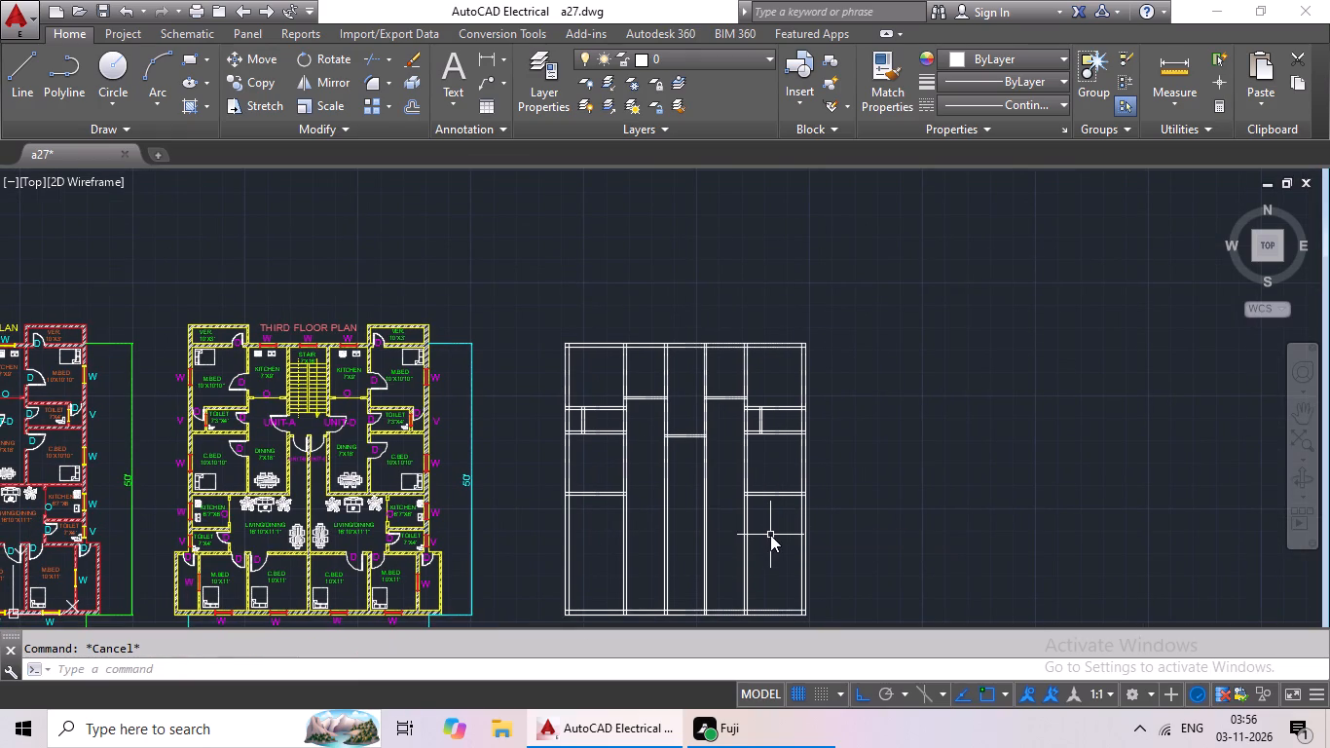
{"action": "key", "text": "x"}
{"action": "key", "text": "space"}
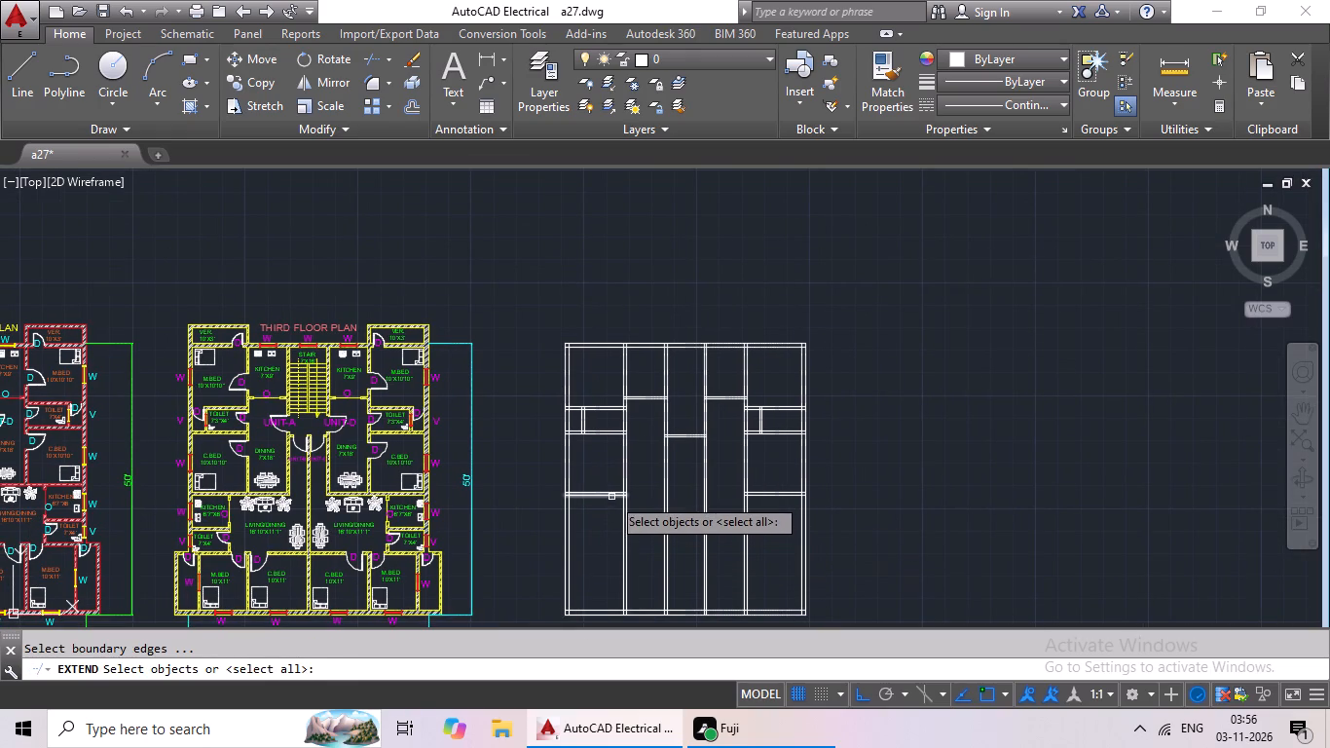
{"action": "scroll", "coordinate": [615, 492], "scroll_direction": "up", "scroll_amount": 1}
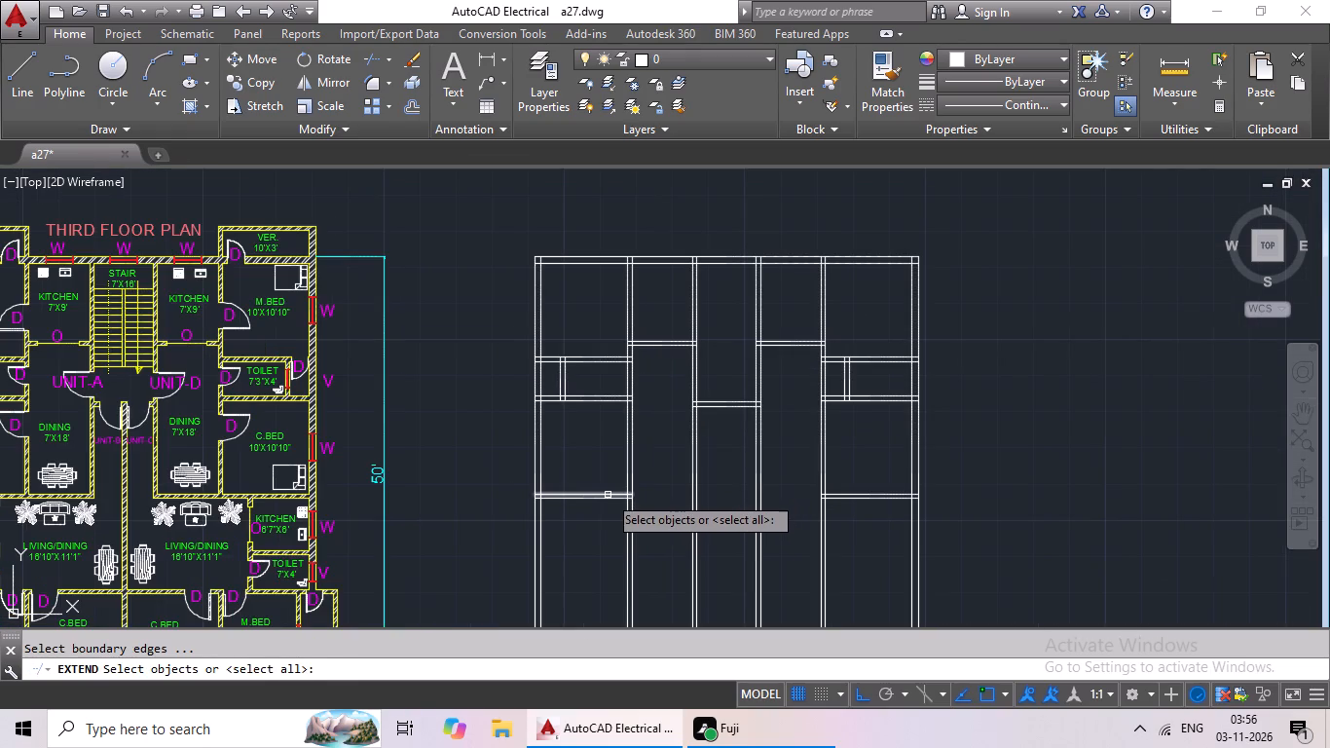
{"action": "key", "text": "space"}
{"action": "left_click", "coordinate": [608, 495]}
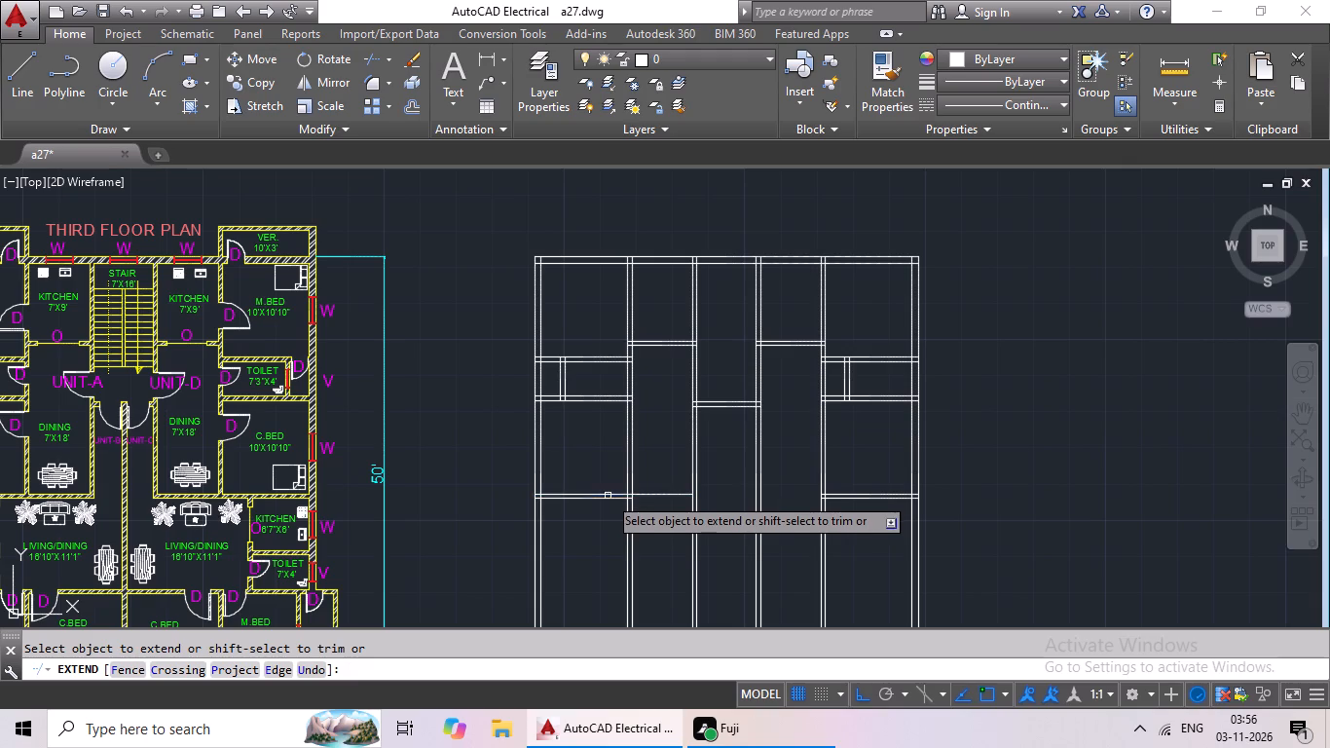
{"action": "left_click", "coordinate": [616, 501]}
{"action": "left_click", "coordinate": [663, 502]}
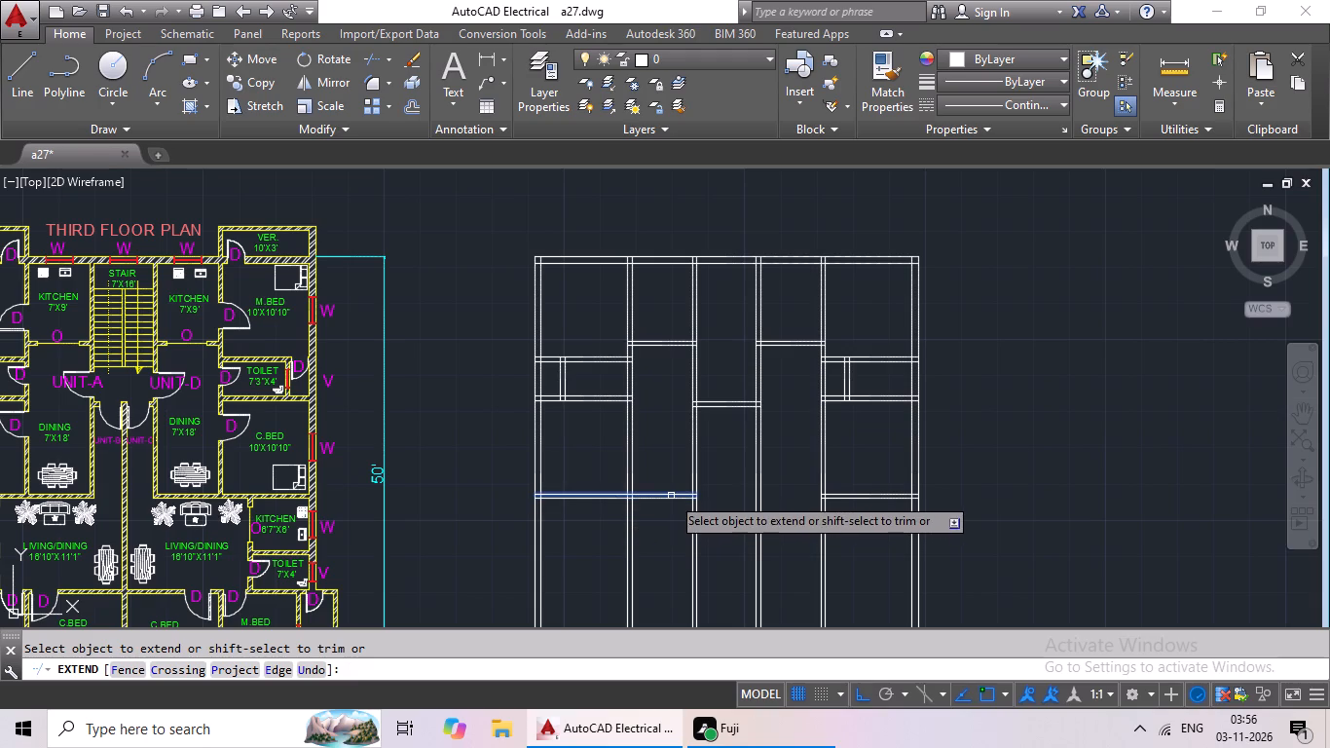
{"action": "left_click", "coordinate": [671, 496]}
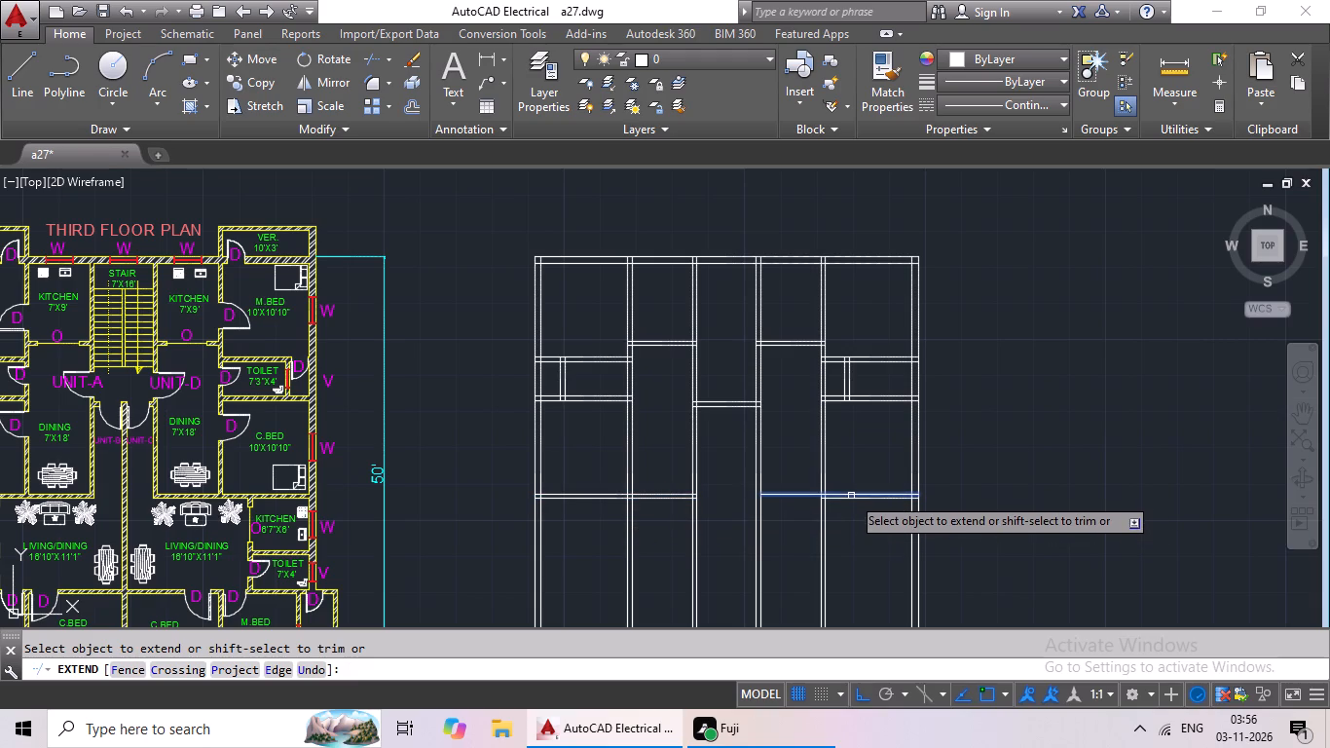
{"action": "left_click", "coordinate": [851, 496]}
{"action": "left_click", "coordinate": [842, 501]}
{"action": "left_click", "coordinate": [798, 502]}
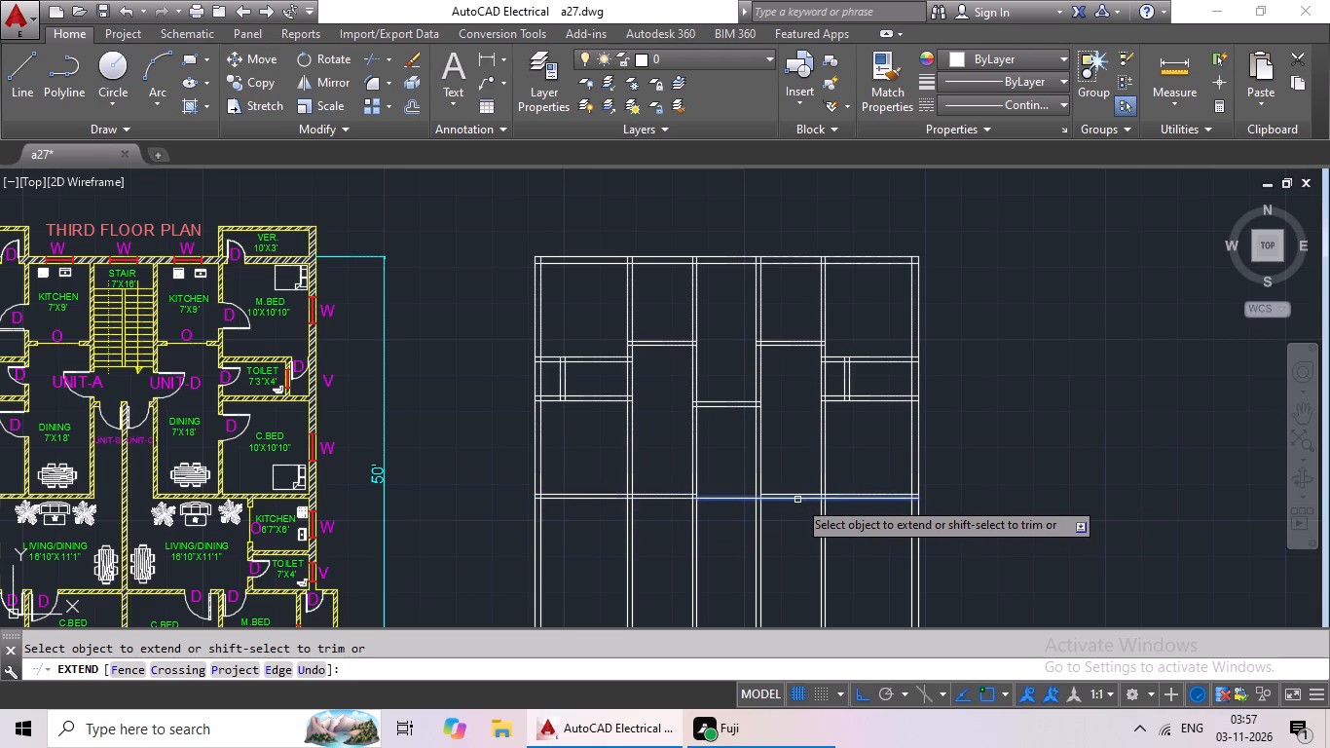
{"action": "left_click", "coordinate": [797, 494]}
{"action": "scroll", "coordinate": [868, 463], "scroll_direction": "down", "scroll_amount": 1}
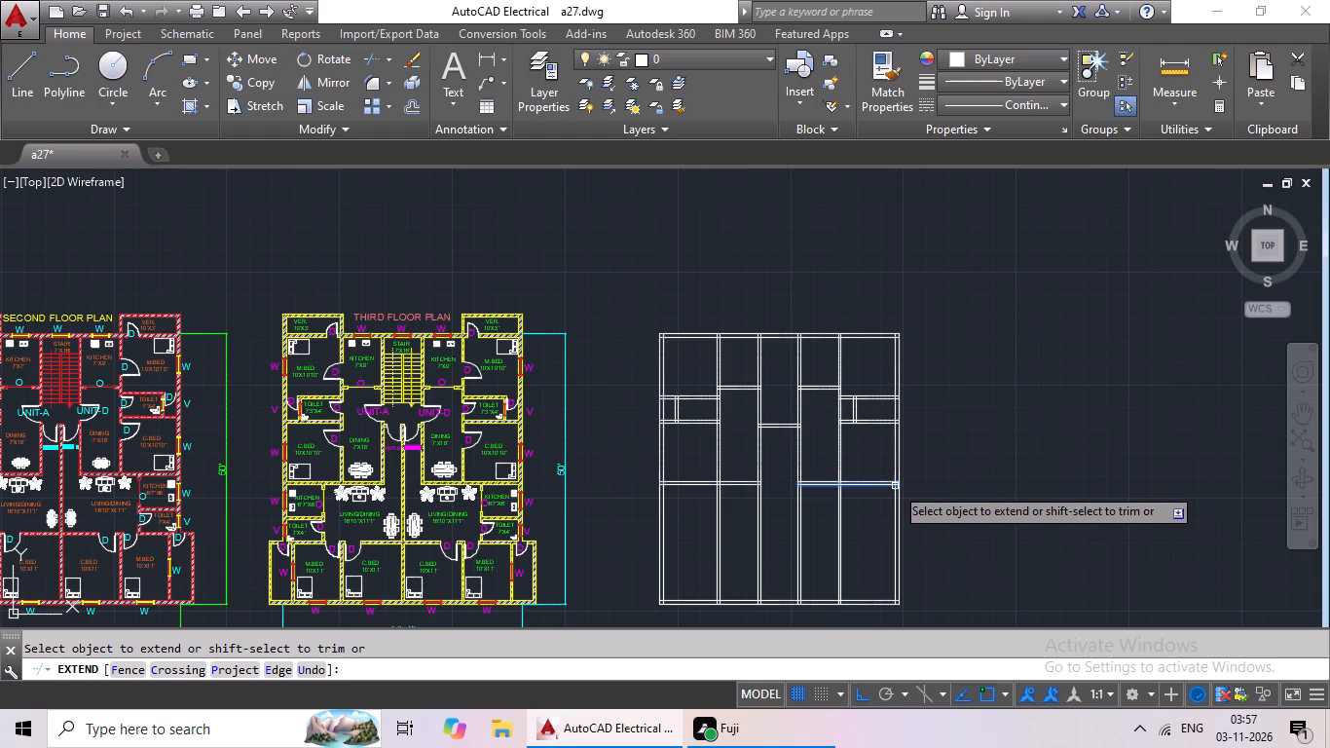
{"action": "scroll", "coordinate": [929, 471], "scroll_direction": "down", "scroll_amount": 1}
{"action": "key", "text": "Escape"}
Trim the right bay's inner vertical partition lines between the extended horizontal partition and the bottom outer wall.
{"action": "scroll", "coordinate": [922, 475], "scroll_direction": "up", "scroll_amount": 1}
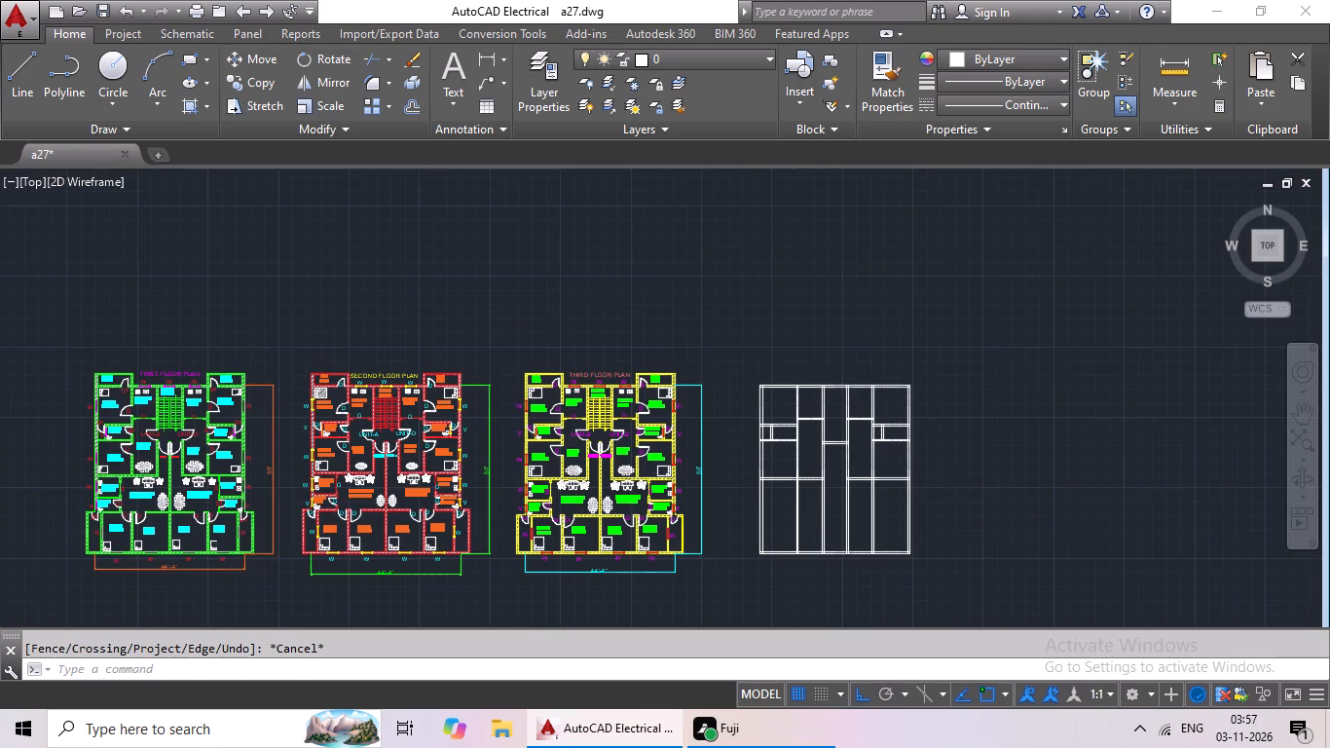
{"action": "middle_click_drag", "start_coordinate": [928, 471], "coordinate": [964, 437]}
{"action": "middle_click_drag", "start_coordinate": [962, 444], "coordinate": [994, 417]}
{"action": "scroll", "coordinate": [969, 442], "scroll_direction": "up", "scroll_amount": 1}
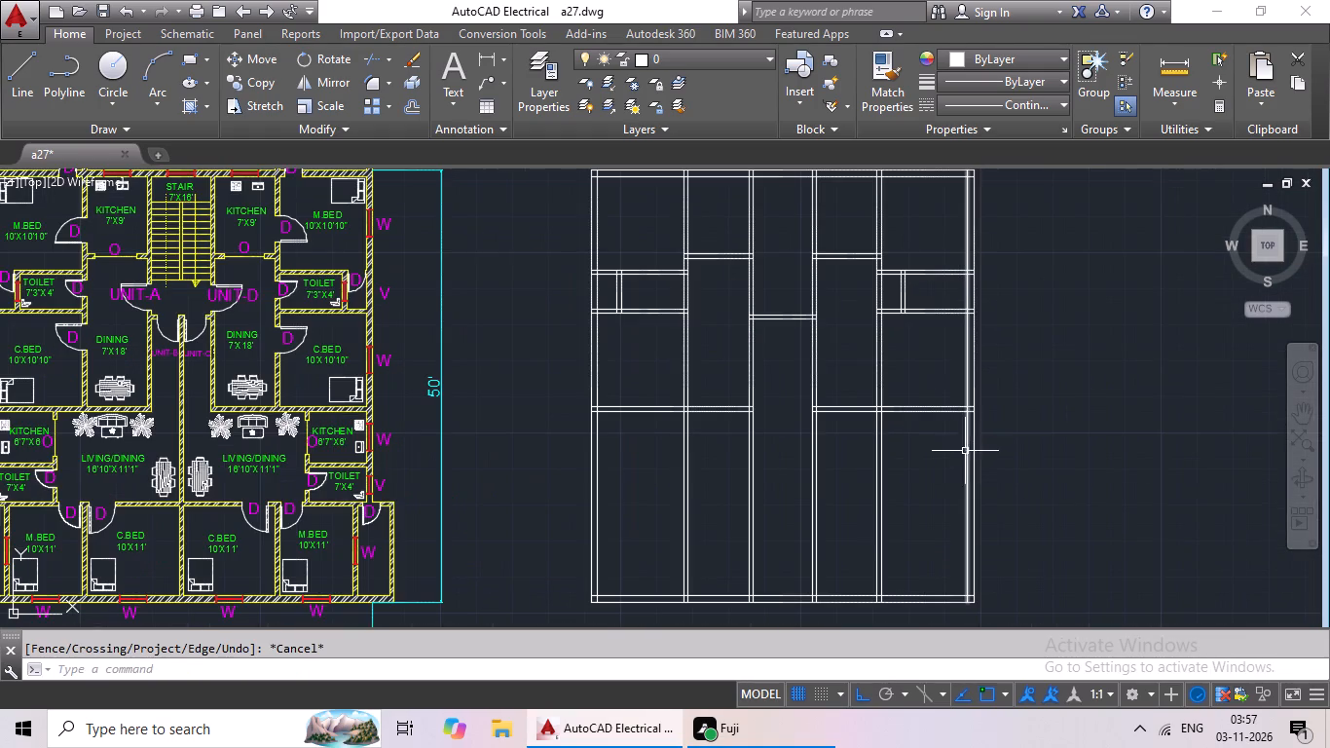
{"action": "scroll", "coordinate": [911, 454], "scroll_direction": "down", "scroll_amount": 1}
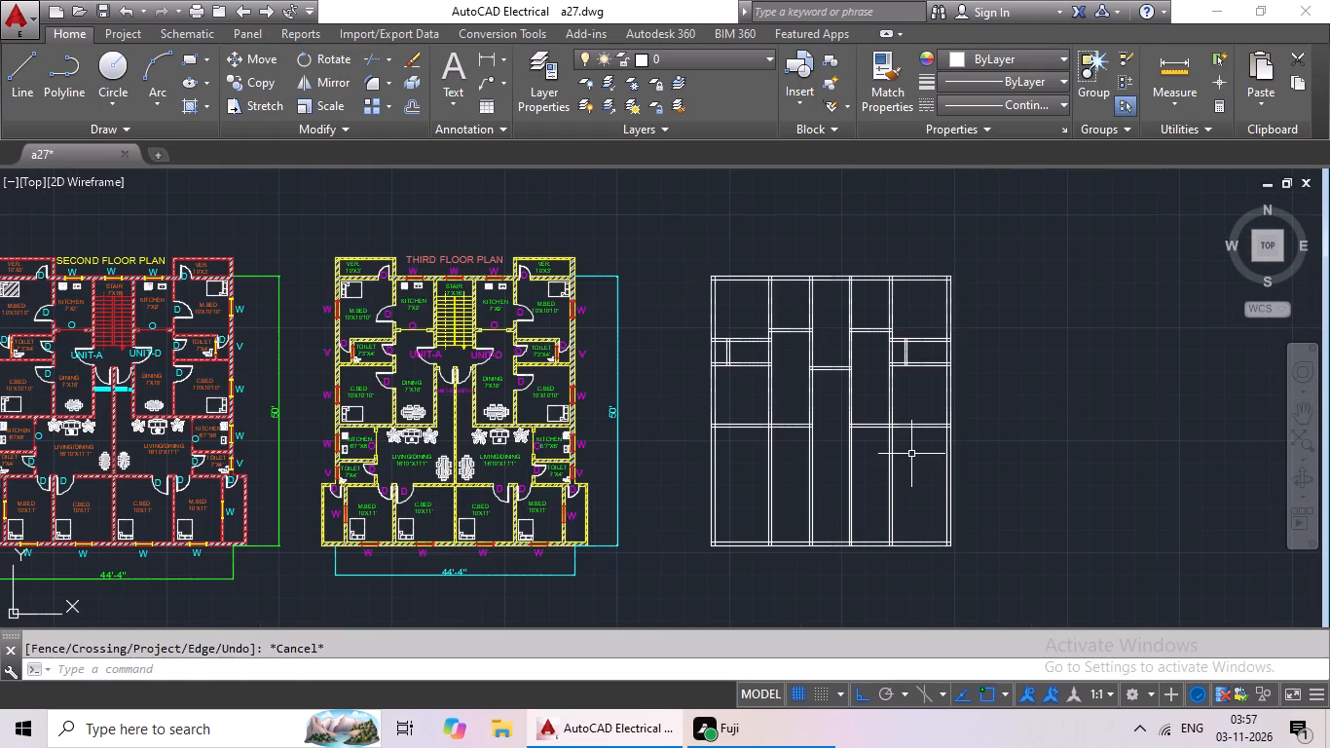
{"action": "middle_click_drag", "start_coordinate": [910, 454], "coordinate": [873, 467]}
{"action": "middle_click_drag", "start_coordinate": [875, 475], "coordinate": [899, 452]}
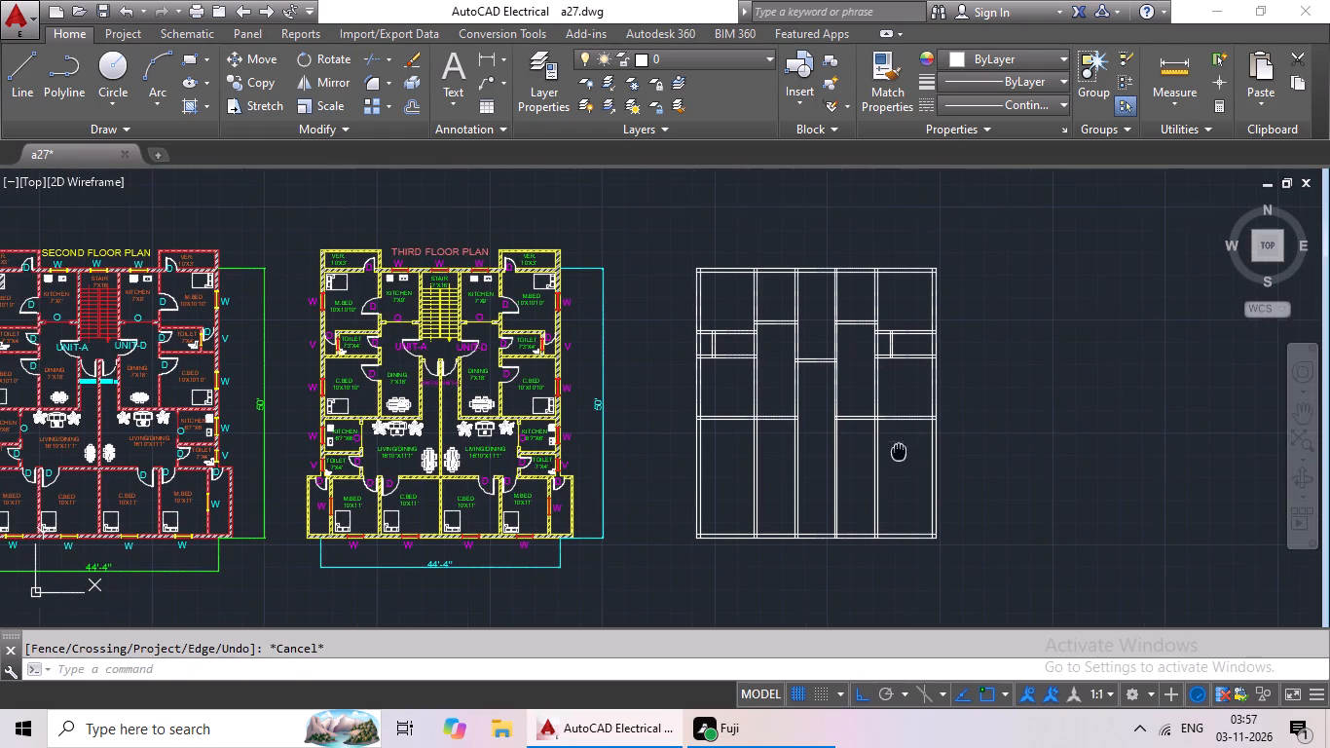
{"action": "key", "text": "Escape"}
{"action": "key", "text": "Escape"}
{"action": "type", "text": "tr"}
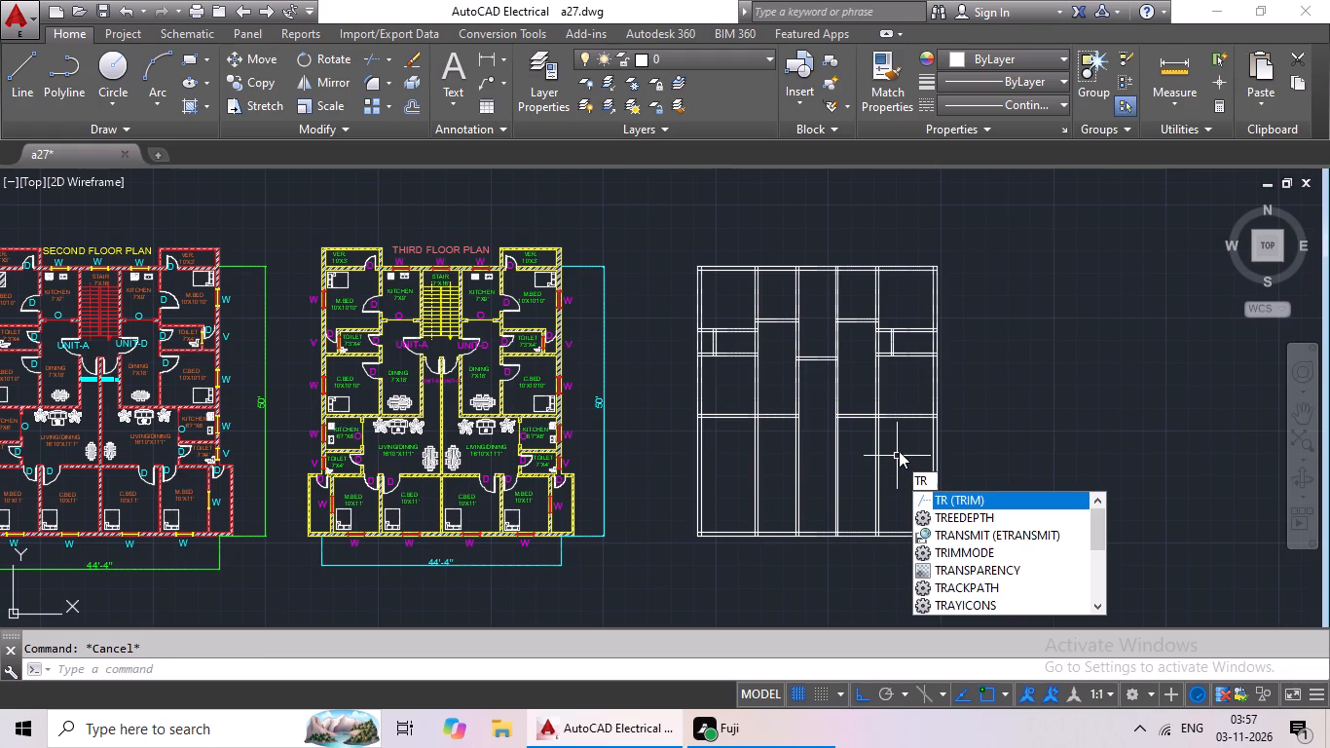
{"action": "key", "text": "space"}
{"action": "key", "text": "space"}
{"action": "scroll", "coordinate": [893, 462], "scroll_direction": "up", "scroll_amount": 1}
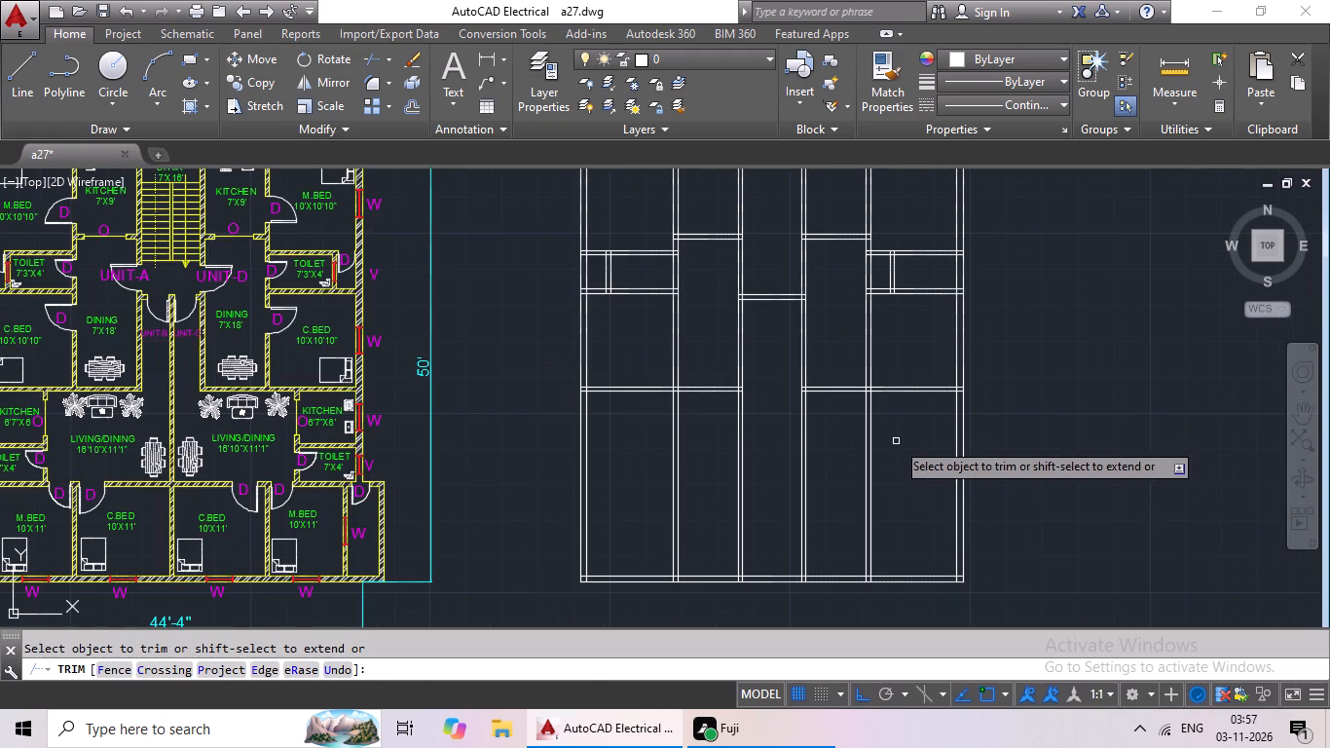
{"action": "left_click_drag", "start_coordinate": [901, 423], "coordinate": [850, 514]}
{"action": "left_click", "coordinate": [850, 514]}
{"action": "key", "text": "Escape"}
{"action": "key", "text": "Escape"}
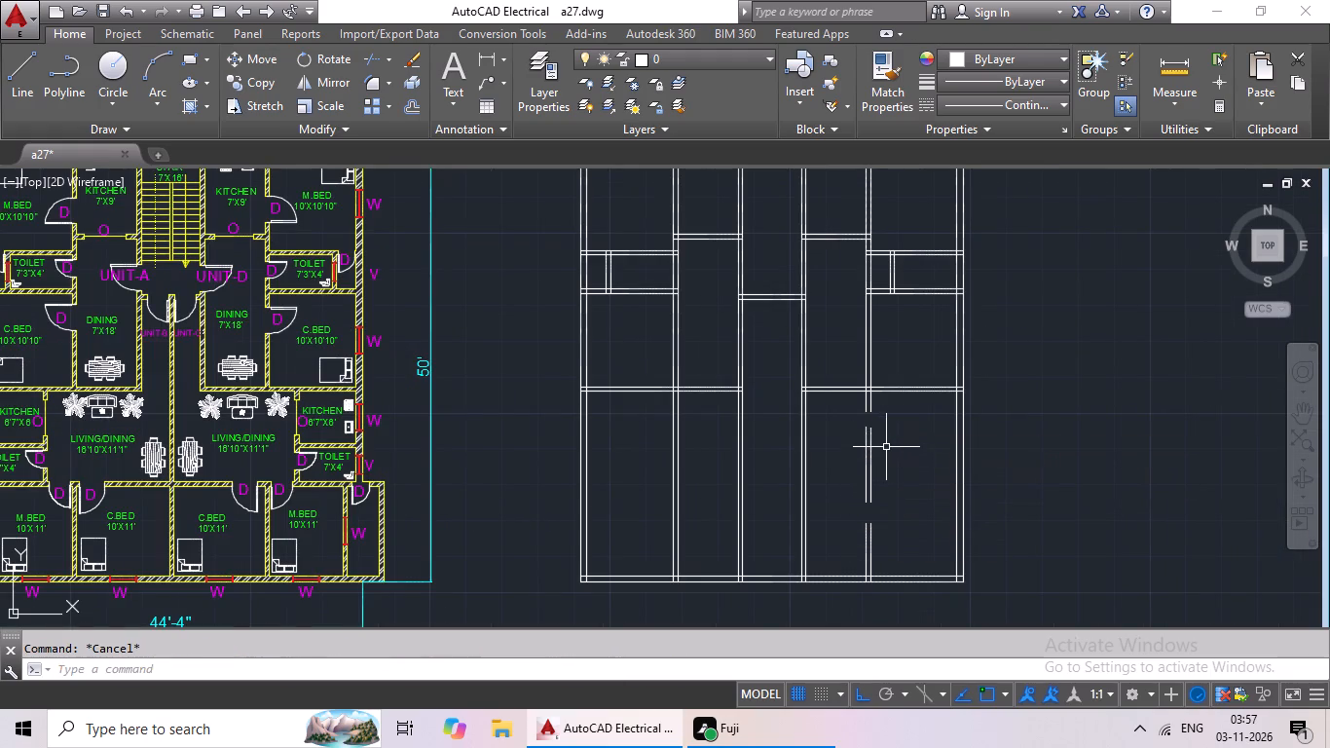
Trim the right bay's inner vertical partition lines back to the underside of the partition below C.BED.
{"action": "key", "text": "Escape"}
{"action": "scroll", "coordinate": [880, 409], "scroll_direction": "up", "scroll_amount": 3}
{"action": "key", "text": "Escape"}
{"action": "key", "text": "Escape"}
{"action": "type", "text": "tr"}
{"action": "key", "text": "space"}
{"action": "key", "text": "space"}
{"action": "scroll", "coordinate": [854, 363], "scroll_direction": "up", "scroll_amount": 2}
{"action": "left_click_drag", "start_coordinate": [863, 352], "coordinate": [686, 438]}
{"action": "left_click_drag", "start_coordinate": [686, 439], "coordinate": [704, 439]}
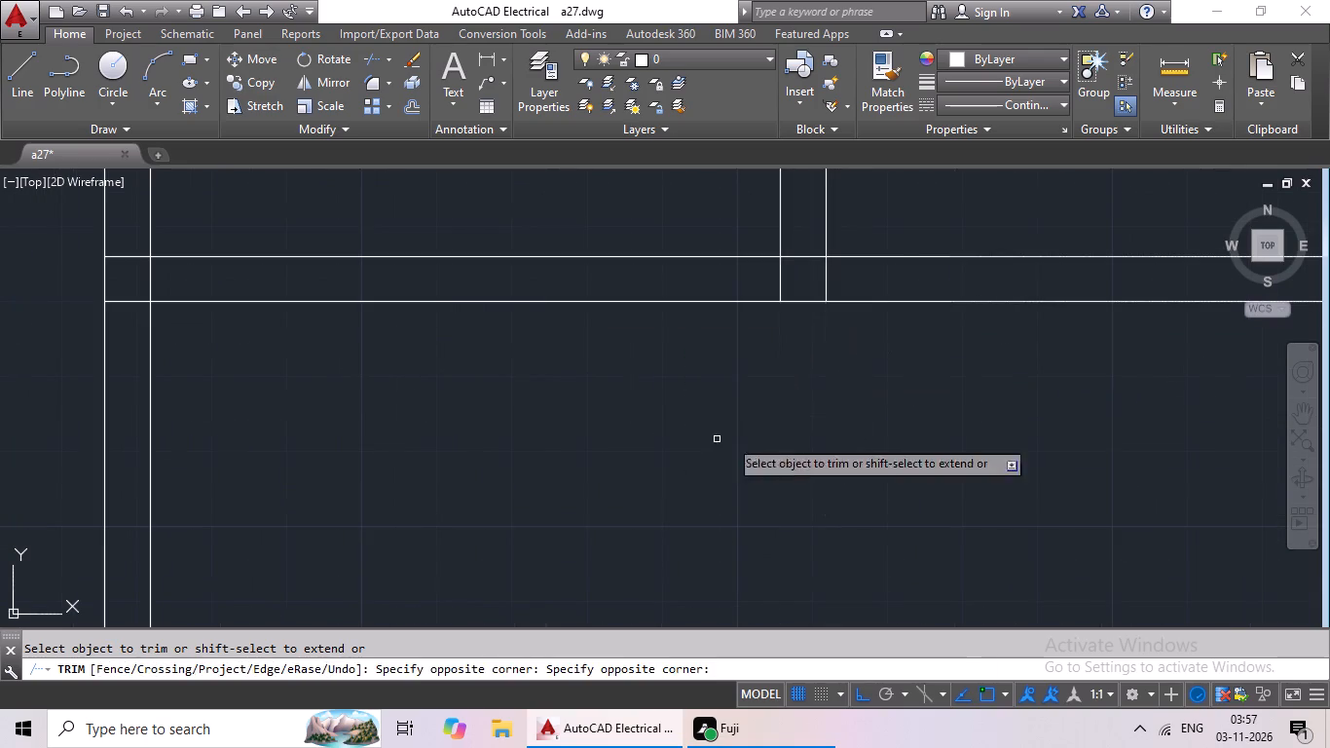
{"action": "scroll", "coordinate": [867, 425], "scroll_direction": "down", "scroll_amount": 2}
{"action": "middle_click_drag", "start_coordinate": [862, 463], "coordinate": [811, 311]}
{"action": "left_click_drag", "start_coordinate": [896, 389], "coordinate": [703, 453]}
{"action": "left_click_drag", "start_coordinate": [716, 481], "coordinate": [726, 479]}
{"action": "left_click_drag", "start_coordinate": [827, 337], "coordinate": [805, 529]}
{"action": "middle_click_drag", "start_coordinate": [831, 514], "coordinate": [810, 289]}
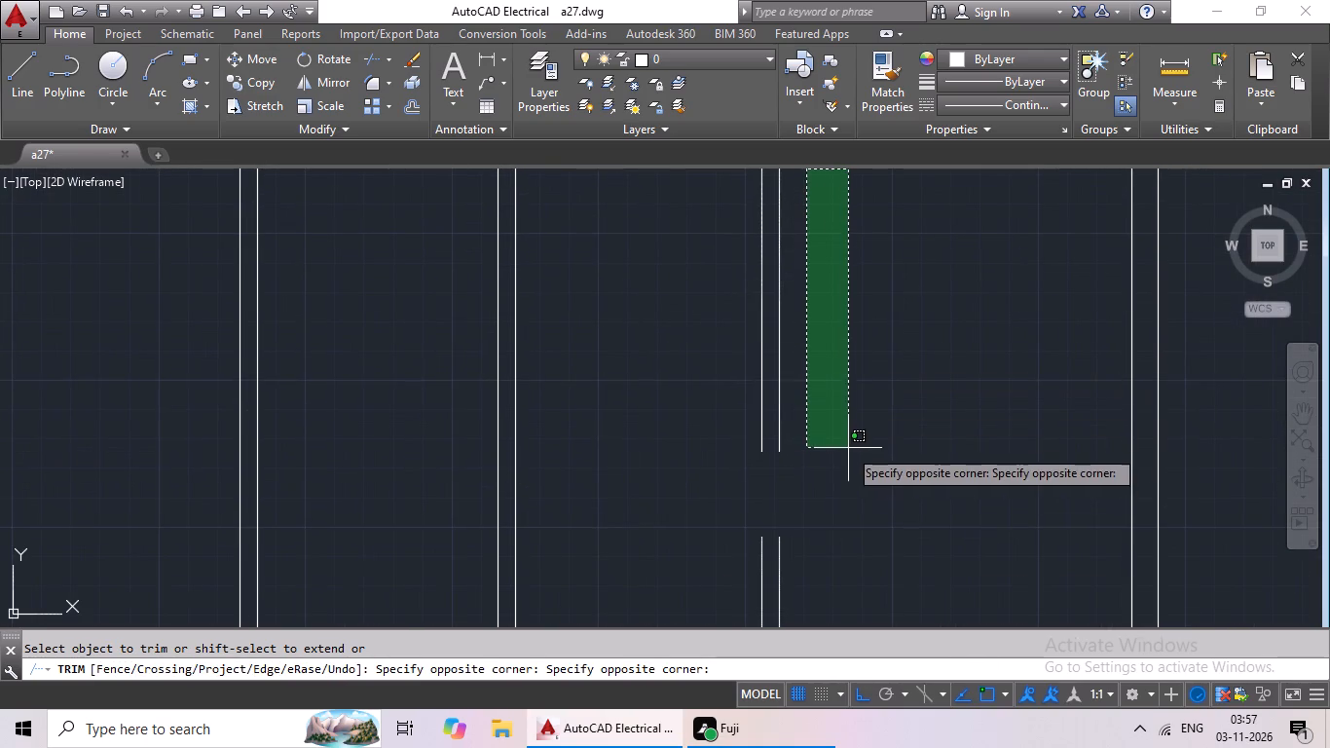
{"action": "left_click_drag", "start_coordinate": [701, 435], "coordinate": [679, 436]}
{"action": "scroll", "coordinate": [882, 439], "scroll_direction": "down", "scroll_amount": 3}
{"action": "middle_click_drag", "start_coordinate": [883, 436], "coordinate": [873, 397]}
{"action": "key", "text": "Escape"}
{"action": "key", "text": "Escape"}
Erase the four loose vertical line pieces left between that partition and the bottom outer wall in the right bay.
{"action": "left_click_drag", "start_coordinate": [879, 380], "coordinate": [852, 471]}
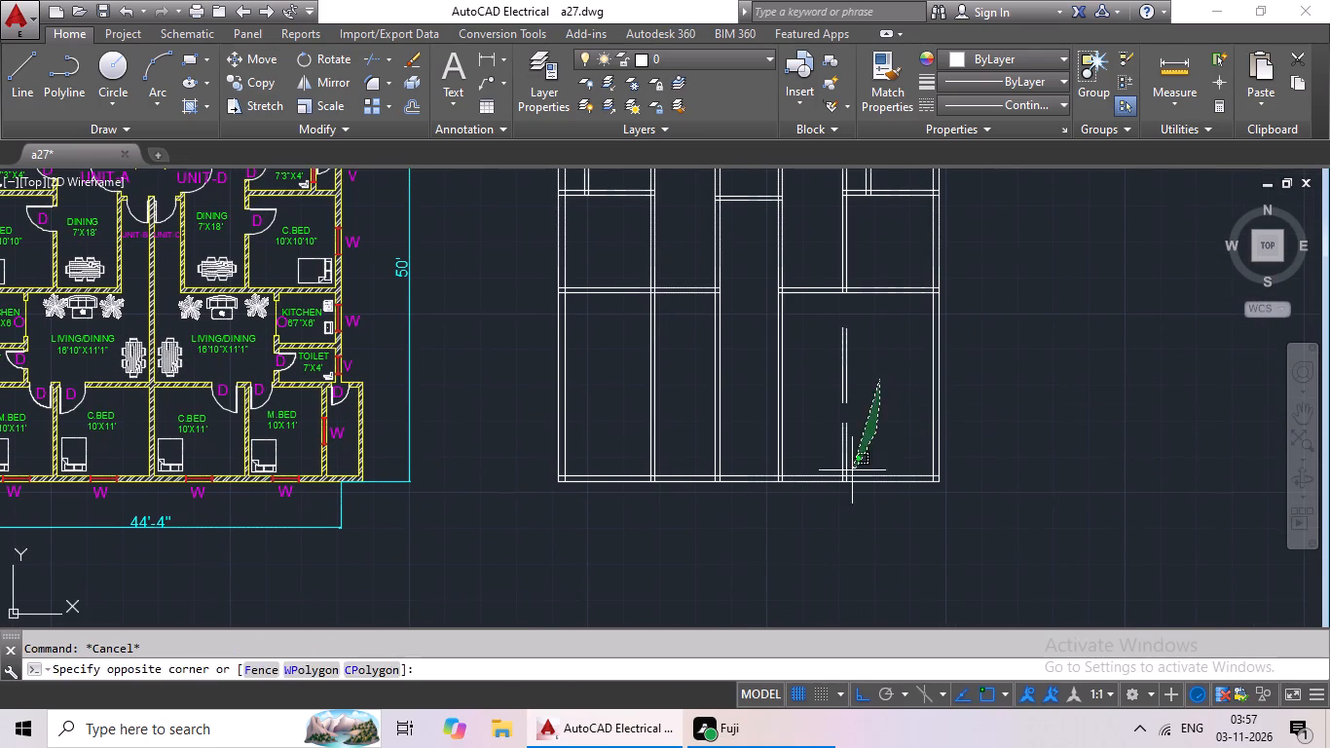
{"action": "left_click_drag", "start_coordinate": [852, 471], "coordinate": [826, 376]}
{"action": "key", "text": "Delete"}
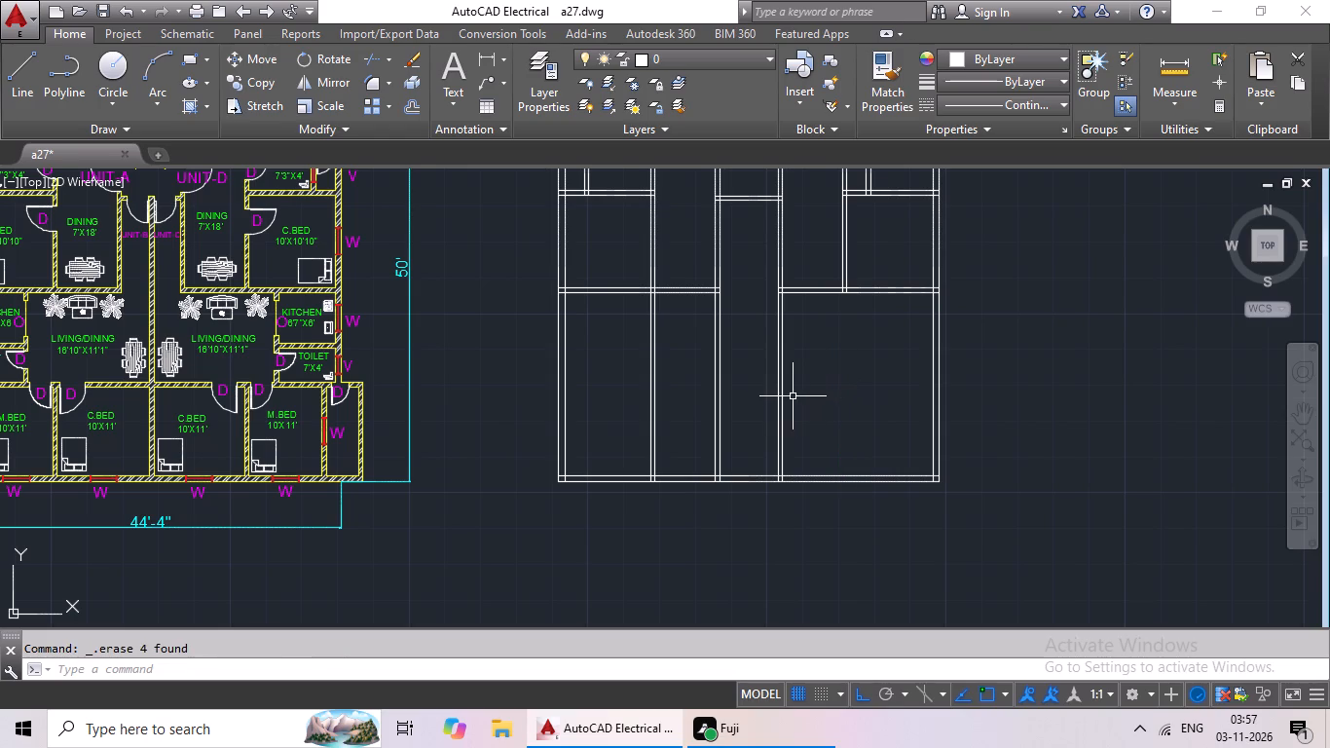
{"action": "key", "text": "Escape"}
{"action": "key", "text": "Escape"}
Trim the left bay's inner vertical partition lines below the horizontal partition under C.BED.
{"action": "type", "text": "tr"}
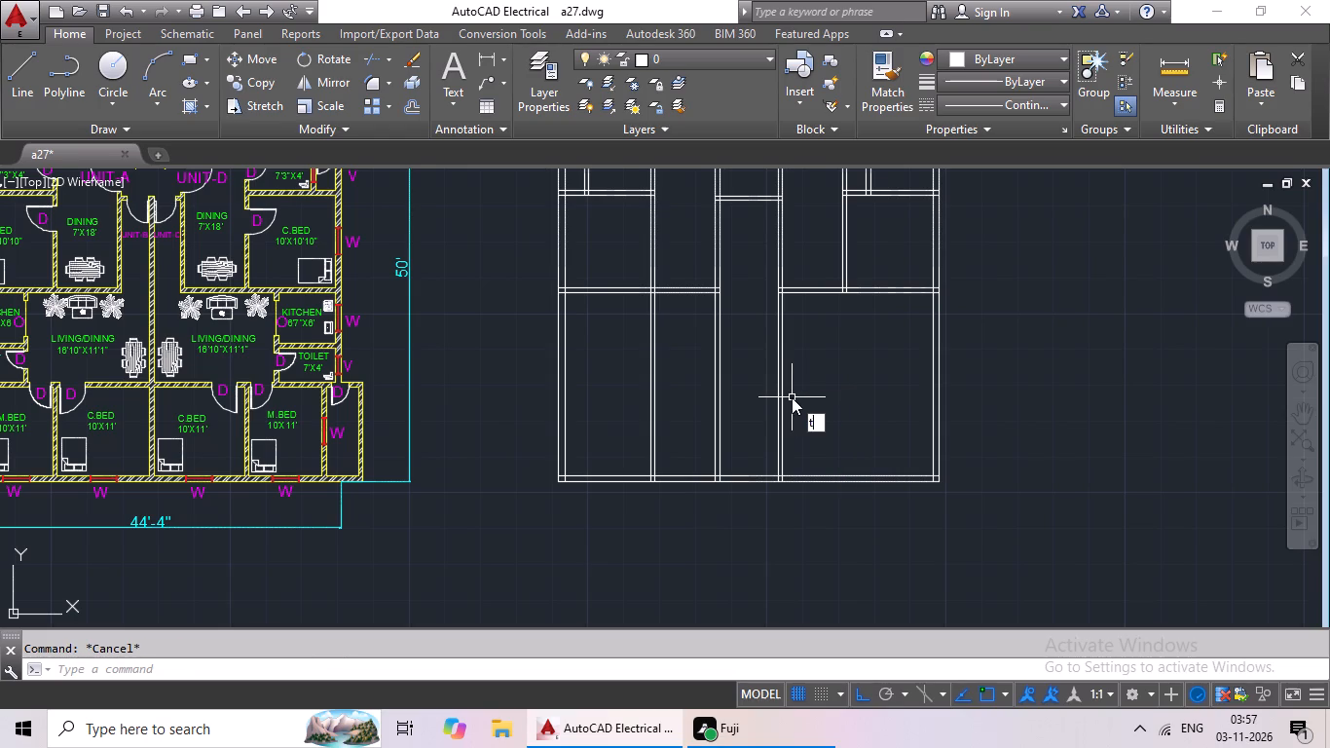
{"action": "key", "text": "space"}
{"action": "key", "text": "space"}
{"action": "scroll", "coordinate": [646, 293], "scroll_direction": "up", "scroll_amount": 3}
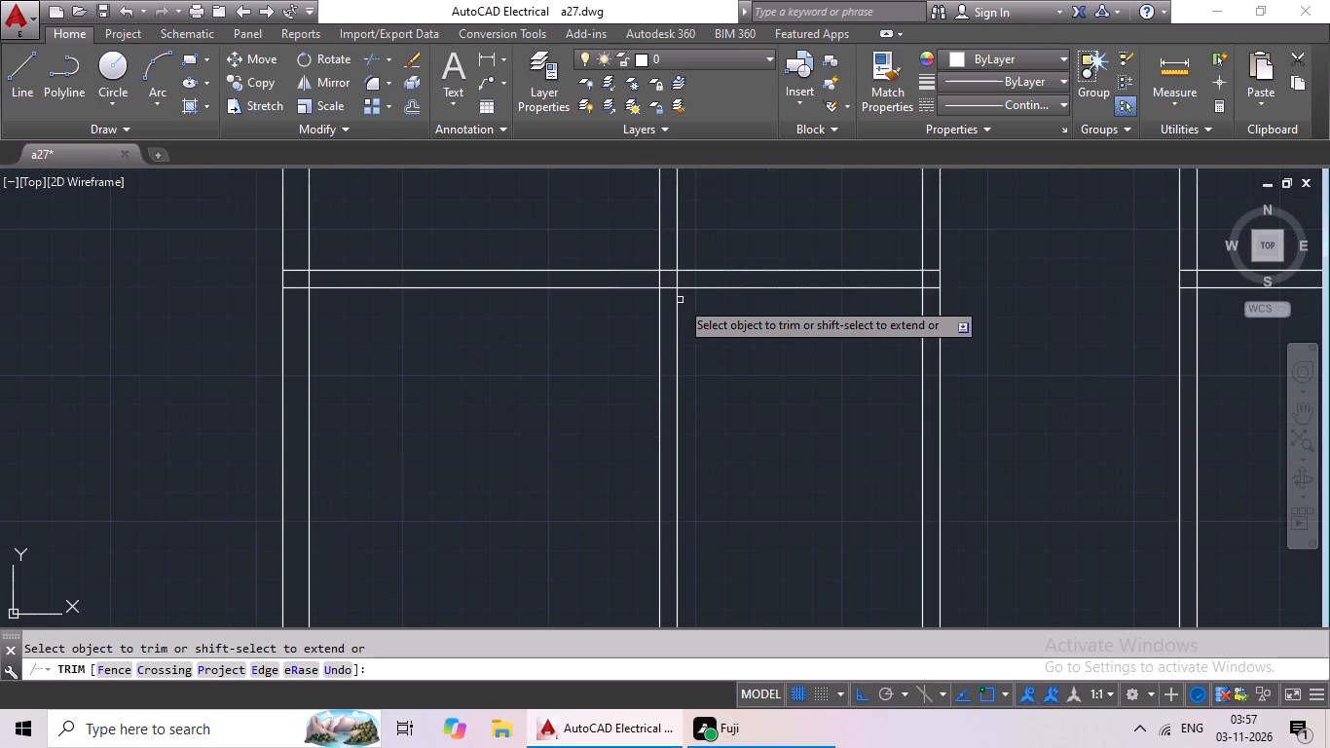
{"action": "scroll", "coordinate": [680, 300], "scroll_direction": "up", "scroll_amount": 1}
{"action": "left_click_drag", "start_coordinate": [707, 300], "coordinate": [535, 561]}
{"action": "left_click", "coordinate": [540, 550]}
{"action": "scroll", "coordinate": [649, 468], "scroll_direction": "down", "scroll_amount": 3}
{"action": "middle_click_drag", "start_coordinate": [650, 472], "coordinate": [709, 360]}
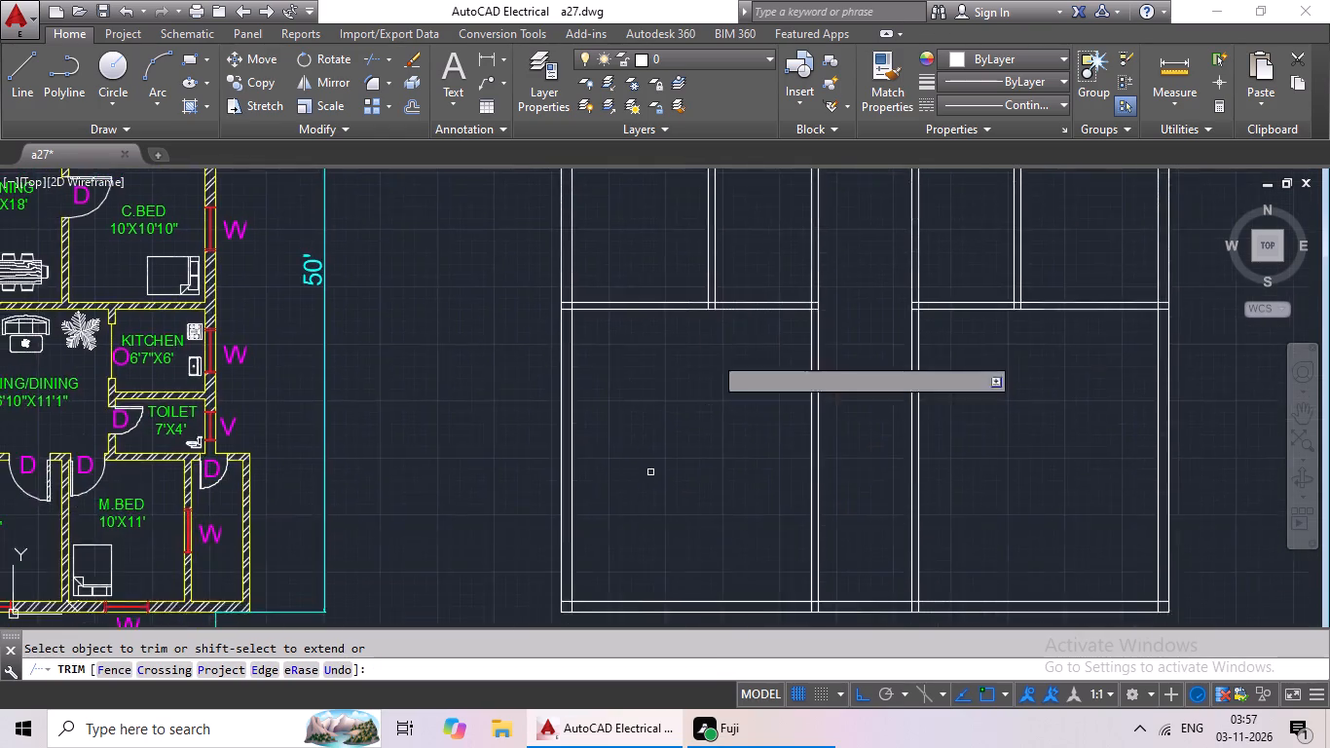
{"action": "scroll", "coordinate": [710, 373], "scroll_direction": "down", "scroll_amount": 2}
{"action": "middle_click_drag", "start_coordinate": [707, 388], "coordinate": [638, 449]}
{"action": "key", "text": "Escape"}
{"action": "key", "text": "Escape"}
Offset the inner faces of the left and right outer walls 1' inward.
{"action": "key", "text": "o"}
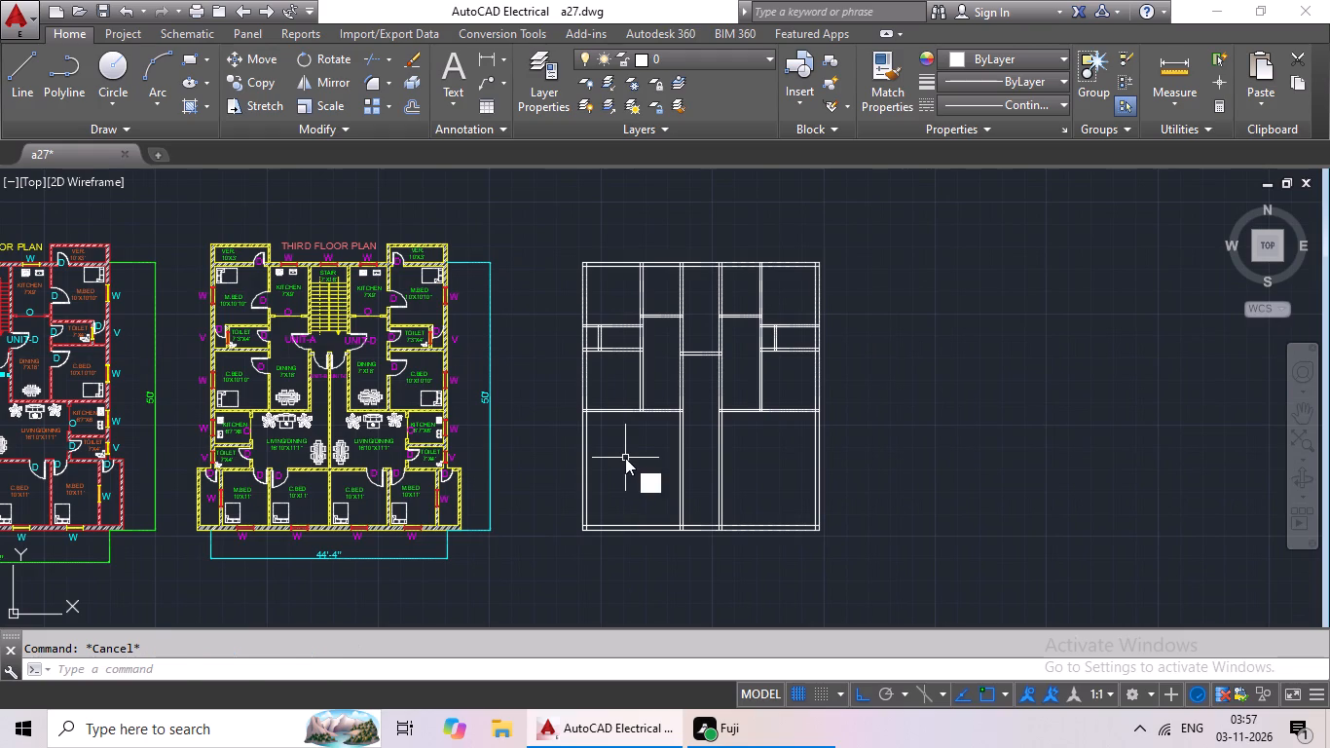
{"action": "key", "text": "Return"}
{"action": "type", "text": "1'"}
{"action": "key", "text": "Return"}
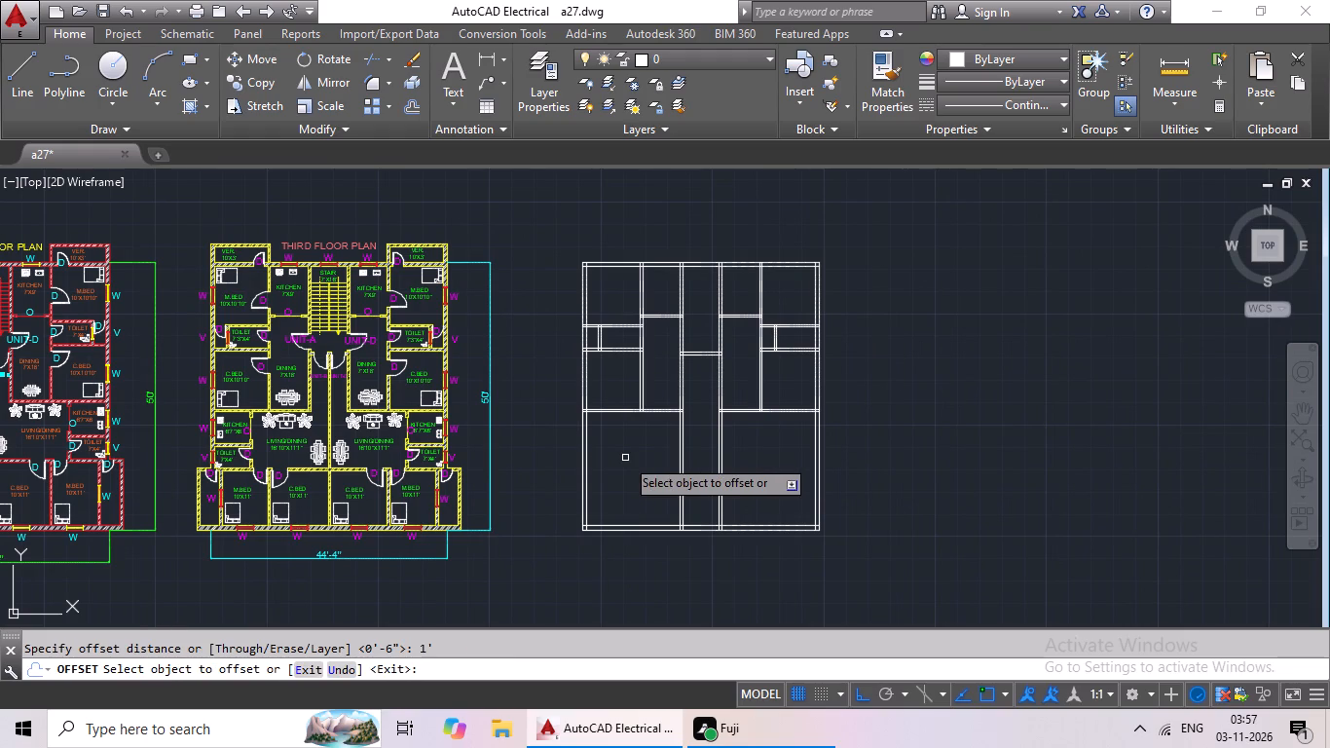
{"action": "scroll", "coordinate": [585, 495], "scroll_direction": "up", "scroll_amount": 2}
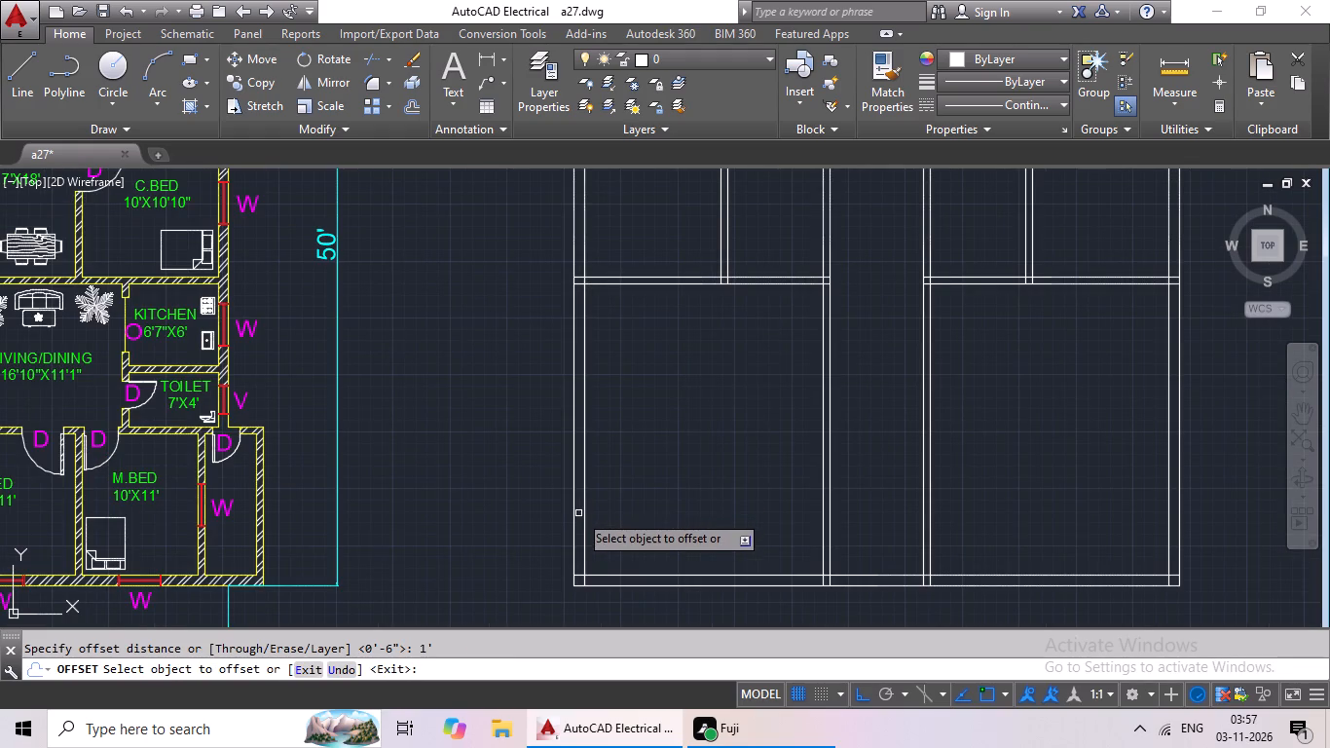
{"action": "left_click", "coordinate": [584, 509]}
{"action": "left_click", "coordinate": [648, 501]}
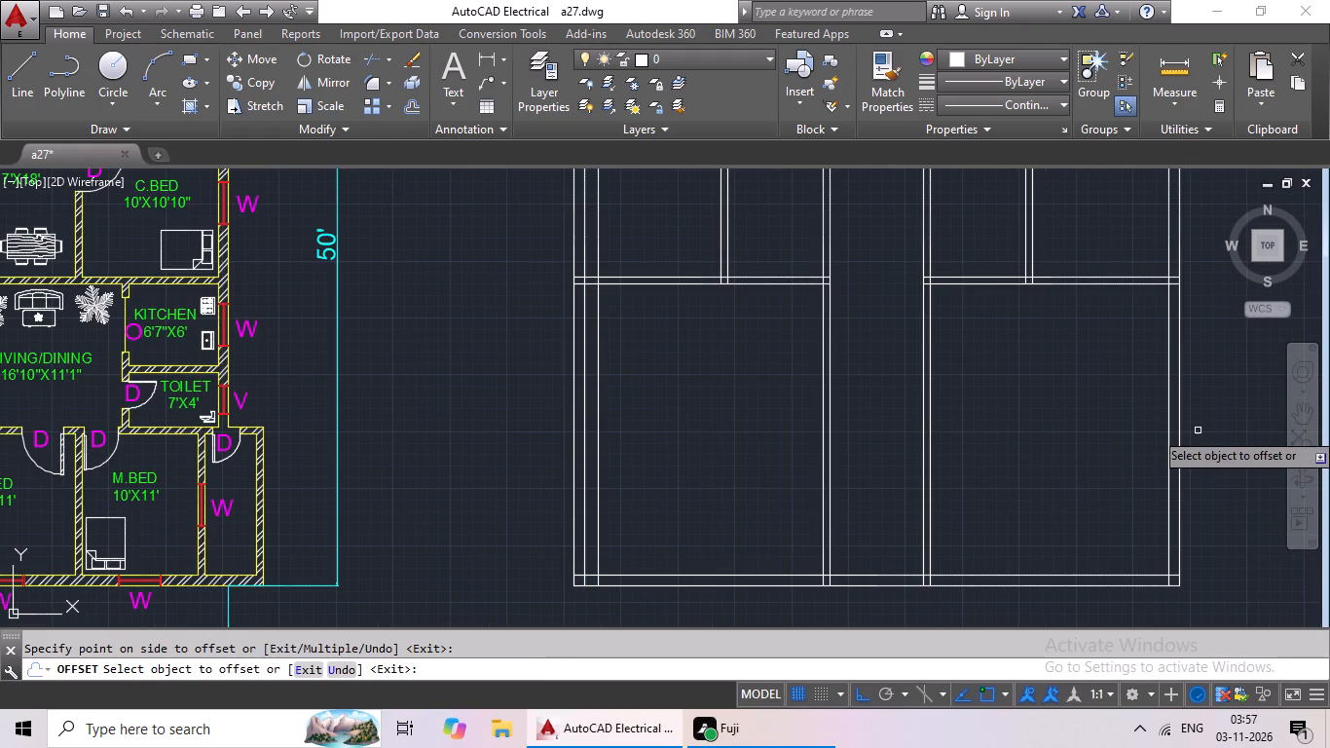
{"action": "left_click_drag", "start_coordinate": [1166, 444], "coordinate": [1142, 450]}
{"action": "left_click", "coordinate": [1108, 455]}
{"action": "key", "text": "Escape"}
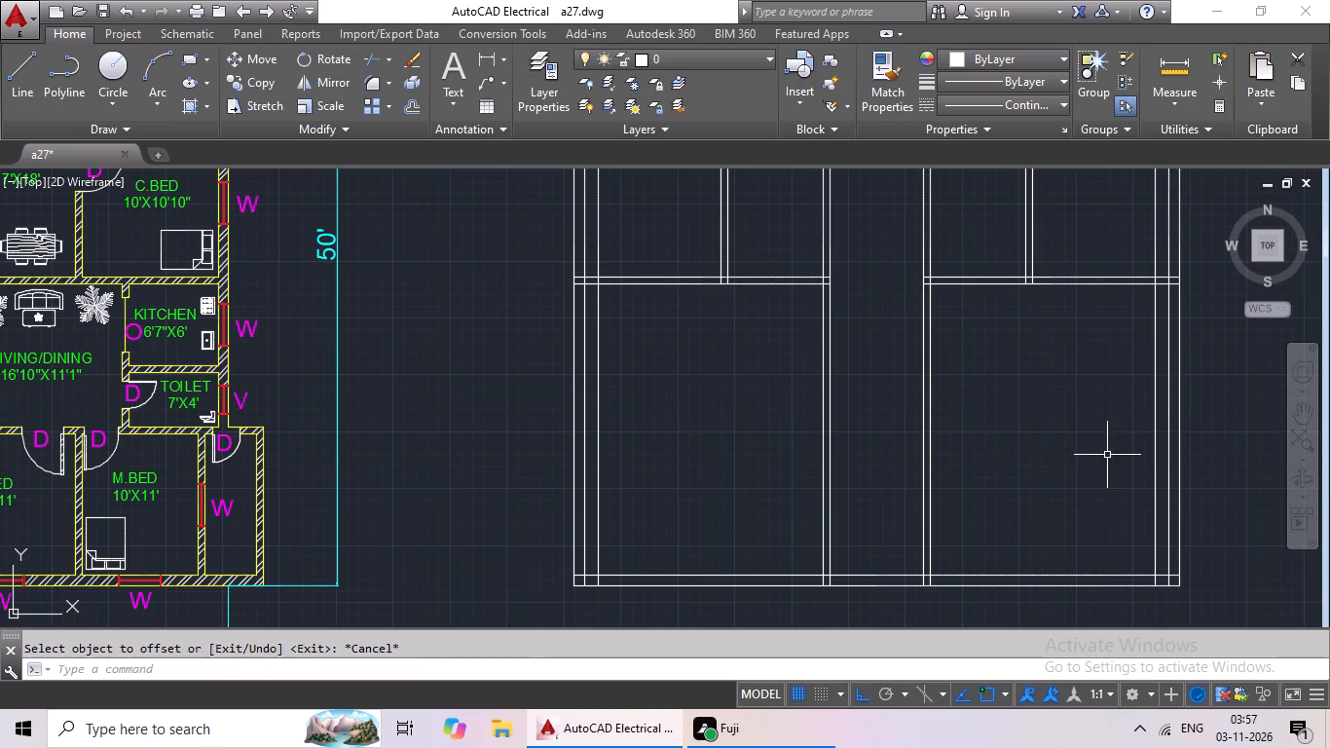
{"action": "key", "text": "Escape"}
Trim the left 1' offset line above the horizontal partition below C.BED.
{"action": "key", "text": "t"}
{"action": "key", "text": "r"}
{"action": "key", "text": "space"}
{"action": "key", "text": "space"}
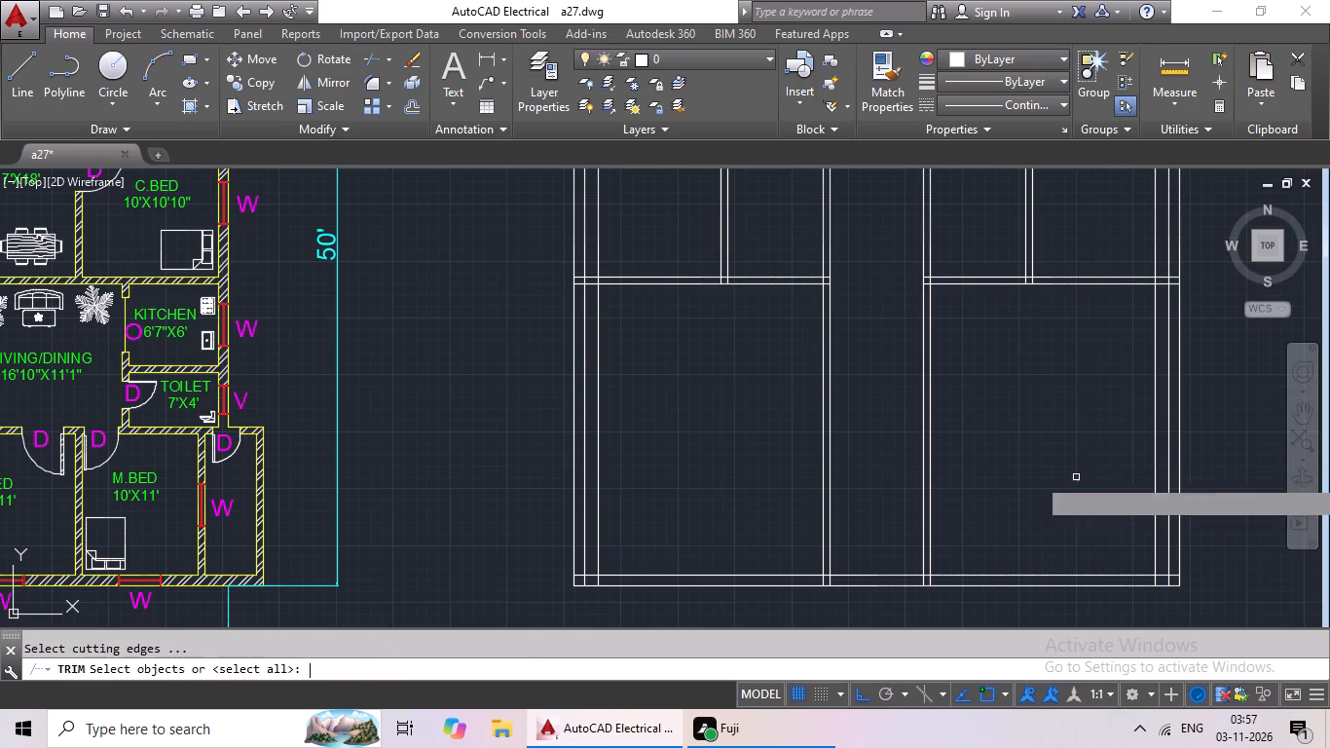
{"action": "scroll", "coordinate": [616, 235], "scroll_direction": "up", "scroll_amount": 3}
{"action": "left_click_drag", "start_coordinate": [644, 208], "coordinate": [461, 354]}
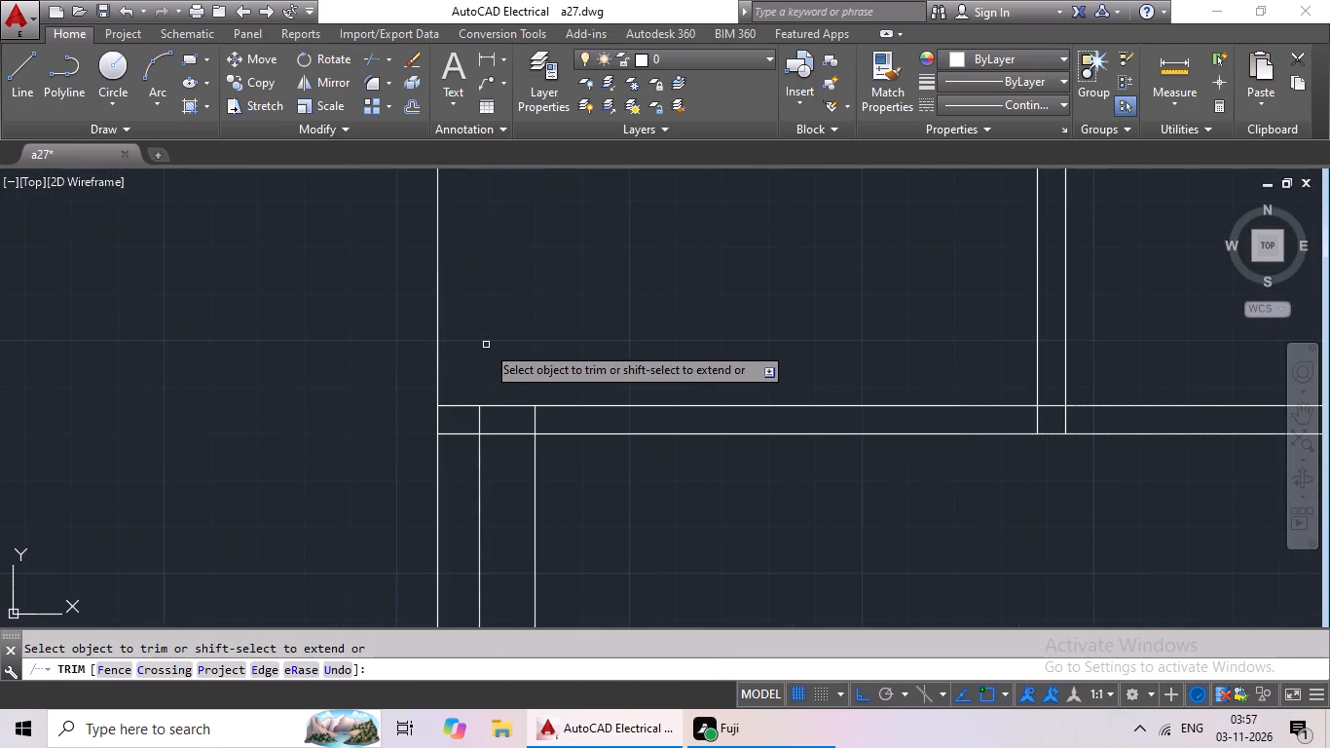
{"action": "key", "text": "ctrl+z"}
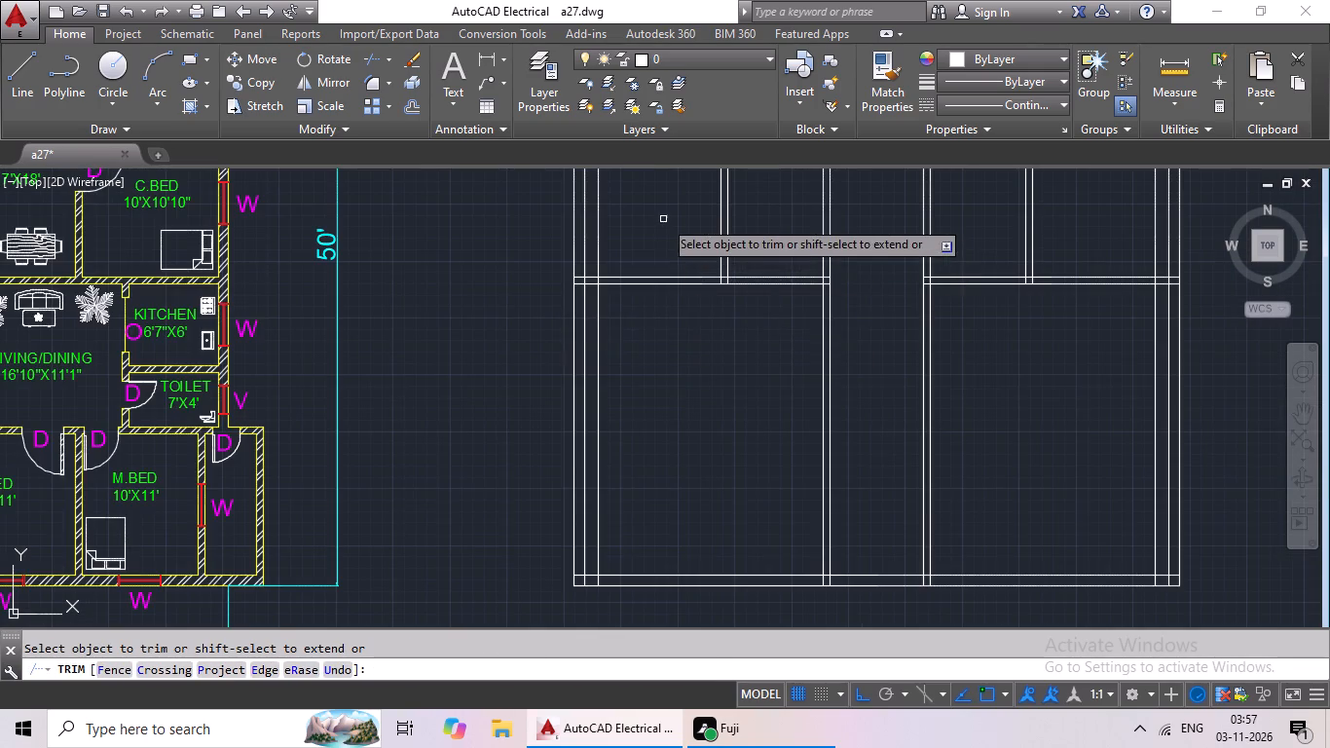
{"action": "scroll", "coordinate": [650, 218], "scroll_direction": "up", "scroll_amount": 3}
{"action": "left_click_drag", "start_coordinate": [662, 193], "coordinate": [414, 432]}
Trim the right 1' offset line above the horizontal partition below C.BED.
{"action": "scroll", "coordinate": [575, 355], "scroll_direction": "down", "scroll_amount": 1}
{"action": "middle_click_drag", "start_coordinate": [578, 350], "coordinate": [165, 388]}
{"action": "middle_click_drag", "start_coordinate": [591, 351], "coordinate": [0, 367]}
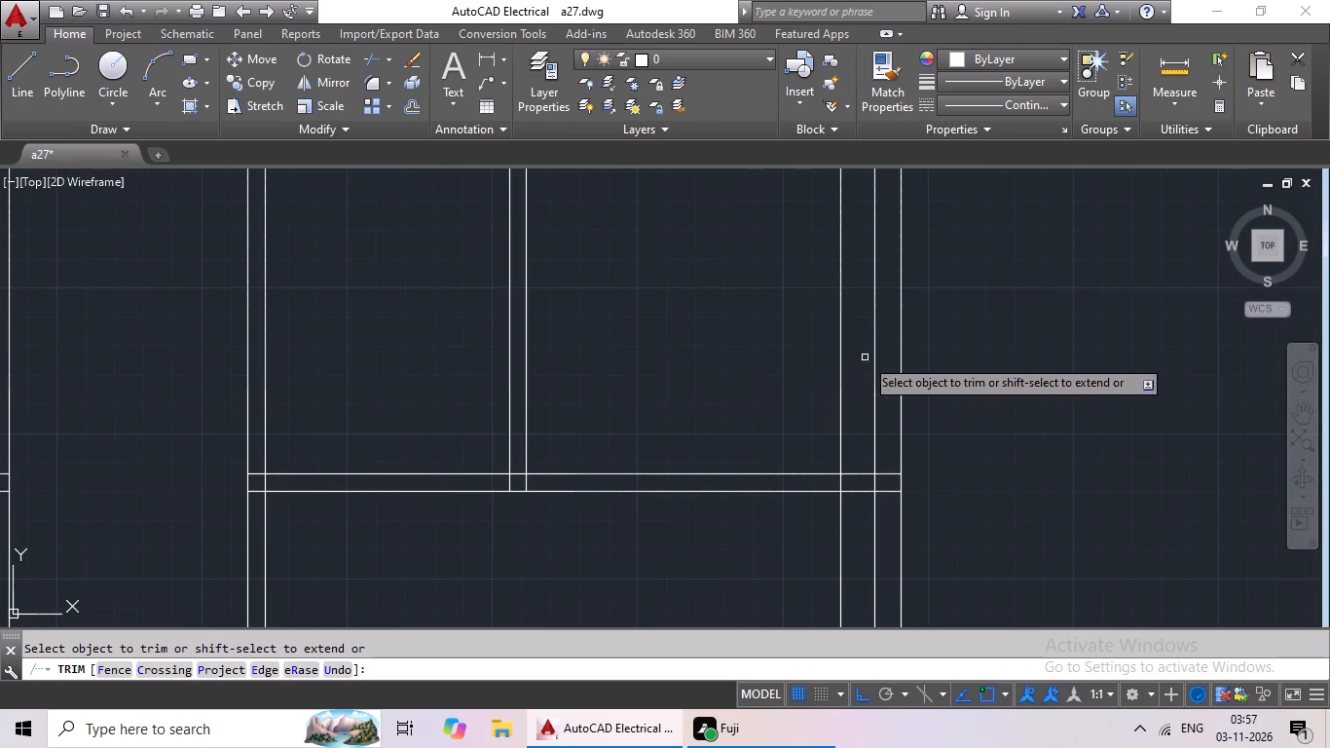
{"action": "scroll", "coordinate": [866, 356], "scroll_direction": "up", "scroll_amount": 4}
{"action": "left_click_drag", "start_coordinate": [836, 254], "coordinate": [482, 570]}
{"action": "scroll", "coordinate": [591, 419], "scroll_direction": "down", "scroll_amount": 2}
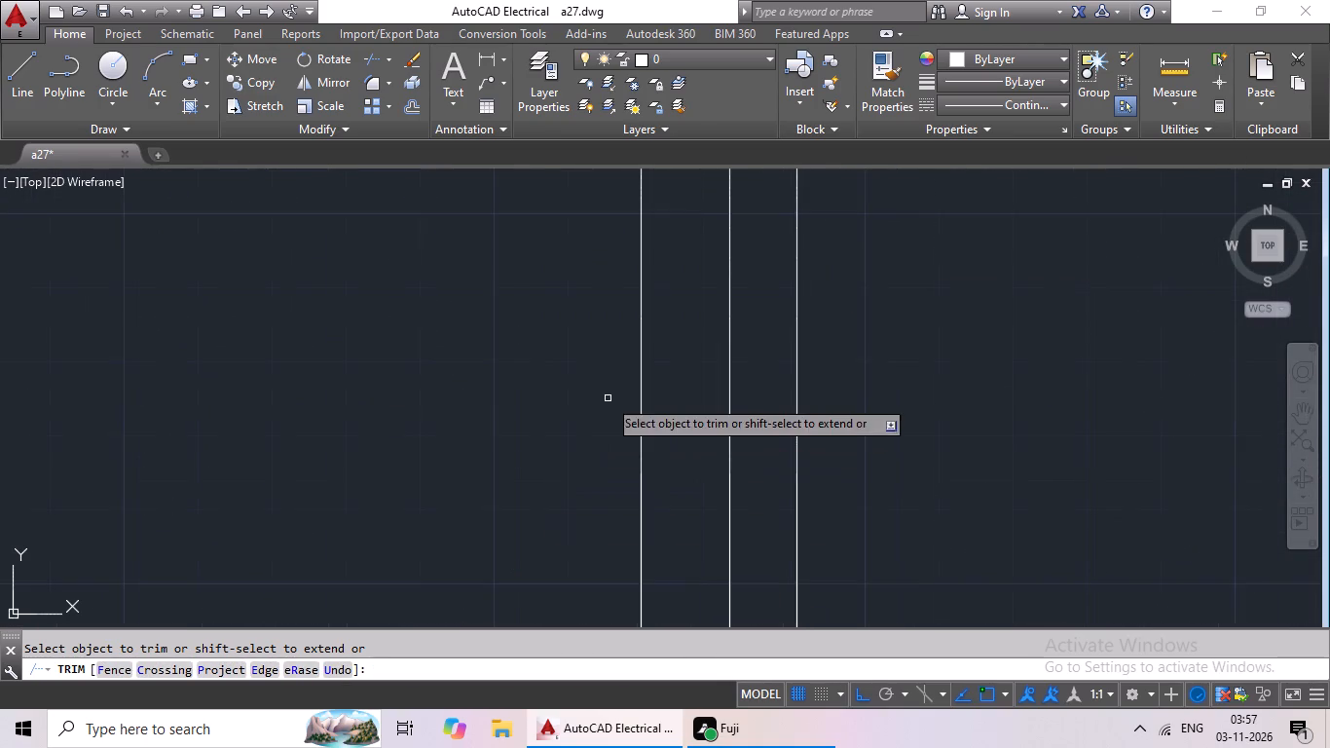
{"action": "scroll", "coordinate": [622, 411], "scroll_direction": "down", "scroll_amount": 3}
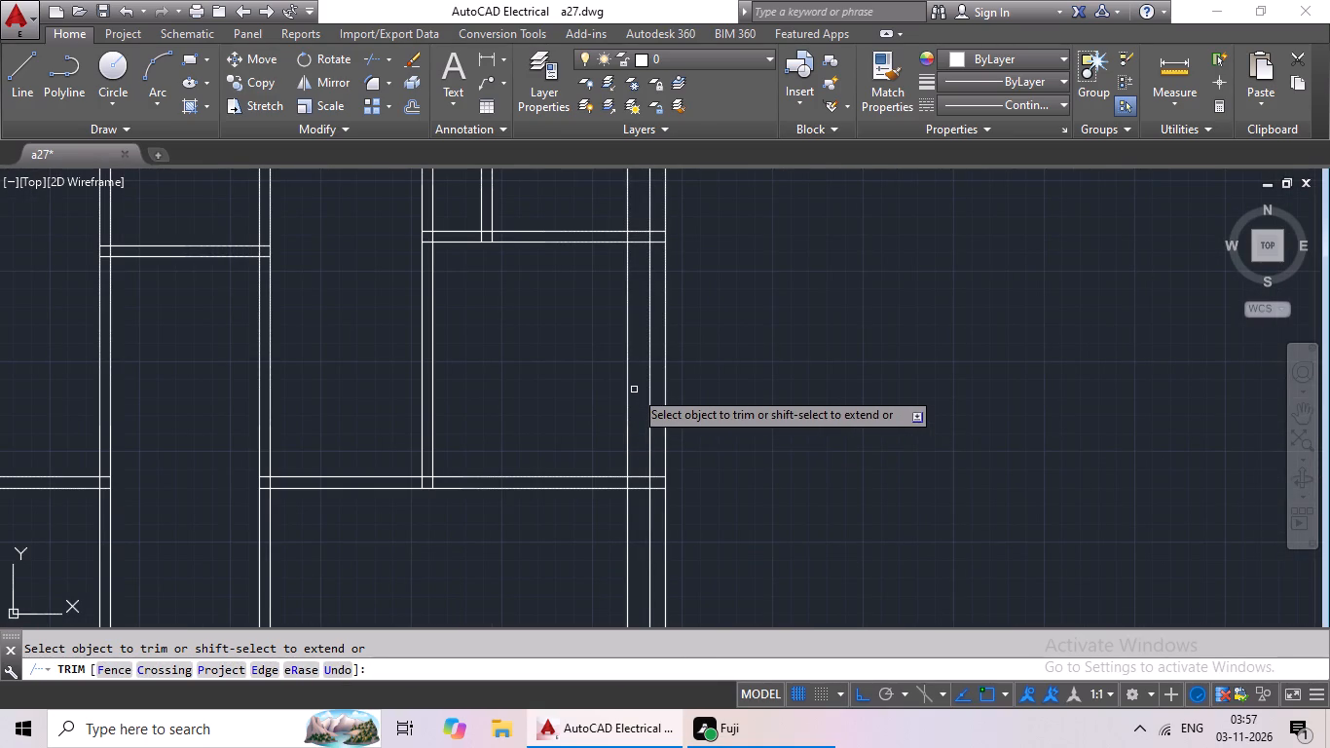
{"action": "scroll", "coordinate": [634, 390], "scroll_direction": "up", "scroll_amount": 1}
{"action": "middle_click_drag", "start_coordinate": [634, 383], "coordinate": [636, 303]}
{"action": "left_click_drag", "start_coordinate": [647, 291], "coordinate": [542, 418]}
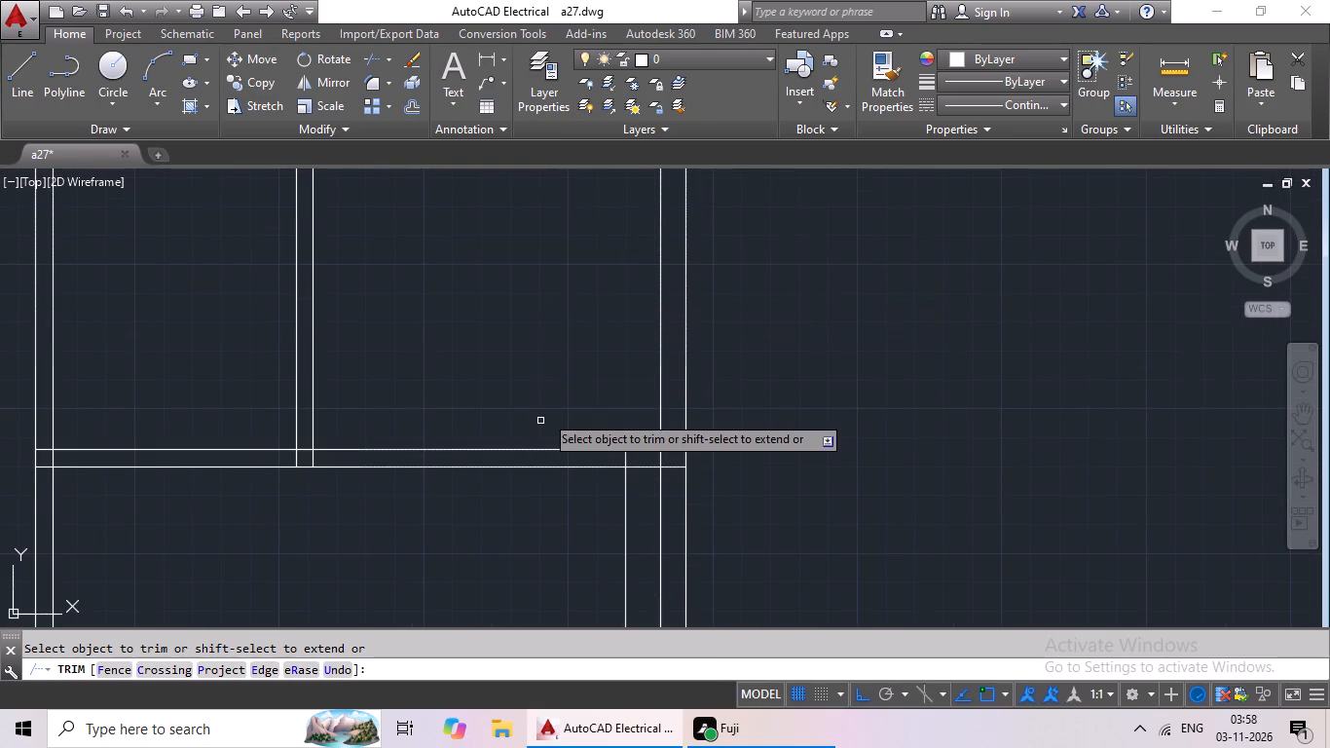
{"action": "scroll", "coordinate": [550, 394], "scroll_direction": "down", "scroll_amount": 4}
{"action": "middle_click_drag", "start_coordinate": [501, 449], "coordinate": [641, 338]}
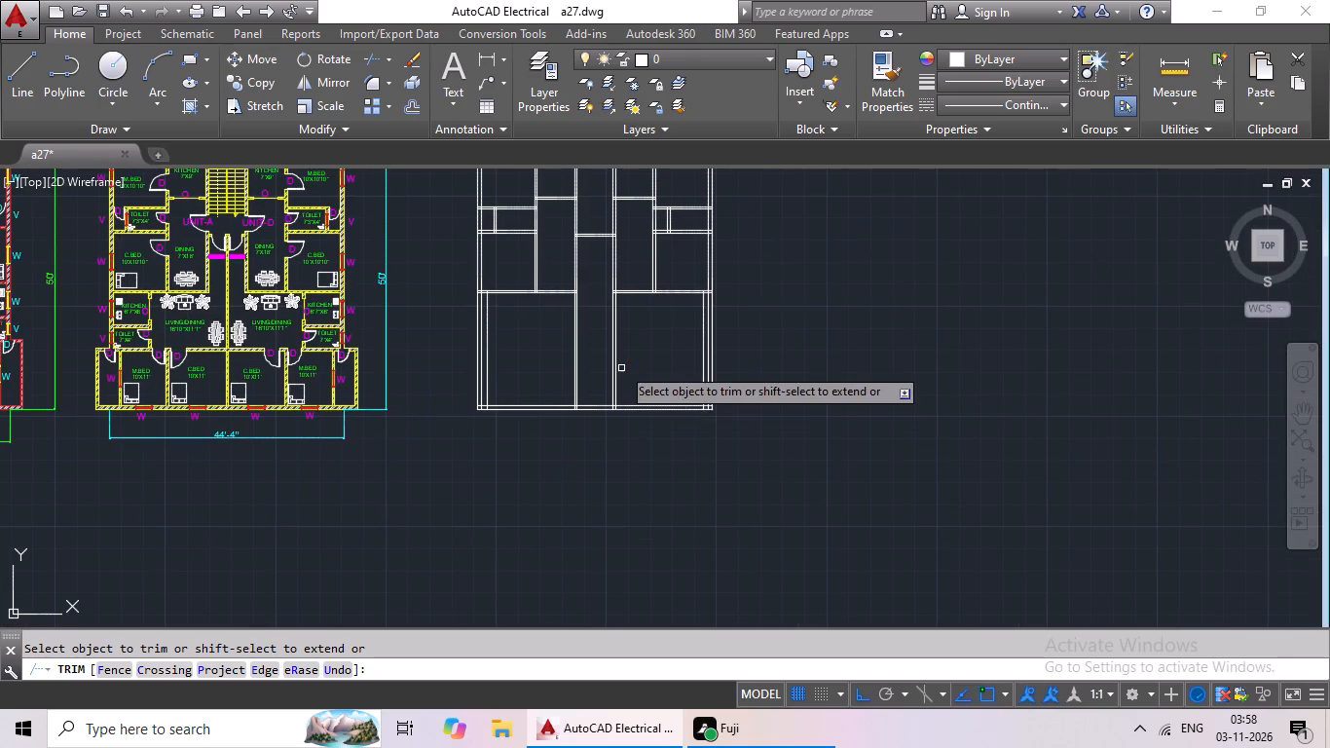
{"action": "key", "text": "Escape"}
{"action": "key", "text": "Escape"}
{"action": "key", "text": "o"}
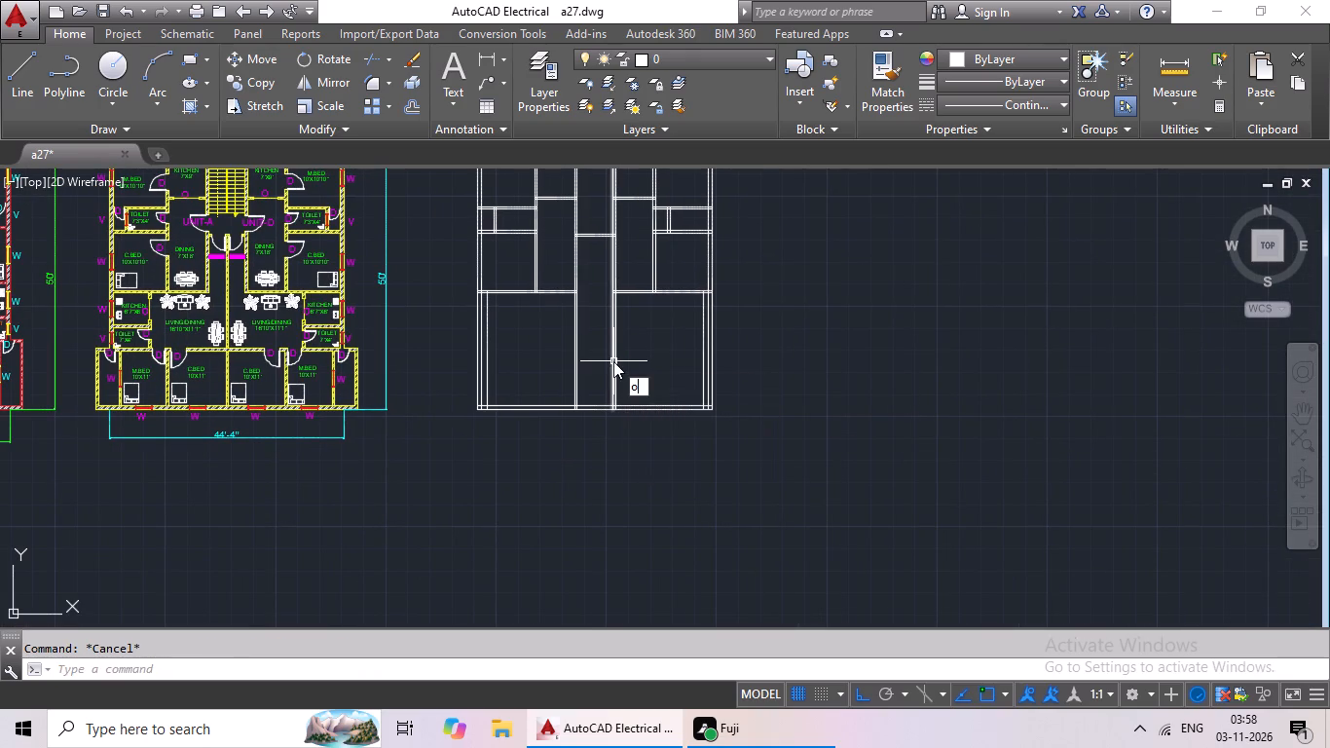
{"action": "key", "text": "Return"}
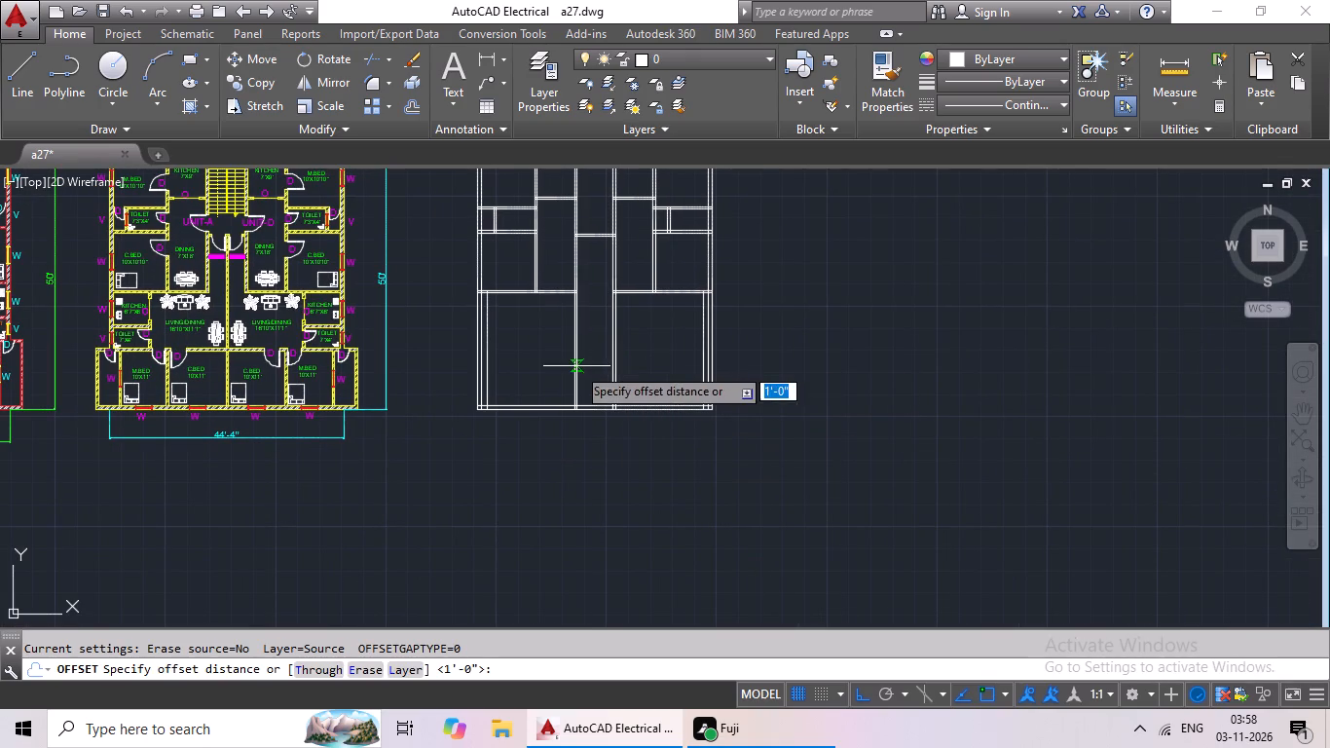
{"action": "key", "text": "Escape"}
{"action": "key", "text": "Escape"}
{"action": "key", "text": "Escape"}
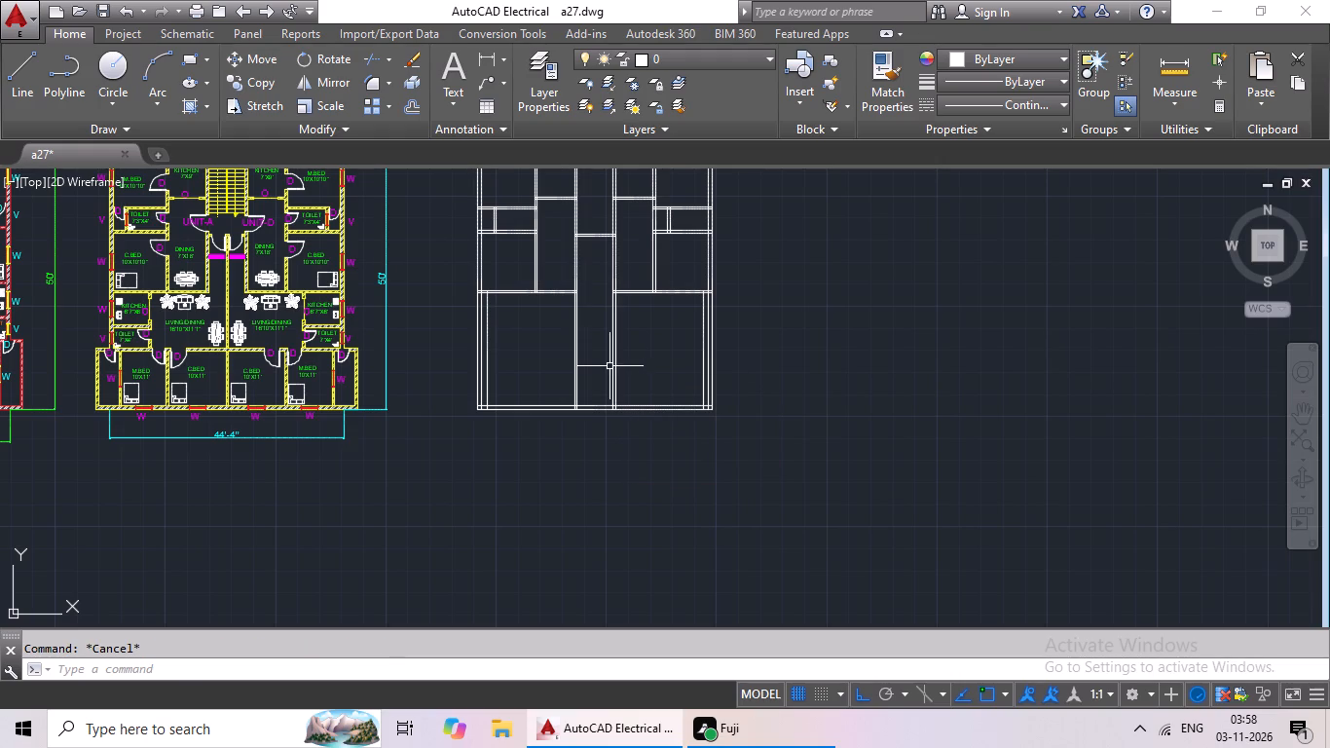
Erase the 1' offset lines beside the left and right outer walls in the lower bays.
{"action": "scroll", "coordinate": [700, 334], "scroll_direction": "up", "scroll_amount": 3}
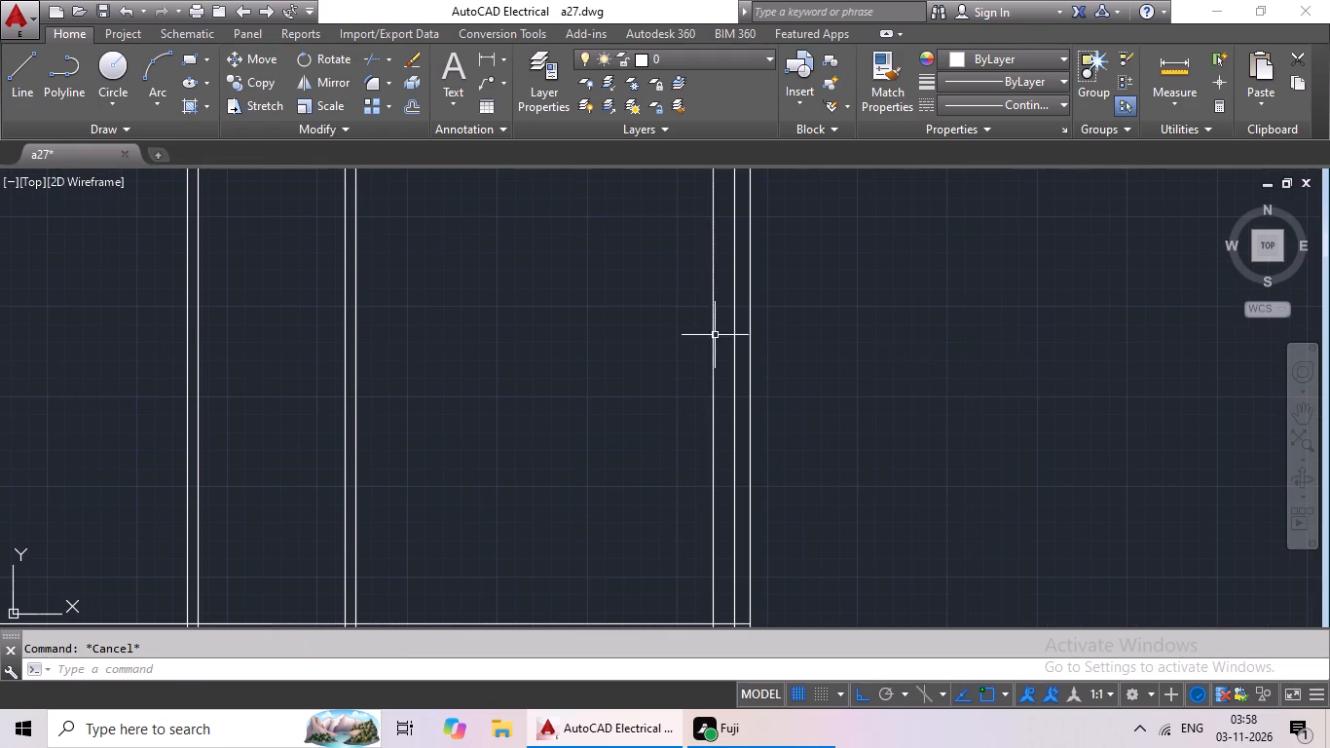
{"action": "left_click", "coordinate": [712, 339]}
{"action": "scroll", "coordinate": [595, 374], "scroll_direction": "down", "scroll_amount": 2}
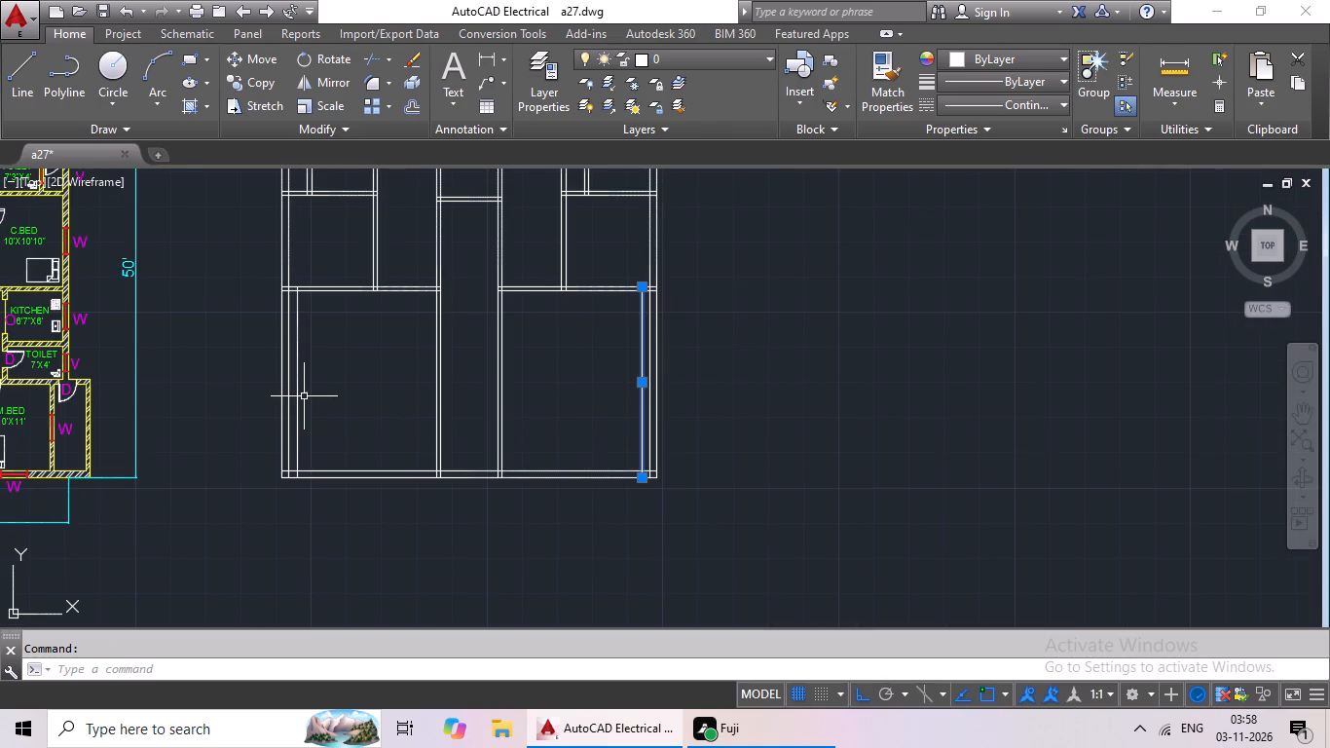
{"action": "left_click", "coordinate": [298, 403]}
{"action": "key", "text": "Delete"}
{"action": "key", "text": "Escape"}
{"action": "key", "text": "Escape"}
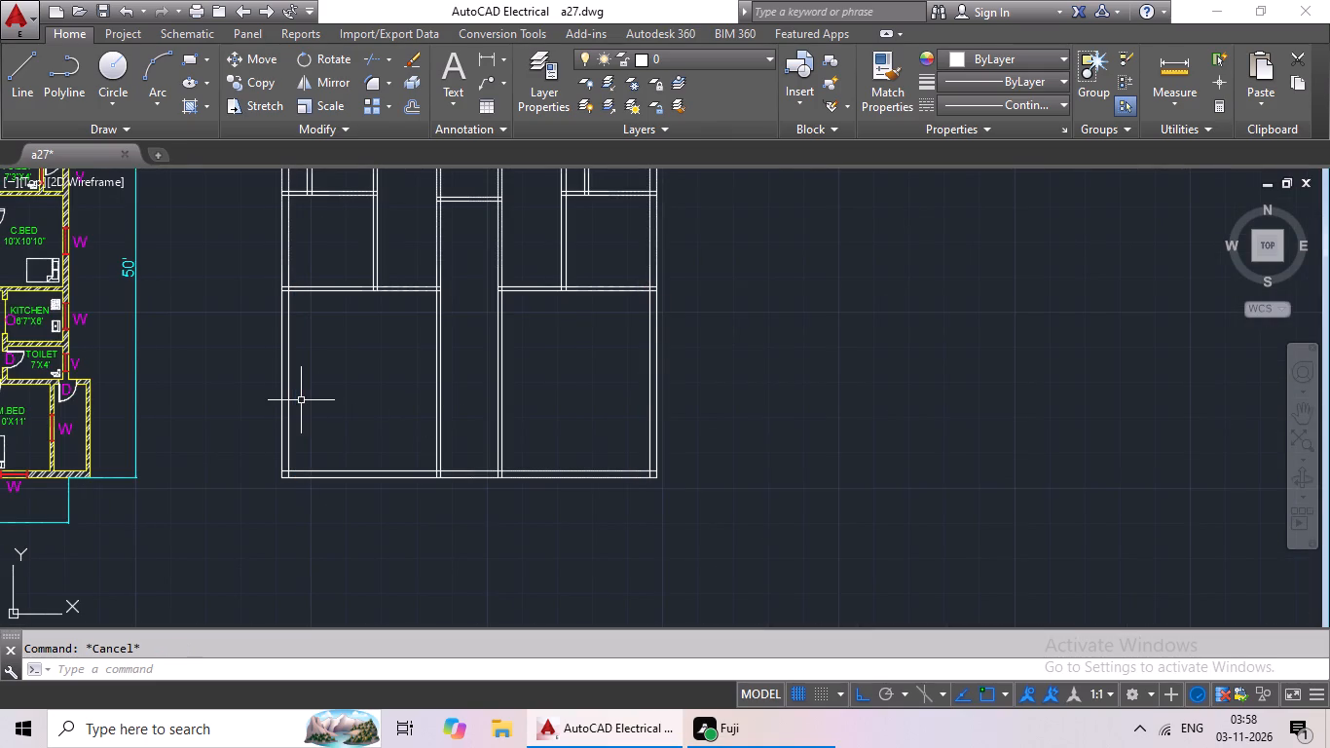
Offset the inner faces of the left and right outer walls 6'7" inward for the kitchen width.
{"action": "middle_click_drag", "start_coordinate": [318, 338], "coordinate": [470, 399]}
{"action": "key", "text": "Escape"}
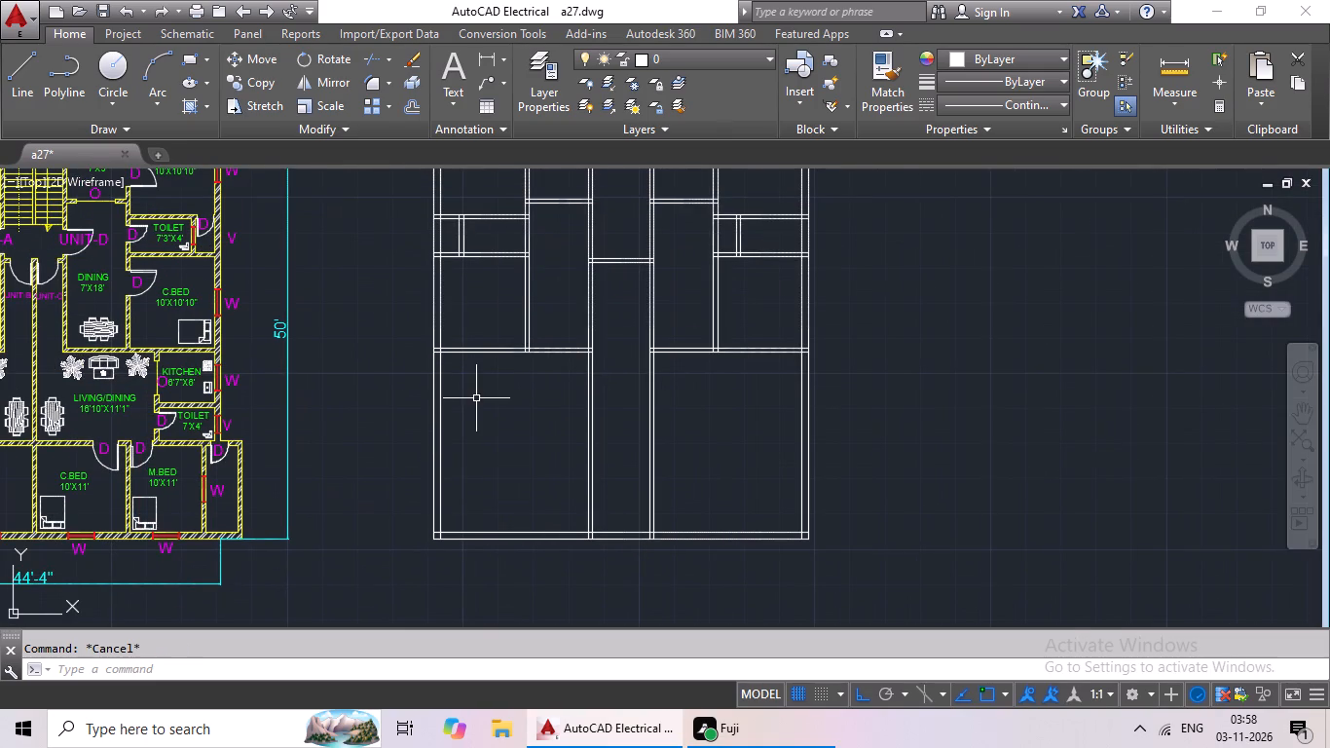
{"action": "key", "text": "Escape"}
{"action": "key", "text": "o"}
{"action": "key", "text": "Return"}
{"action": "type", "text": "6'7\""}
{"action": "key", "text": "Return"}
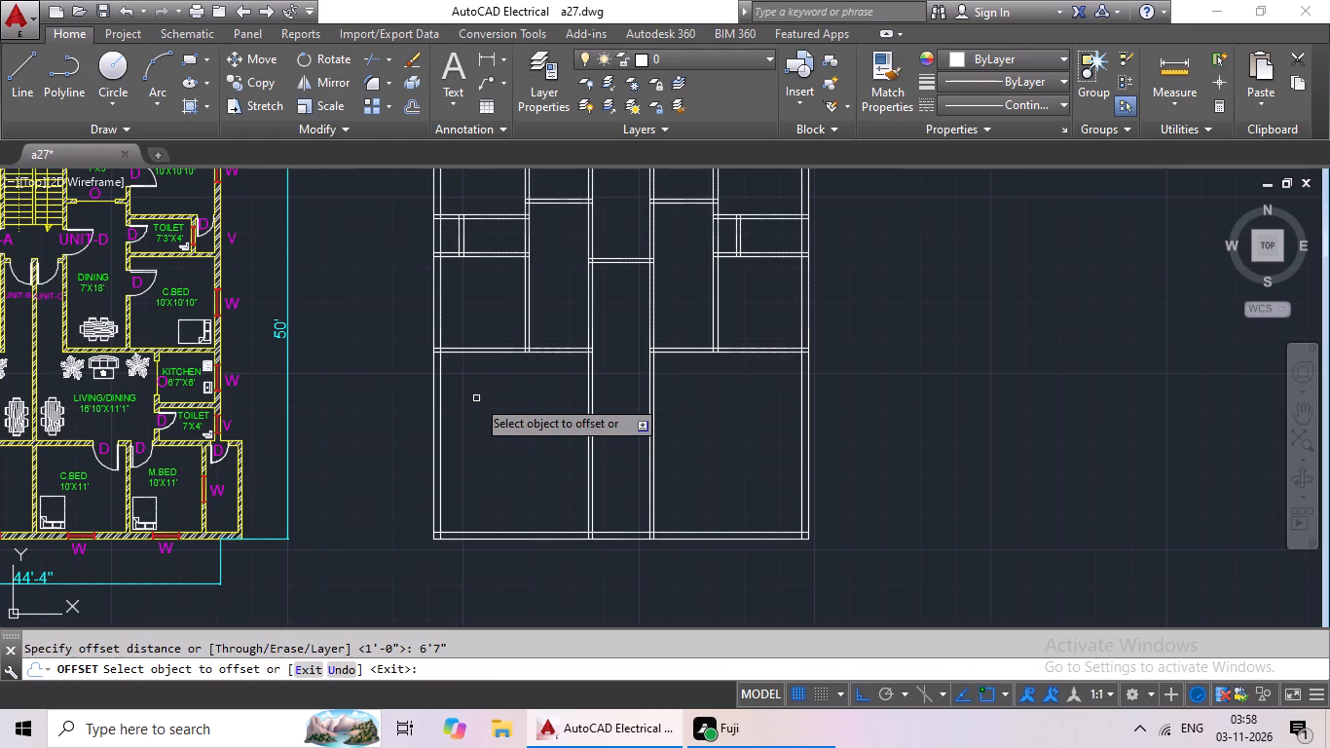
{"action": "left_click_drag", "start_coordinate": [438, 416], "coordinate": [448, 416]}
{"action": "left_click_drag", "start_coordinate": [493, 407], "coordinate": [502, 407]}
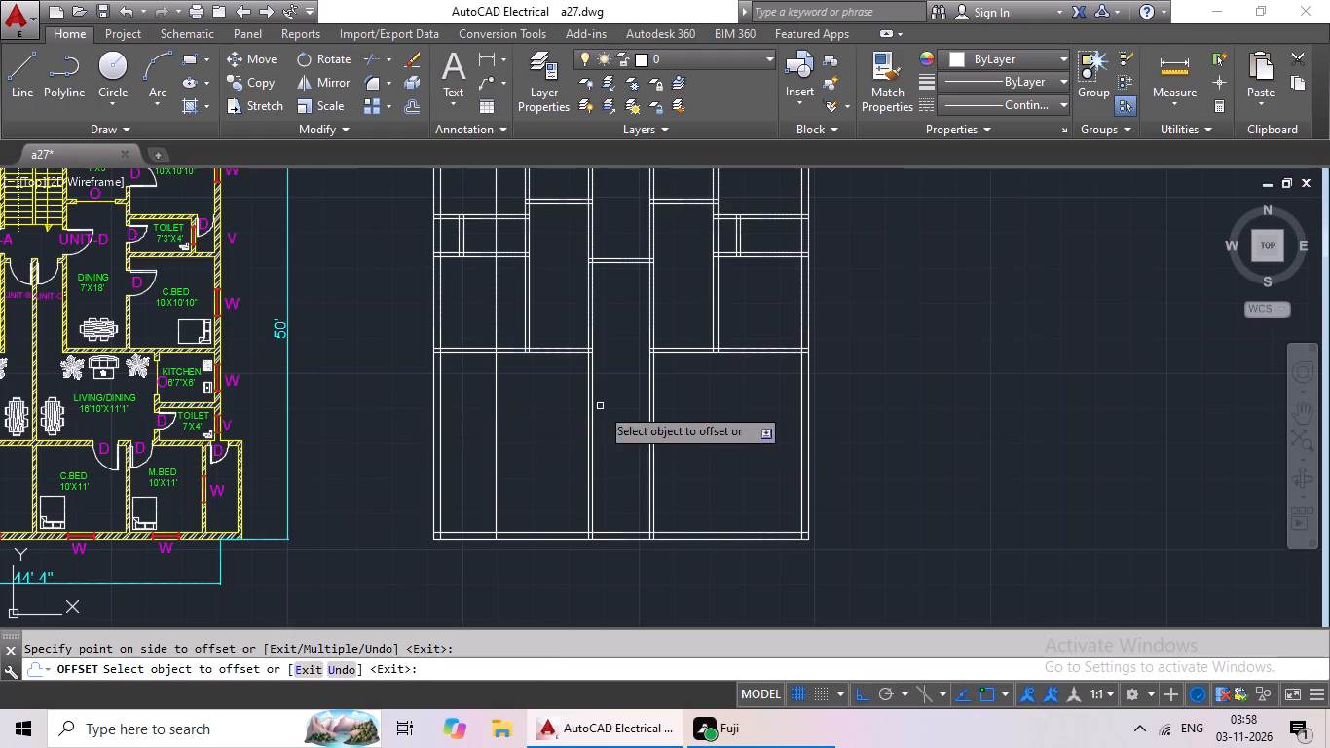
{"action": "left_click", "coordinate": [799, 384]}
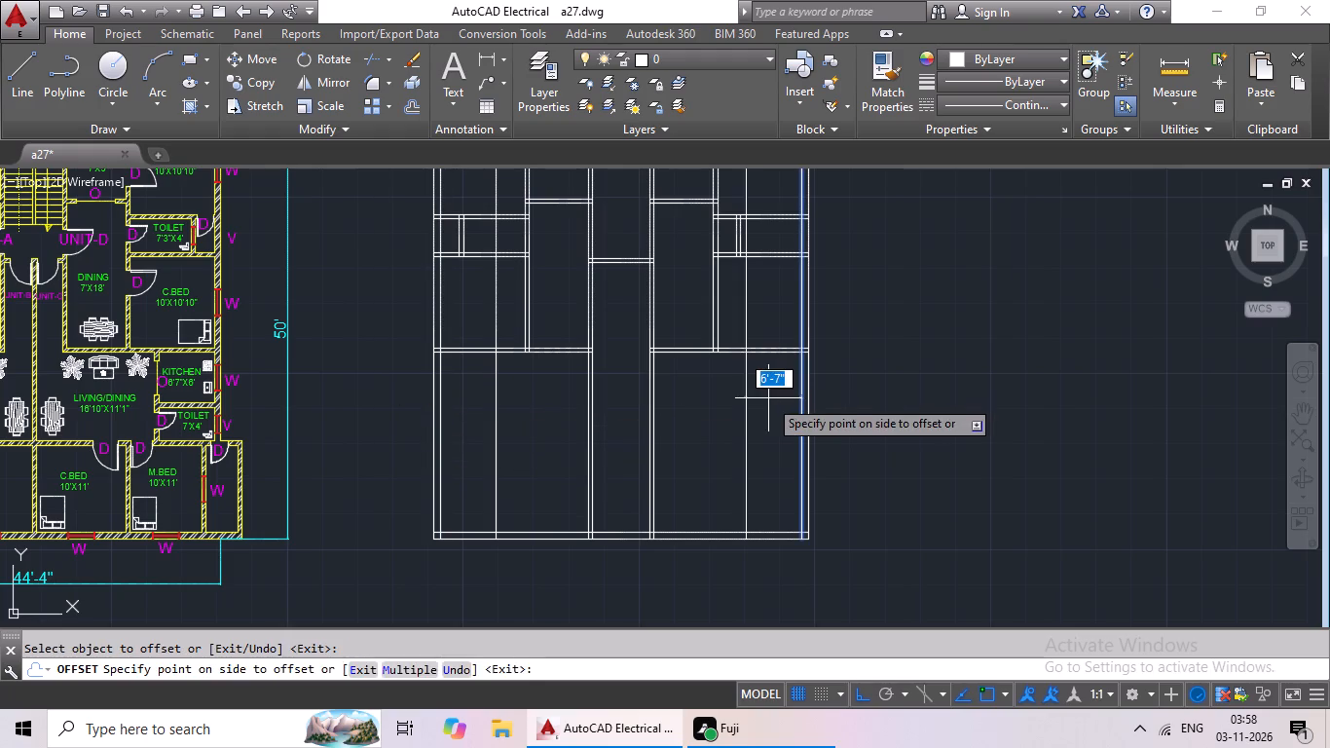
{"action": "left_click", "coordinate": [768, 398]}
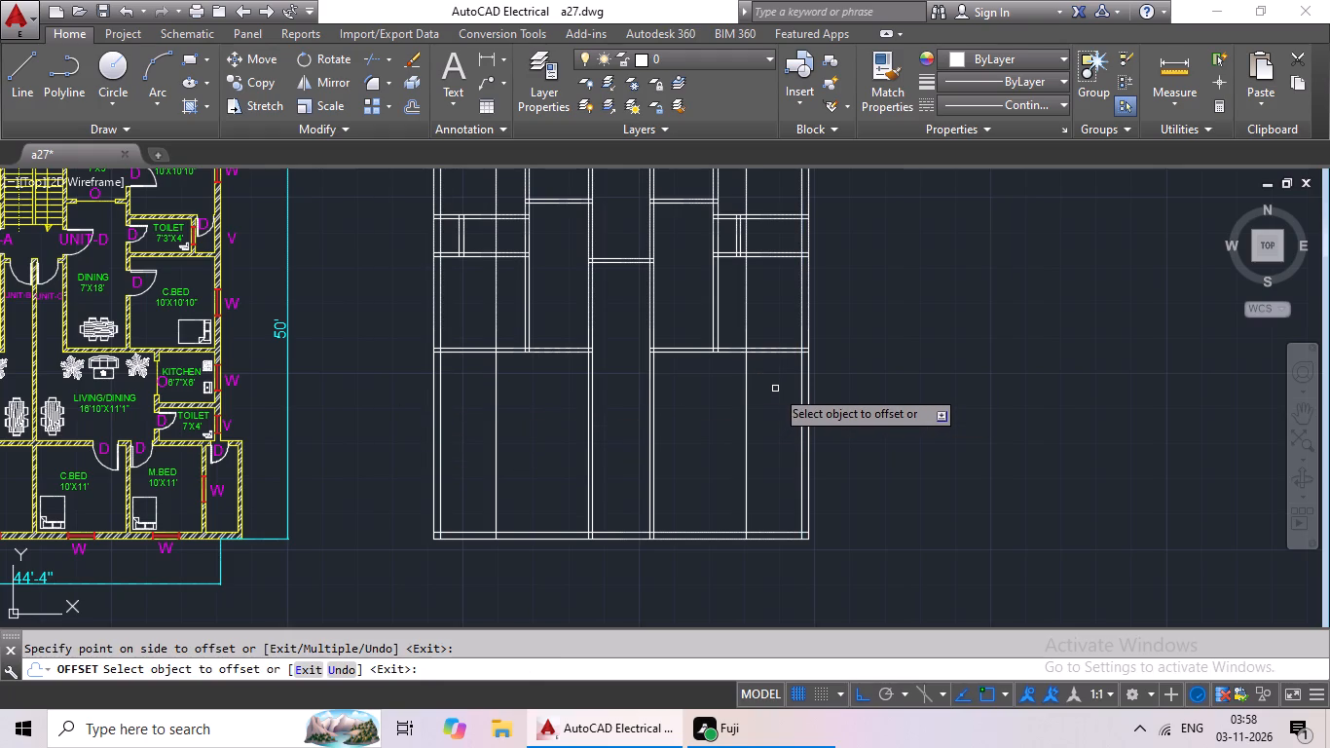
{"action": "middle_click_drag", "start_coordinate": [775, 391], "coordinate": [770, 435]}
{"action": "key", "text": "Escape"}
Trim both 6'7" kitchen lines above the horizontal partition below the C.BED rooms.
{"action": "type", "text": "tr"}
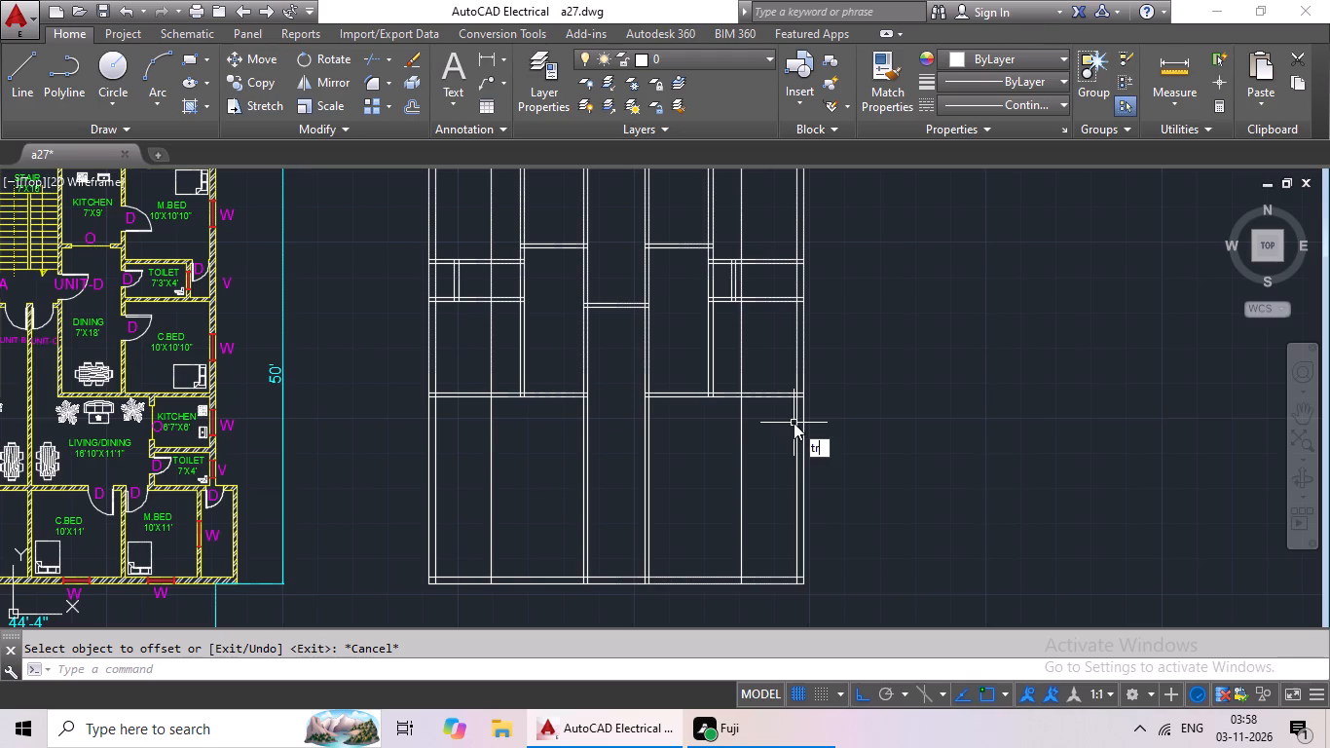
{"action": "key", "text": "space"}
{"action": "key", "text": "space"}
{"action": "scroll", "coordinate": [743, 392], "scroll_direction": "up", "scroll_amount": 4}
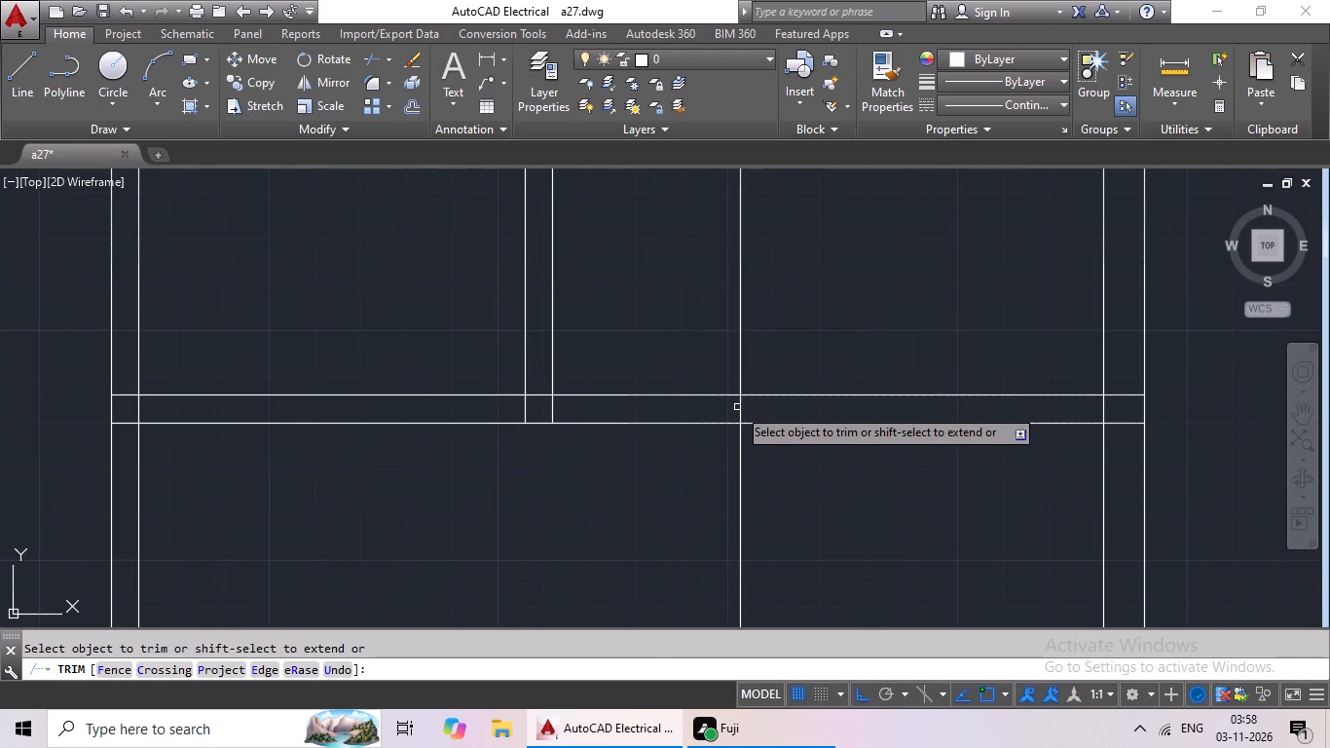
{"action": "left_click_drag", "start_coordinate": [788, 317], "coordinate": [672, 384]}
{"action": "left_click", "coordinate": [683, 368]}
{"action": "scroll", "coordinate": [749, 344], "scroll_direction": "down", "scroll_amount": 3}
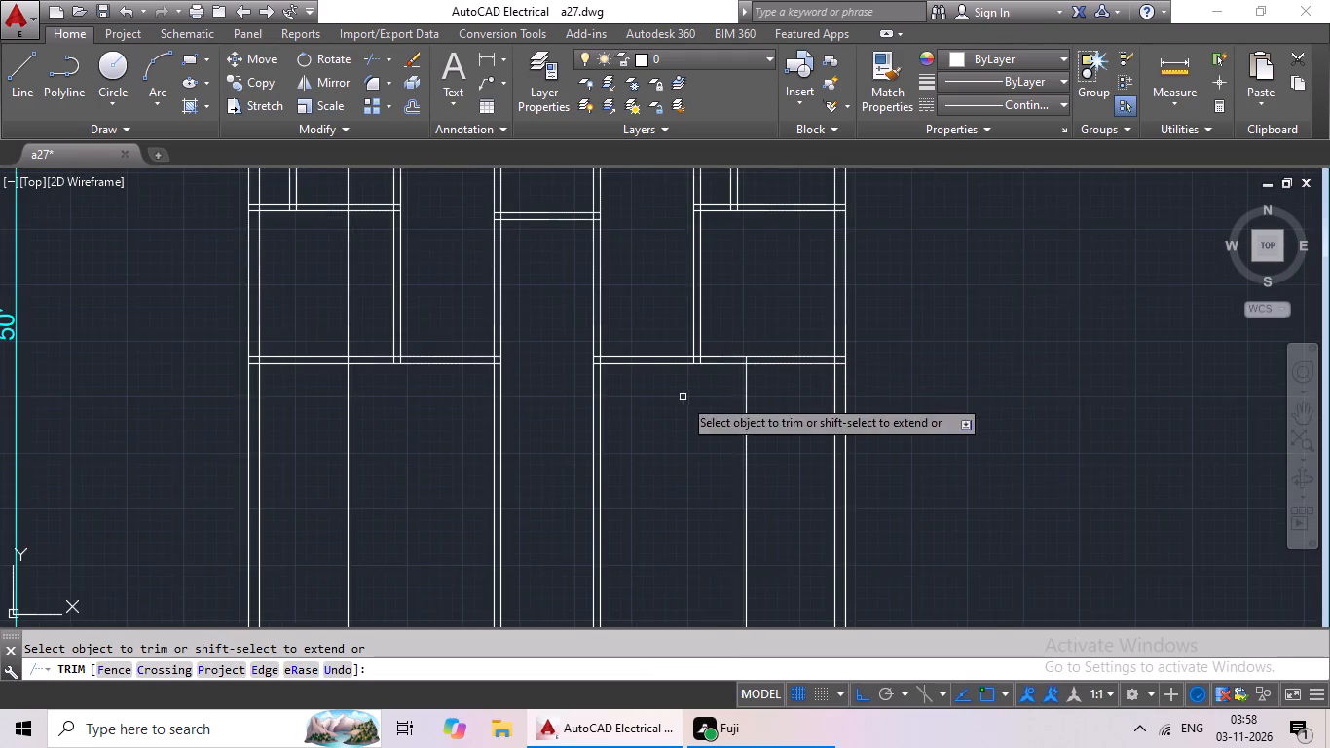
{"action": "middle_click_drag", "start_coordinate": [682, 397], "coordinate": [876, 388]}
{"action": "scroll", "coordinate": [557, 343], "scroll_direction": "up", "scroll_amount": 4}
{"action": "left_click_drag", "start_coordinate": [589, 233], "coordinate": [380, 318]}
{"action": "left_click", "coordinate": [380, 318]}
{"action": "scroll", "coordinate": [401, 300], "scroll_direction": "down", "scroll_amount": 4}
{"action": "middle_click_drag", "start_coordinate": [428, 409], "coordinate": [491, 314]}
{"action": "scroll", "coordinate": [492, 313], "scroll_direction": "down", "scroll_amount": 1}
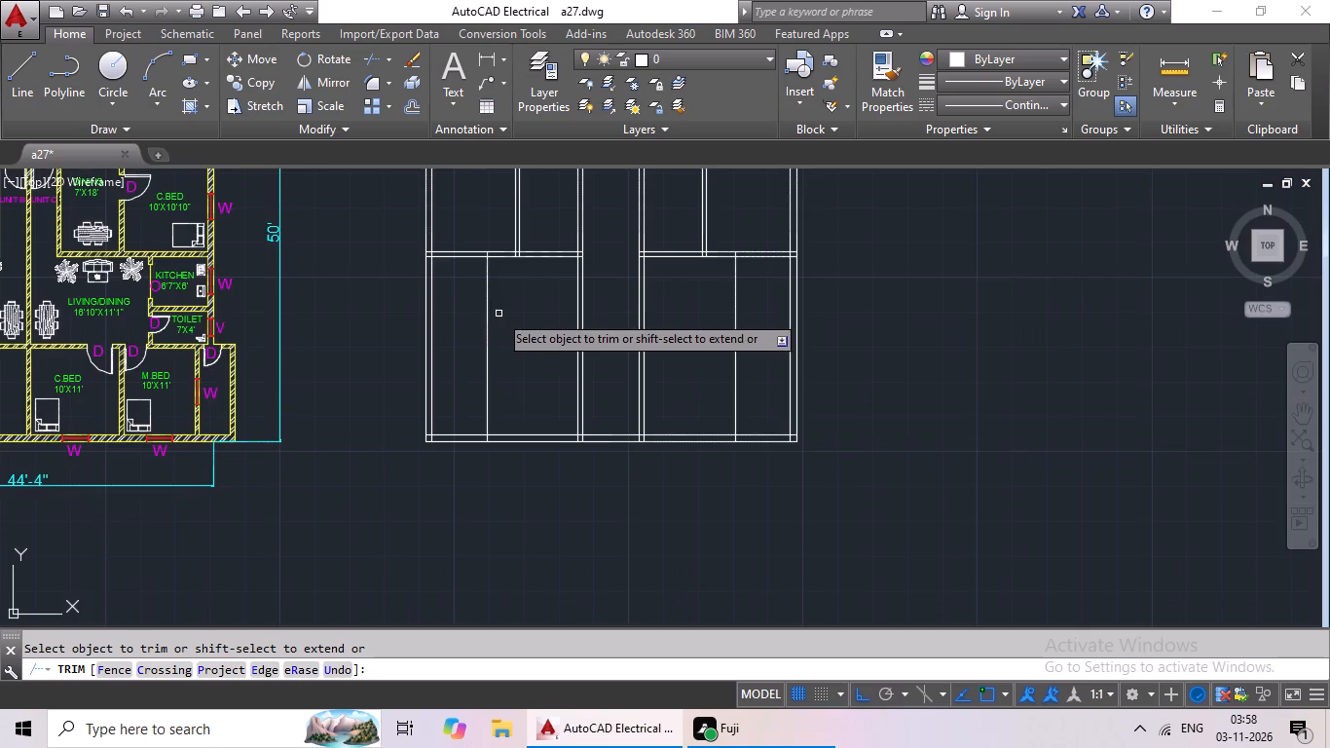
Offset both 6'7" kitchen lines 6" toward the middle of the plan to form the kitchen partitions.
{"action": "middle_click_drag", "start_coordinate": [501, 318], "coordinate": [523, 387]}
{"action": "key", "text": "Escape"}
{"action": "key", "text": "Escape"}
{"action": "key", "text": "Escape"}
{"action": "middle_click_drag", "start_coordinate": [536, 385], "coordinate": [598, 371]}
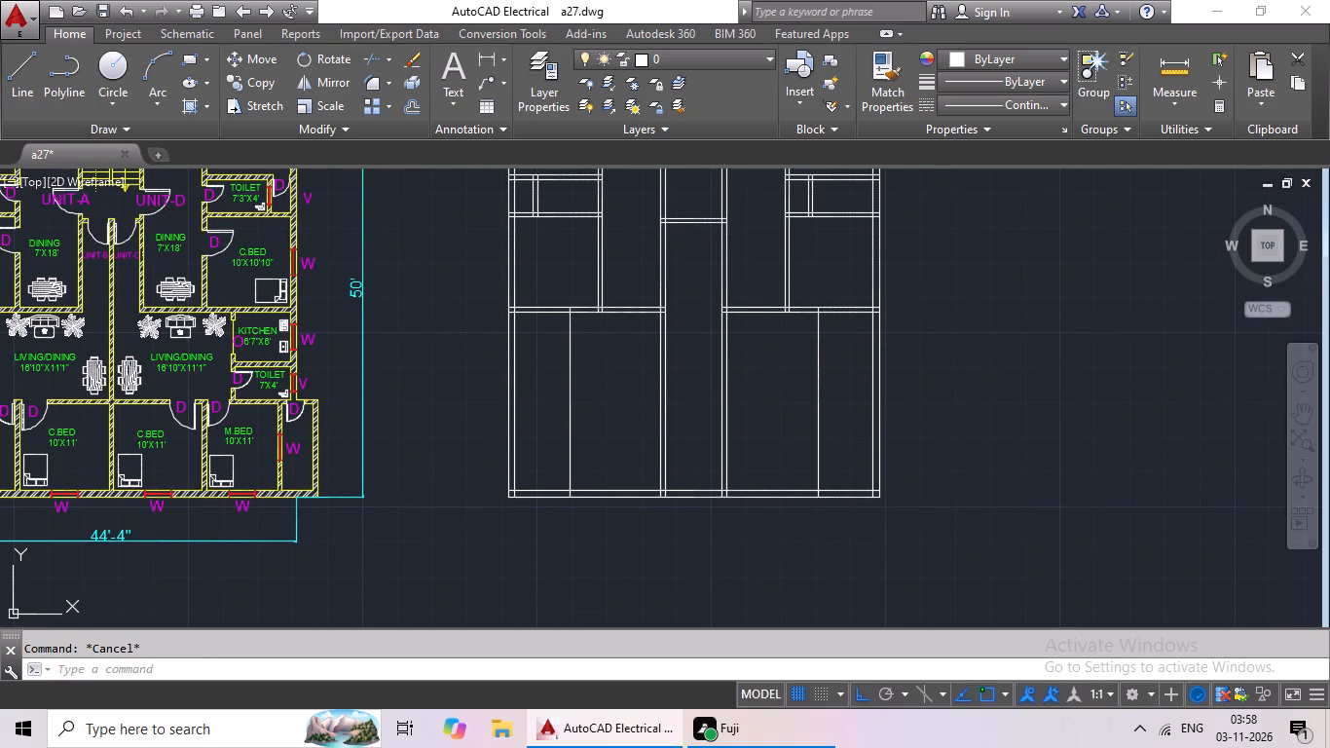
{"action": "key", "text": "Escape"}
{"action": "key", "text": "Escape"}
{"action": "key", "text": "o"}
{"action": "key", "text": "Return"}
{"action": "type", "text": "6\""}
{"action": "key", "text": "Return"}
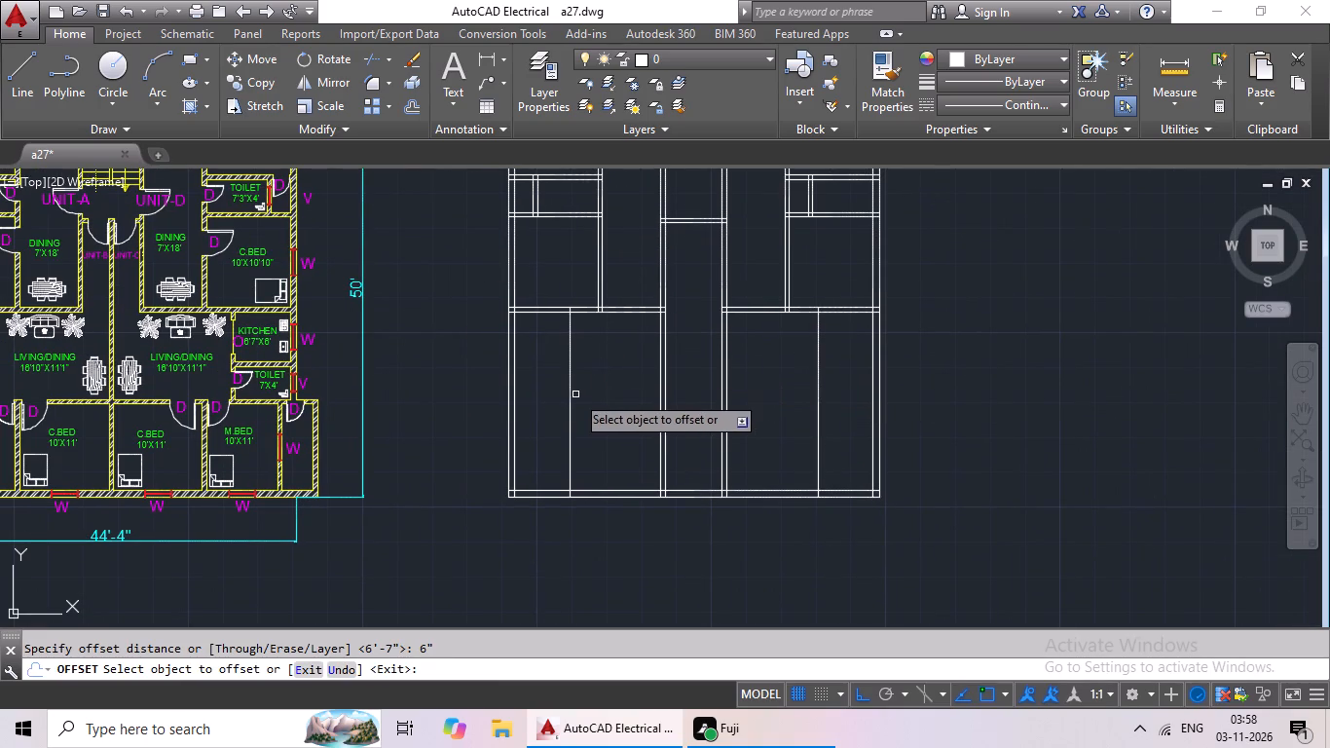
{"action": "left_click", "coordinate": [568, 408]}
{"action": "left_click_drag", "start_coordinate": [635, 393], "coordinate": [645, 393]}
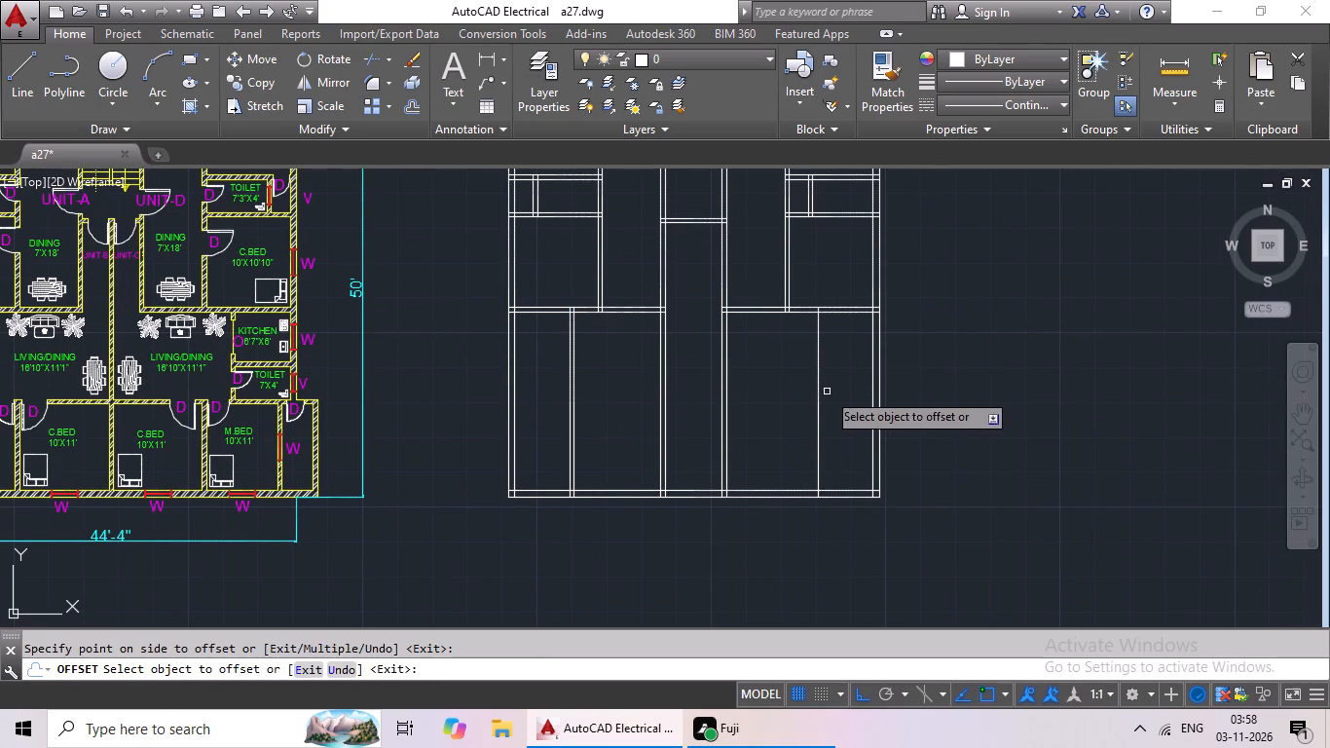
{"action": "left_click_drag", "start_coordinate": [820, 399], "coordinate": [799, 415]}
{"action": "left_click", "coordinate": [791, 420]}
{"action": "scroll", "coordinate": [789, 421], "scroll_direction": "down", "scroll_amount": 1}
{"action": "middle_click_drag", "start_coordinate": [789, 420], "coordinate": [860, 406]}
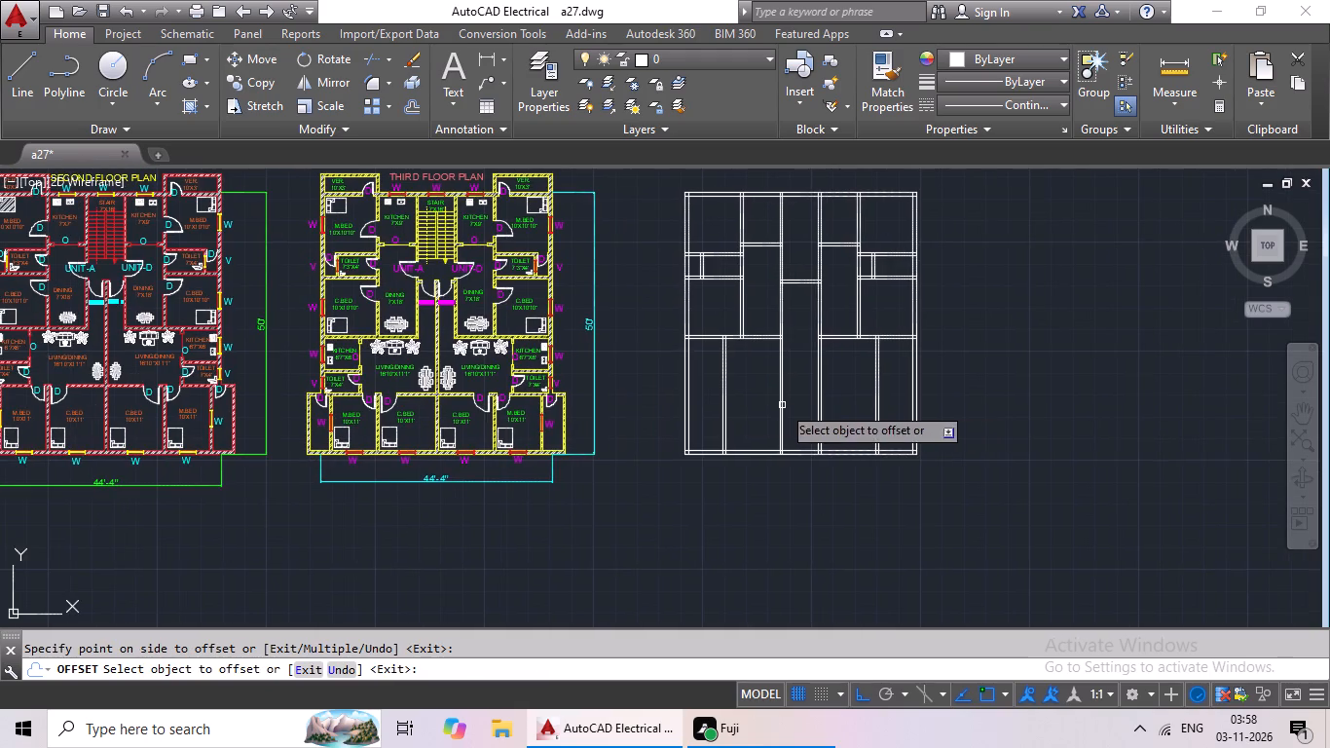
{"action": "scroll", "coordinate": [738, 388], "scroll_direction": "up", "scroll_amount": 2}
{"action": "middle_click_drag", "start_coordinate": [742, 385], "coordinate": [865, 370]}
{"action": "scroll", "coordinate": [892, 368], "scroll_direction": "down", "scroll_amount": 2}
{"action": "middle_click_drag", "start_coordinate": [892, 363], "coordinate": [881, 402]}
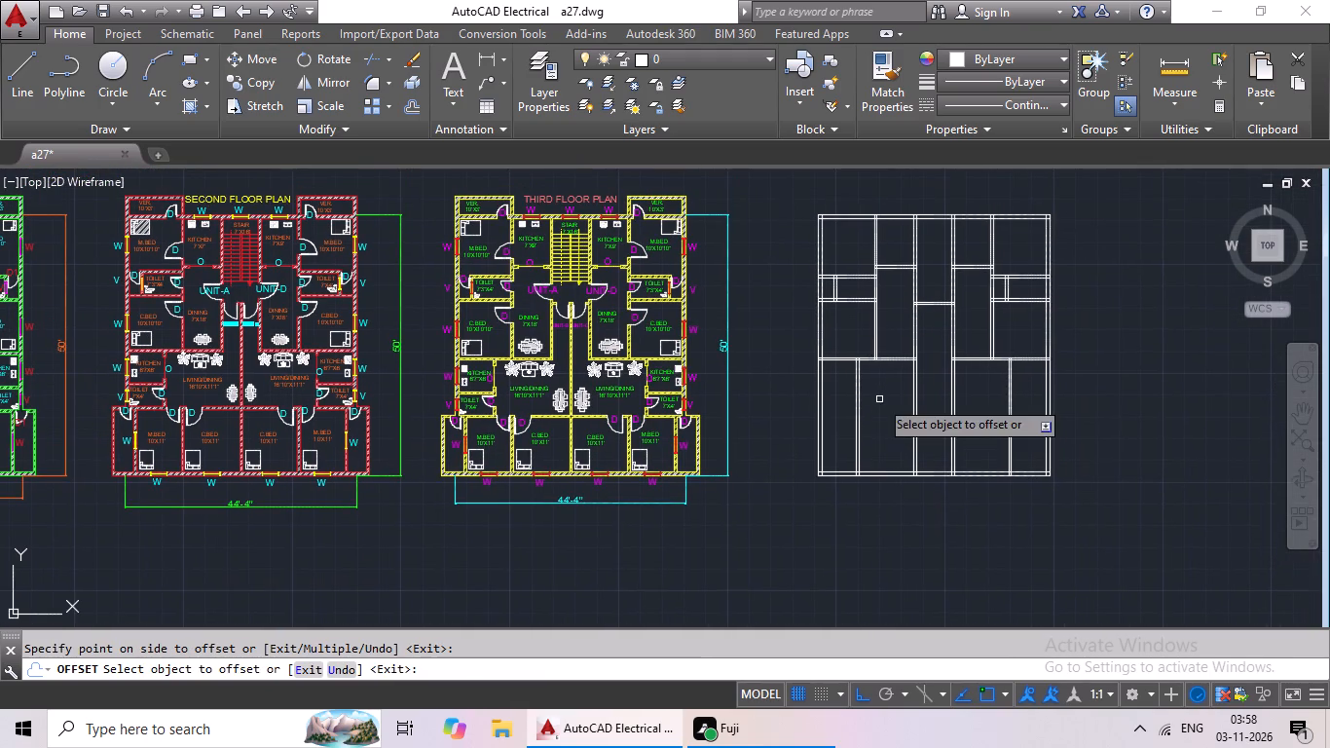
{"action": "key", "text": "Escape"}
{"action": "key", "text": "Escape"}
{"action": "key", "text": "Escape"}
{"action": "key", "text": "Escape"}
Offset the lower line of the partition below the C.BED rooms 6' downward on both sides for the kitchen depth.
{"action": "middle_click_drag", "start_coordinate": [877, 395], "coordinate": [864, 415]}
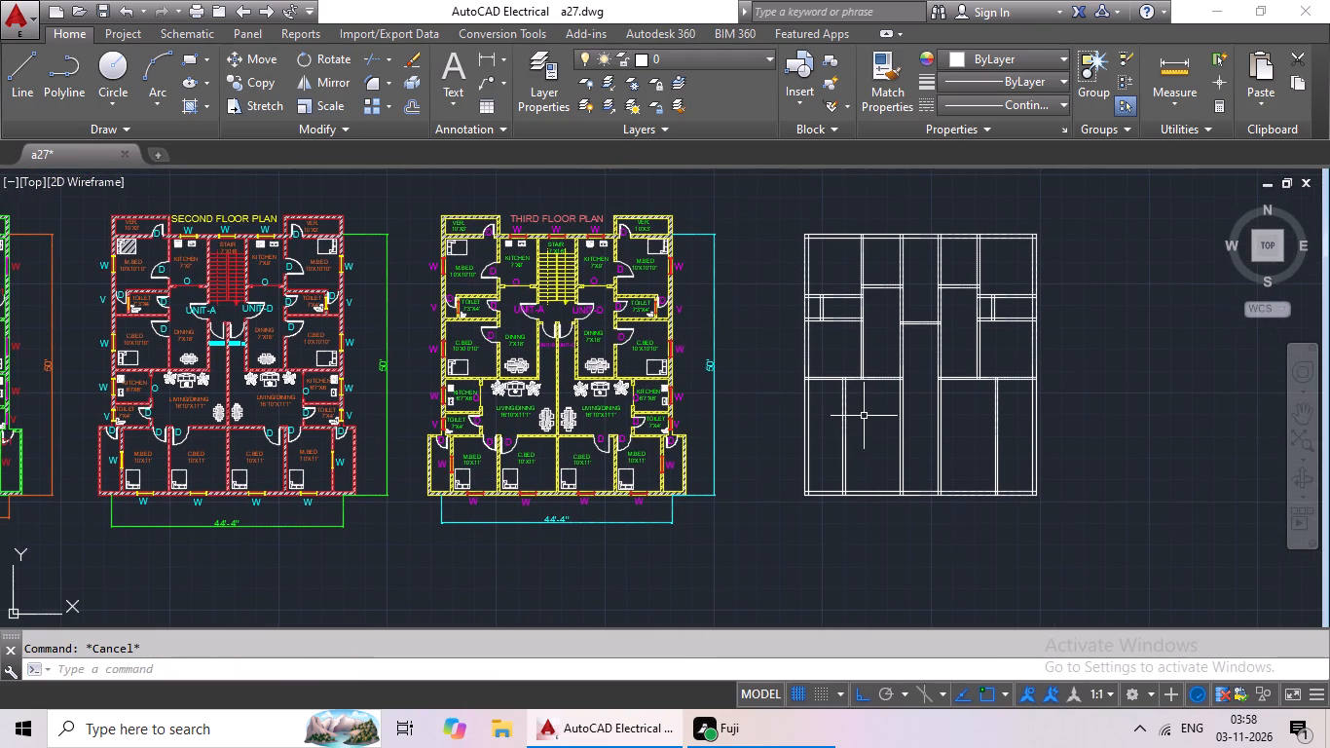
{"action": "scroll", "coordinate": [119, 413], "scroll_direction": "up", "scroll_amount": 3}
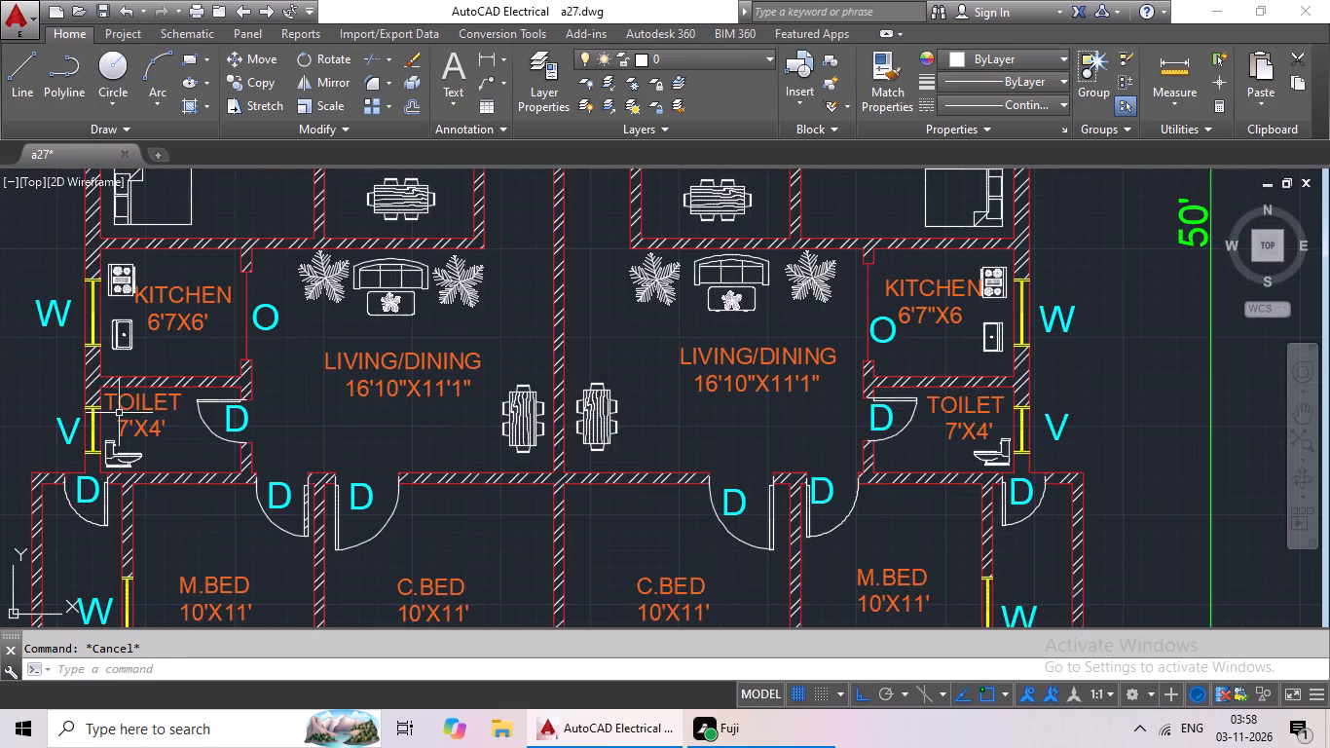
{"action": "scroll", "coordinate": [148, 407], "scroll_direction": "down", "scroll_amount": 4}
{"action": "scroll", "coordinate": [619, 411], "scroll_direction": "up", "scroll_amount": 2}
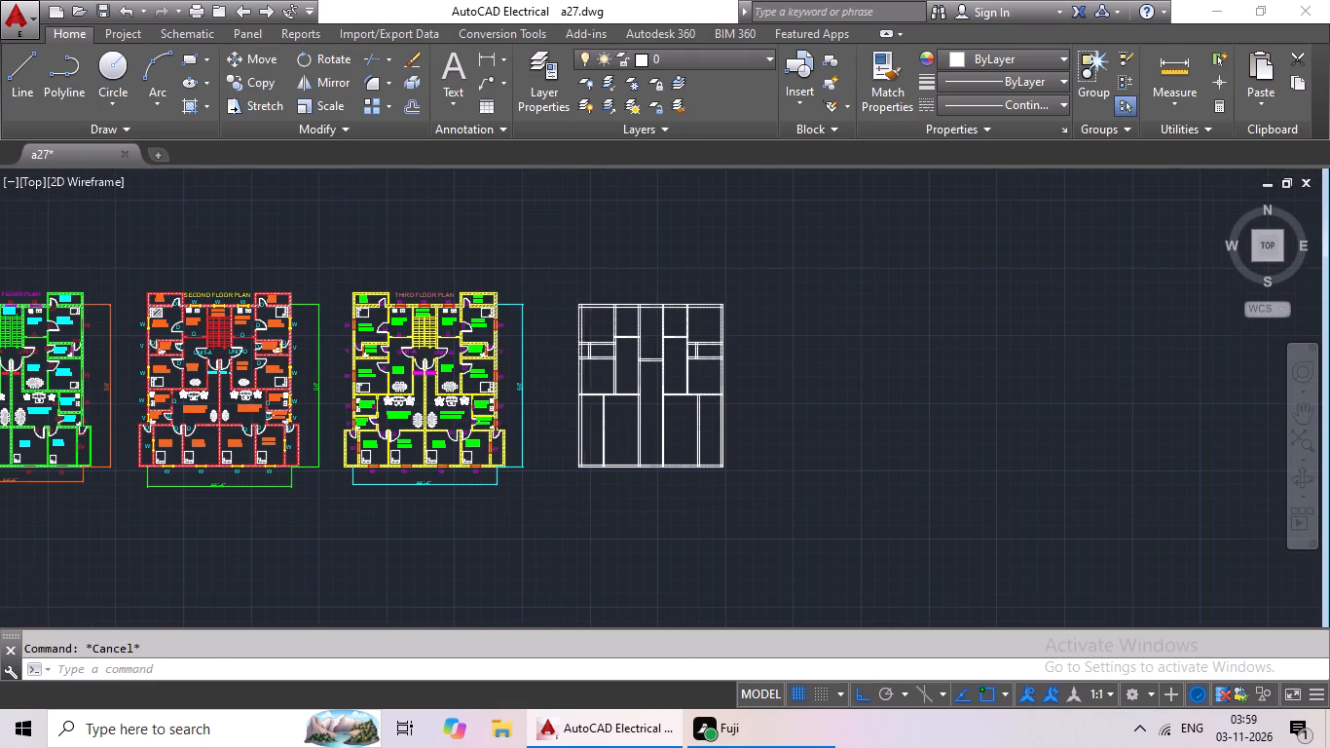
{"action": "scroll", "coordinate": [619, 411], "scroll_direction": "up", "scroll_amount": 3}
{"action": "scroll", "coordinate": [610, 415], "scroll_direction": "down", "scroll_amount": 1}
{"action": "middle_click_drag", "start_coordinate": [610, 416], "coordinate": [610, 445]}
{"action": "key", "text": "Escape"}
{"action": "key", "text": "Escape"}
{"action": "key", "text": "o"}
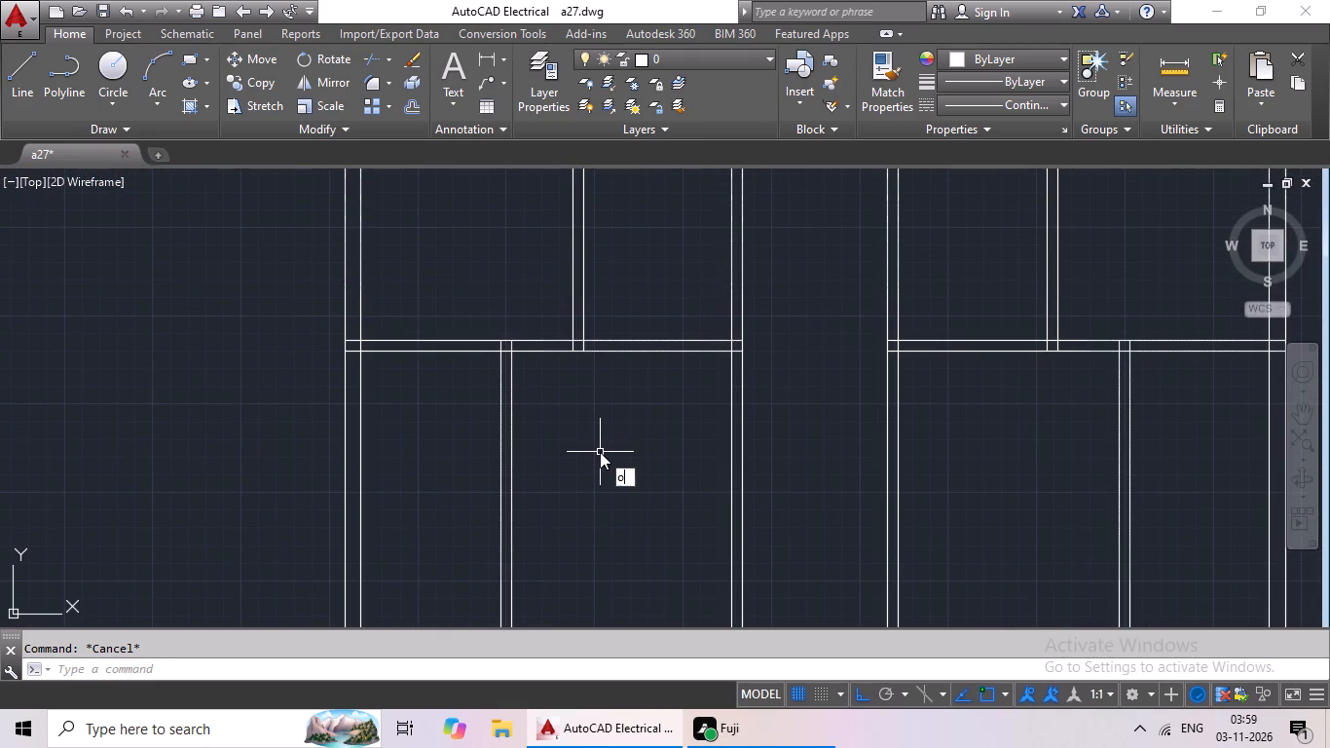
{"action": "key", "text": "Return"}
{"action": "type", "text": "6'"}
{"action": "key", "text": "Return"}
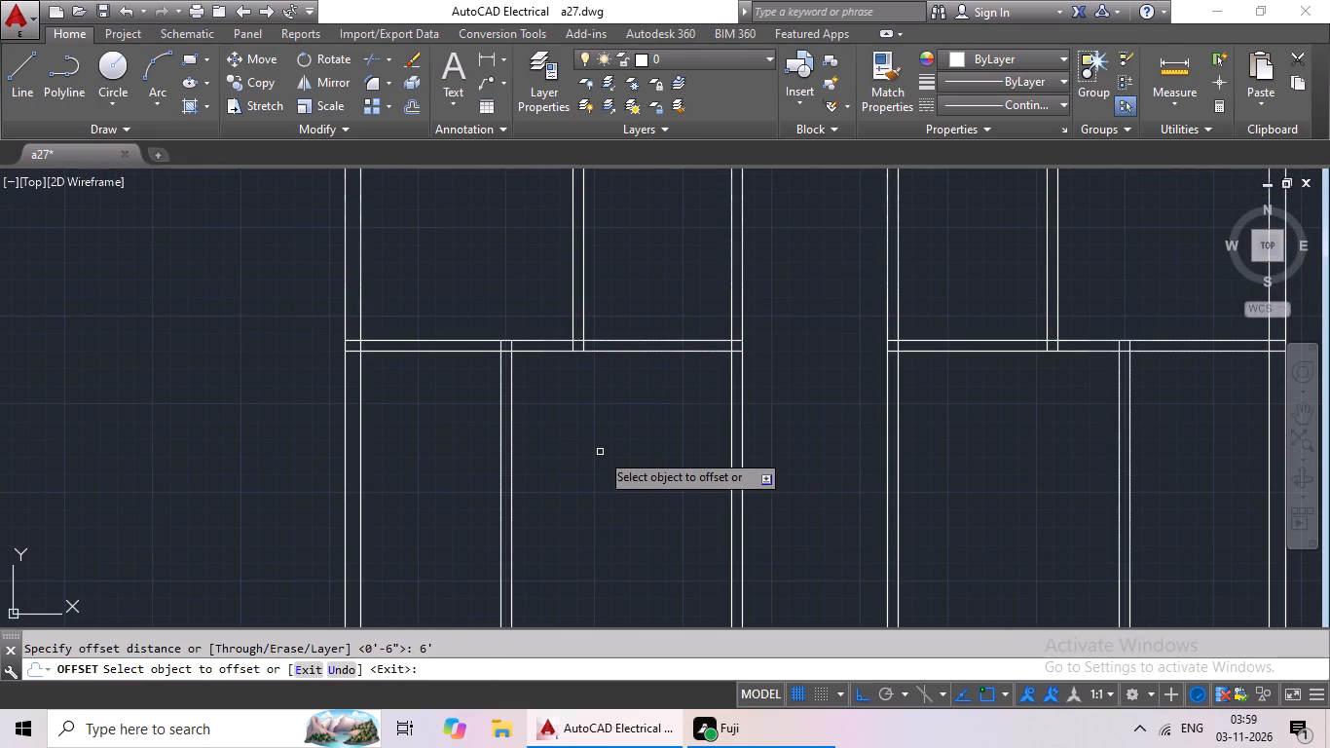
{"action": "left_click_drag", "start_coordinate": [673, 353], "coordinate": [673, 354]}
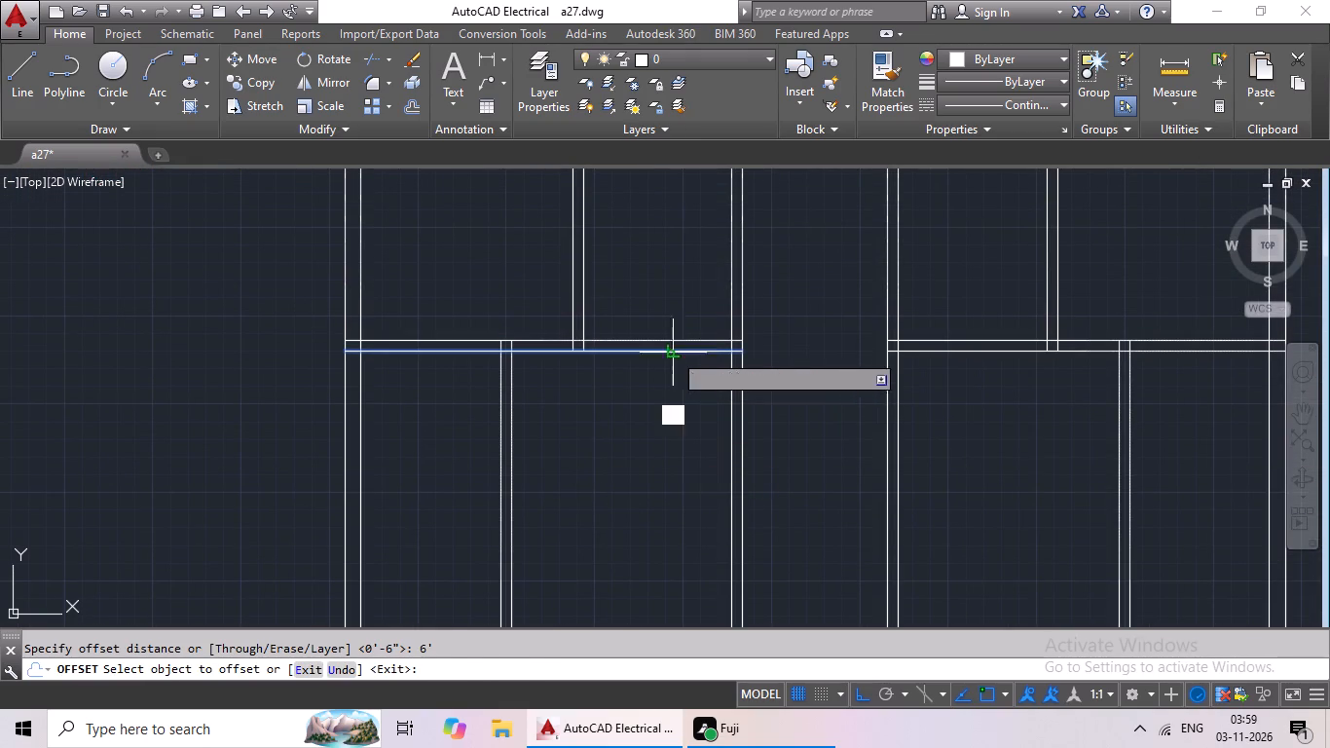
{"action": "left_click_drag", "start_coordinate": [673, 354], "coordinate": [673, 379]}
{"action": "left_click", "coordinate": [674, 450]}
{"action": "middle_click_drag", "start_coordinate": [843, 428], "coordinate": [291, 431]}
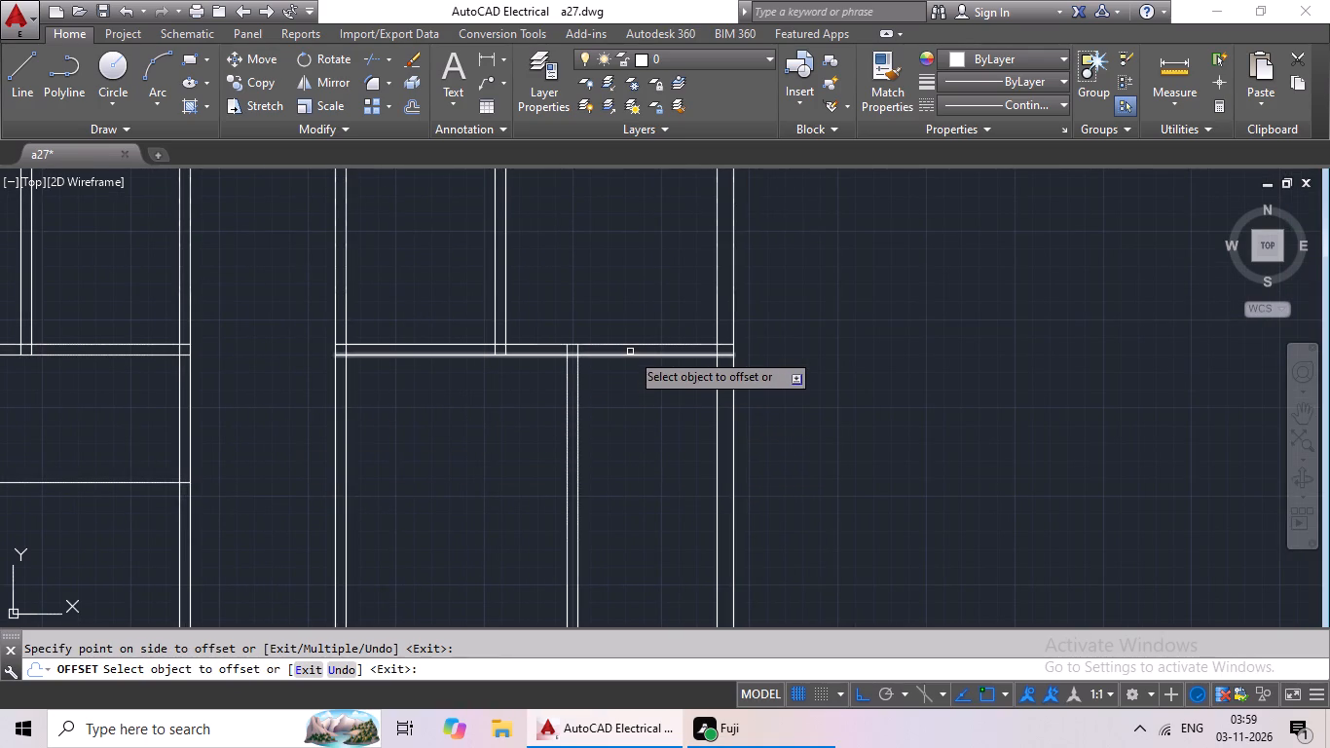
{"action": "left_click", "coordinate": [630, 352]}
{"action": "left_click_drag", "start_coordinate": [641, 355], "coordinate": [642, 369]}
{"action": "left_click", "coordinate": [642, 413]}
{"action": "key", "text": "Escape"}
{"action": "key", "text": "Escape"}
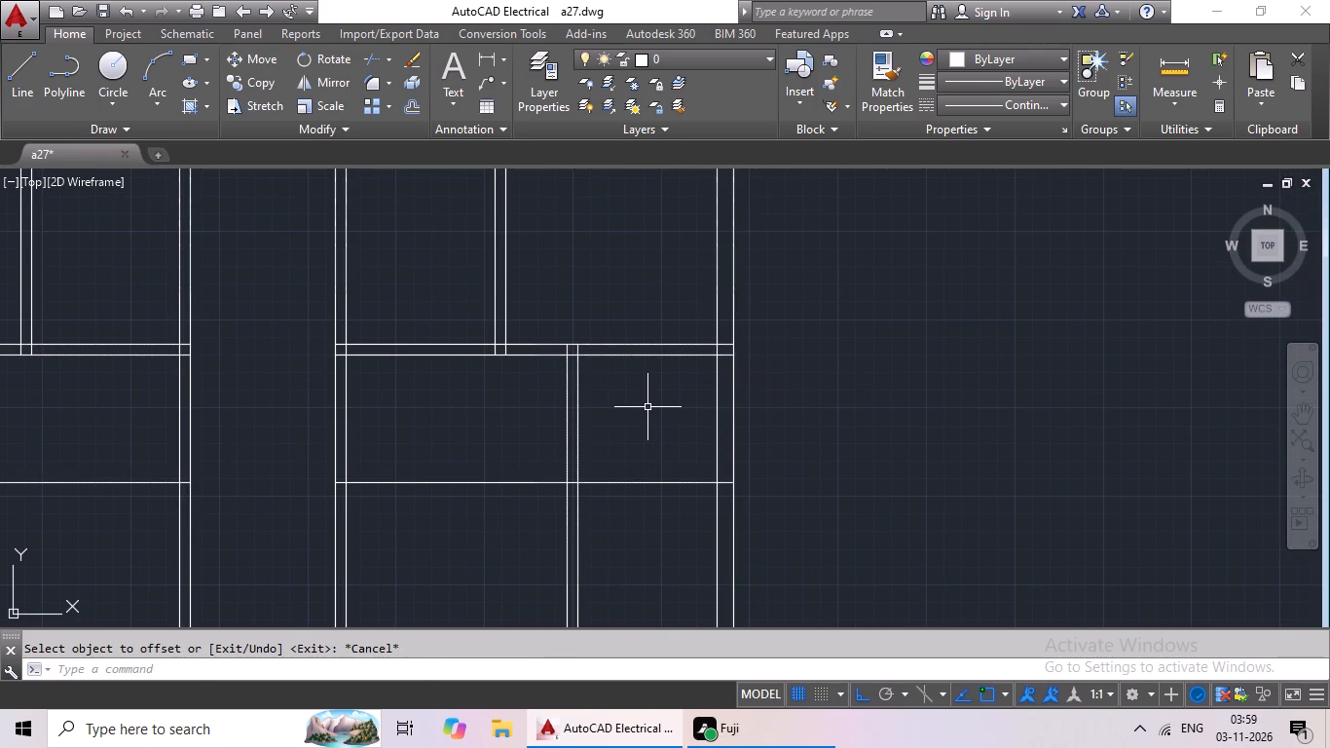
Offset both 6' kitchen depth lines 6" downward to form the partitions between kitchen and toilet.
{"action": "key", "text": "o"}
{"action": "key", "text": "Return"}
{"action": "type", "text": "6\""}
{"action": "key", "text": "Return"}
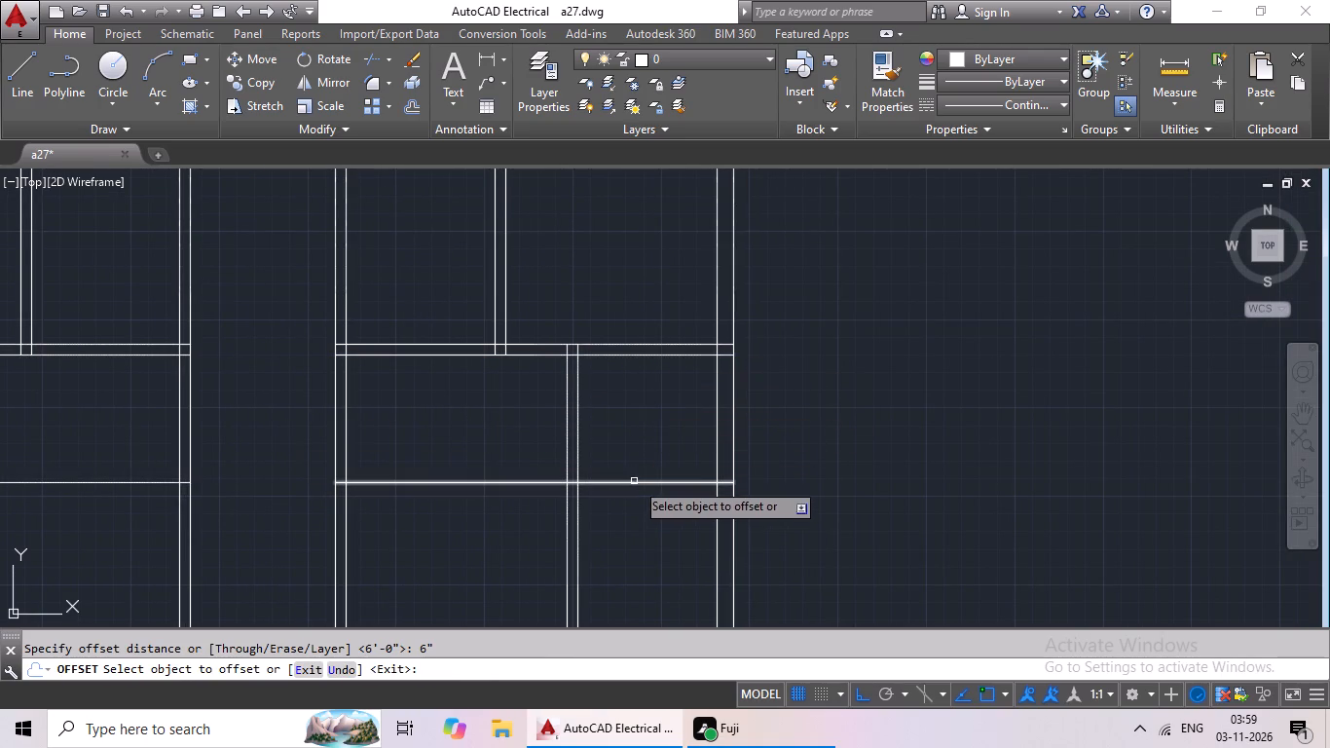
{"action": "left_click_drag", "start_coordinate": [636, 480], "coordinate": [635, 489]}
{"action": "left_click", "coordinate": [634, 520]}
{"action": "scroll", "coordinate": [648, 504], "scroll_direction": "down", "scroll_amount": 1}
{"action": "middle_click_drag", "start_coordinate": [719, 493], "coordinate": [912, 442]}
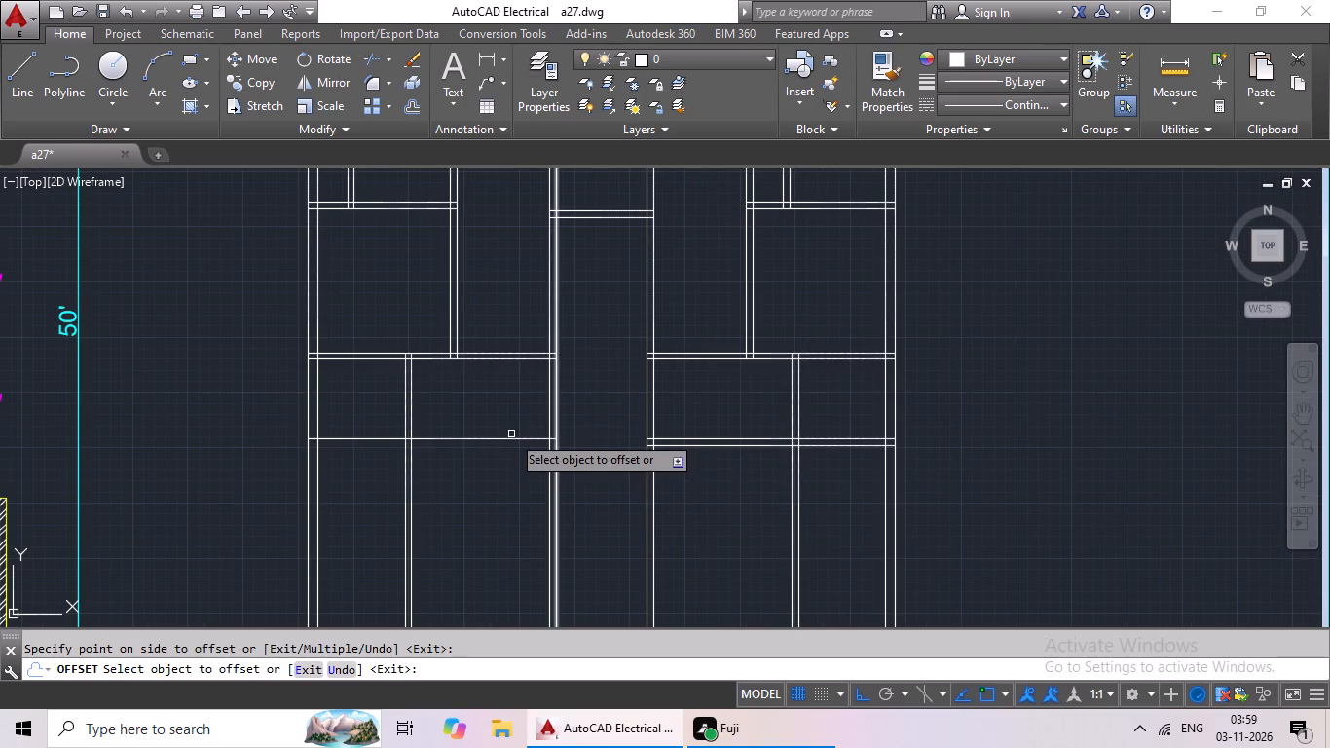
{"action": "left_click_drag", "start_coordinate": [509, 437], "coordinate": [506, 450]}
{"action": "left_click", "coordinate": [500, 479]}
{"action": "scroll", "coordinate": [506, 473], "scroll_direction": "down", "scroll_amount": 2}
{"action": "middle_click_drag", "start_coordinate": [506, 472], "coordinate": [562, 449]}
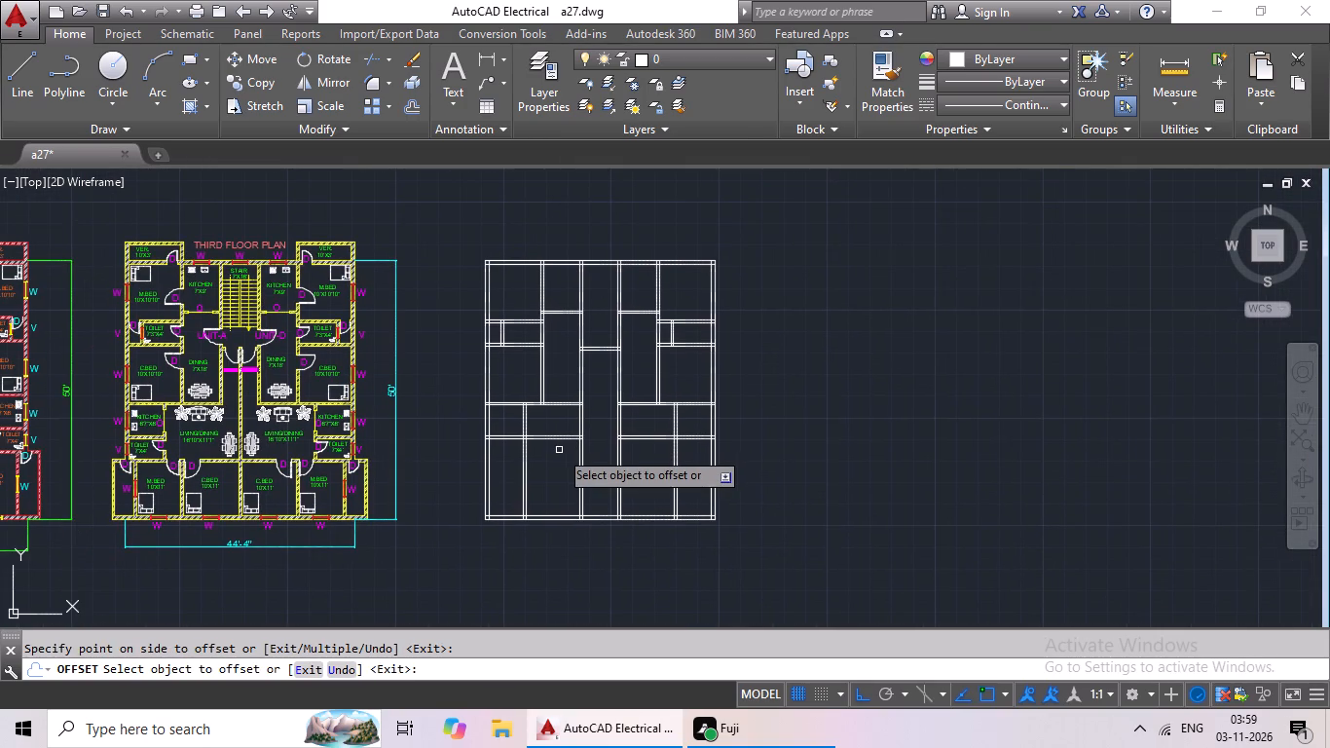
{"action": "middle_click_drag", "start_coordinate": [556, 450], "coordinate": [600, 432]}
{"action": "scroll", "coordinate": [594, 434], "scroll_direction": "up", "scroll_amount": 1}
{"action": "middle_click", "coordinate": [622, 505]}
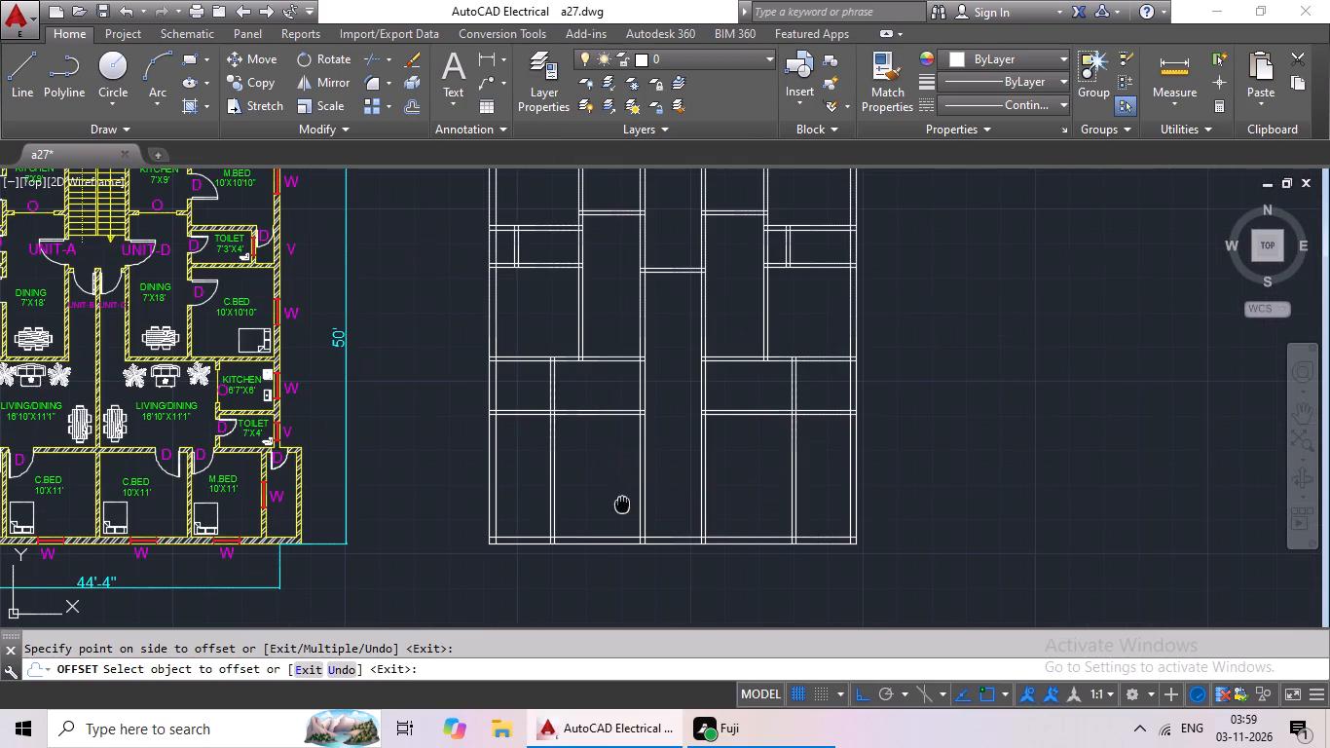
{"action": "middle_click_drag", "start_coordinate": [583, 465], "coordinate": [704, 513]}
{"action": "middle_click_drag", "start_coordinate": [689, 498], "coordinate": [737, 489]}
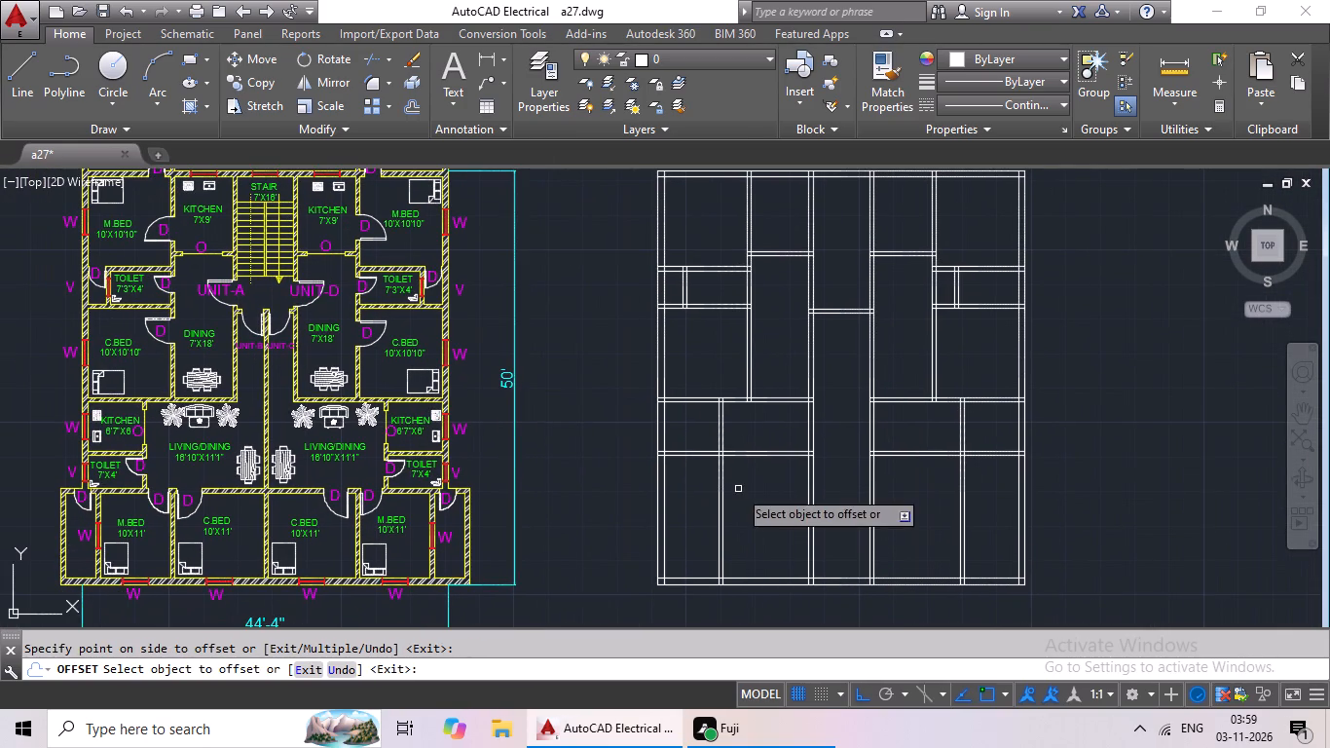
{"action": "key", "text": "Escape"}
{"action": "key", "text": "Escape"}
{"action": "key", "text": "Escape"}
Offset the lower line of each kitchen-toilet partition 4' downward for the toilet depth.
{"action": "key", "text": "o"}
{"action": "key", "text": "Return"}
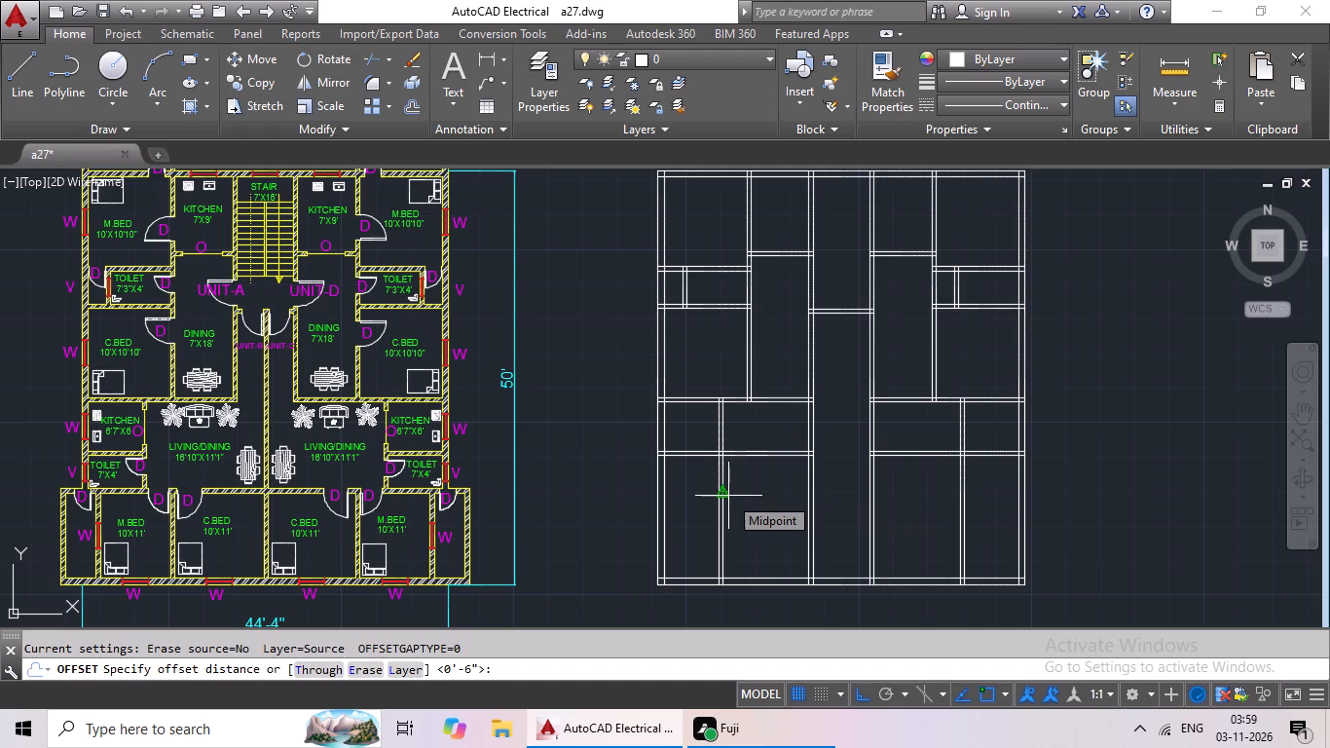
{"action": "type", "text": "4'"}
{"action": "key", "text": "Return"}
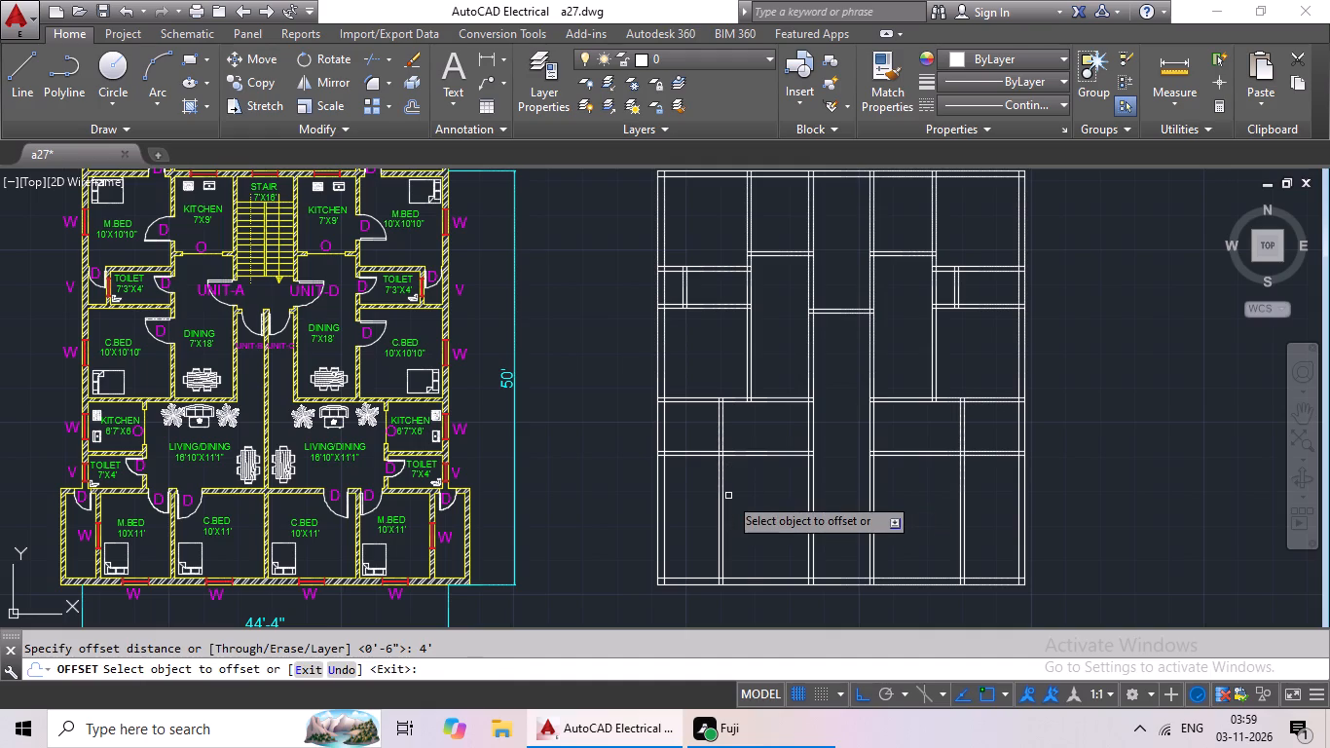
{"action": "scroll", "coordinate": [764, 464], "scroll_direction": "up", "scroll_amount": 2}
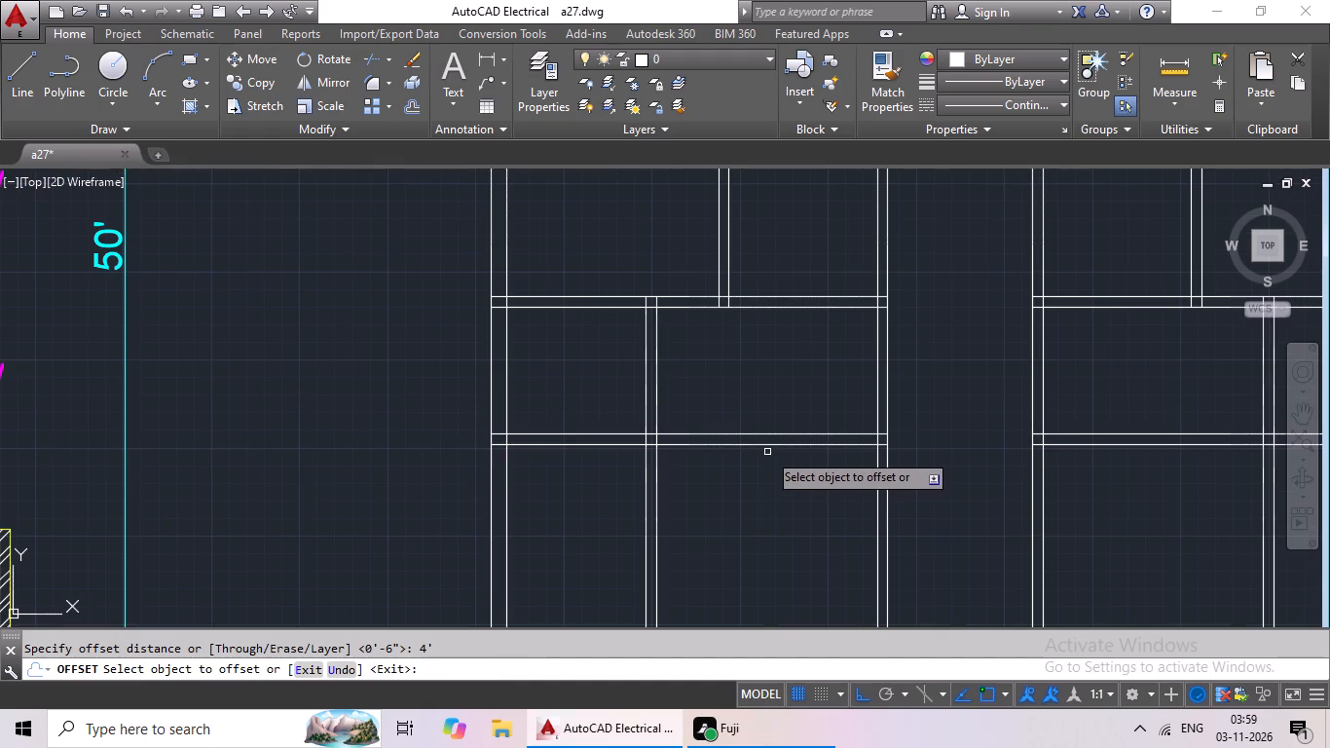
{"action": "left_click_drag", "start_coordinate": [773, 446], "coordinate": [770, 460]}
{"action": "left_click", "coordinate": [764, 494]}
{"action": "scroll", "coordinate": [790, 479], "scroll_direction": "down", "scroll_amount": 1}
{"action": "middle_click_drag", "start_coordinate": [790, 478], "coordinate": [306, 437]}
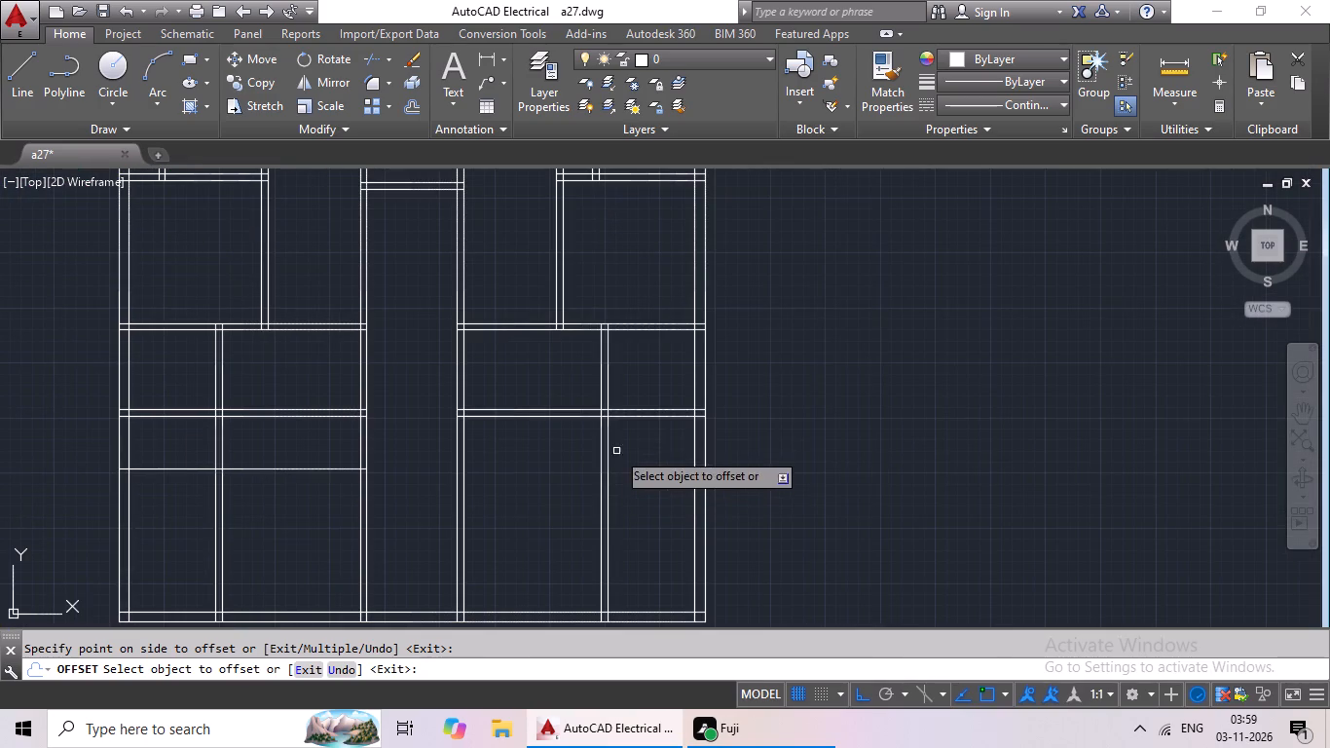
{"action": "left_click_drag", "start_coordinate": [650, 416], "coordinate": [647, 434]}
{"action": "left_click", "coordinate": [644, 475]}
{"action": "key", "text": "Escape"}
{"action": "key", "text": "Escape"}
{"action": "key", "text": "Escape"}
Offset both 4' toilet depth lines 6" downward to form the partitions above the lower bedrooms.
{"action": "key", "text": "o"}
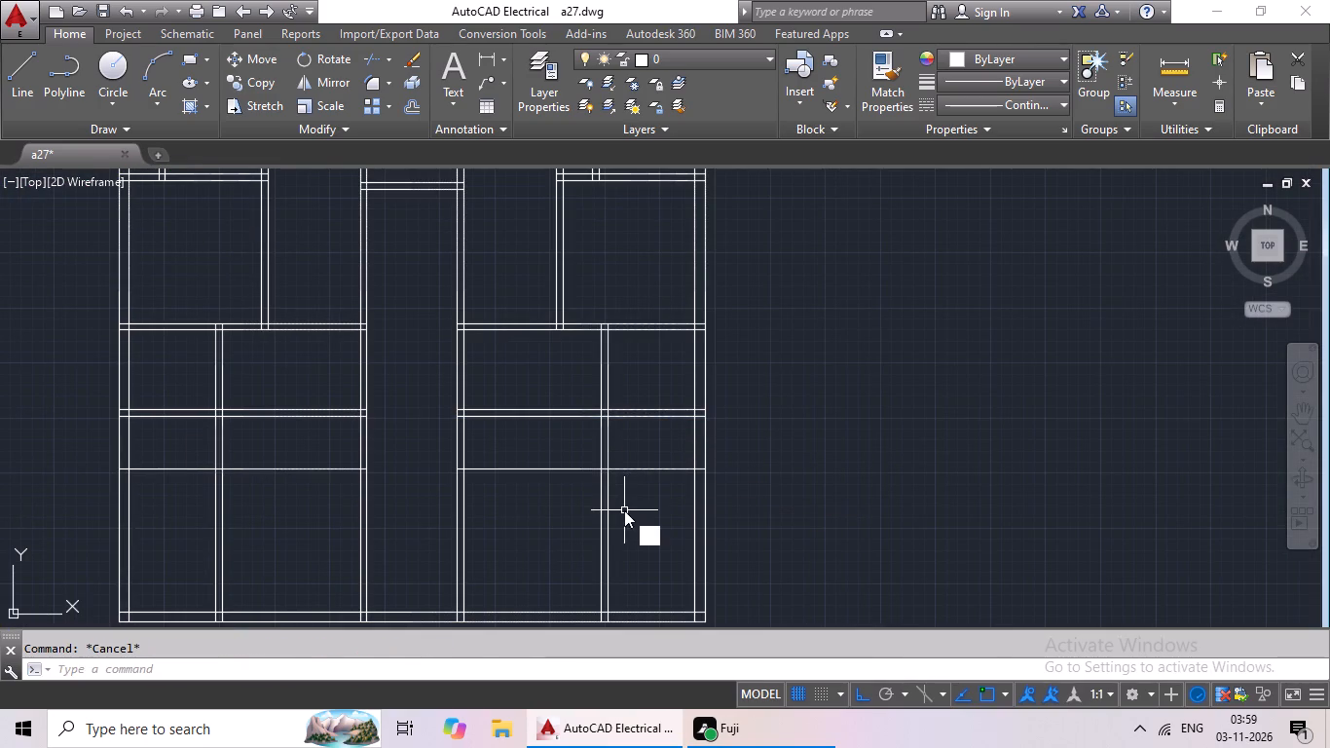
{"action": "key", "text": "Return"}
{"action": "type", "text": "6\""}
{"action": "key", "text": "Return"}
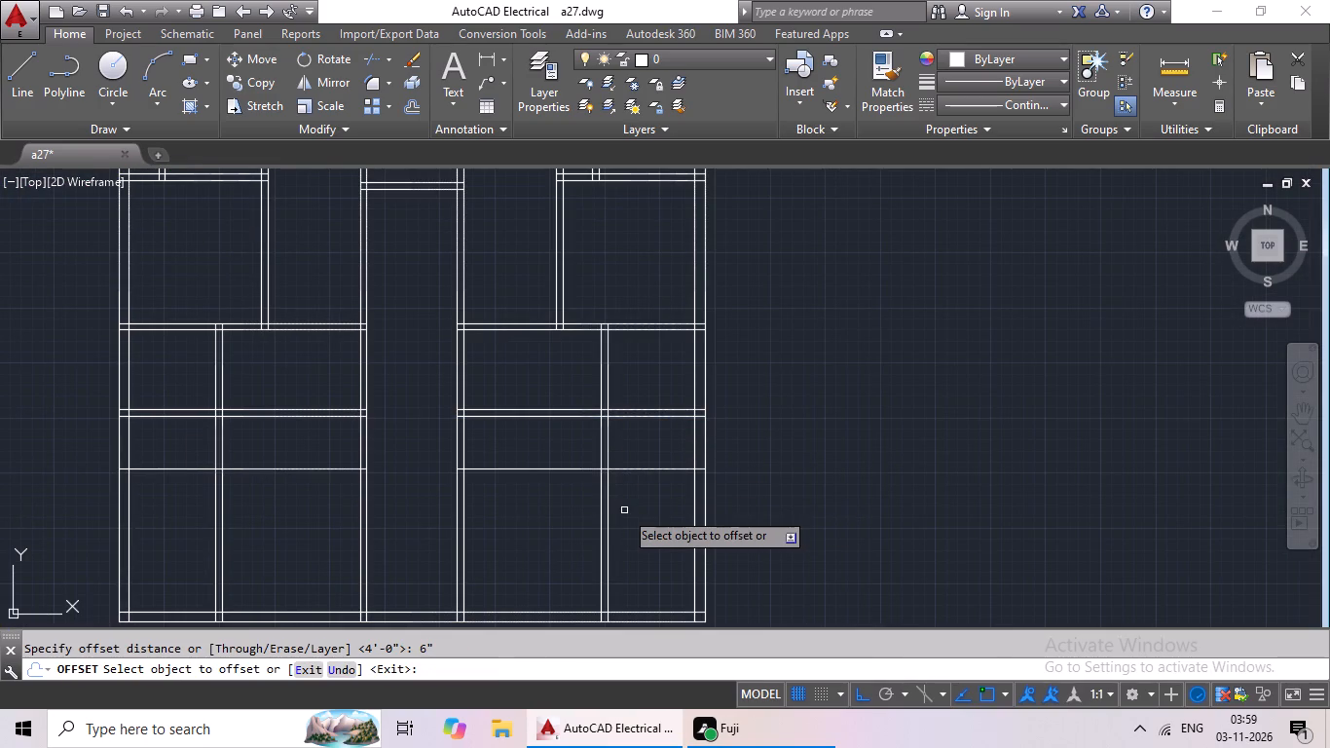
{"action": "left_click", "coordinate": [631, 471]}
{"action": "left_click", "coordinate": [624, 525]}
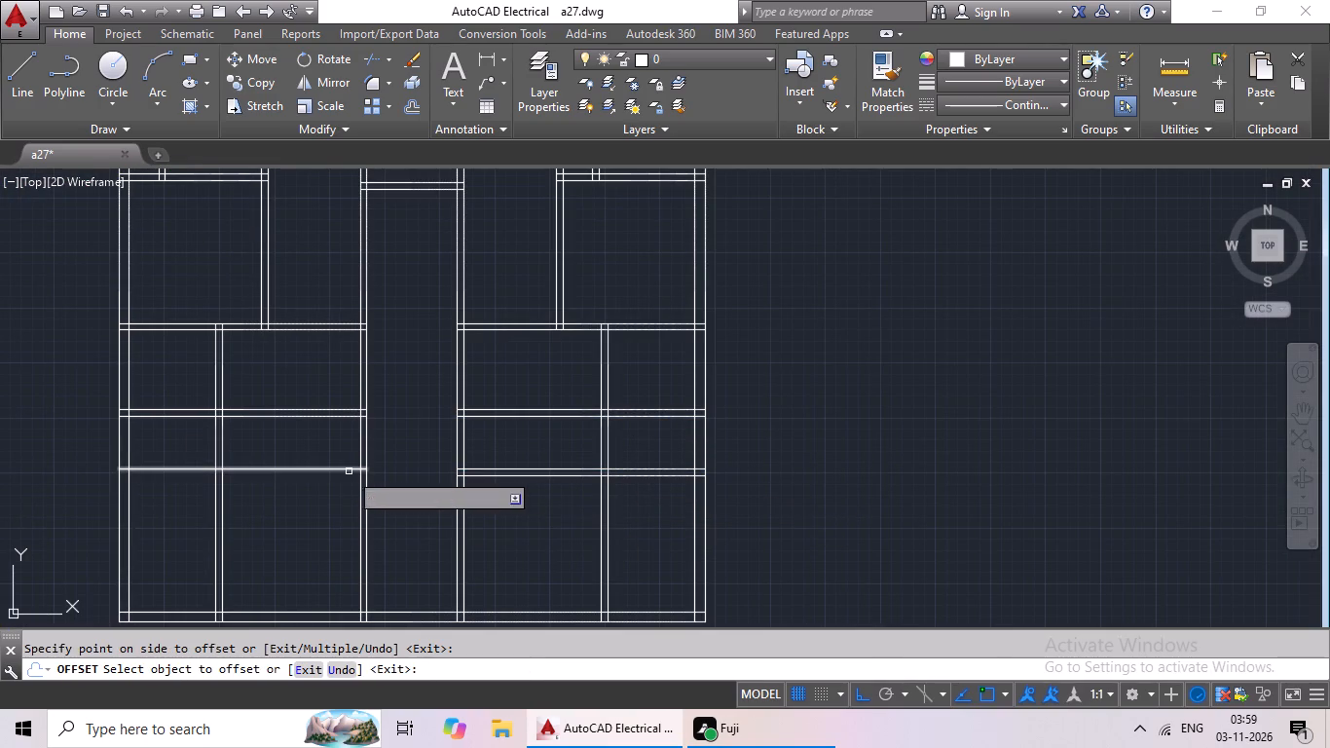
{"action": "left_click_drag", "start_coordinate": [347, 469], "coordinate": [342, 496]}
{"action": "left_click", "coordinate": [335, 532]}
{"action": "middle_click_drag", "start_coordinate": [336, 528], "coordinate": [638, 520]}
{"action": "scroll", "coordinate": [643, 518], "scroll_direction": "down", "scroll_amount": 2}
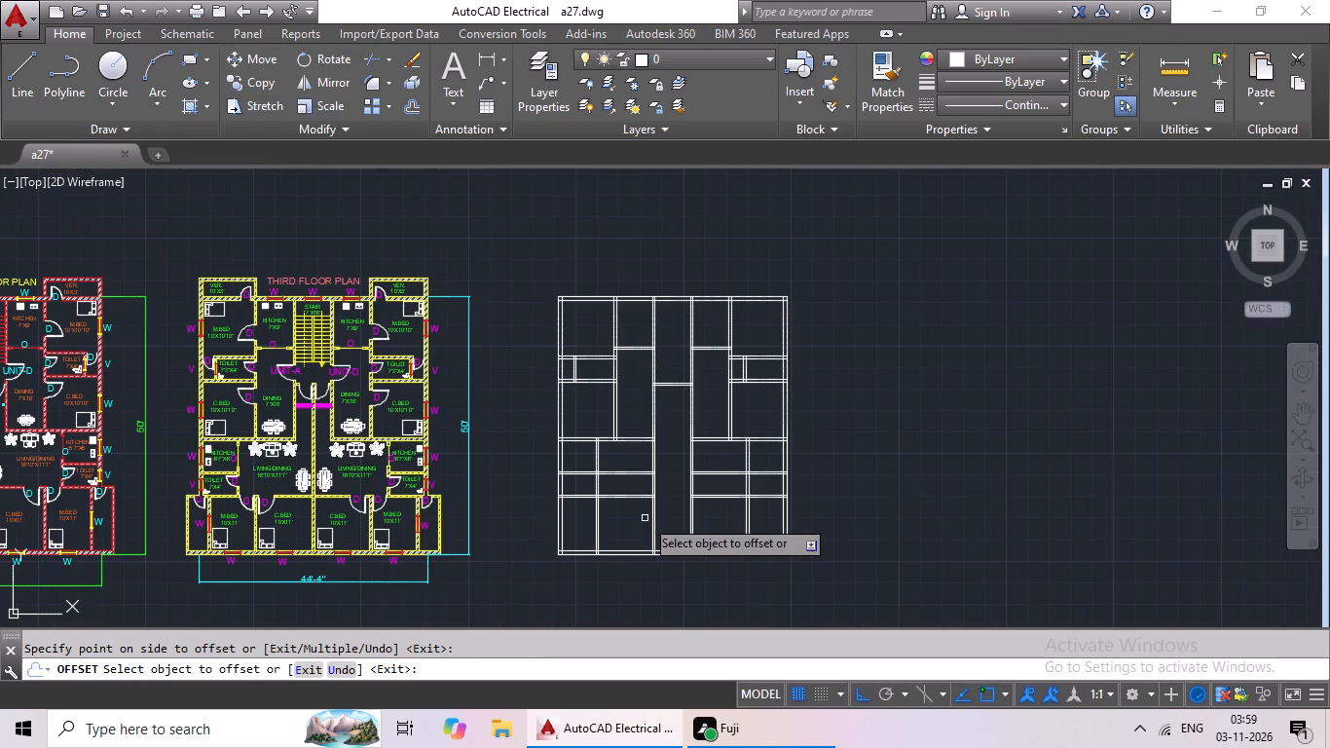
{"action": "middle_click_drag", "start_coordinate": [615, 504], "coordinate": [643, 468]}
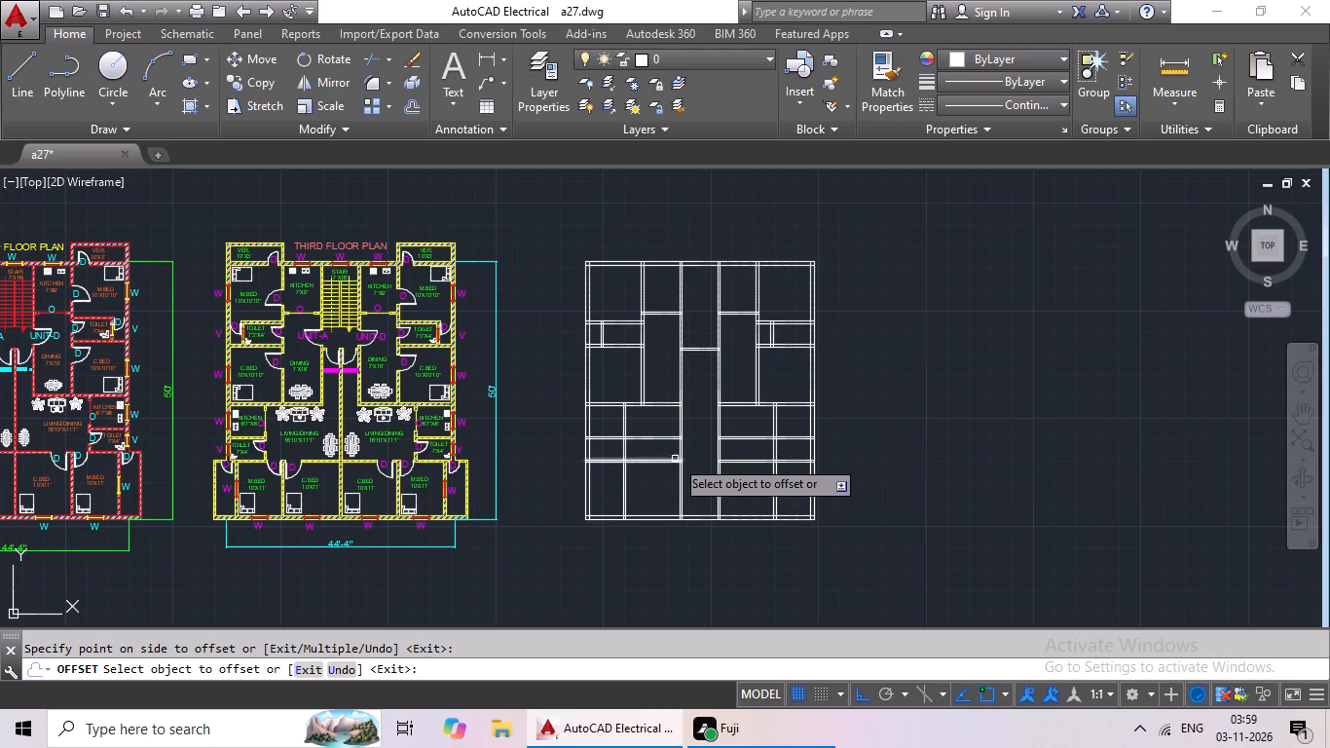
{"action": "scroll", "coordinate": [678, 466], "scroll_direction": "up", "scroll_amount": 1}
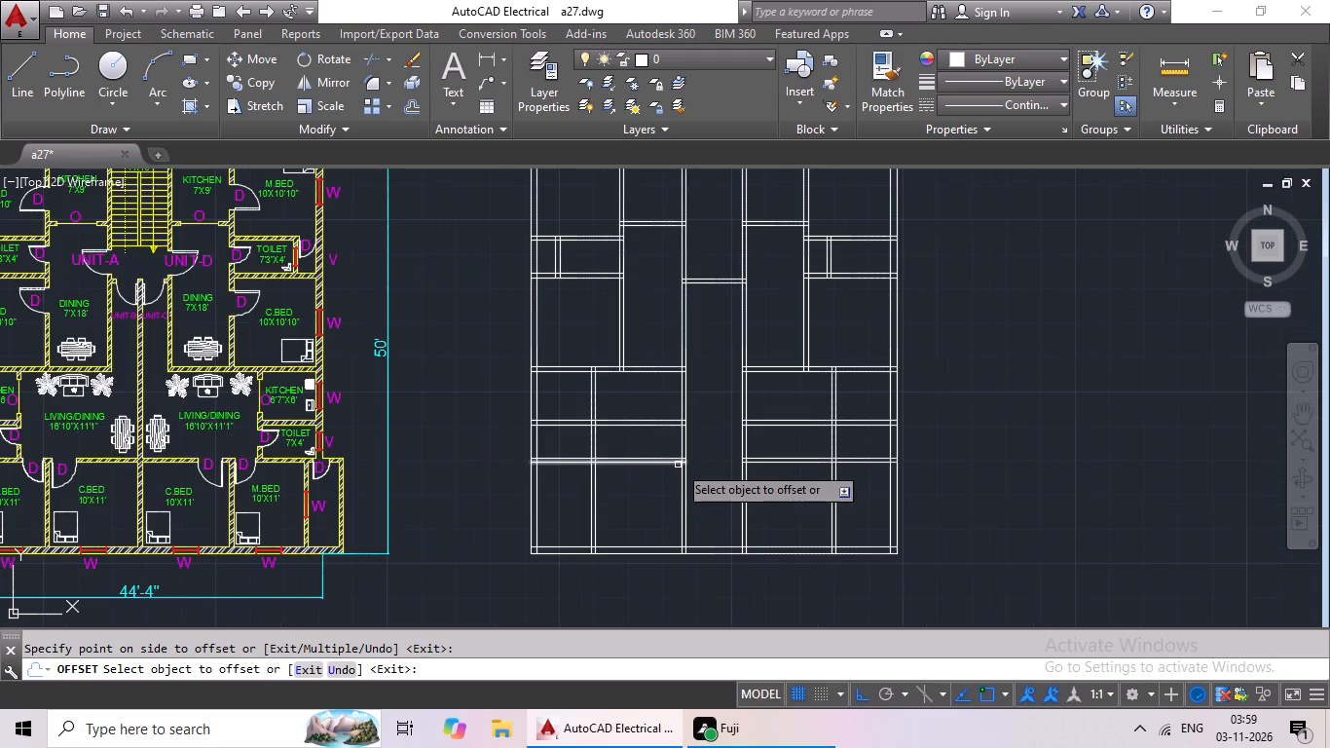
{"action": "scroll", "coordinate": [681, 463], "scroll_direction": "up", "scroll_amount": 1}
{"action": "key", "text": "Escape"}
{"action": "key", "text": "Escape"}
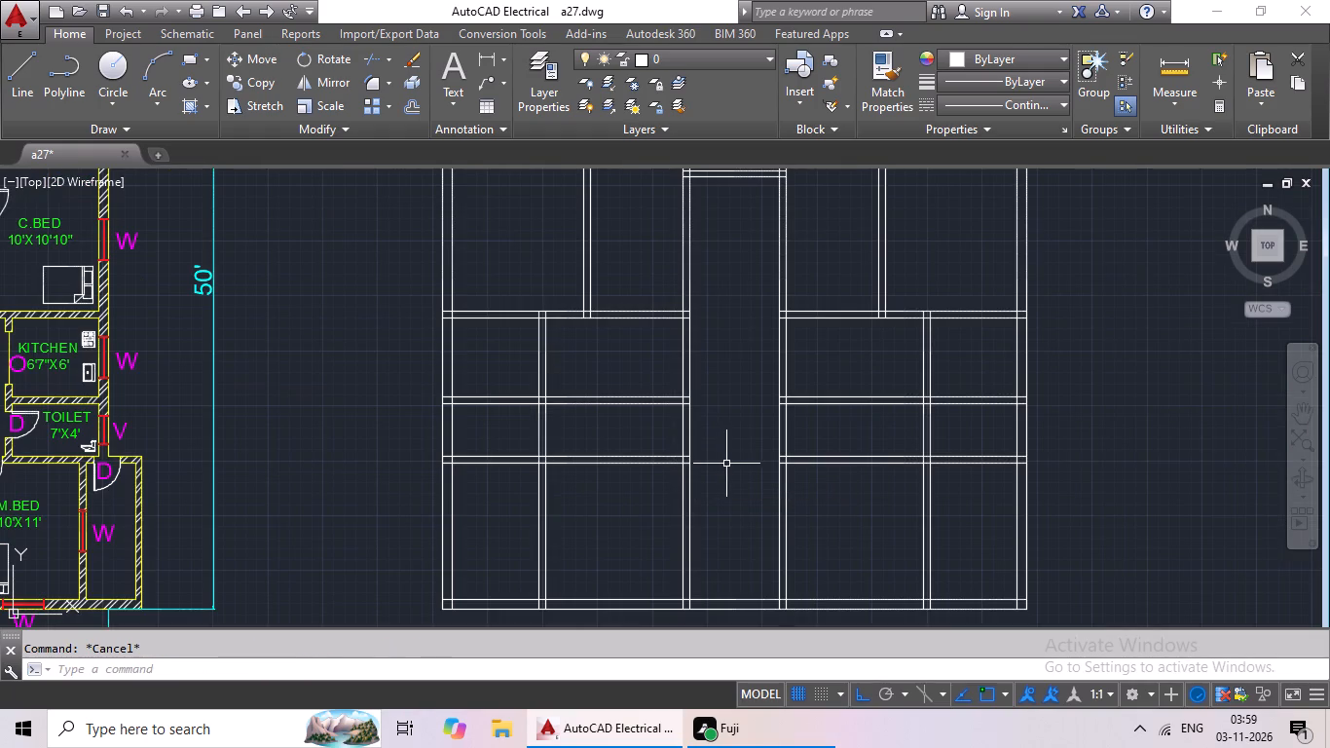
Trim the kitchen-toilet partition lines across both living/dining areas, between the vertical kitchen partitions and the central walls.
{"action": "key", "text": "t"}
{"action": "key", "text": "r"}
{"action": "key", "text": "space"}
{"action": "key", "text": "space"}
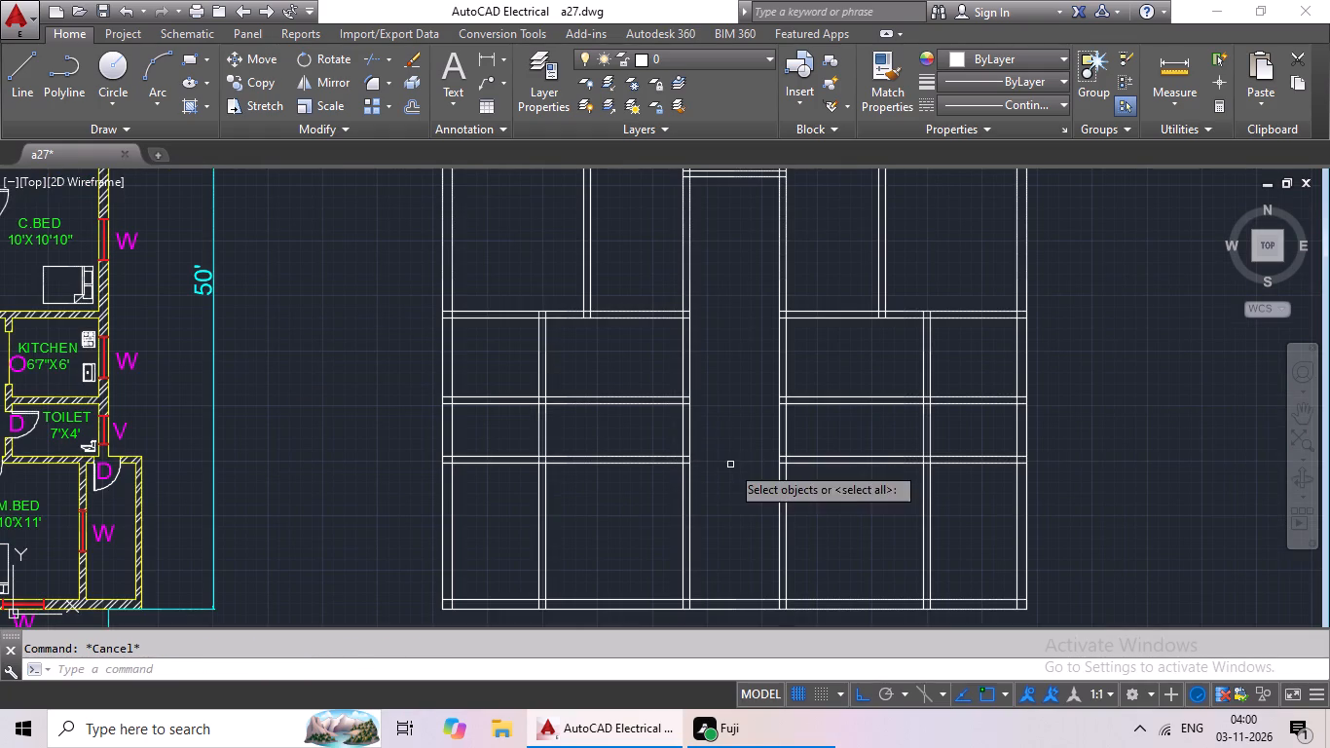
{"action": "scroll", "coordinate": [590, 417], "scroll_direction": "up", "scroll_amount": 1}
{"action": "left_click_drag", "start_coordinate": [651, 347], "coordinate": [606, 416]}
{"action": "left_click", "coordinate": [606, 416]}
{"action": "scroll", "coordinate": [636, 401], "scroll_direction": "down", "scroll_amount": 1}
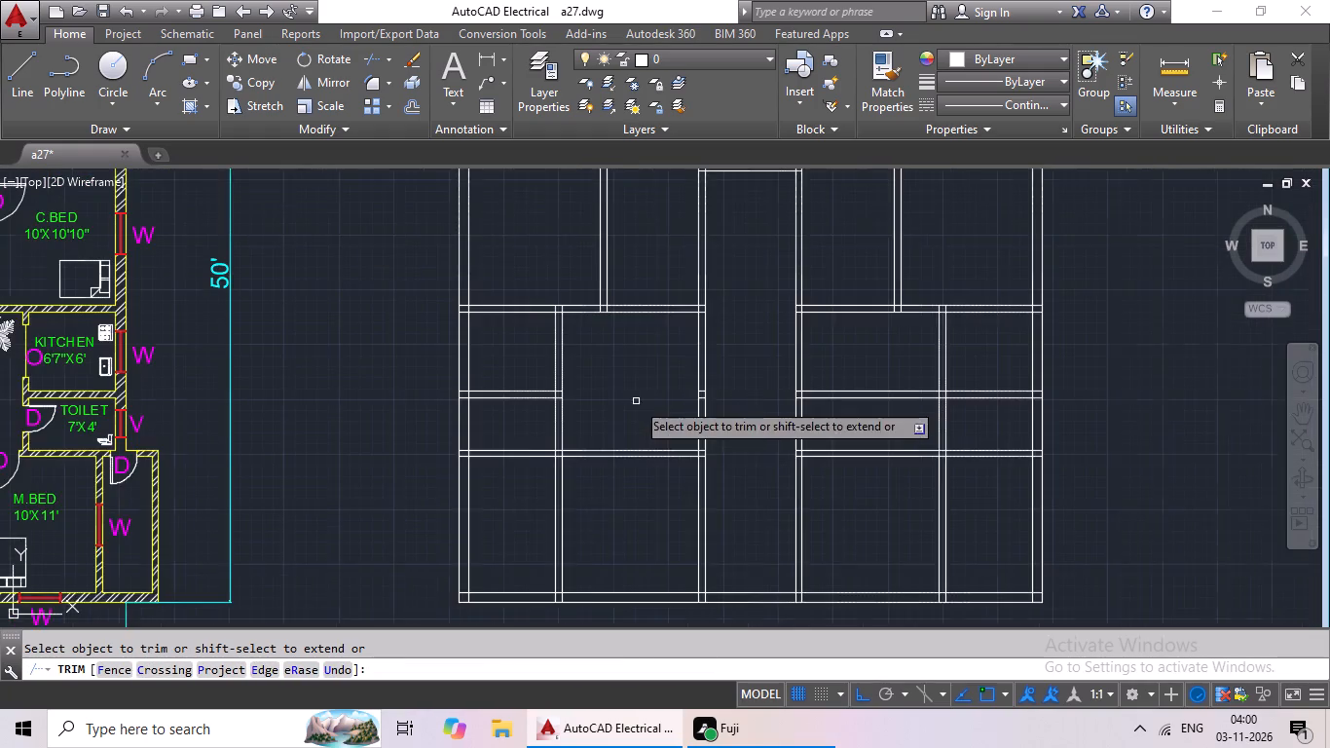
{"action": "middle_click_drag", "start_coordinate": [636, 401], "coordinate": [553, 450]}
{"action": "scroll", "coordinate": [800, 425], "scroll_direction": "up", "scroll_amount": 2}
{"action": "left_click_drag", "start_coordinate": [810, 392], "coordinate": [728, 510]}
{"action": "left_click", "coordinate": [727, 505]}
{"action": "scroll", "coordinate": [772, 462], "scroll_direction": "down", "scroll_amount": 2}
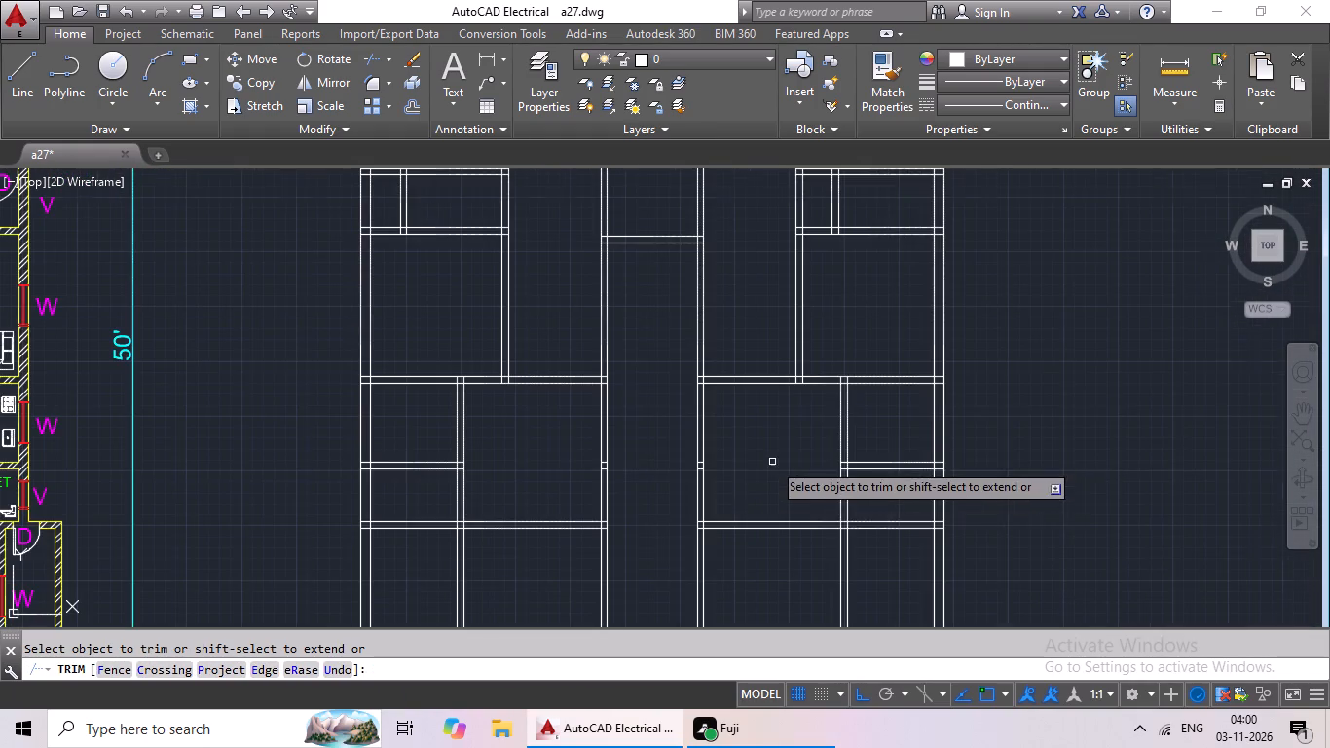
{"action": "scroll", "coordinate": [759, 406], "scroll_direction": "down", "scroll_amount": 2}
{"action": "key", "text": "Escape"}
Erase the leftover kitchen-toilet partition line segments inside both vertical central walls.
{"action": "scroll", "coordinate": [765, 422], "scroll_direction": "up", "scroll_amount": 2}
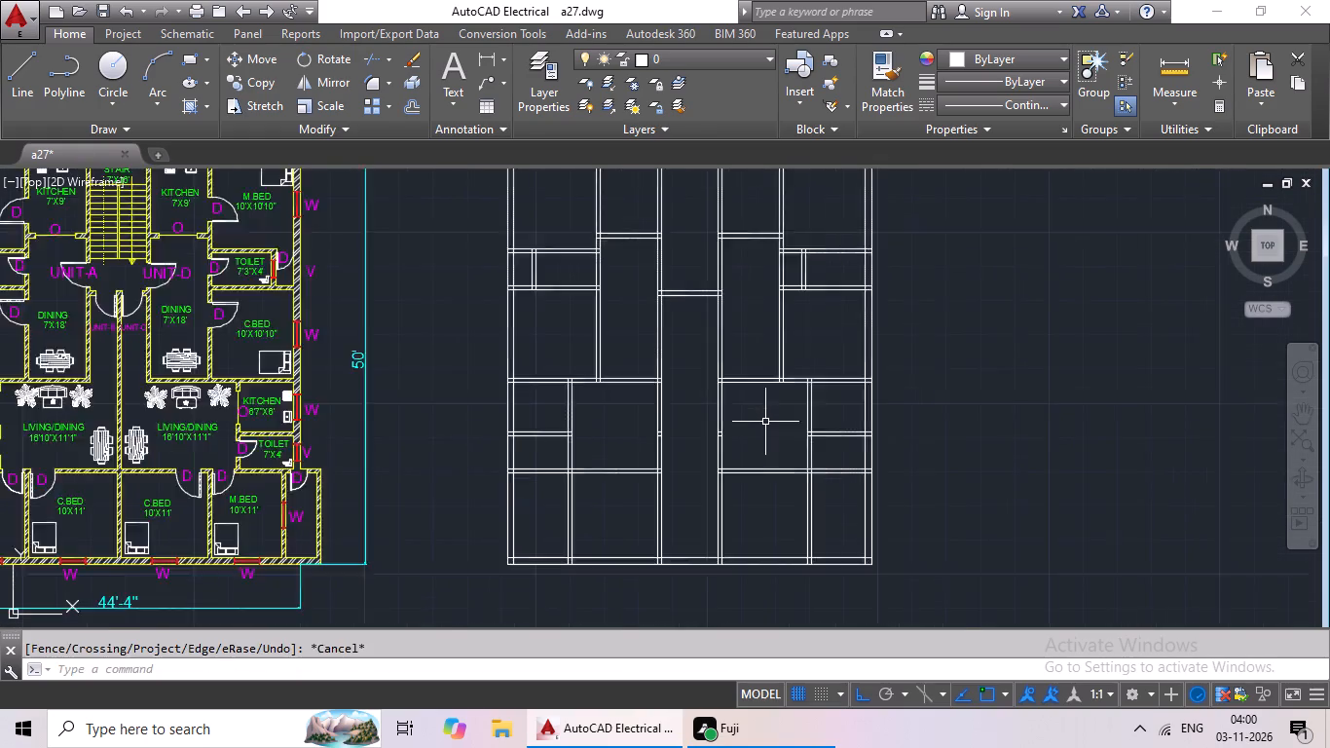
{"action": "scroll", "coordinate": [765, 422], "scroll_direction": "up", "scroll_amount": 1}
{"action": "key", "text": "Escape"}
{"action": "scroll", "coordinate": [658, 468], "scroll_direction": "up", "scroll_amount": 4}
{"action": "left_click_drag", "start_coordinate": [592, 358], "coordinate": [591, 513]}
{"action": "left_click", "coordinate": [591, 513]}
{"action": "key", "text": "Delete"}
{"action": "scroll", "coordinate": [645, 480], "scroll_direction": "down", "scroll_amount": 2}
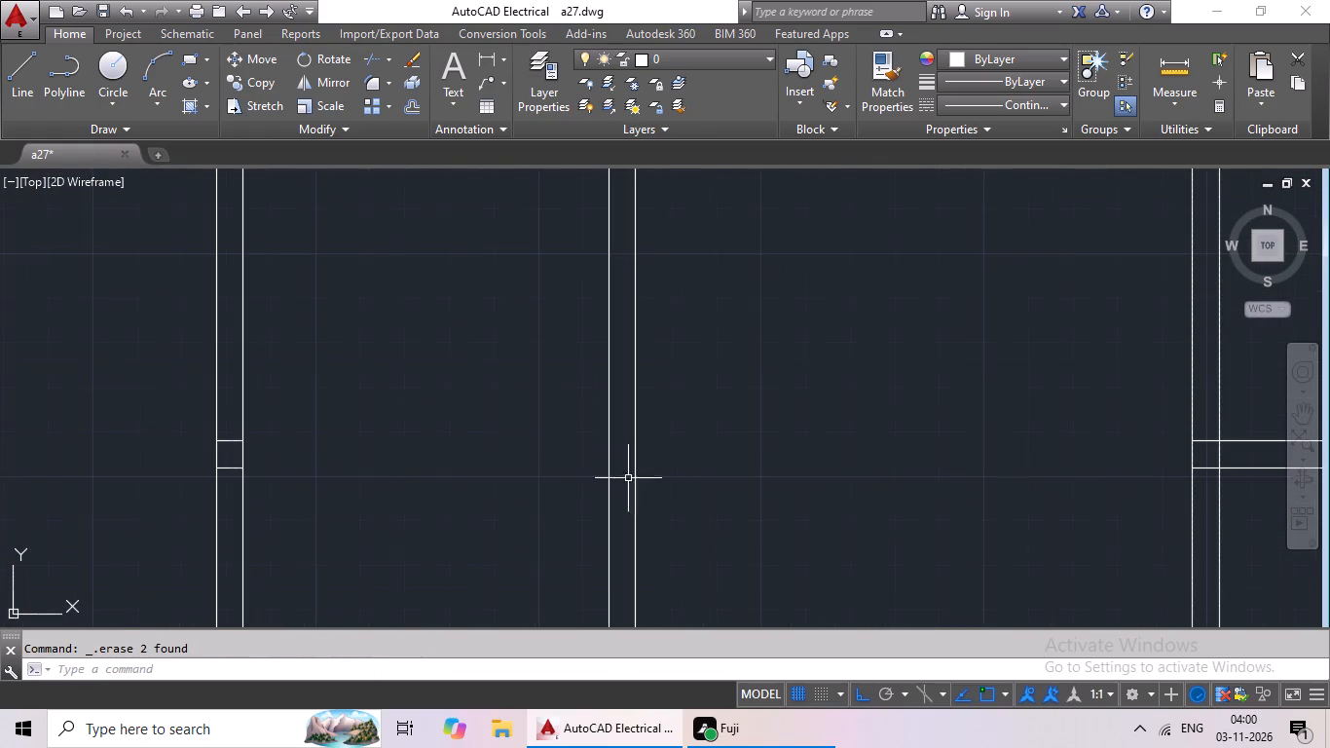
{"action": "scroll", "coordinate": [205, 455], "scroll_direction": "up", "scroll_amount": 3}
{"action": "left_click_drag", "start_coordinate": [314, 366], "coordinate": [305, 549]}
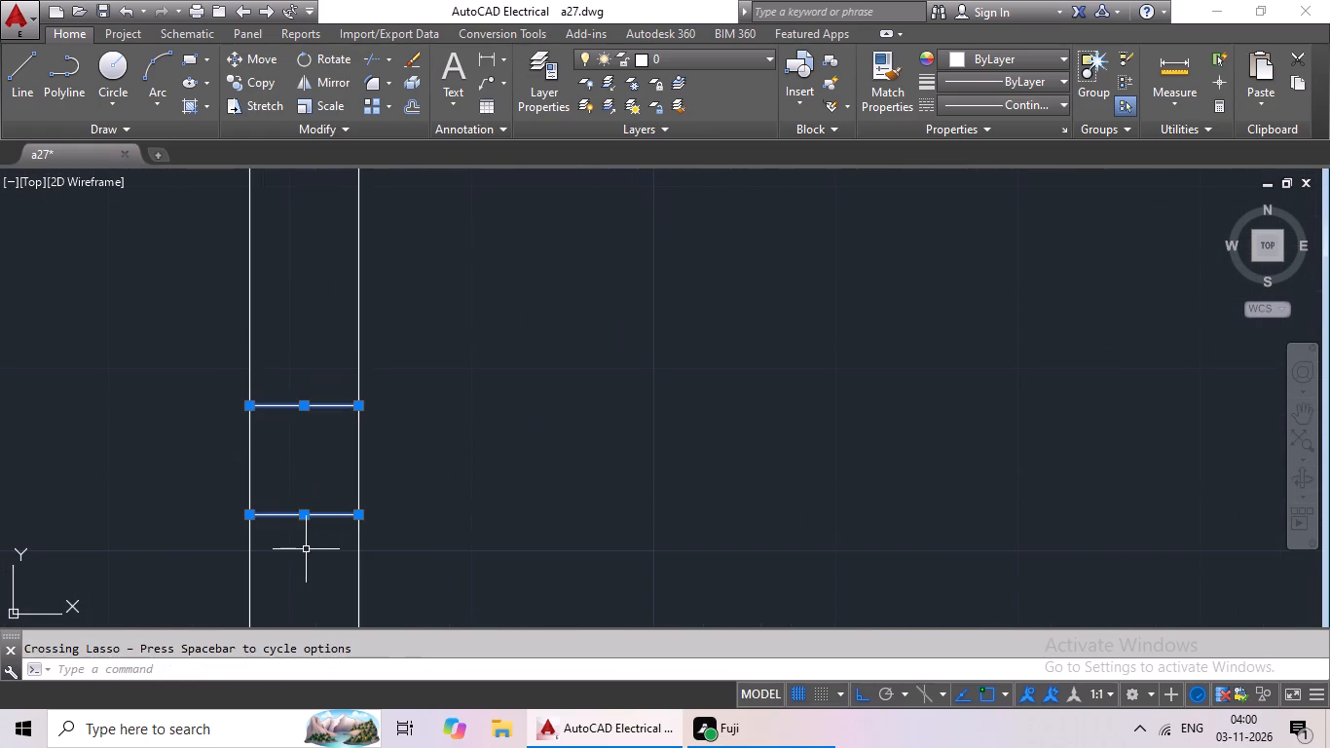
{"action": "key", "text": "Delete"}
Extend both left-hand lines of the partition above the lower bedrooms across the central gap to meet the right-hand partition.
{"action": "scroll", "coordinate": [634, 450], "scroll_direction": "down", "scroll_amount": 3}
{"action": "middle_click_drag", "start_coordinate": [664, 448], "coordinate": [768, 190]}
{"action": "scroll", "coordinate": [770, 234], "scroll_direction": "down", "scroll_amount": 3}
{"action": "middle_click_drag", "start_coordinate": [770, 271], "coordinate": [721, 406]}
{"action": "middle_click_drag", "start_coordinate": [746, 388], "coordinate": [665, 414]}
{"action": "key", "text": "Escape"}
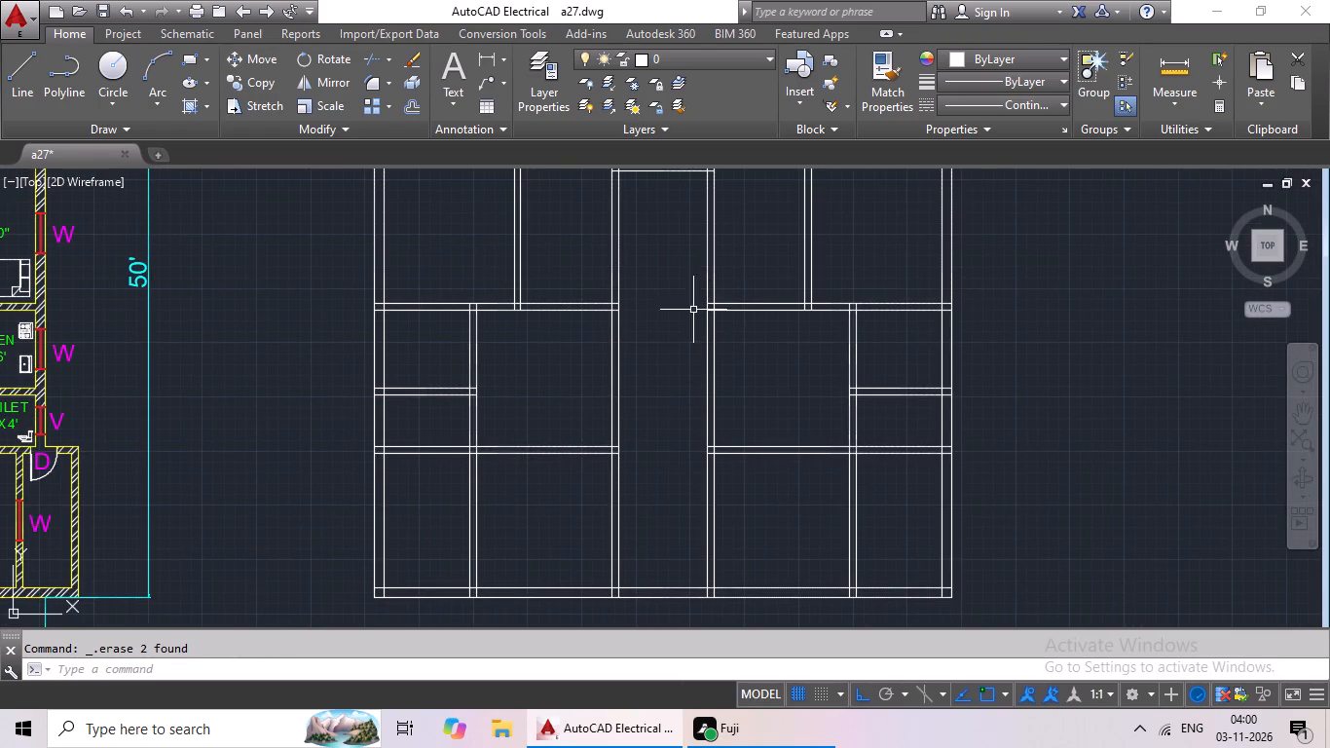
{"action": "key", "text": "Escape"}
{"action": "key", "text": "Escape"}
{"action": "key", "text": "Escape"}
{"action": "key", "text": "Escape"}
{"action": "key", "text": "Escape"}
{"action": "key", "text": "e"}
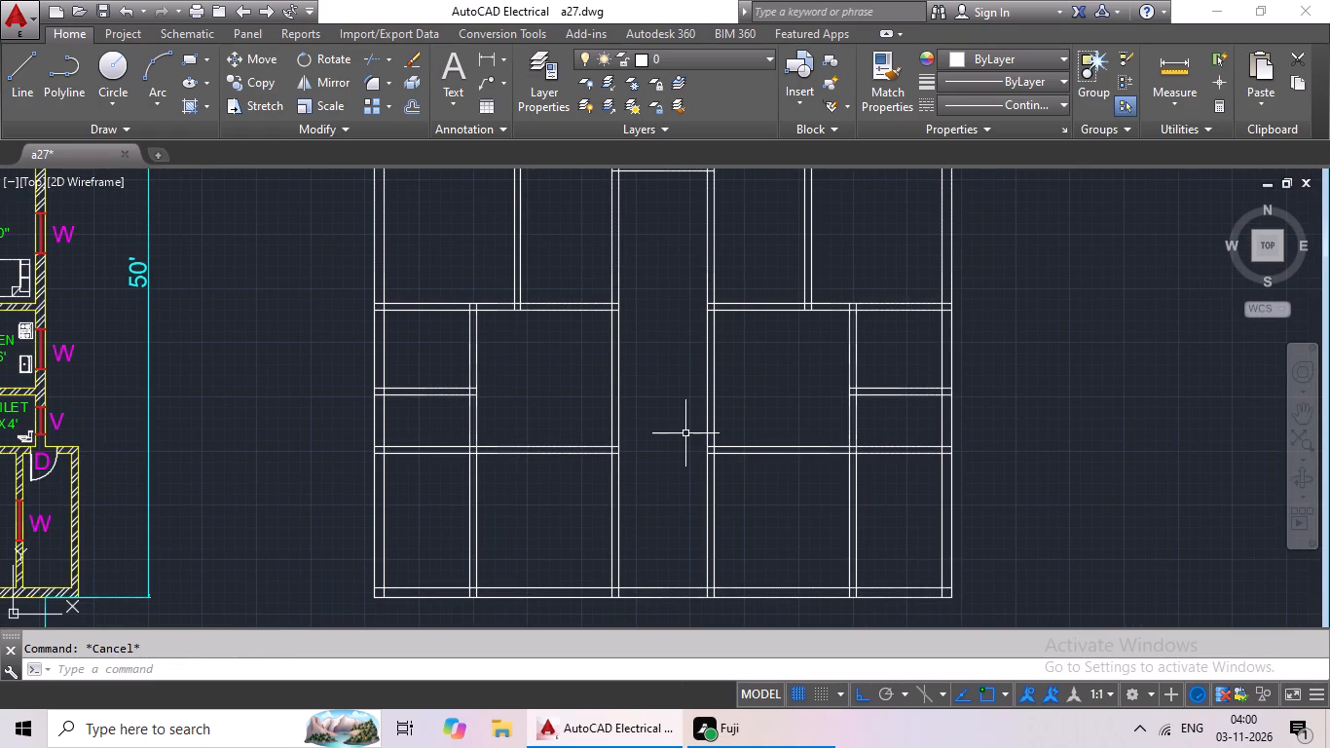
{"action": "key", "text": "x"}
{"action": "key", "text": "space"}
{"action": "key", "text": "space"}
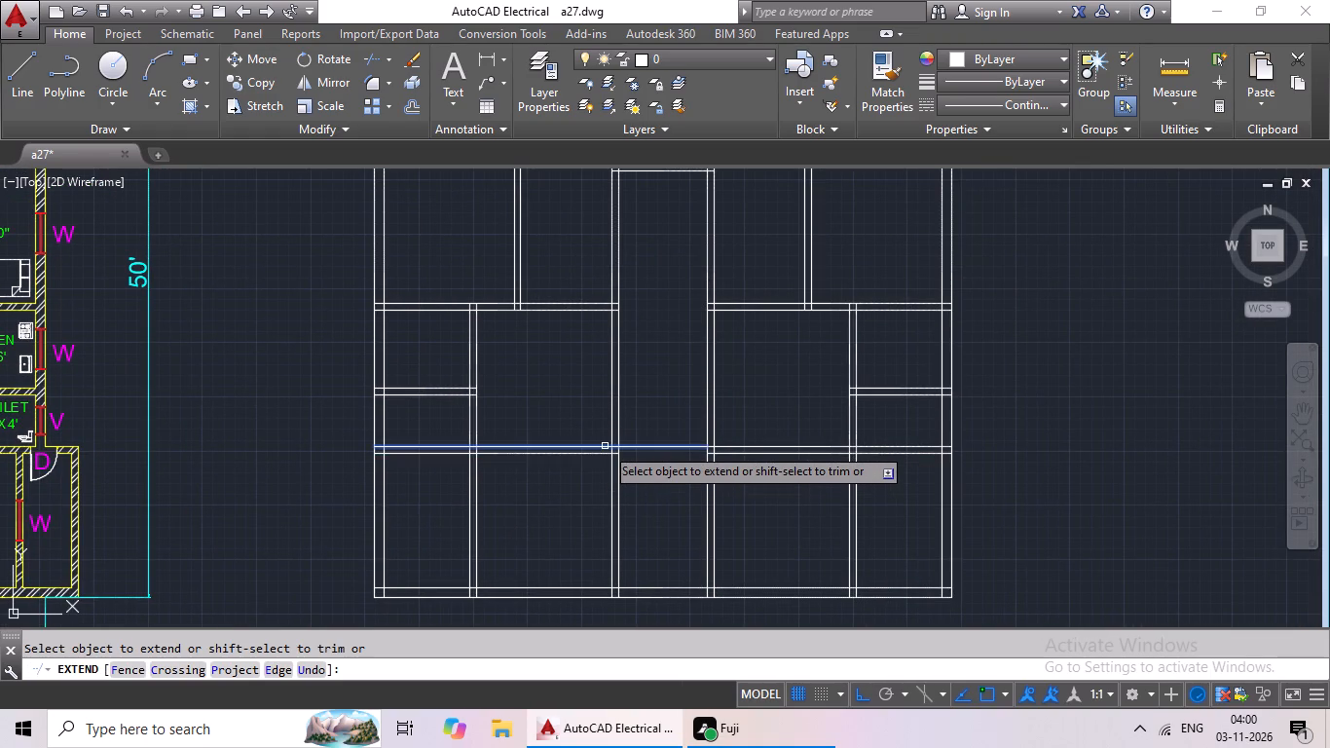
{"action": "left_click", "coordinate": [605, 447]}
{"action": "left_click", "coordinate": [604, 456]}
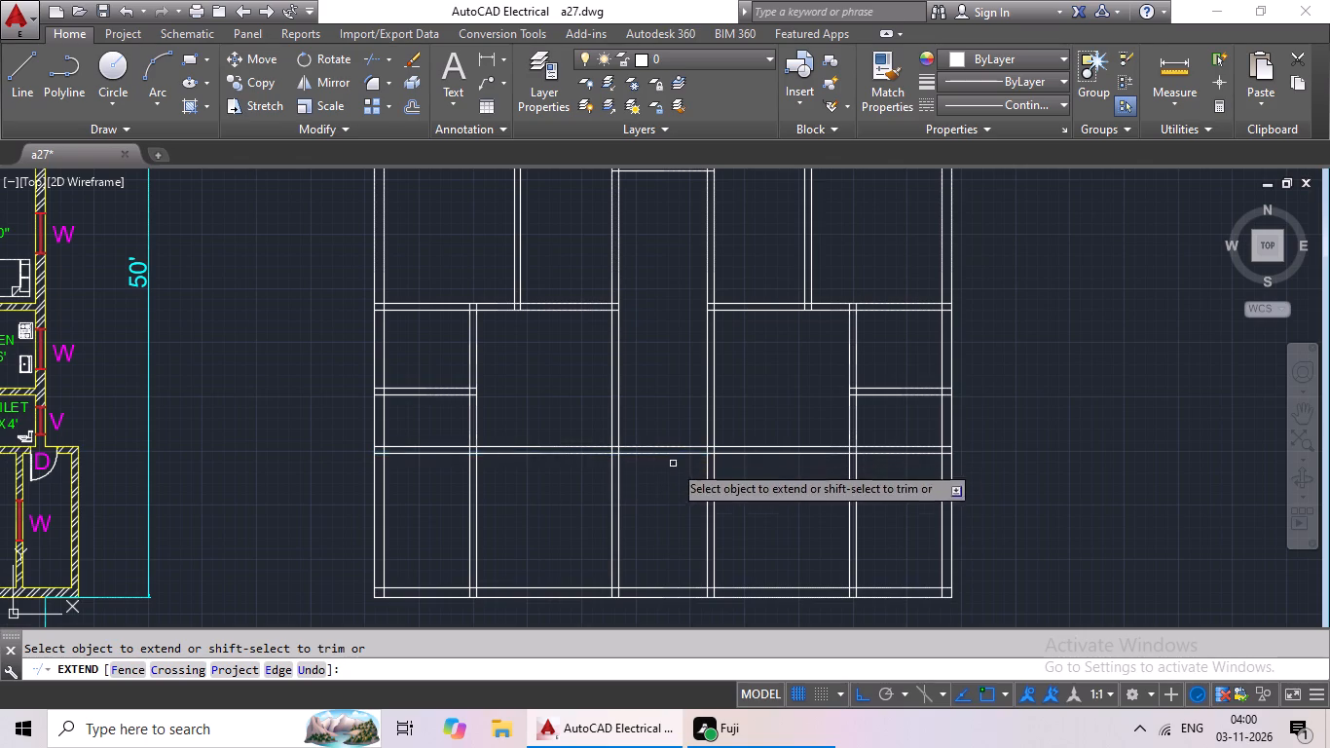
Extend both lines of the left dining-bedroom vertical partition downward into the left living/dining area.
{"action": "middle_click_drag", "start_coordinate": [669, 472], "coordinate": [755, 330]}
{"action": "middle_click_drag", "start_coordinate": [765, 351], "coordinate": [779, 329]}
{"action": "middle_click_drag", "start_coordinate": [679, 338], "coordinate": [687, 430]}
{"action": "scroll", "coordinate": [677, 401], "scroll_direction": "down", "scroll_amount": 1}
{"action": "middle_click_drag", "start_coordinate": [652, 327], "coordinate": [679, 387]}
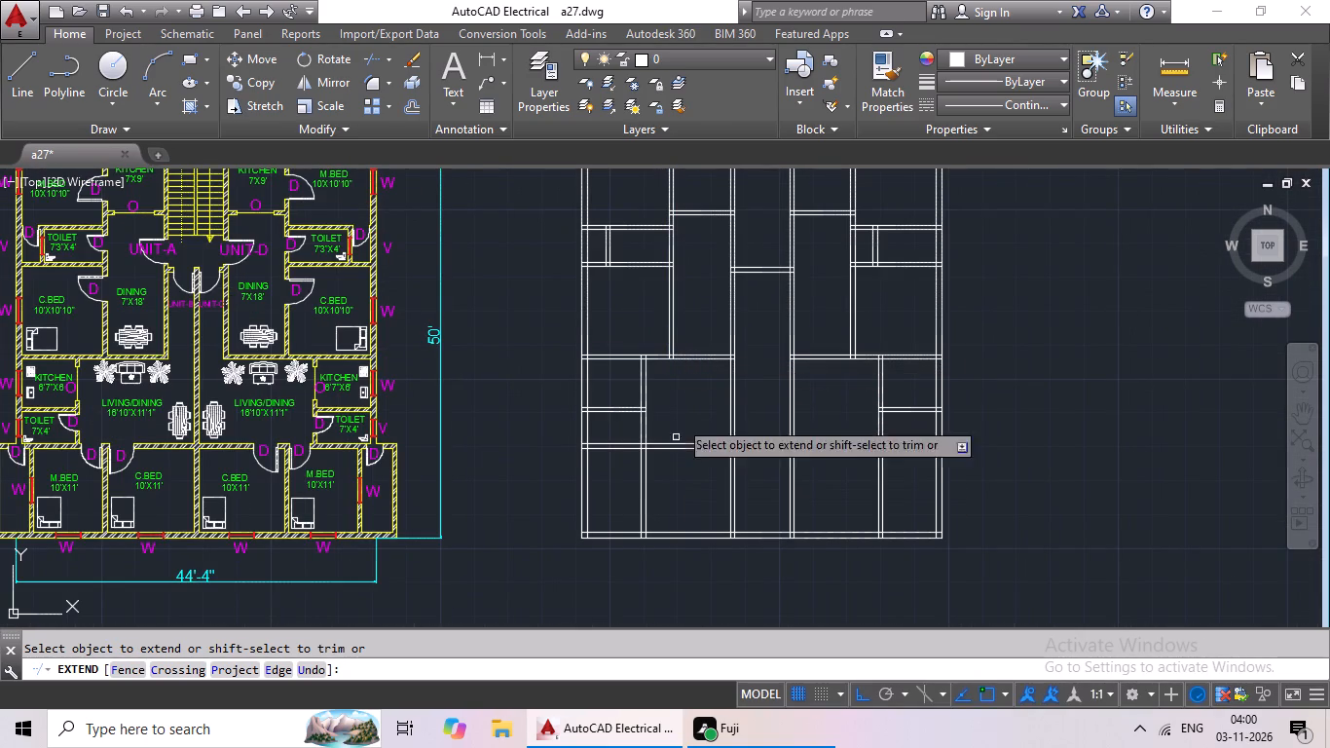
{"action": "left_click", "coordinate": [670, 286]}
{"action": "left_click", "coordinate": [667, 290]}
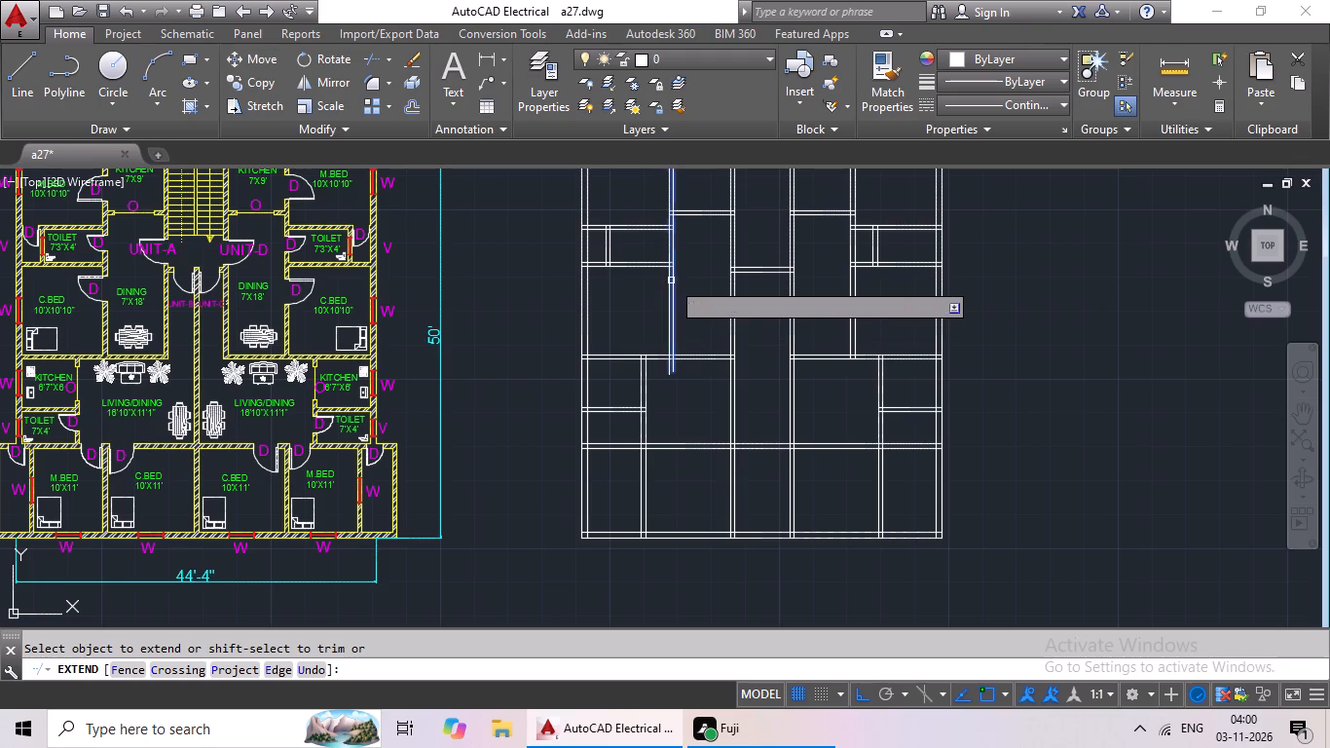
{"action": "left_click", "coordinate": [671, 280]}
{"action": "left_click", "coordinate": [670, 315]}
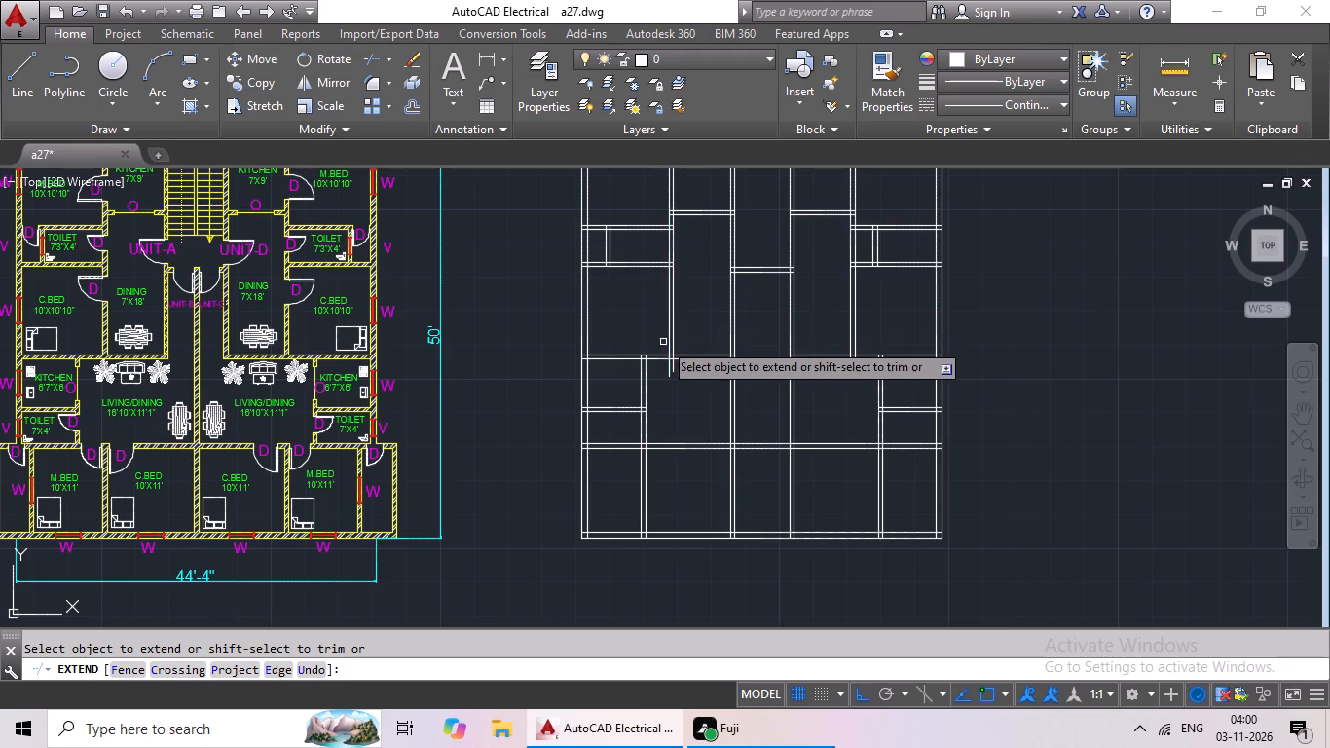
{"action": "left_click", "coordinate": [668, 342]}
{"action": "left_click", "coordinate": [676, 344]}
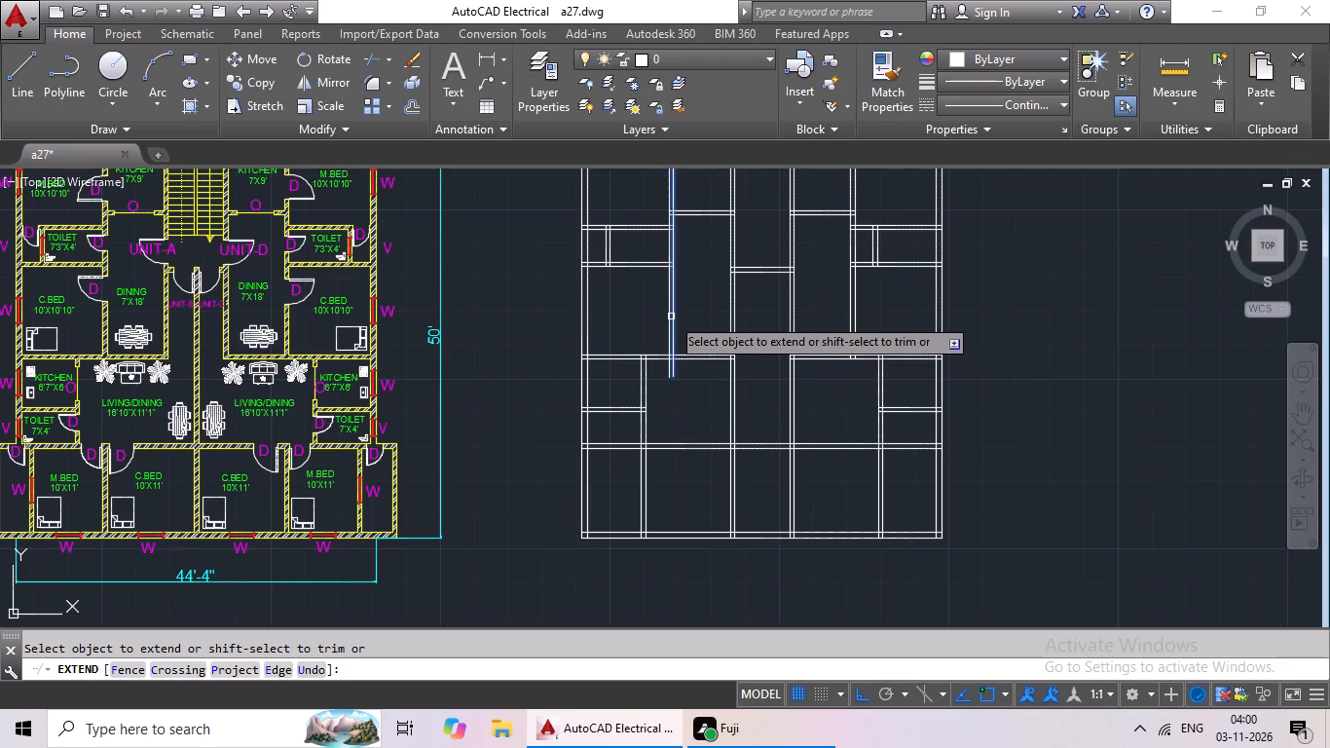
{"action": "left_click", "coordinate": [671, 317]}
{"action": "left_click", "coordinate": [672, 303]}
{"action": "left_click", "coordinate": [669, 293]}
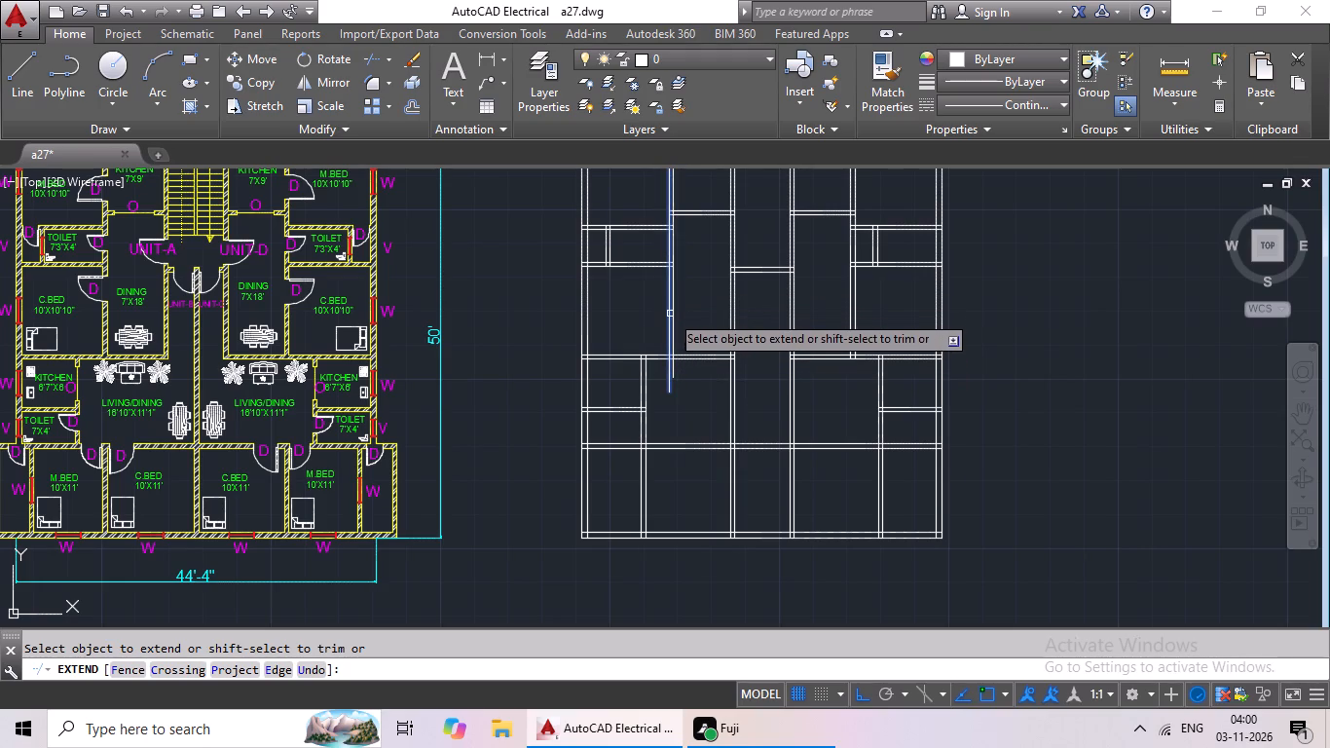
{"action": "left_click", "coordinate": [670, 314]}
{"action": "left_click", "coordinate": [670, 318]}
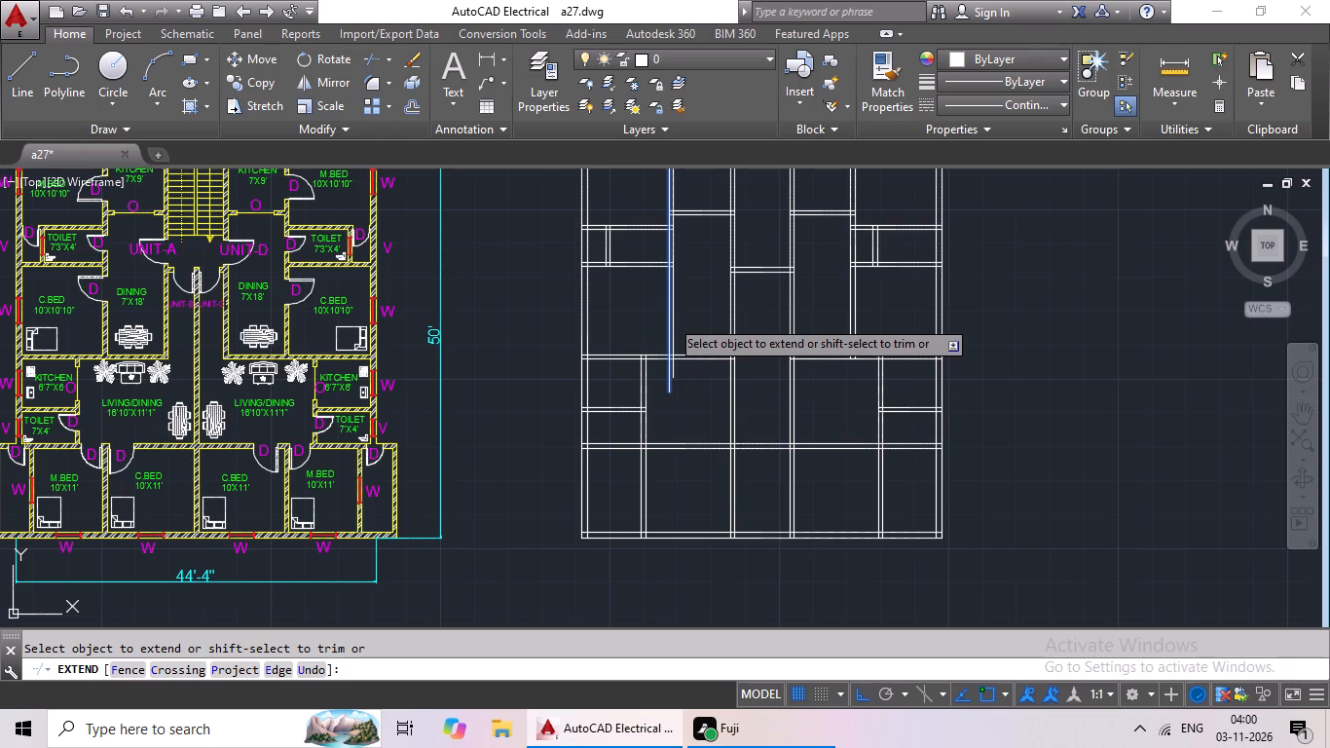
{"action": "left_click", "coordinate": [670, 298]}
{"action": "left_click", "coordinate": [671, 270]}
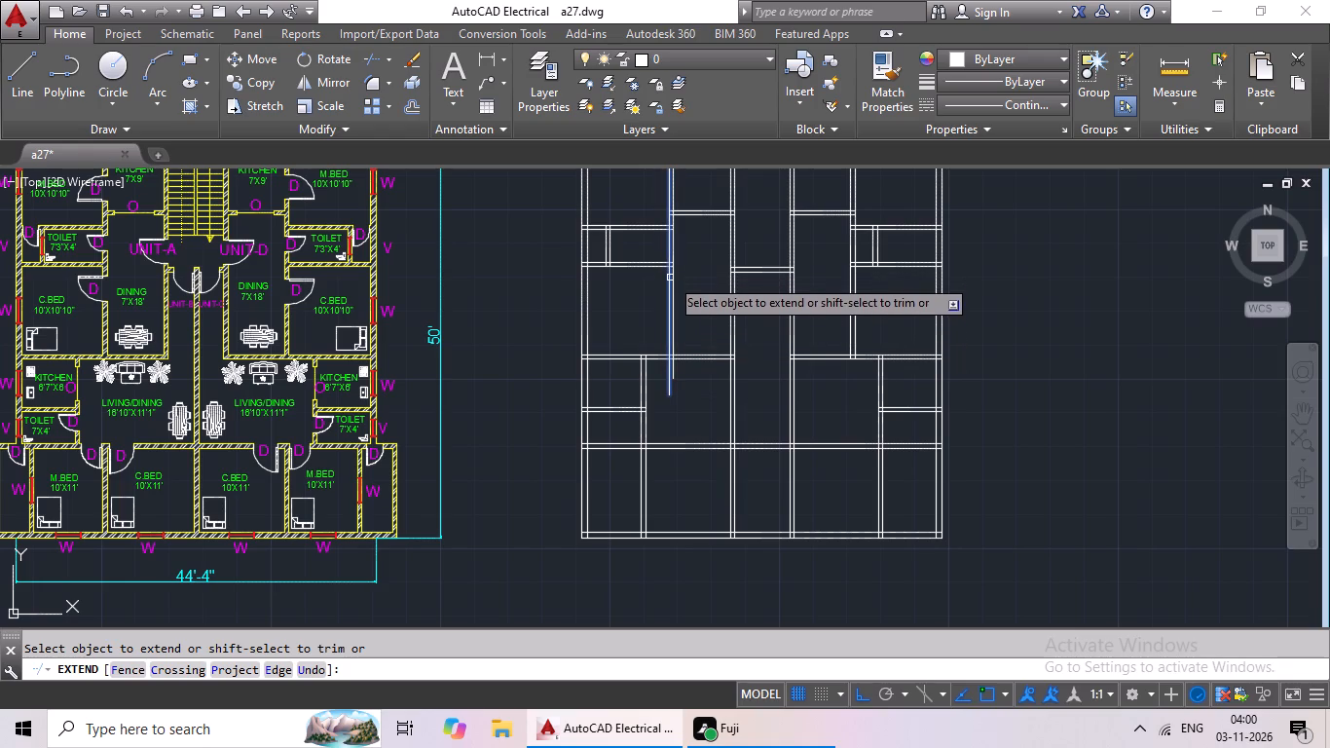
{"action": "left_click", "coordinate": [671, 369]}
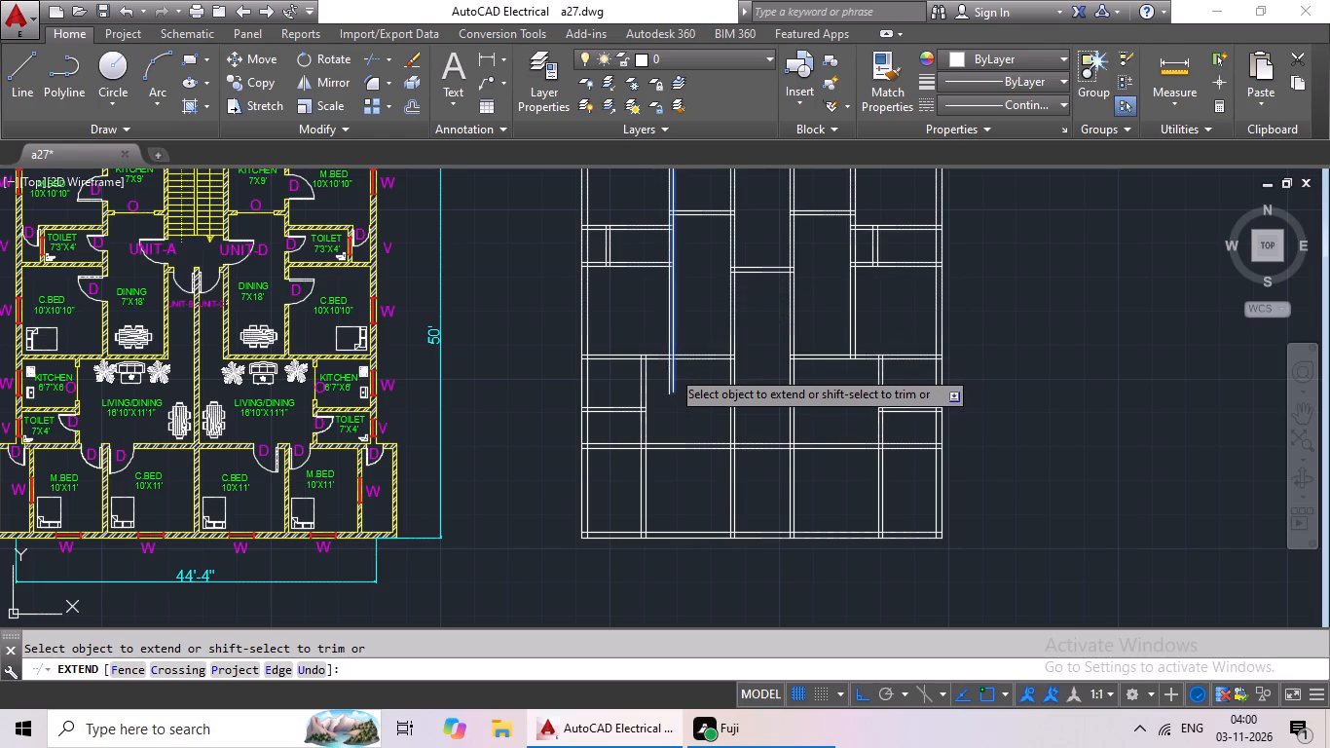
{"action": "left_click", "coordinate": [675, 383]}
{"action": "left_click", "coordinate": [667, 374]}
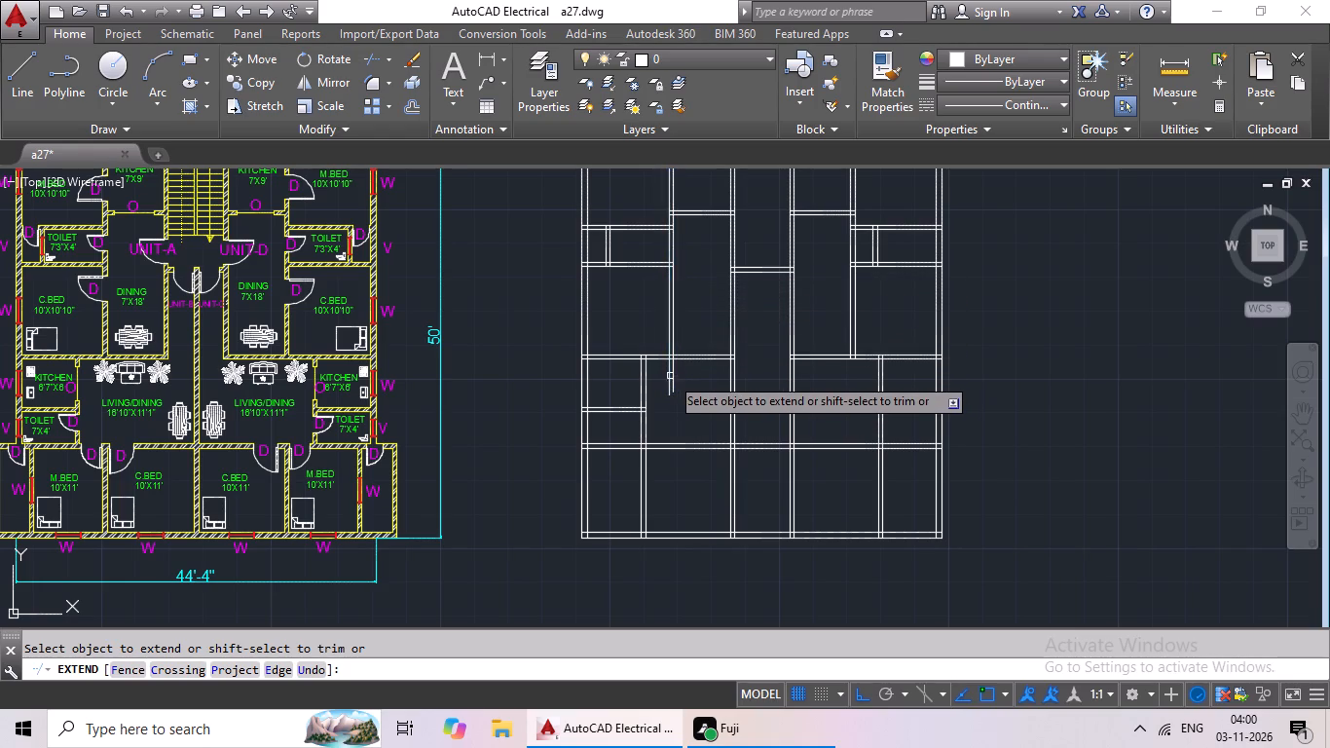
{"action": "left_click", "coordinate": [673, 380]}
{"action": "left_click", "coordinate": [670, 374]}
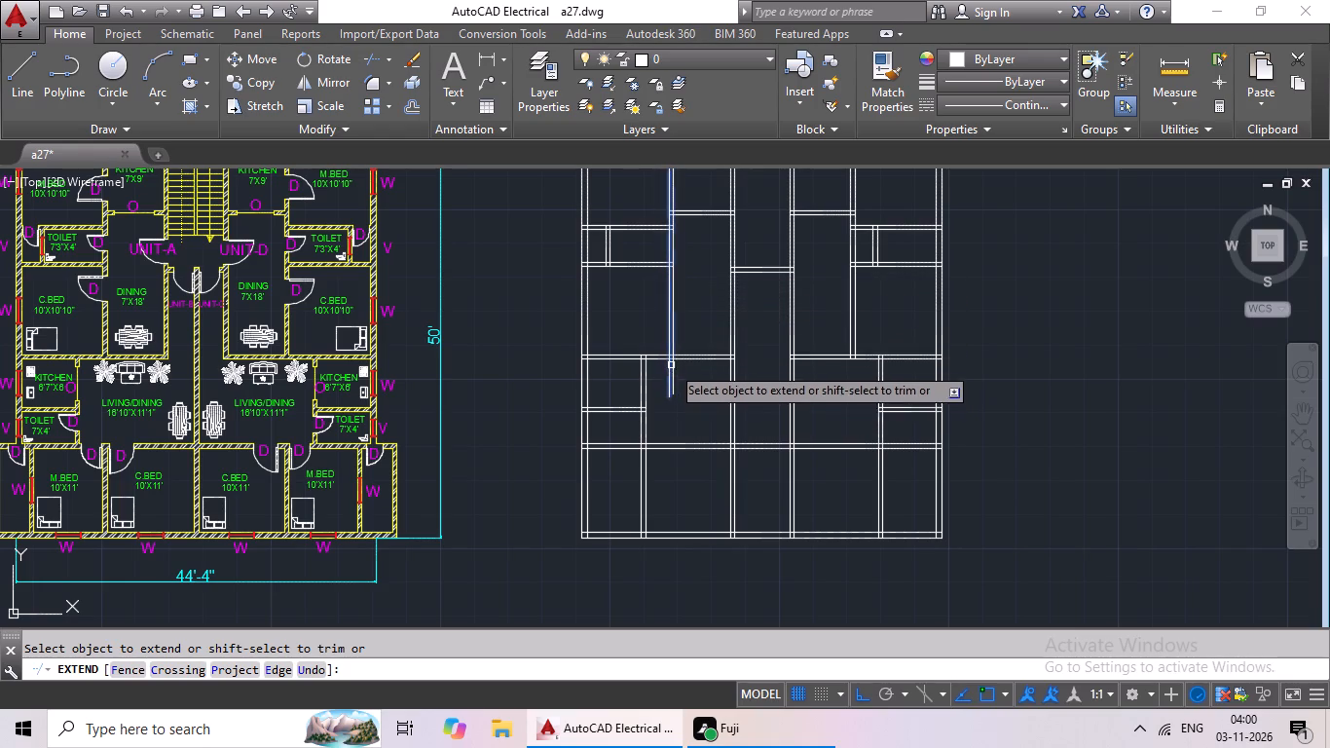
{"action": "left_click", "coordinate": [671, 365]}
{"action": "left_click", "coordinate": [670, 383]}
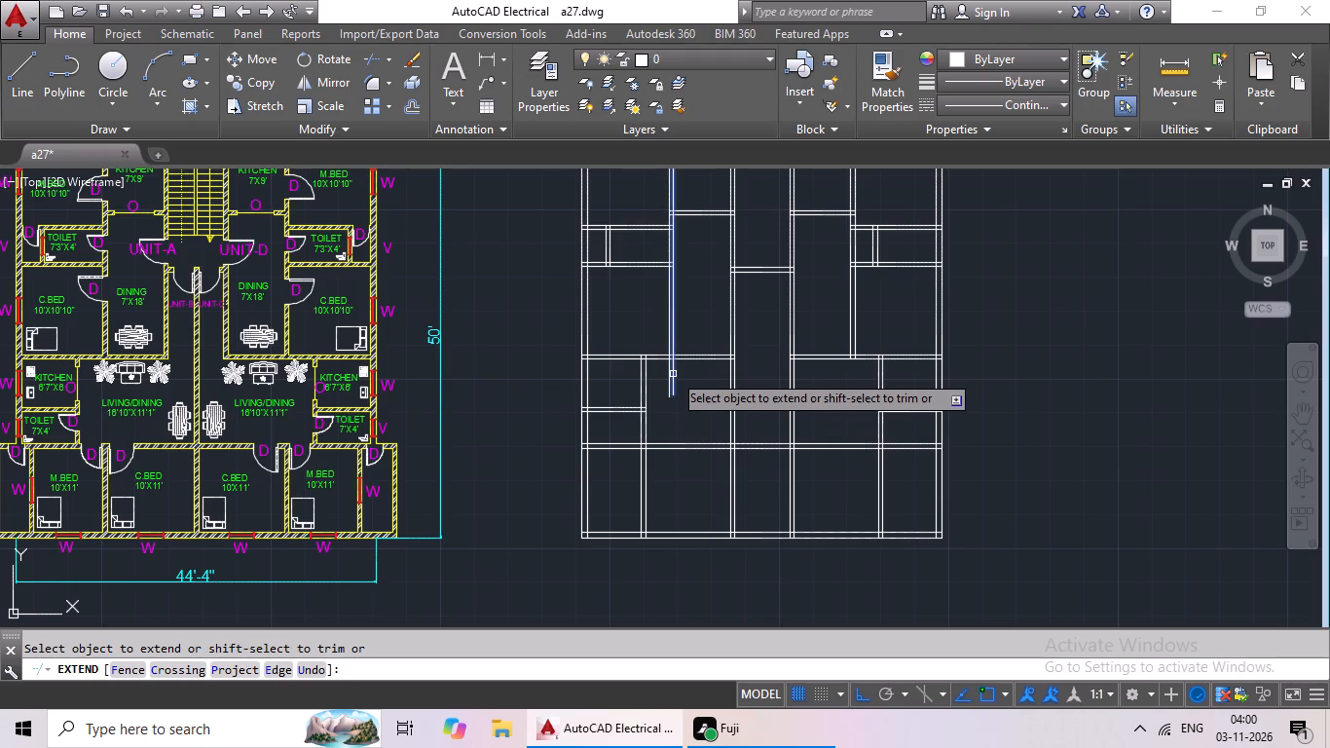
{"action": "left_click", "coordinate": [667, 375]}
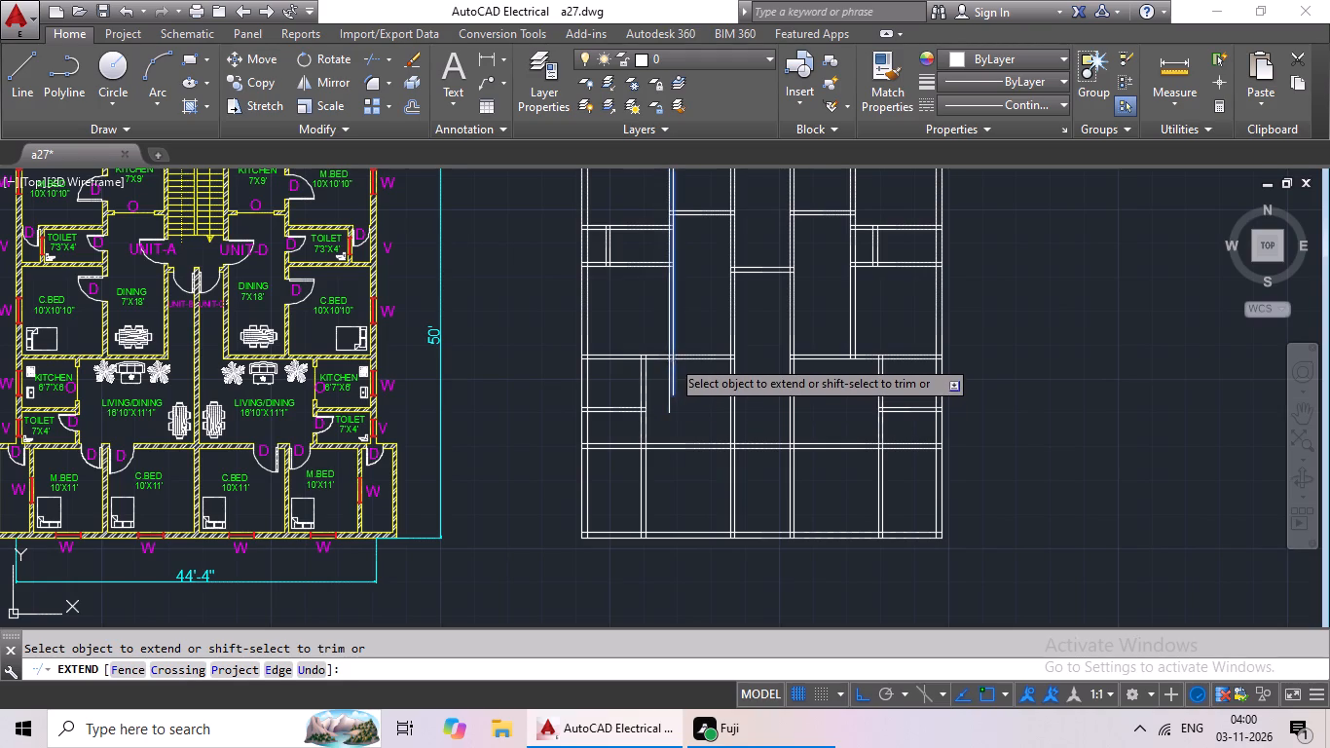
{"action": "left_click", "coordinate": [671, 358]}
{"action": "left_click", "coordinate": [671, 394]}
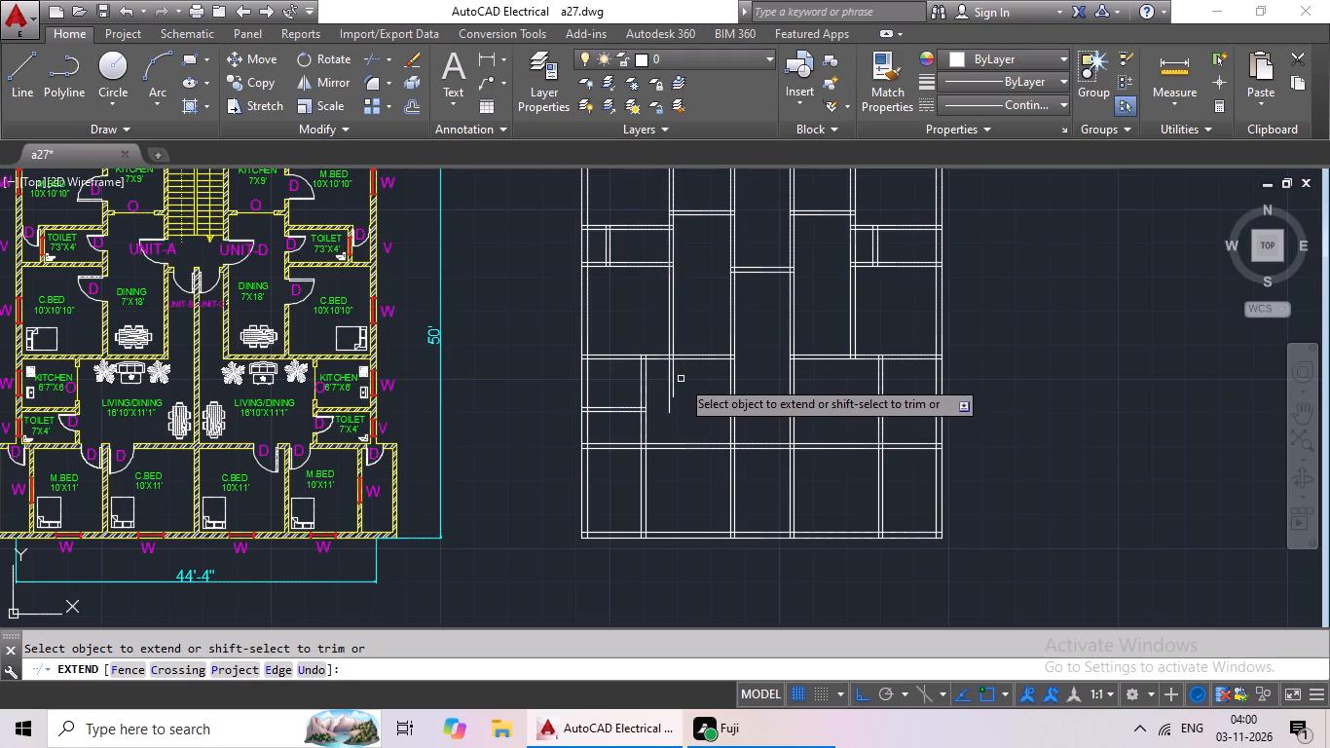
Extend both lines of the left vertical partition down to the lower line of the partition above the lower bedrooms.
{"action": "scroll", "coordinate": [681, 378], "scroll_direction": "up", "scroll_amount": 2}
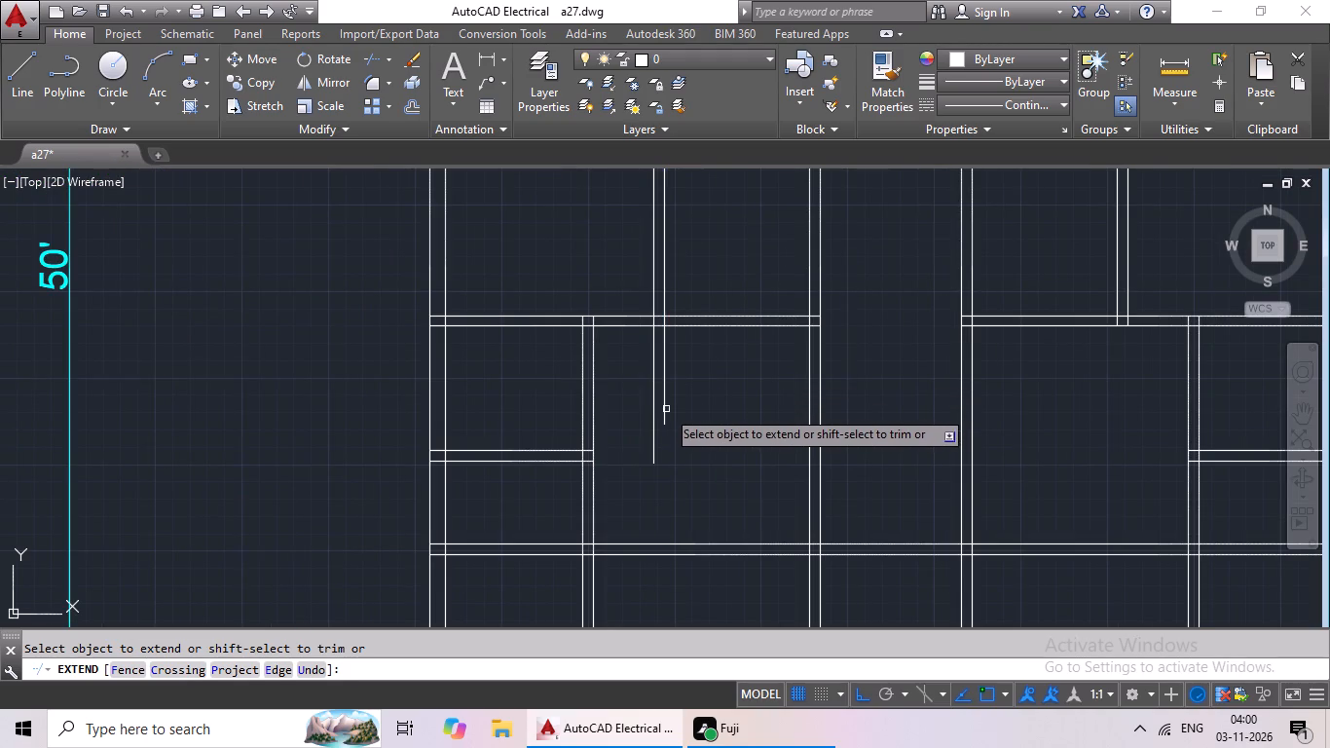
{"action": "left_click", "coordinate": [662, 409]}
{"action": "left_click", "coordinate": [653, 435]}
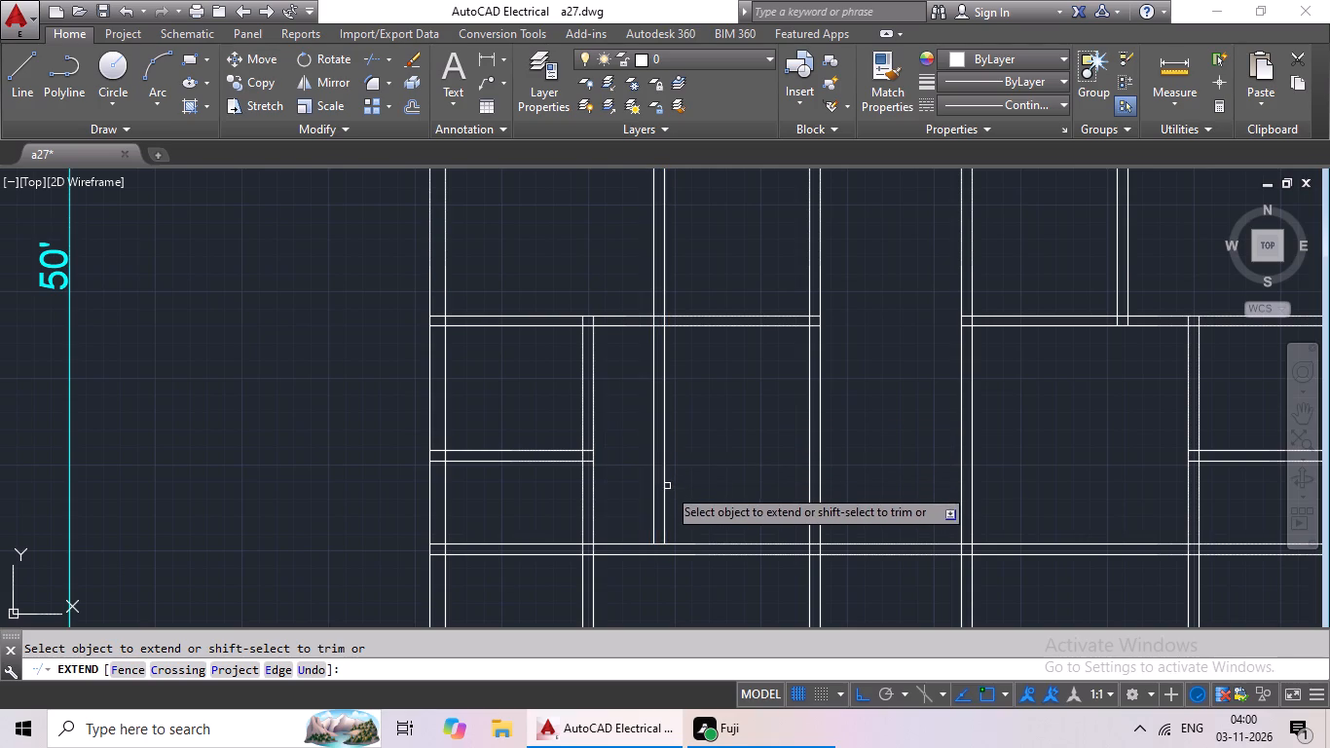
{"action": "left_click", "coordinate": [663, 496]}
{"action": "middle_click_drag", "start_coordinate": [666, 508], "coordinate": [671, 397]}
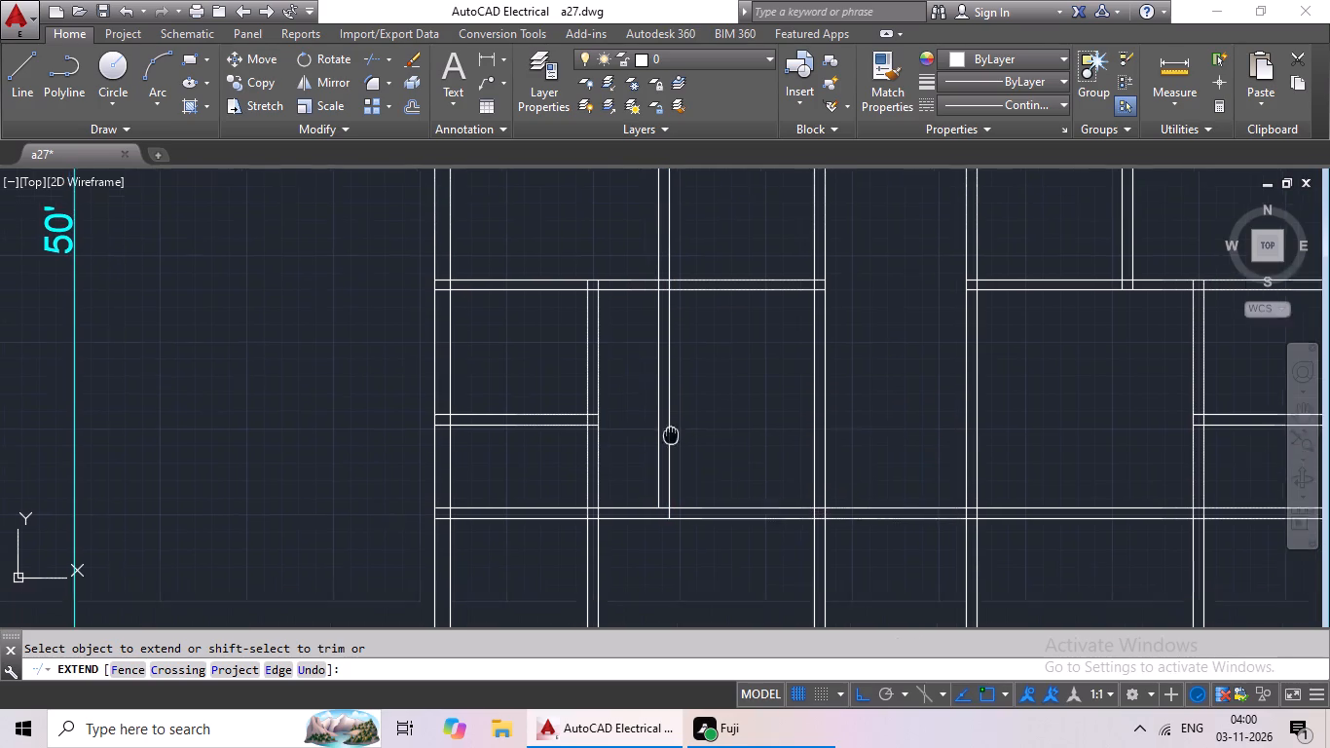
{"action": "middle_click_drag", "start_coordinate": [671, 397], "coordinate": [671, 381]}
{"action": "scroll", "coordinate": [665, 400], "scroll_direction": "up", "scroll_amount": 2}
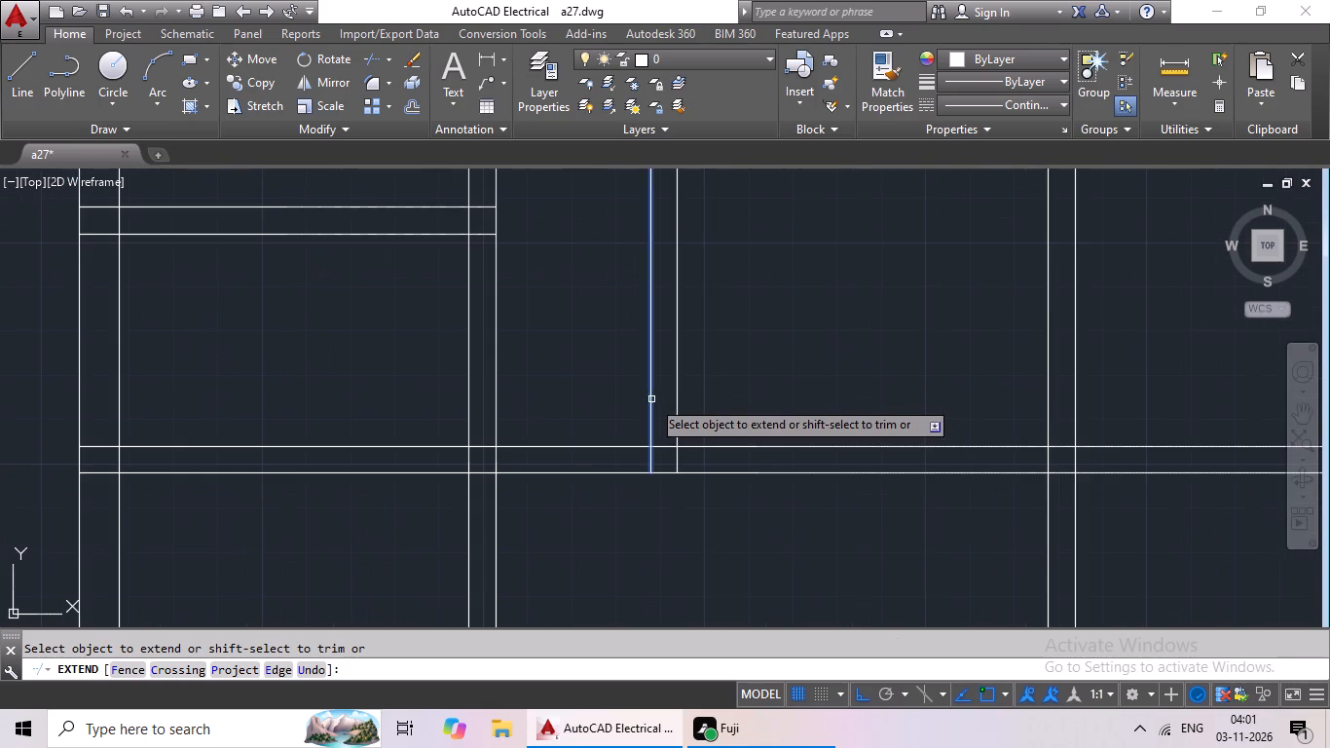
{"action": "left_click", "coordinate": [651, 399]}
{"action": "left_click", "coordinate": [648, 423]}
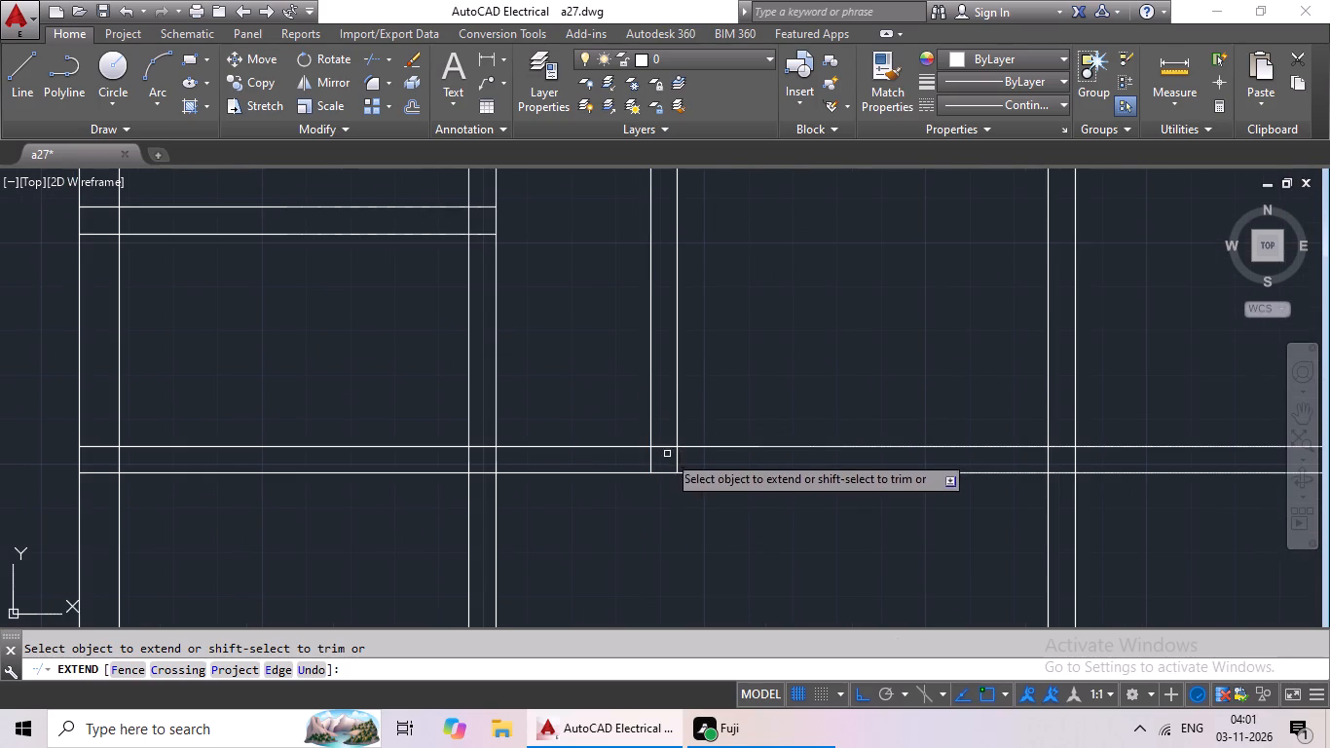
Extend both lines of the left vertical partition past the horizontal partition into the lower bedroom area.
{"action": "scroll", "coordinate": [678, 453], "scroll_direction": "down", "scroll_amount": 4}
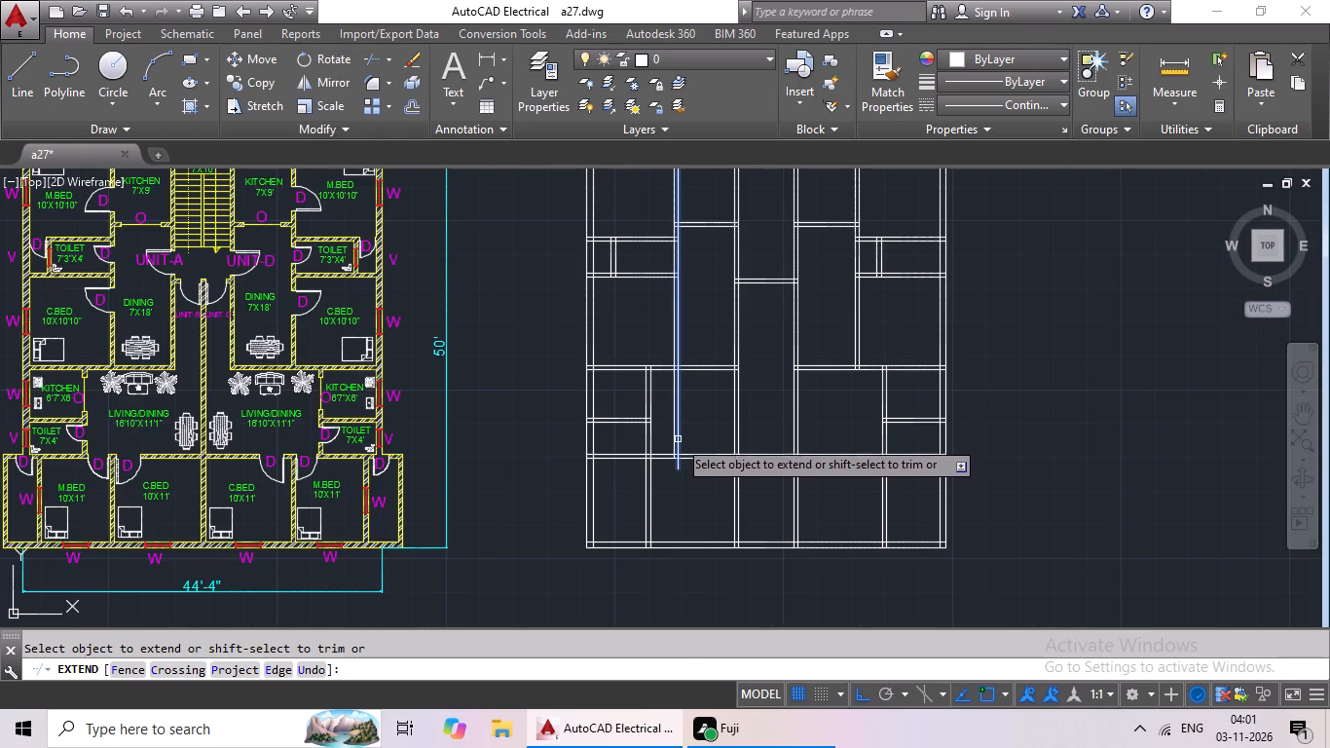
{"action": "left_click", "coordinate": [678, 434]}
{"action": "left_click", "coordinate": [674, 405]}
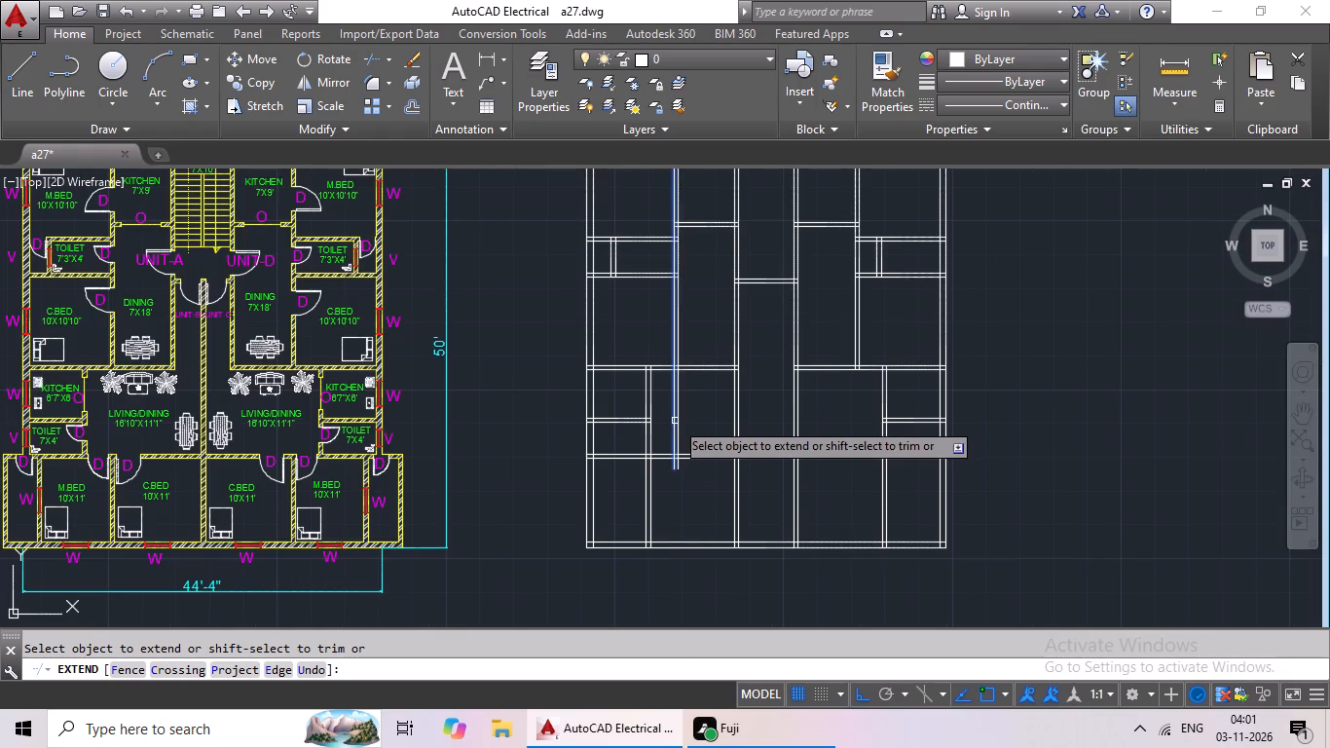
{"action": "left_click", "coordinate": [676, 430]}
{"action": "scroll", "coordinate": [679, 459], "scroll_direction": "up", "scroll_amount": 4}
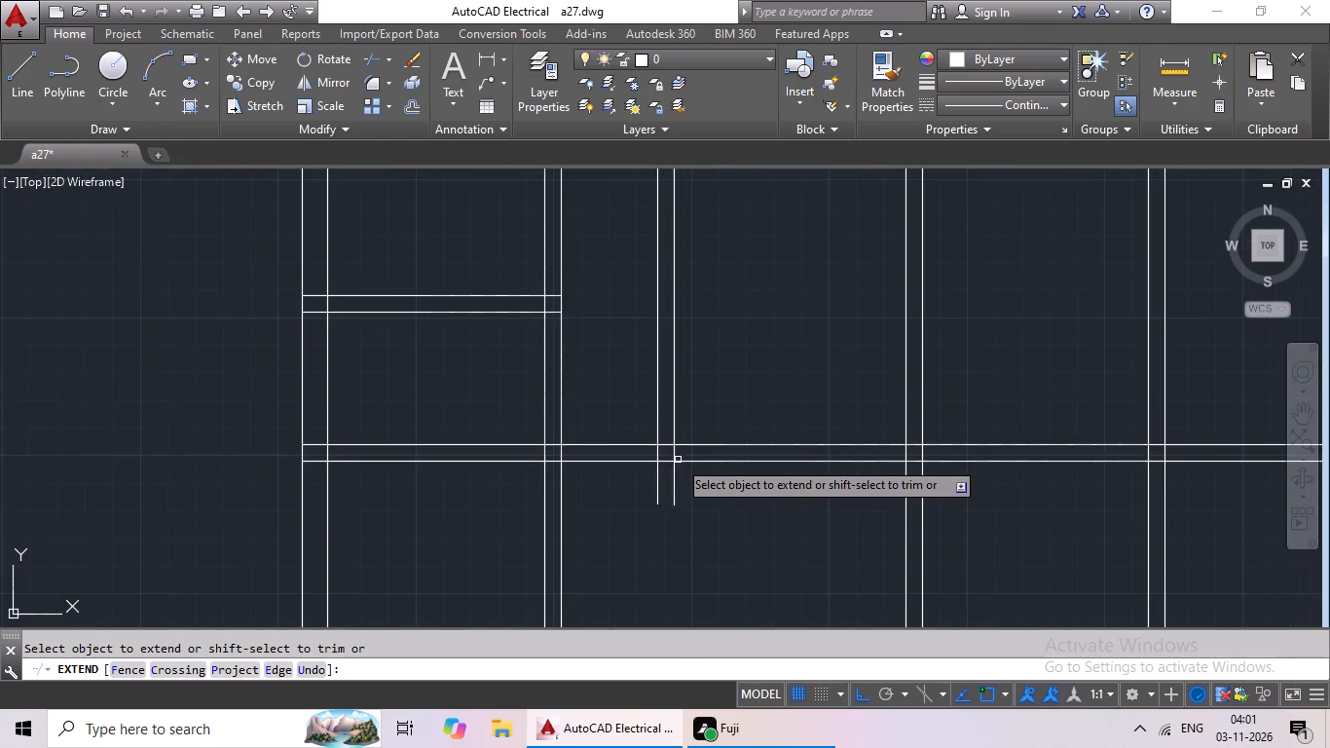
{"action": "scroll", "coordinate": [661, 470], "scroll_direction": "up", "scroll_amount": 2}
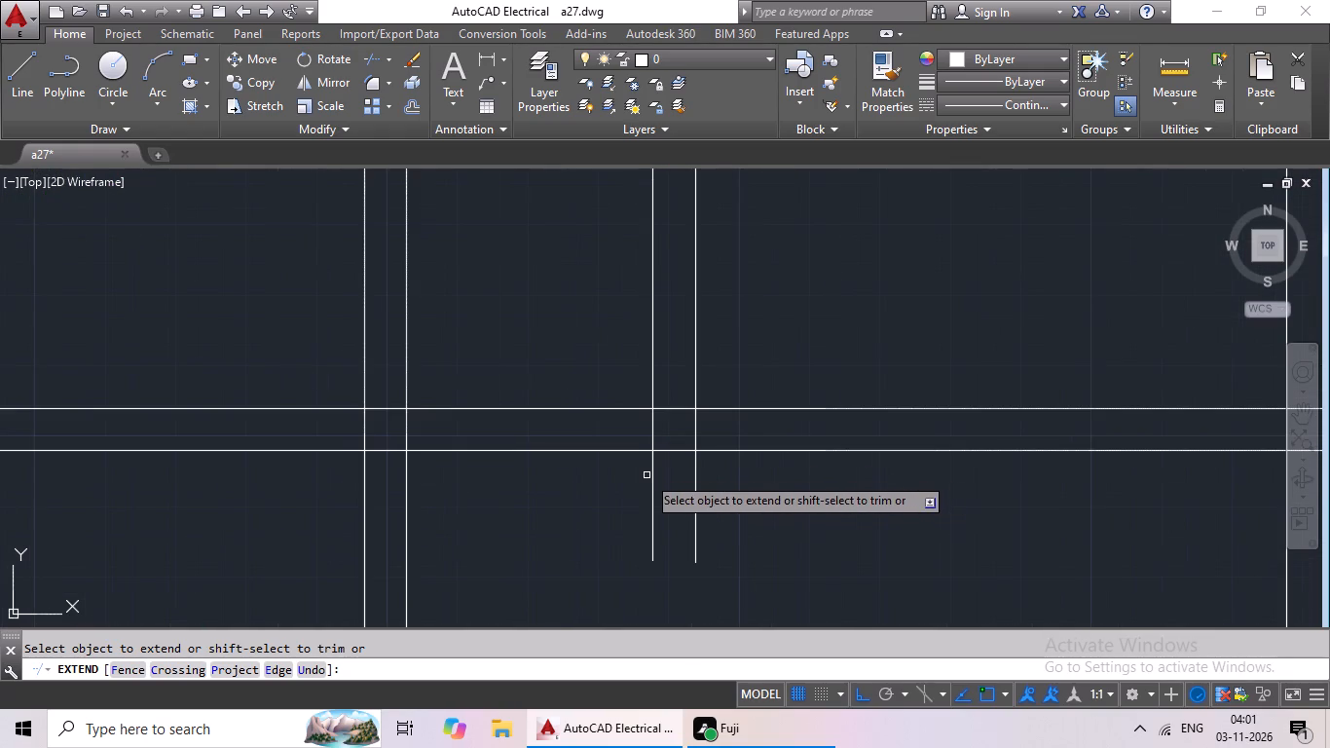
{"action": "scroll", "coordinate": [646, 467], "scroll_direction": "down", "scroll_amount": 2}
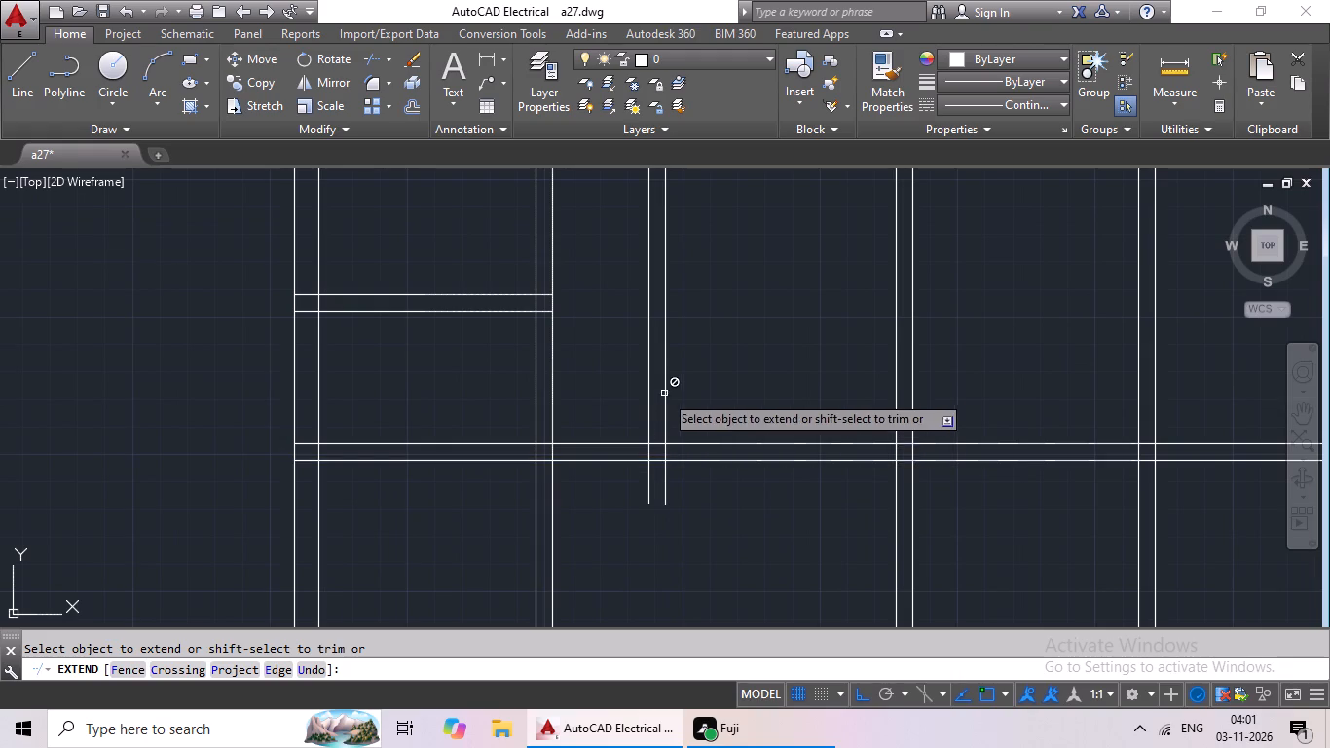
Extend both lines of the right dining-bedroom vertical partition downward into the right living/dining area.
{"action": "scroll", "coordinate": [660, 489], "scroll_direction": "down", "scroll_amount": 4}
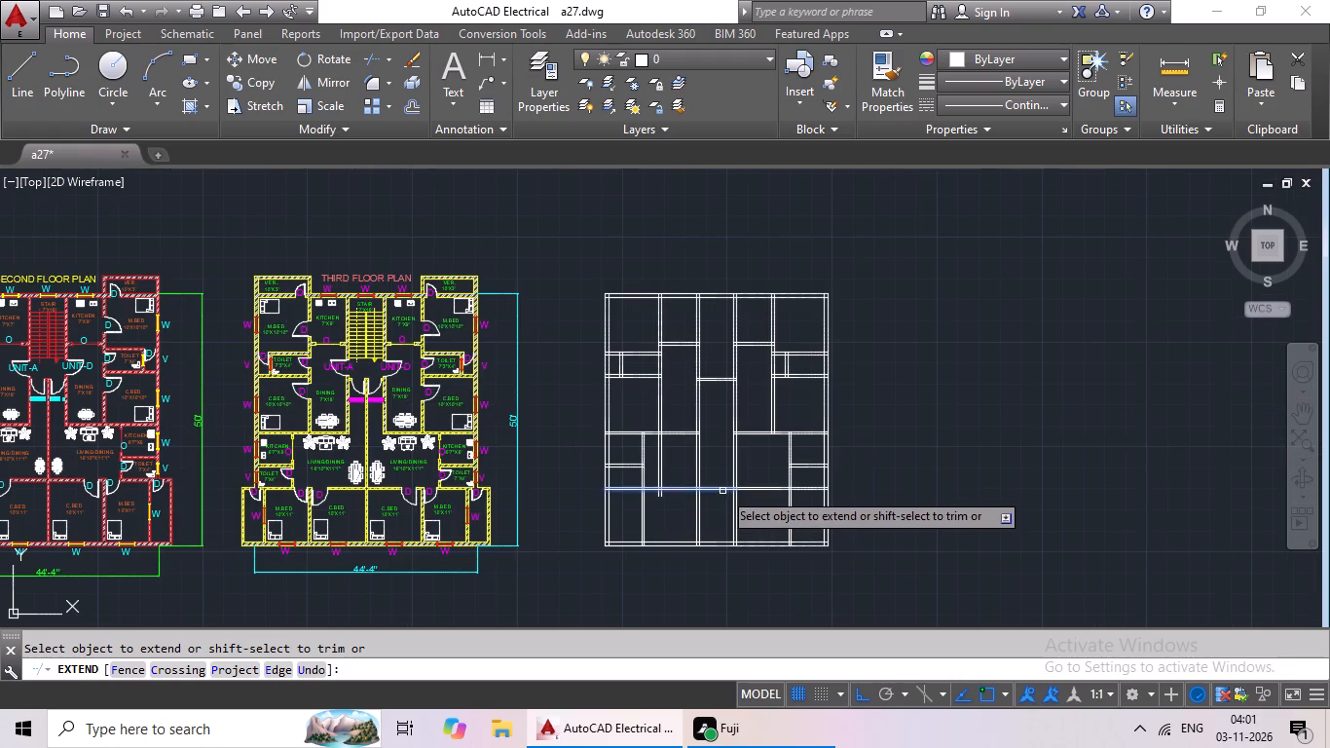
{"action": "scroll", "coordinate": [774, 426], "scroll_direction": "up", "scroll_amount": 3}
{"action": "left_click_drag", "start_coordinate": [776, 426], "coordinate": [773, 438]}
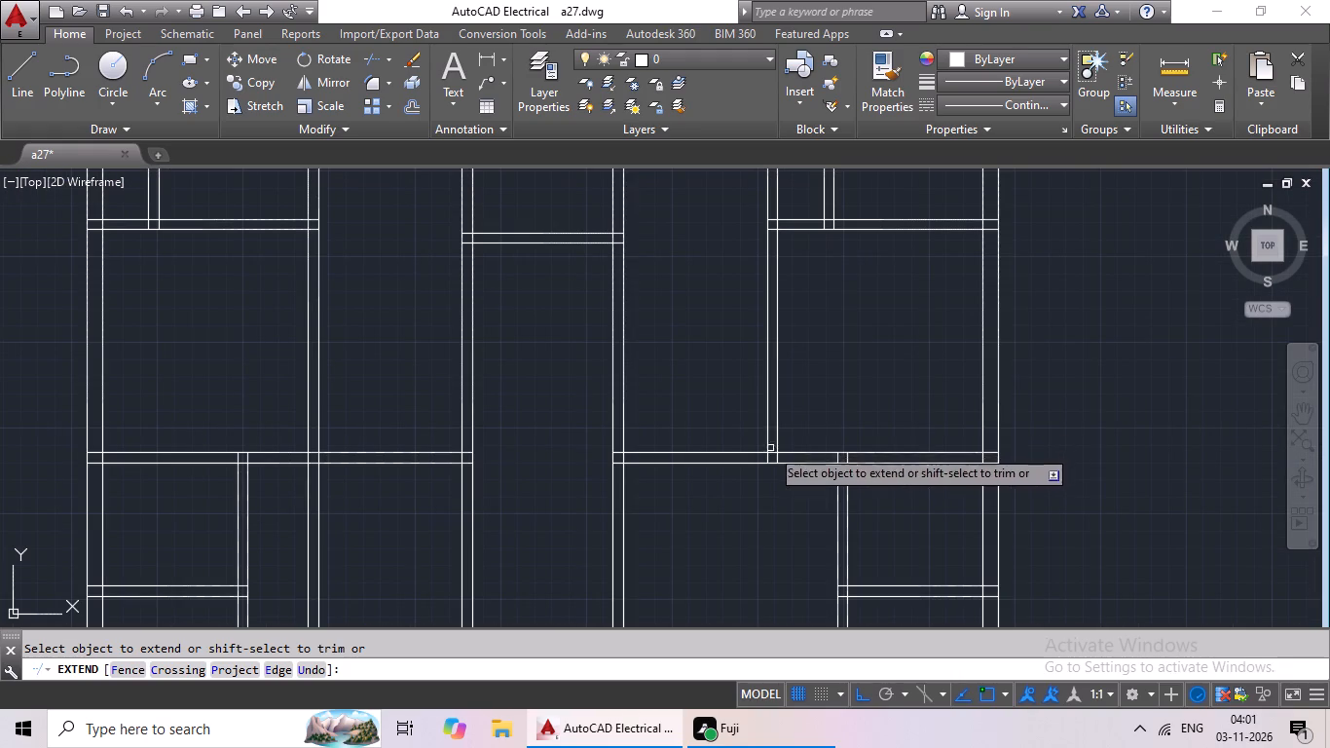
{"action": "left_click", "coordinate": [770, 448]}
{"action": "left_click_drag", "start_coordinate": [770, 442], "coordinate": [757, 424]}
{"action": "left_click", "coordinate": [752, 419]}
{"action": "left_click", "coordinate": [764, 390]}
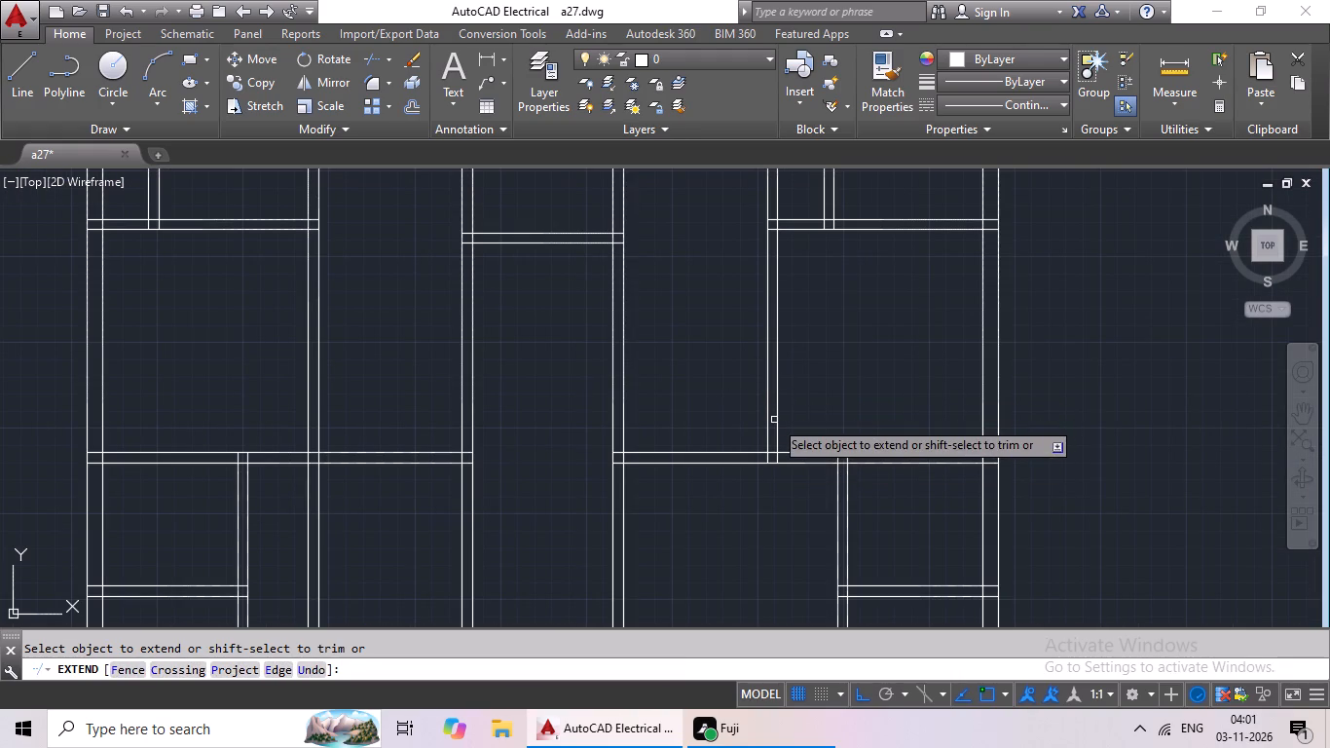
{"action": "scroll", "coordinate": [774, 420], "scroll_direction": "down", "scroll_amount": 1}
{"action": "left_click", "coordinate": [777, 430]}
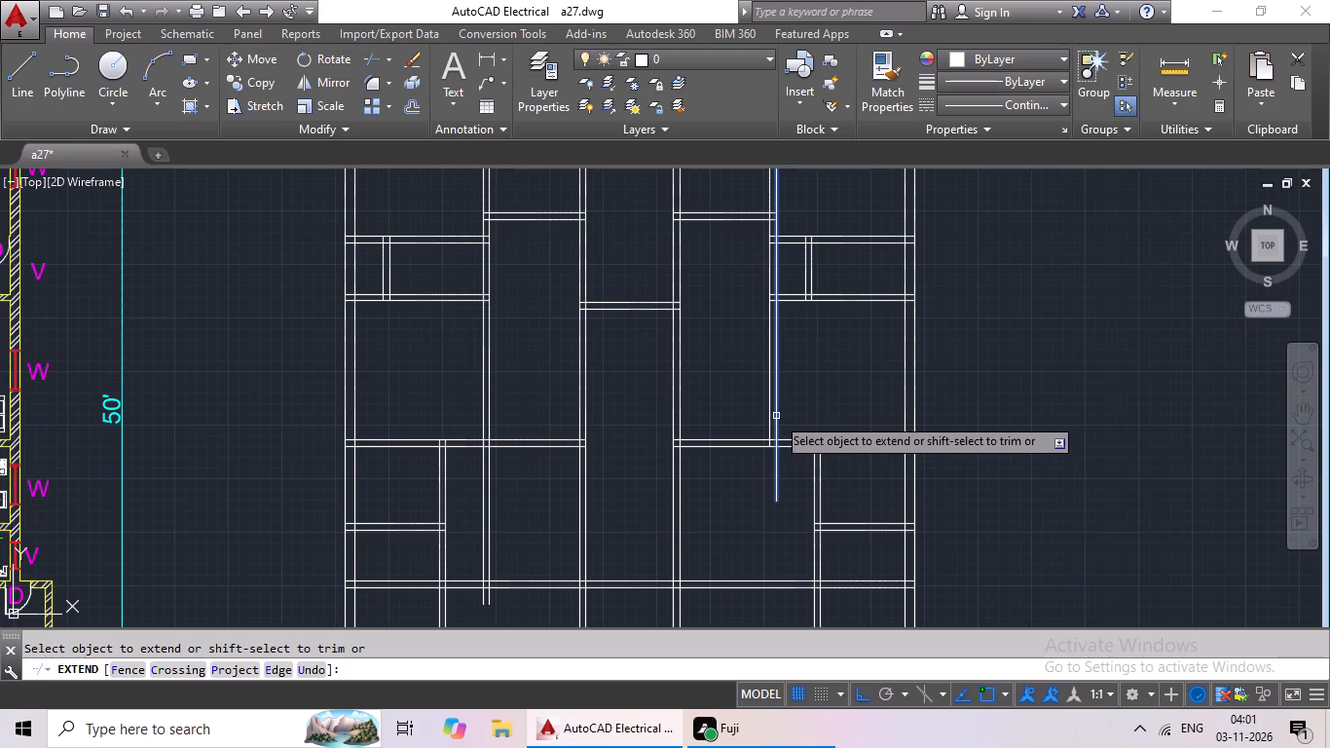
{"action": "left_click", "coordinate": [775, 415]}
{"action": "left_click", "coordinate": [773, 402]}
{"action": "left_click_drag", "start_coordinate": [770, 423], "coordinate": [768, 449]}
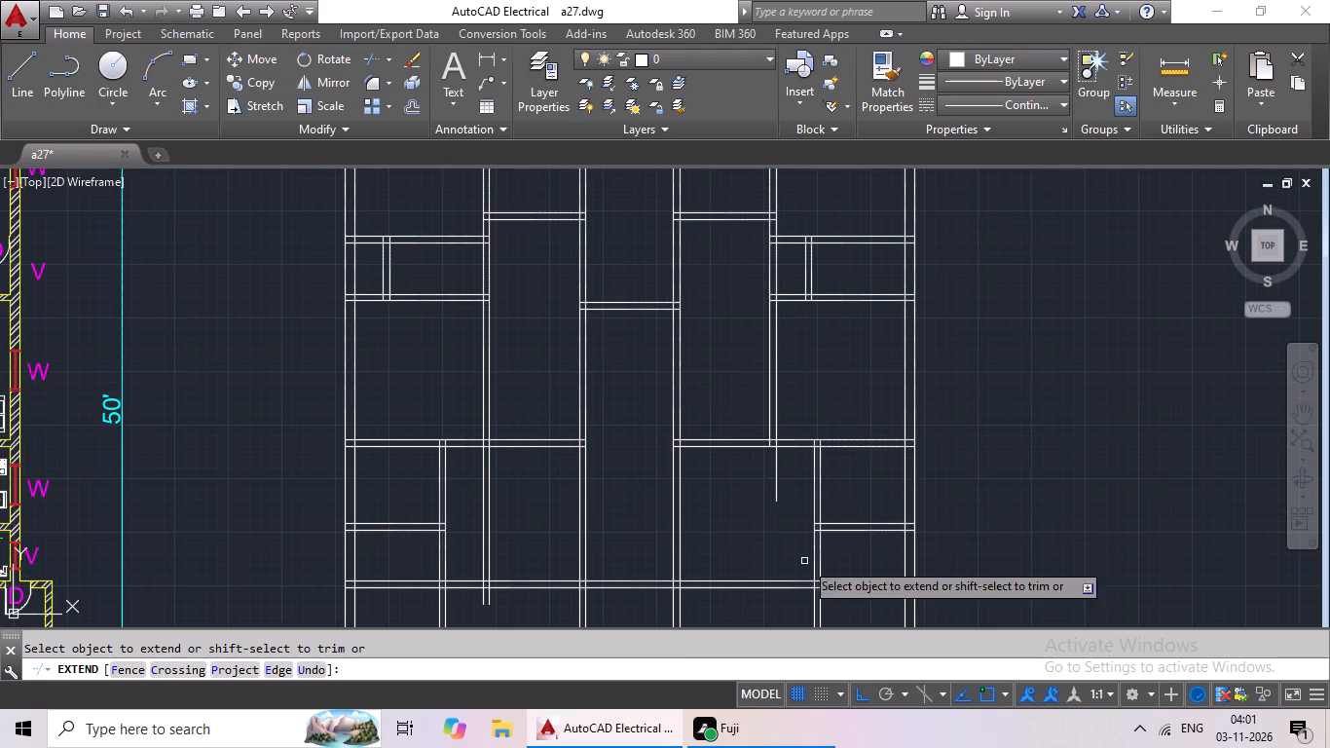
{"action": "left_click", "coordinate": [764, 423]}
{"action": "left_click_drag", "start_coordinate": [773, 446], "coordinate": [775, 479]}
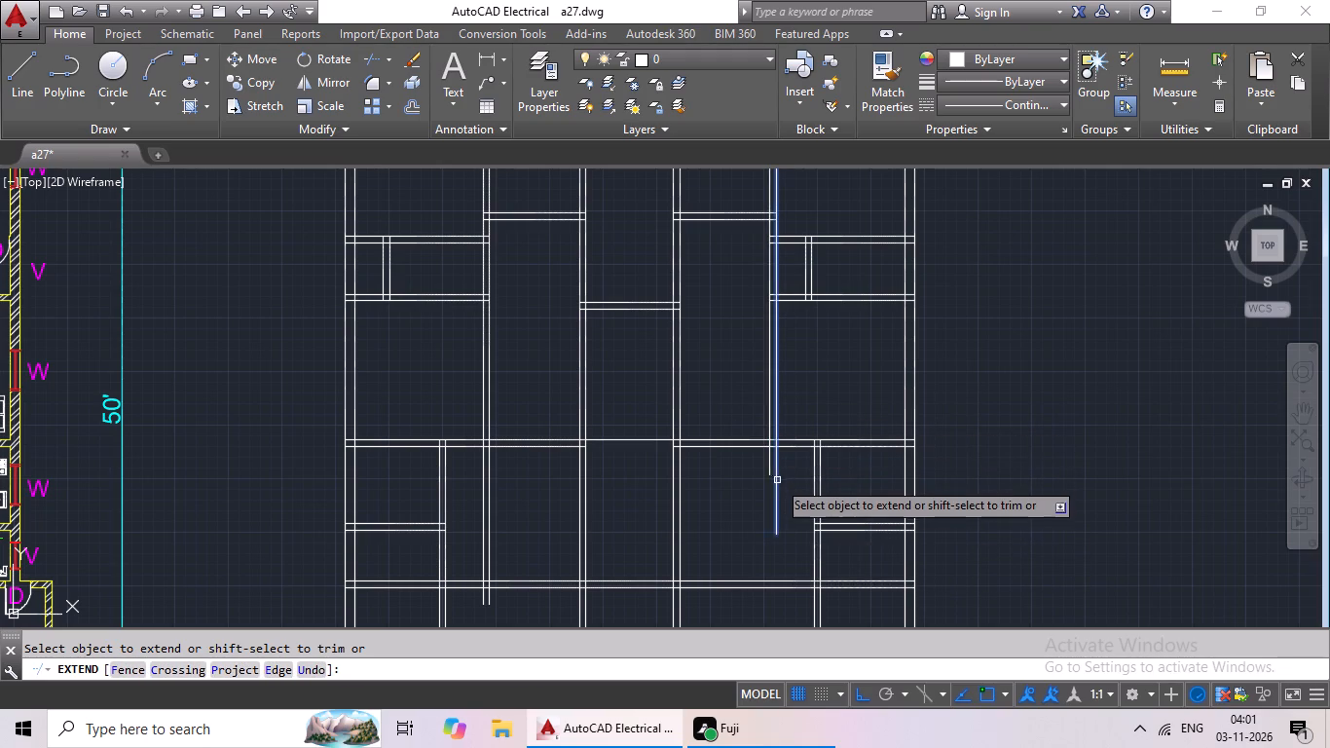
{"action": "left_click", "coordinate": [767, 445]}
{"action": "left_click", "coordinate": [769, 465]}
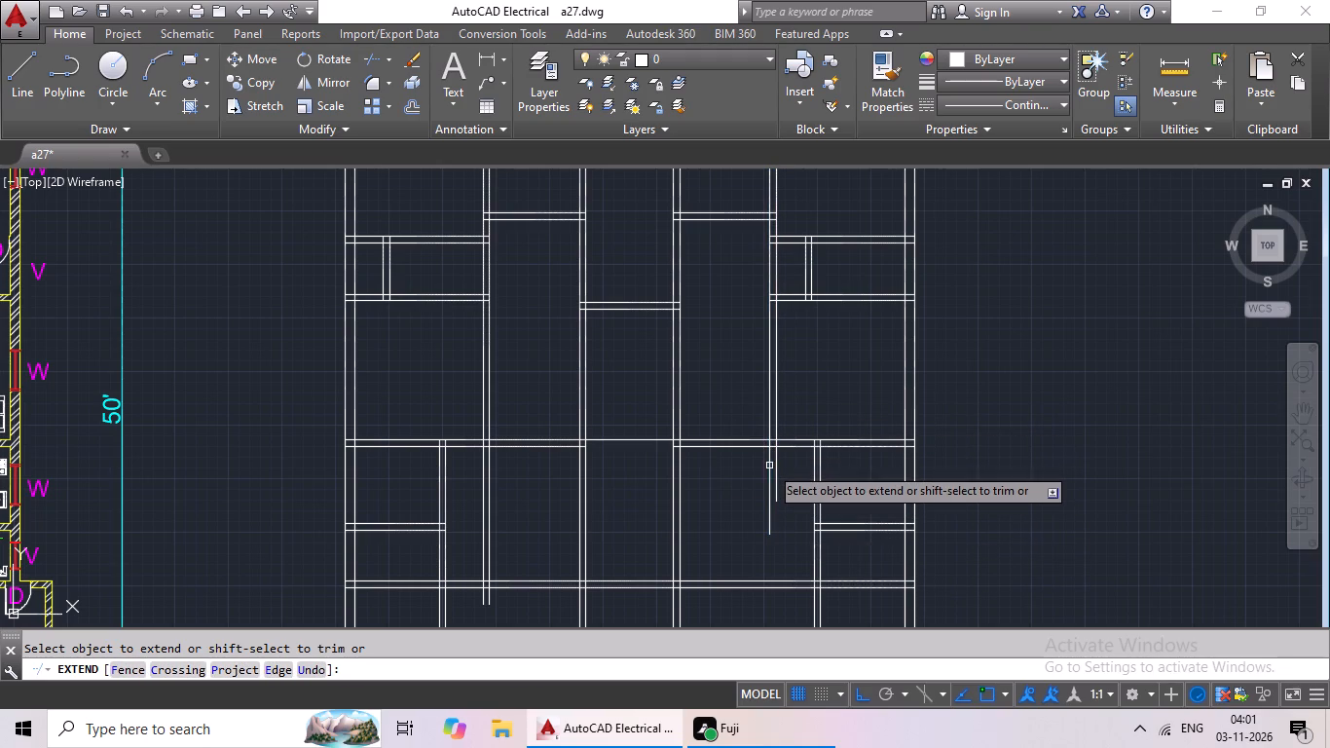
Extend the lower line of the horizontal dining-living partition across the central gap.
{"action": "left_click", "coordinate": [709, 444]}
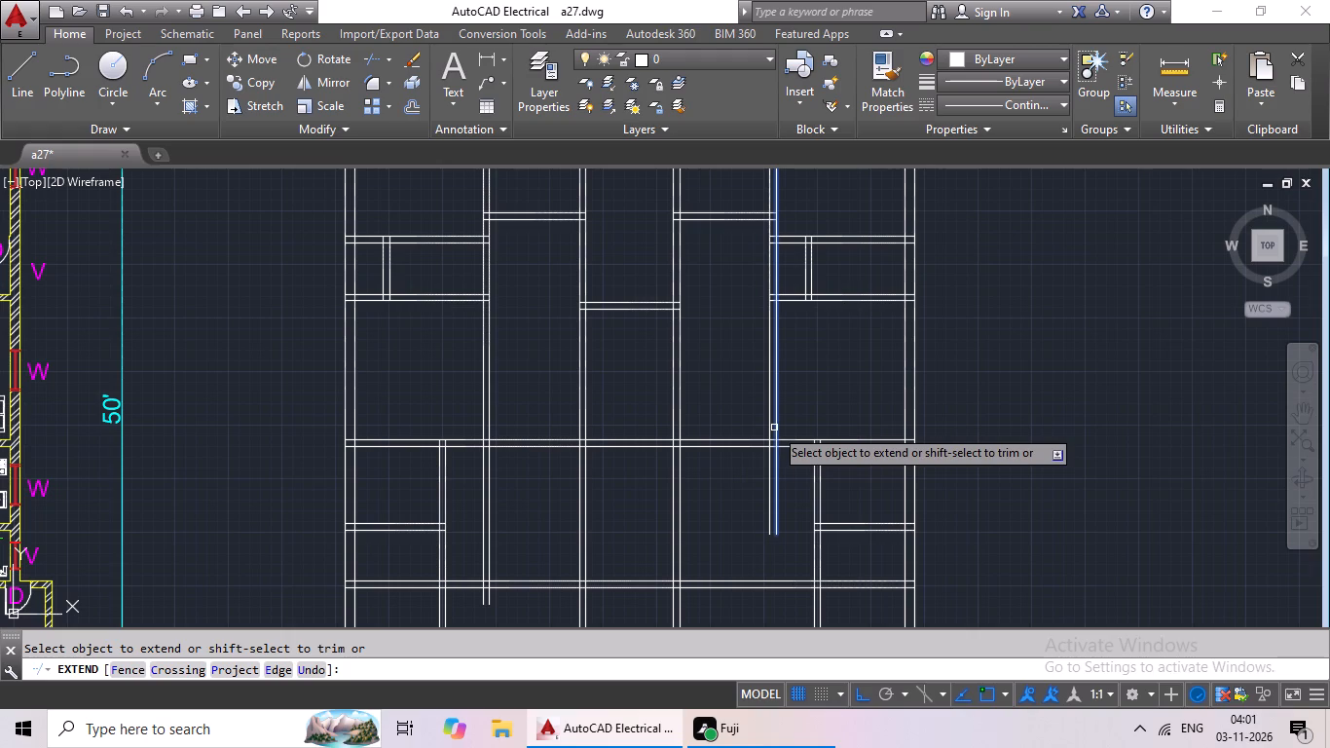
Extend both lines of the right dining-bedroom vertical partition down to the lower line of the partition above the lower bedrooms.
{"action": "left_click", "coordinate": [774, 426]}
{"action": "left_click", "coordinate": [775, 492]}
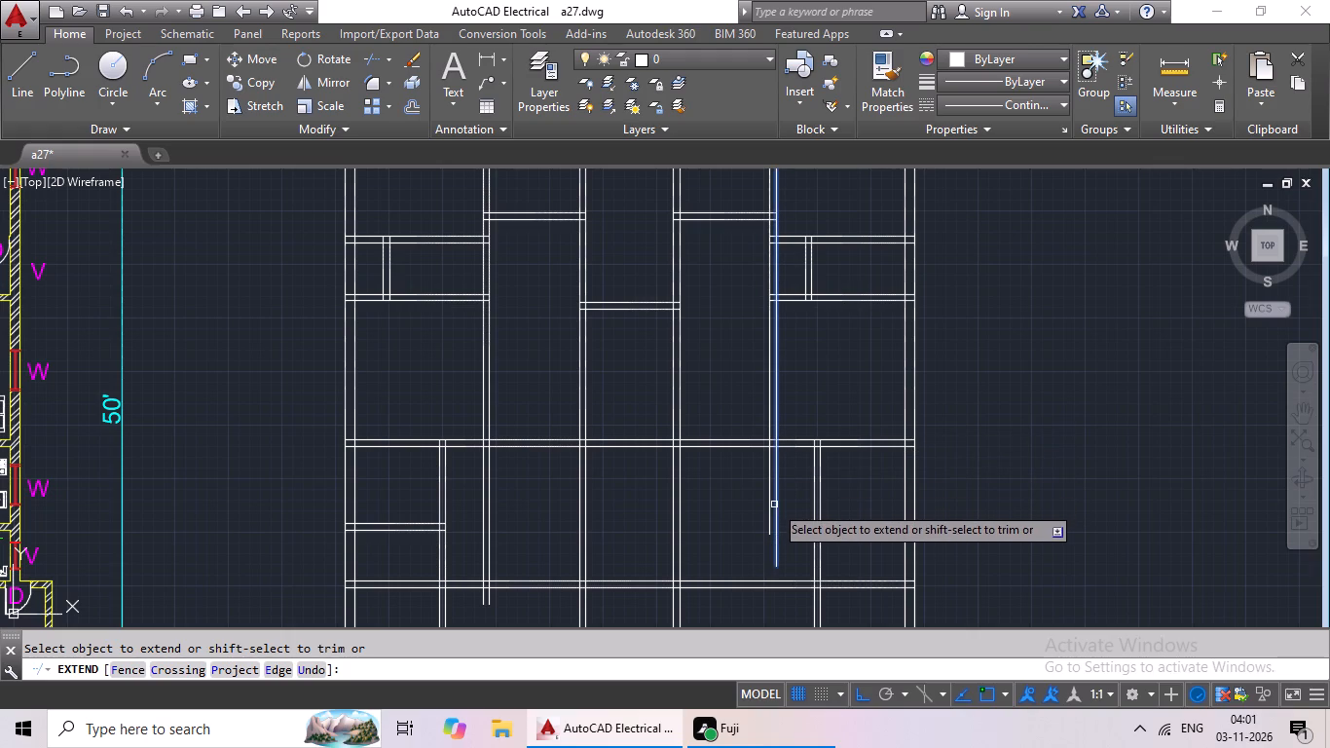
{"action": "left_click", "coordinate": [775, 505]}
{"action": "left_click", "coordinate": [766, 512]}
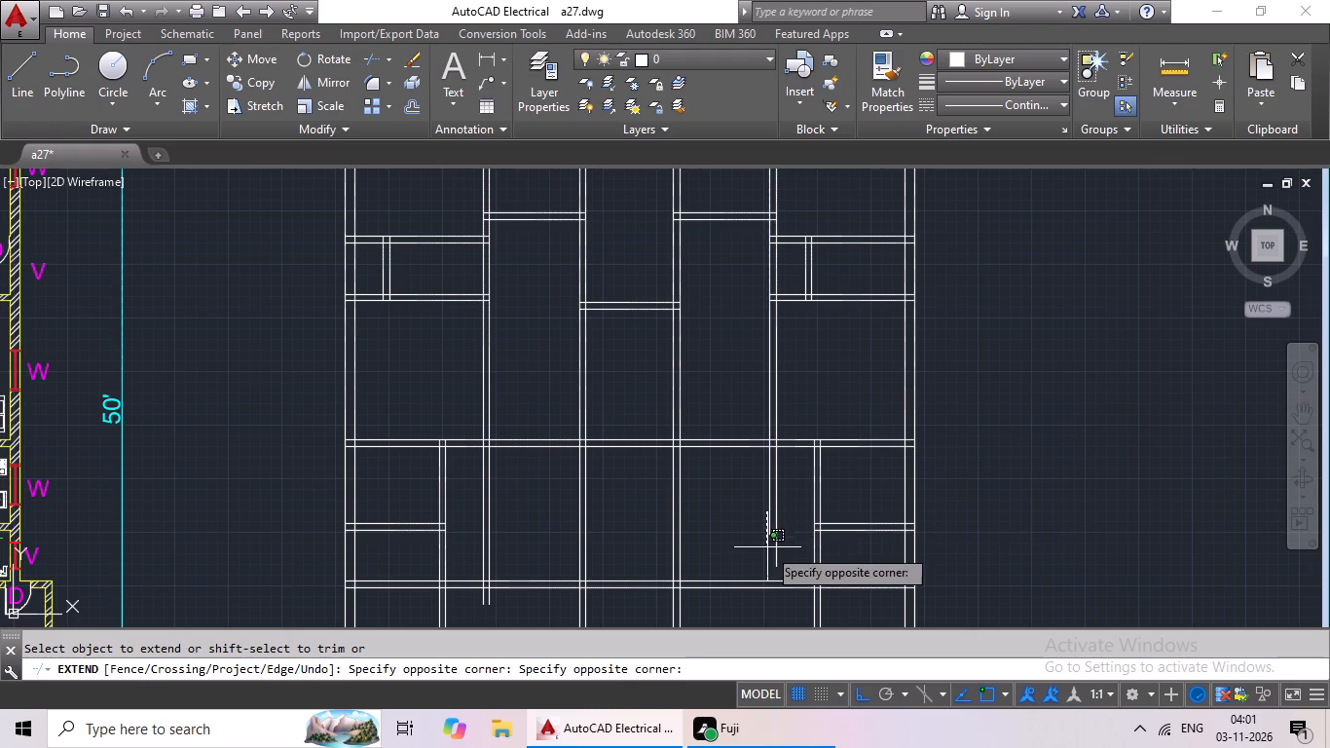
{"action": "left_click_drag", "start_coordinate": [767, 553], "coordinate": [769, 562]}
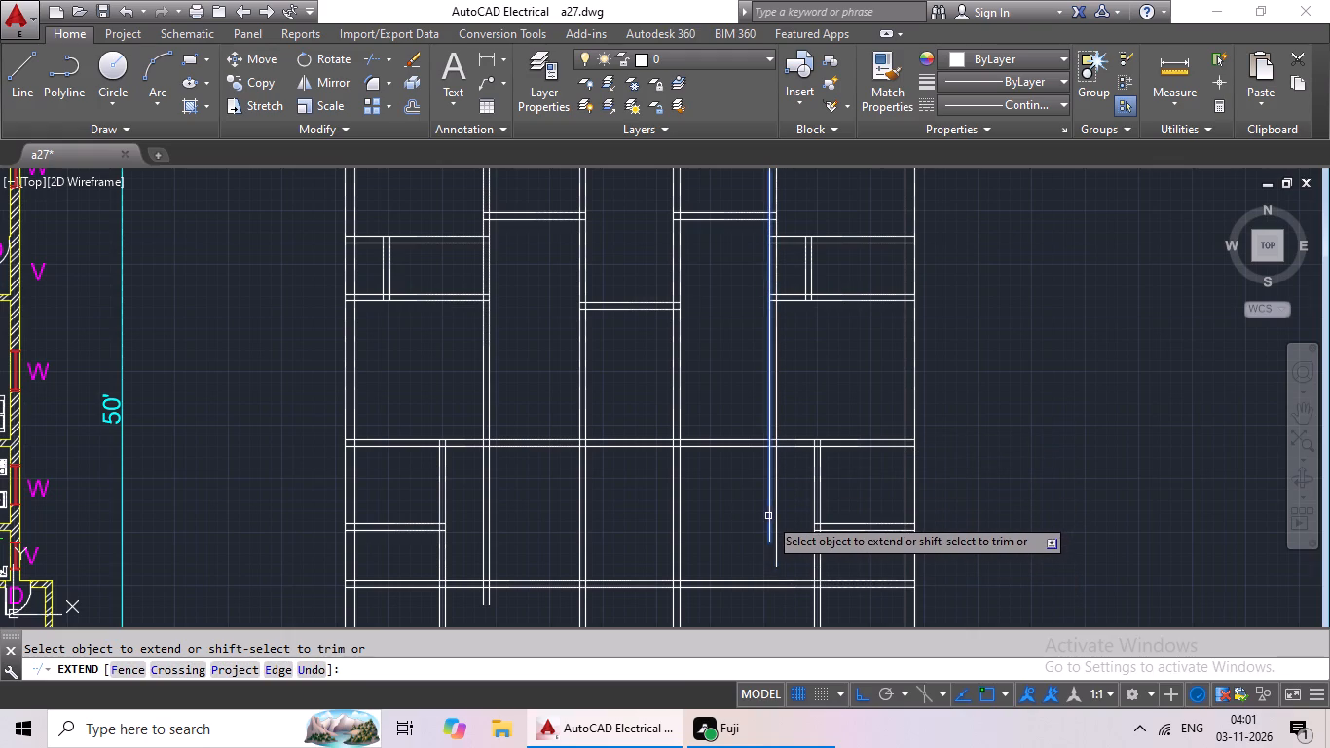
{"action": "left_click", "coordinate": [768, 516]}
{"action": "left_click", "coordinate": [771, 501]}
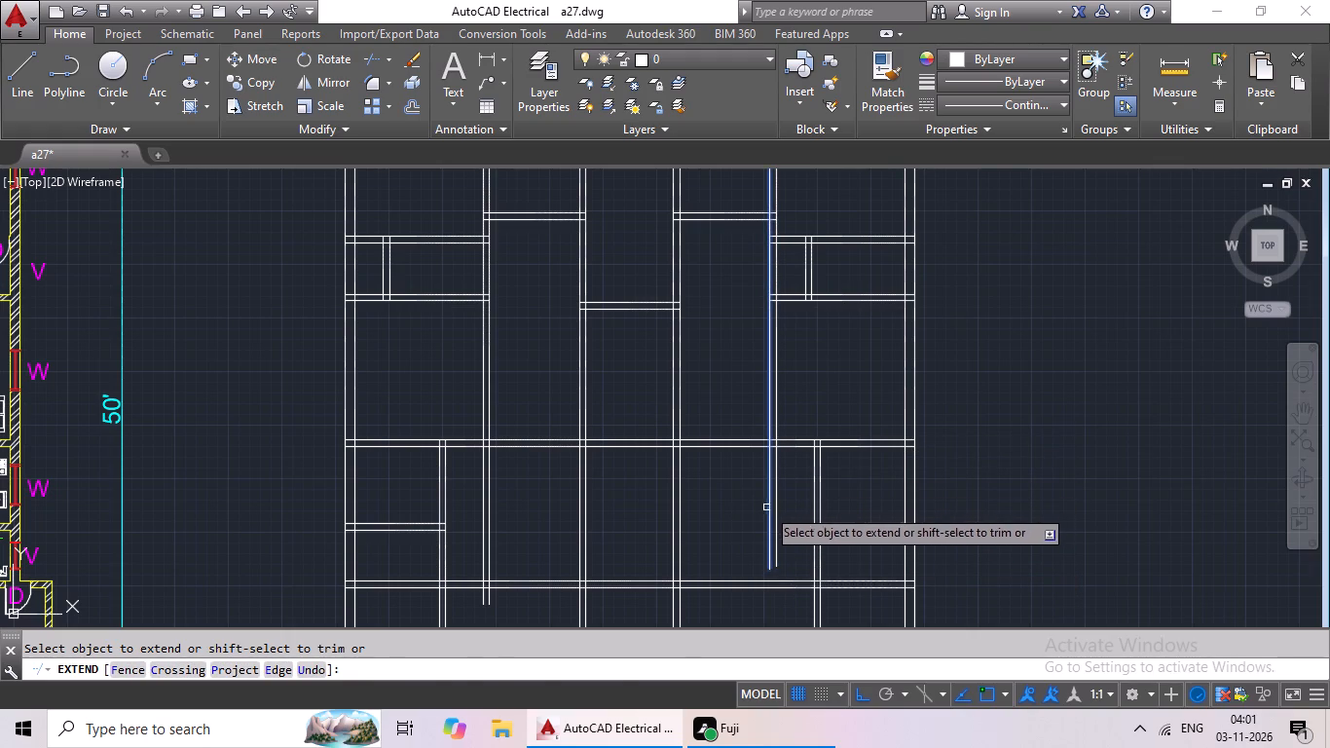
{"action": "left_click", "coordinate": [766, 507]}
{"action": "left_click_drag", "start_coordinate": [777, 537], "coordinate": [757, 557]}
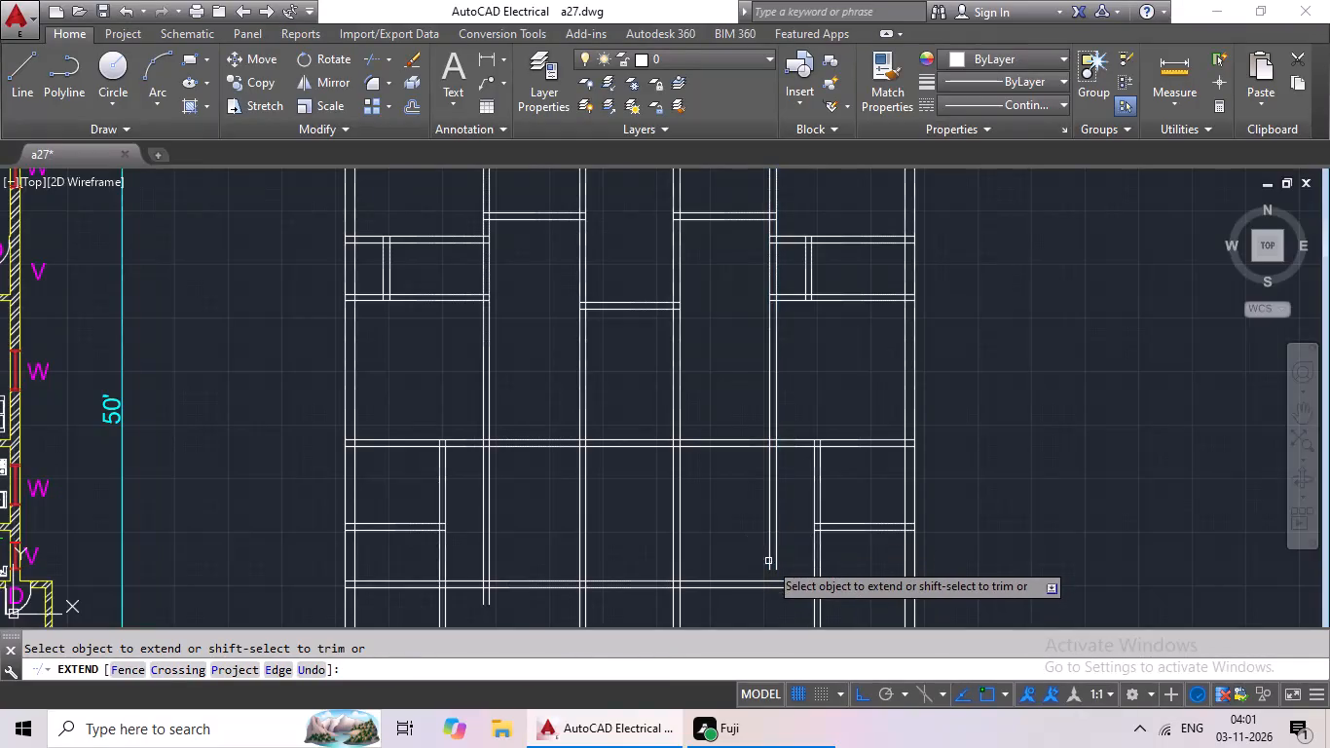
{"action": "scroll", "coordinate": [782, 562], "scroll_direction": "up", "scroll_amount": 4}
{"action": "middle_click_drag", "start_coordinate": [758, 519], "coordinate": [735, 284]}
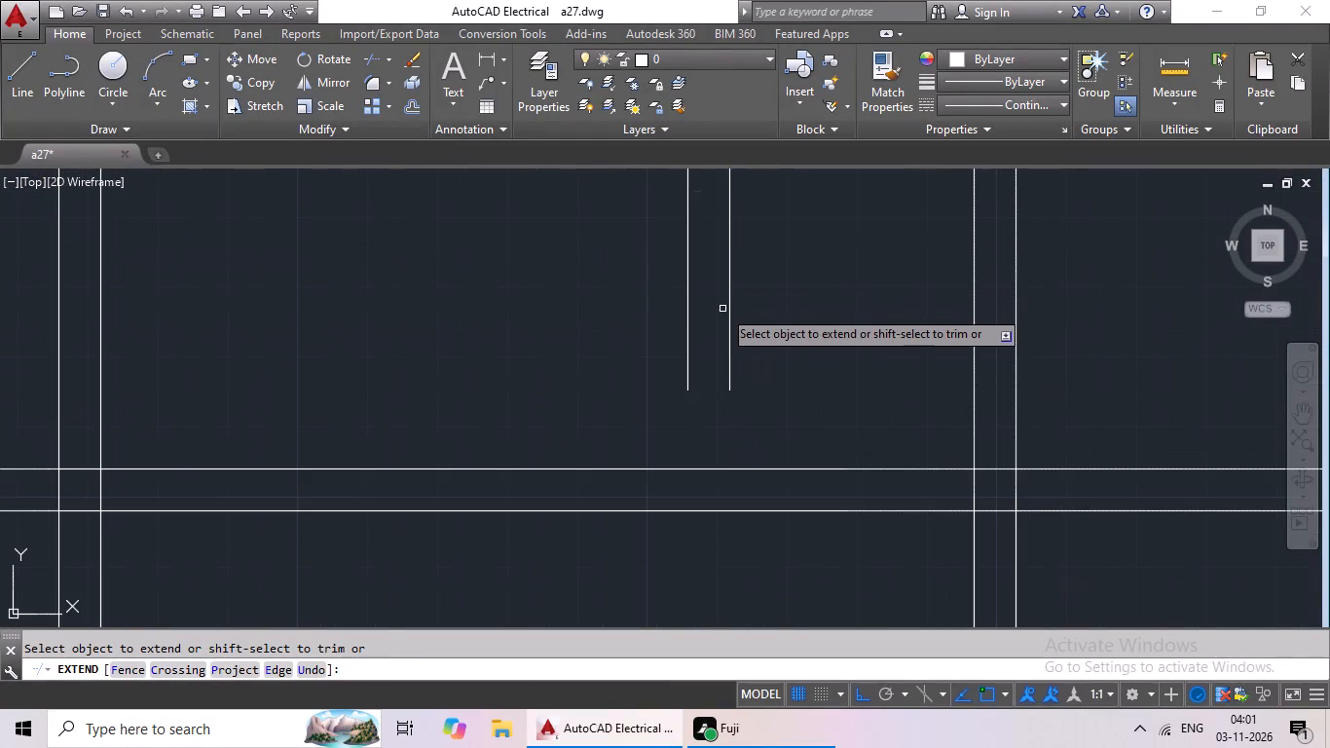
{"action": "left_click", "coordinate": [729, 296]}
{"action": "left_click_drag", "start_coordinate": [686, 338], "coordinate": [687, 348]}
{"action": "left_click", "coordinate": [689, 415]}
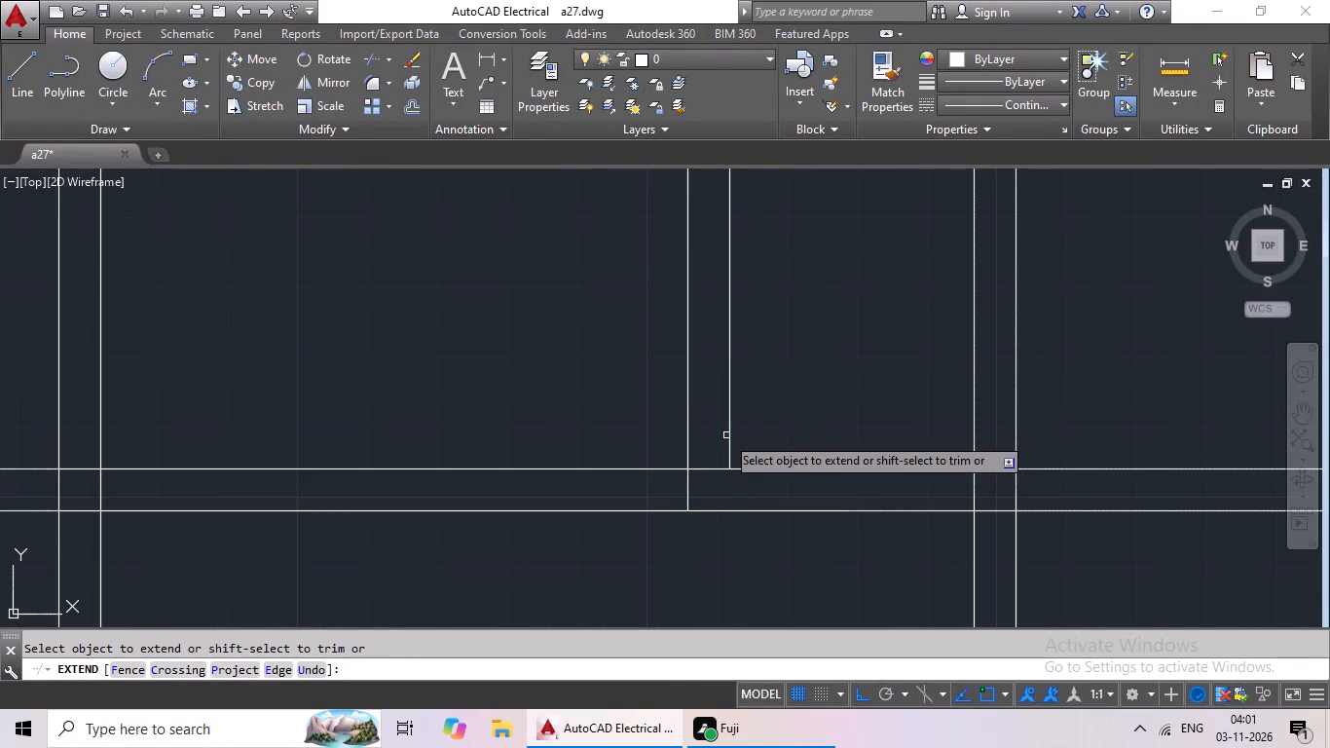
{"action": "left_click", "coordinate": [728, 426]}
Extend both lines of the right vertical partition through the lower bedroom area to the bottom outer wall.
{"action": "scroll", "coordinate": [739, 439], "scroll_direction": "down", "scroll_amount": 2}
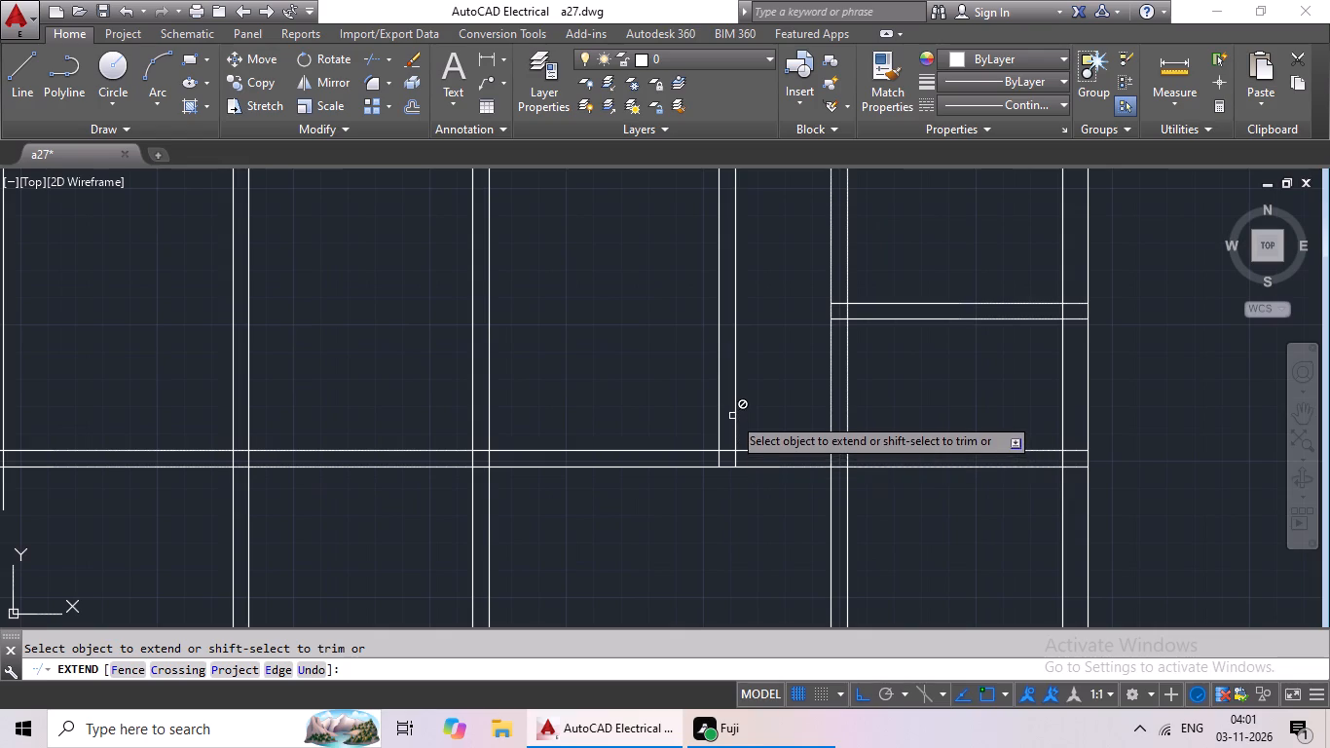
{"action": "scroll", "coordinate": [732, 416], "scroll_direction": "down", "scroll_amount": 2}
{"action": "left_click", "coordinate": [732, 412]}
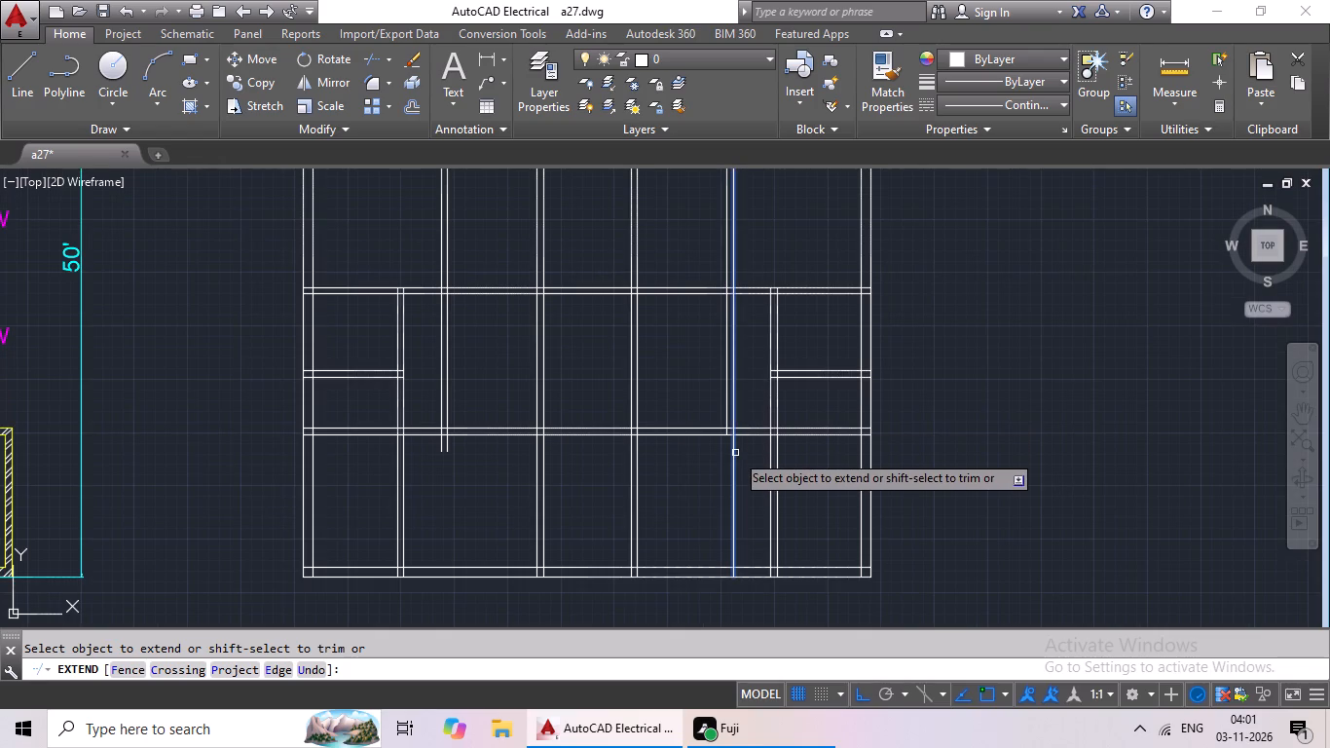
{"action": "left_click", "coordinate": [735, 453]}
{"action": "left_click", "coordinate": [729, 424]}
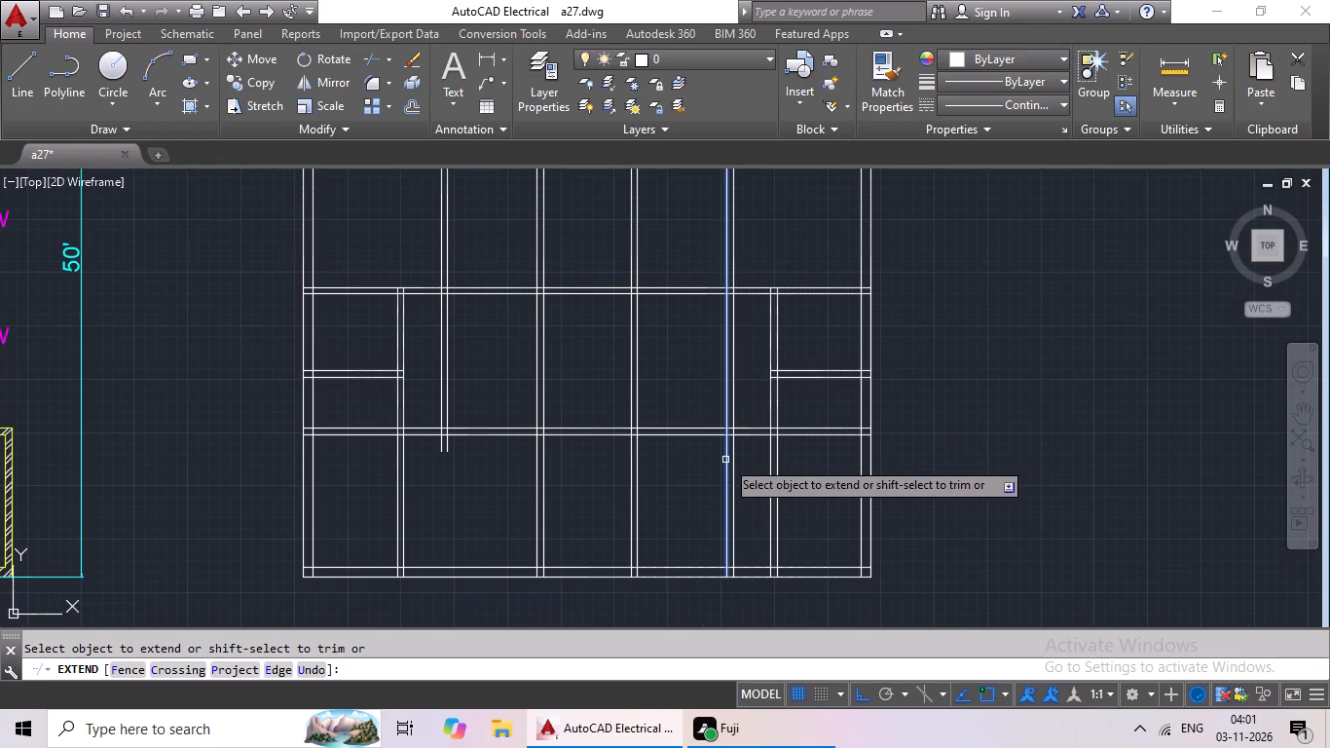
{"action": "left_click", "coordinate": [725, 460]}
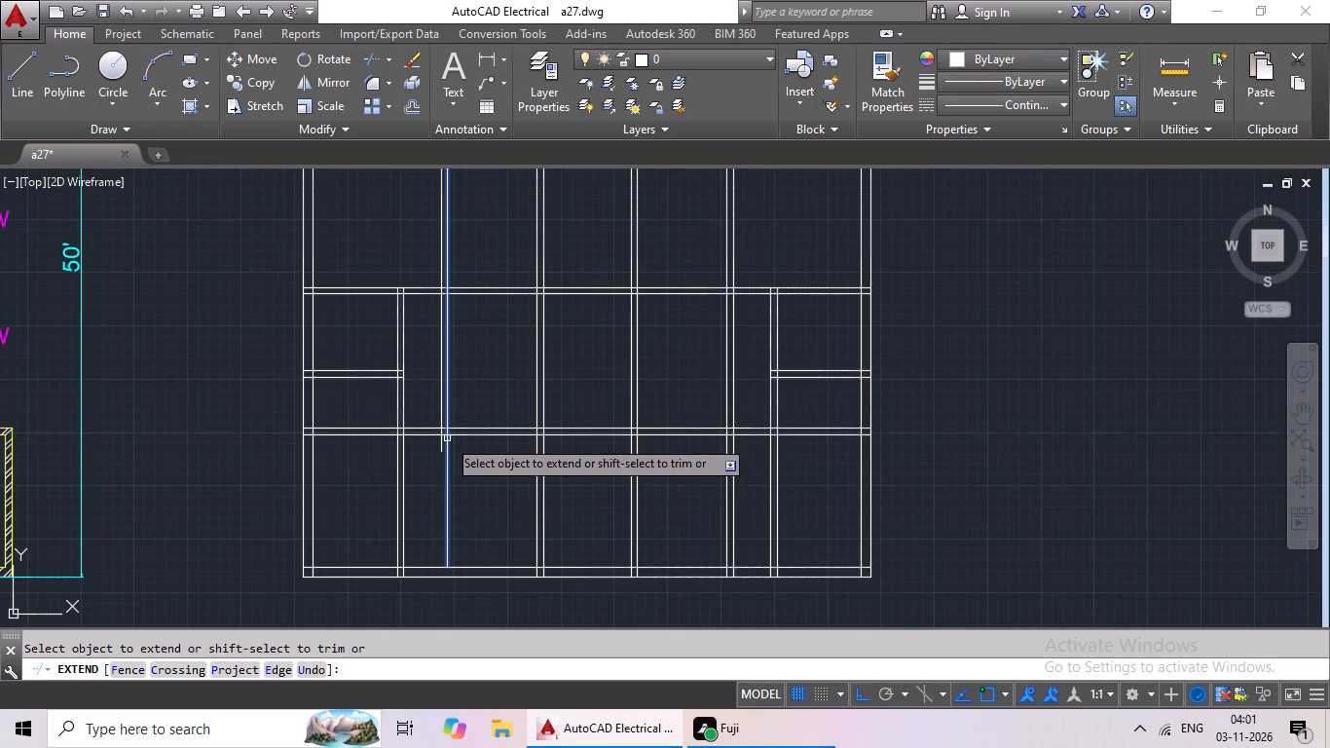
Extend both lines of the left dining-bedroom vertical partition through the lower bedroom area to the bottom outer wall.
{"action": "left_click", "coordinate": [447, 438]}
{"action": "left_click", "coordinate": [440, 443]}
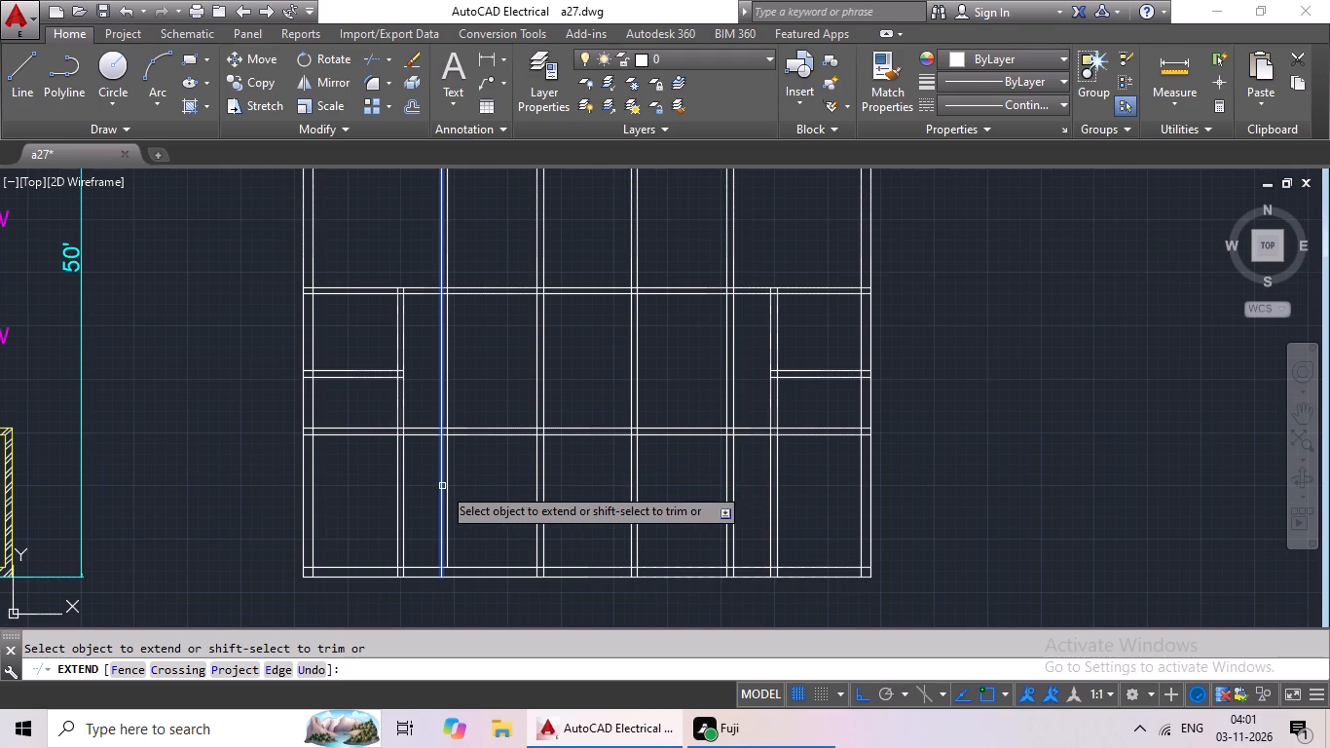
{"action": "left_click_drag", "start_coordinate": [442, 486], "coordinate": [444, 500]}
{"action": "left_click", "coordinate": [446, 530]}
{"action": "scroll", "coordinate": [502, 497], "scroll_direction": "down", "scroll_amount": 1}
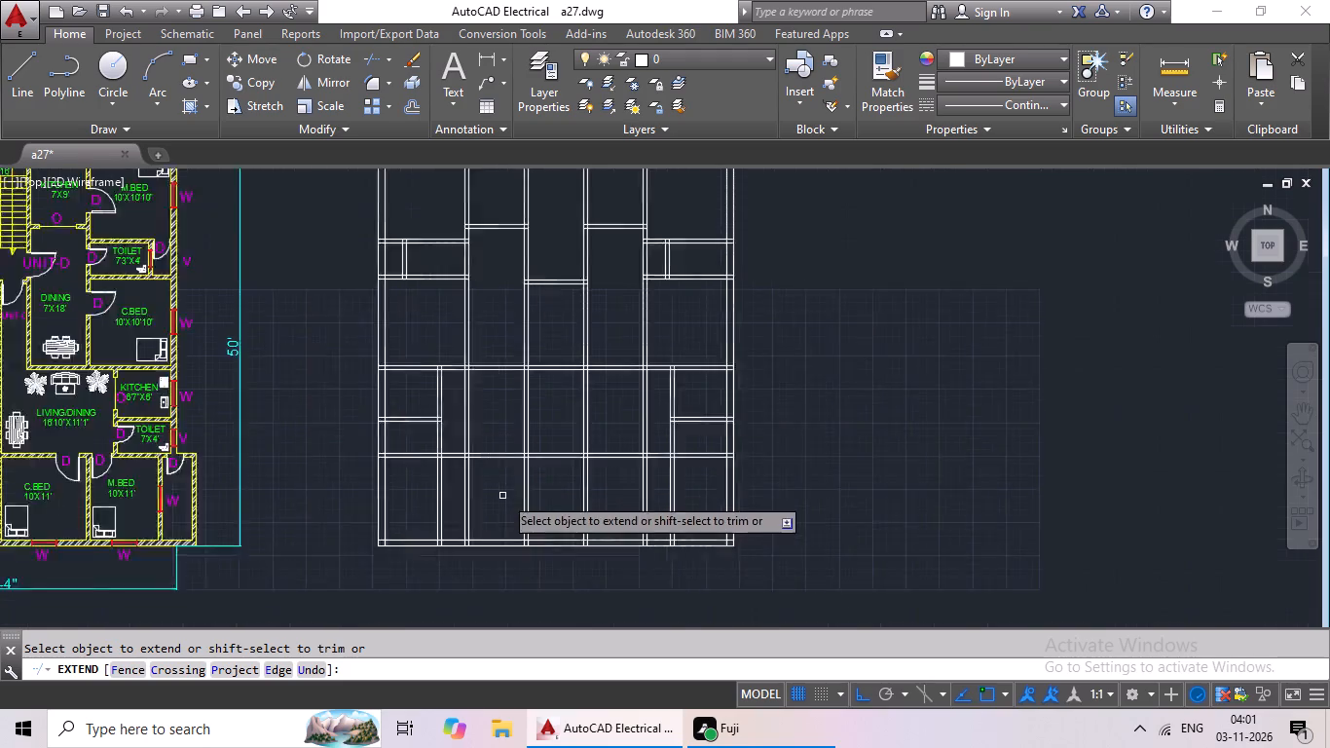
{"action": "scroll", "coordinate": [503, 496], "scroll_direction": "down", "scroll_amount": 1}
{"action": "middle_click_drag", "start_coordinate": [508, 487], "coordinate": [544, 458]}
{"action": "middle_click_drag", "start_coordinate": [539, 467], "coordinate": [606, 404]}
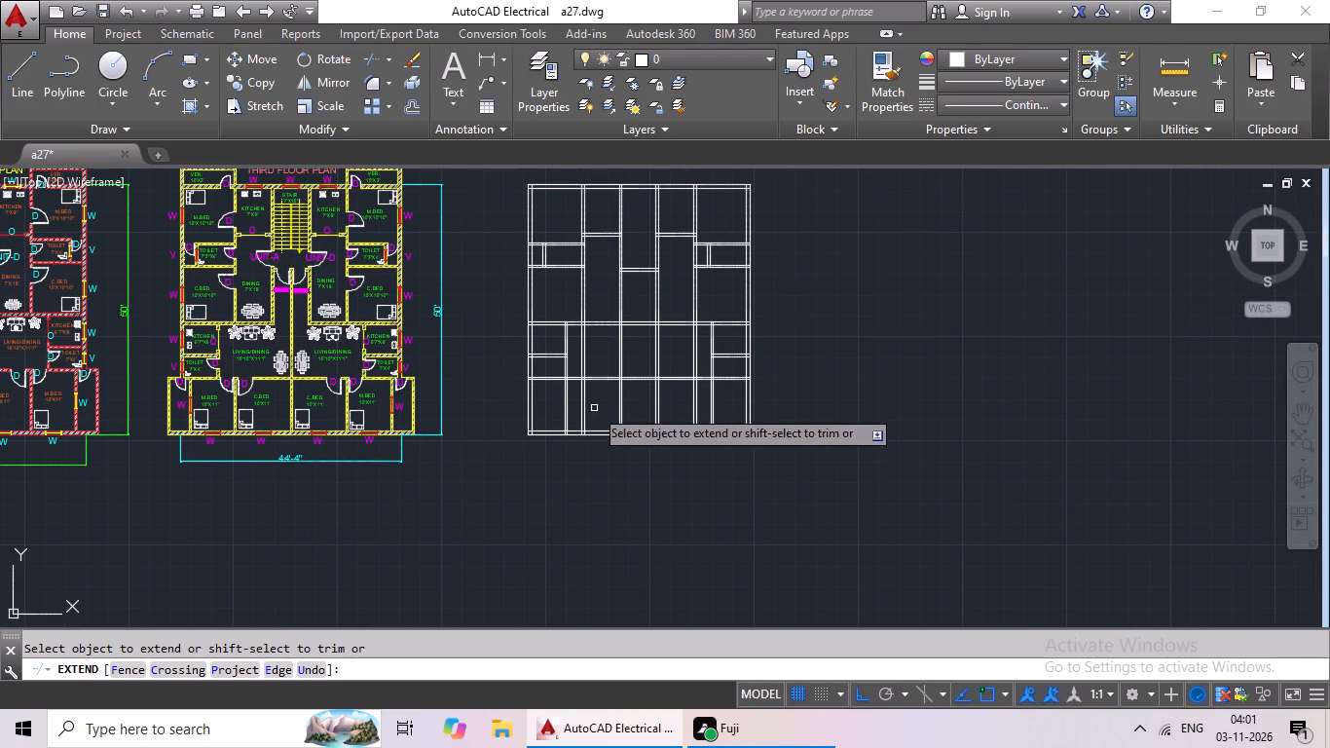
{"action": "scroll", "coordinate": [632, 401], "scroll_direction": "up", "scroll_amount": 1}
{"action": "middle_click_drag", "start_coordinate": [632, 397], "coordinate": [661, 386]}
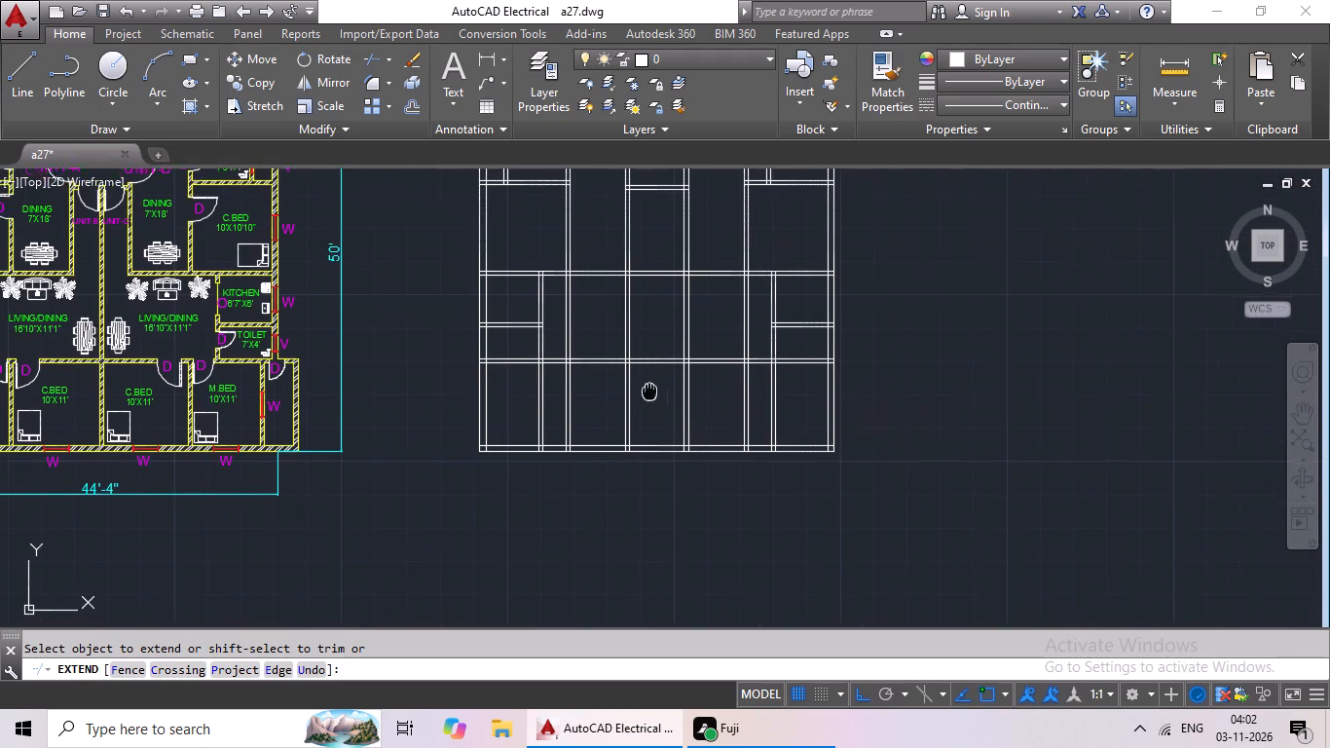
{"action": "middle_click_drag", "start_coordinate": [661, 386], "coordinate": [701, 362]}
{"action": "scroll", "coordinate": [702, 361], "scroll_direction": "up", "scroll_amount": 2}
{"action": "scroll", "coordinate": [702, 361], "scroll_direction": "down", "scroll_amount": 2}
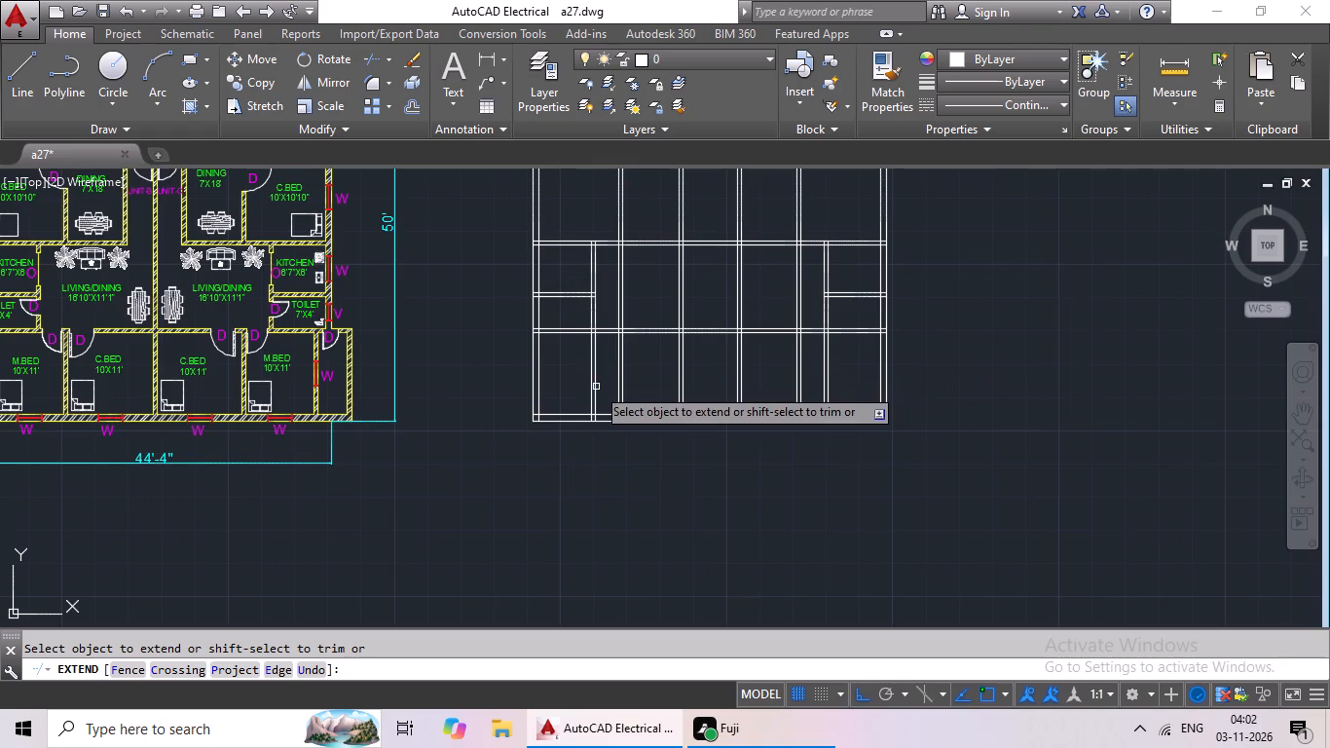
{"action": "middle_click_drag", "start_coordinate": [596, 387], "coordinate": [691, 356]}
{"action": "key", "text": "Escape"}
{"action": "key", "text": "Escape"}
{"action": "key", "text": "Escape"}
{"action": "key", "text": "Escape"}
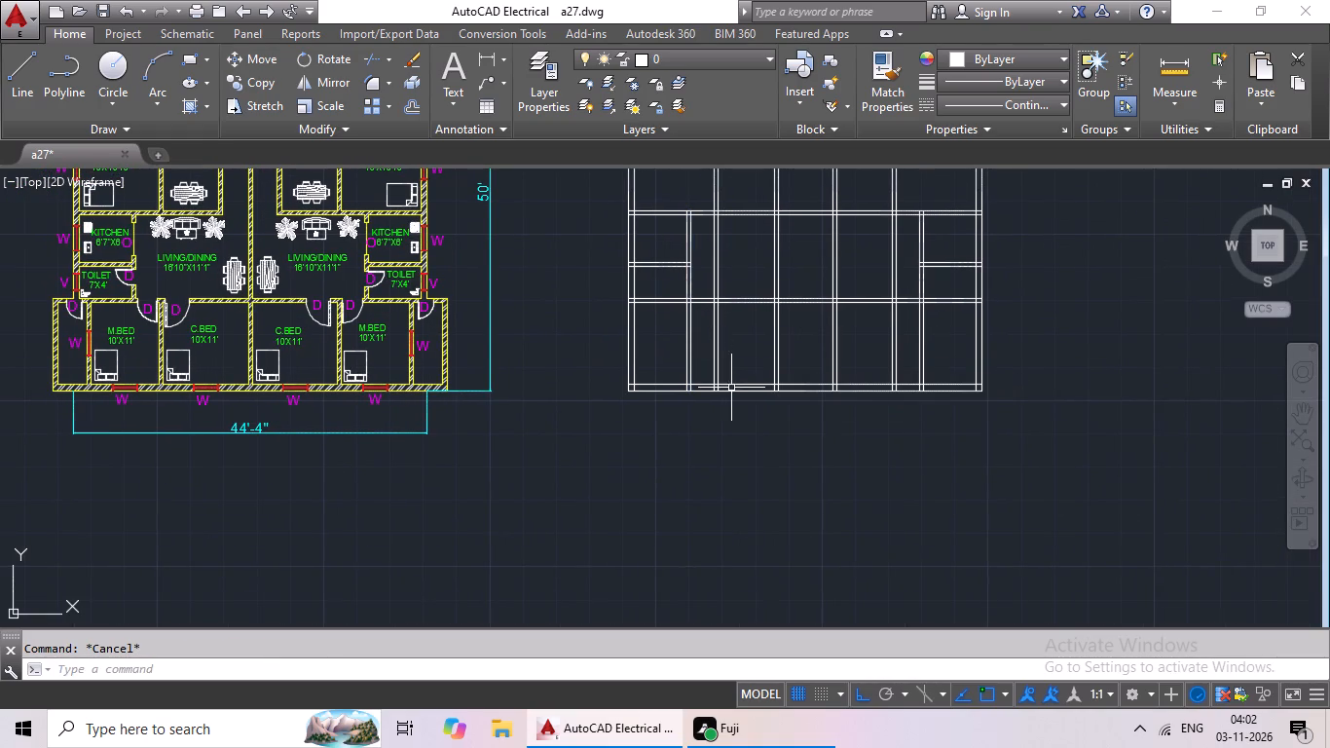
{"action": "key", "text": "Escape"}
{"action": "key", "text": "Escape"}
Trim the left and right kitchen/toilet vertical partitions out of the lower bedroom area, below the horizontal partition.
{"action": "key", "text": "t"}
{"action": "key", "text": "r"}
{"action": "key", "text": "space"}
{"action": "key", "text": "space"}
{"action": "scroll", "coordinate": [693, 306], "scroll_direction": "up", "scroll_amount": 3}
{"action": "left_click_drag", "start_coordinate": [715, 305], "coordinate": [650, 469]}
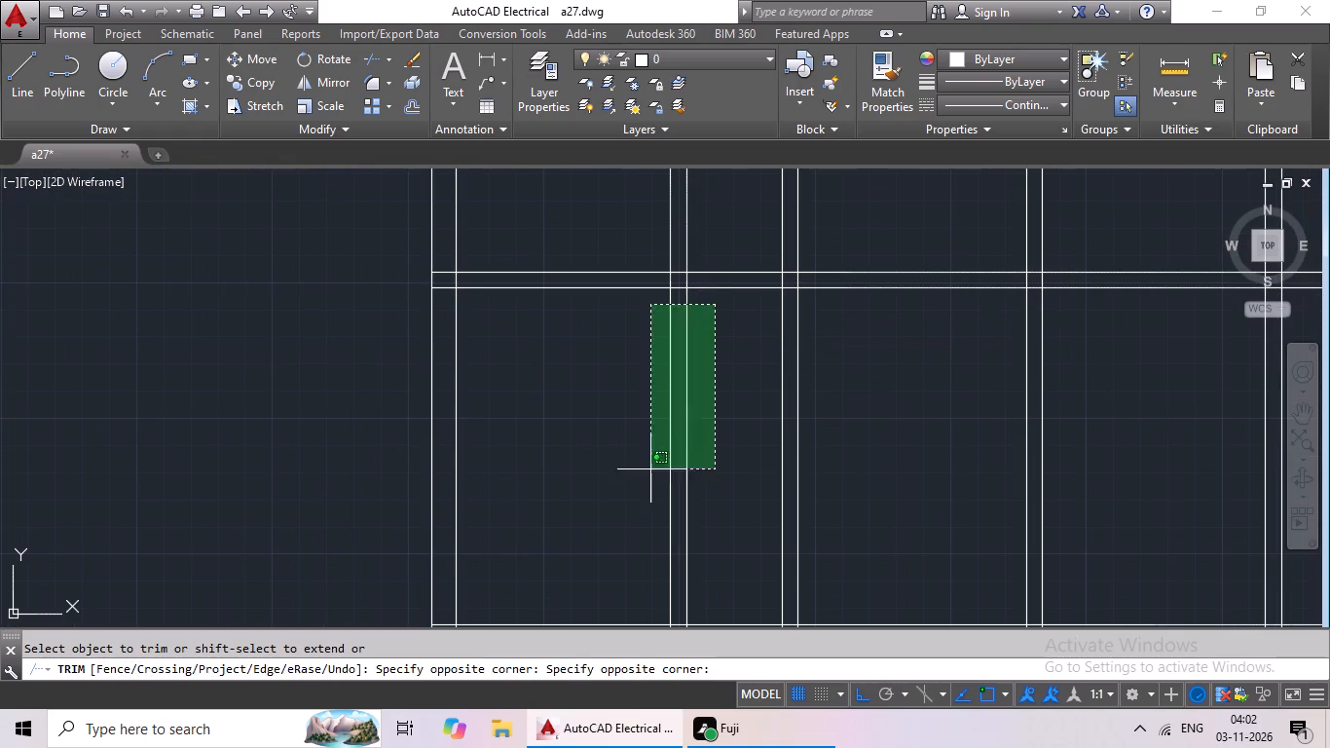
{"action": "left_click_drag", "start_coordinate": [650, 469], "coordinate": [636, 495]}
{"action": "scroll", "coordinate": [754, 430], "scroll_direction": "down", "scroll_amount": 2}
{"action": "middle_click_drag", "start_coordinate": [893, 447], "coordinate": [655, 464]}
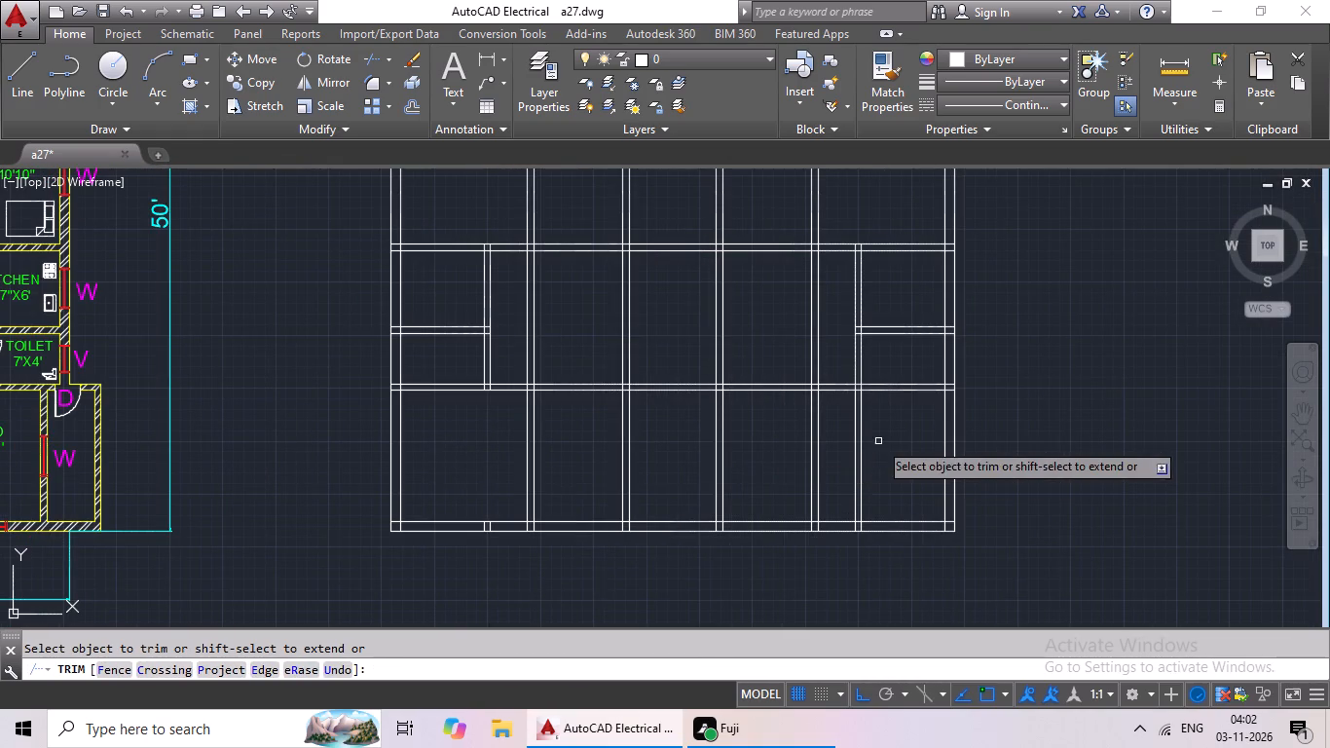
{"action": "scroll", "coordinate": [857, 418], "scroll_direction": "up", "scroll_amount": 3}
{"action": "left_click_drag", "start_coordinate": [976, 363], "coordinate": [944, 390]}
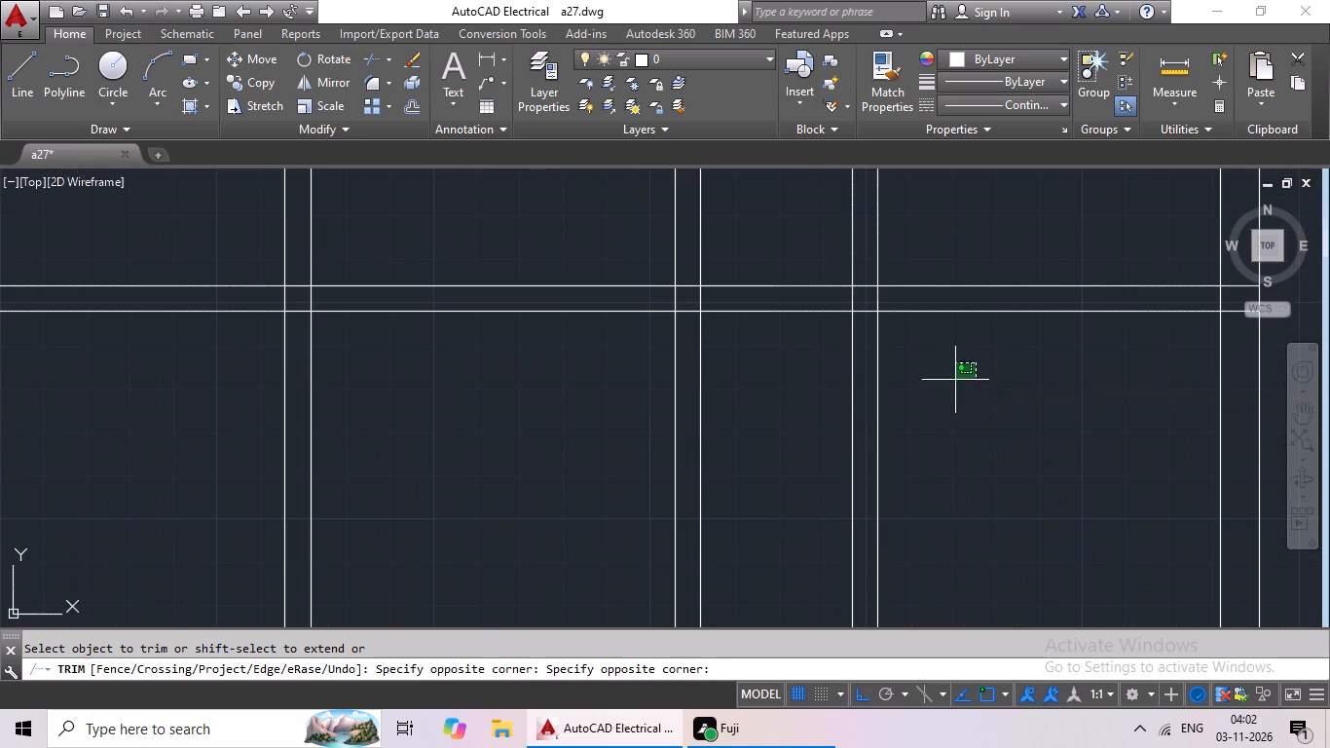
{"action": "left_click_drag", "start_coordinate": [944, 390], "coordinate": [815, 578]}
{"action": "left_click", "coordinate": [820, 568]}
{"action": "scroll", "coordinate": [896, 489], "scroll_direction": "down", "scroll_amount": 2}
Trim the horizontal dining-living partition lines out of the gap between the two central vertical partitions.
{"action": "middle_click_drag", "start_coordinate": [703, 504], "coordinate": [718, 452]}
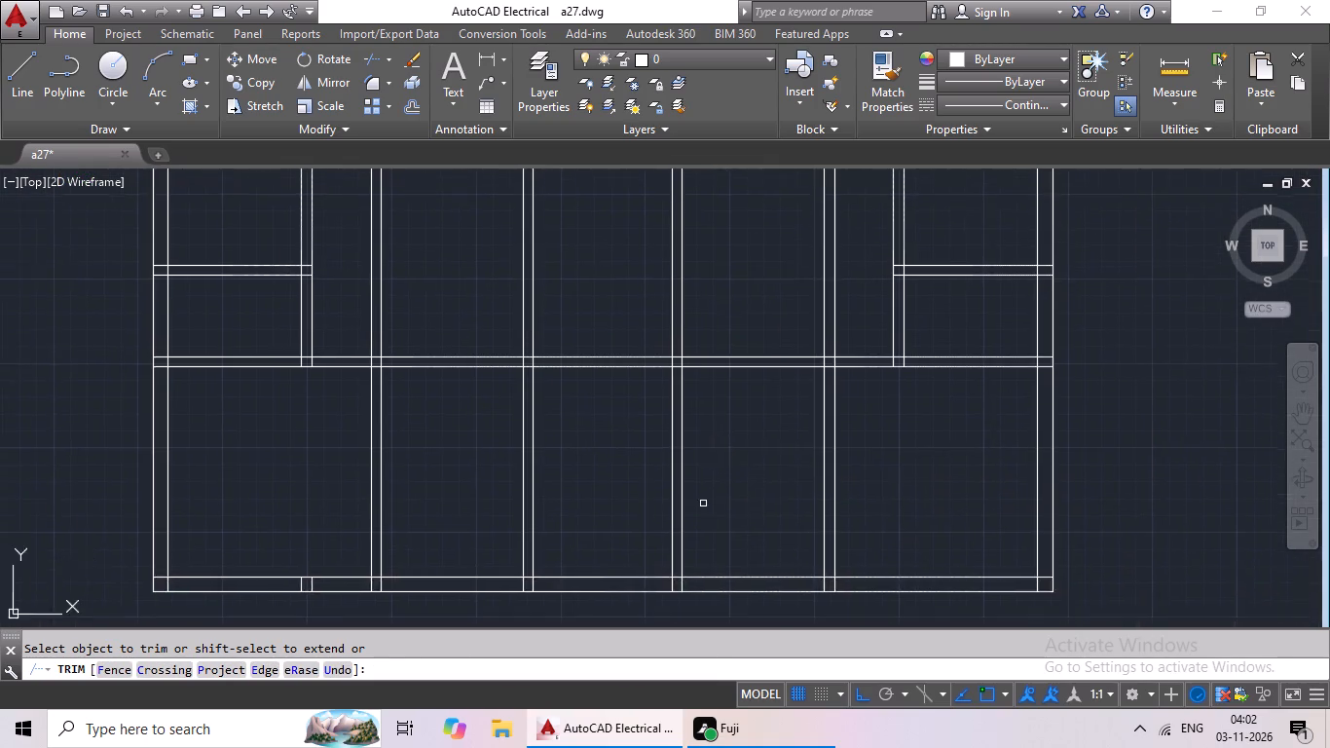
{"action": "scroll", "coordinate": [720, 449], "scroll_direction": "down", "scroll_amount": 2}
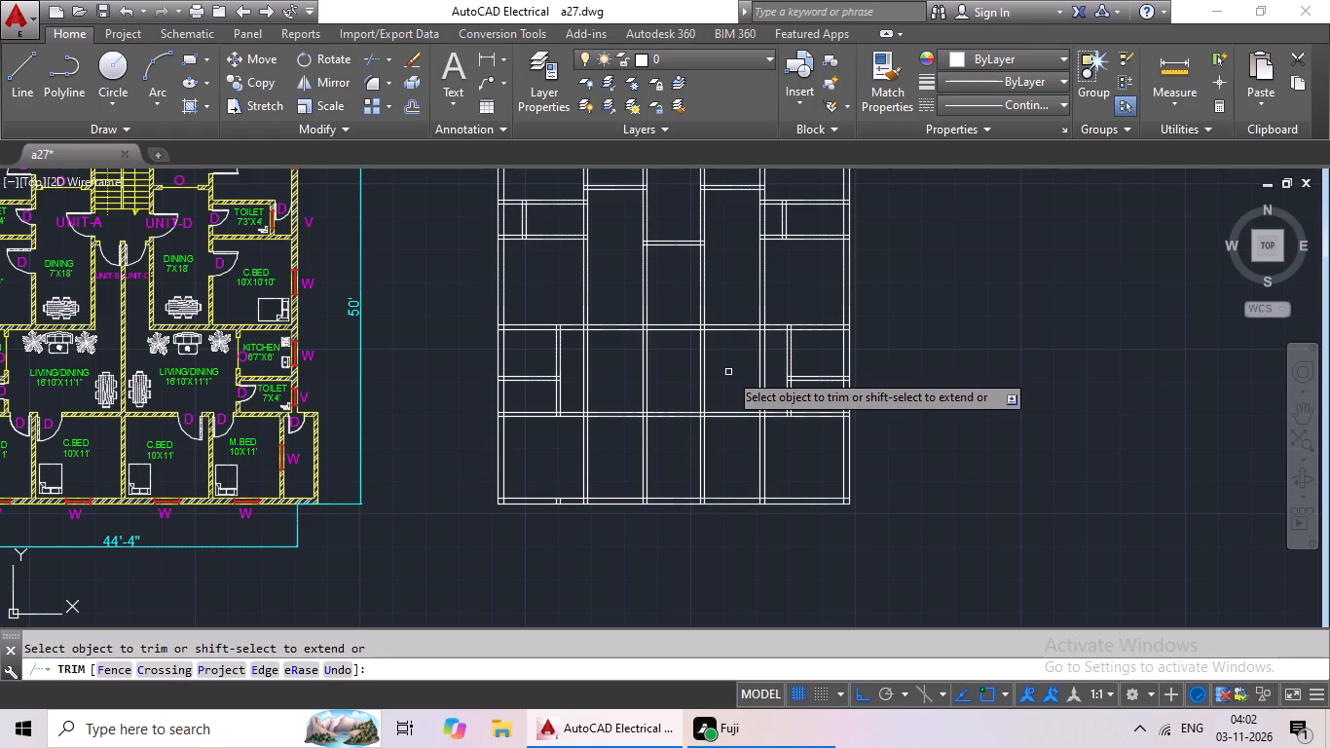
{"action": "middle_click_drag", "start_coordinate": [730, 372], "coordinate": [722, 418]}
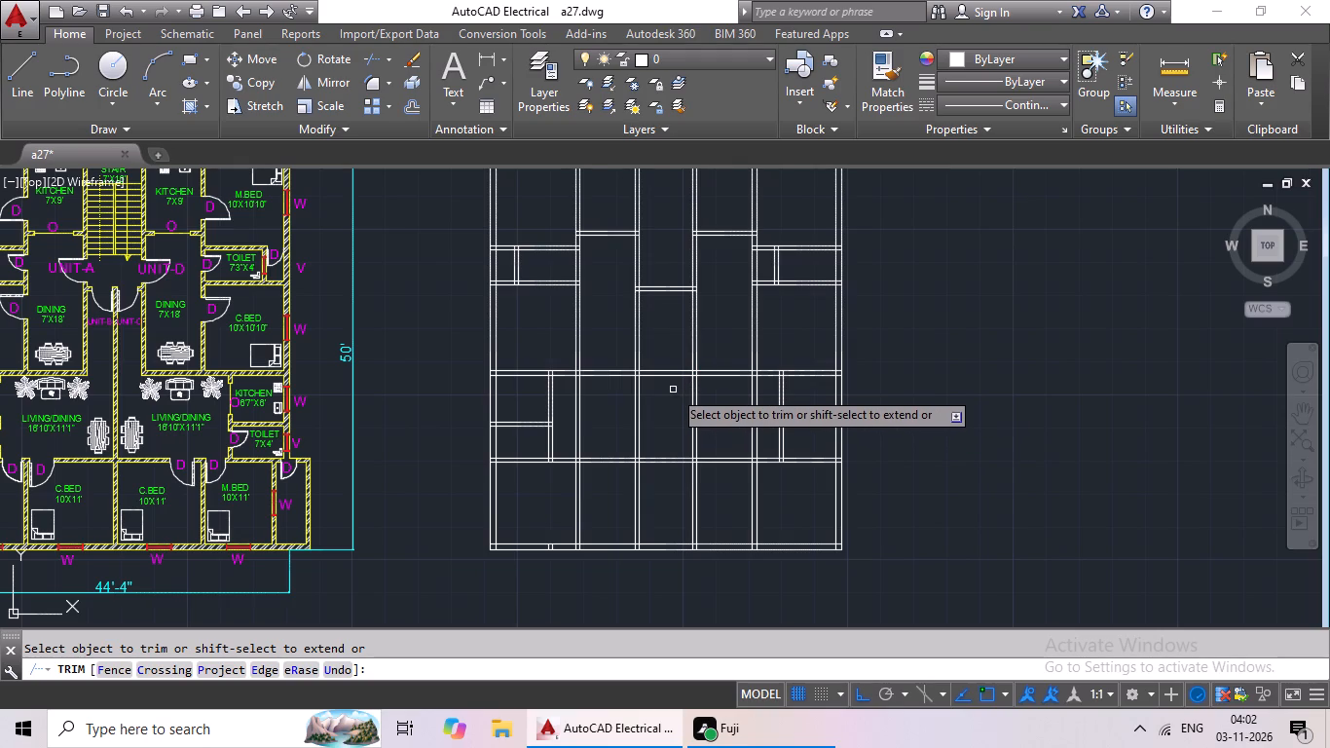
{"action": "scroll", "coordinate": [668, 356], "scroll_direction": "up", "scroll_amount": 3}
{"action": "left_click_drag", "start_coordinate": [676, 316], "coordinate": [639, 534]}
{"action": "left_click_drag", "start_coordinate": [639, 531], "coordinate": [646, 500]}
Trim both central vertical partitions out of the living/dining area, above the lower bedrooms' partition.
{"action": "scroll", "coordinate": [657, 431], "scroll_direction": "down", "scroll_amount": 3}
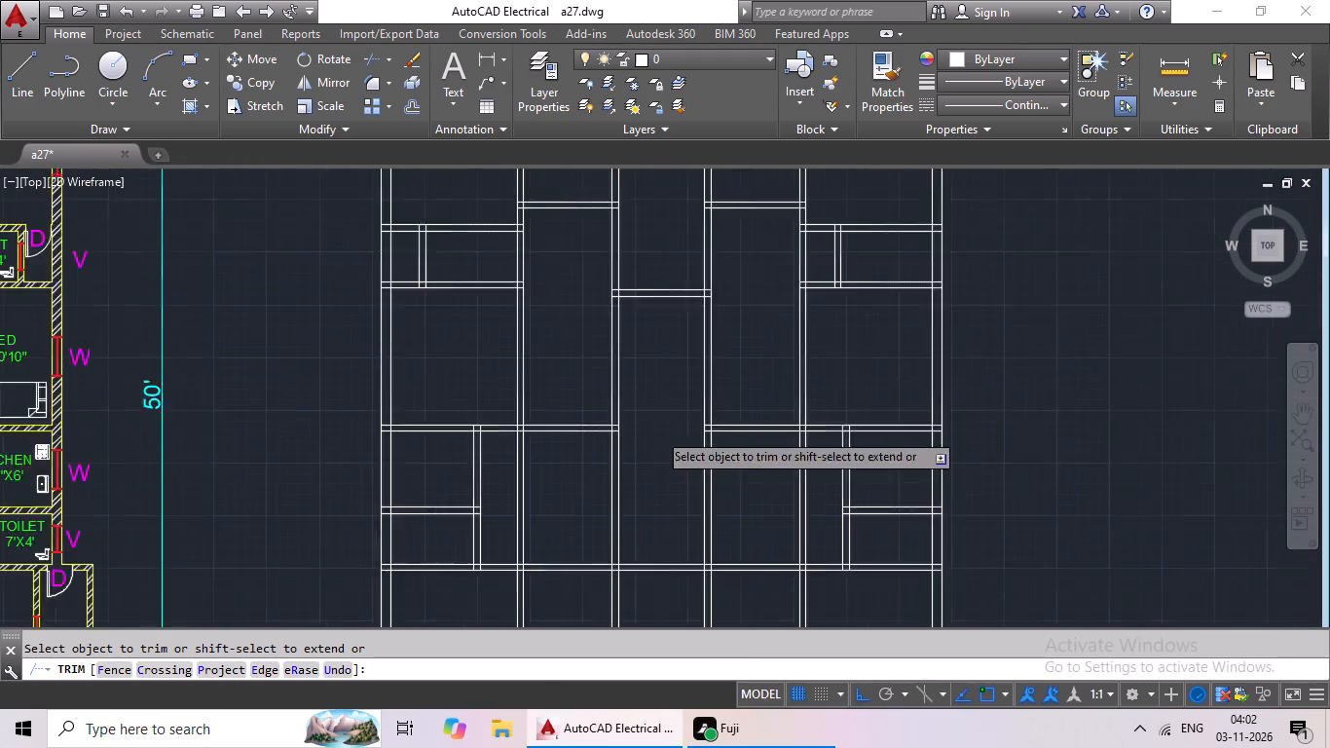
{"action": "middle_click_drag", "start_coordinate": [644, 467], "coordinate": [659, 383]}
{"action": "middle_click_drag", "start_coordinate": [729, 388], "coordinate": [799, 370]}
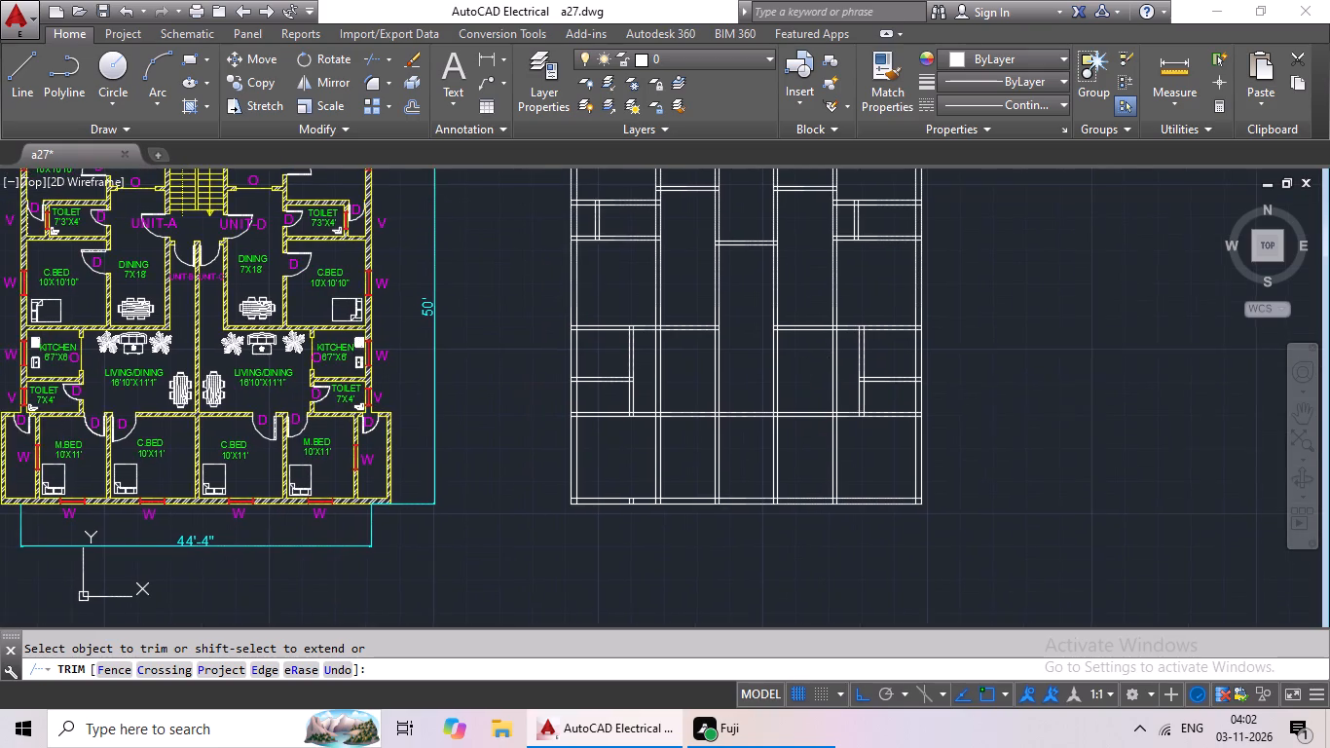
{"action": "scroll", "coordinate": [791, 371], "scroll_direction": "up", "scroll_amount": 2}
{"action": "left_click_drag", "start_coordinate": [813, 309], "coordinate": [725, 425]}
{"action": "left_click", "coordinate": [724, 422]}
{"action": "left_click_drag", "start_coordinate": [725, 331], "coordinate": [573, 423]}
{"action": "left_click_drag", "start_coordinate": [573, 423], "coordinate": [582, 417]}
Trim both central vertical partitions out of the lower bedroom area, between the horizontal partition and the bottom outer wall.
{"action": "scroll", "coordinate": [664, 349], "scroll_direction": "down", "scroll_amount": 2}
{"action": "scroll", "coordinate": [708, 455], "scroll_direction": "up", "scroll_amount": 3}
{"action": "left_click_drag", "start_coordinate": [732, 388], "coordinate": [700, 413]}
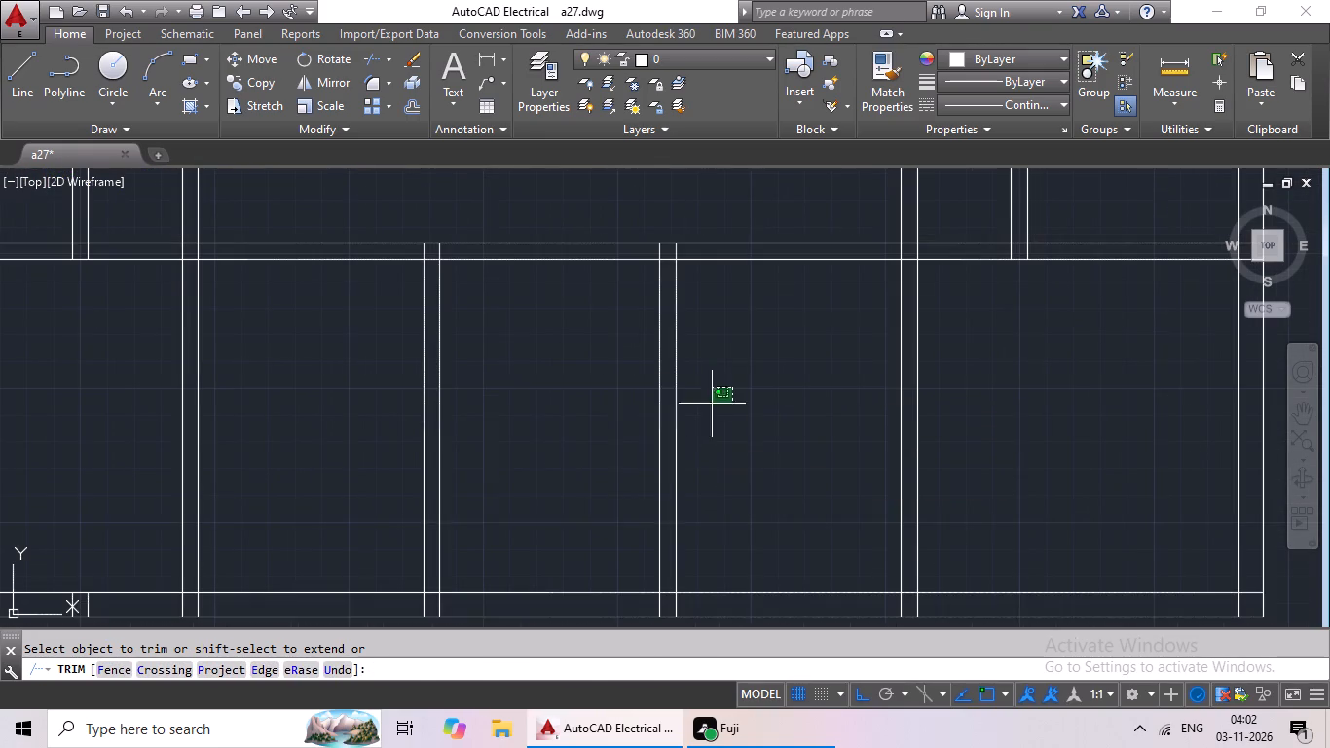
{"action": "left_click_drag", "start_coordinate": [700, 413], "coordinate": [422, 547]}
{"action": "left_click", "coordinate": [425, 535]}
{"action": "left_click_drag", "start_coordinate": [496, 410], "coordinate": [402, 492]}
{"action": "left_click", "coordinate": [402, 492]}
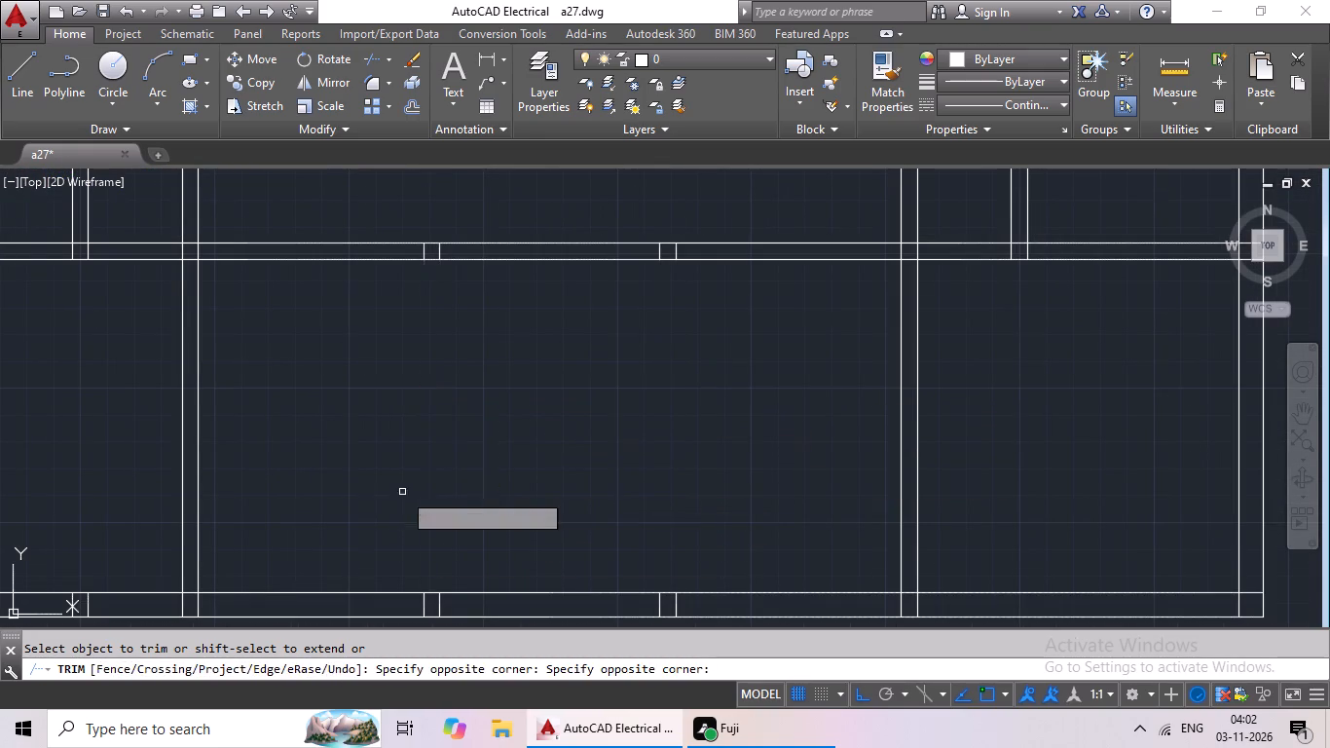
{"action": "scroll", "coordinate": [534, 440], "scroll_direction": "down", "scroll_amount": 2}
{"action": "middle_click_drag", "start_coordinate": [534, 440], "coordinate": [534, 495]}
{"action": "scroll", "coordinate": [610, 406], "scroll_direction": "up", "scroll_amount": 4}
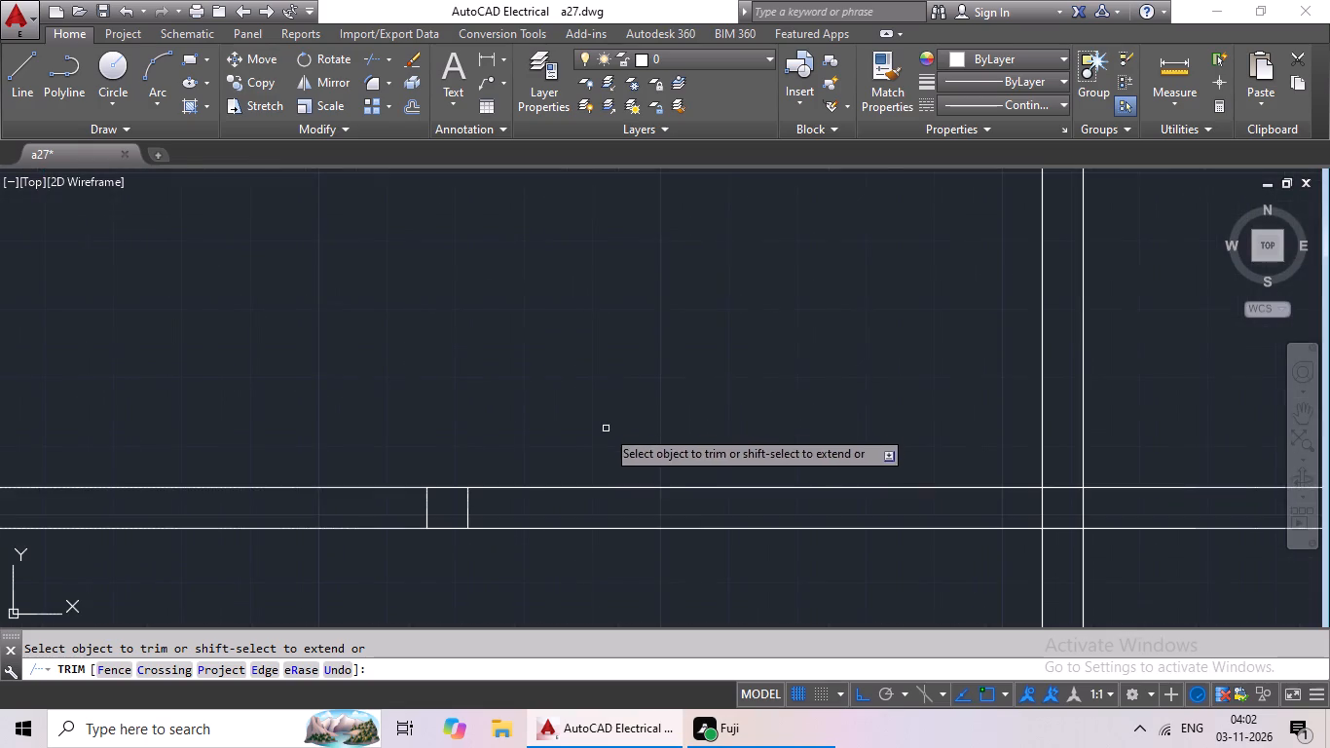
{"action": "scroll", "coordinate": [487, 505], "scroll_direction": "up", "scroll_amount": 4}
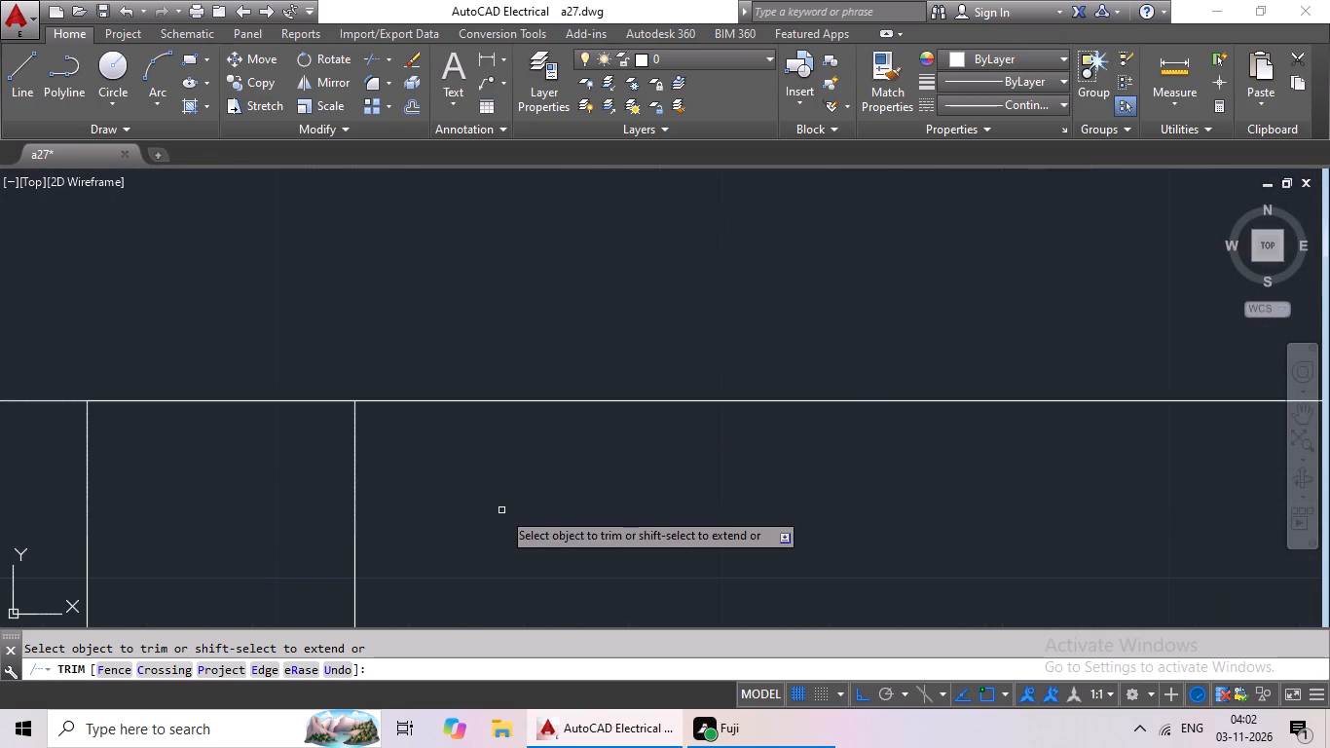
{"action": "key", "text": "Escape"}
{"action": "scroll", "coordinate": [501, 510], "scroll_direction": "down", "scroll_amount": 1}
{"action": "key", "text": "Escape"}
Erase the leftover stubs of both central vertical partitions inside the horizontal partition above the lower bedrooms.
{"action": "middle_click_drag", "start_coordinate": [502, 510], "coordinate": [729, 415]}
{"action": "left_click_drag", "start_coordinate": [736, 408], "coordinate": [352, 491]}
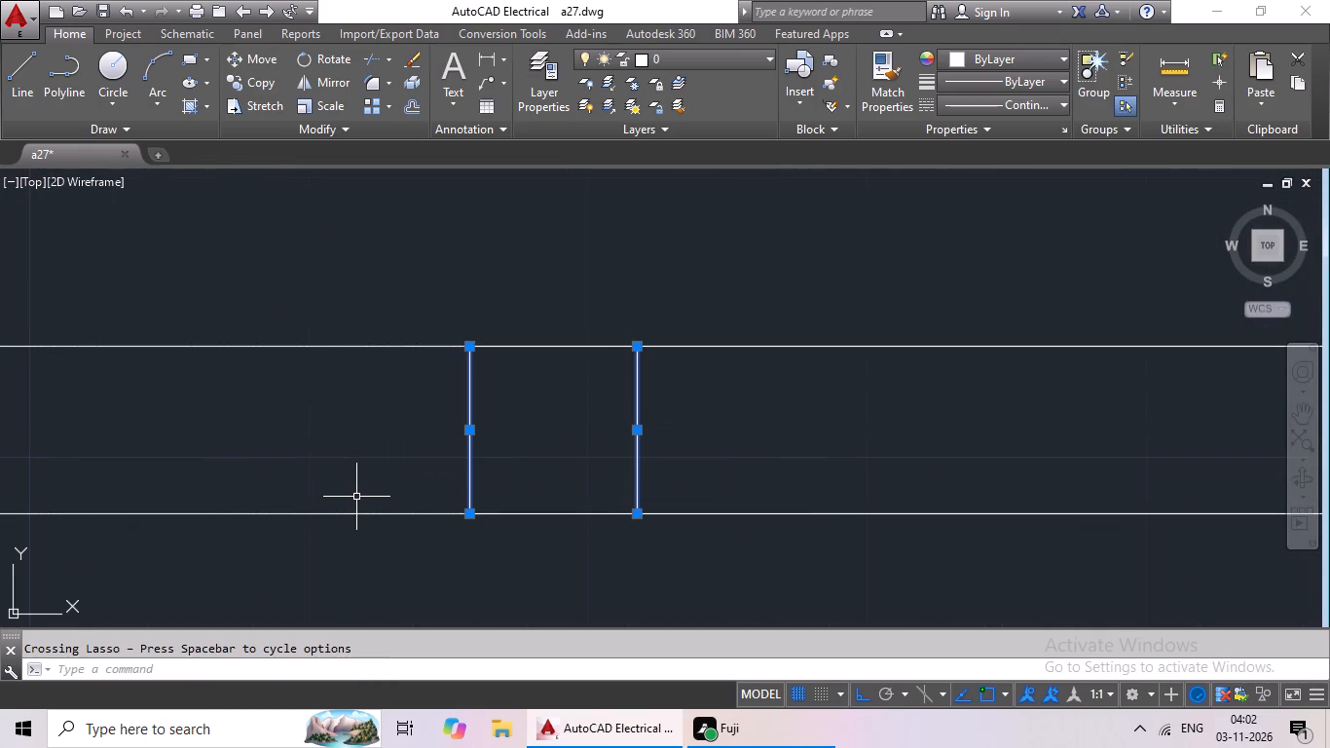
{"action": "key", "text": "Delete"}
{"action": "scroll", "coordinate": [513, 477], "scroll_direction": "down", "scroll_amount": 4}
{"action": "middle_click_drag", "start_coordinate": [519, 546], "coordinate": [800, 464]}
{"action": "scroll", "coordinate": [419, 375], "scroll_direction": "up", "scroll_amount": 4}
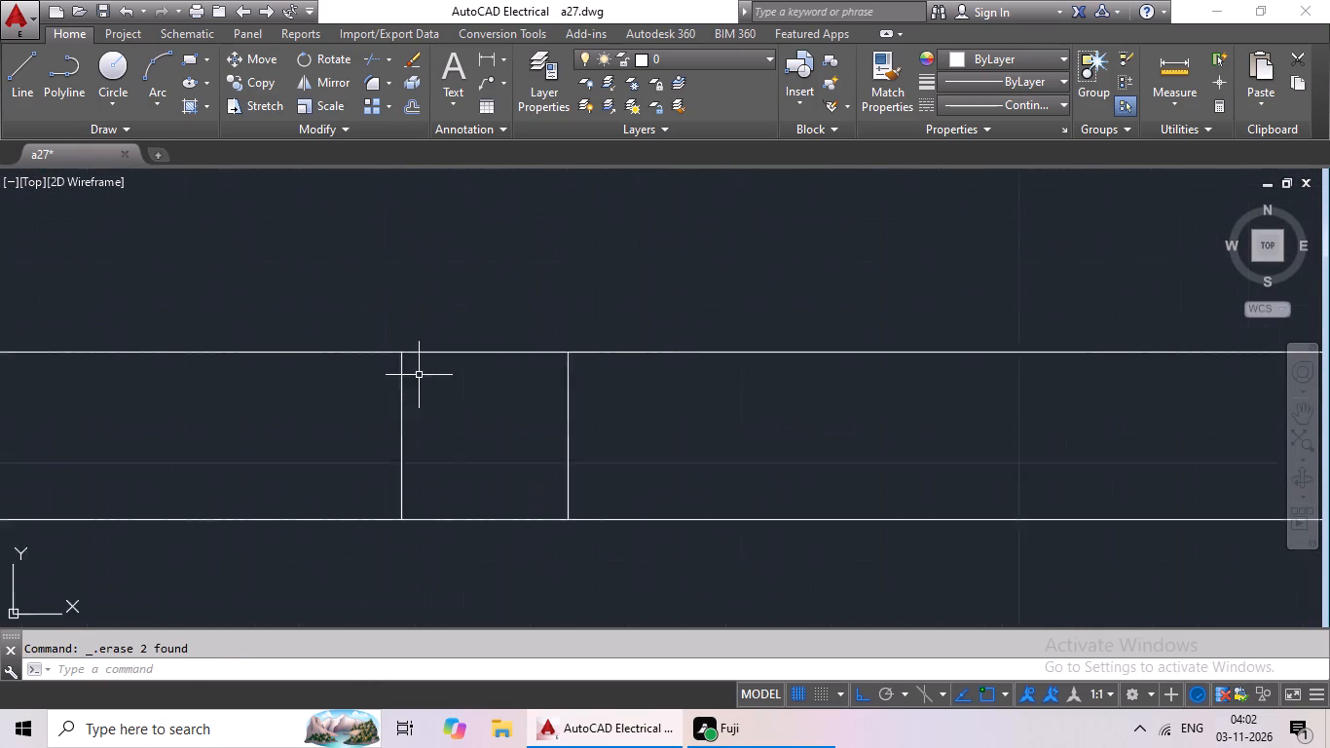
{"action": "scroll", "coordinate": [419, 375], "scroll_direction": "up", "scroll_amount": 1}
{"action": "left_click_drag", "start_coordinate": [822, 422], "coordinate": [188, 546]}
{"action": "left_click", "coordinate": [190, 541]}
{"action": "key", "text": "Delete"}
Erase the leftover stubs of both central vertical partitions inside the bottom outer wall.
{"action": "scroll", "coordinate": [380, 471], "scroll_direction": "down", "scroll_amount": 5}
{"action": "middle_click_drag", "start_coordinate": [423, 530], "coordinate": [535, 251]}
{"action": "scroll", "coordinate": [531, 283], "scroll_direction": "down", "scroll_amount": 2}
{"action": "middle_click_drag", "start_coordinate": [536, 396], "coordinate": [549, 287]}
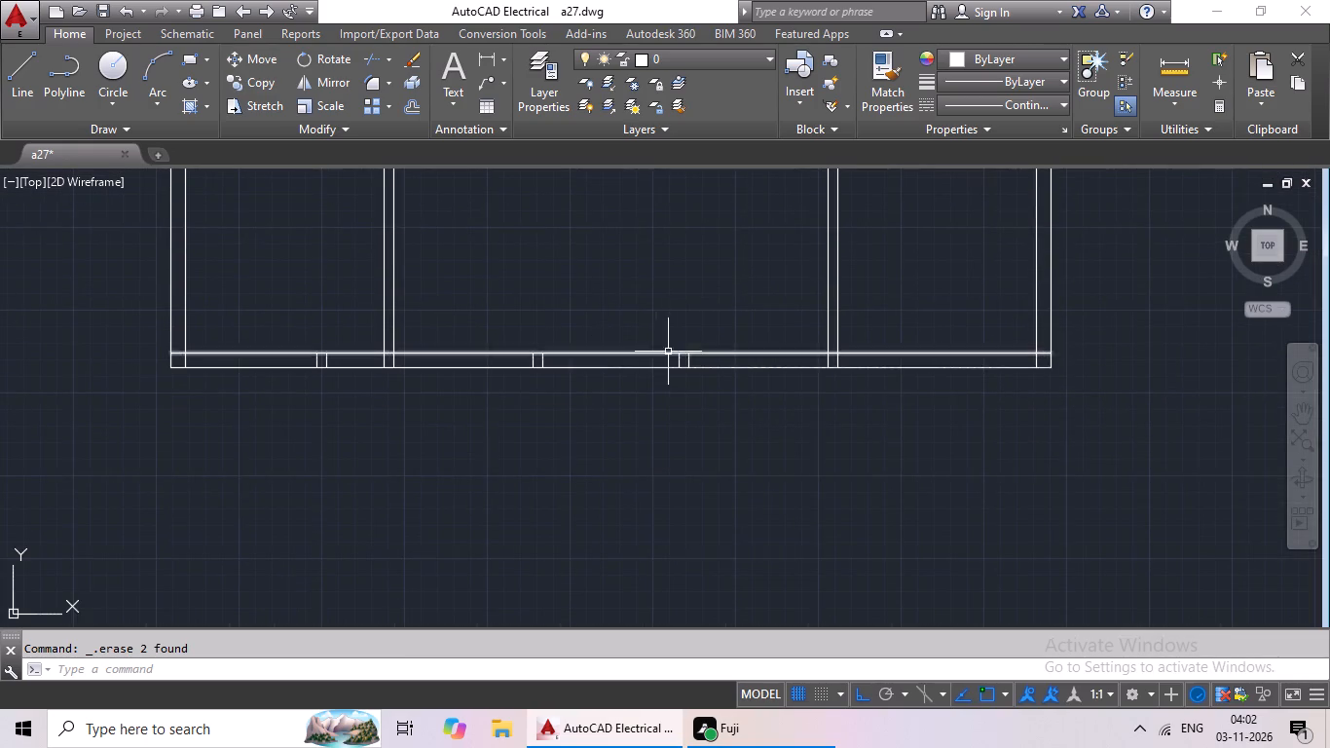
{"action": "scroll", "coordinate": [669, 355], "scroll_direction": "up", "scroll_amount": 4}
{"action": "left_click_drag", "start_coordinate": [853, 350], "coordinate": [632, 402]}
{"action": "left_click", "coordinate": [632, 402]}
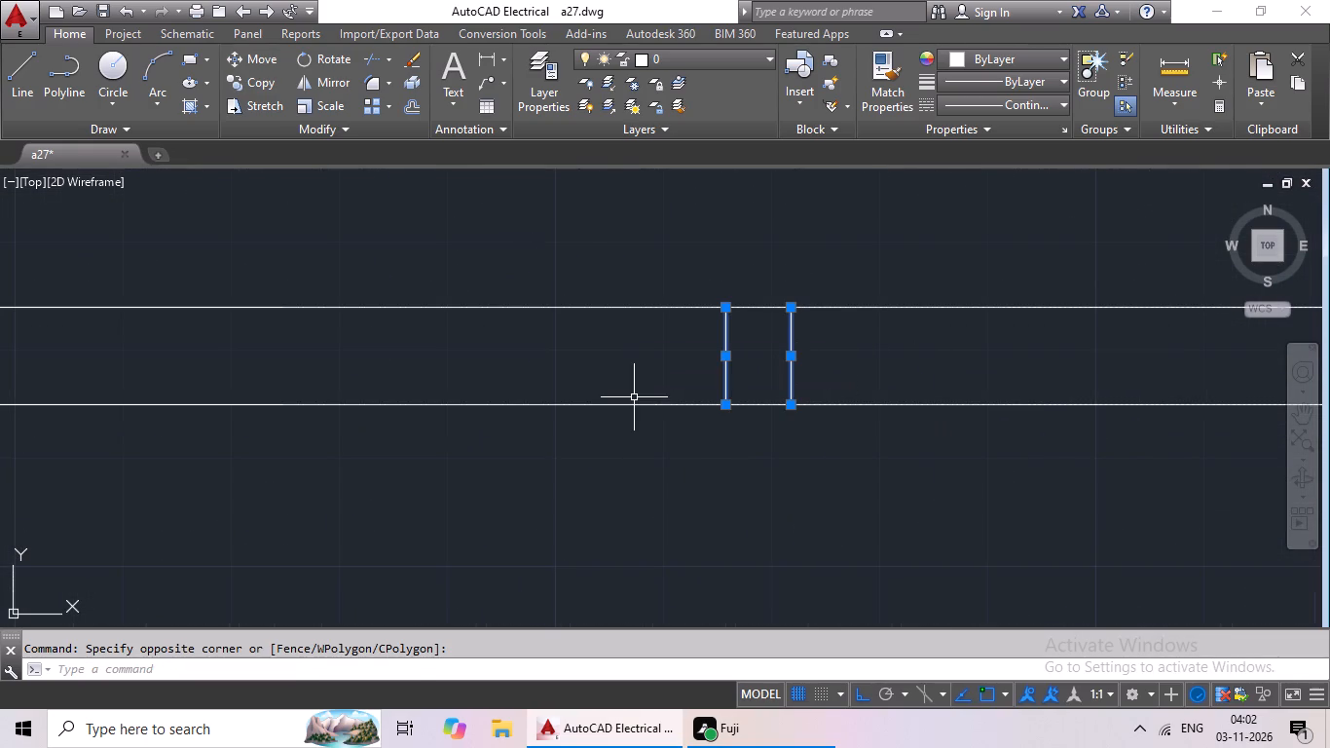
{"action": "key", "text": "Delete"}
{"action": "scroll", "coordinate": [654, 400], "scroll_direction": "down", "scroll_amount": 4}
{"action": "scroll", "coordinate": [540, 393], "scroll_direction": "up", "scroll_amount": 4}
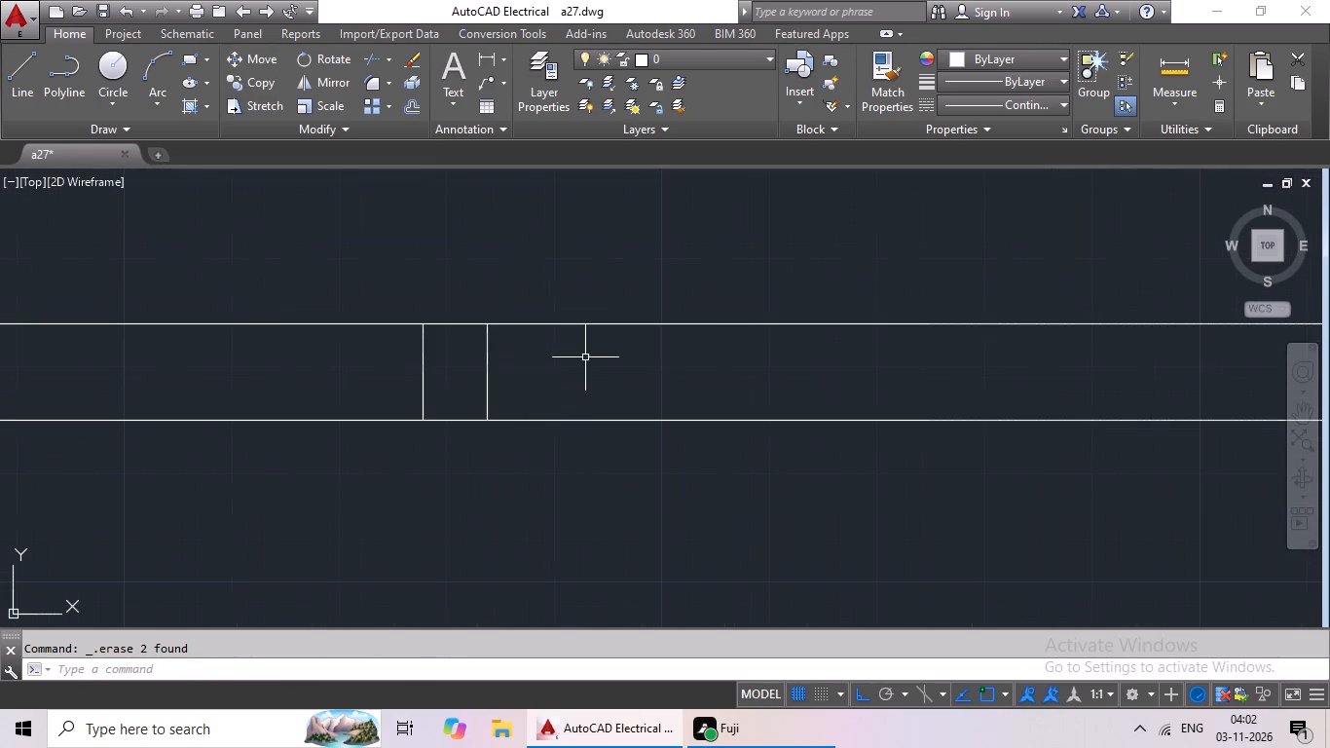
{"action": "left_click_drag", "start_coordinate": [550, 359], "coordinate": [339, 408]}
{"action": "left_click", "coordinate": [339, 408]}
{"action": "key", "text": "Delete"}
Erase the leftover stub of the left kitchen/toilet vertical partition inside the bottom outer wall.
{"action": "scroll", "coordinate": [357, 422], "scroll_direction": "down", "scroll_amount": 2}
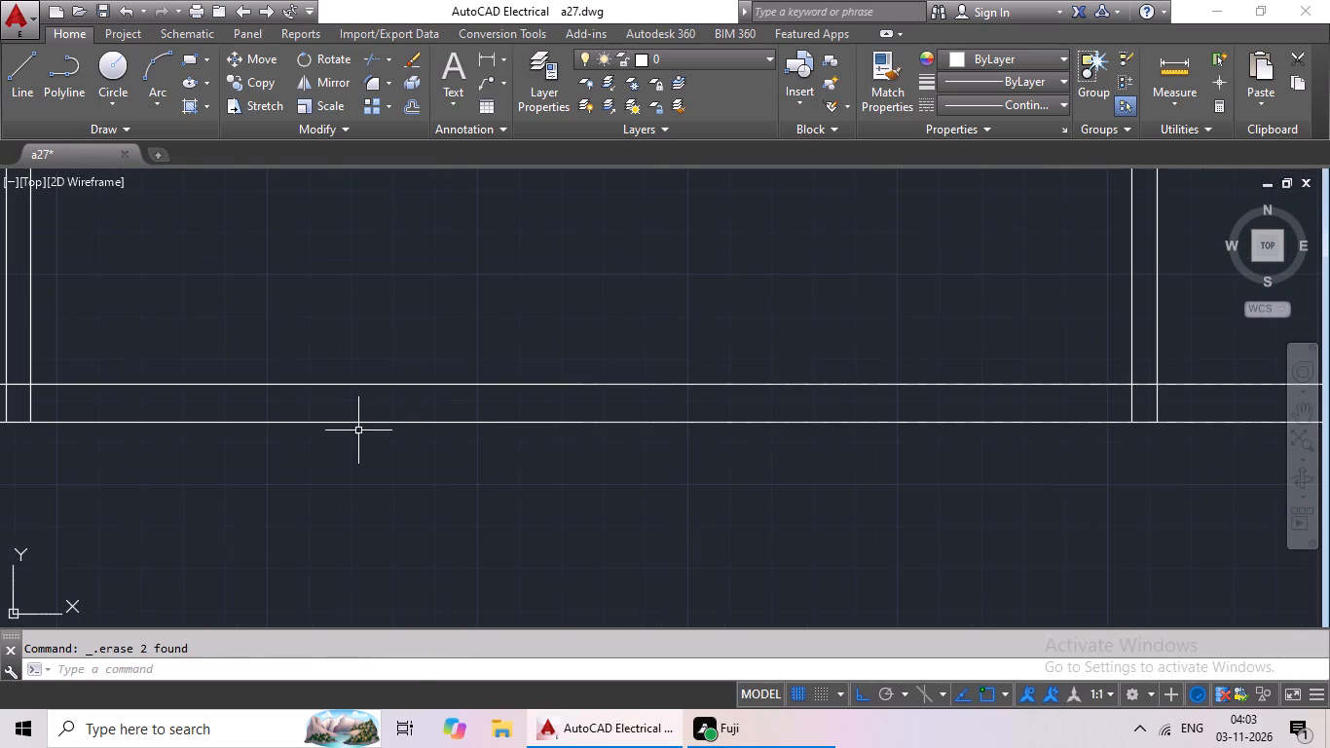
{"action": "middle_click_drag", "start_coordinate": [364, 423], "coordinate": [647, 423]}
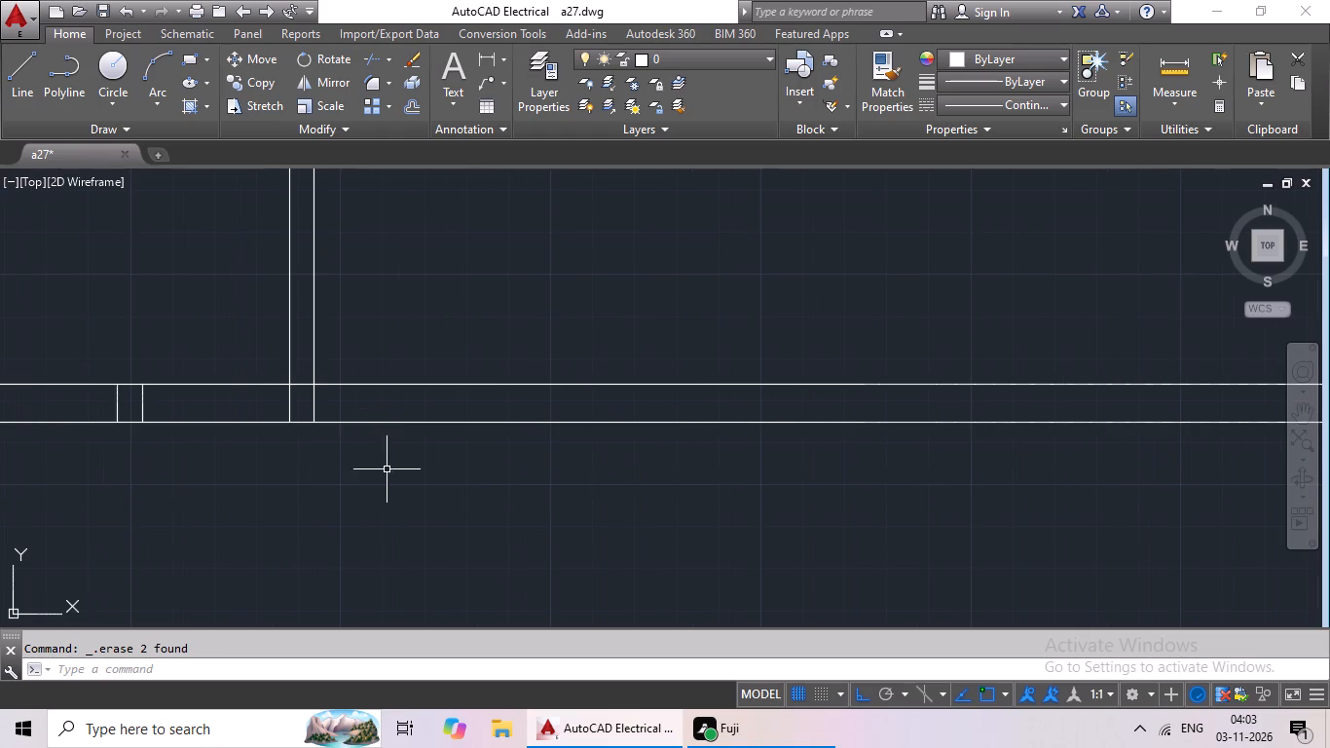
{"action": "middle_click_drag", "start_coordinate": [154, 402], "coordinate": [429, 400]}
{"action": "scroll", "coordinate": [429, 400], "scroll_direction": "up", "scroll_amount": 2}
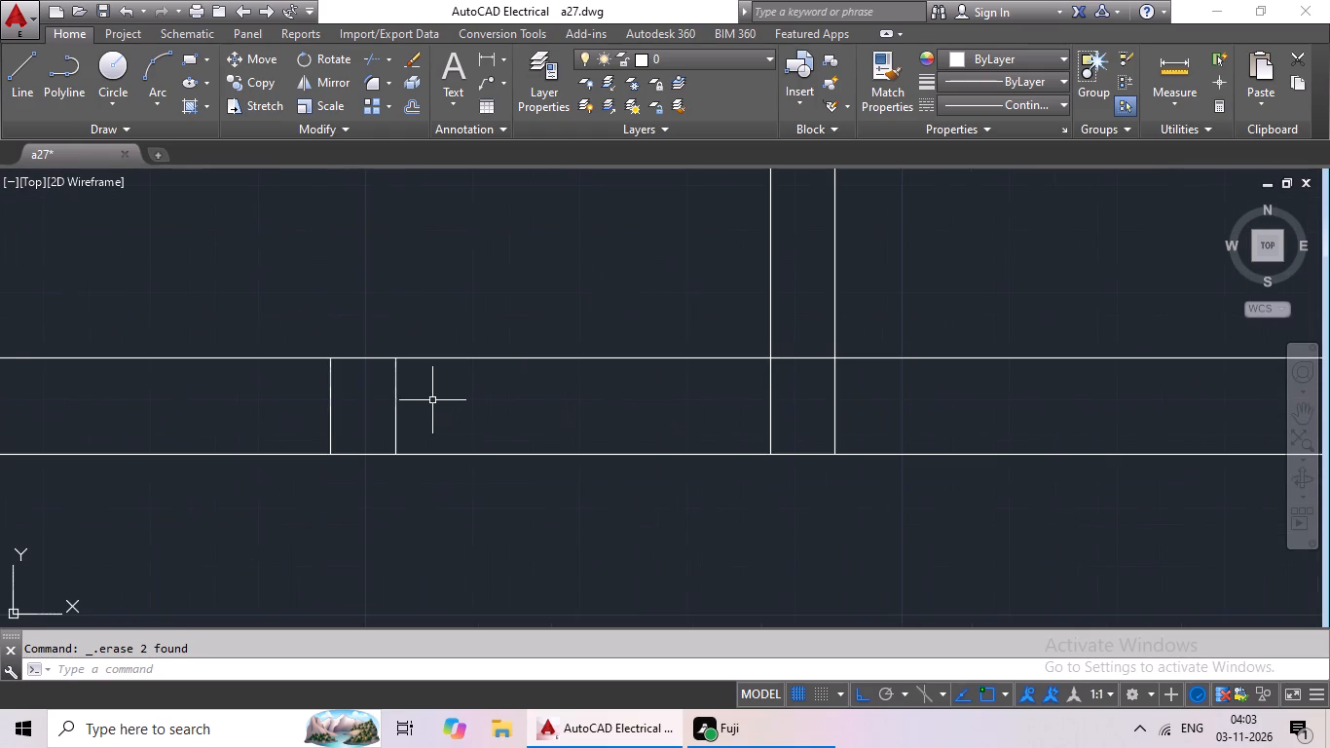
{"action": "scroll", "coordinate": [445, 417], "scroll_direction": "up", "scroll_amount": 2}
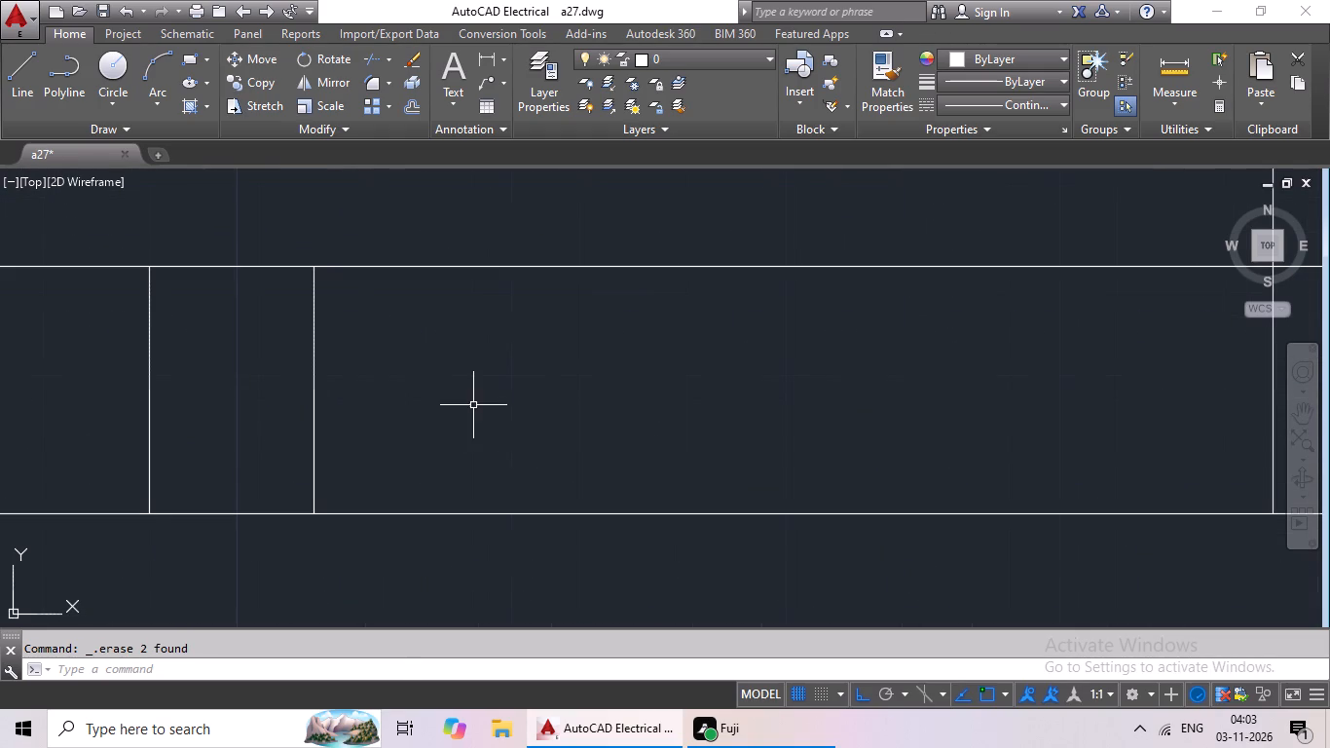
{"action": "left_click_drag", "start_coordinate": [481, 376], "coordinate": [107, 476]}
{"action": "key", "text": "Delete"}
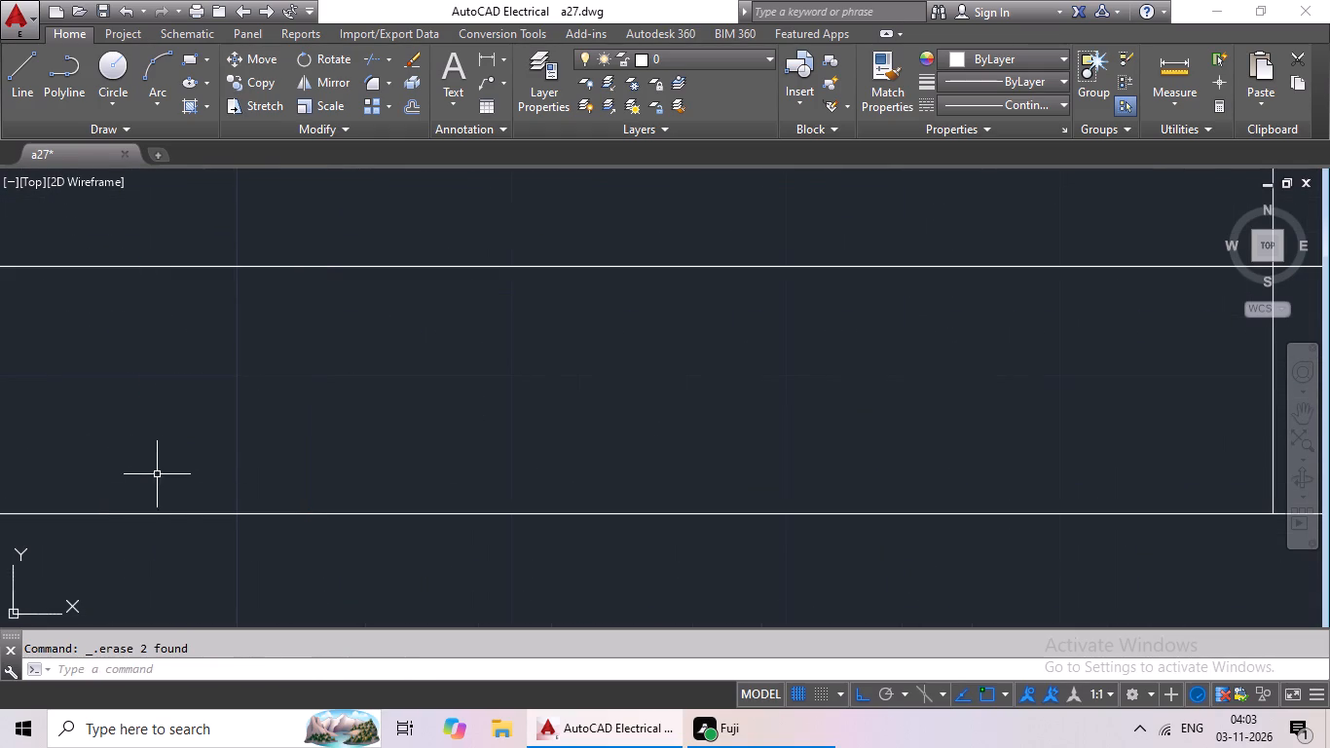
Trim both lines of the left dining-bedroom vertical partition out of the living/dining area, above the lower bedrooms' partition.
{"action": "scroll", "coordinate": [218, 460], "scroll_direction": "down", "scroll_amount": 8}
{"action": "middle_click_drag", "start_coordinate": [378, 410], "coordinate": [378, 487]}
{"action": "middle_click_drag", "start_coordinate": [353, 488], "coordinate": [591, 491]}
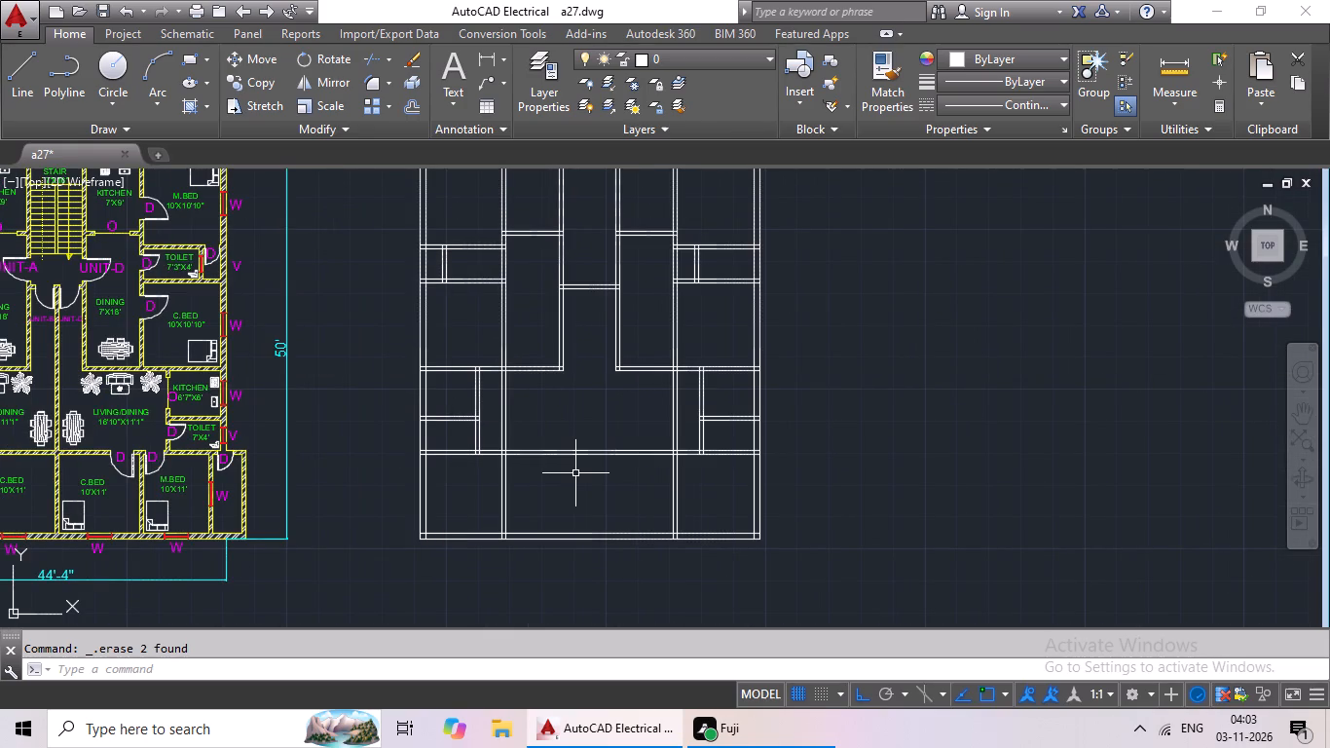
{"action": "middle_click_drag", "start_coordinate": [565, 410], "coordinate": [590, 410]}
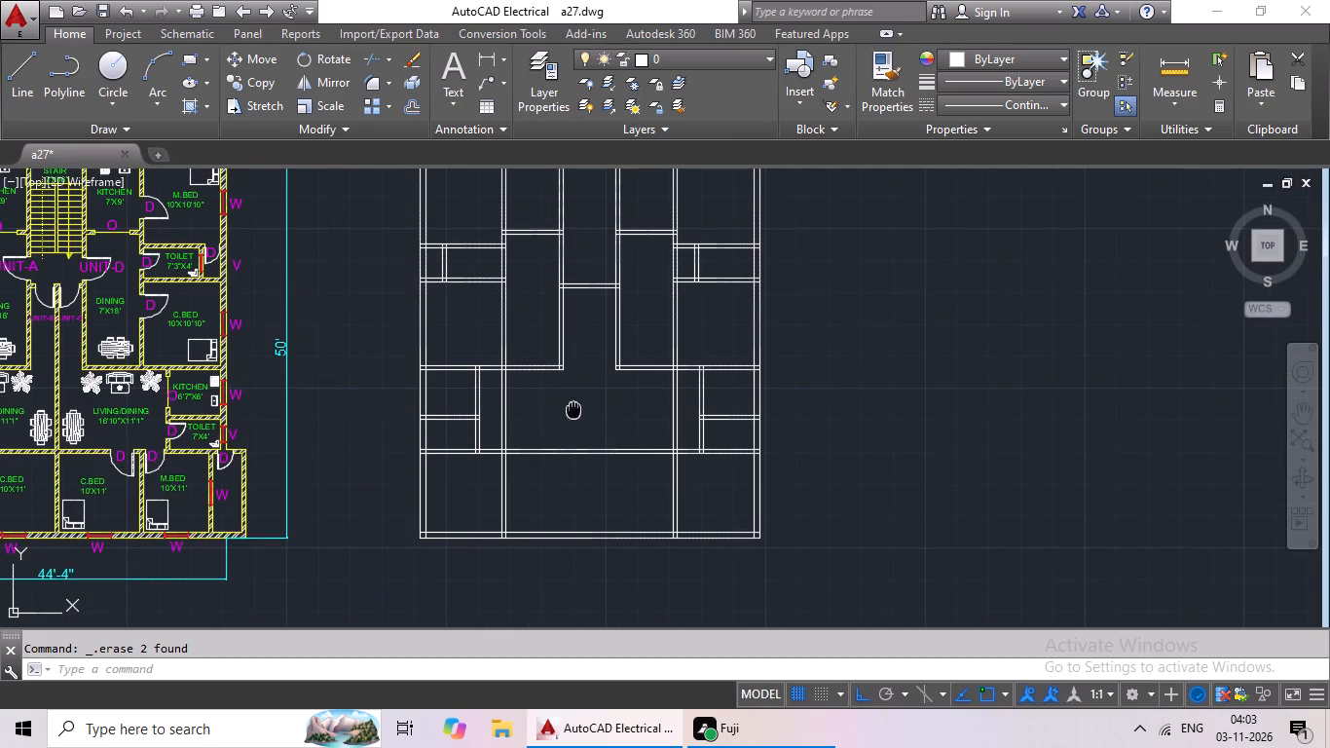
{"action": "middle_click_drag", "start_coordinate": [590, 410], "coordinate": [694, 400]}
{"action": "middle_click_drag", "start_coordinate": [669, 400], "coordinate": [764, 402]}
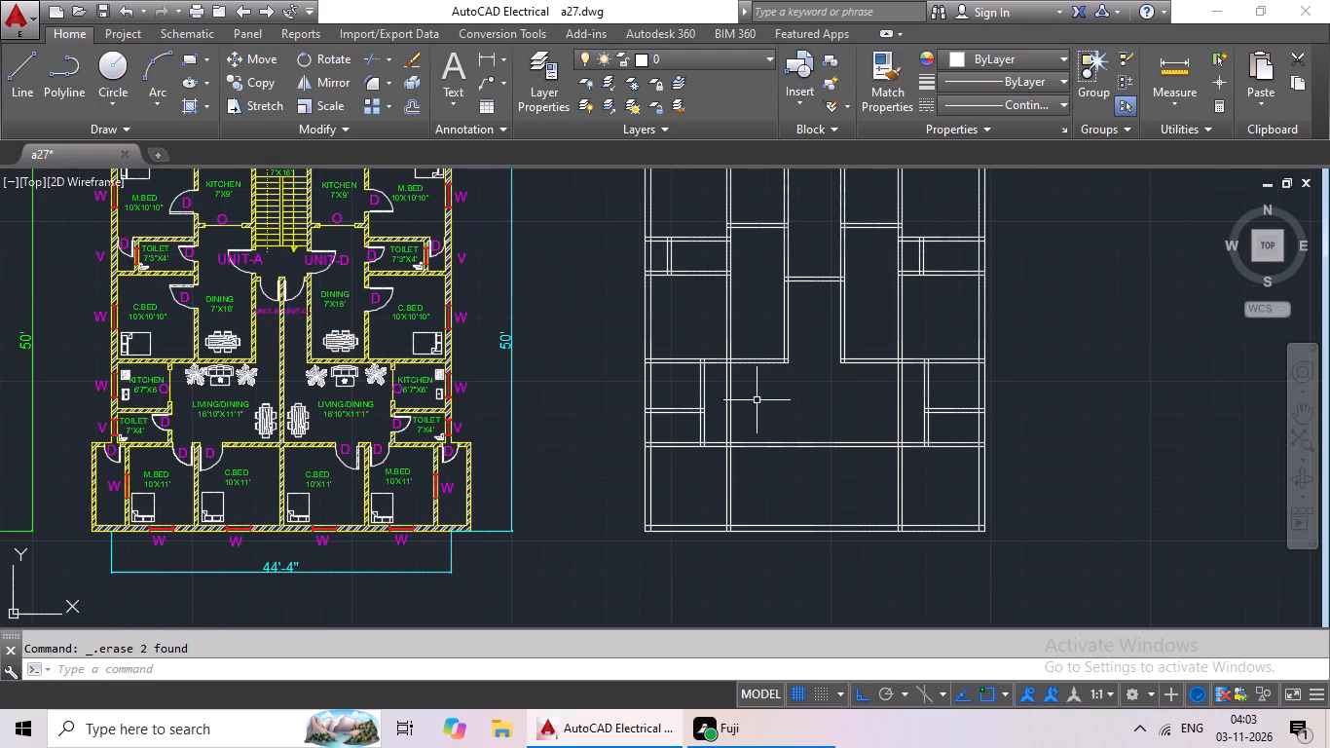
{"action": "scroll", "coordinate": [743, 394], "scroll_direction": "up", "scroll_amount": 4}
{"action": "scroll", "coordinate": [747, 403], "scroll_direction": "down", "scroll_amount": 2}
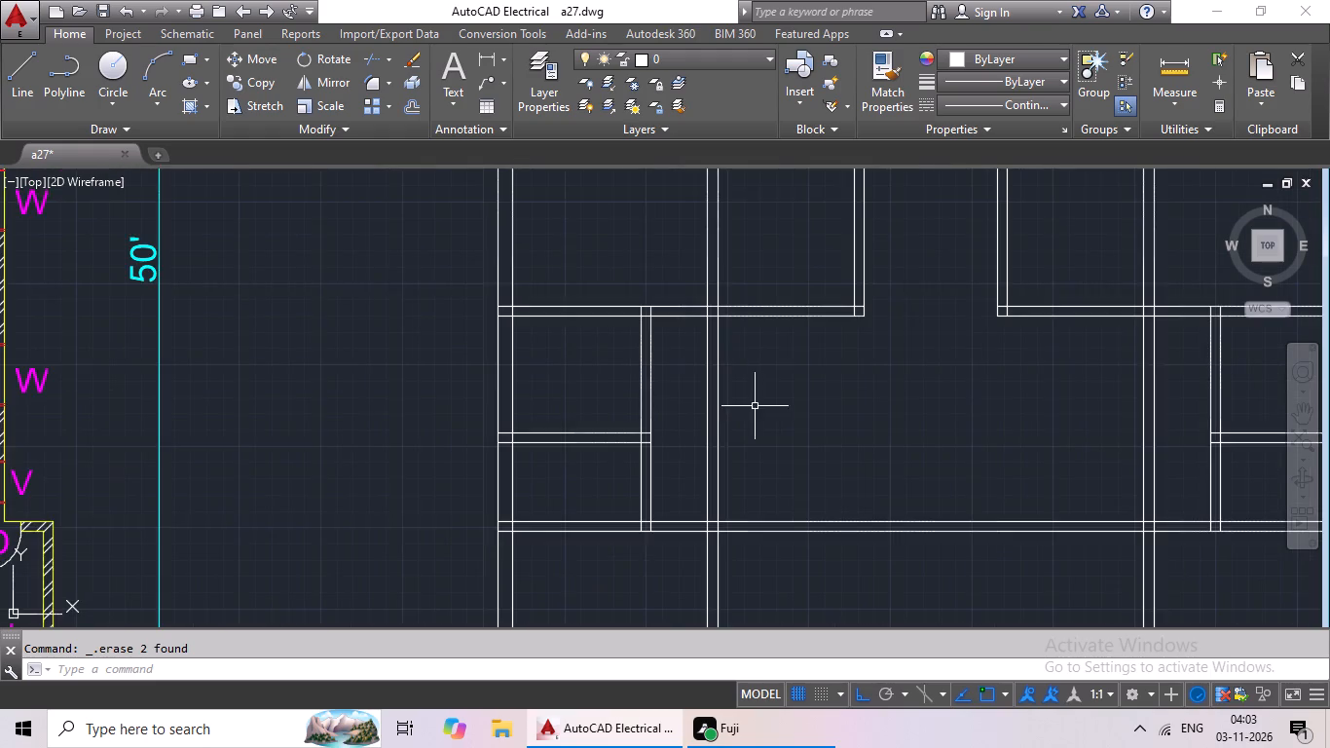
{"action": "middle_click_drag", "start_coordinate": [760, 410], "coordinate": [335, 487]}
{"action": "key", "text": "Escape"}
{"action": "key", "text": "Escape"}
{"action": "key", "text": "t"}
{"action": "key", "text": "r"}
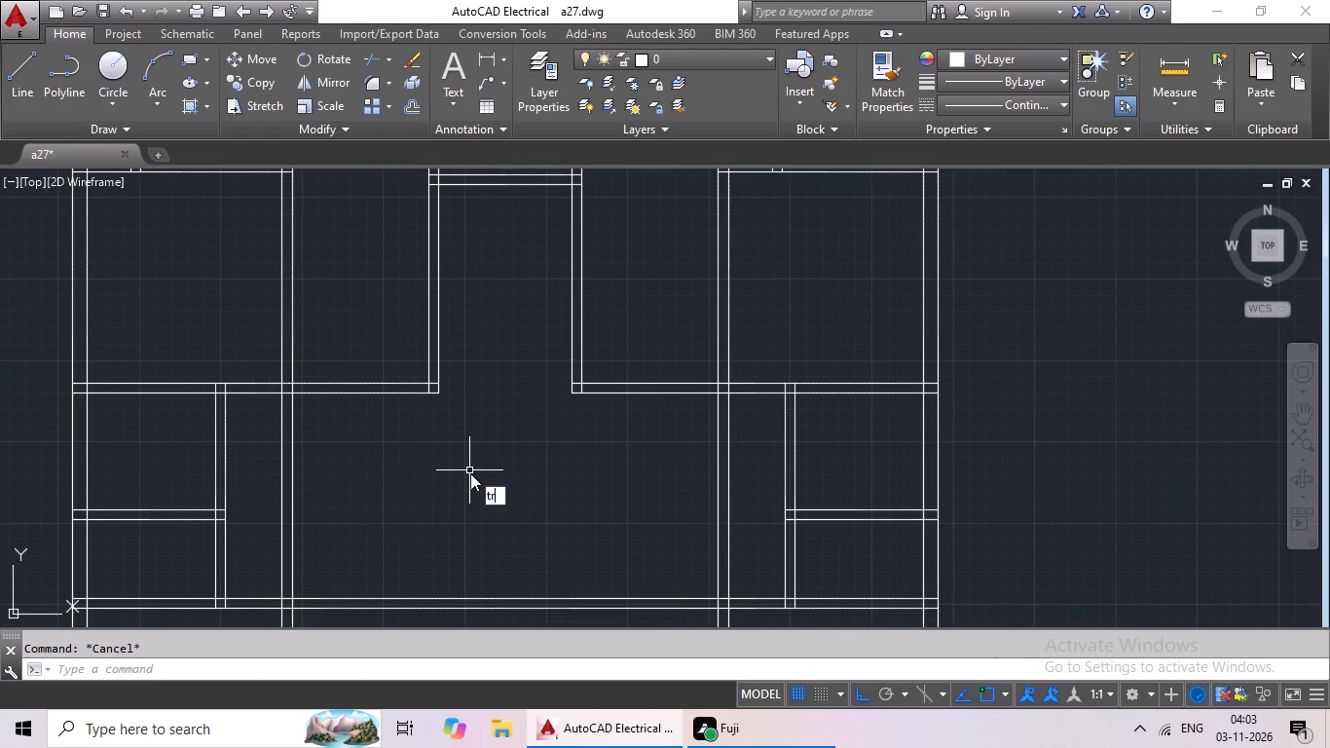
{"action": "key", "text": "space"}
{"action": "key", "text": "space"}
{"action": "middle_click_drag", "start_coordinate": [331, 421], "coordinate": [360, 350]}
{"action": "scroll", "coordinate": [336, 384], "scroll_direction": "up", "scroll_amount": 1}
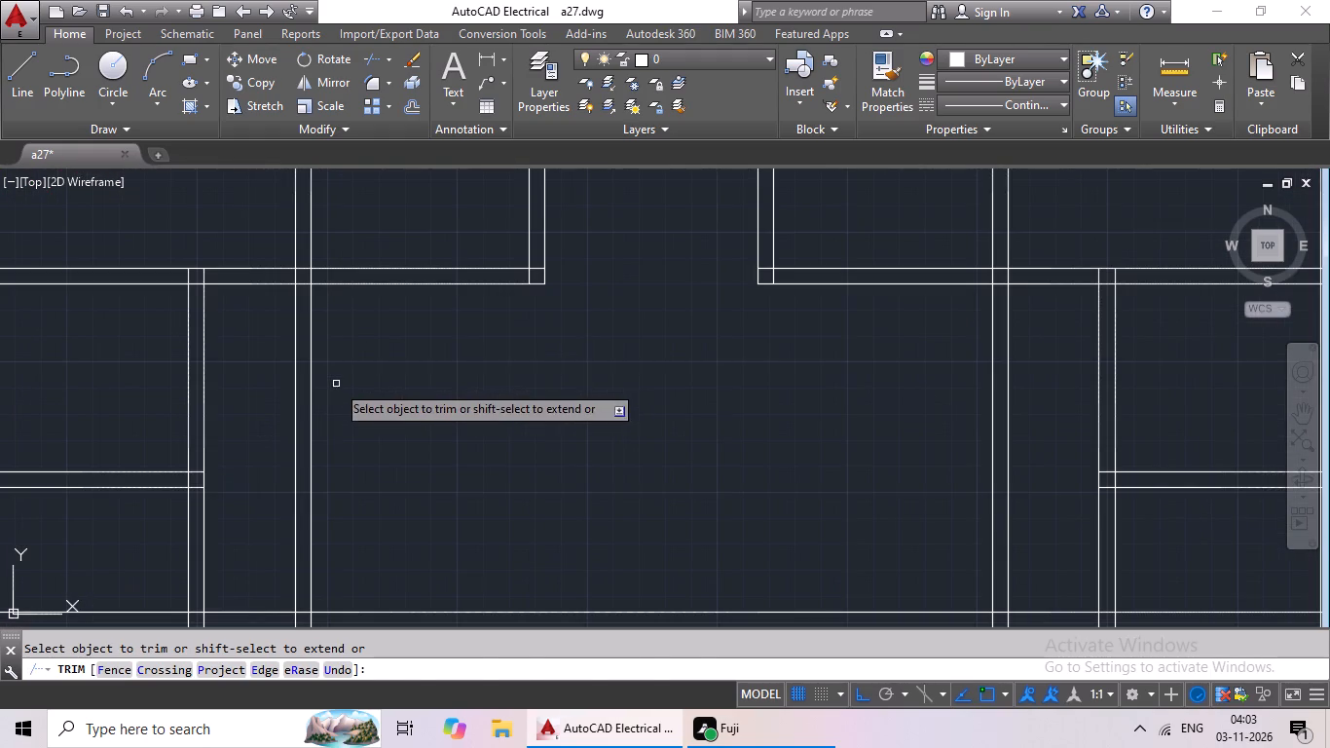
{"action": "left_click_drag", "start_coordinate": [382, 357], "coordinate": [272, 512]}
{"action": "left_click", "coordinate": [272, 512]}
Trim both lines of the right dining-bedroom vertical partition out of the living/dining area, above the lower bedrooms' partition.
{"action": "scroll", "coordinate": [455, 453], "scroll_direction": "down", "scroll_amount": 2}
{"action": "middle_click_drag", "start_coordinate": [470, 452], "coordinate": [296, 472]}
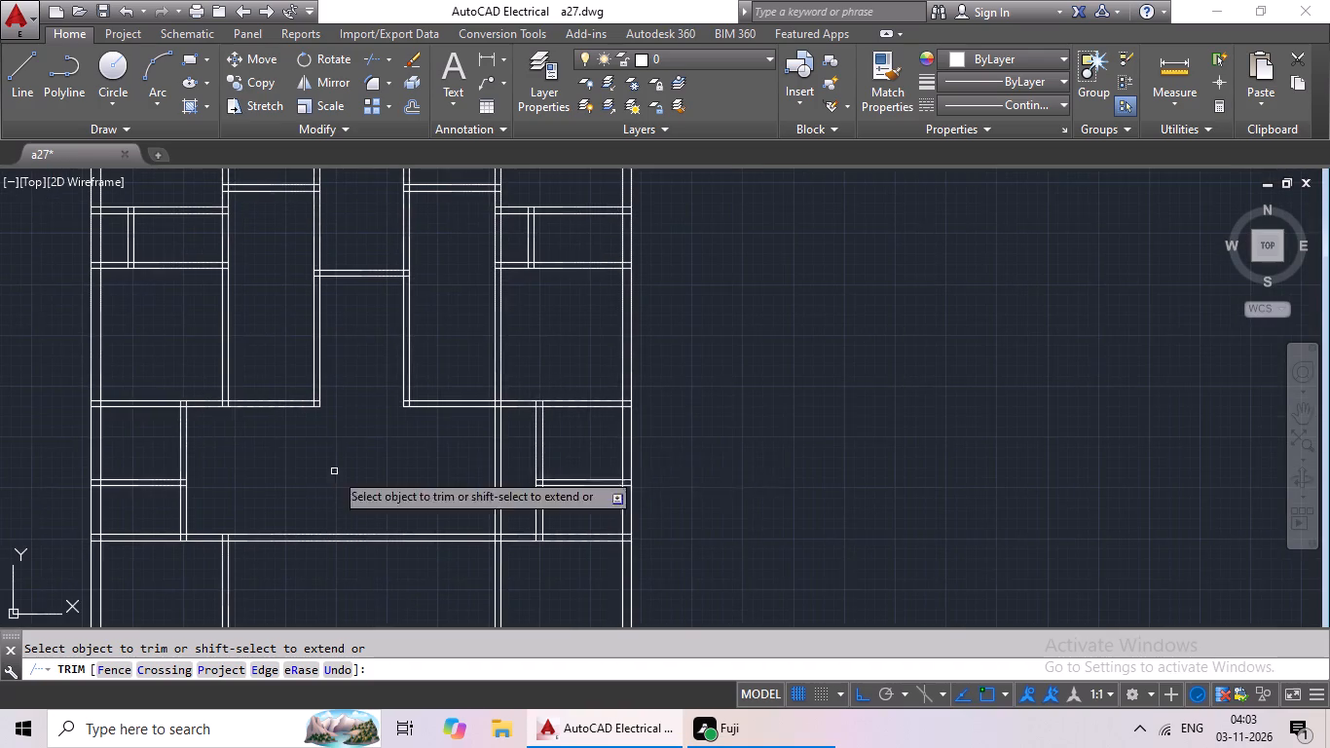
{"action": "scroll", "coordinate": [515, 444], "scroll_direction": "up", "scroll_amount": 3}
{"action": "scroll", "coordinate": [516, 412], "scroll_direction": "down", "scroll_amount": 1}
{"action": "middle_click_drag", "start_coordinate": [516, 411], "coordinate": [522, 352]}
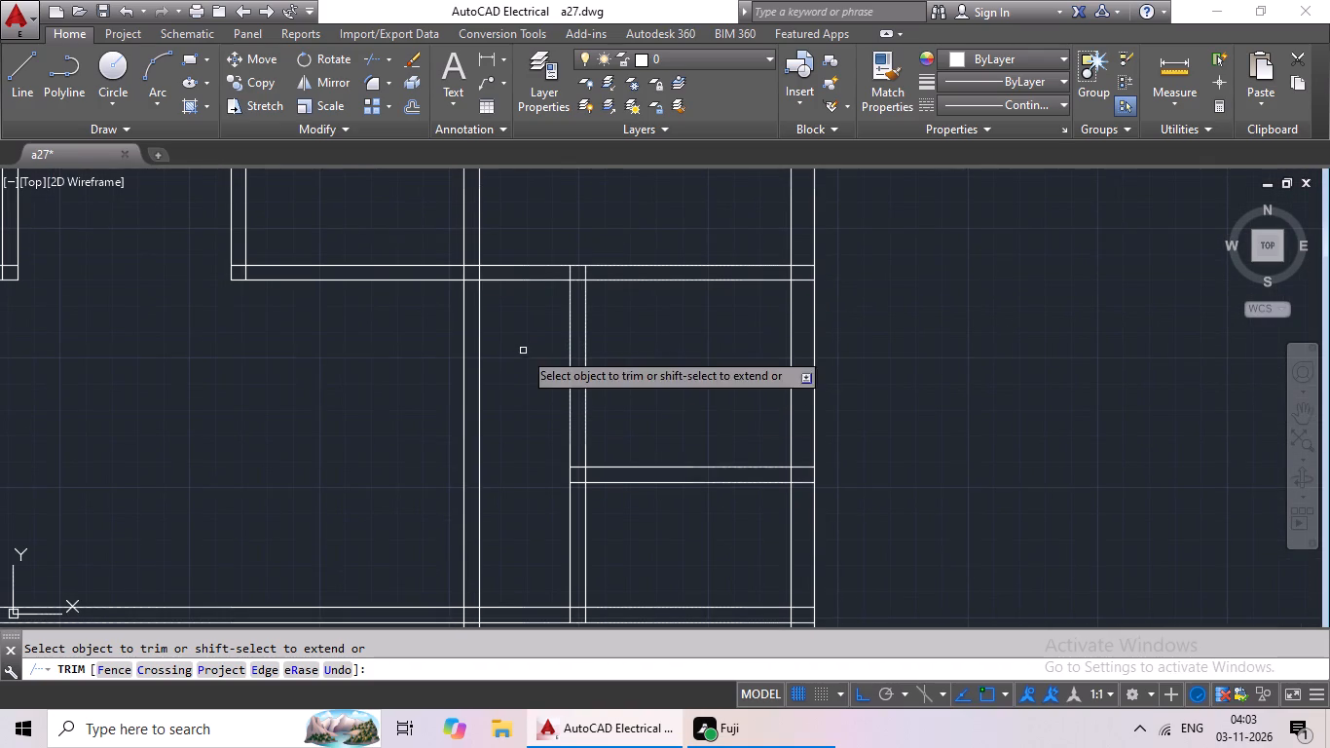
{"action": "left_click_drag", "start_coordinate": [540, 360], "coordinate": [414, 532]}
{"action": "left_click", "coordinate": [414, 530]}
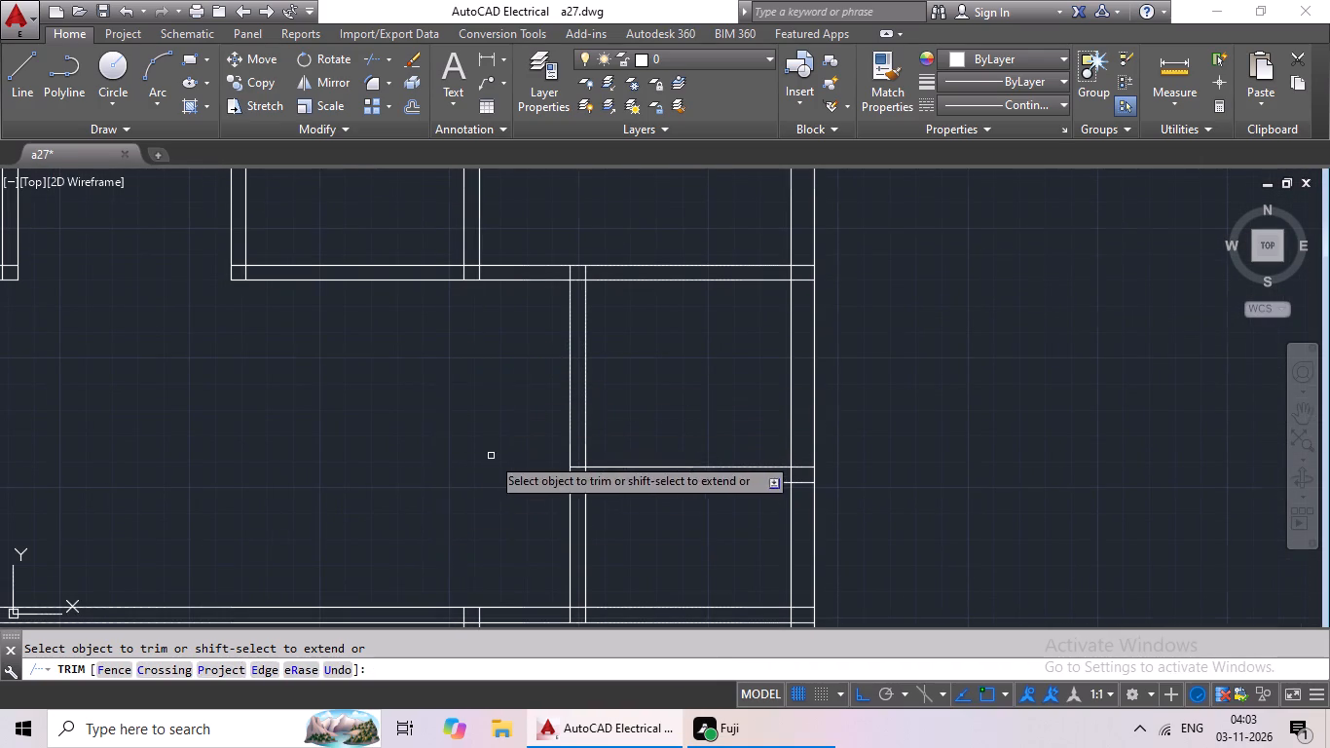
{"action": "scroll", "coordinate": [495, 453], "scroll_direction": "down", "scroll_amount": 2}
{"action": "middle_click_drag", "start_coordinate": [496, 459], "coordinate": [702, 414]}
{"action": "middle_click_drag", "start_coordinate": [458, 577], "coordinate": [713, 469]}
{"action": "key", "text": "Escape"}
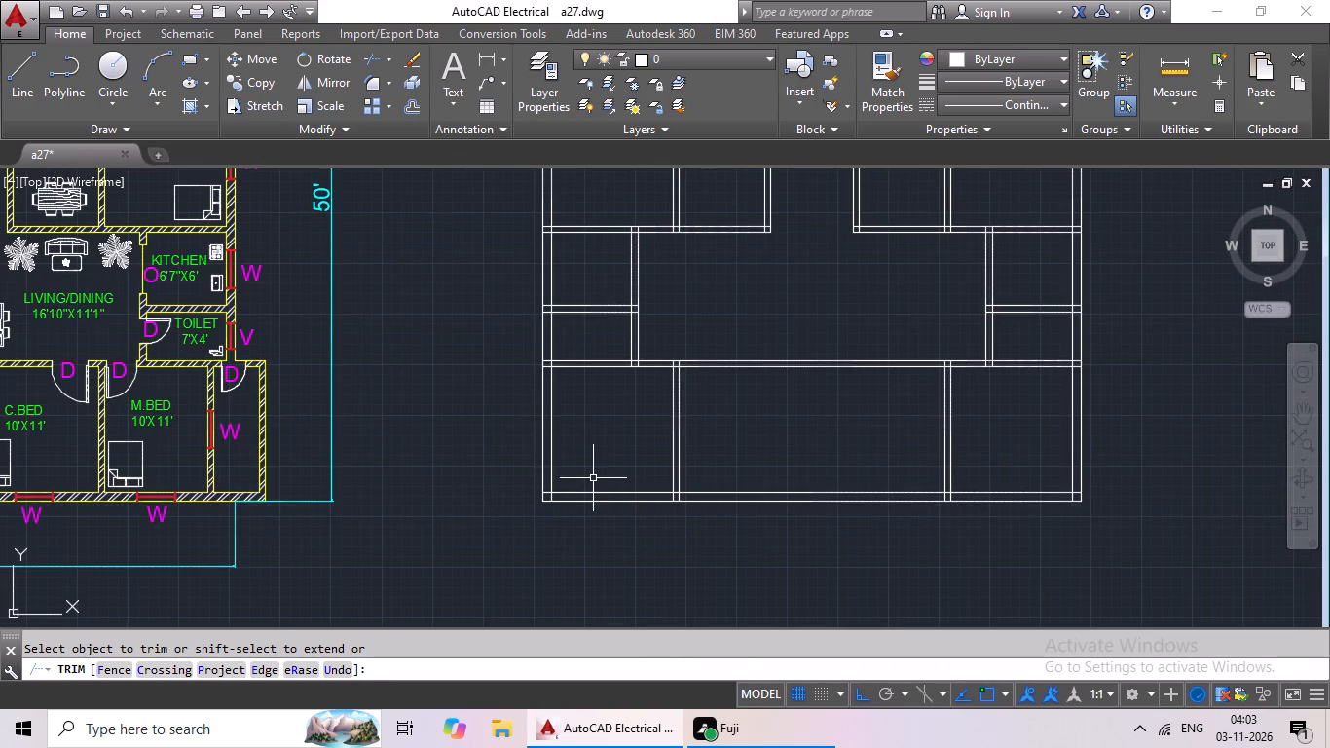
{"action": "key", "text": "Escape"}
{"action": "key", "text": "Escape"}
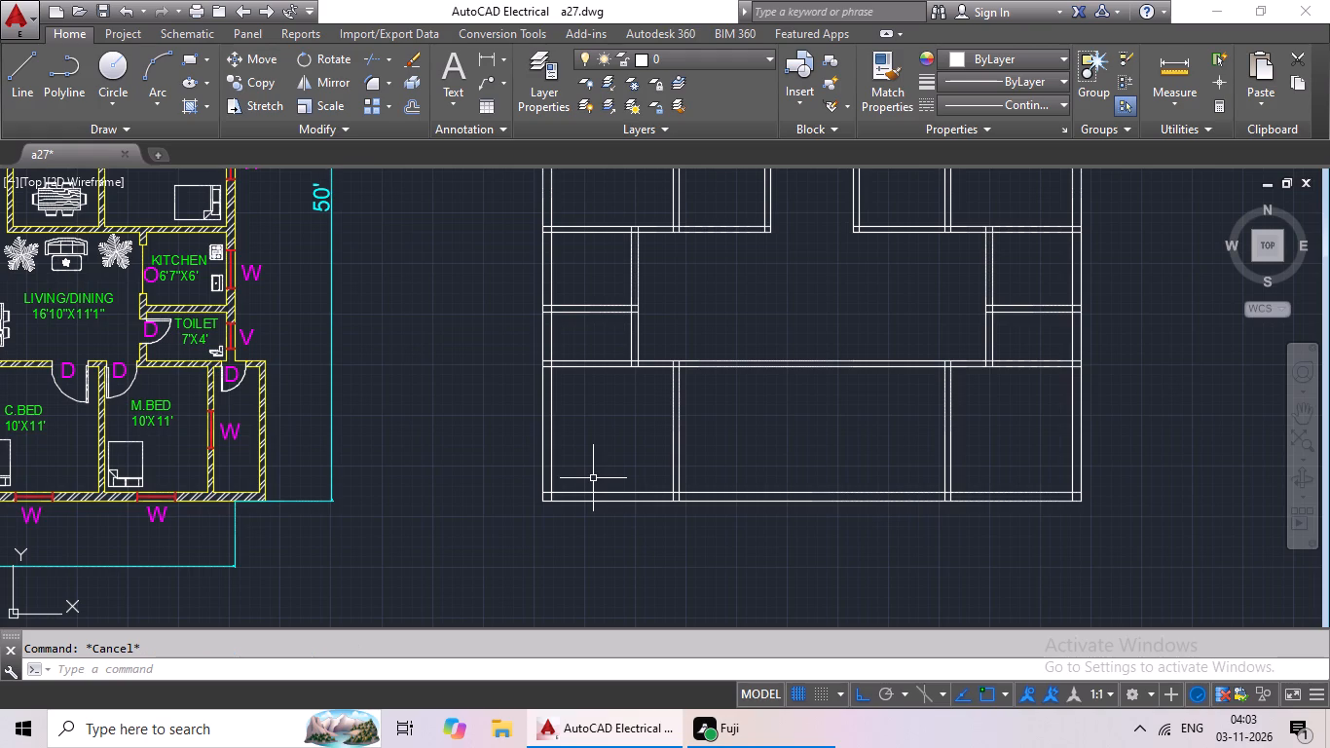
Offset the inner lines of the left and right outer walls 1' inward.
{"action": "key", "text": "o"}
{"action": "key", "text": "Return"}
{"action": "type", "text": "1'"}
{"action": "key", "text": "Return"}
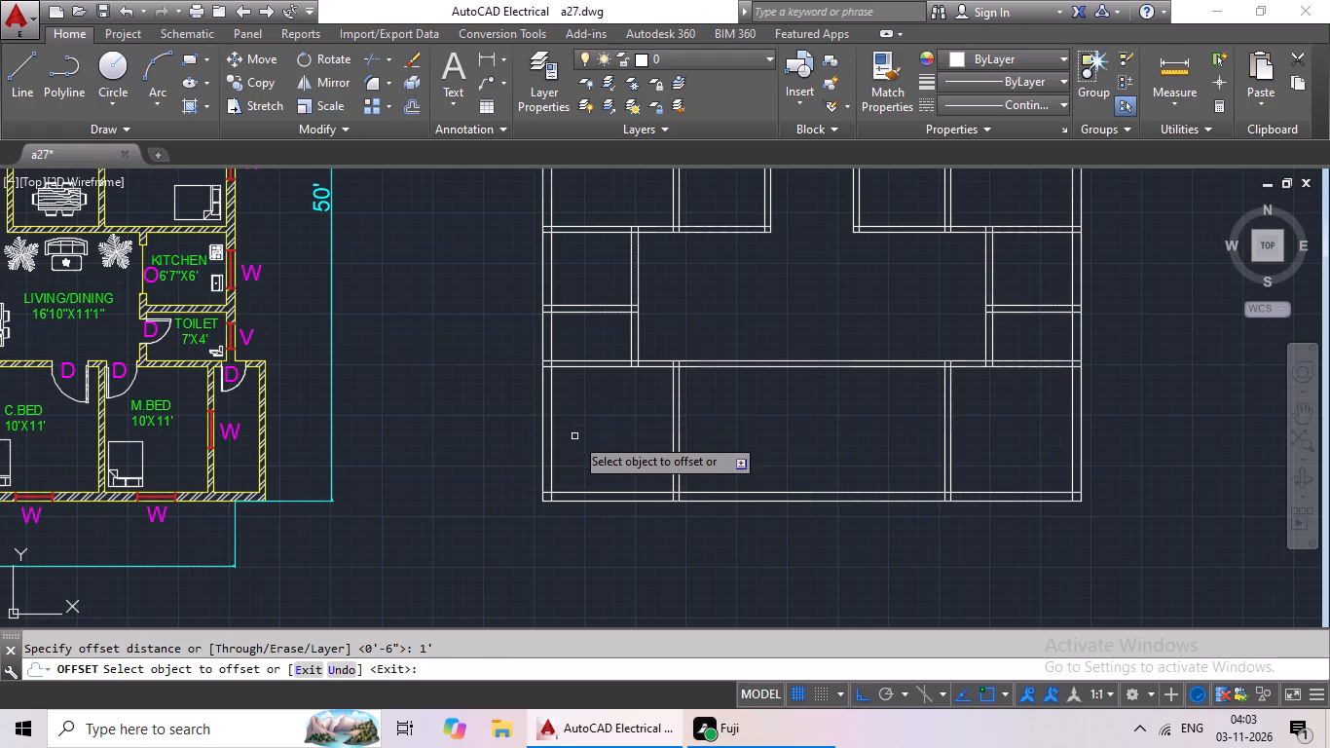
{"action": "left_click_drag", "start_coordinate": [552, 468], "coordinate": [573, 468]}
{"action": "left_click", "coordinate": [579, 468]}
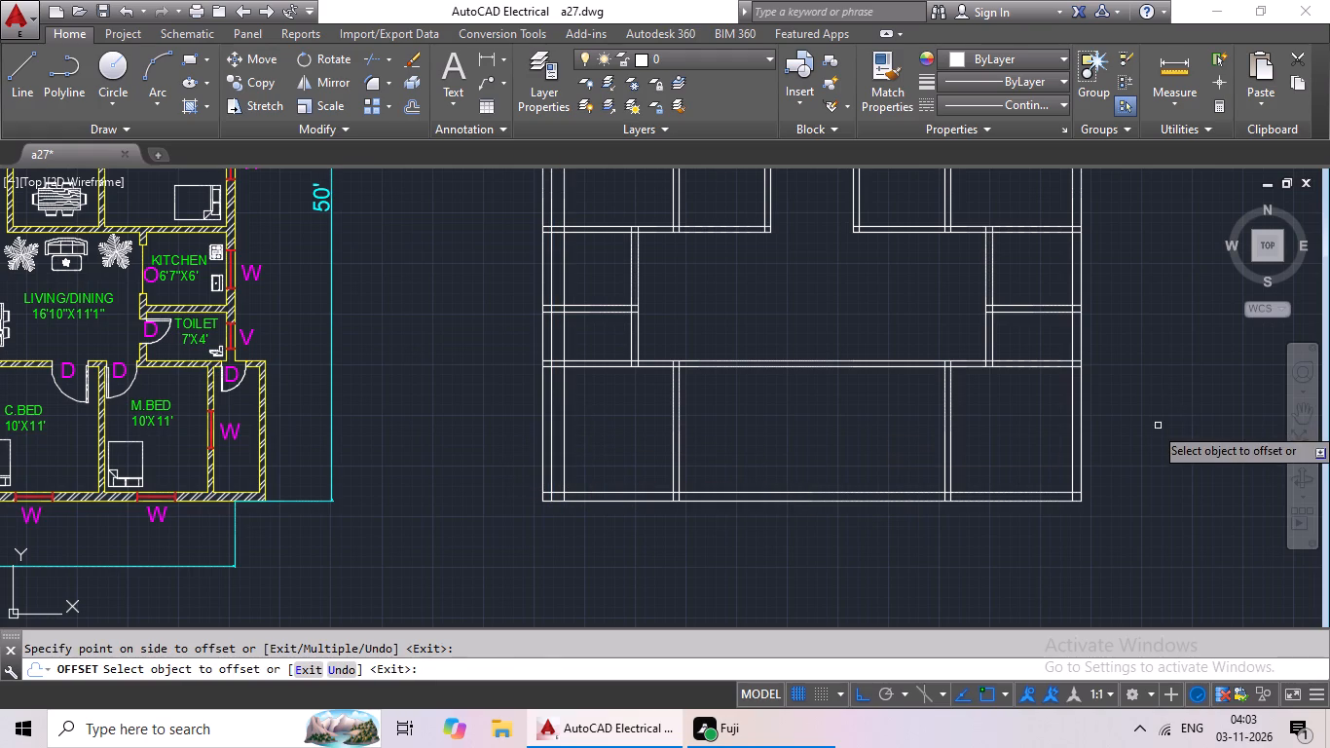
{"action": "left_click_drag", "start_coordinate": [1073, 456], "coordinate": [1041, 464]}
{"action": "left_click", "coordinate": [993, 469]}
{"action": "key", "text": "Escape"}
{"action": "key", "text": "Escape"}
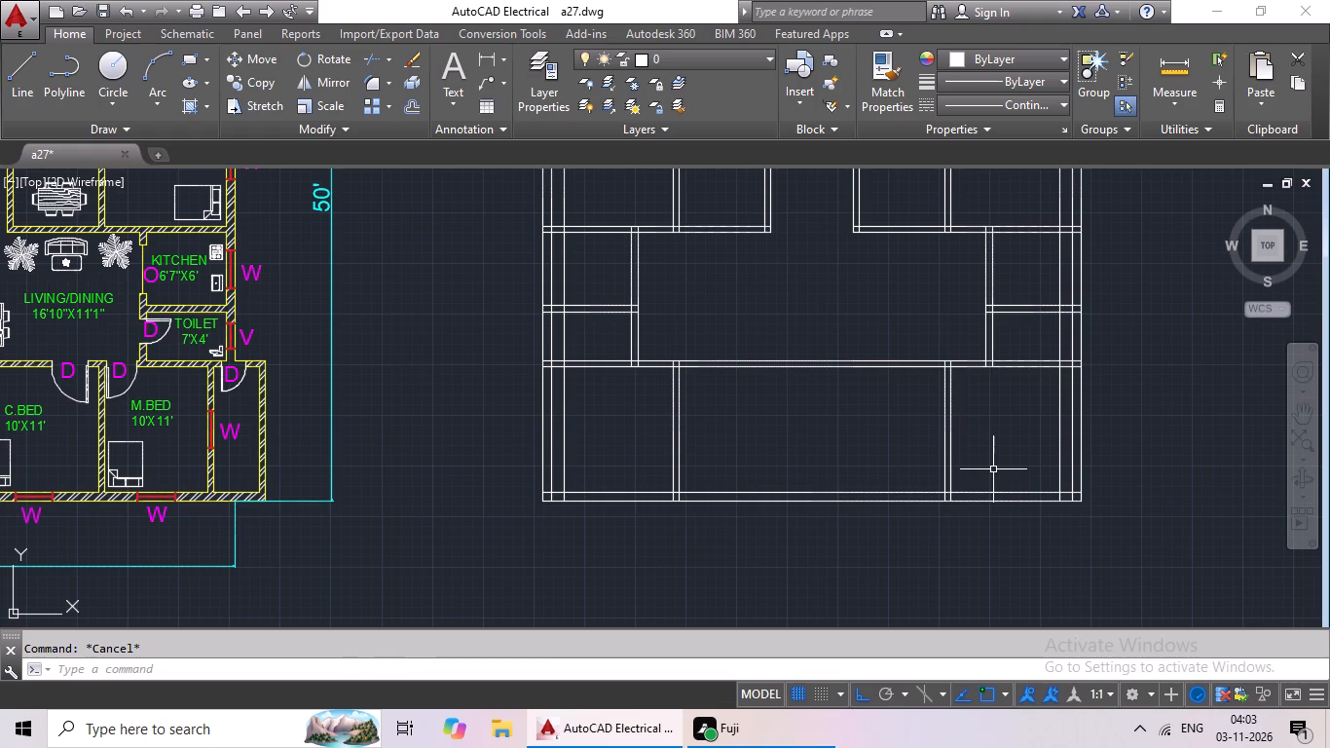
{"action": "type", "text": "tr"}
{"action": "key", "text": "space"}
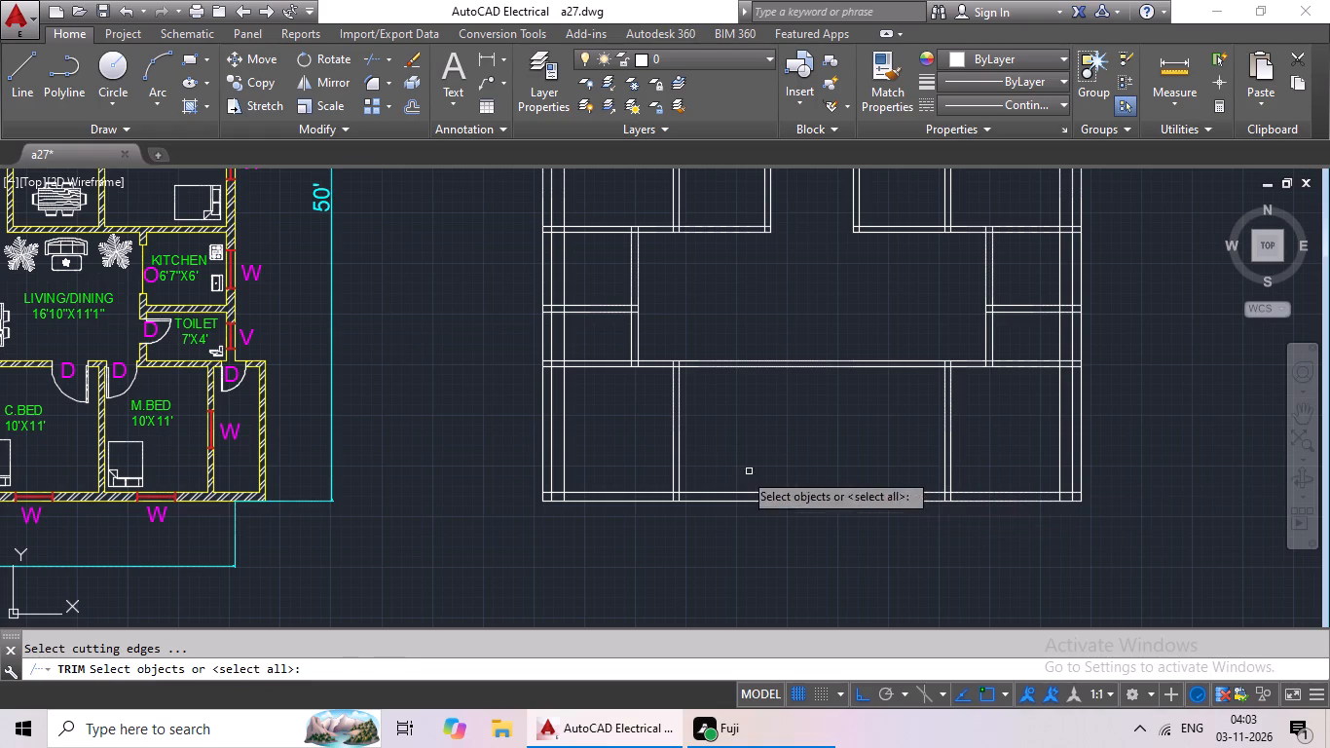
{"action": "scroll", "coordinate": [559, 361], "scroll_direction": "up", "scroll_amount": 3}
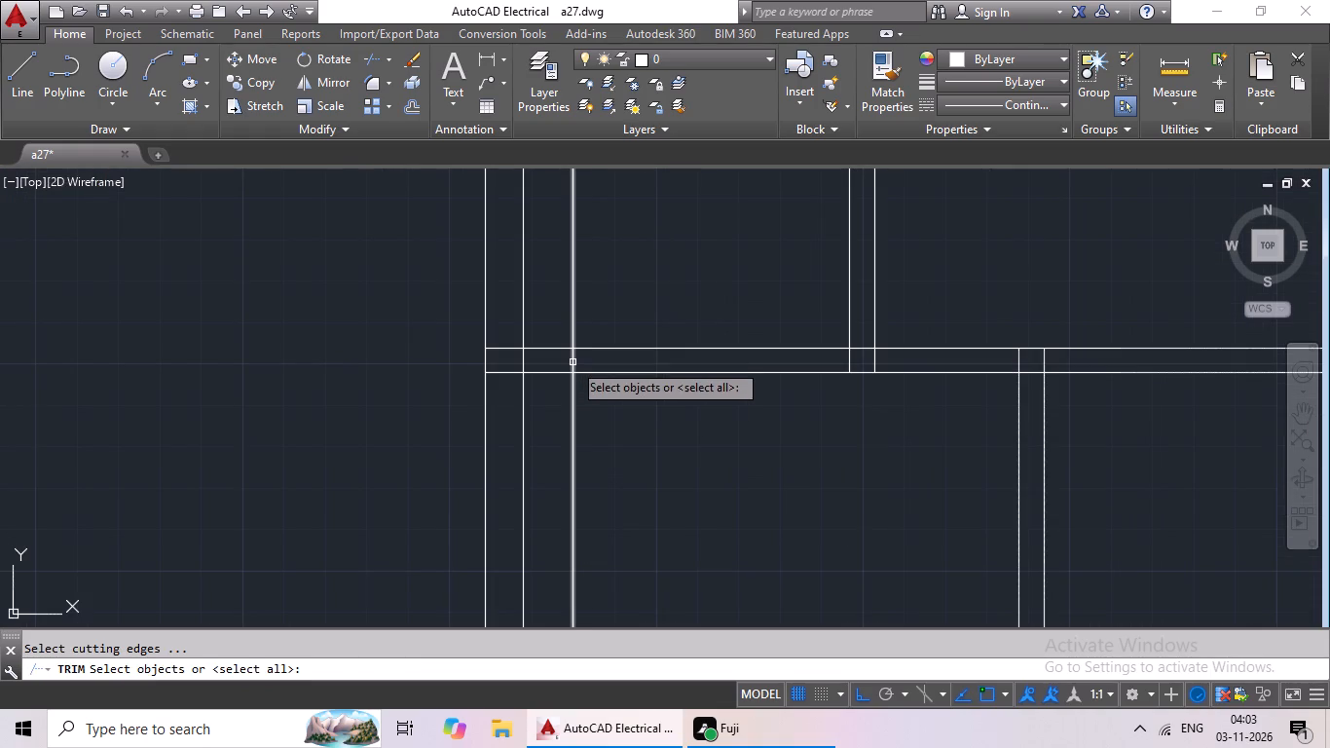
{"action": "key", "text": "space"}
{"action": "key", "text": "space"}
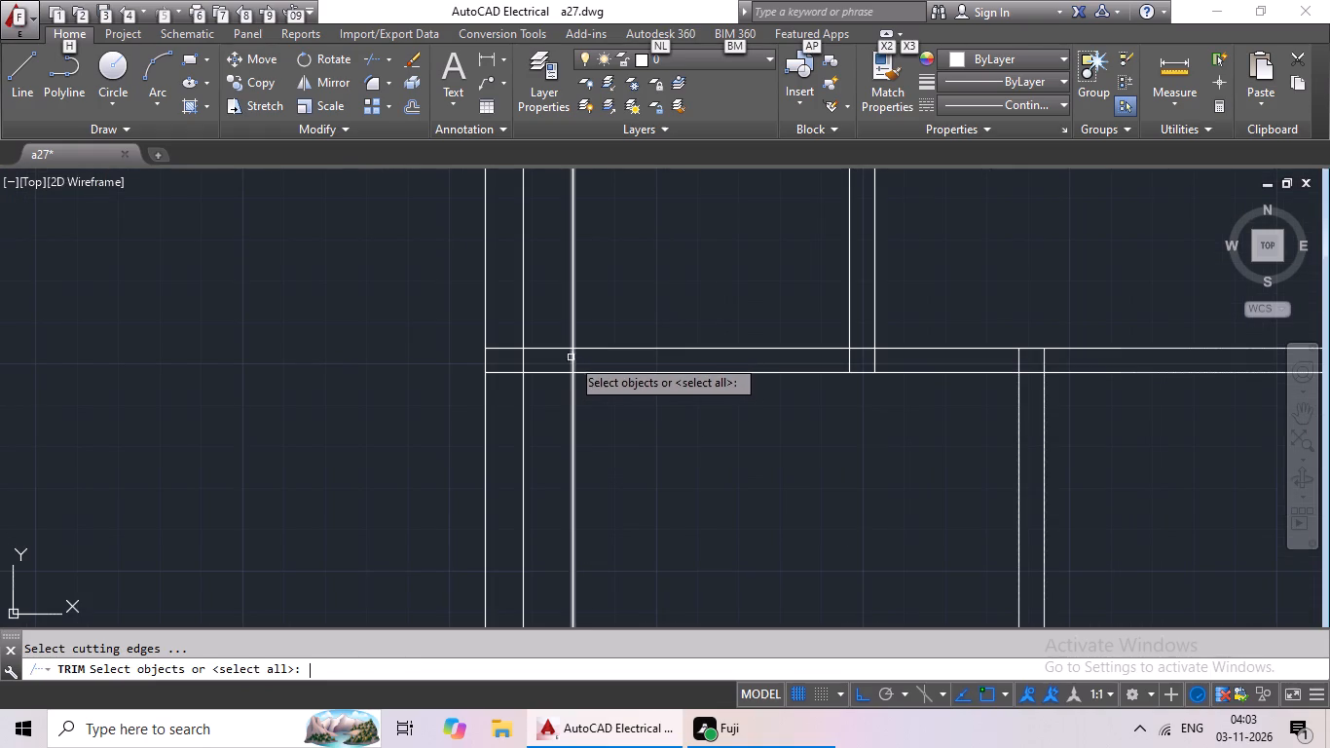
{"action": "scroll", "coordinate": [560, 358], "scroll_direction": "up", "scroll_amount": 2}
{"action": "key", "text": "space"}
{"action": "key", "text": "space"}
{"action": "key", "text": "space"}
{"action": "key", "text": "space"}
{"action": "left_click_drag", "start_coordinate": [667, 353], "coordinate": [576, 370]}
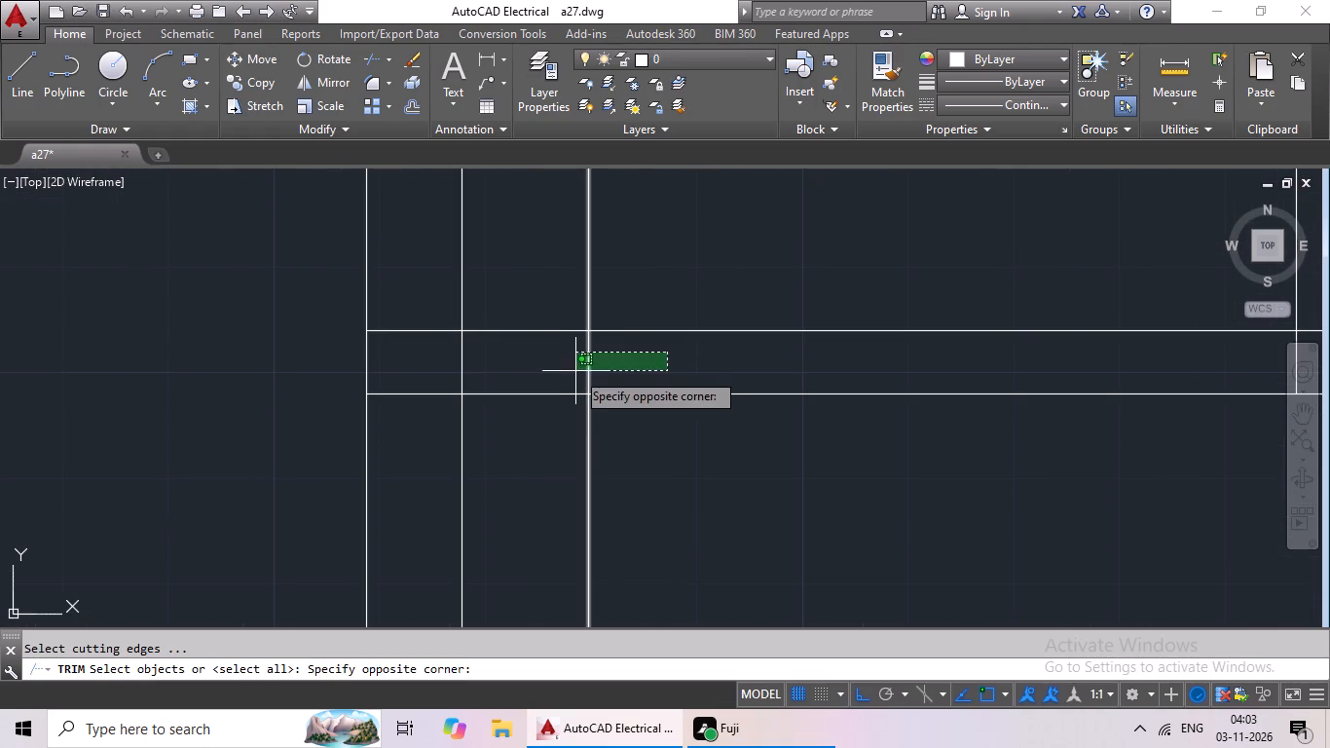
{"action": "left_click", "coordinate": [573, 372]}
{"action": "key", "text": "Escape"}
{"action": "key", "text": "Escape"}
Trim both 1' offset lines out of the thickness of the horizontal partition above the lower bedrooms.
{"action": "type", "text": "tr"}
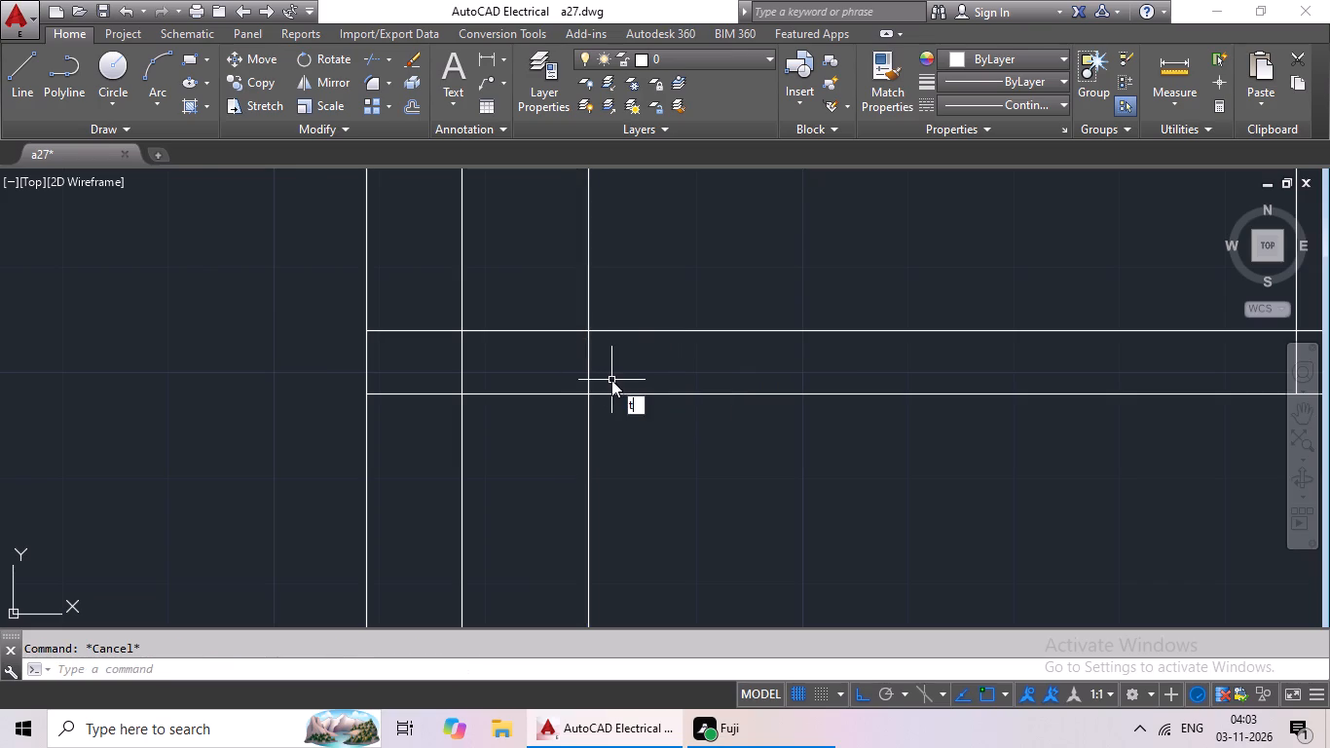
{"action": "key", "text": "space"}
{"action": "key", "text": "space"}
{"action": "scroll", "coordinate": [595, 351], "scroll_direction": "up", "scroll_amount": 2}
{"action": "left_click_drag", "start_coordinate": [672, 357], "coordinate": [553, 410]}
{"action": "left_click", "coordinate": [554, 411]}
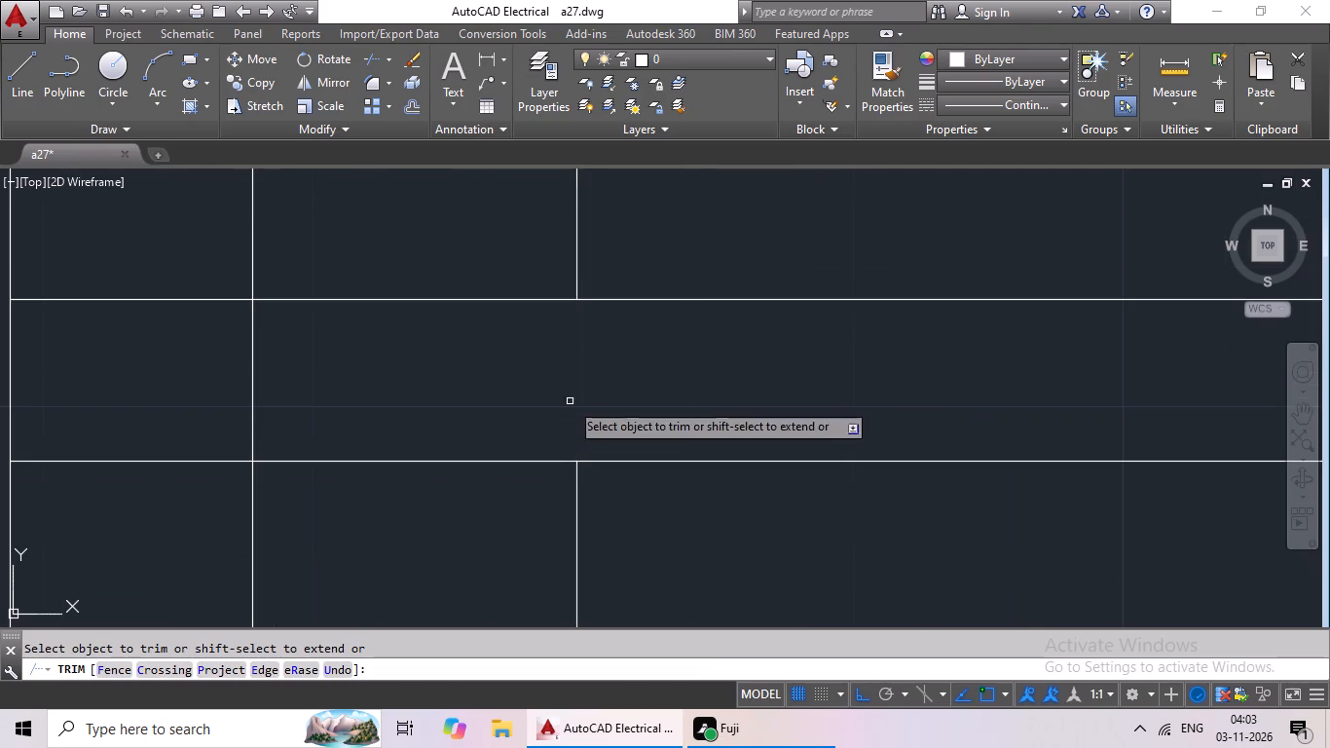
{"action": "scroll", "coordinate": [579, 395], "scroll_direction": "down", "scroll_amount": 5}
{"action": "middle_click_drag", "start_coordinate": [642, 442], "coordinate": [155, 500]}
{"action": "scroll", "coordinate": [560, 499], "scroll_direction": "down", "scroll_amount": 2}
{"action": "middle_click_drag", "start_coordinate": [633, 513], "coordinate": [316, 456]}
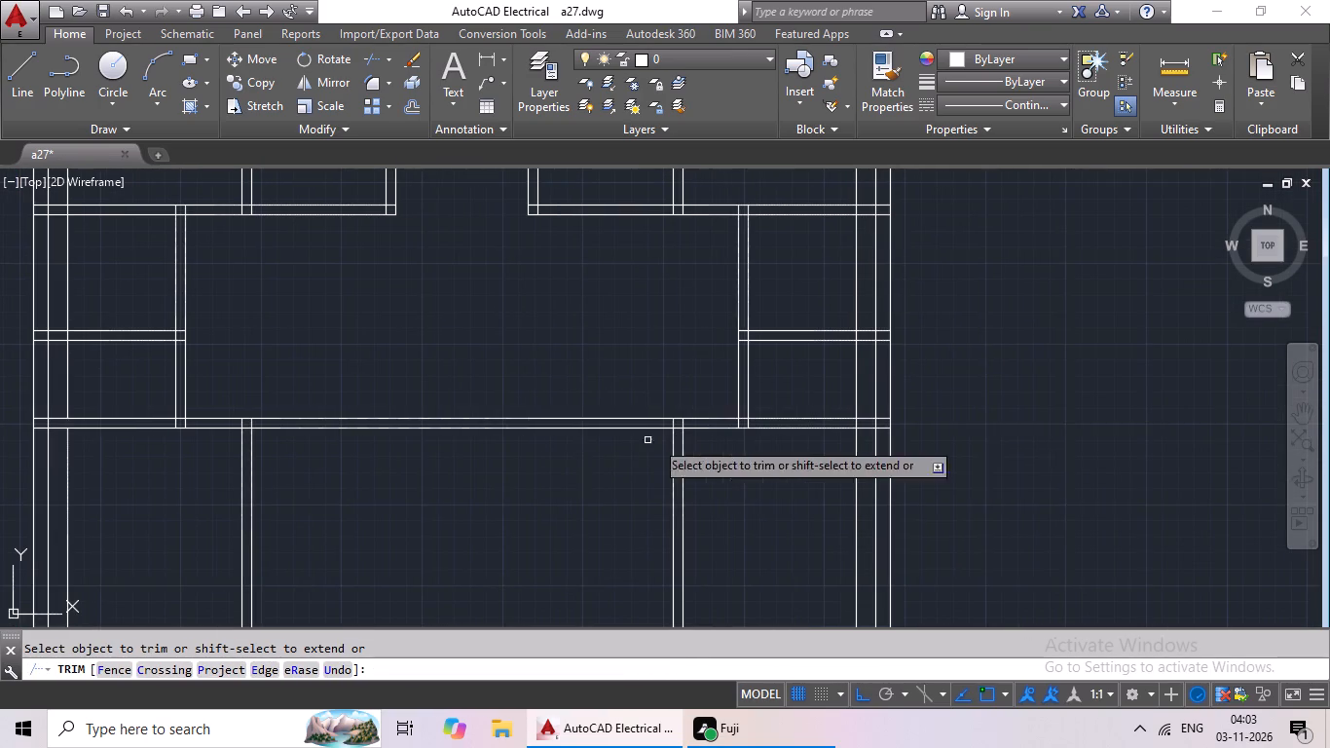
{"action": "scroll", "coordinate": [857, 423], "scroll_direction": "up", "scroll_amount": 4}
{"action": "left_click_drag", "start_coordinate": [900, 413], "coordinate": [783, 439]}
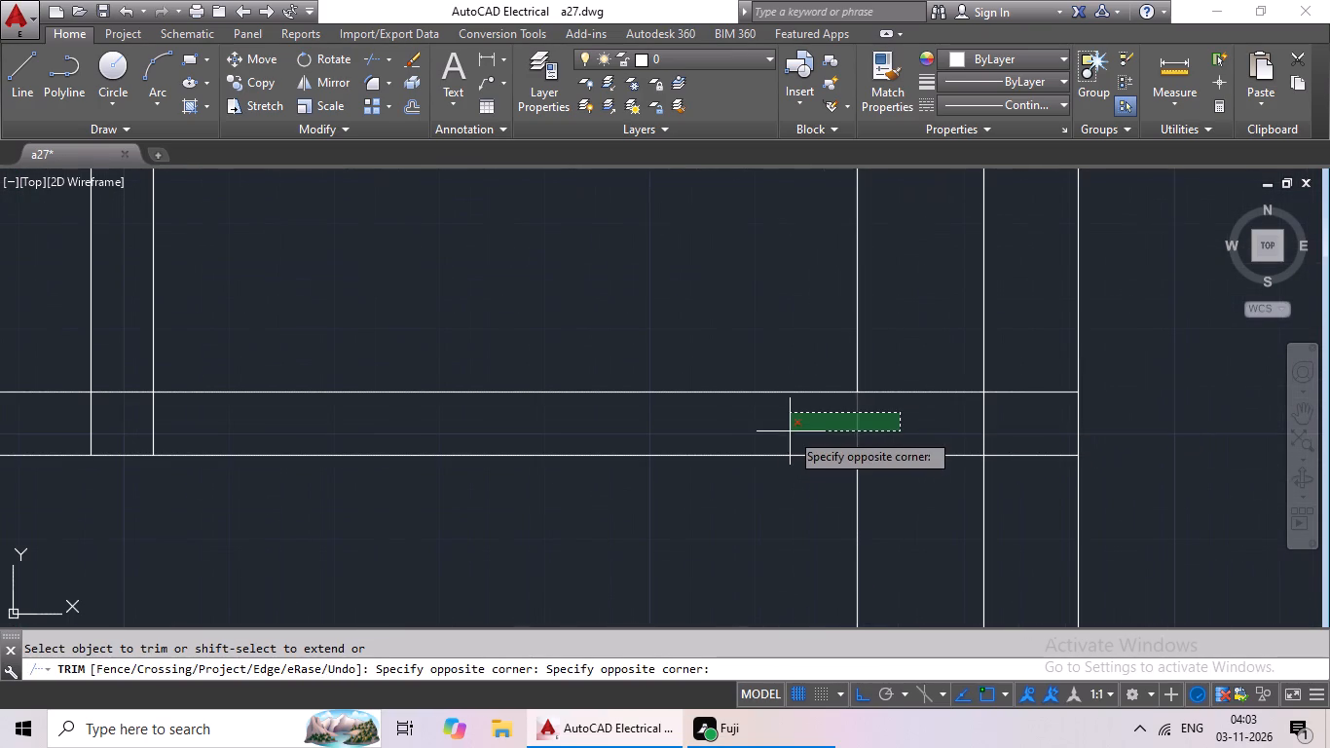
{"action": "left_click", "coordinate": [790, 431]}
{"action": "left_click_drag", "start_coordinate": [905, 282], "coordinate": [762, 369]}
{"action": "key", "text": "Escape"}
Erase the portions of both 1' offset lines above the lower bedrooms' horizontal partition.
{"action": "left_click_drag", "start_coordinate": [920, 294], "coordinate": [803, 335]}
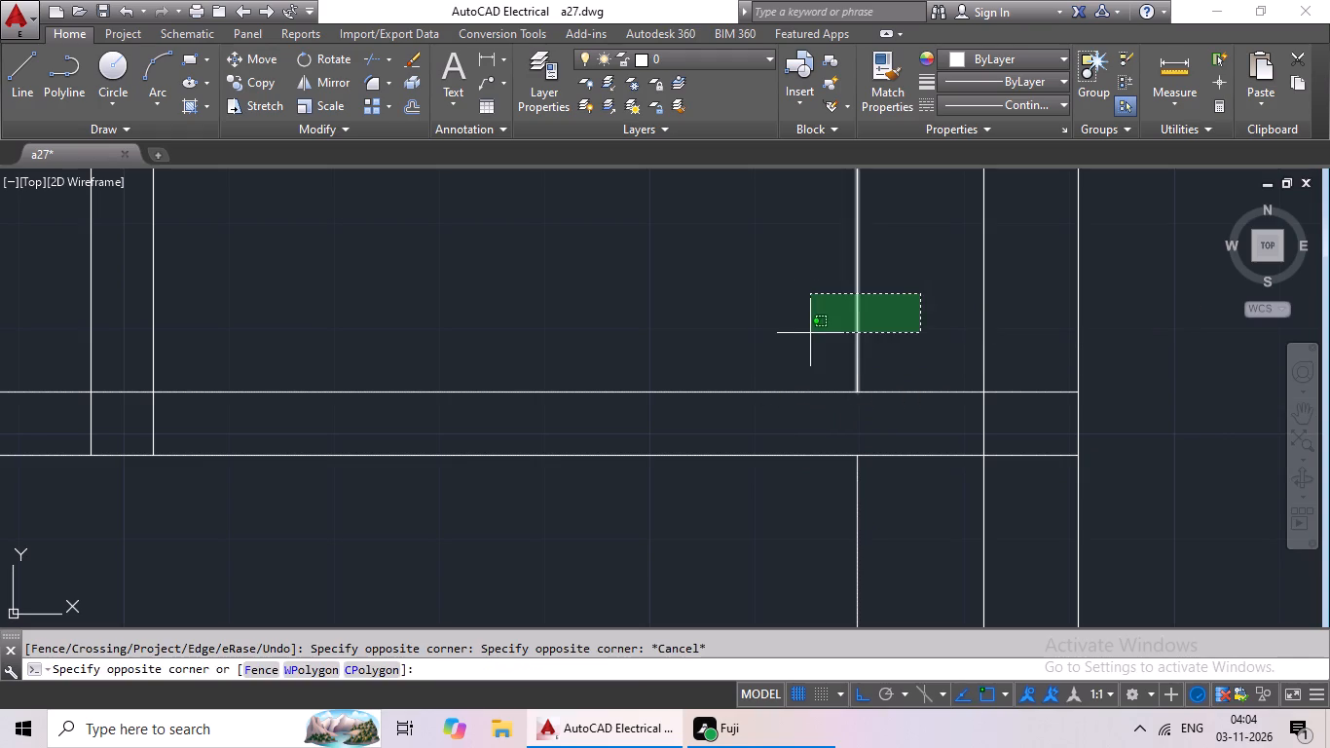
{"action": "left_click_drag", "start_coordinate": [803, 335], "coordinate": [793, 340]}
{"action": "left_click", "coordinate": [793, 340]}
{"action": "scroll", "coordinate": [796, 340], "scroll_direction": "down", "scroll_amount": 4}
{"action": "middle_click_drag", "start_coordinate": [77, 333], "coordinate": [346, 329]}
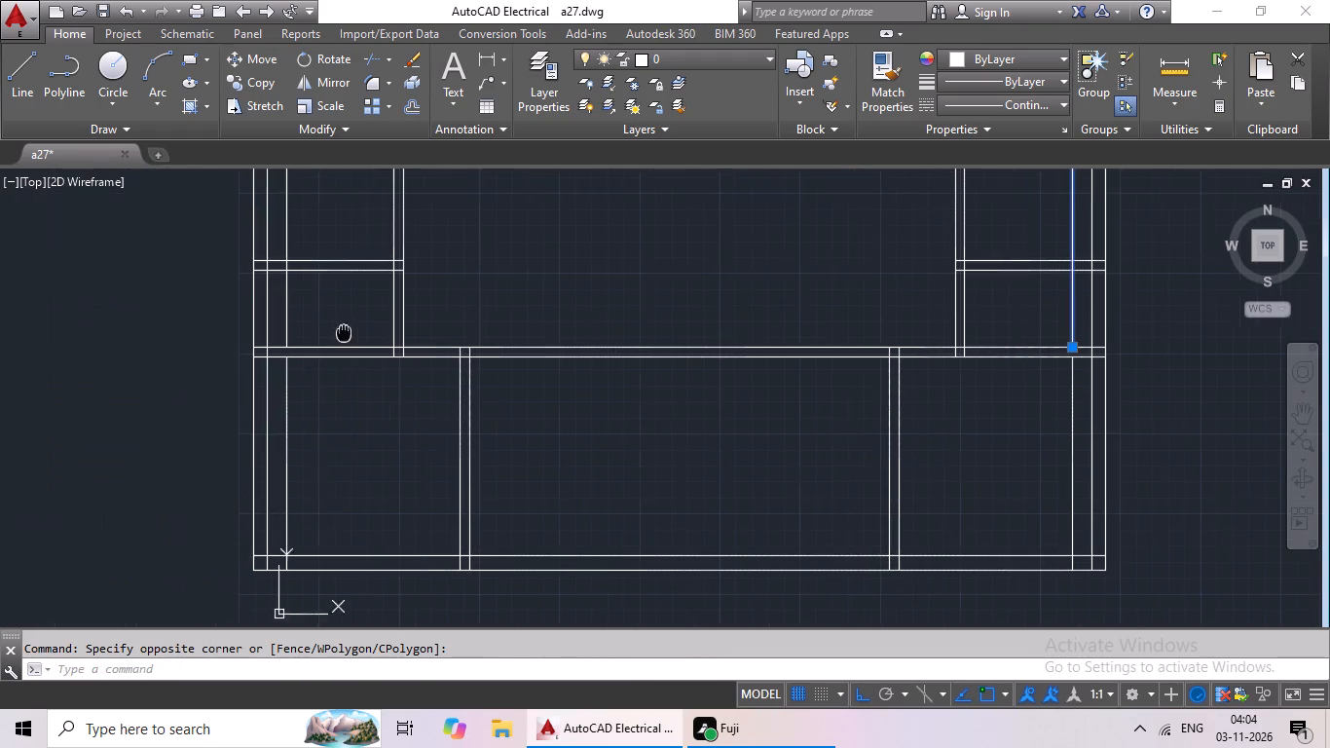
{"action": "middle_click_drag", "start_coordinate": [346, 329], "coordinate": [345, 330]}
{"action": "left_click_drag", "start_coordinate": [354, 290], "coordinate": [285, 318]}
{"action": "left_click", "coordinate": [277, 321]}
{"action": "key", "text": "Delete"}
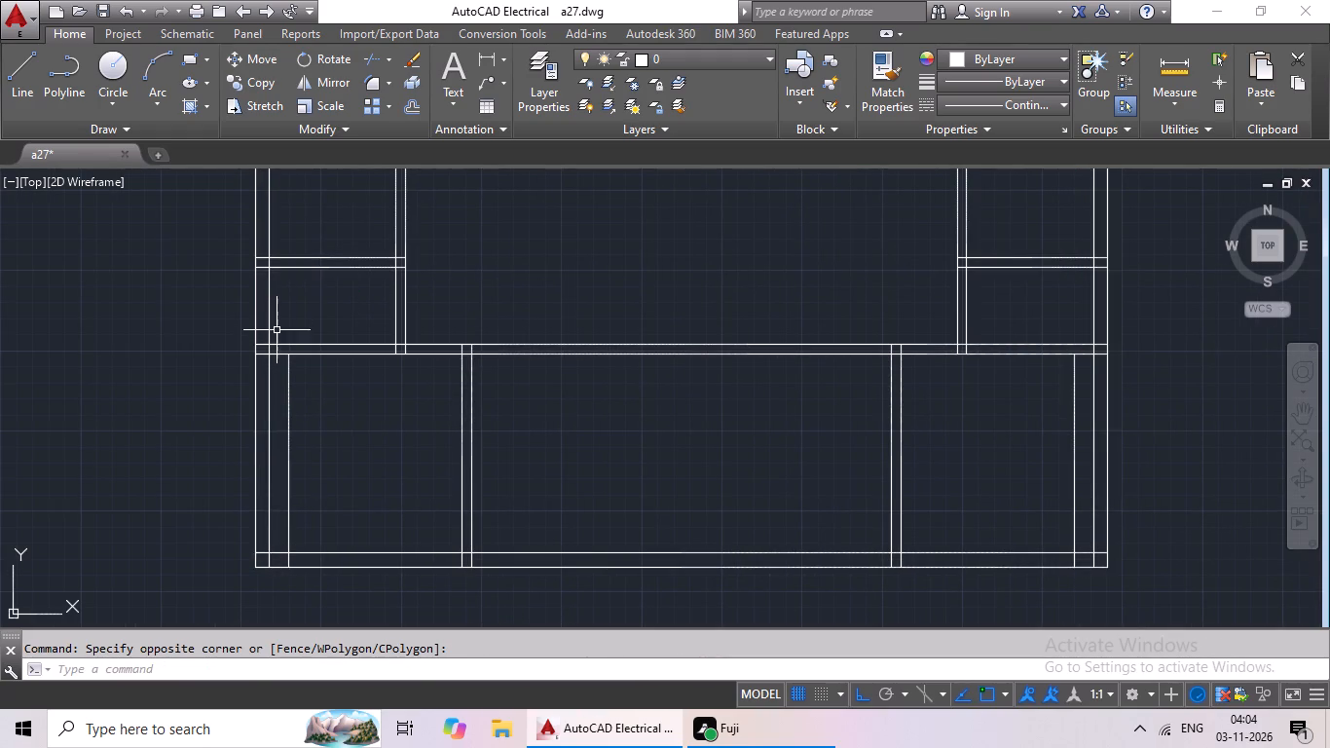
{"action": "scroll", "coordinate": [433, 339], "scroll_direction": "down", "scroll_amount": 2}
{"action": "scroll", "coordinate": [508, 383], "scroll_direction": "up", "scroll_amount": 1}
{"action": "key", "text": "Escape"}
{"action": "key", "text": "Escape"}
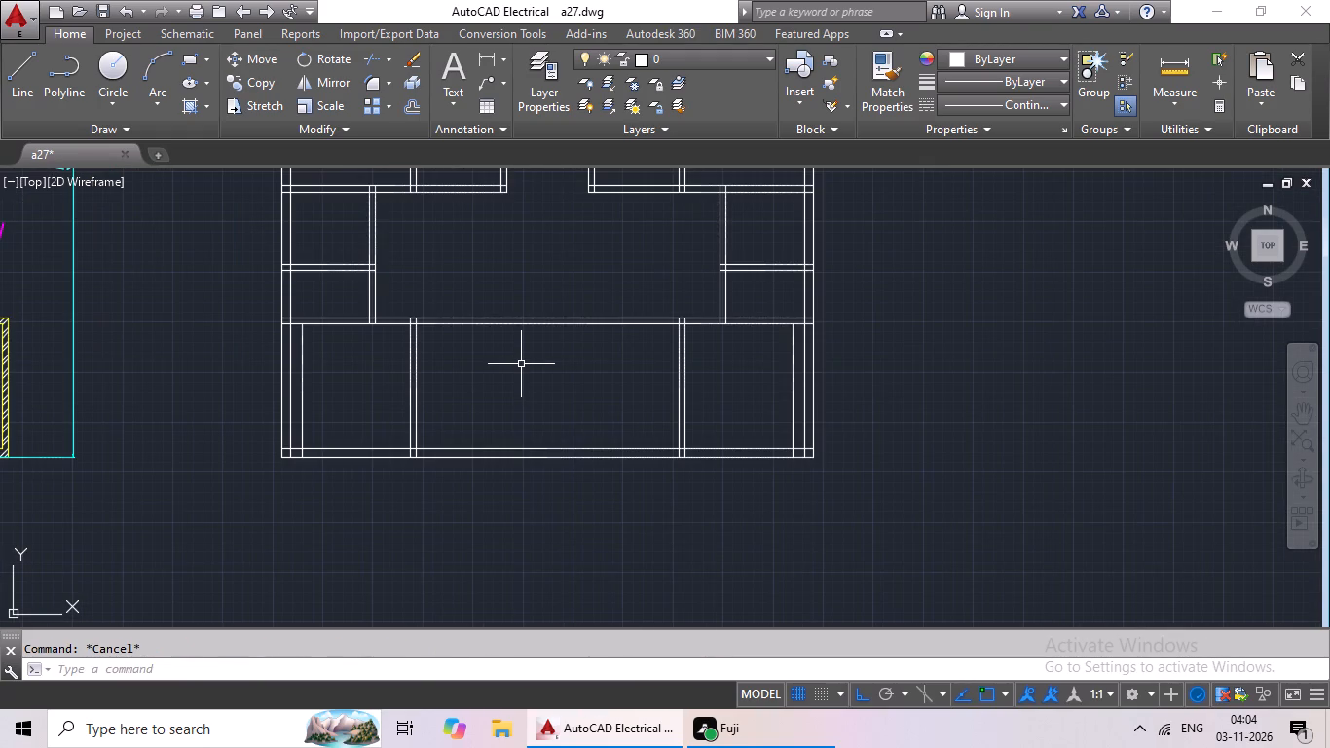
Offset the remaining left and right lines in the lower bedrooms 6" inward to form partitions.
{"action": "key", "text": "o"}
{"action": "key", "text": "Return"}
{"action": "type", "text": "6\""}
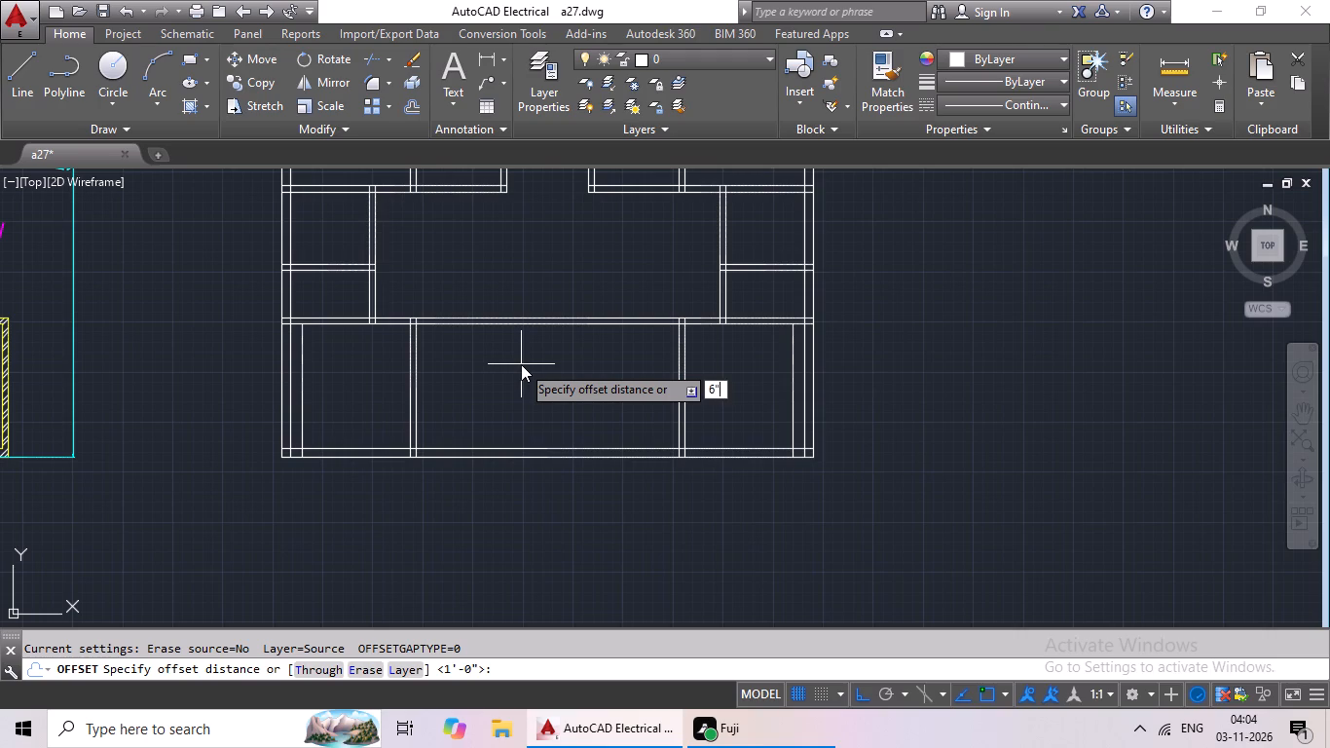
{"action": "key", "text": "Return"}
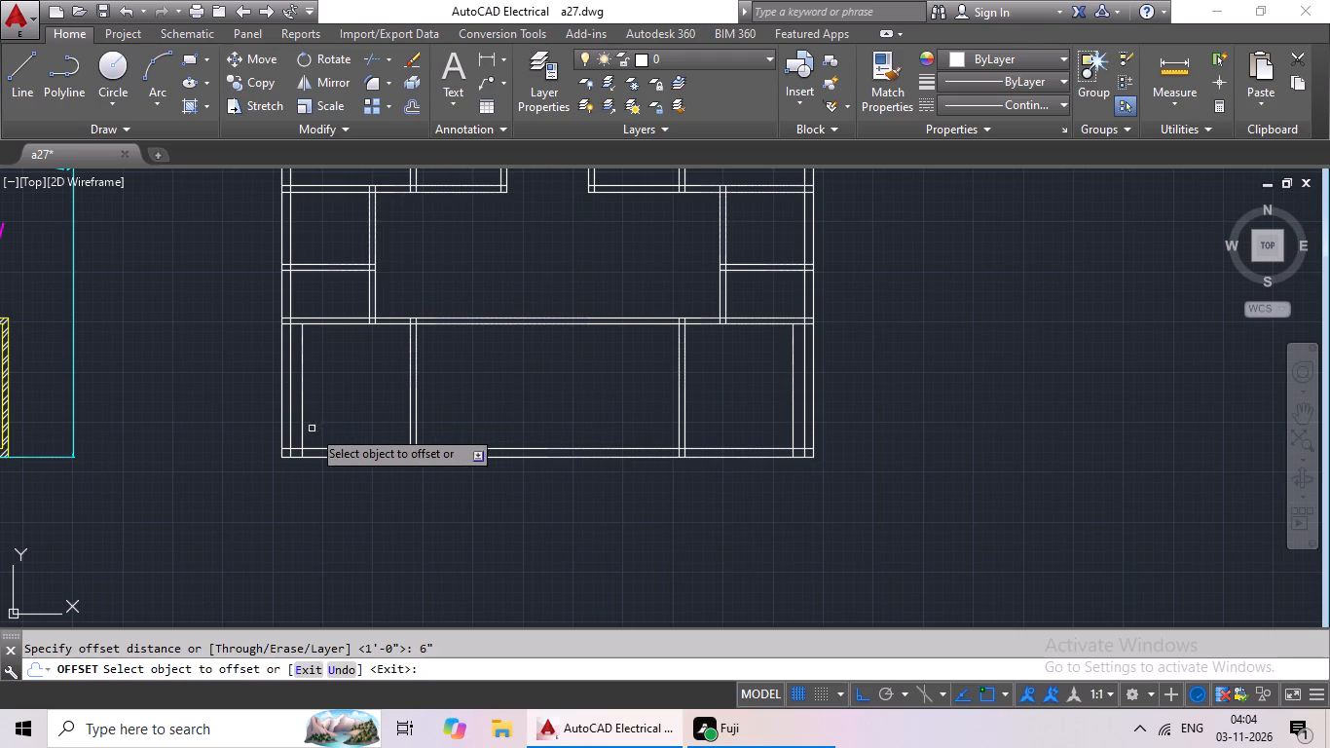
{"action": "left_click_drag", "start_coordinate": [303, 434], "coordinate": [325, 434]}
{"action": "left_click", "coordinate": [442, 430]}
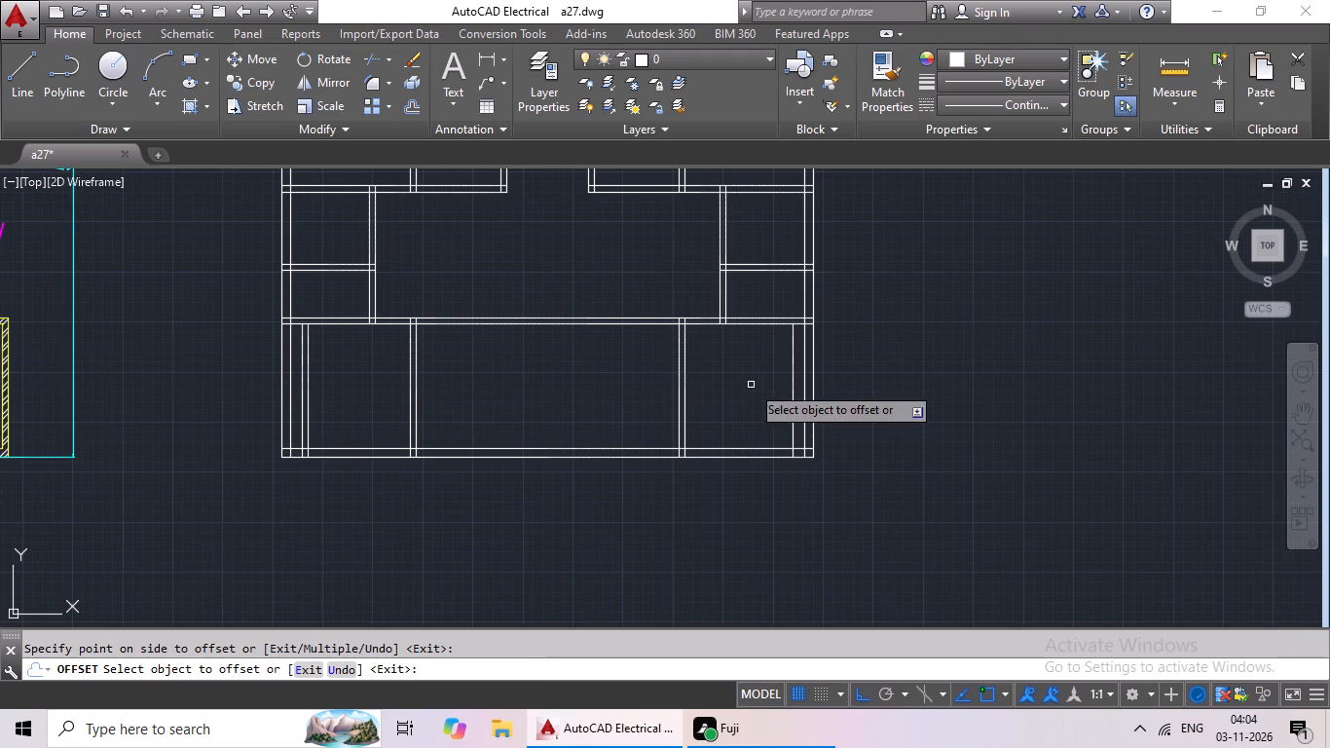
{"action": "left_click_drag", "start_coordinate": [793, 377], "coordinate": [782, 385]}
{"action": "left_click", "coordinate": [755, 390]}
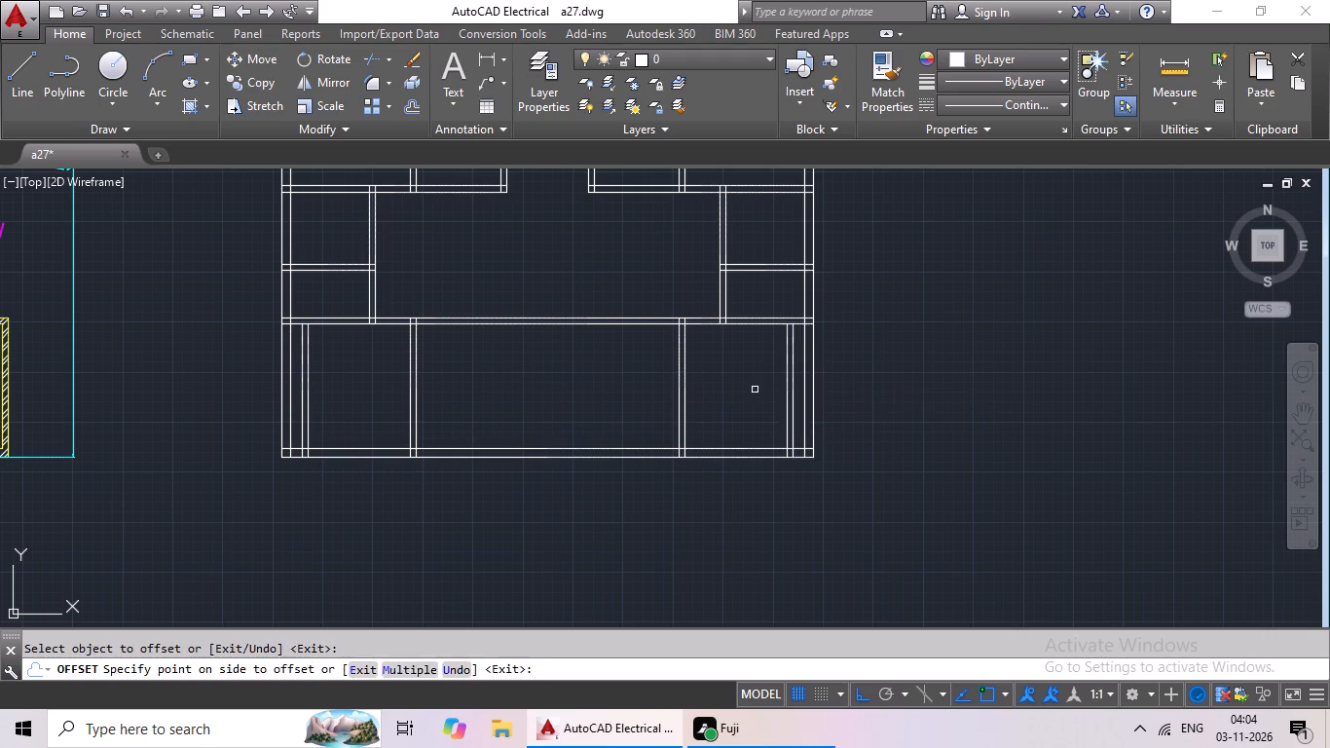
{"action": "key", "text": "Escape"}
{"action": "key", "text": "Escape"}
Offset the outer lines of the left and right outer walls 2' outward.
{"action": "key", "text": "o"}
{"action": "key", "text": "Return"}
{"action": "type", "text": "2'"}
{"action": "key", "text": "Return"}
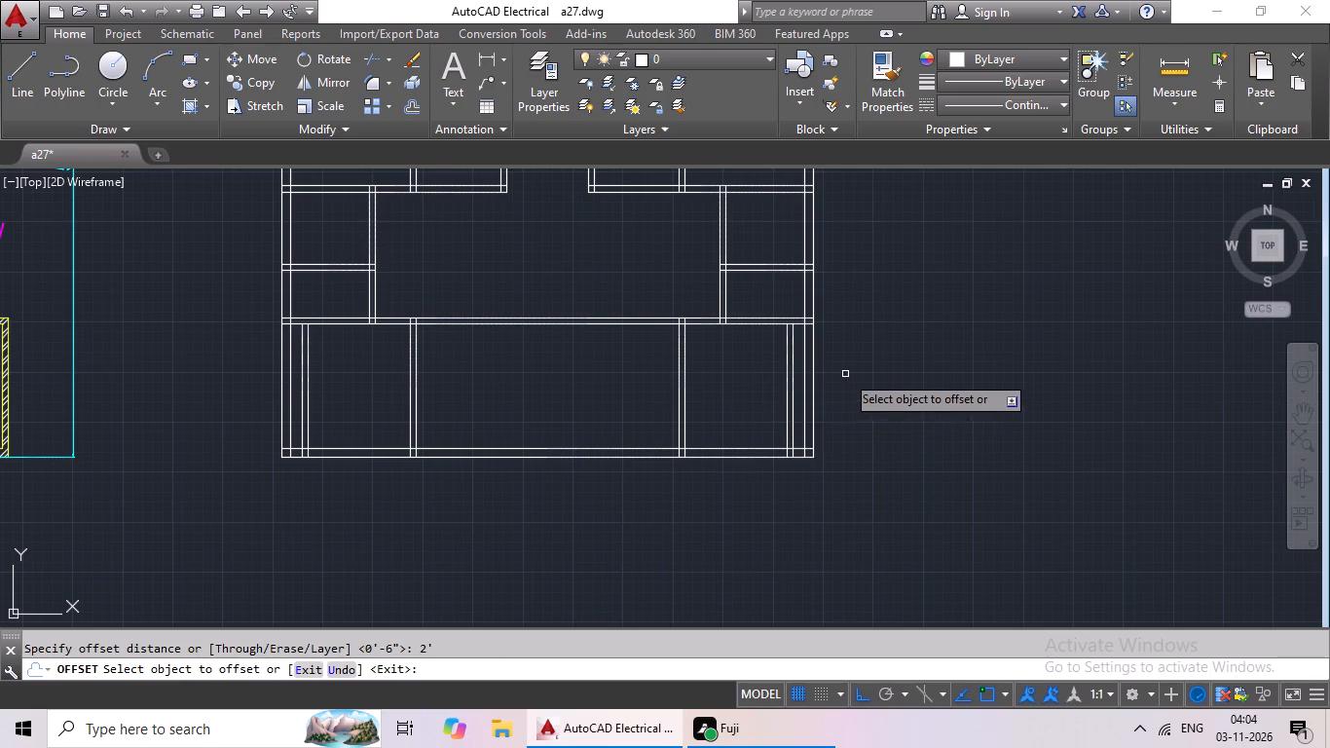
{"action": "left_click_drag", "start_coordinate": [812, 400], "coordinate": [846, 396]}
{"action": "left_click", "coordinate": [883, 385]}
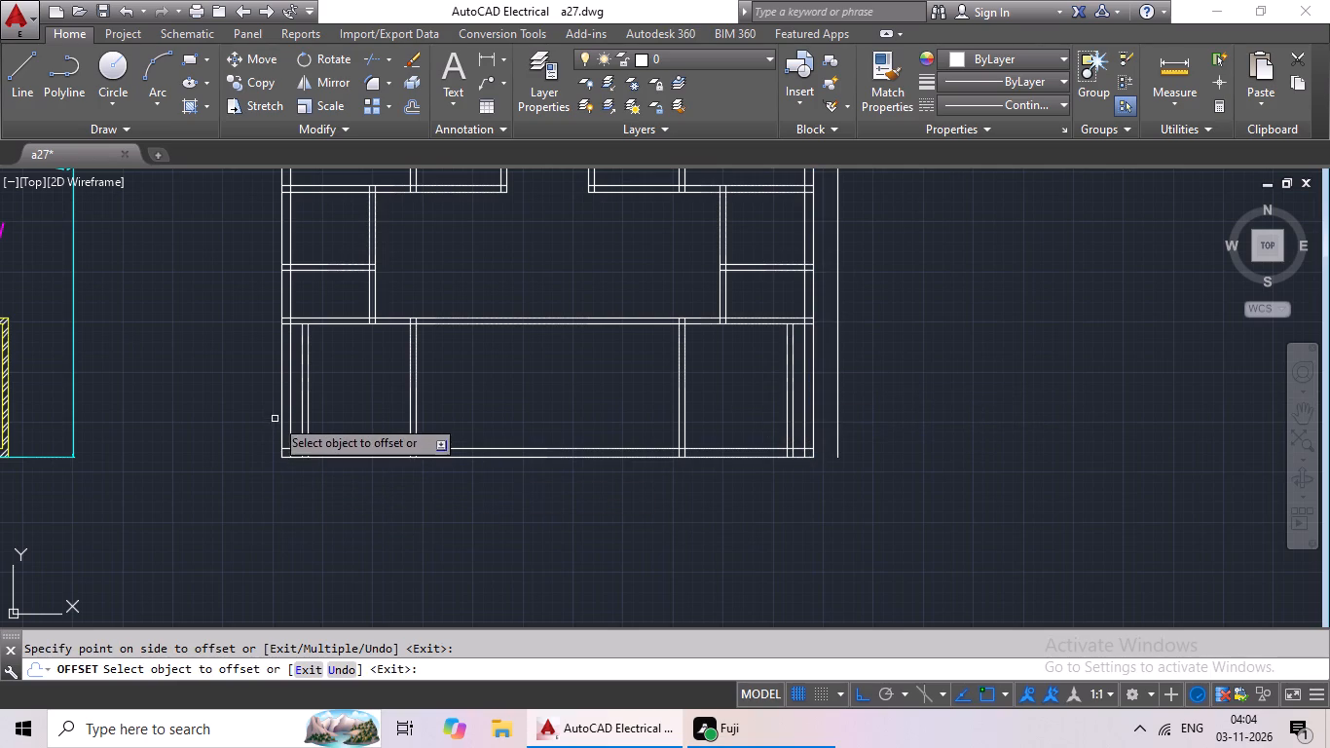
{"action": "left_click_drag", "start_coordinate": [282, 412], "coordinate": [199, 438]}
{"action": "left_click", "coordinate": [191, 439]}
{"action": "key", "text": "Escape"}
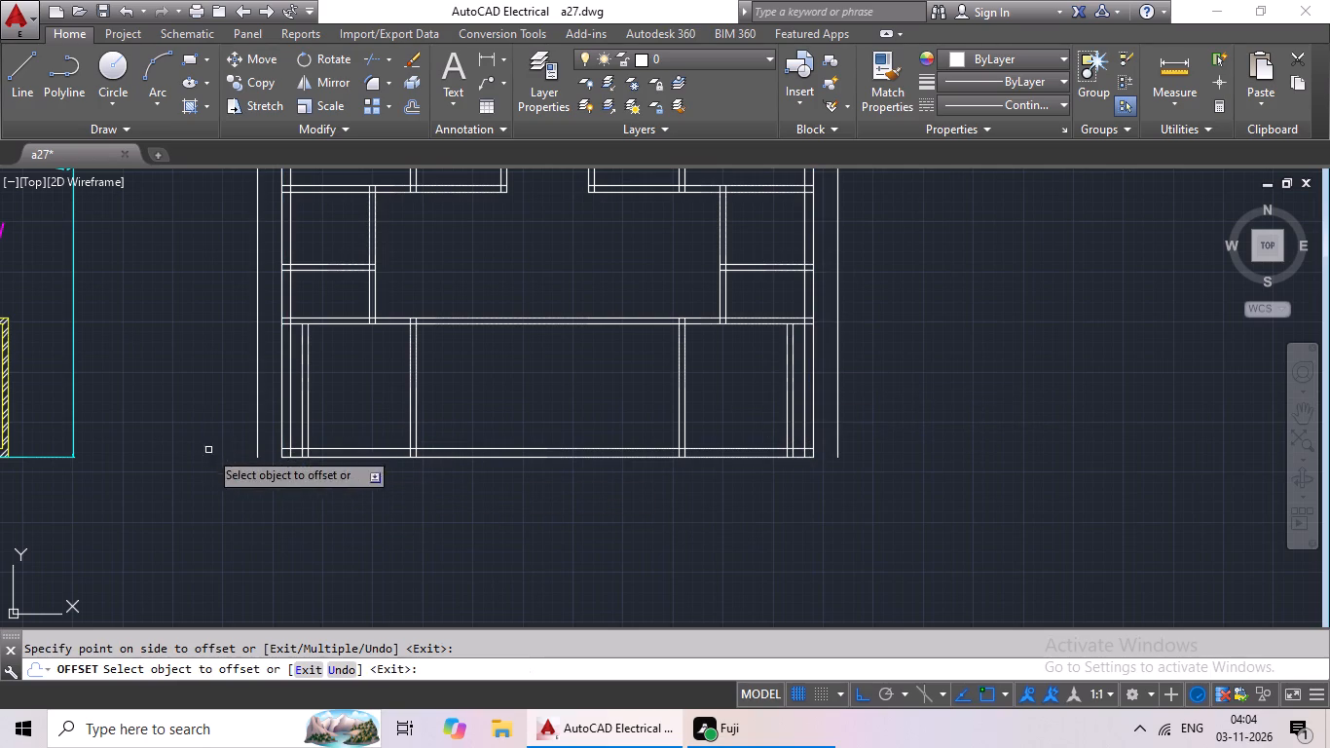
{"action": "key", "text": "Escape"}
Offset the two new lines outside the plan 6" farther outward to form the projecting side walls.
{"action": "key", "text": "o"}
{"action": "key", "text": "Return"}
{"action": "type", "text": "6\""}
{"action": "key", "text": "Return"}
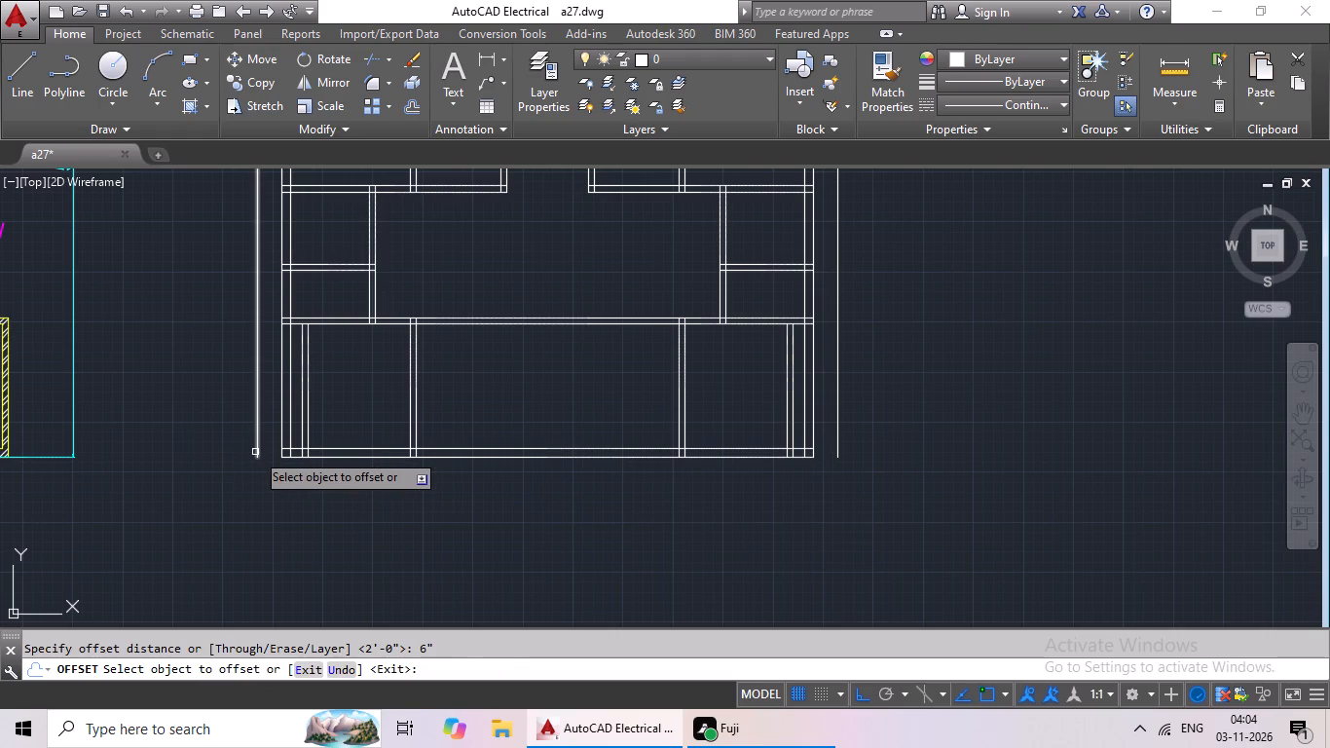
{"action": "left_click_drag", "start_coordinate": [255, 452], "coordinate": [199, 472]}
{"action": "left_click", "coordinate": [180, 480]}
{"action": "left_click_drag", "start_coordinate": [839, 434], "coordinate": [863, 429]}
{"action": "left_click", "coordinate": [893, 414]}
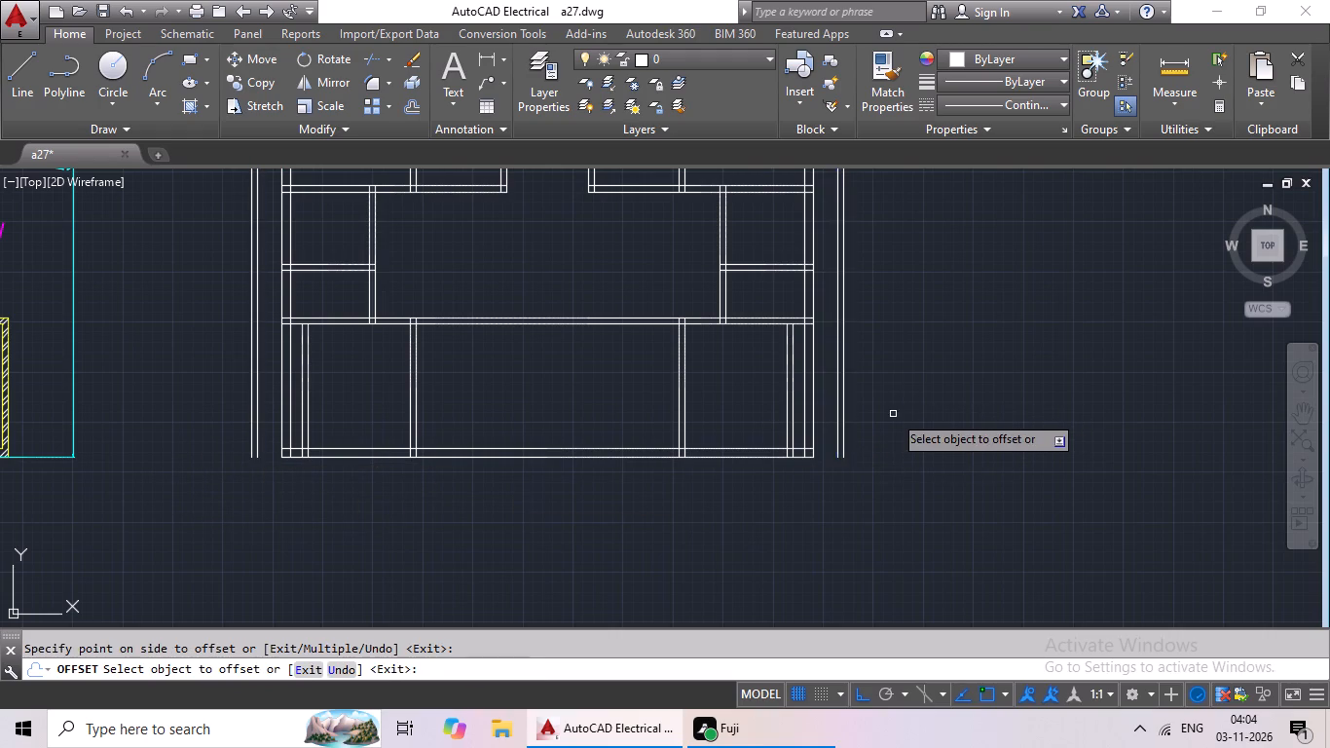
{"action": "scroll", "coordinate": [895, 408], "scroll_direction": "down", "scroll_amount": 1}
{"action": "middle_click_drag", "start_coordinate": [895, 404], "coordinate": [842, 484]}
{"action": "key", "text": "Escape"}
{"action": "key", "text": "Escape"}
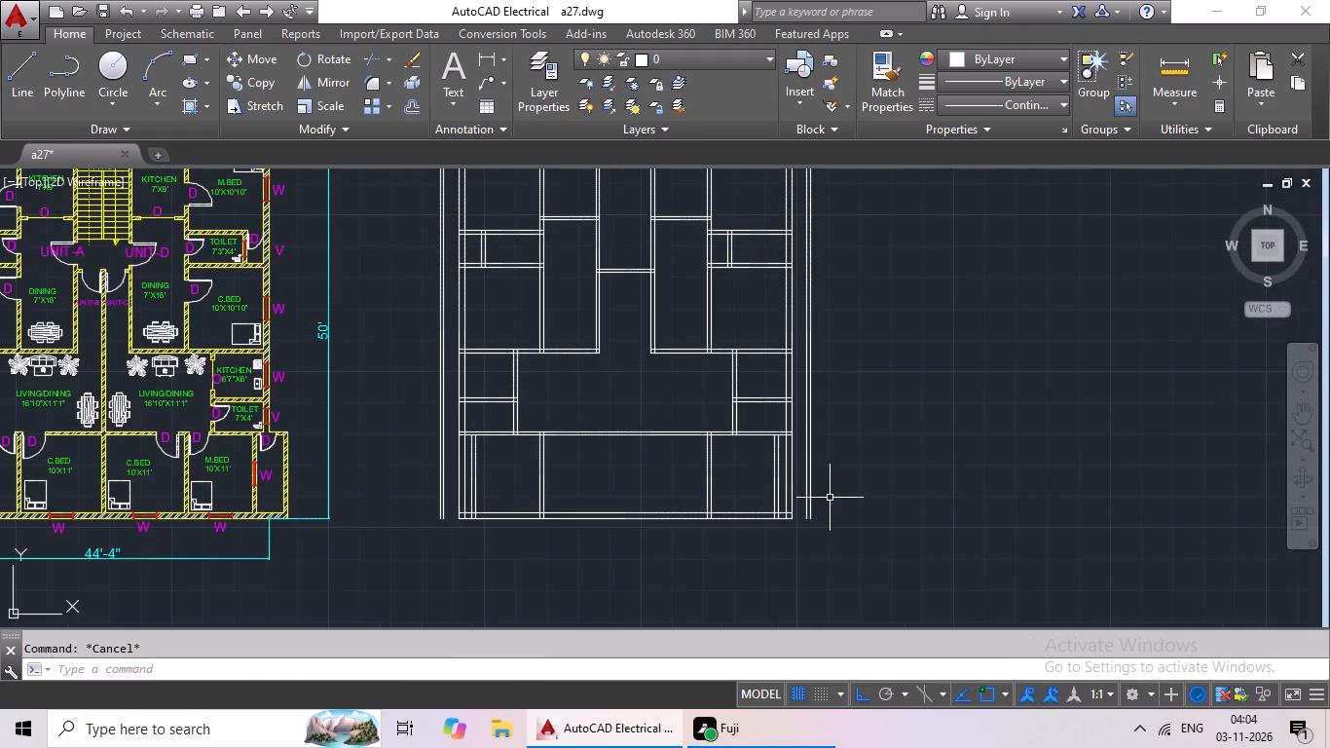
Extend both lines of the lower bedrooms' horizontal partition to the outermost line of the right projecting wall.
{"action": "key", "text": "e"}
{"action": "key", "text": "x"}
{"action": "key", "text": "space"}
{"action": "key", "text": "space"}
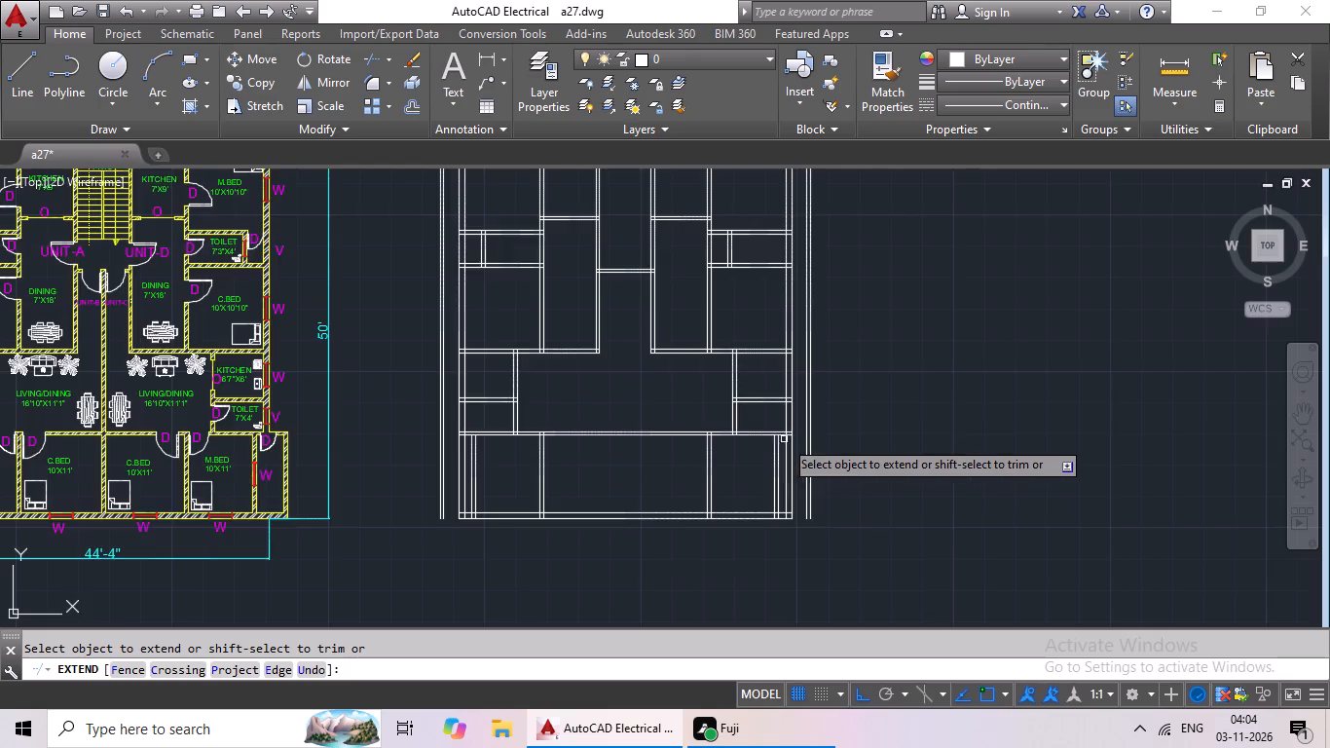
{"action": "scroll", "coordinate": [795, 437], "scroll_direction": "up", "scroll_amount": 3}
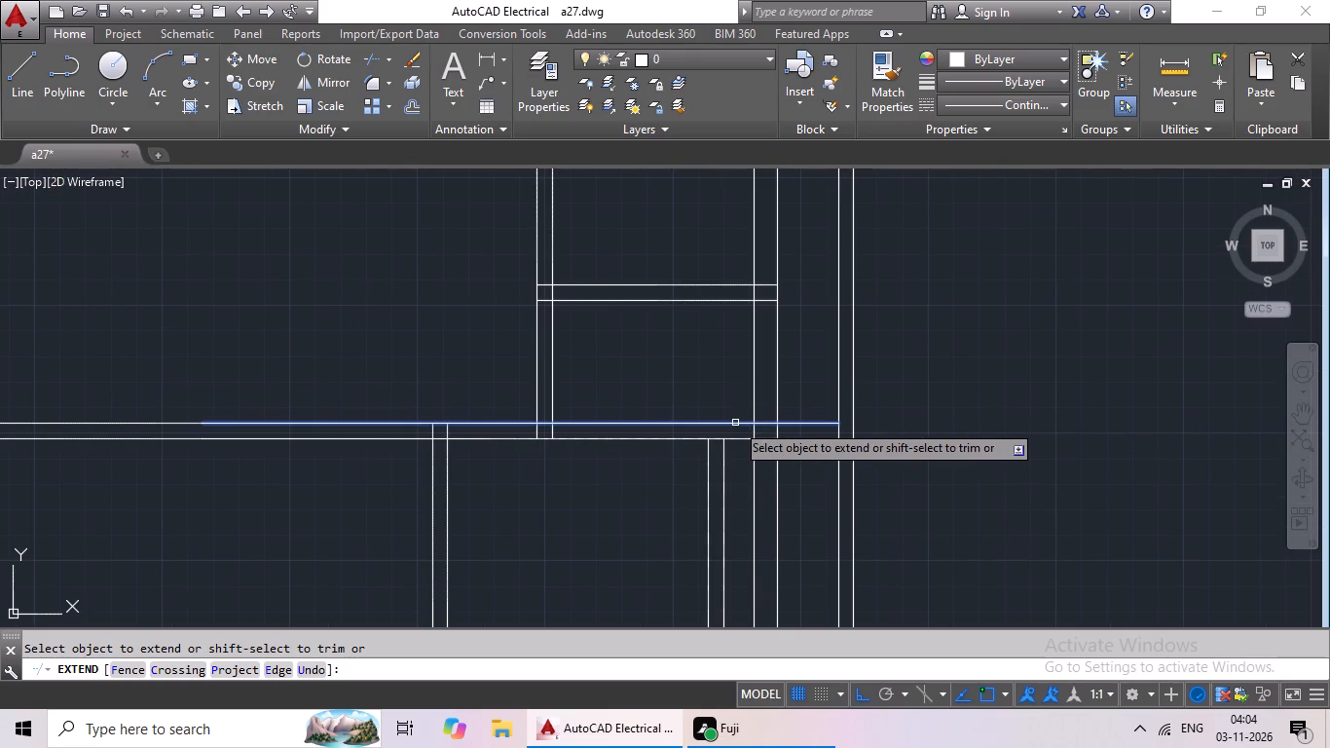
{"action": "left_click", "coordinate": [735, 423]}
{"action": "left_click", "coordinate": [801, 426]}
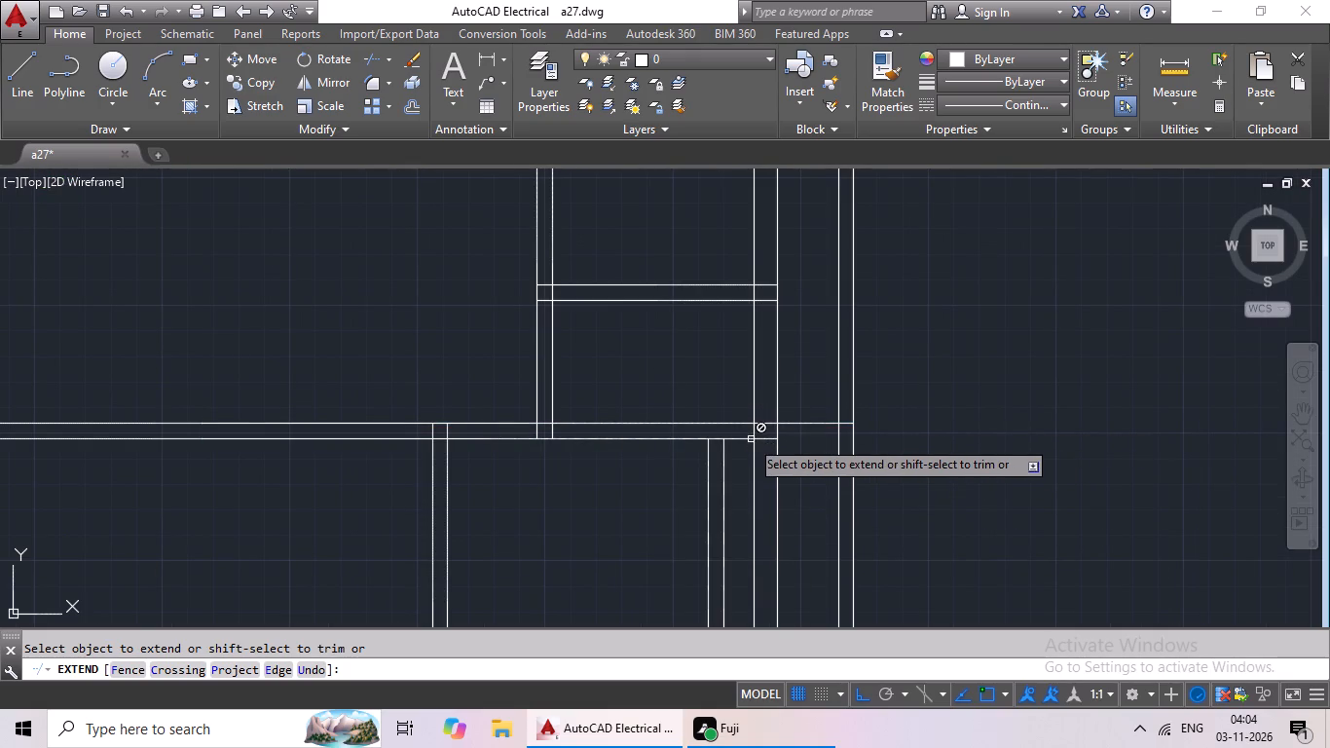
{"action": "left_click", "coordinate": [737, 441]}
{"action": "left_click", "coordinate": [794, 437]}
Extend both lines of the bottom outer wall to the outermost line of the right projecting wall.
{"action": "scroll", "coordinate": [935, 443], "scroll_direction": "down", "scroll_amount": 2}
{"action": "middle_click_drag", "start_coordinate": [936, 443], "coordinate": [912, 407]}
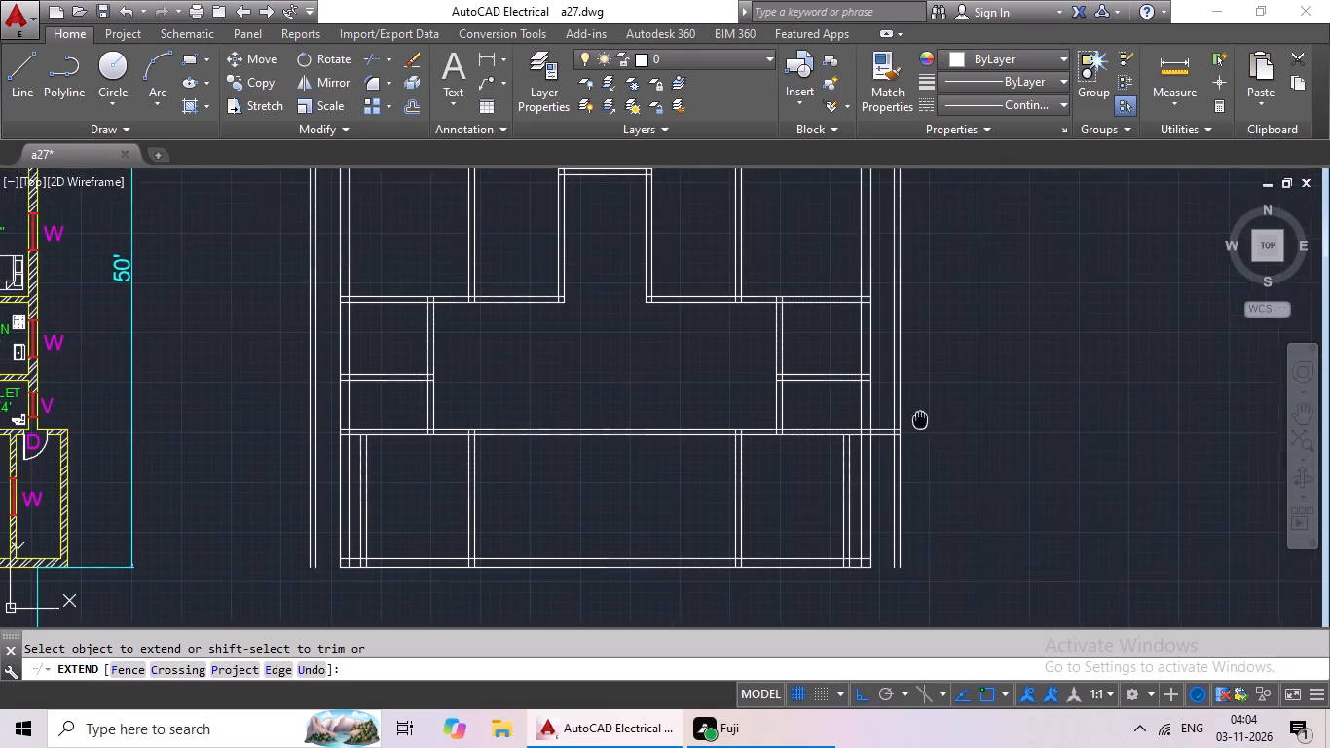
{"action": "middle_click_drag", "start_coordinate": [912, 407], "coordinate": [904, 393]}
{"action": "scroll", "coordinate": [840, 520], "scroll_direction": "up", "scroll_amount": 4}
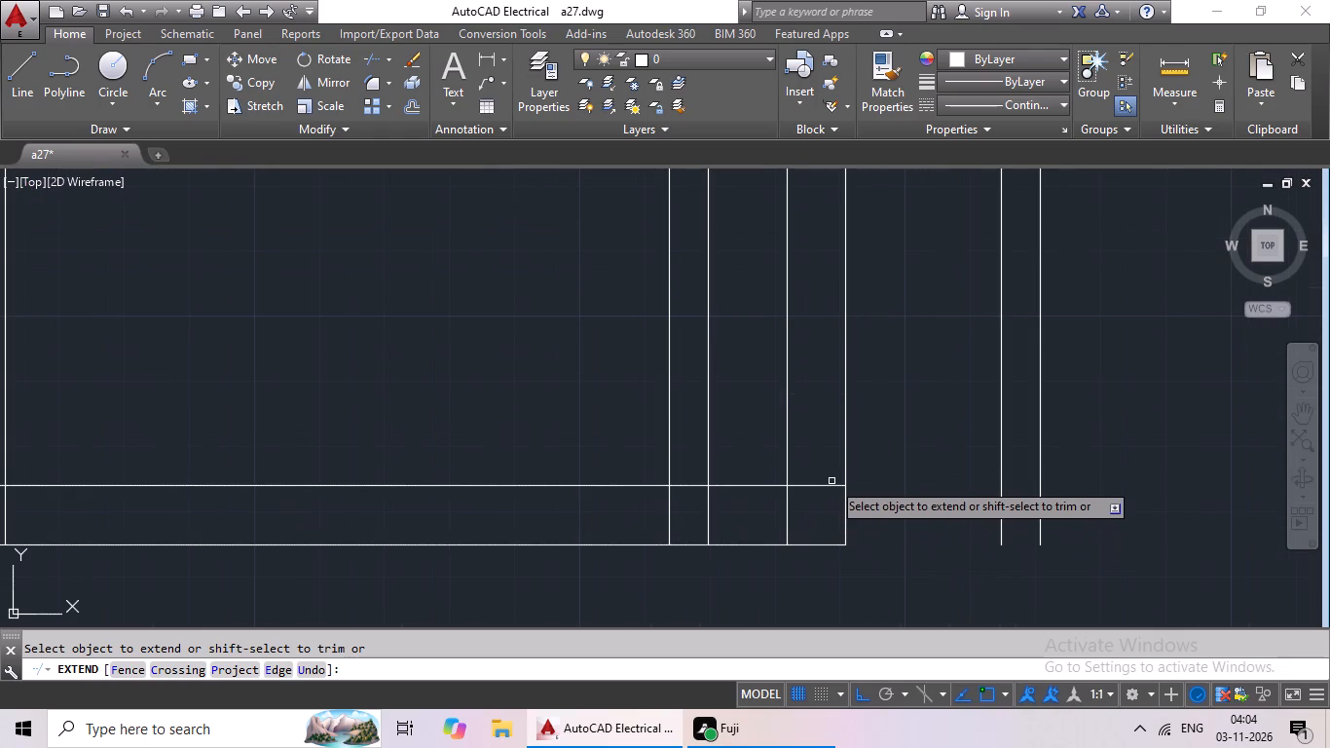
{"action": "left_click", "coordinate": [828, 487]}
{"action": "left_click", "coordinate": [904, 484]}
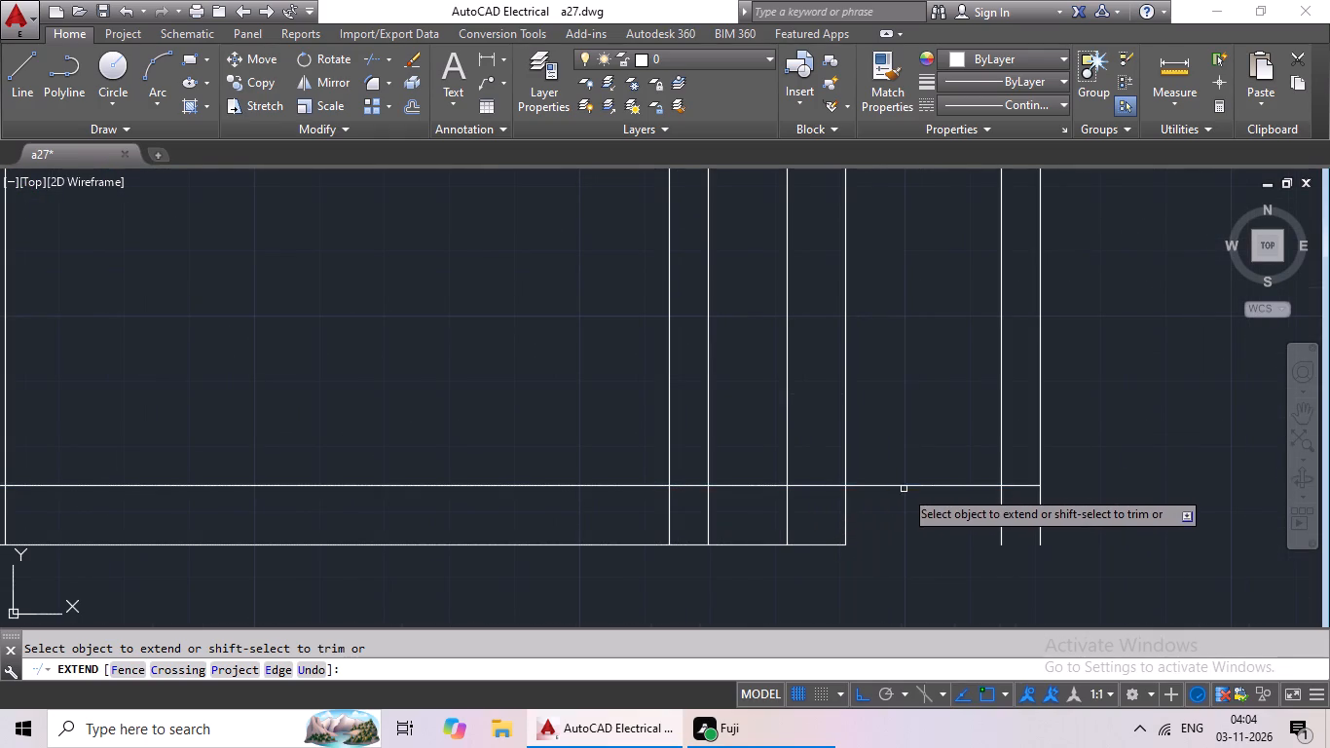
{"action": "left_click", "coordinate": [830, 546]}
{"action": "left_click", "coordinate": [893, 543]}
Extend both lines of the bottom outer wall to the outermost line of the left projecting wall.
{"action": "scroll", "coordinate": [898, 558], "scroll_direction": "down", "scroll_amount": 1}
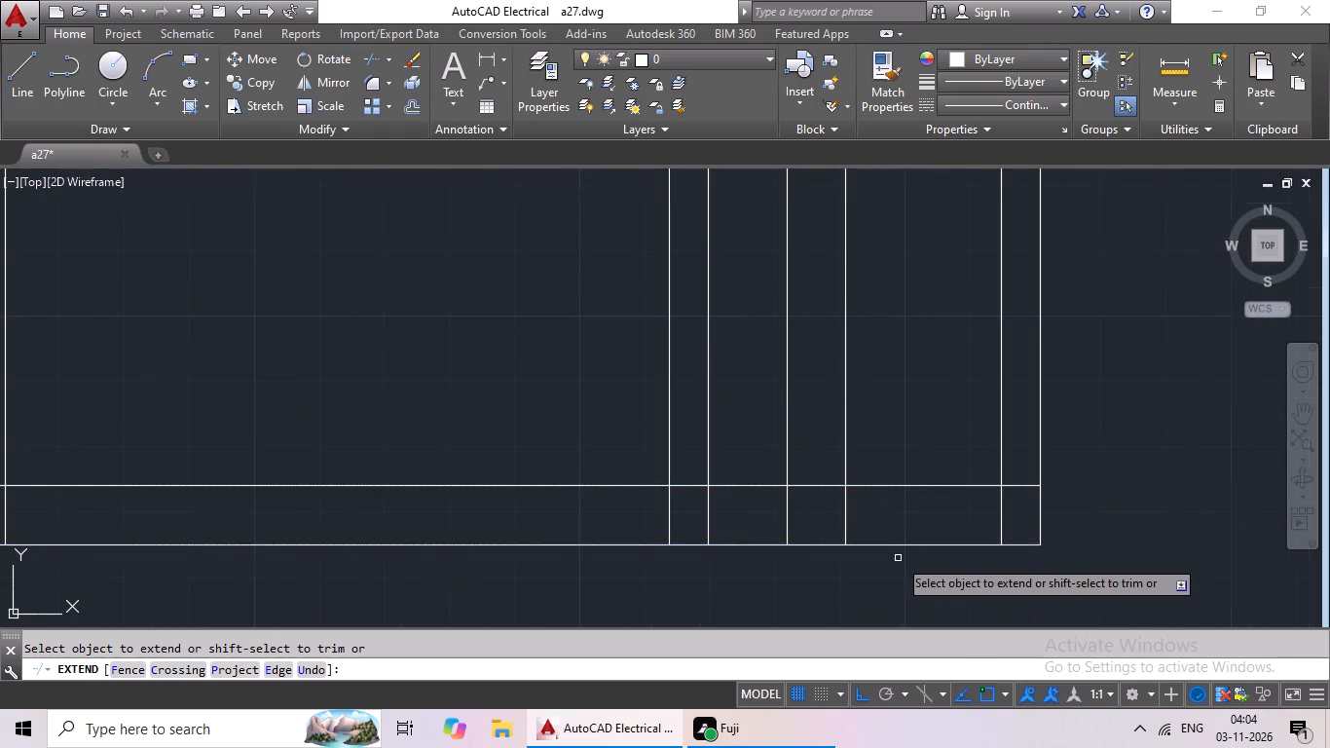
{"action": "scroll", "coordinate": [898, 558], "scroll_direction": "down", "scroll_amount": 1}
{"action": "scroll", "coordinate": [688, 575], "scroll_direction": "down", "scroll_amount": 1}
{"action": "middle_click_drag", "start_coordinate": [688, 575], "coordinate": [1040, 549]}
{"action": "scroll", "coordinate": [362, 543], "scroll_direction": "up", "scroll_amount": 2}
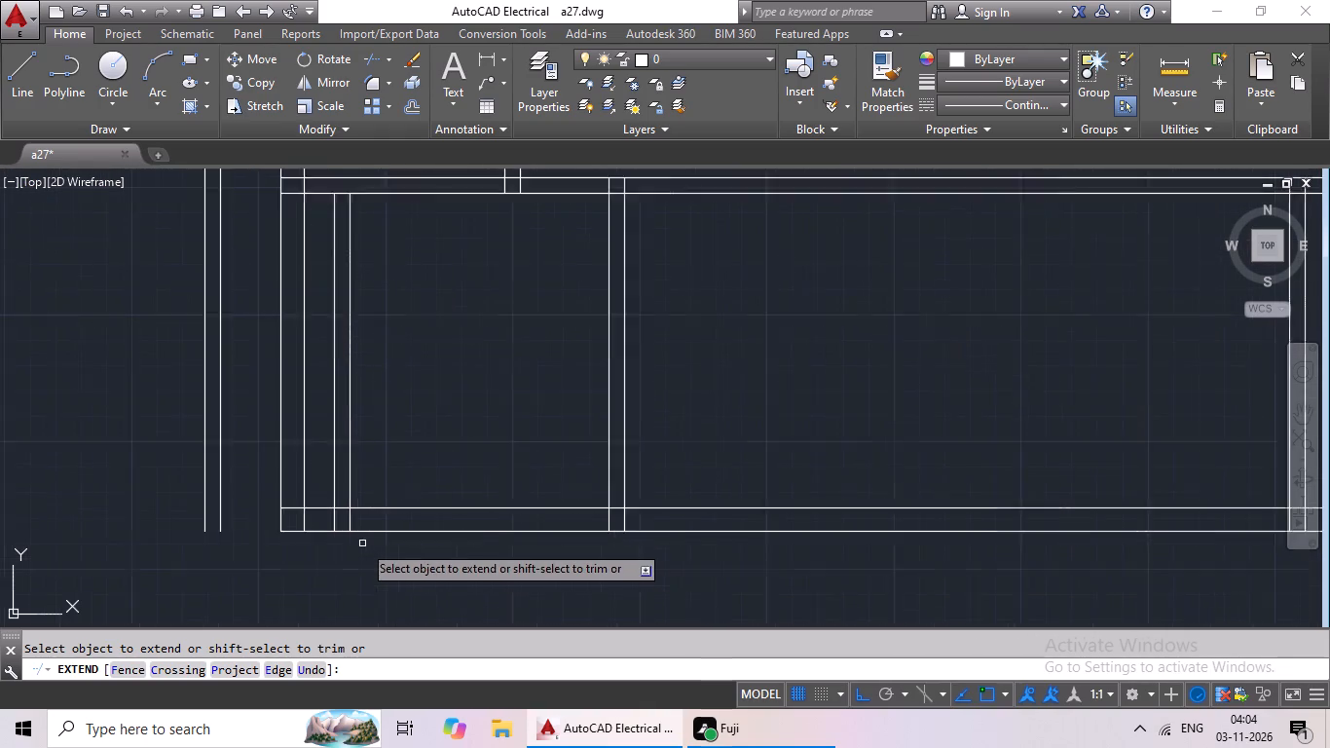
{"action": "middle_click_drag", "start_coordinate": [361, 542], "coordinate": [667, 523]}
{"action": "scroll", "coordinate": [587, 515], "scroll_direction": "up", "scroll_amount": 1}
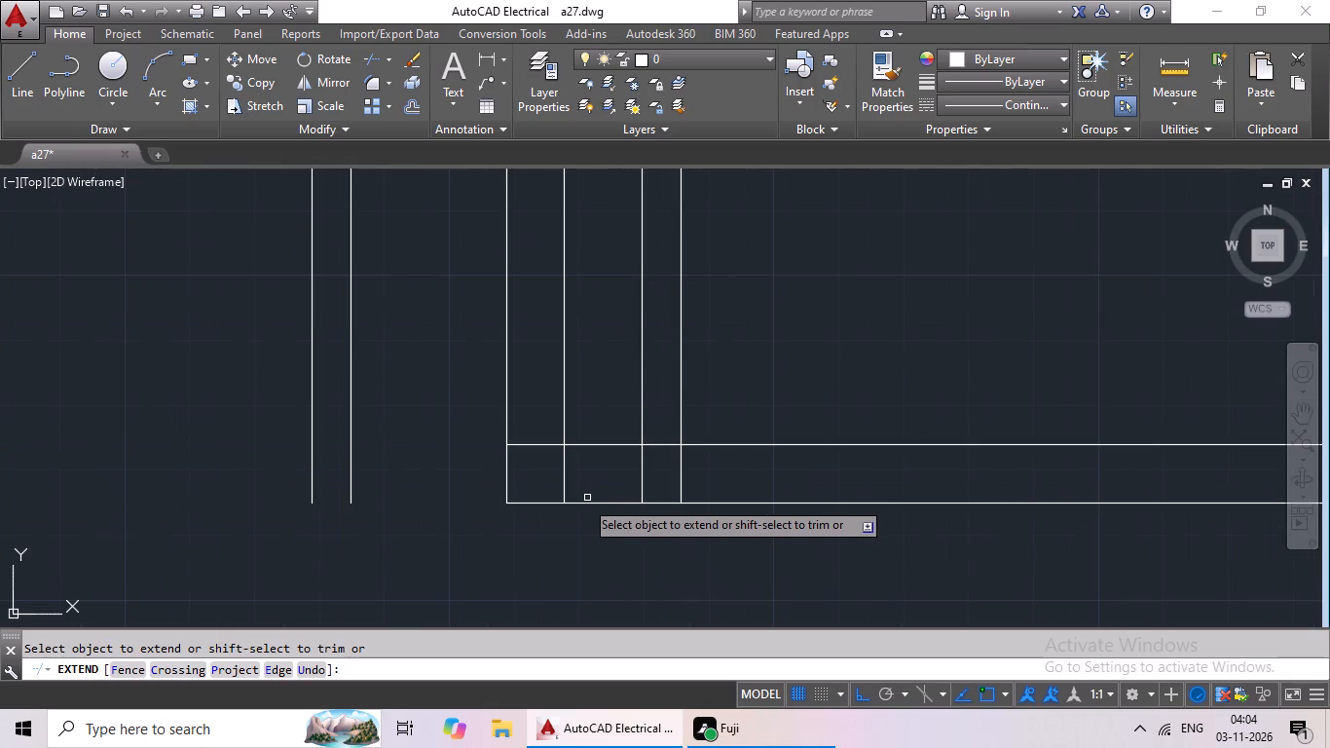
{"action": "left_click", "coordinate": [570, 503]}
{"action": "left_click", "coordinate": [525, 504]}
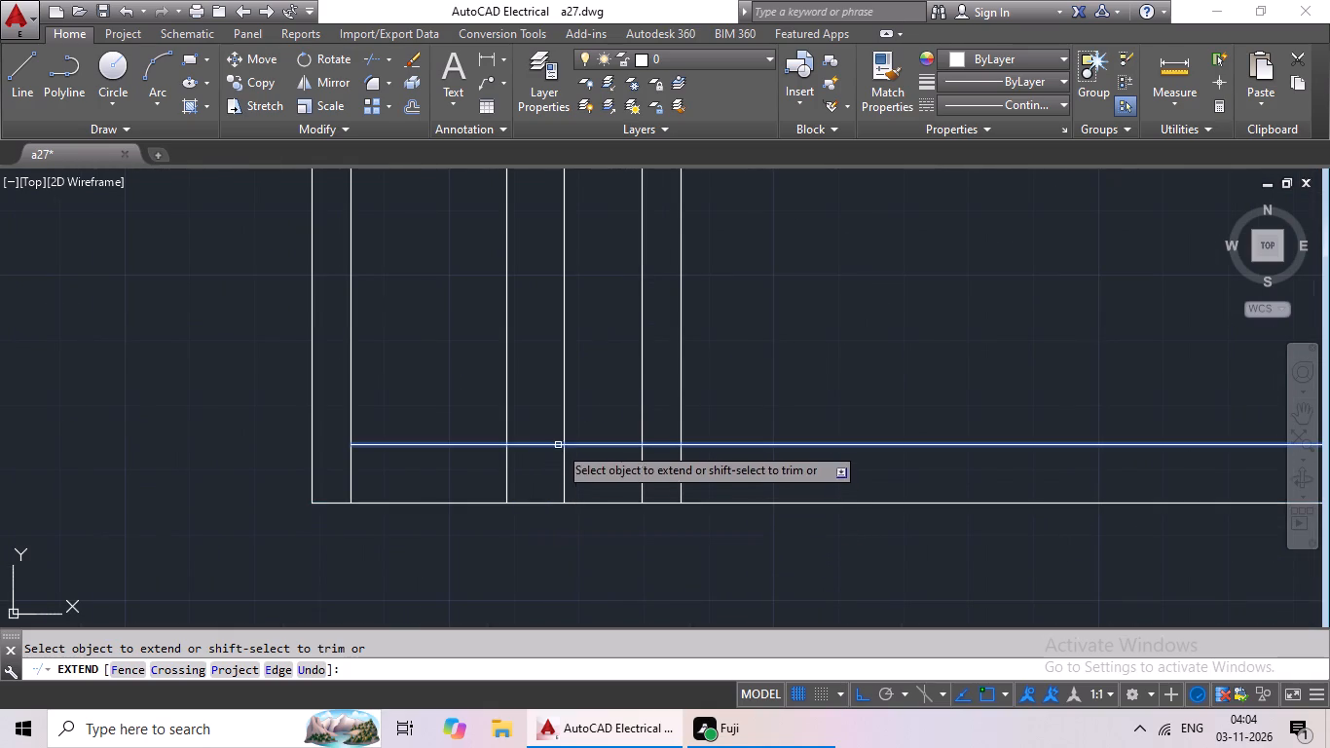
{"action": "left_click_drag", "start_coordinate": [555, 444], "coordinate": [527, 444]}
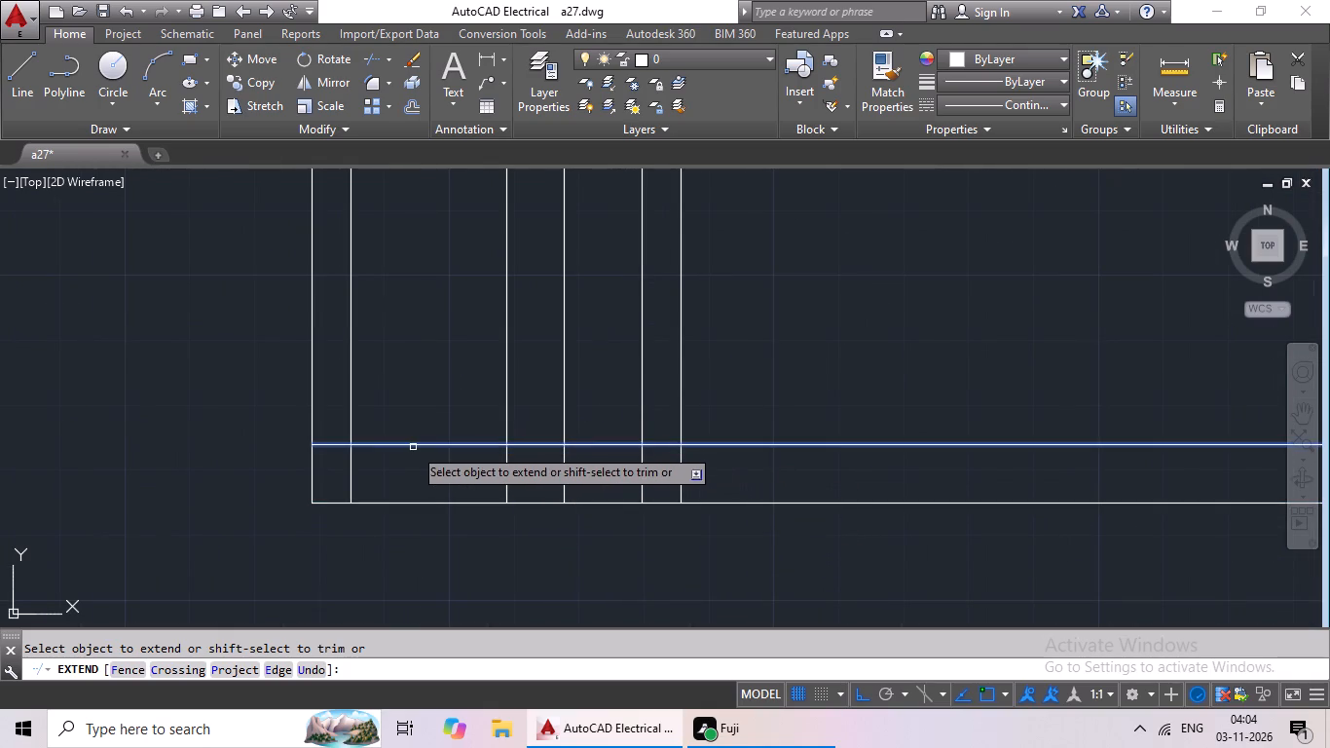
{"action": "left_click", "coordinate": [413, 447]}
Extend both lines of the lower bedrooms' horizontal partition to the outermost line of the left projecting wall.
{"action": "scroll", "coordinate": [471, 478], "scroll_direction": "down", "scroll_amount": 3}
{"action": "middle_click_drag", "start_coordinate": [543, 510], "coordinate": [515, 599]}
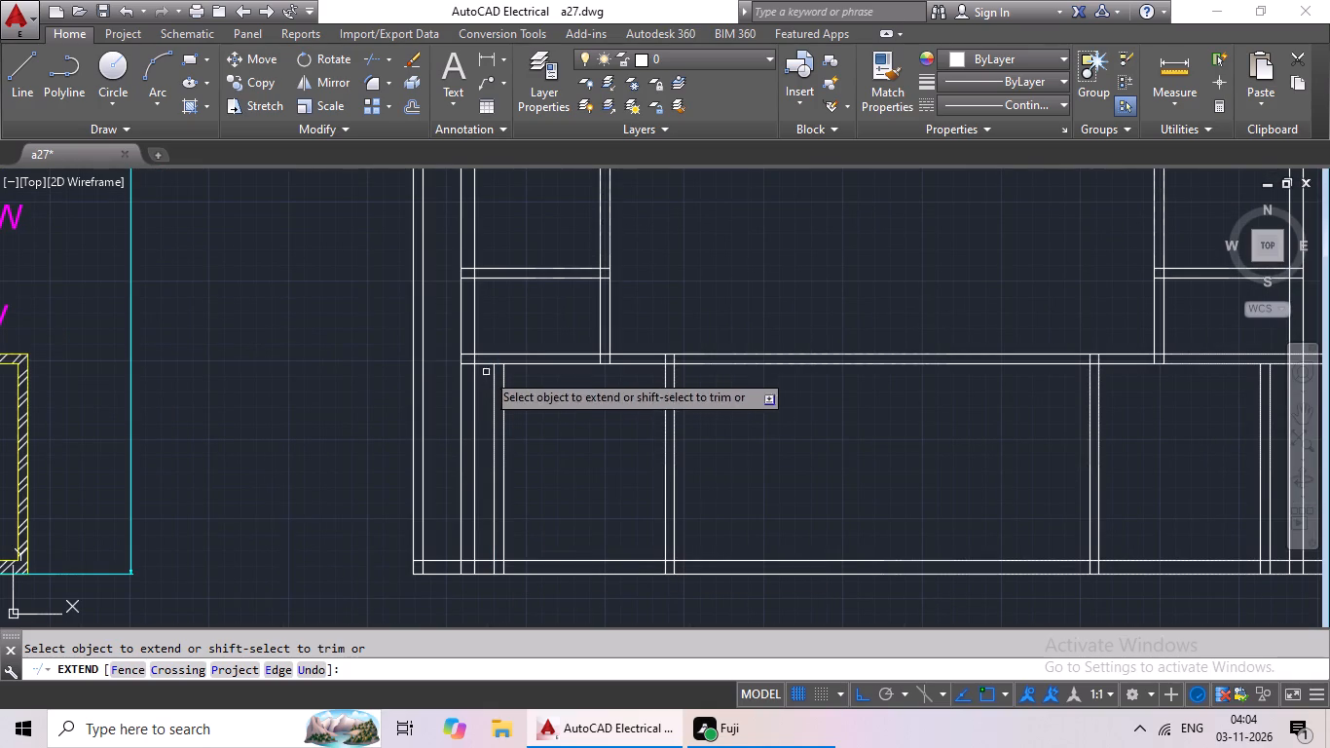
{"action": "left_click", "coordinate": [485, 362]}
{"action": "left_click", "coordinate": [462, 362]}
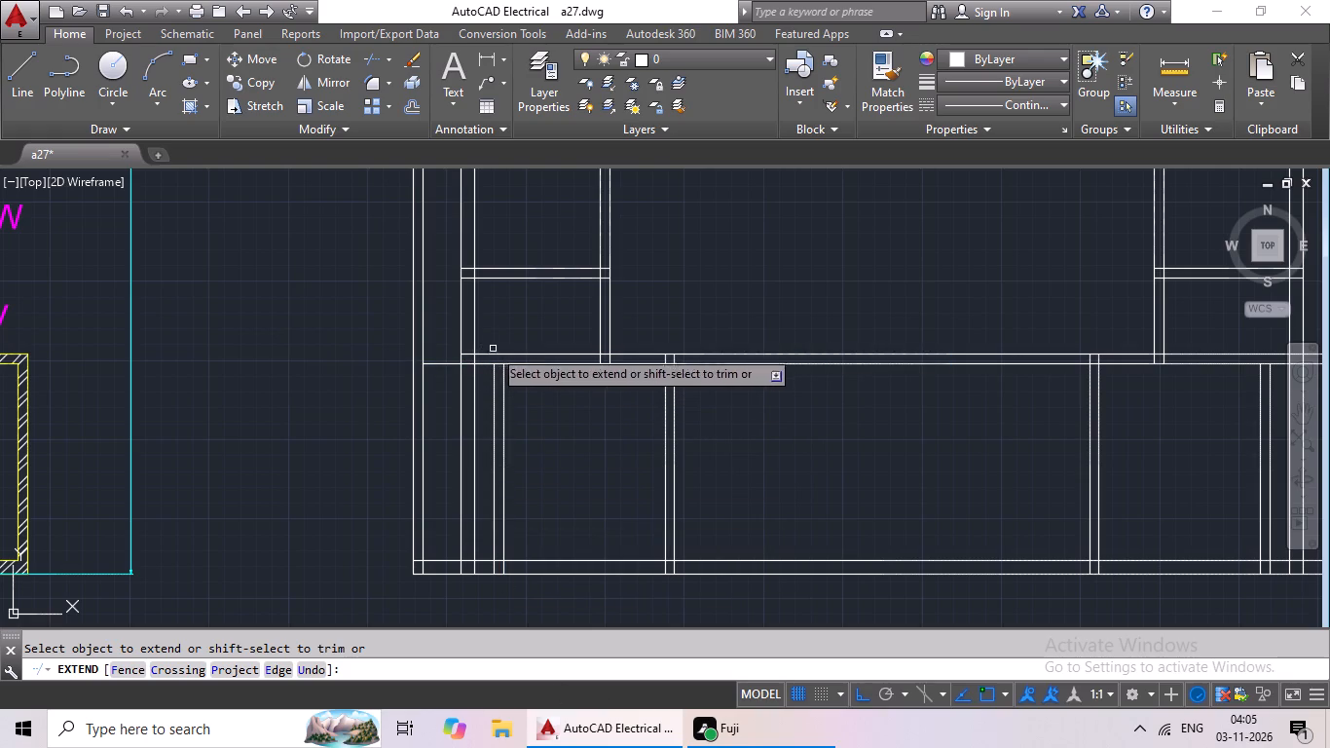
{"action": "left_click", "coordinate": [465, 357]}
{"action": "left_click", "coordinate": [442, 362]}
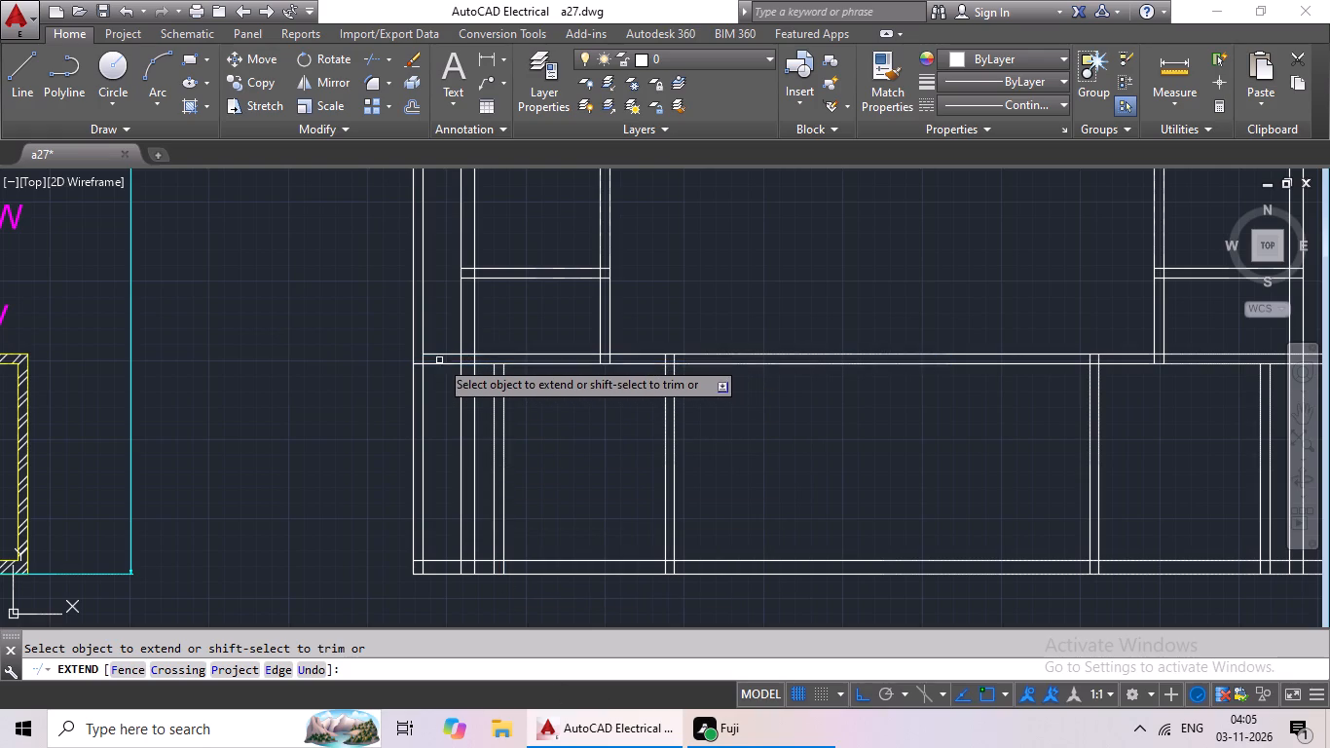
{"action": "left_click", "coordinate": [438, 353]}
{"action": "scroll", "coordinate": [625, 439], "scroll_direction": "down", "scroll_amount": 1}
{"action": "key", "text": "Escape"}
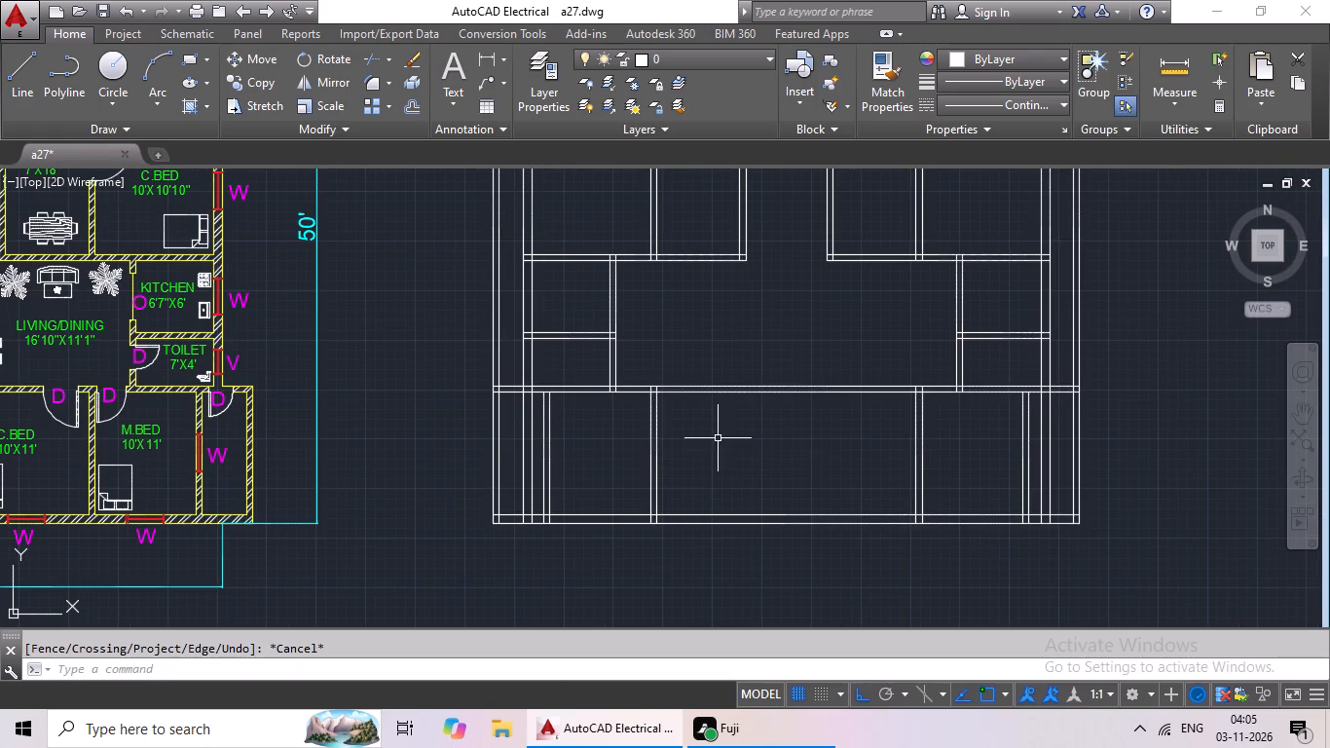
Trim both lines of the left projecting wall above the lower bedrooms' horizontal partition.
{"action": "type", "text": "tr"}
{"action": "key", "text": "space"}
{"action": "key", "text": "space"}
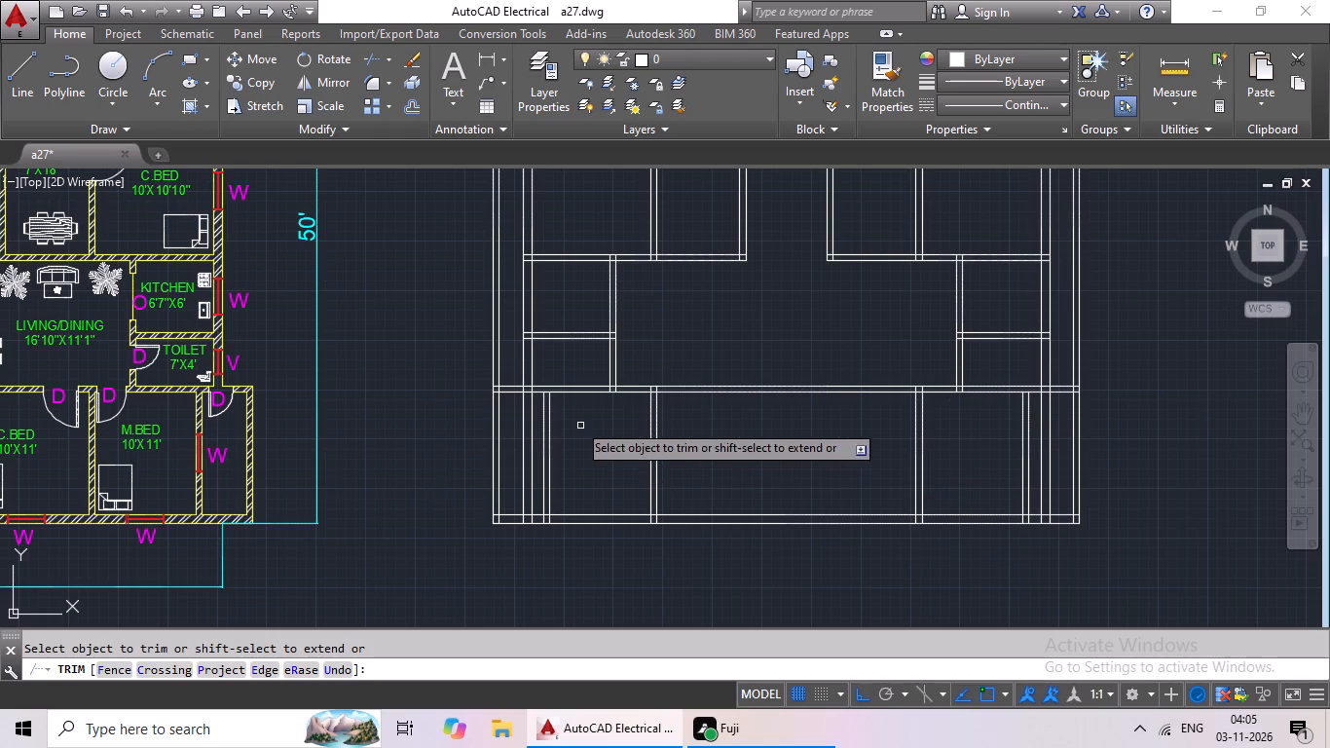
{"action": "scroll", "coordinate": [494, 356], "scroll_direction": "up", "scroll_amount": 4}
{"action": "left_click_drag", "start_coordinate": [537, 325], "coordinate": [390, 435]}
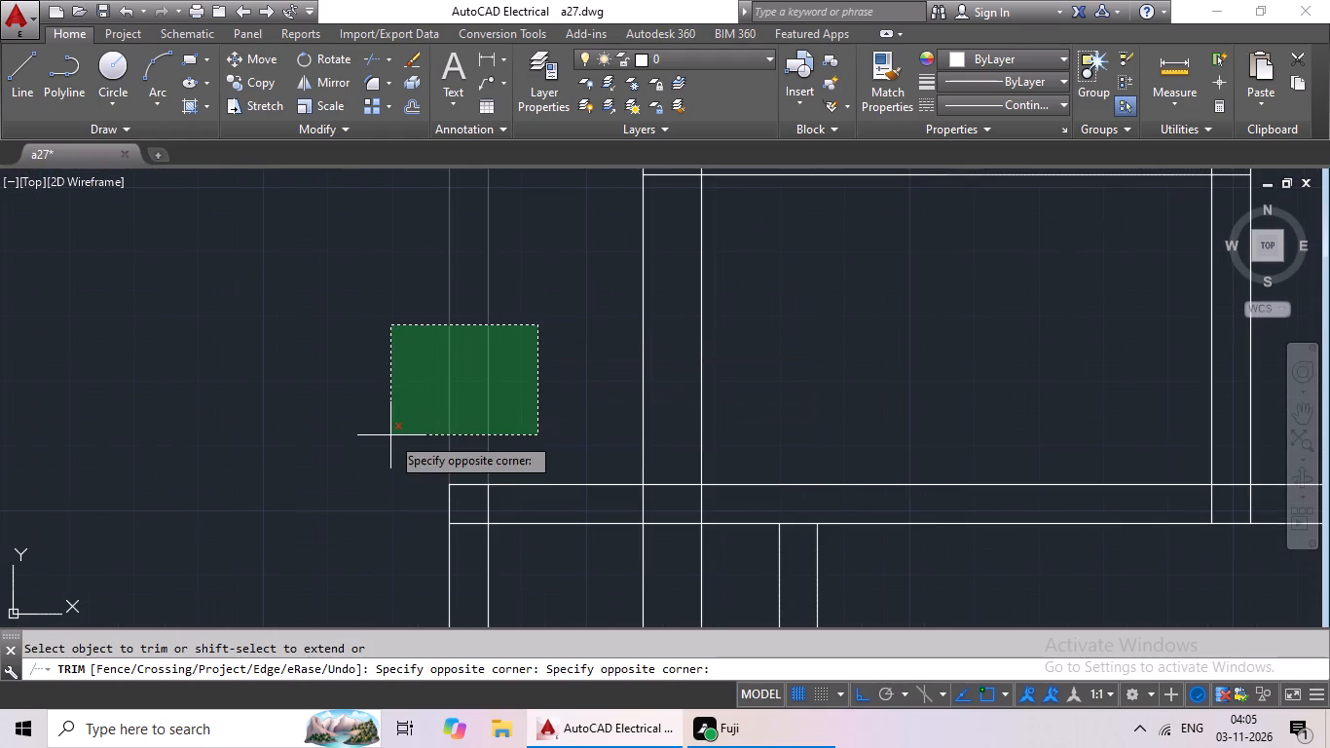
{"action": "left_click_drag", "start_coordinate": [390, 435], "coordinate": [400, 431]}
Trim the original left outer wall's two lines between the lower bedrooms' horizontal partition and the bottom outer wall.
{"action": "scroll", "coordinate": [587, 415], "scroll_direction": "down", "scroll_amount": 1}
{"action": "middle_click_drag", "start_coordinate": [665, 564], "coordinate": [626, 388]}
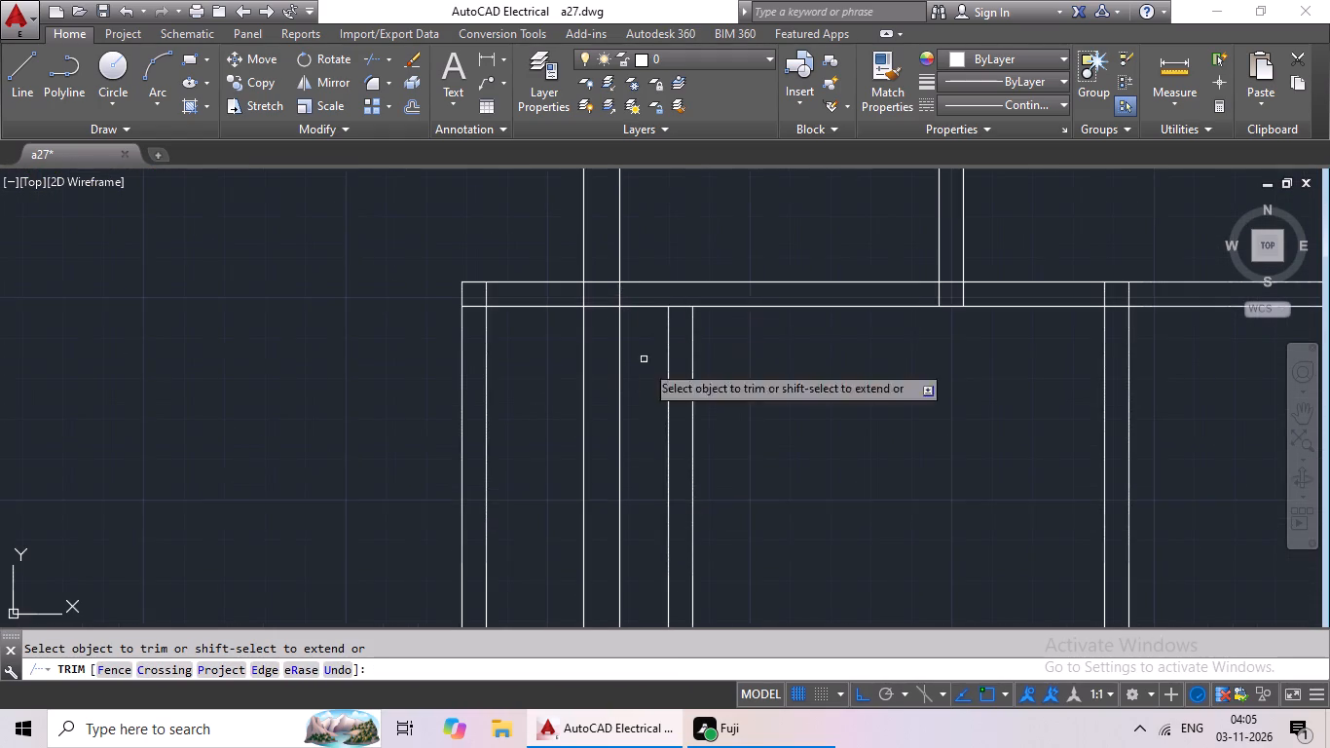
{"action": "scroll", "coordinate": [642, 406], "scroll_direction": "down", "scroll_amount": 1}
{"action": "middle_click_drag", "start_coordinate": [642, 406], "coordinate": [636, 298]}
{"action": "scroll", "coordinate": [629, 349], "scroll_direction": "up", "scroll_amount": 1}
{"action": "left_click_drag", "start_coordinate": [650, 318], "coordinate": [638, 335]}
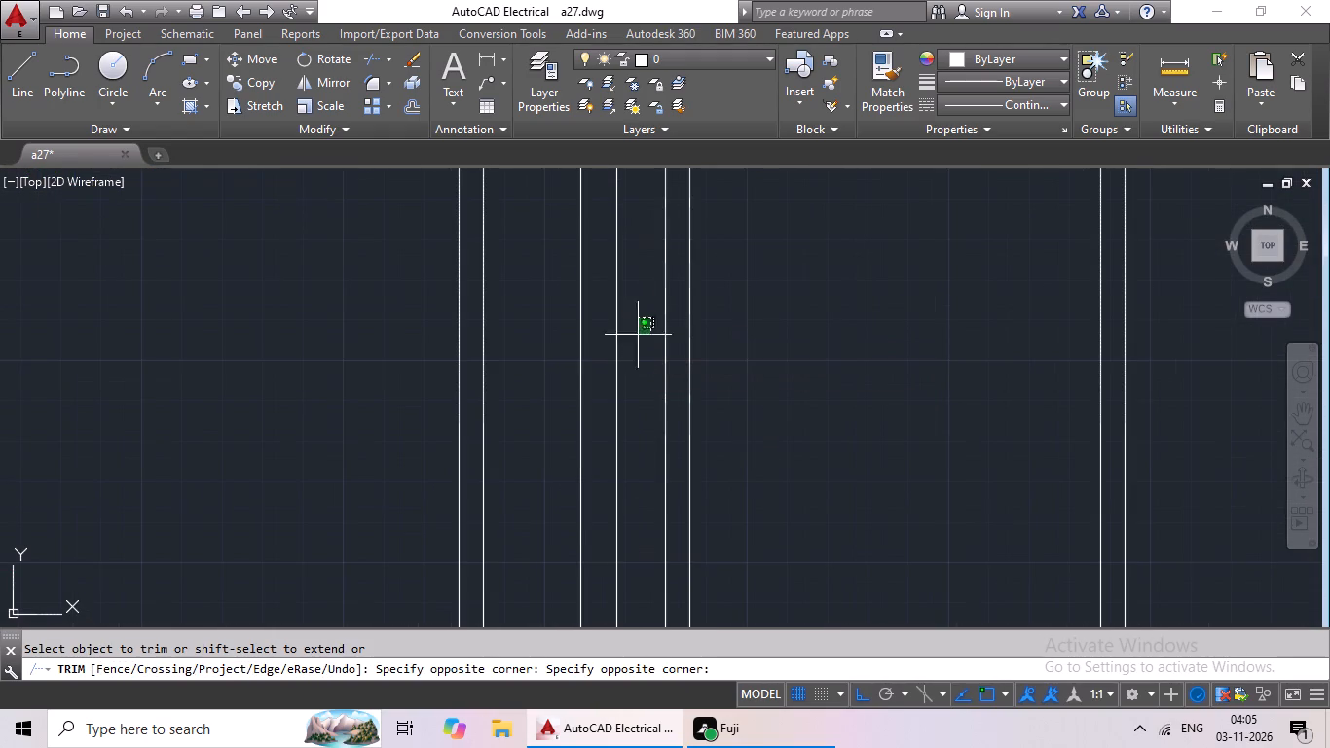
{"action": "left_click_drag", "start_coordinate": [638, 335], "coordinate": [550, 530]}
{"action": "scroll", "coordinate": [605, 437], "scroll_direction": "down", "scroll_amount": 2}
{"action": "scroll", "coordinate": [617, 332], "scroll_direction": "up", "scroll_amount": 2}
{"action": "left_click_drag", "start_coordinate": [617, 331], "coordinate": [615, 332]}
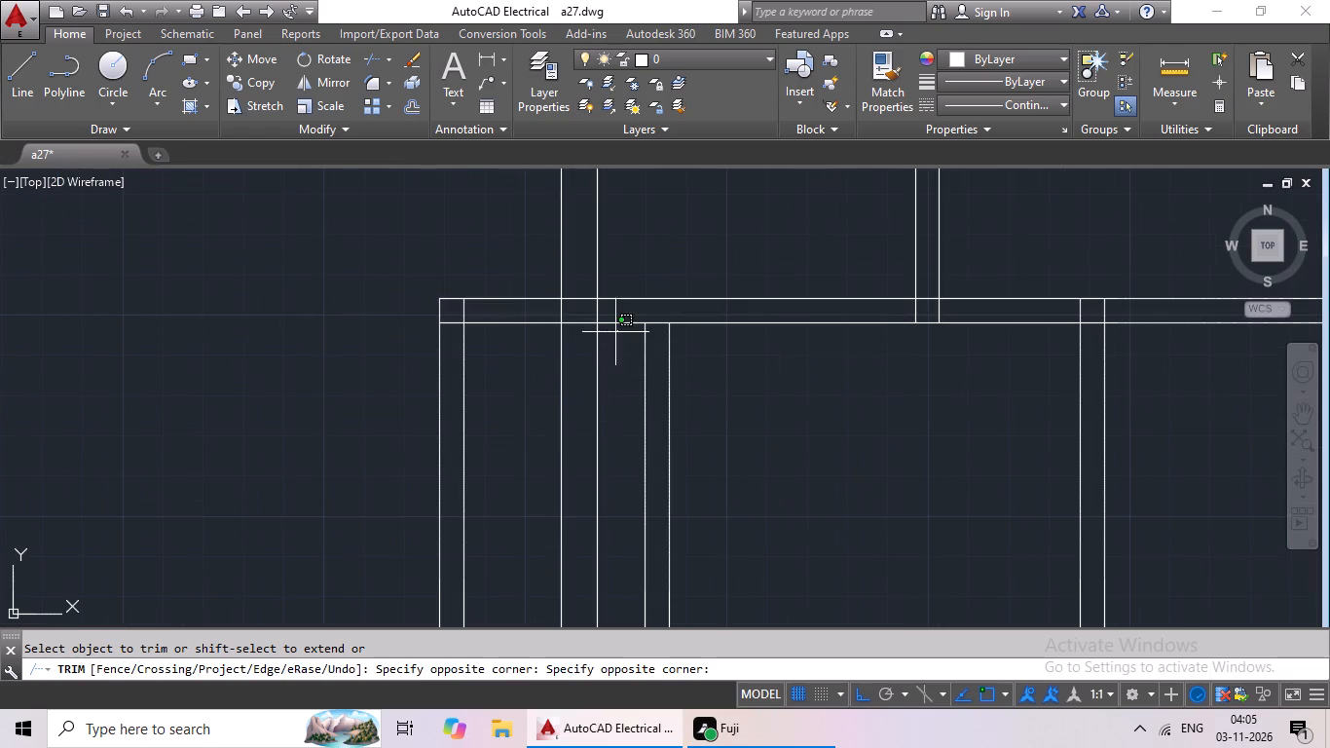
{"action": "left_click_drag", "start_coordinate": [615, 332], "coordinate": [500, 472]}
{"action": "left_click", "coordinate": [500, 472]}
{"action": "scroll", "coordinate": [608, 434], "scroll_direction": "down", "scroll_amount": 3}
Trim both lines of the right projecting wall above the lower bedrooms' horizontal partition.
{"action": "middle_click_drag", "start_coordinate": [686, 442], "coordinate": [470, 489]}
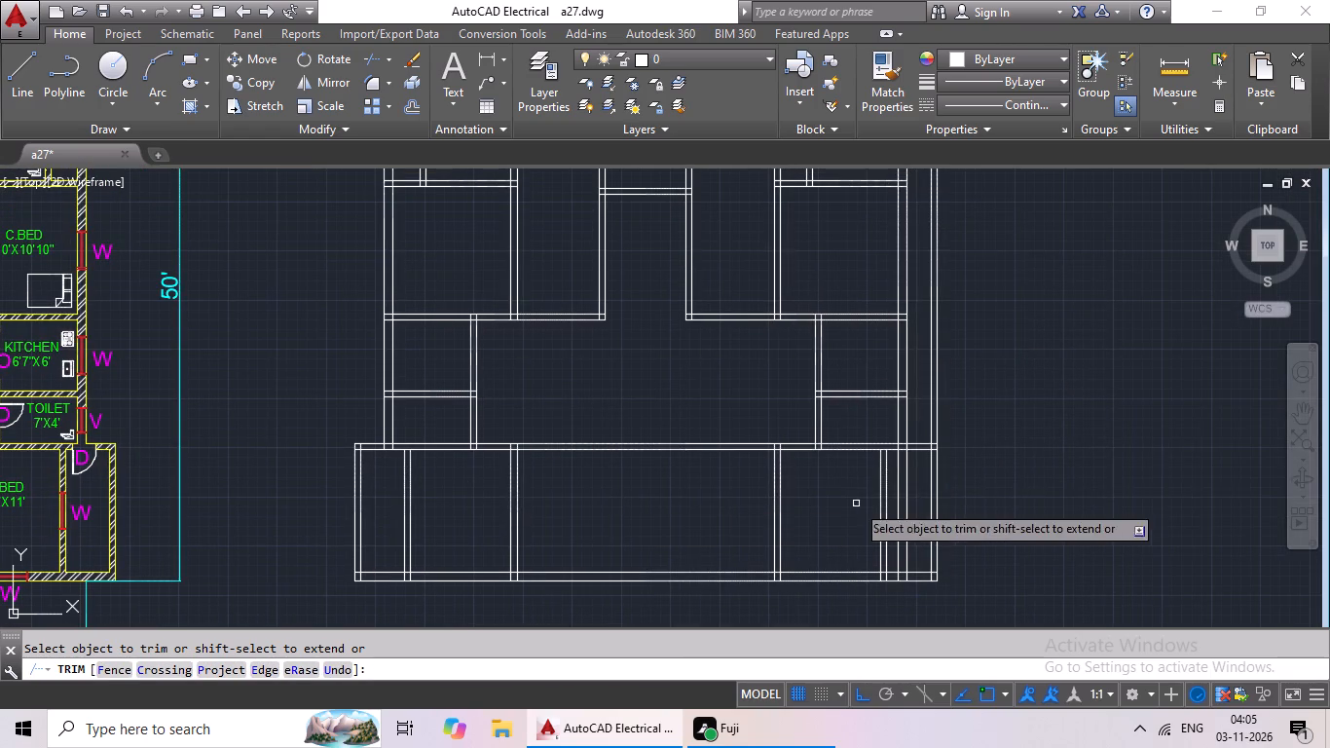
{"action": "scroll", "coordinate": [957, 415], "scroll_direction": "up", "scroll_amount": 4}
{"action": "left_click_drag", "start_coordinate": [1029, 379], "coordinate": [811, 478]}
{"action": "left_click_drag", "start_coordinate": [811, 478], "coordinate": [844, 452]}
Trim the original right outer wall's two lines between the lower bedrooms' horizontal partition and the bottom outer wall.
{"action": "scroll", "coordinate": [1004, 378], "scroll_direction": "down", "scroll_amount": 3}
{"action": "middle_click_drag", "start_coordinate": [1022, 462], "coordinate": [1032, 356]}
{"action": "scroll", "coordinate": [956, 353], "scroll_direction": "up", "scroll_amount": 3}
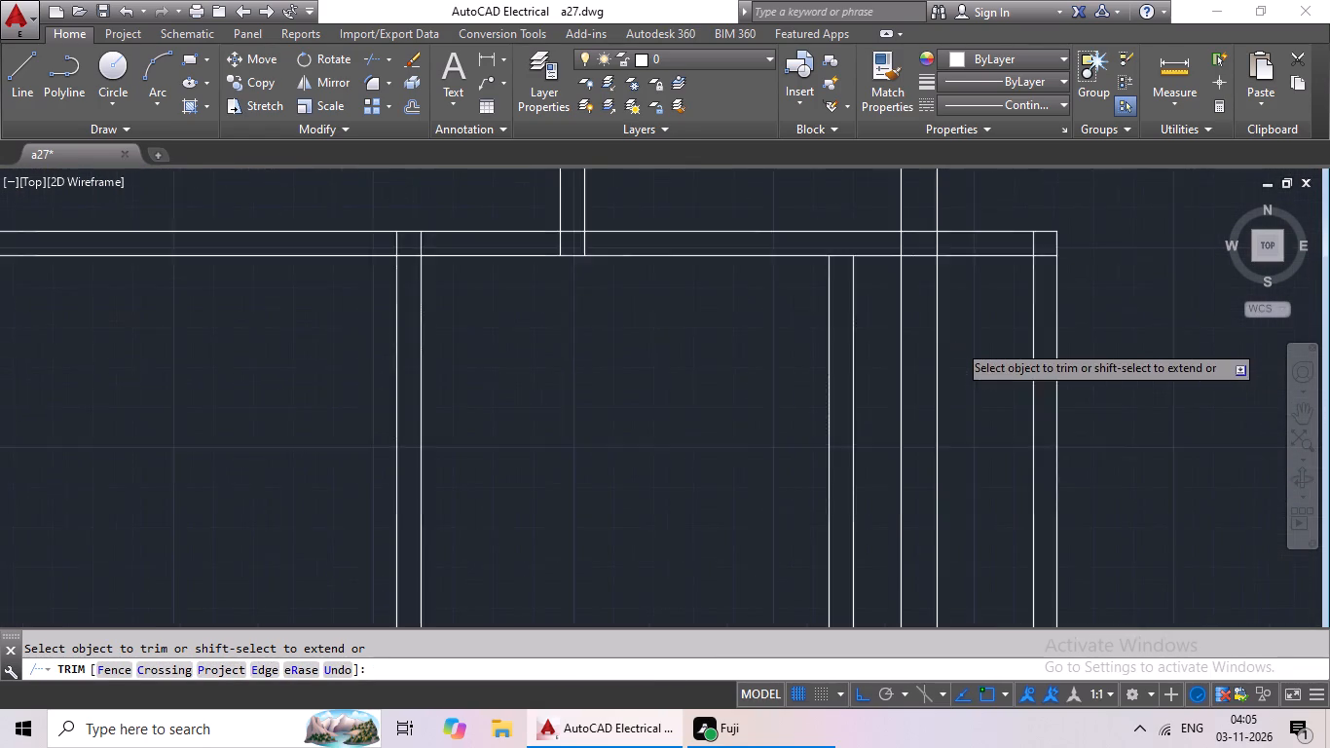
{"action": "left_click_drag", "start_coordinate": [972, 286], "coordinate": [826, 471]}
{"action": "scroll", "coordinate": [902, 407], "scroll_direction": "down", "scroll_amount": 4}
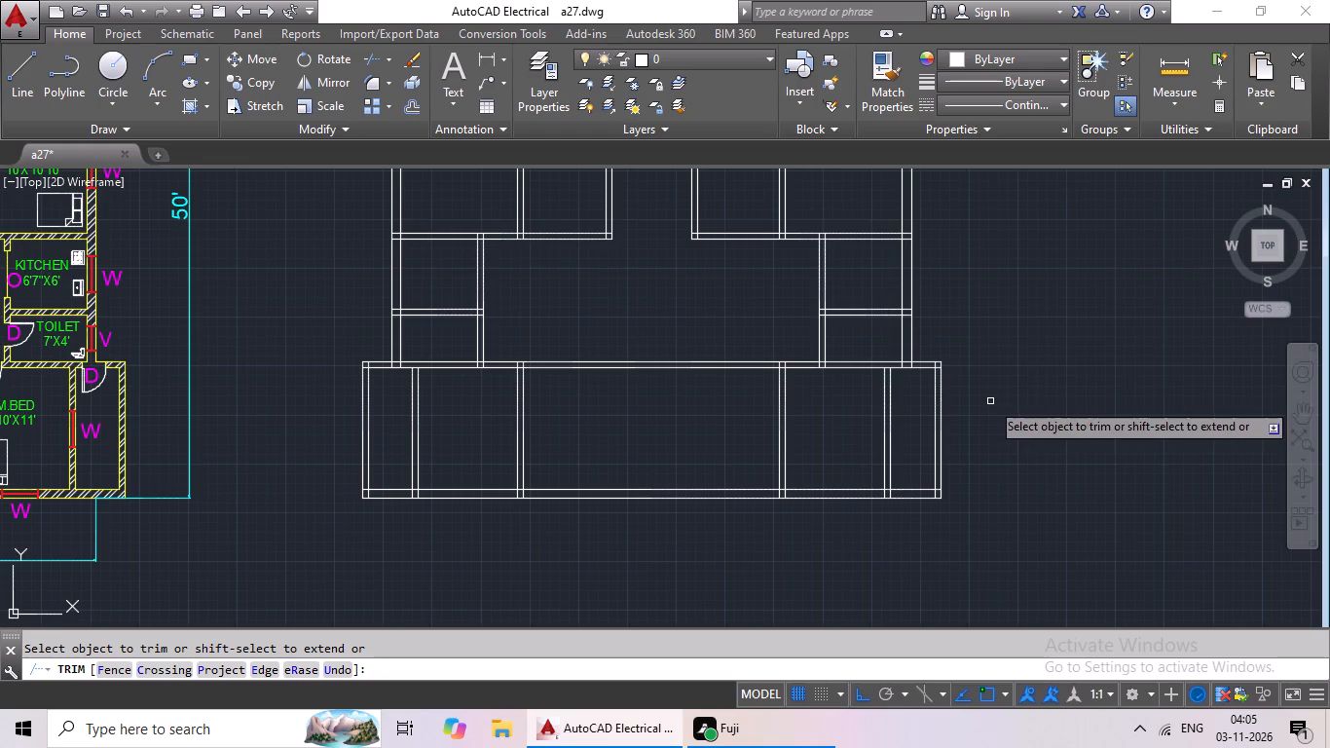
{"action": "middle_click_drag", "start_coordinate": [1015, 399], "coordinate": [945, 408]}
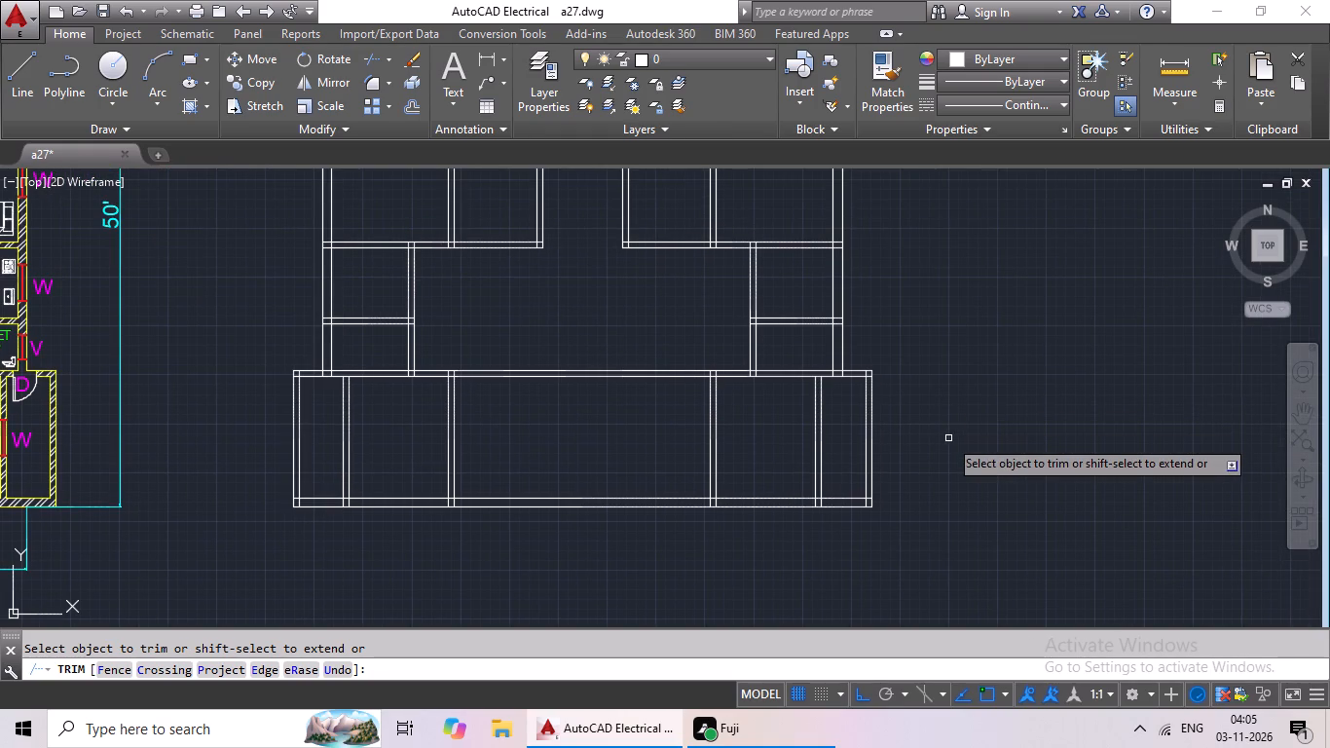
{"action": "middle_click_drag", "start_coordinate": [966, 384], "coordinate": [959, 461]}
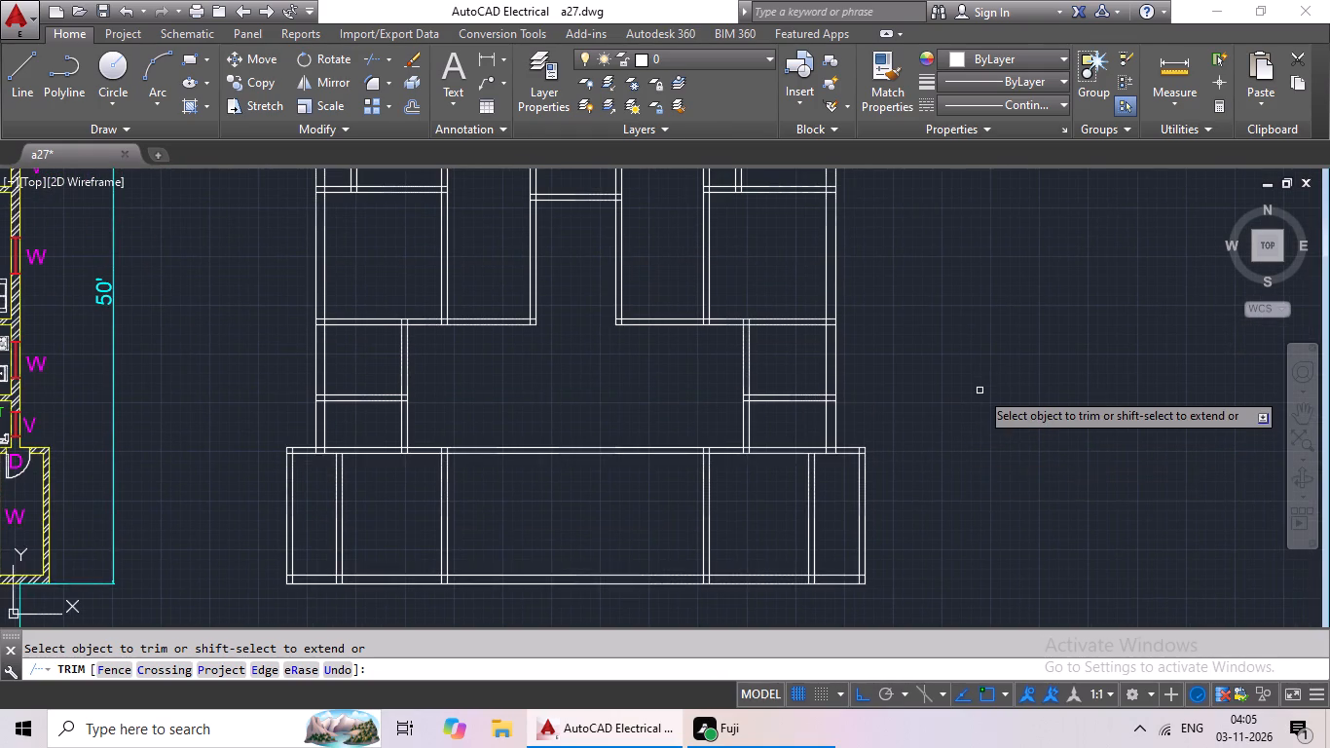
{"action": "scroll", "coordinate": [979, 388], "scroll_direction": "down", "scroll_amount": 1}
{"action": "key", "text": "Escape"}
{"action": "key", "text": "Escape"}
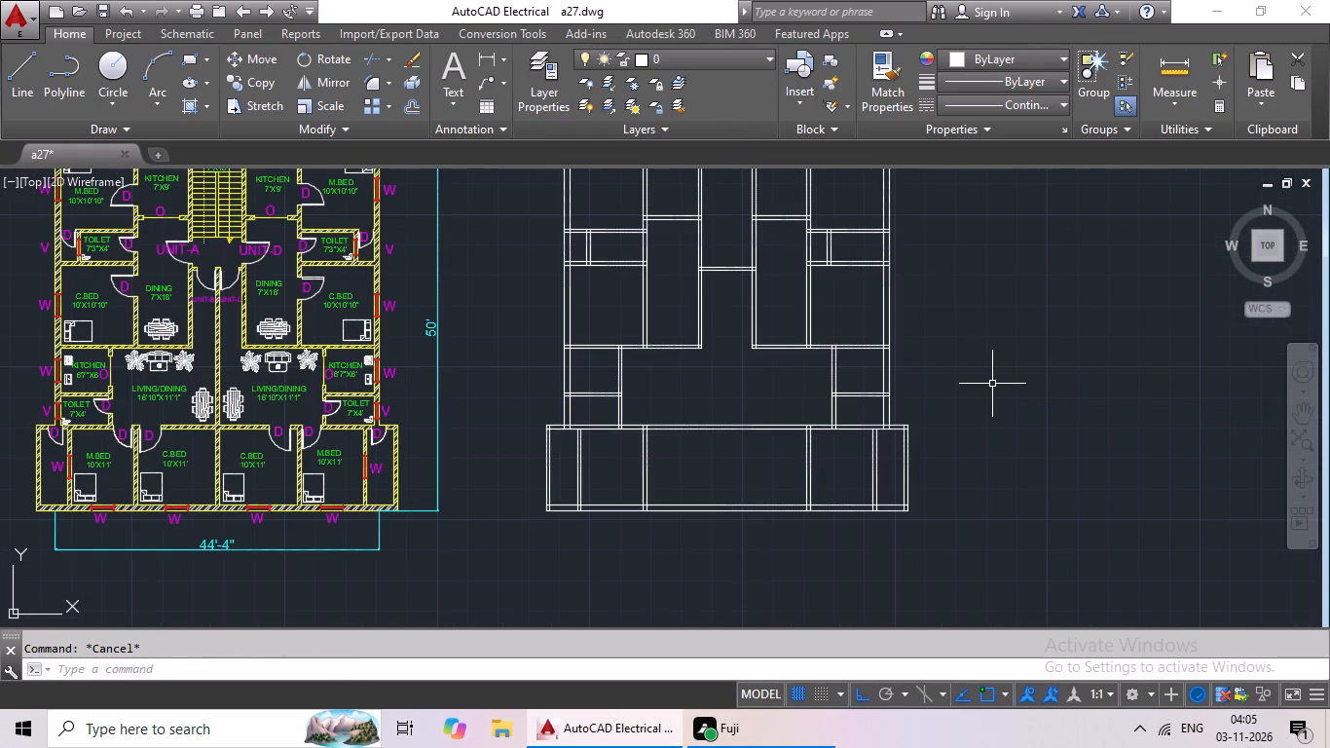
Offset the right line of the left lower bedrooms' vertical partition 11' to the right.
{"action": "key", "text": "o"}
{"action": "key", "text": "Return"}
{"action": "type", "text": "11'"}
{"action": "key", "text": "Return"}
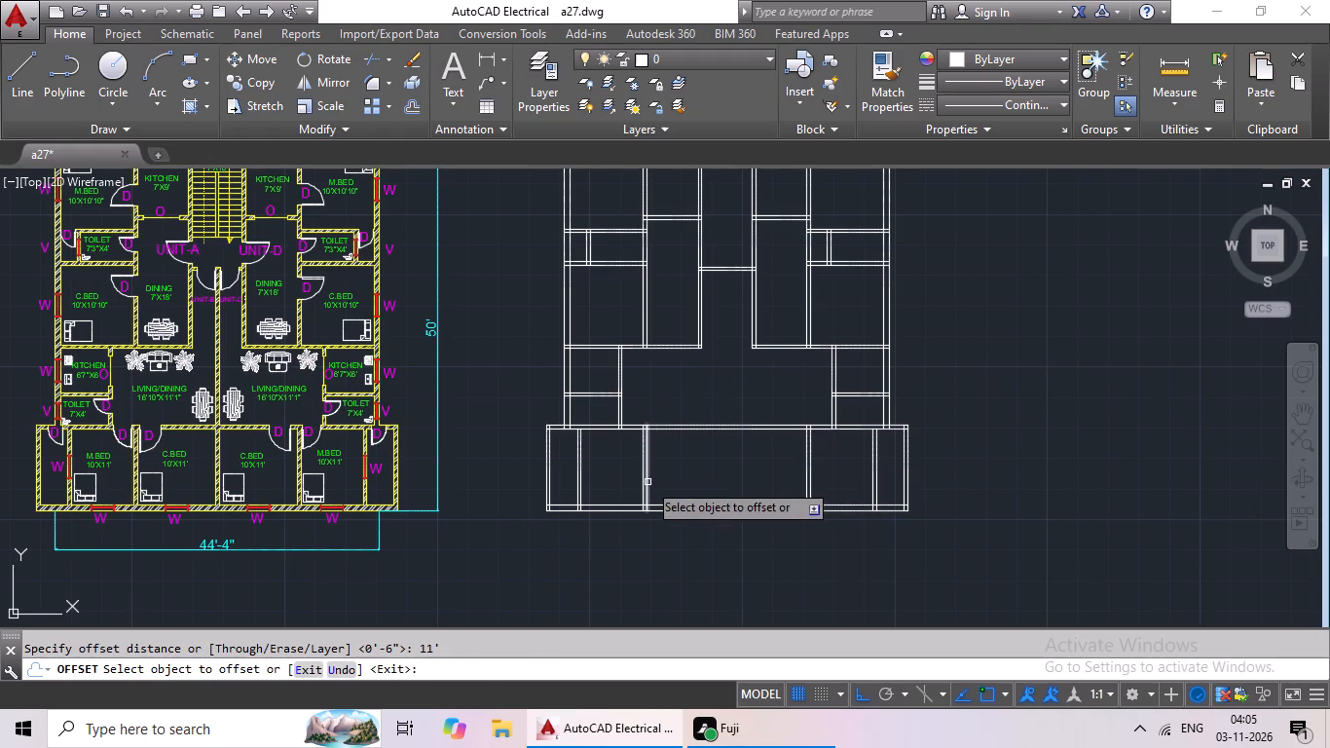
{"action": "left_click_drag", "start_coordinate": [647, 482], "coordinate": [664, 483]}
{"action": "left_click", "coordinate": [741, 486]}
{"action": "key", "text": "Escape"}
{"action": "key", "text": "Escape"}
{"action": "key", "text": "Escape"}
Offset the centre line between the lower bedrooms 3" to each side for a 6" partition.
{"action": "key", "text": "o"}
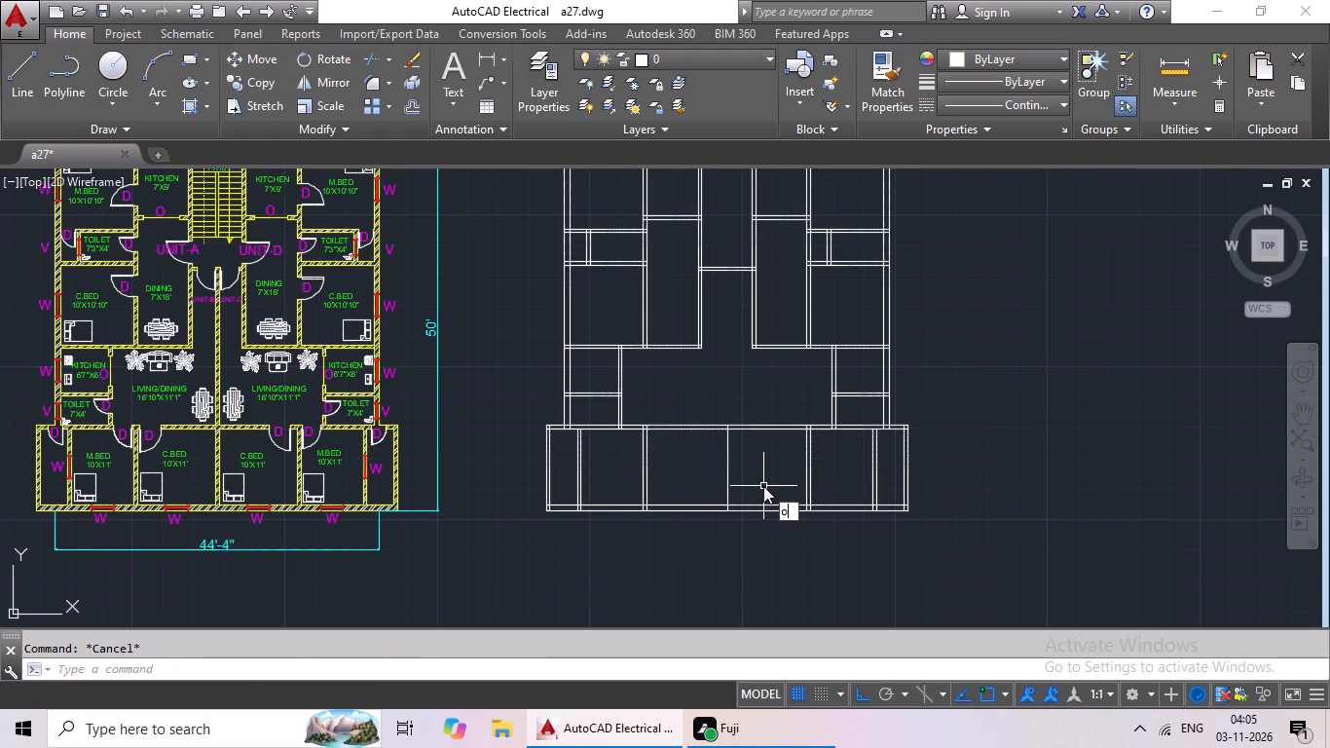
{"action": "key", "text": "Return"}
{"action": "key", "text": "3"}
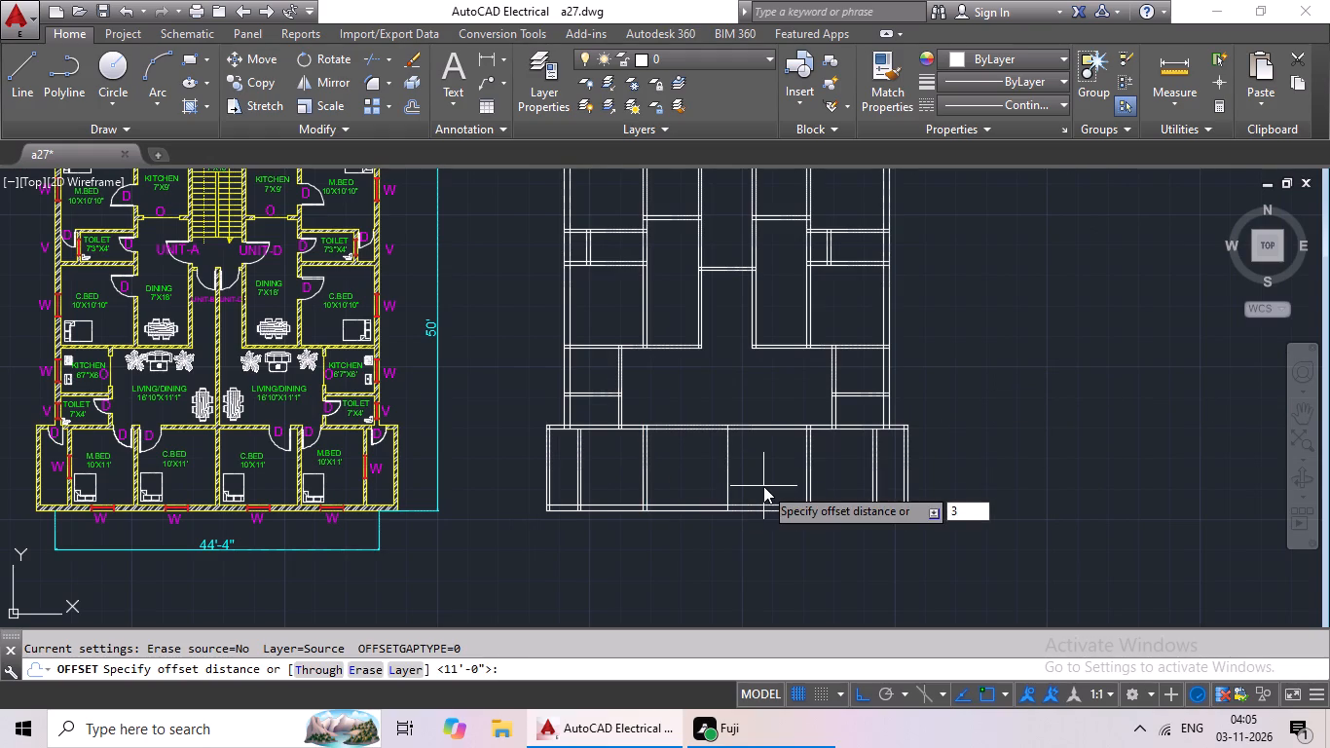
{"action": "key", "text": "shift+quotedbl"}
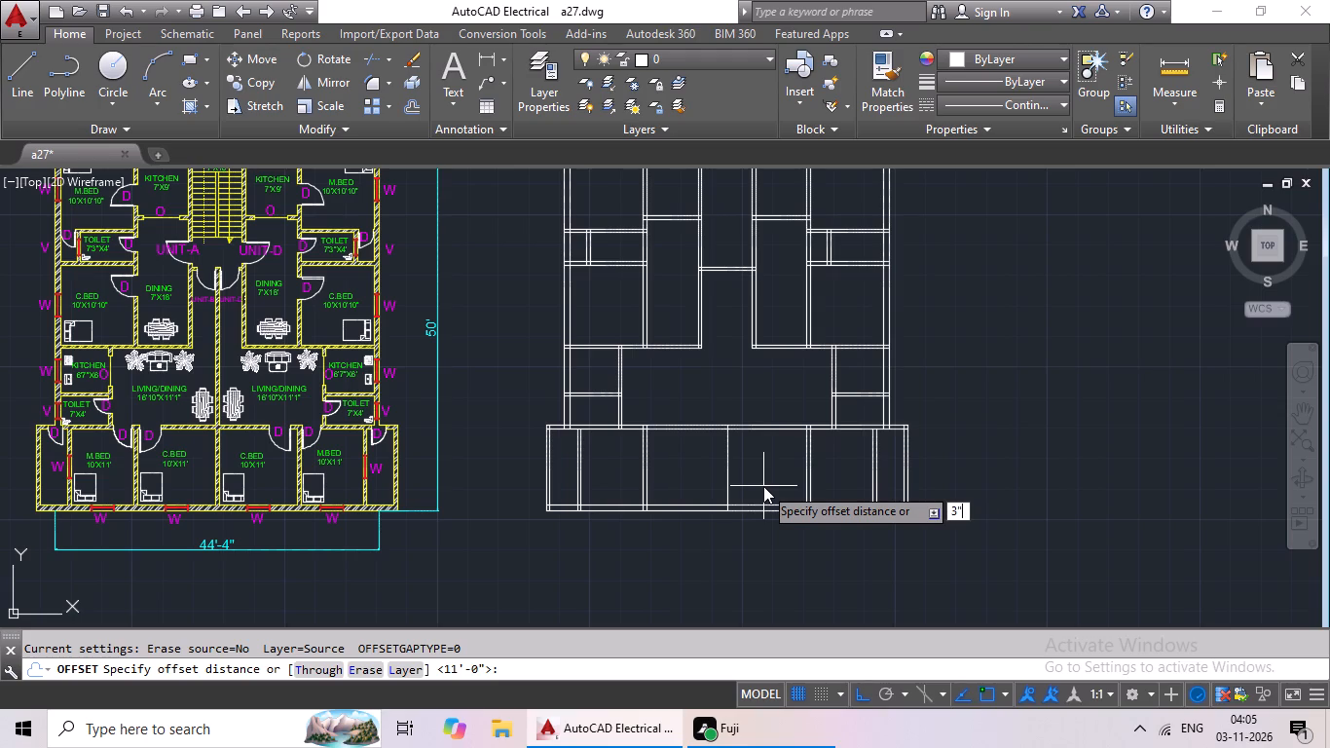
{"action": "key", "text": "Return"}
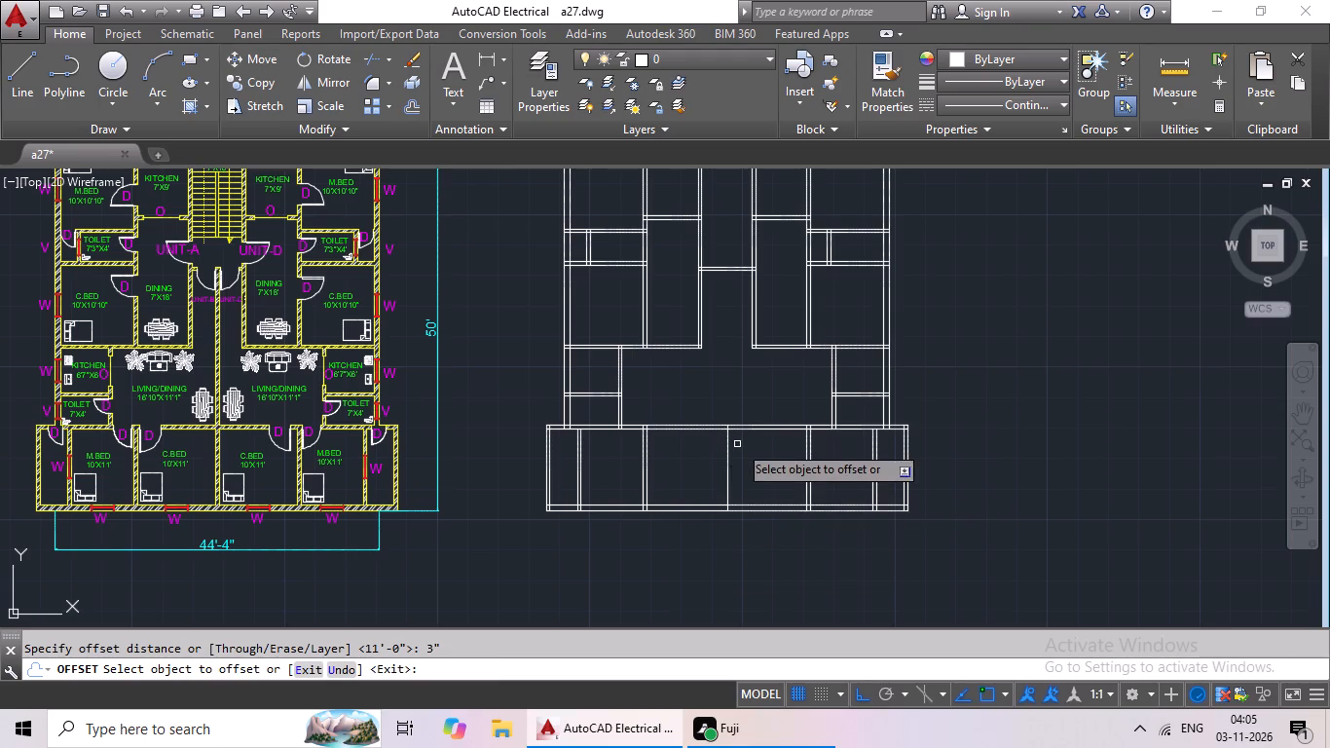
{"action": "scroll", "coordinate": [738, 445], "scroll_direction": "up", "scroll_amount": 2}
{"action": "left_click", "coordinate": [715, 455]}
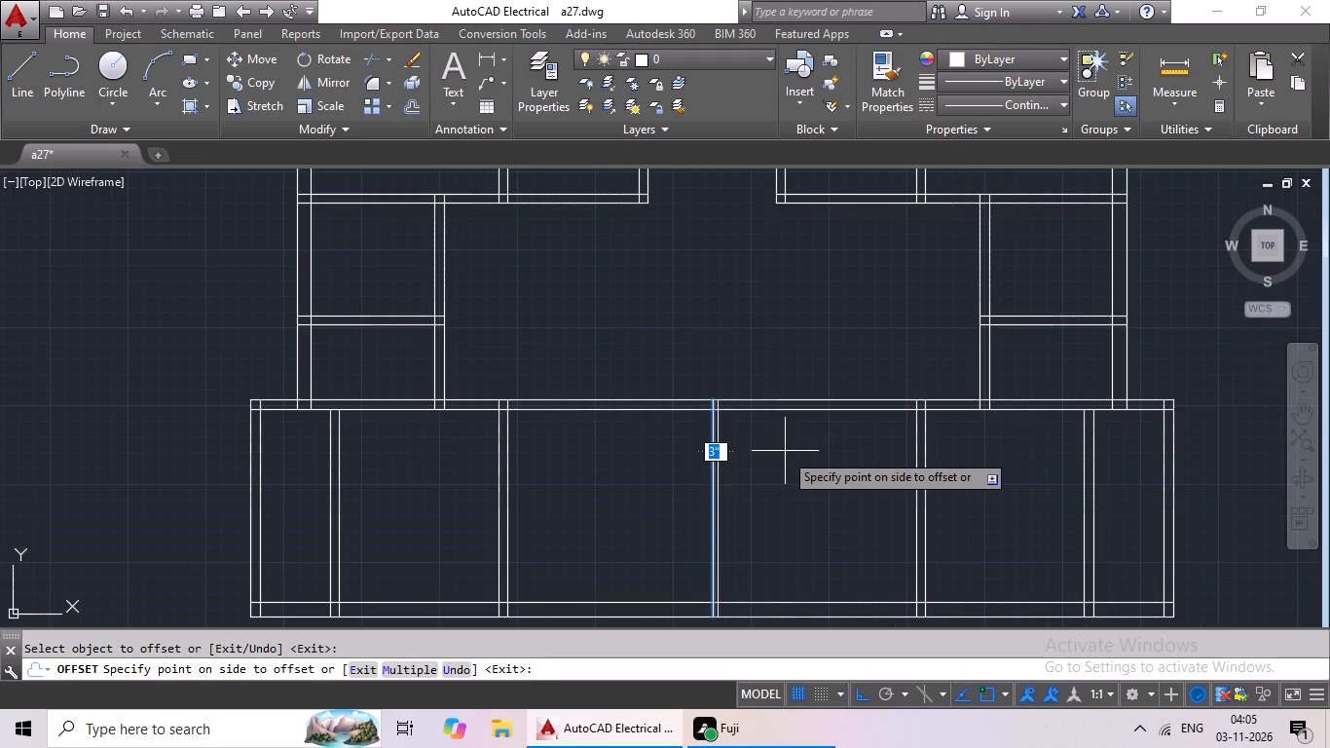
{"action": "left_click", "coordinate": [785, 451]}
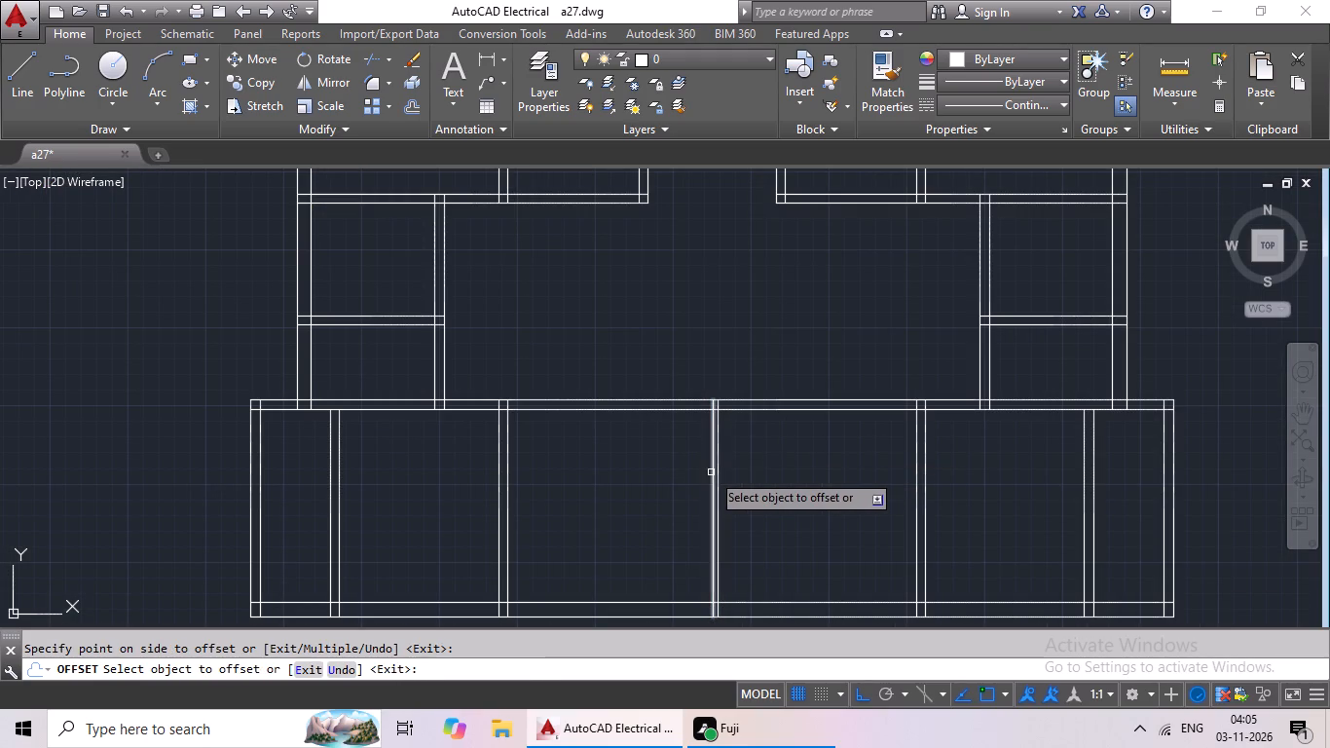
{"action": "left_click_drag", "start_coordinate": [713, 469], "coordinate": [623, 477]}
{"action": "left_click", "coordinate": [603, 477]}
{"action": "key", "text": "Escape"}
{"action": "key", "text": "Escape"}
{"action": "key", "text": "Escape"}
Erase the middle line of the central lower partition, keeping its two outer lines.
{"action": "scroll", "coordinate": [709, 468], "scroll_direction": "up", "scroll_amount": 3}
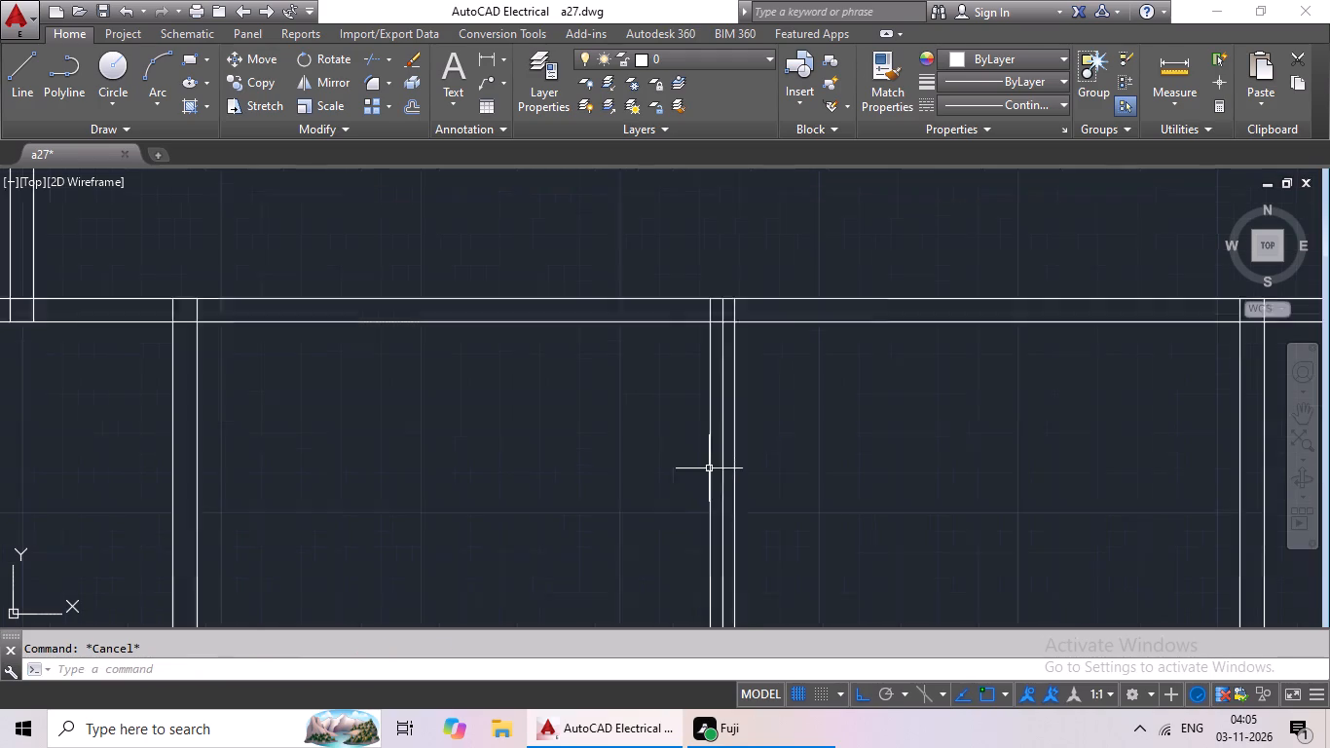
{"action": "left_click", "coordinate": [732, 451]}
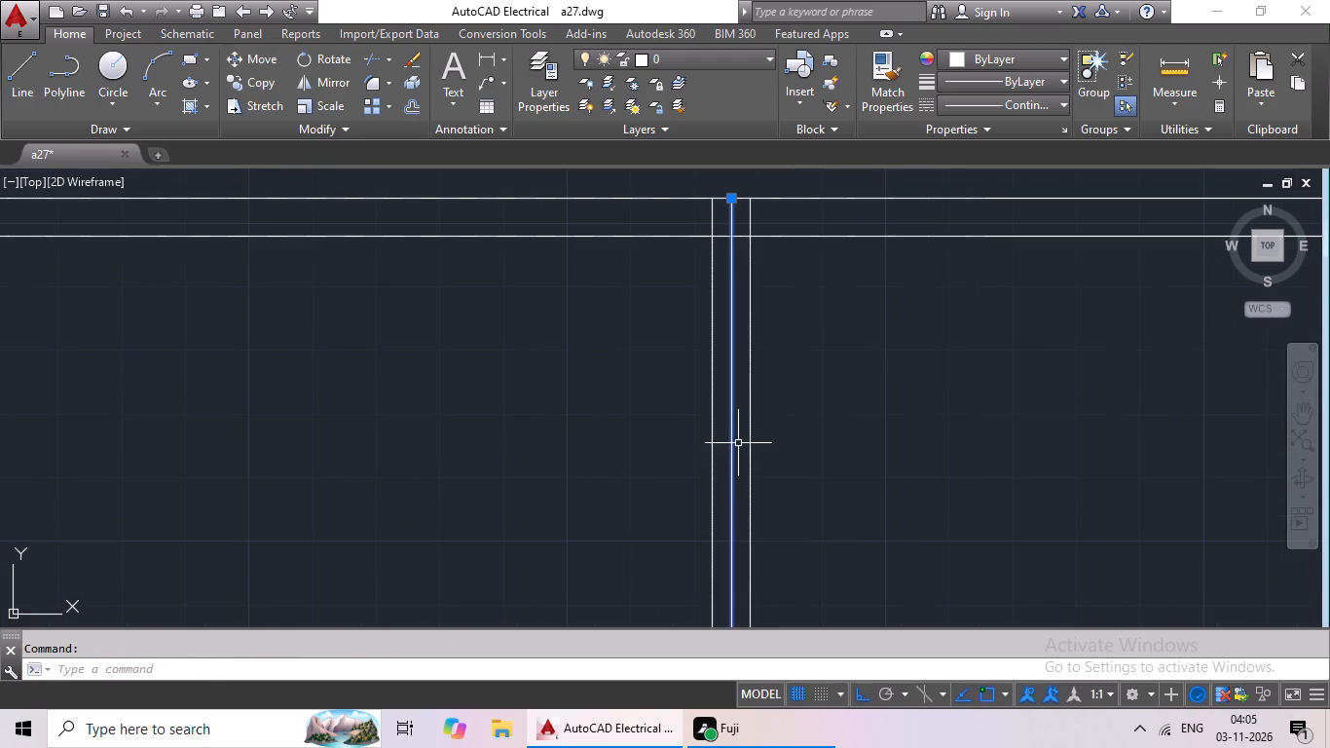
{"action": "key", "text": "Delete"}
{"action": "scroll", "coordinate": [739, 442], "scroll_direction": "down", "scroll_amount": 5}
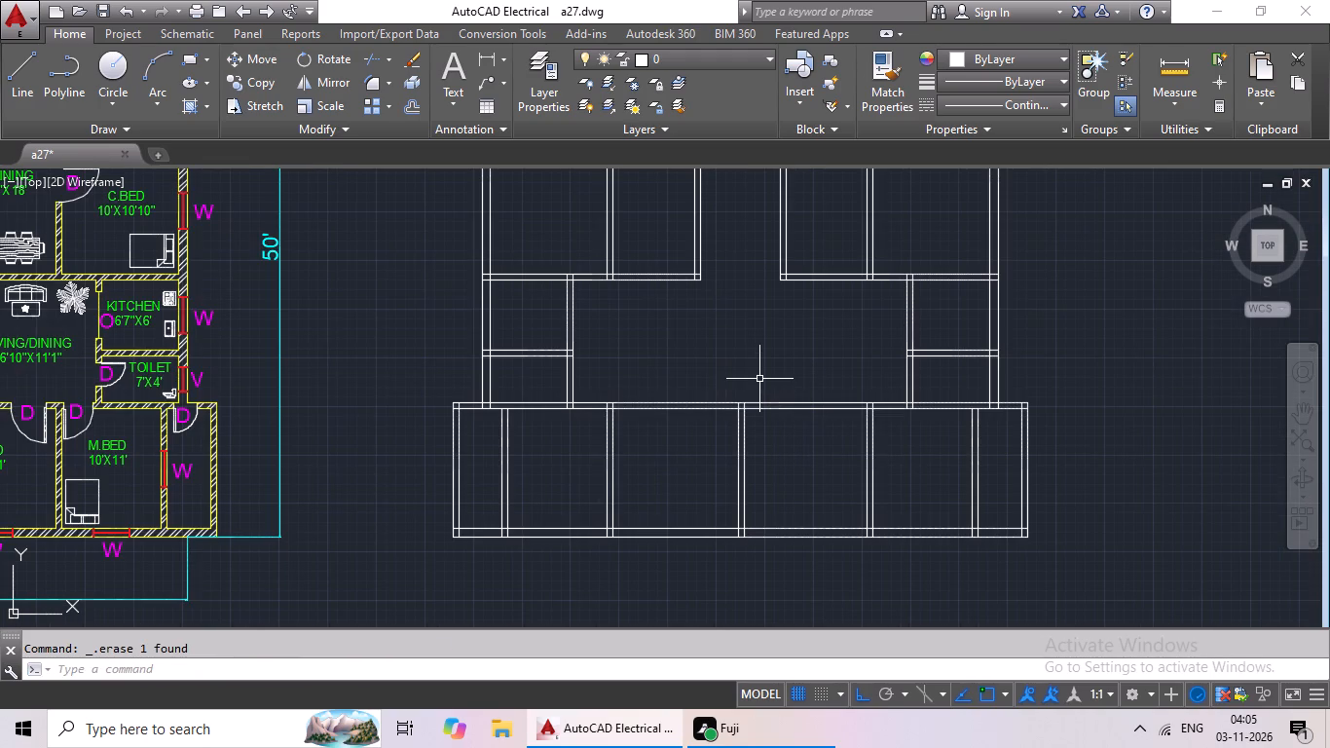
{"action": "key", "text": "Escape"}
{"action": "key", "text": "Escape"}
Extend the left line of the central partition upward past the lower bedrooms' horizontal partition.
{"action": "type", "text": "ex"}
{"action": "key", "text": "space"}
{"action": "key", "text": "space"}
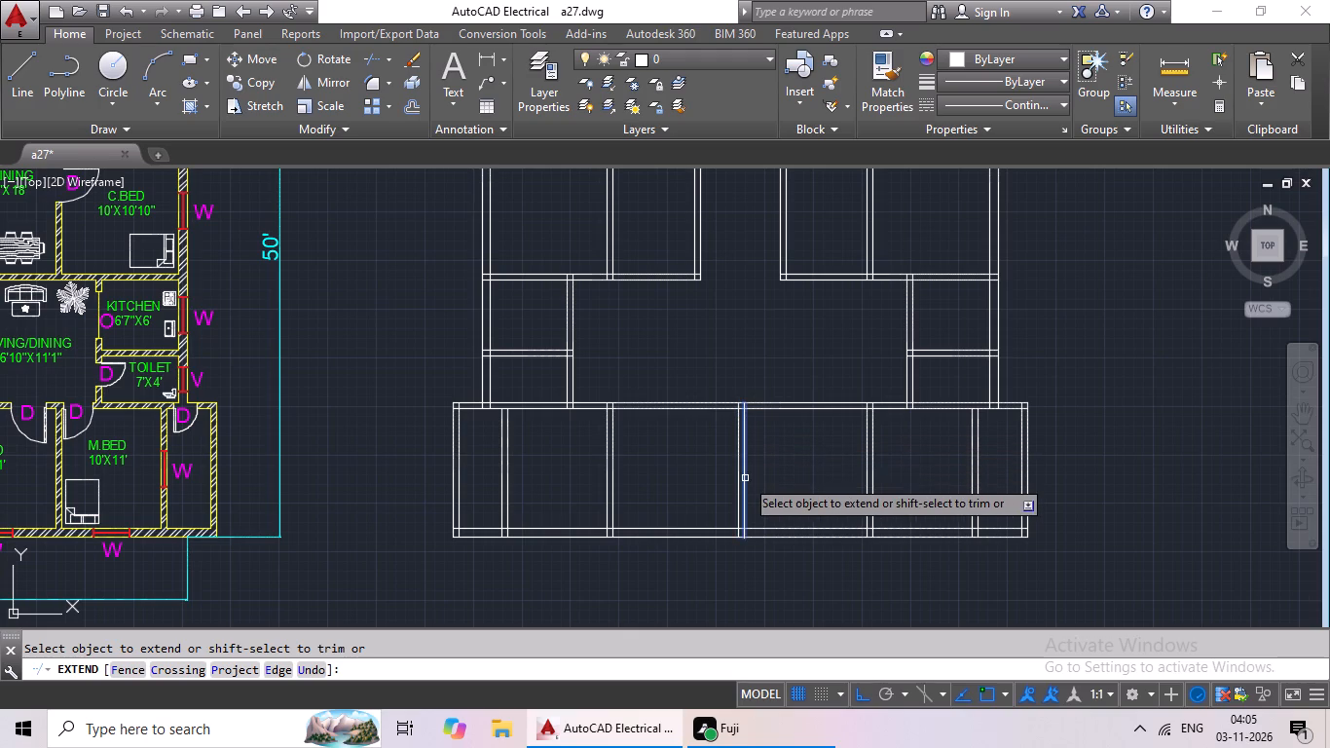
{"action": "left_click", "coordinate": [740, 471]}
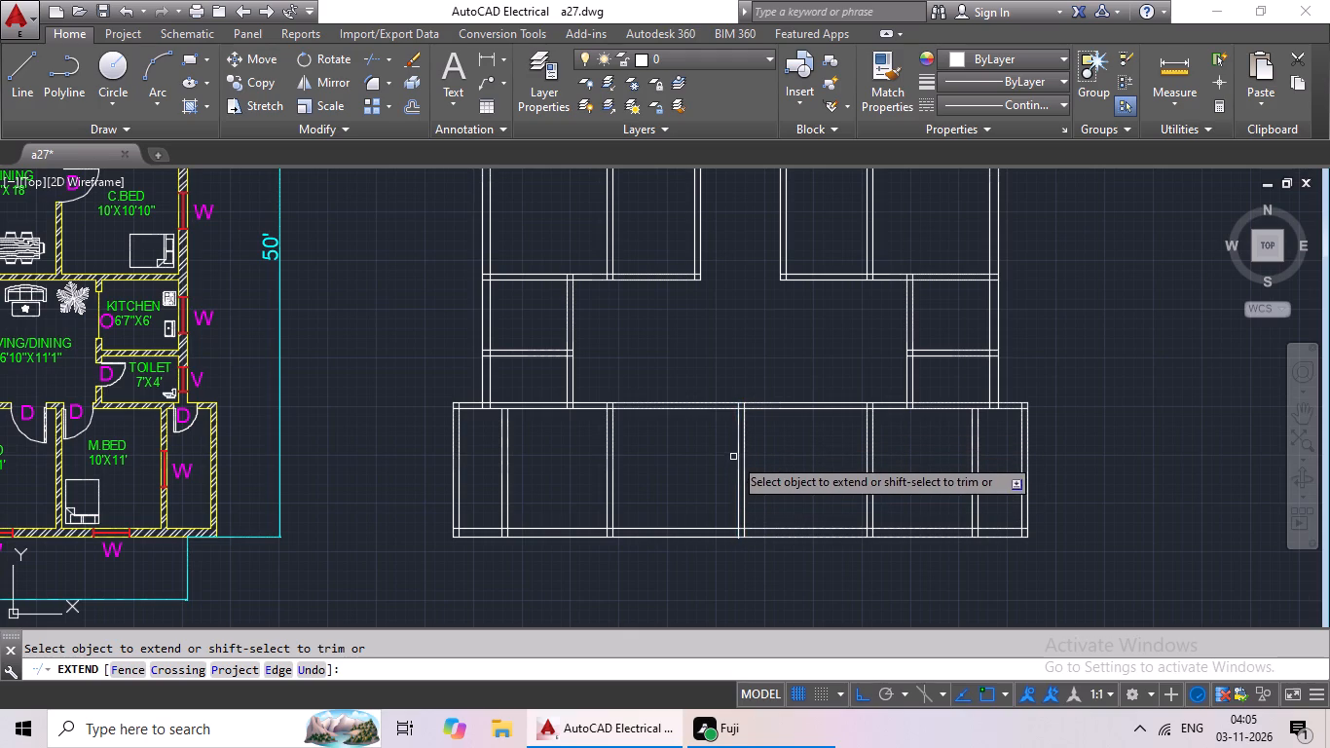
{"action": "left_click", "coordinate": [739, 445]}
{"action": "left_click", "coordinate": [737, 429]}
{"action": "left_click_drag", "start_coordinate": [736, 424], "coordinate": [738, 411]}
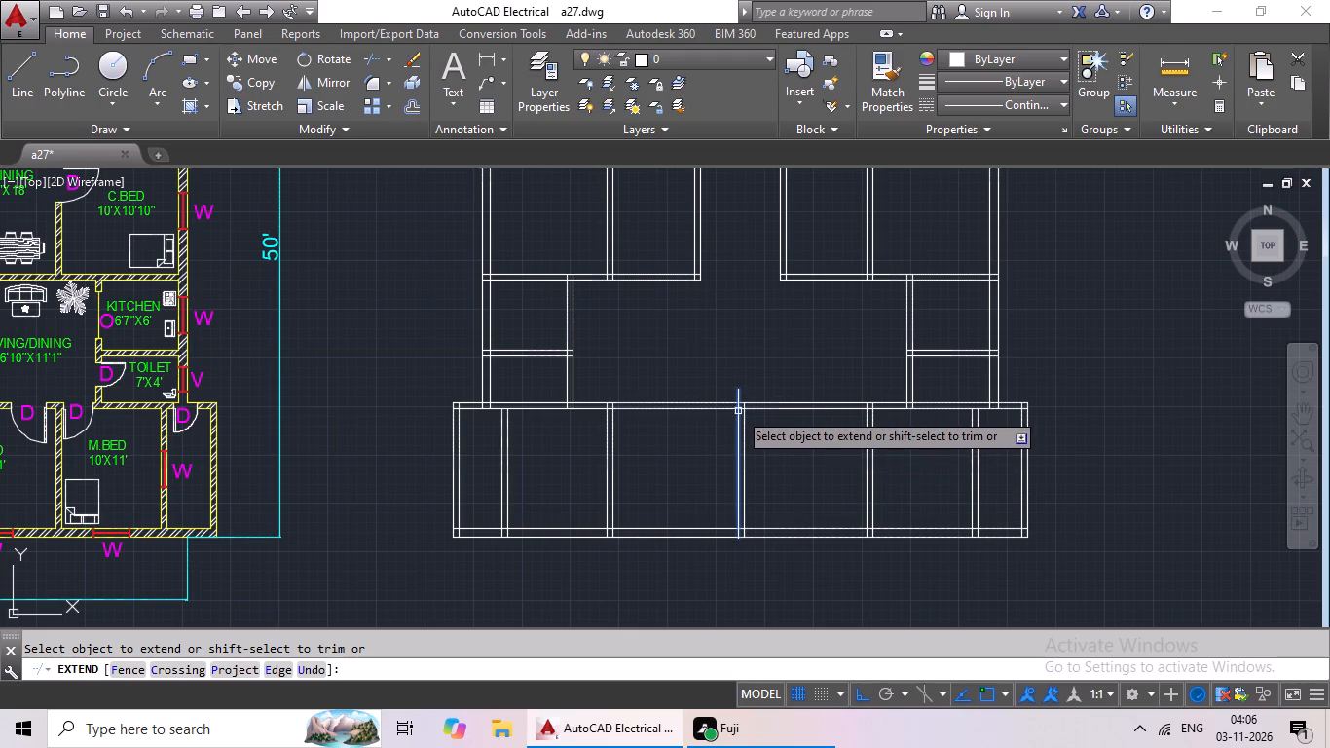
{"action": "left_click_drag", "start_coordinate": [738, 411], "coordinate": [738, 408]}
{"action": "left_click", "coordinate": [746, 442]}
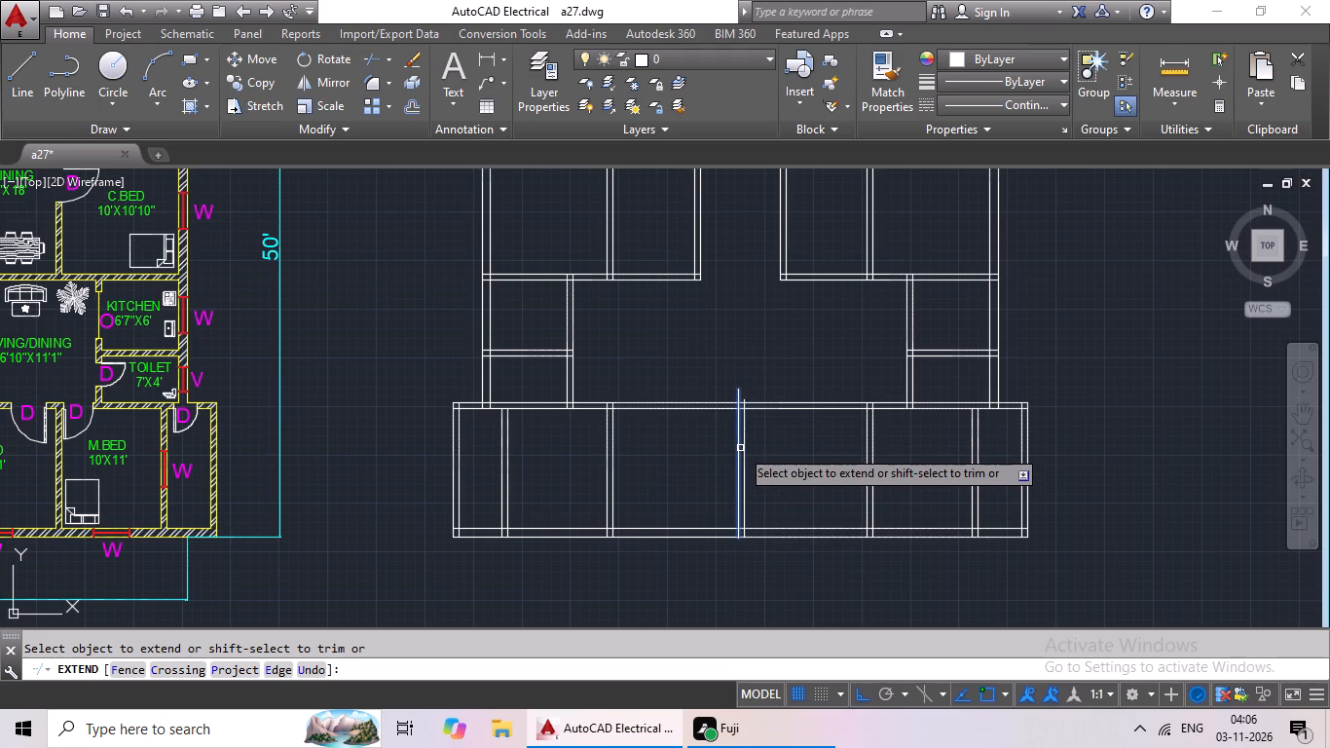
{"action": "left_click_drag", "start_coordinate": [740, 448], "coordinate": [741, 435]}
{"action": "left_click", "coordinate": [744, 423]}
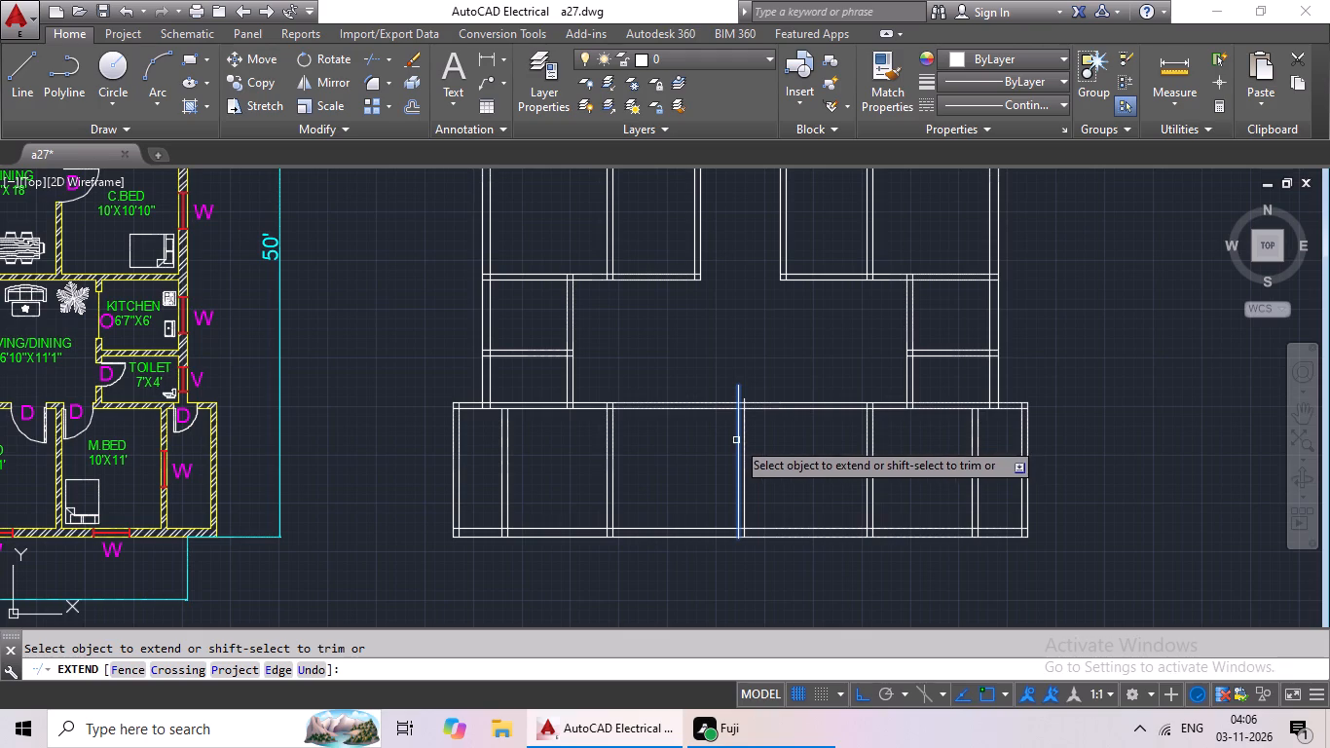
{"action": "left_click", "coordinate": [734, 441]}
{"action": "left_click", "coordinate": [736, 418]}
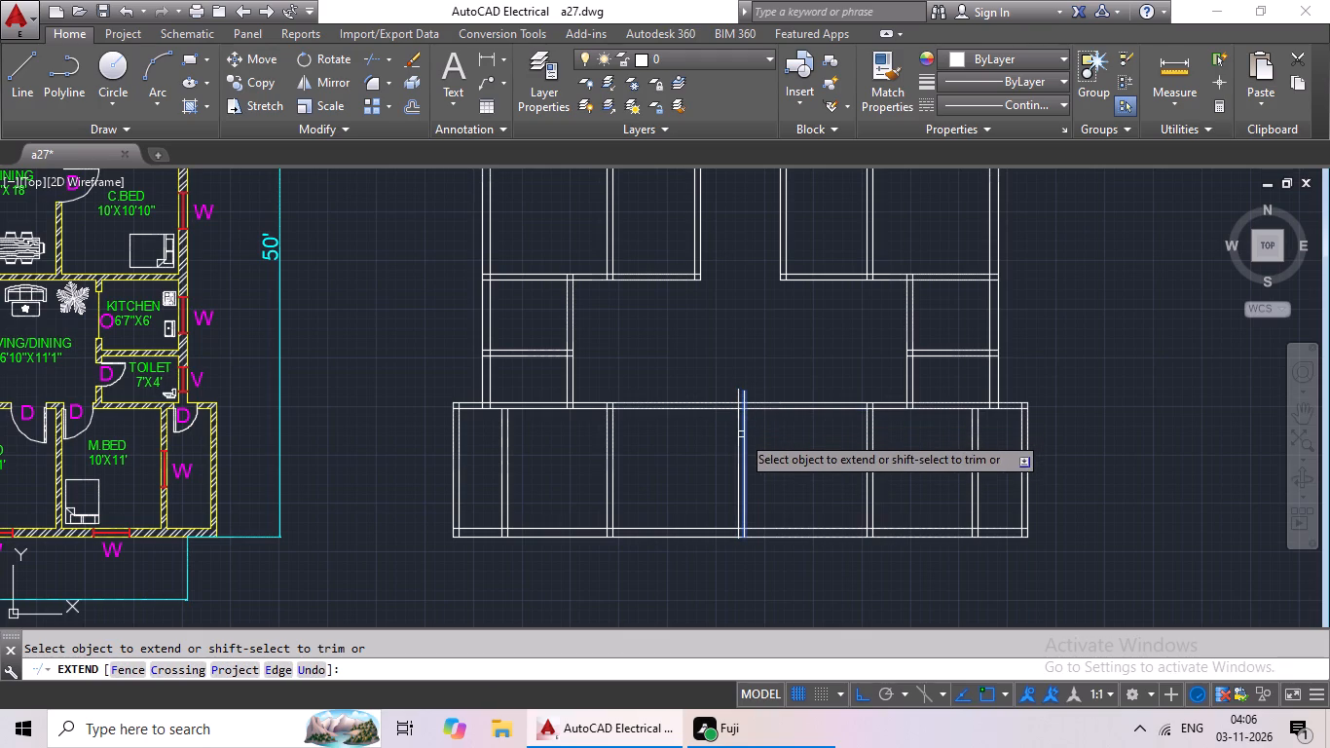
Extend the right line of the central partition upward into the living area between the two units.
{"action": "left_click", "coordinate": [741, 434]}
{"action": "left_click", "coordinate": [742, 427]}
{"action": "left_click", "coordinate": [742, 420]}
{"action": "left_click_drag", "start_coordinate": [744, 410], "coordinate": [743, 394]}
{"action": "left_click", "coordinate": [742, 394]}
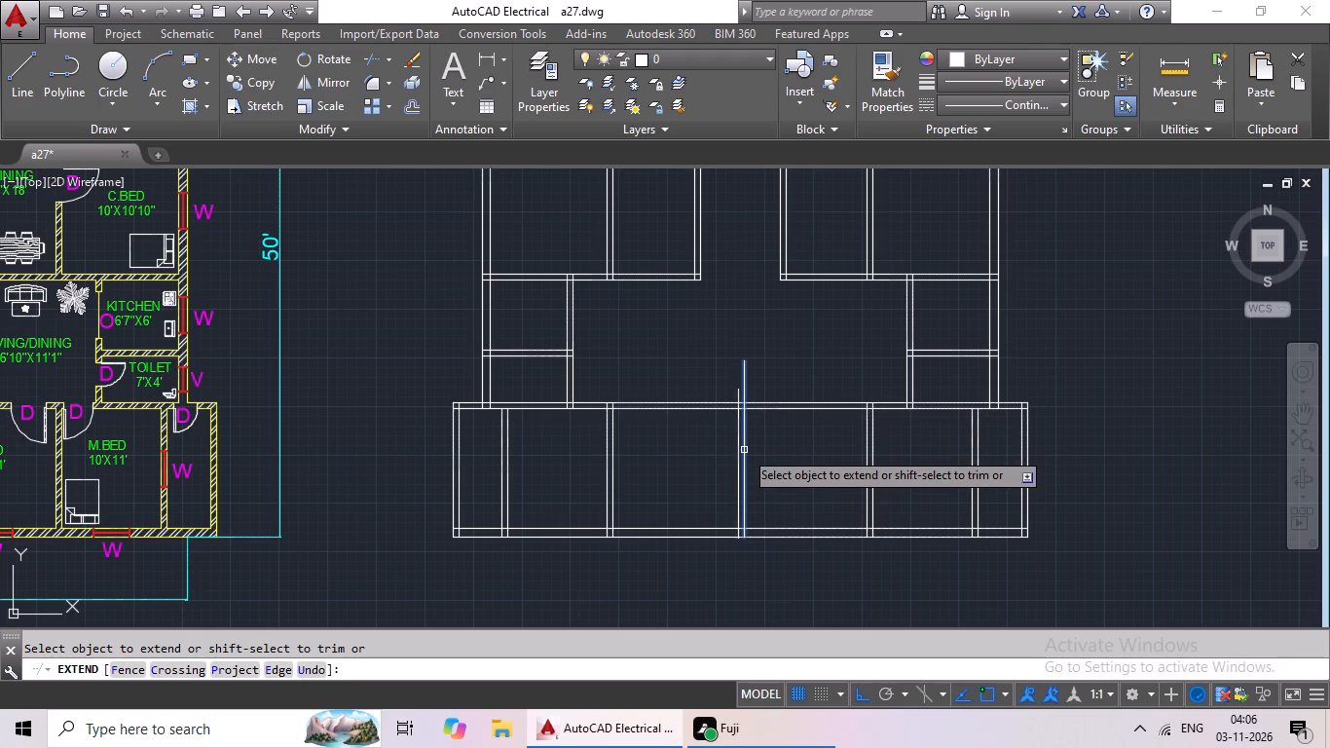
{"action": "left_click", "coordinate": [744, 450]}
{"action": "left_click_drag", "start_coordinate": [741, 436], "coordinate": [741, 422]}
{"action": "left_click_drag", "start_coordinate": [741, 412], "coordinate": [741, 394]}
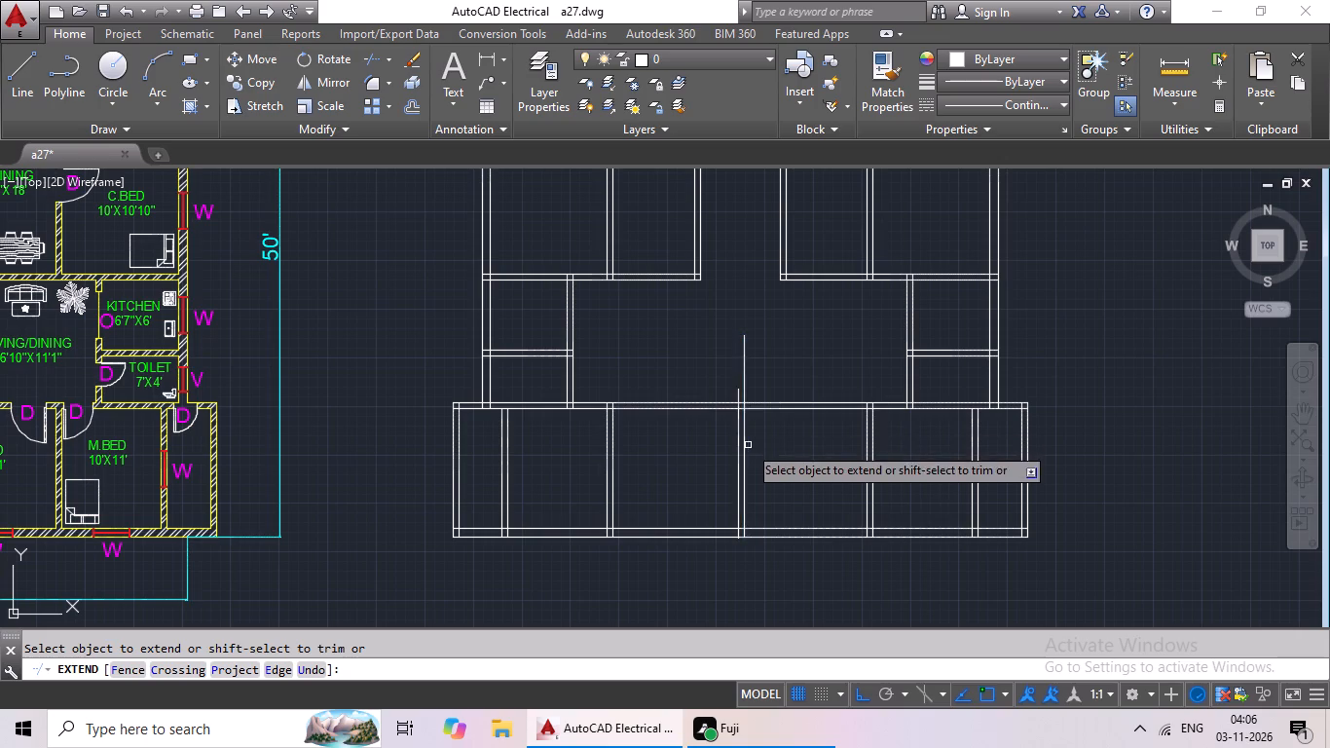
{"action": "scroll", "coordinate": [736, 433], "scroll_direction": "up", "scroll_amount": 2}
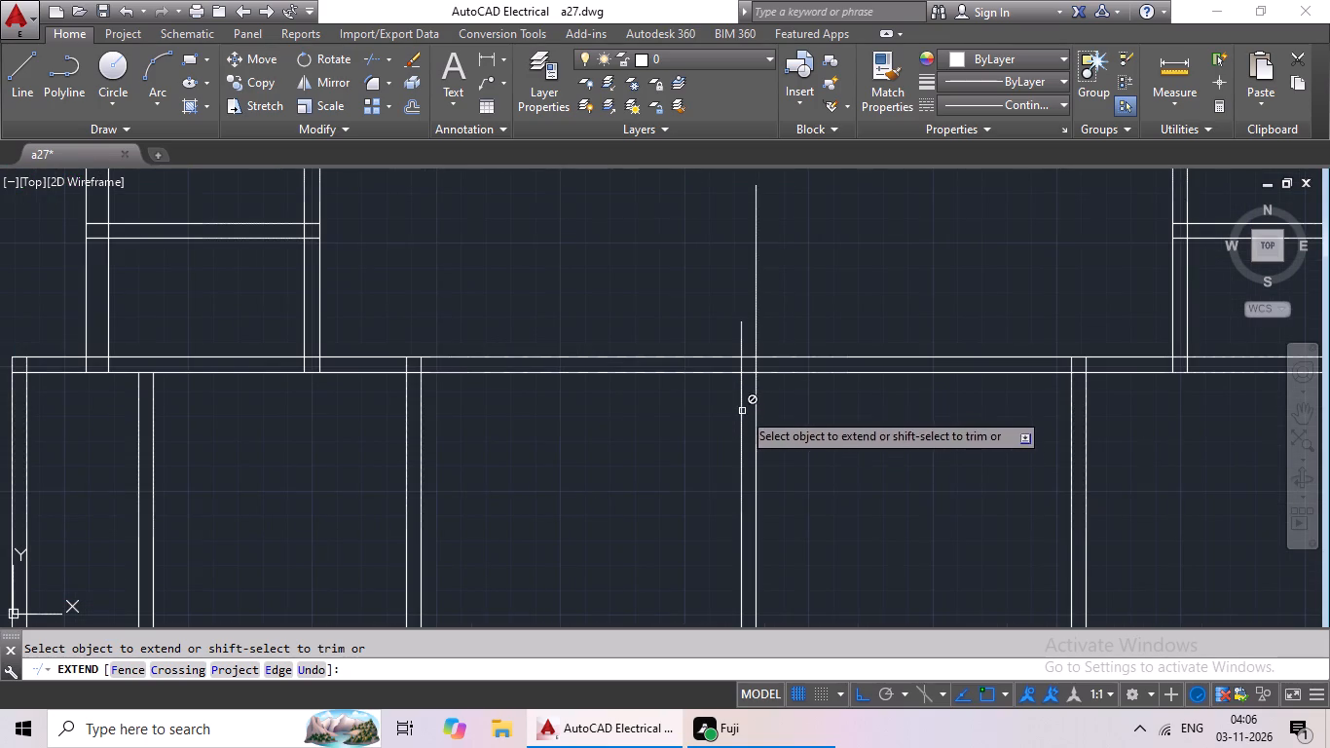
{"action": "scroll", "coordinate": [739, 421], "scroll_direction": "down", "scroll_amount": 2}
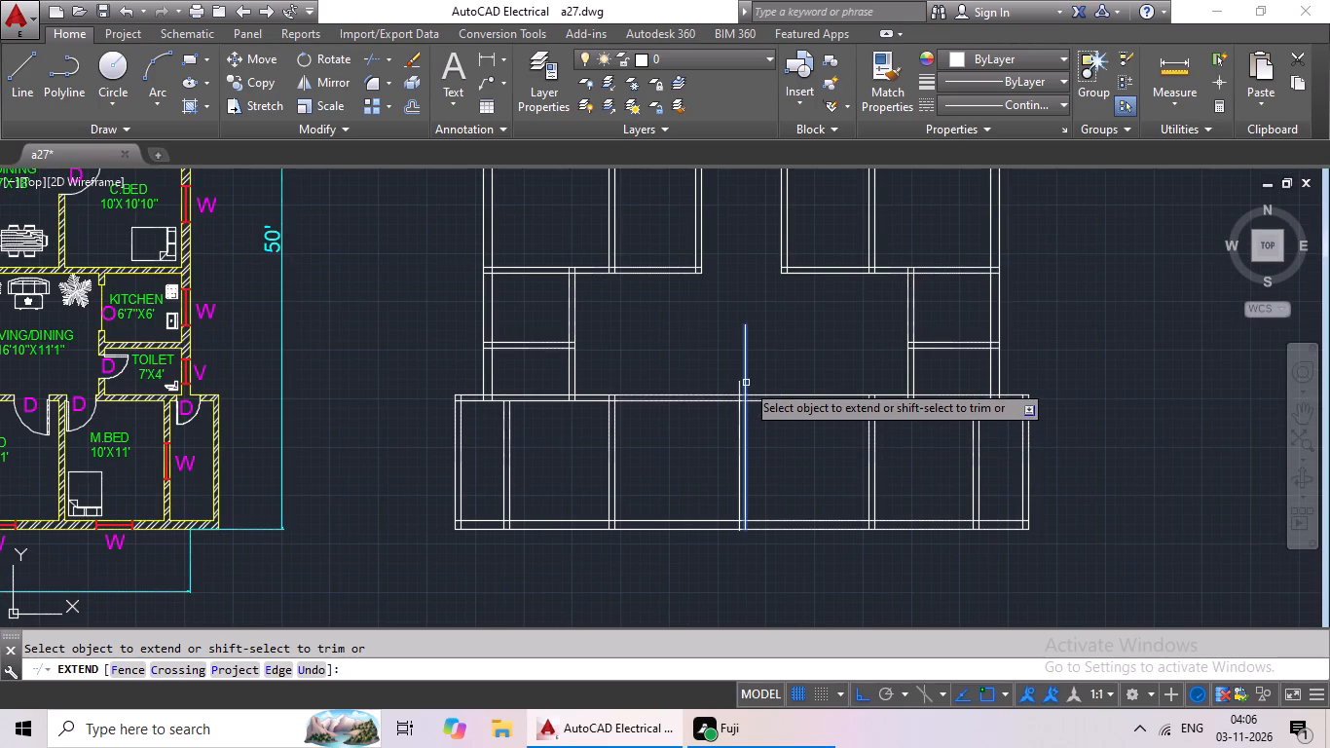
{"action": "left_click", "coordinate": [746, 382]}
{"action": "left_click", "coordinate": [731, 340]}
{"action": "left_click_drag", "start_coordinate": [754, 330], "coordinate": [773, 330]}
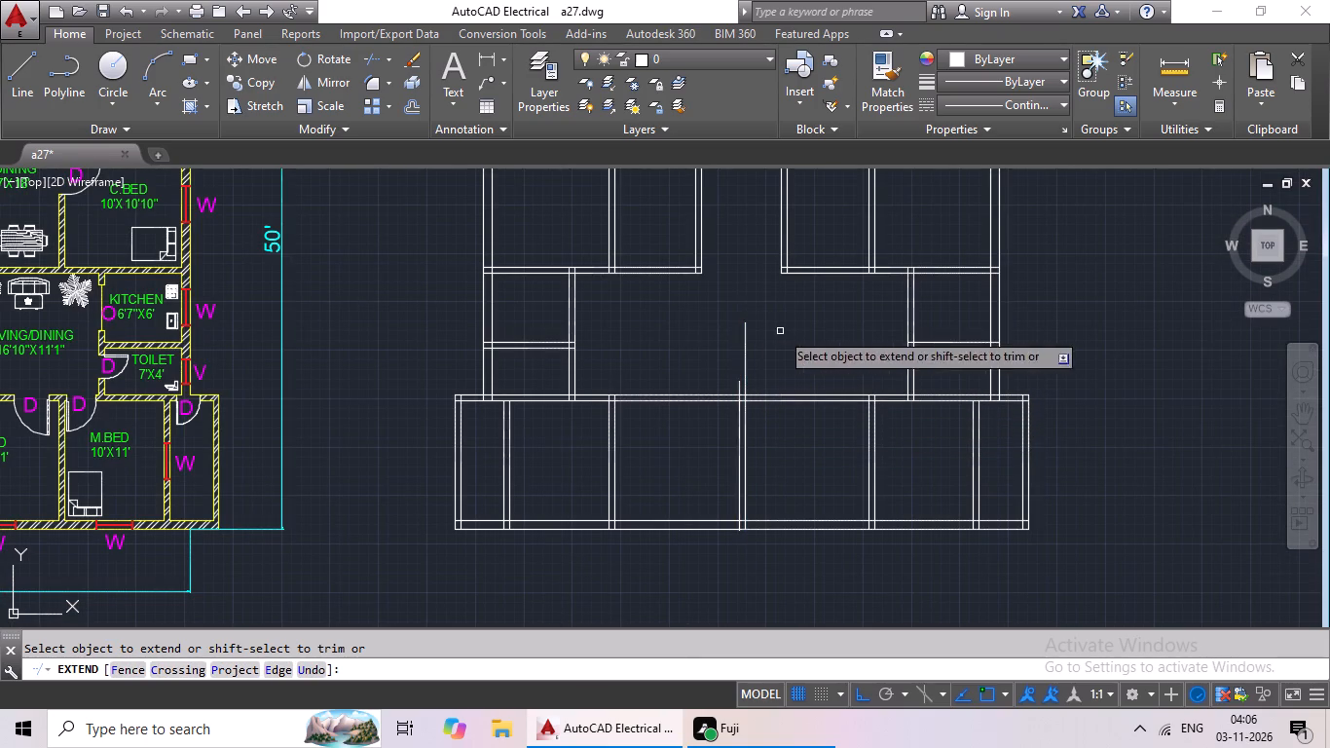
Extend the left line of the central partition upward through the living area to between the two dining rooms.
{"action": "left_click", "coordinate": [738, 419]}
{"action": "left_click", "coordinate": [737, 409]}
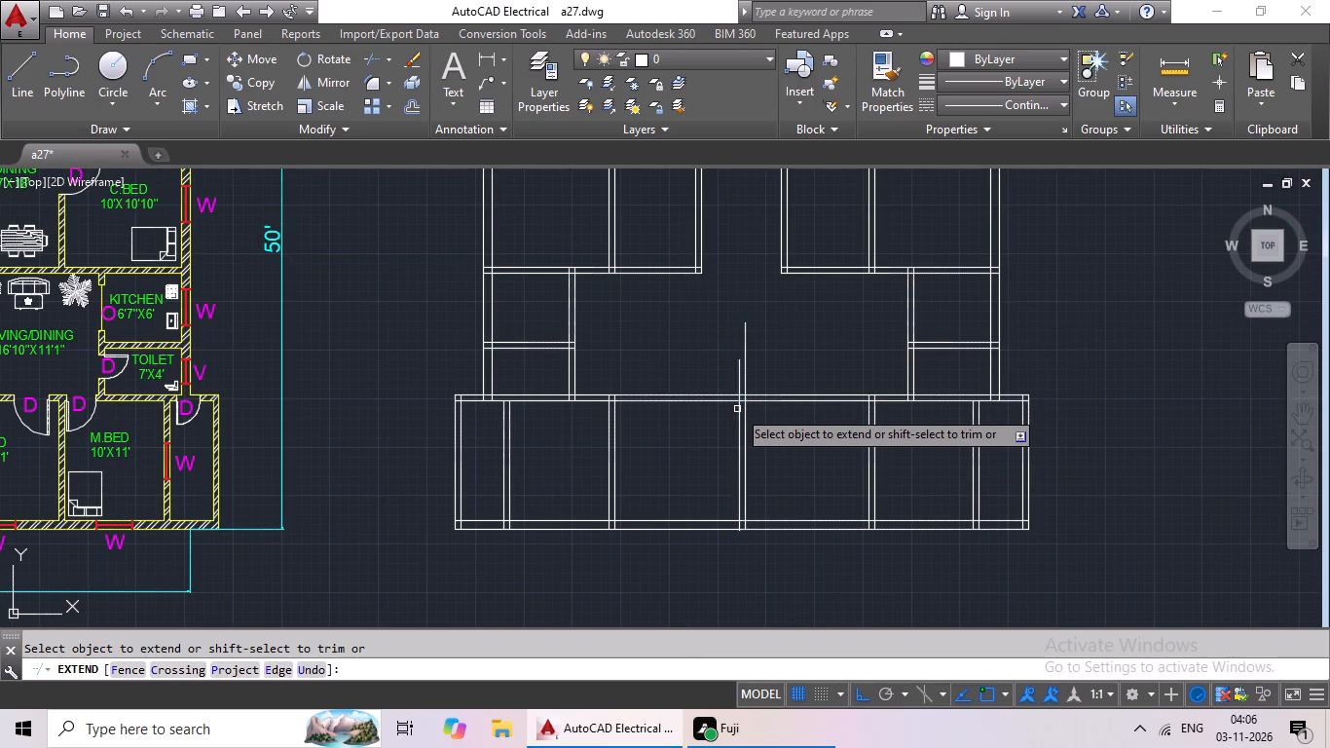
{"action": "left_click", "coordinate": [740, 399]}
{"action": "left_click", "coordinate": [740, 387]}
{"action": "left_click", "coordinate": [739, 377]}
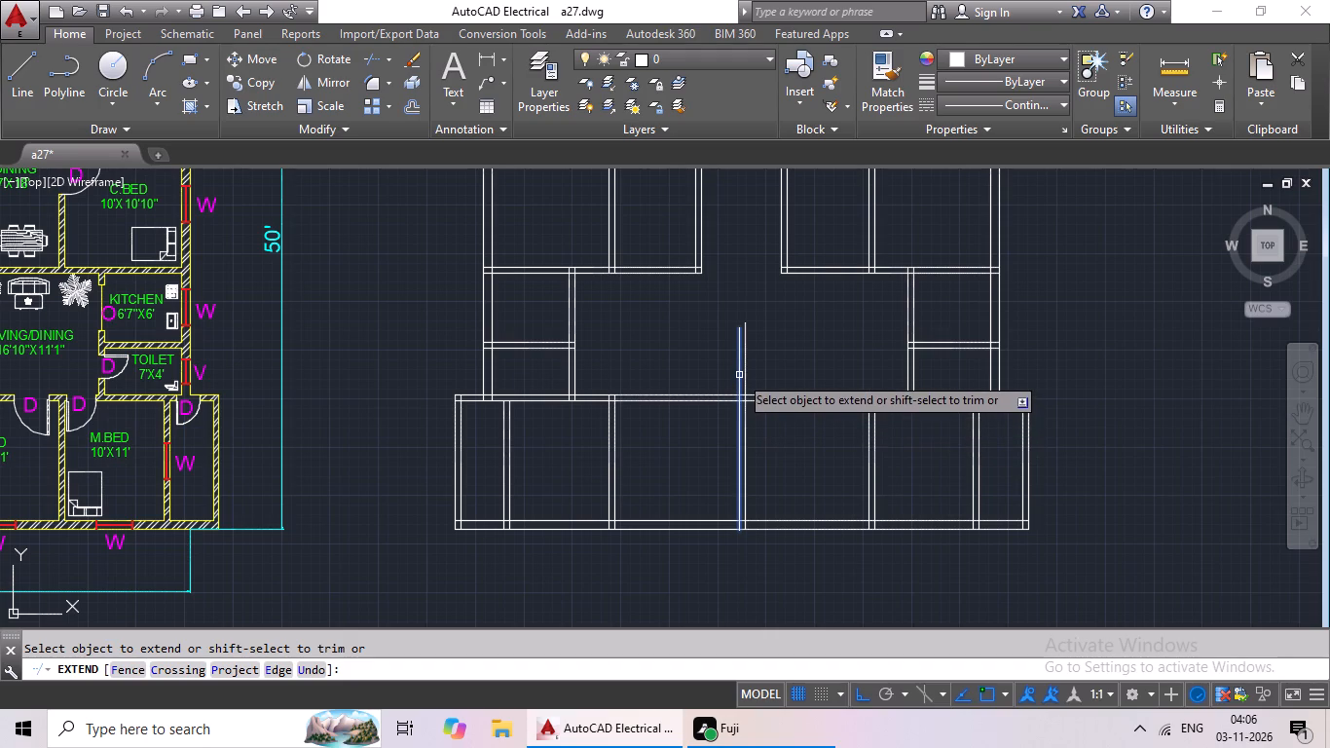
{"action": "left_click", "coordinate": [739, 374]}
{"action": "left_click", "coordinate": [738, 370]}
{"action": "left_click", "coordinate": [738, 362]}
{"action": "double_click", "coordinate": [738, 350]}
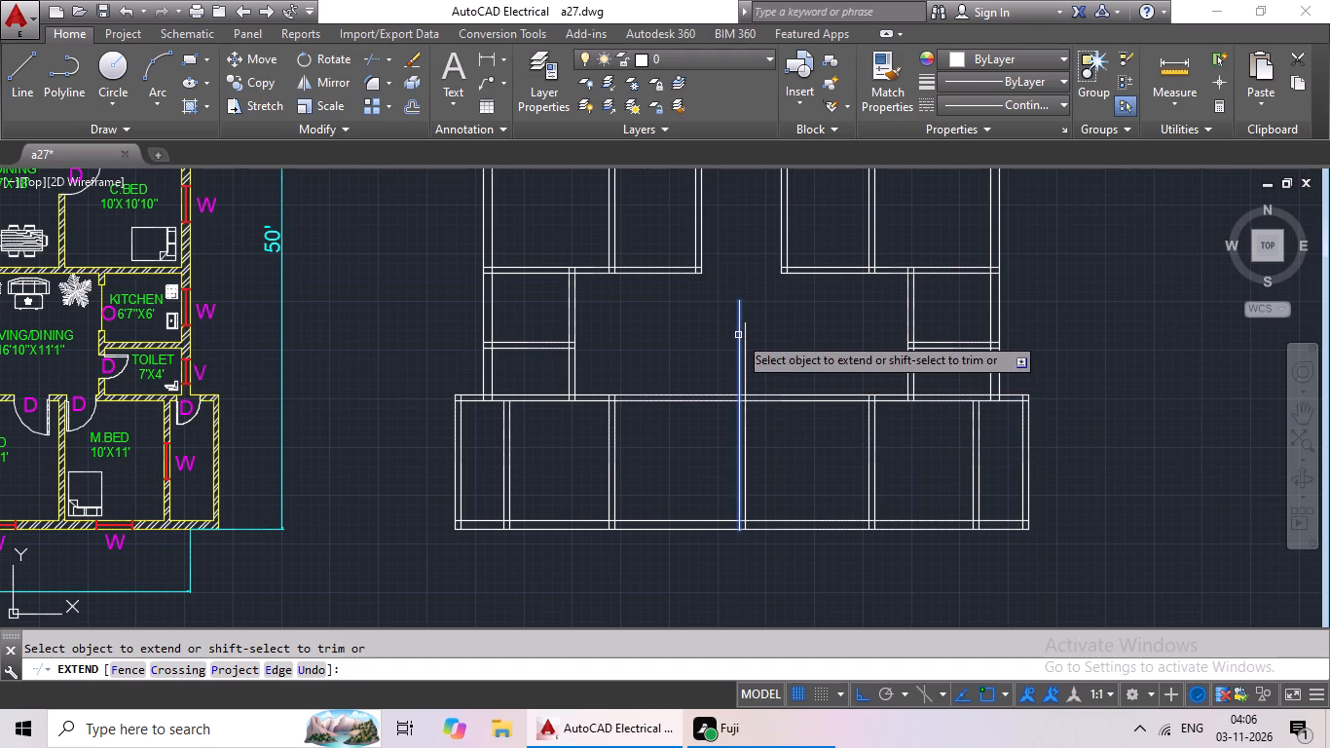
{"action": "left_click", "coordinate": [738, 335]}
{"action": "left_click_drag", "start_coordinate": [738, 326], "coordinate": [737, 304]}
{"action": "left_click", "coordinate": [737, 303]}
{"action": "left_click_drag", "start_coordinate": [738, 298], "coordinate": [741, 280]}
{"action": "left_click_drag", "start_coordinate": [742, 259], "coordinate": [736, 233]}
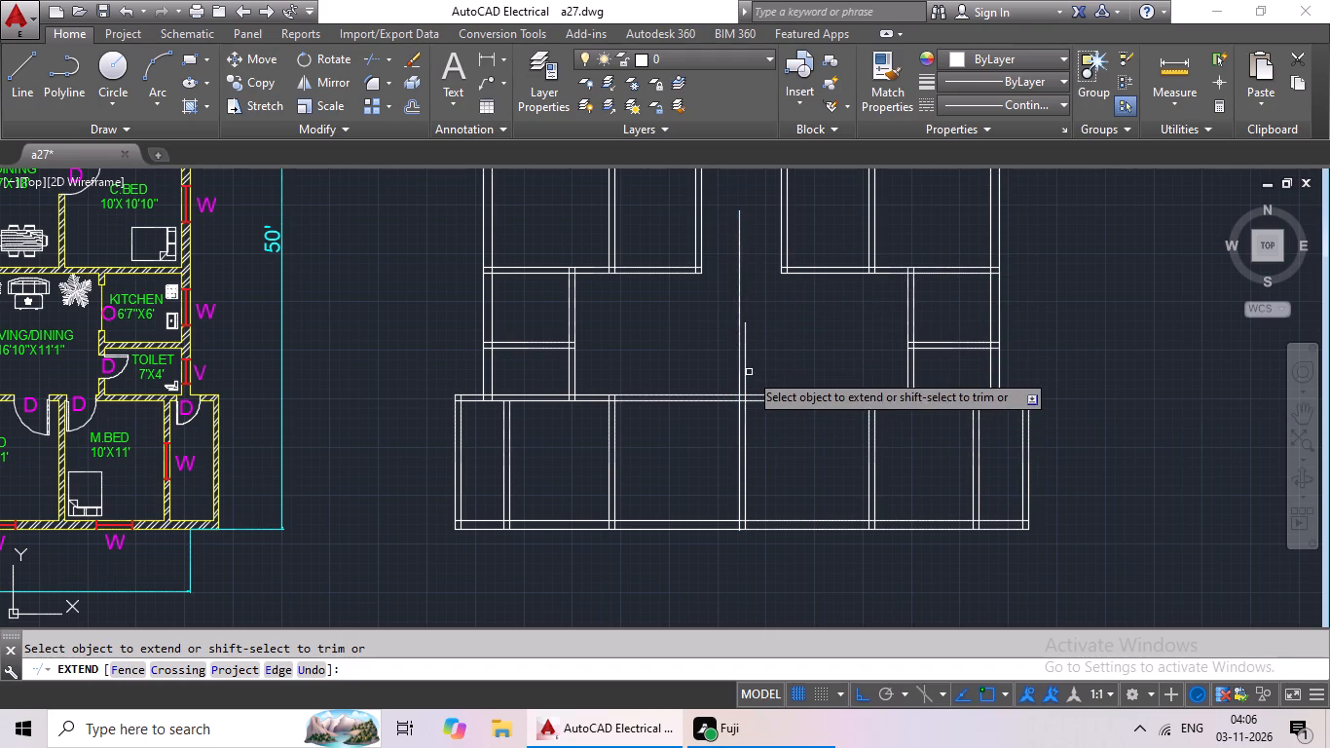
Extend the right line of the central partition upward to the horizontal wall below the stair.
{"action": "left_click", "coordinate": [745, 374]}
{"action": "left_click", "coordinate": [745, 359]}
{"action": "left_click", "coordinate": [744, 353]}
{"action": "left_click_drag", "start_coordinate": [744, 345], "coordinate": [745, 336]}
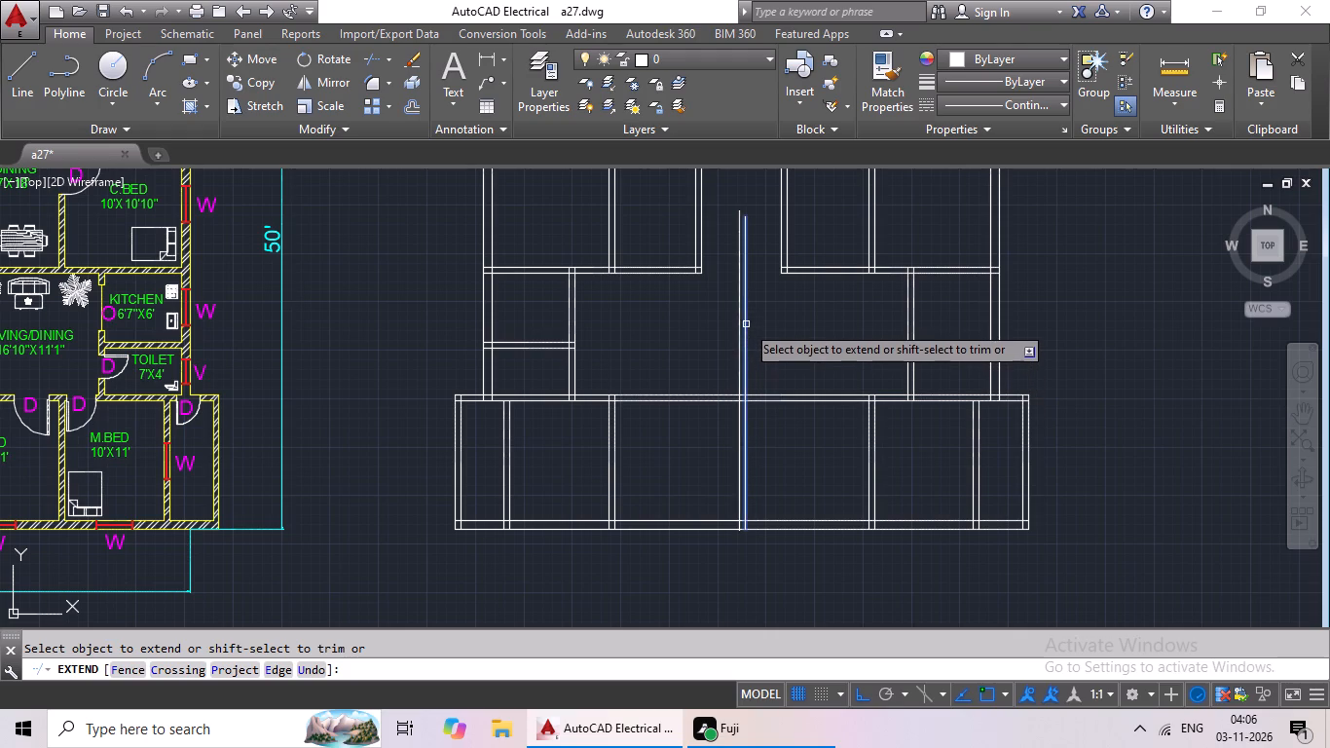
{"action": "left_click", "coordinate": [746, 324]}
{"action": "left_click_drag", "start_coordinate": [745, 316], "coordinate": [744, 307]}
{"action": "left_click", "coordinate": [744, 298]}
{"action": "left_click_drag", "start_coordinate": [744, 298], "coordinate": [743, 285]}
{"action": "double_click", "coordinate": [743, 280]}
{"action": "left_click_drag", "start_coordinate": [743, 263], "coordinate": [743, 254]}
{"action": "left_click", "coordinate": [743, 252]}
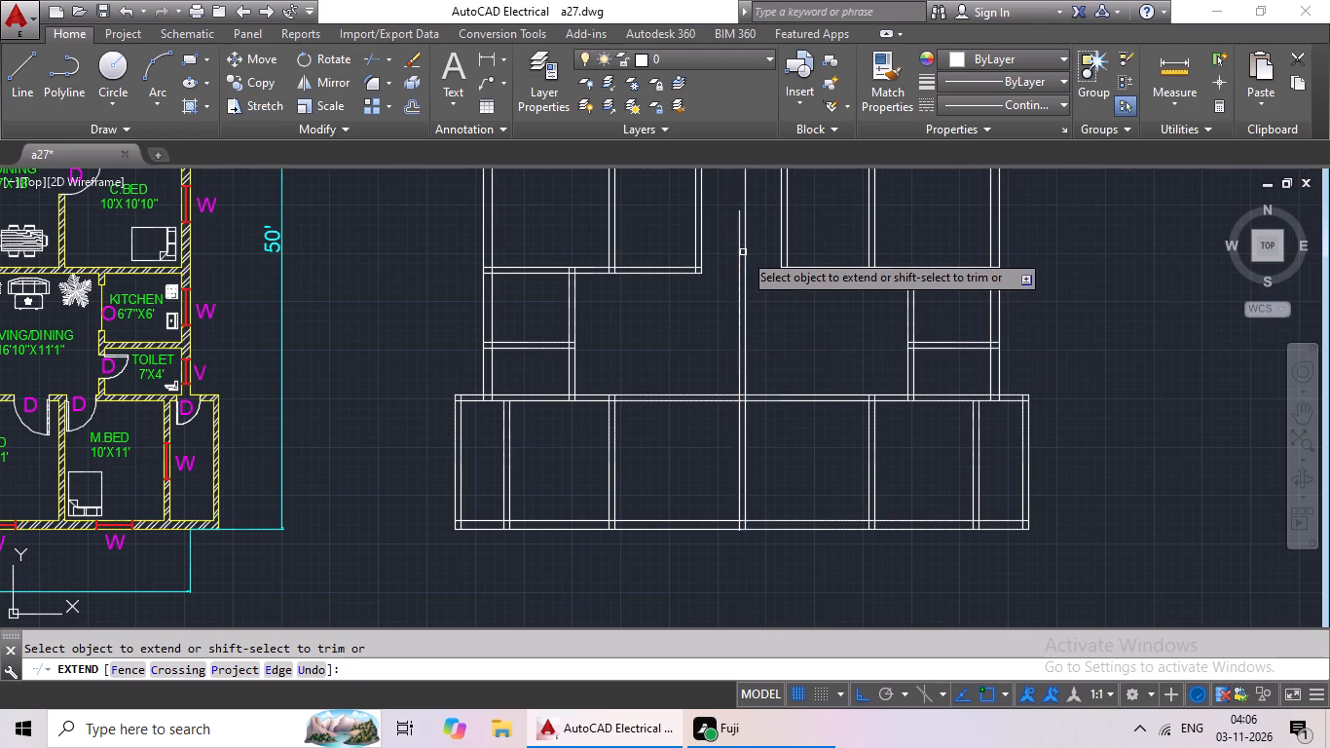
{"action": "left_click", "coordinate": [743, 248]}
Extend the left line of the central partition further upward between the two dining rooms.
{"action": "scroll", "coordinate": [752, 254], "scroll_direction": "down", "scroll_amount": 2}
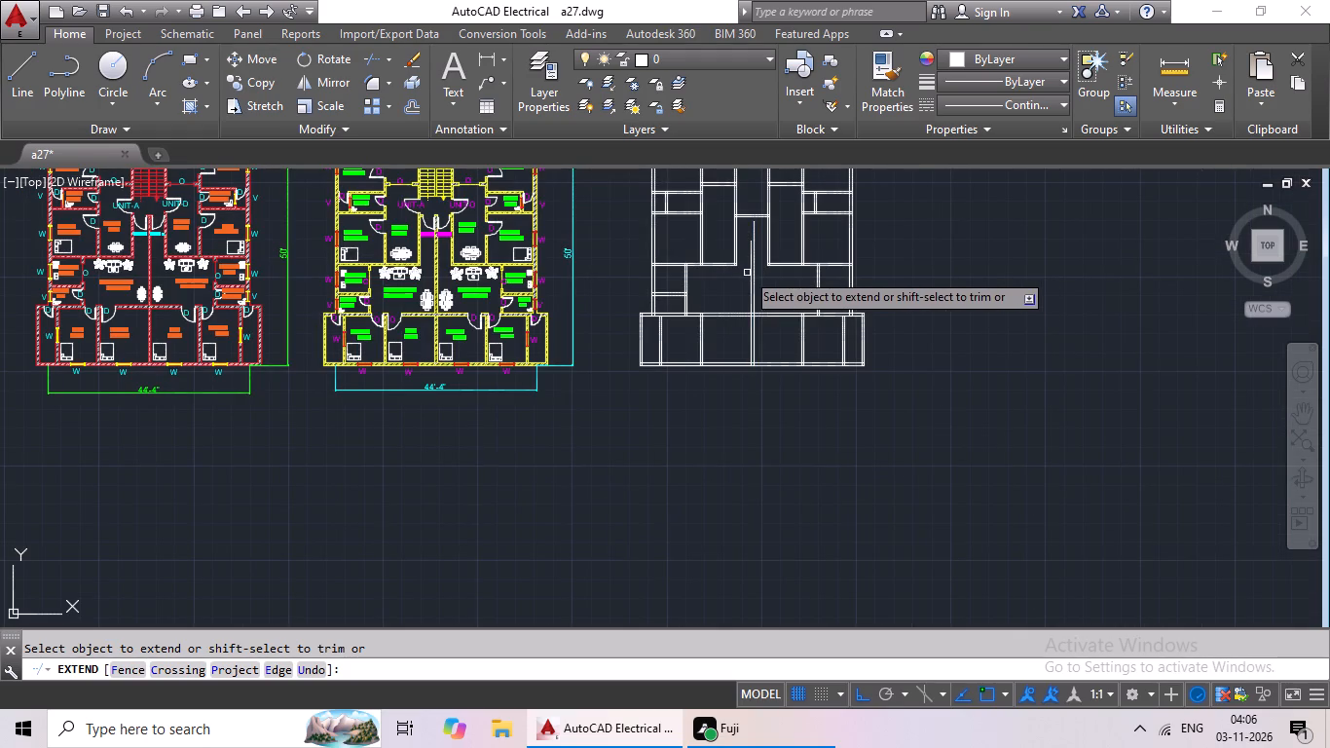
{"action": "scroll", "coordinate": [746, 271], "scroll_direction": "up", "scroll_amount": 2}
{"action": "scroll", "coordinate": [746, 271], "scroll_direction": "down", "scroll_amount": 1}
{"action": "middle_click_drag", "start_coordinate": [745, 272], "coordinate": [733, 340]}
{"action": "scroll", "coordinate": [745, 322], "scroll_direction": "up", "scroll_amount": 2}
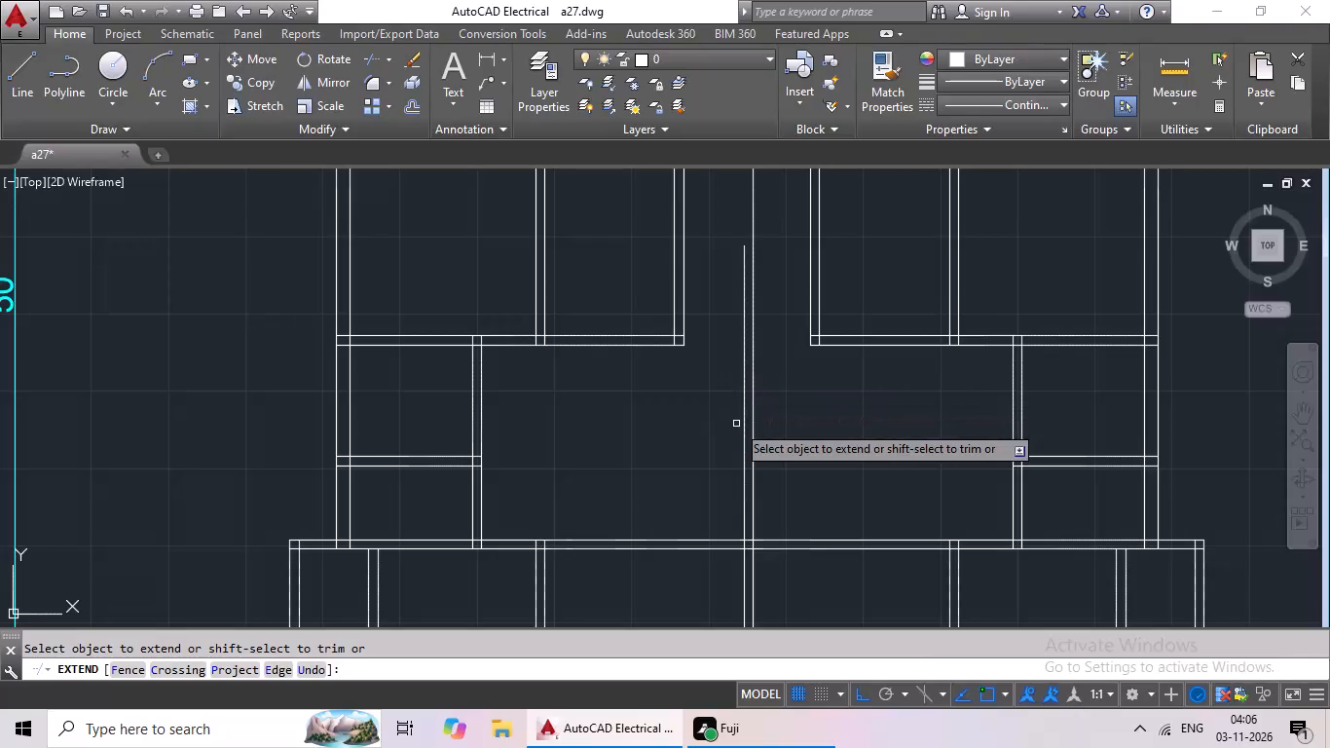
{"action": "left_click", "coordinate": [743, 277]}
{"action": "left_click_drag", "start_coordinate": [742, 270], "coordinate": [738, 256]}
{"action": "scroll", "coordinate": [754, 241], "scroll_direction": "down", "scroll_amount": 3}
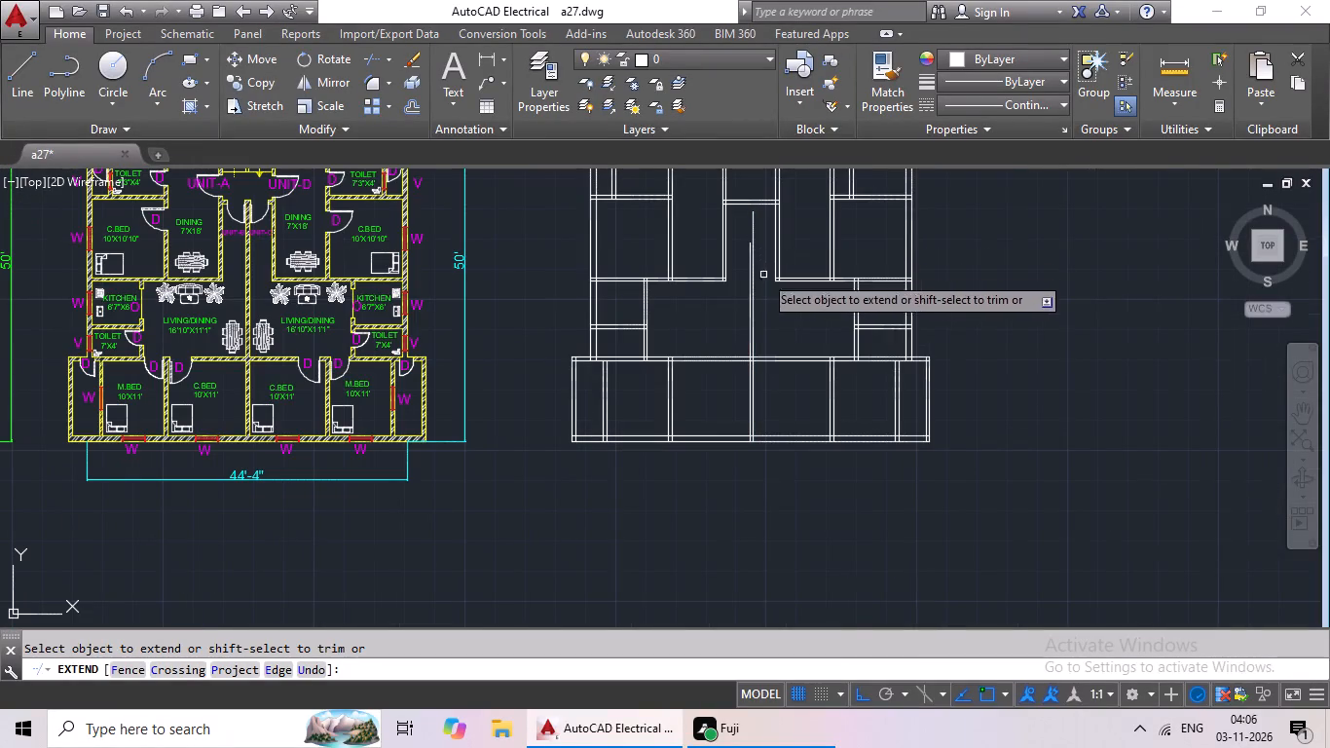
{"action": "scroll", "coordinate": [716, 310], "scroll_direction": "up", "scroll_amount": 1}
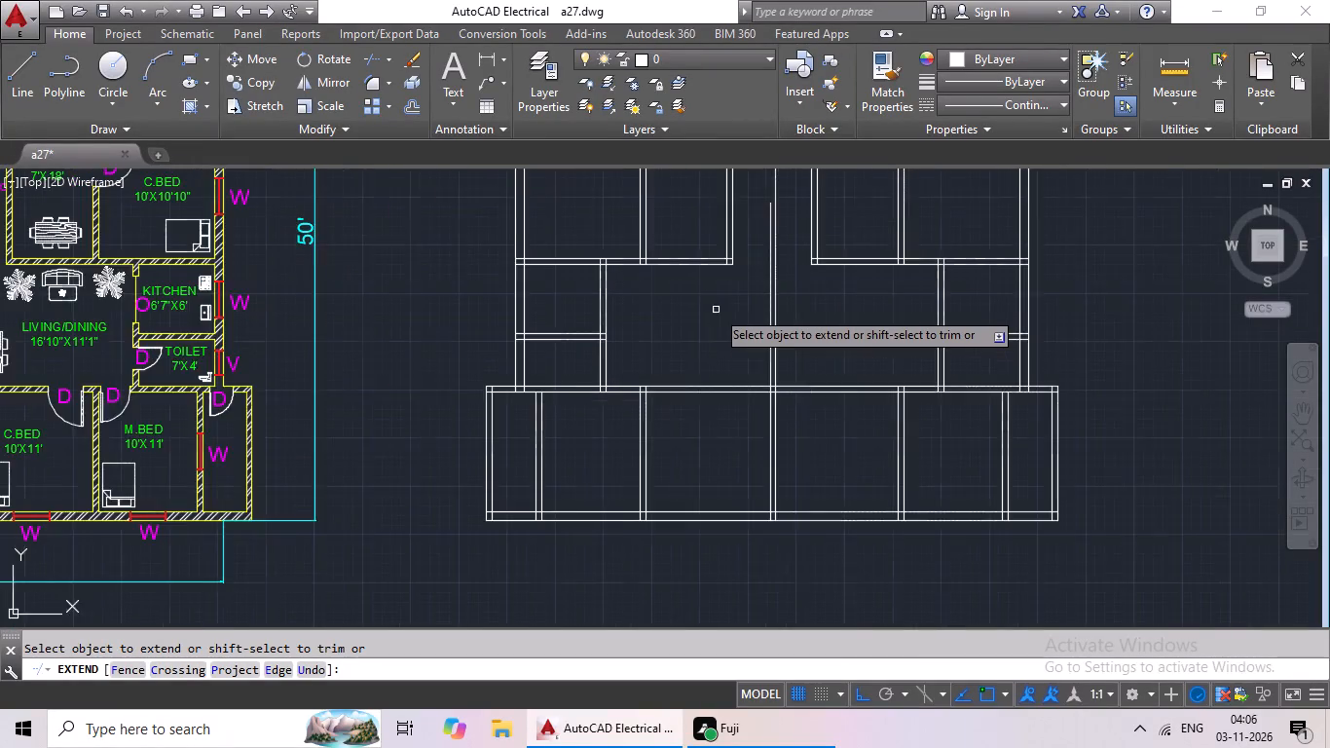
{"action": "scroll", "coordinate": [716, 310], "scroll_direction": "up", "scroll_amount": 1}
{"action": "middle_click_drag", "start_coordinate": [715, 265], "coordinate": [673, 374]}
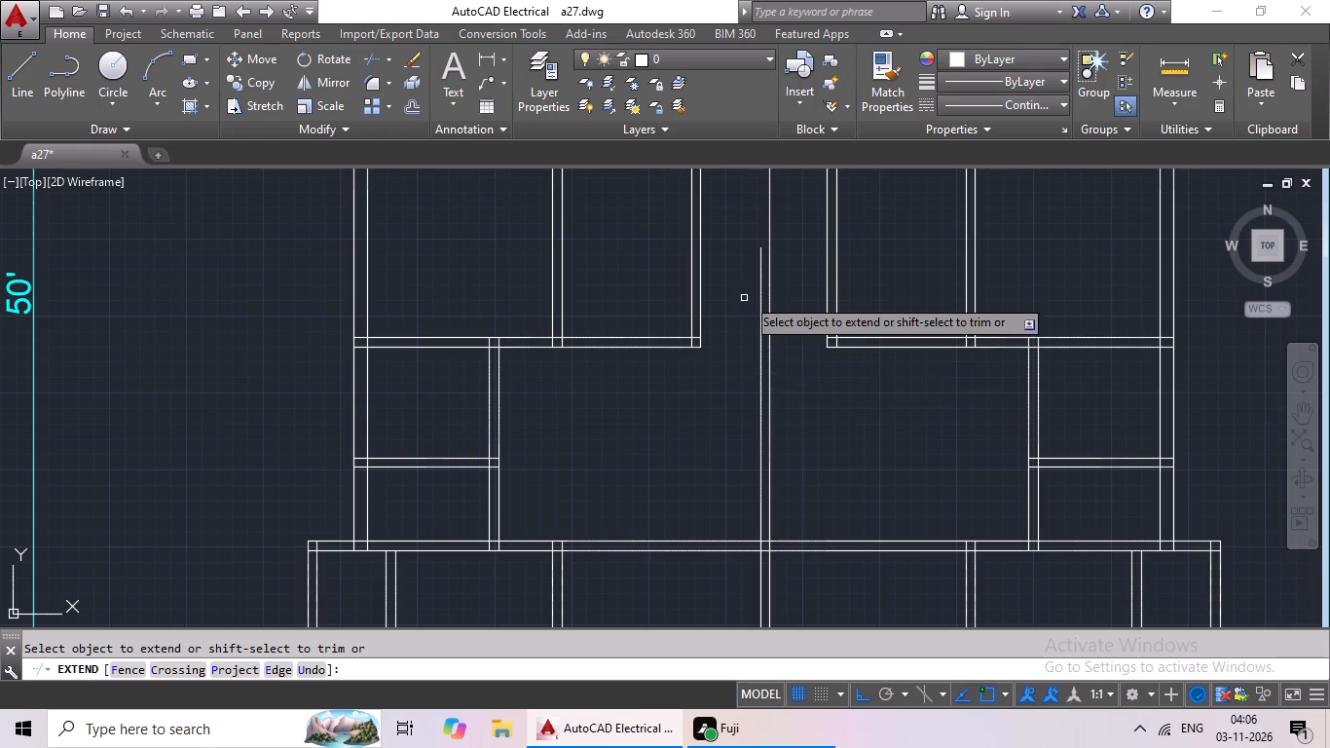
{"action": "scroll", "coordinate": [763, 274], "scroll_direction": "down", "scroll_amount": 3}
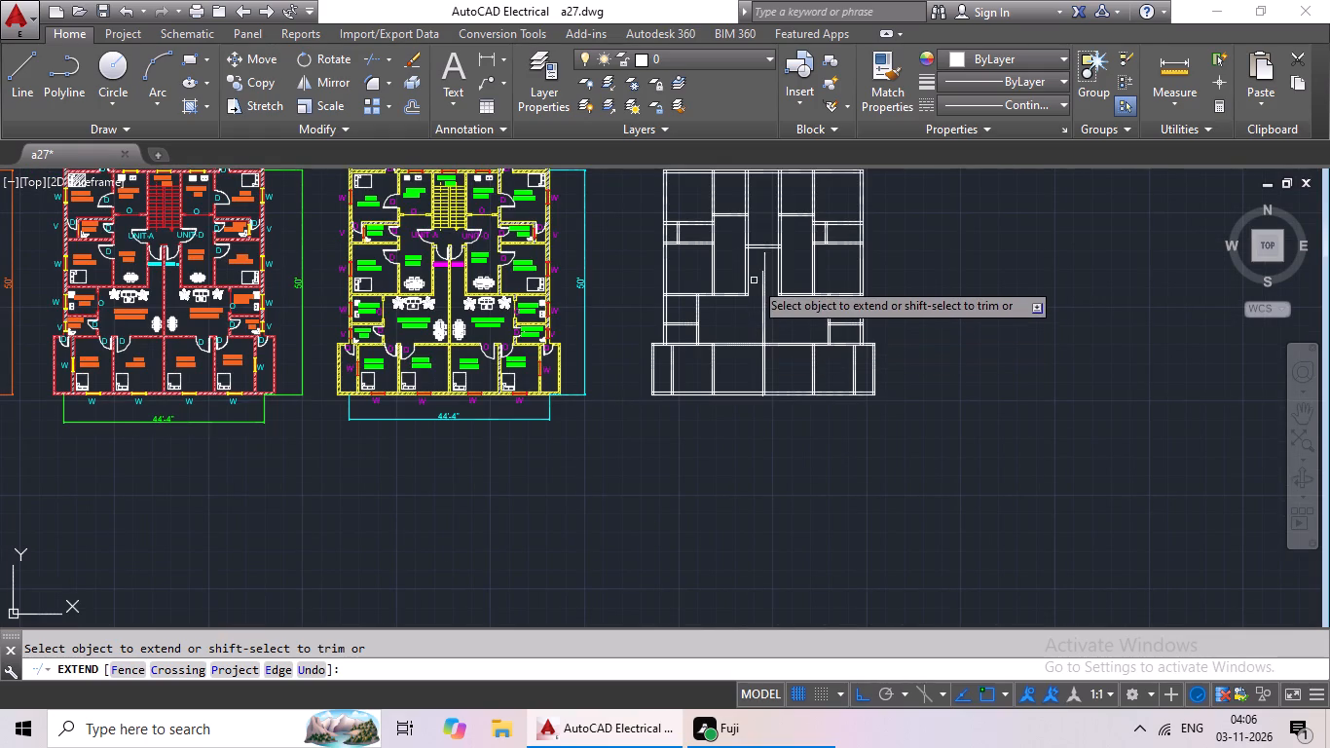
{"action": "left_click", "coordinate": [761, 280]}
{"action": "left_click", "coordinate": [761, 280]}
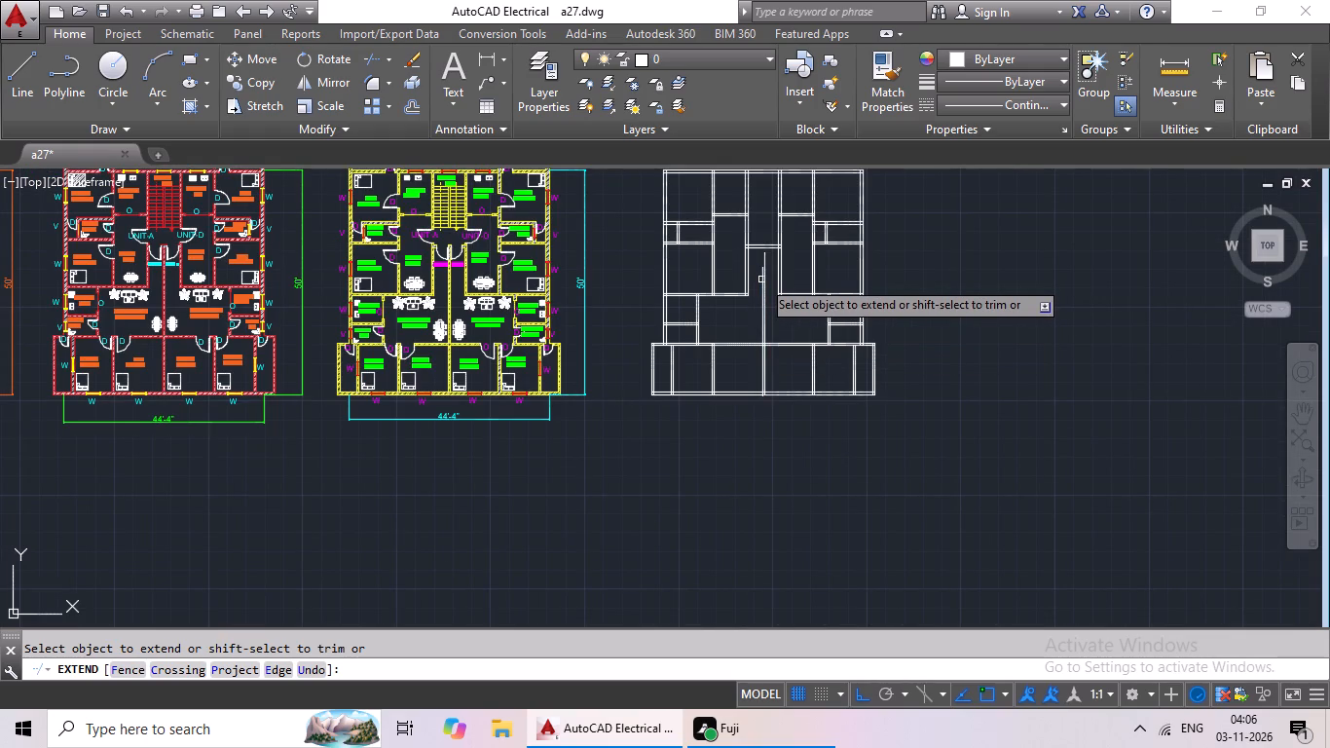
{"action": "double_click", "coordinate": [761, 280]}
{"action": "triple_click", "coordinate": [761, 268]}
{"action": "triple_click", "coordinate": [759, 263]}
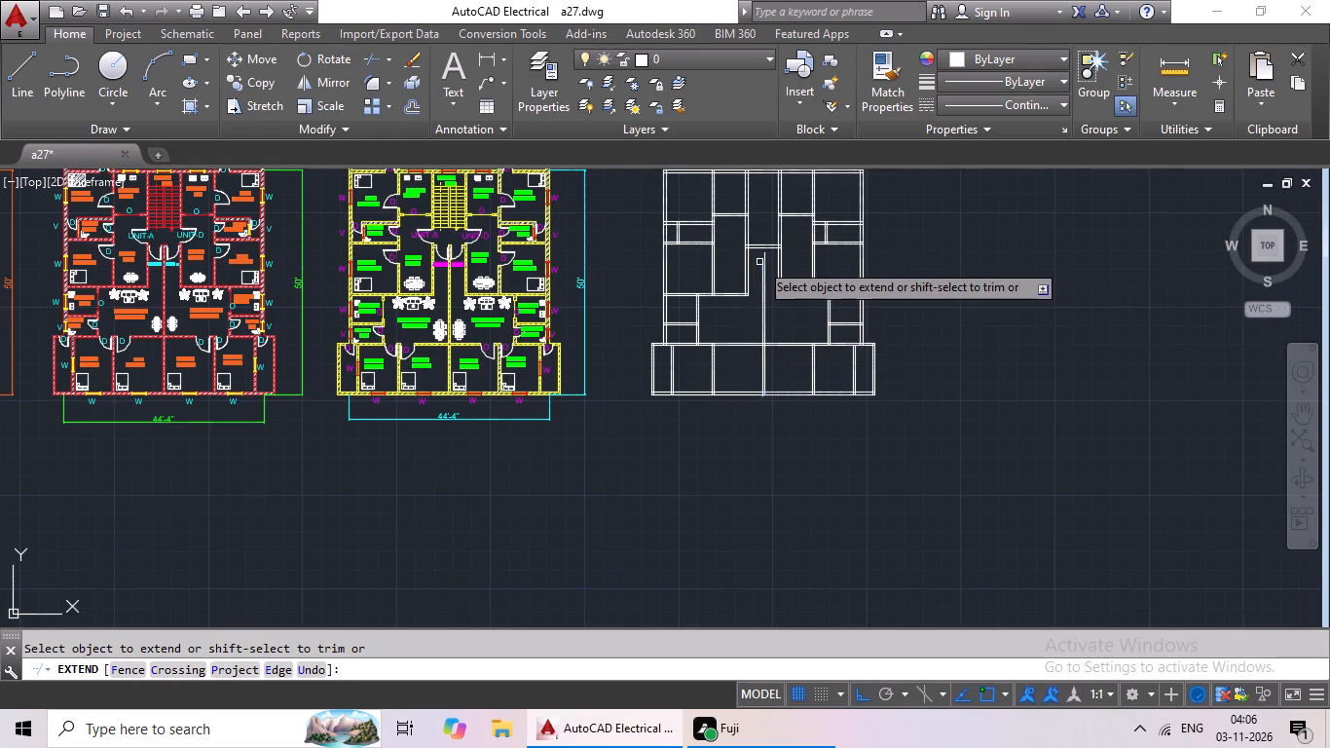
{"action": "left_click", "coordinate": [759, 262]}
{"action": "triple_click", "coordinate": [761, 277]}
{"action": "triple_click", "coordinate": [762, 275]}
{"action": "double_click", "coordinate": [763, 273]}
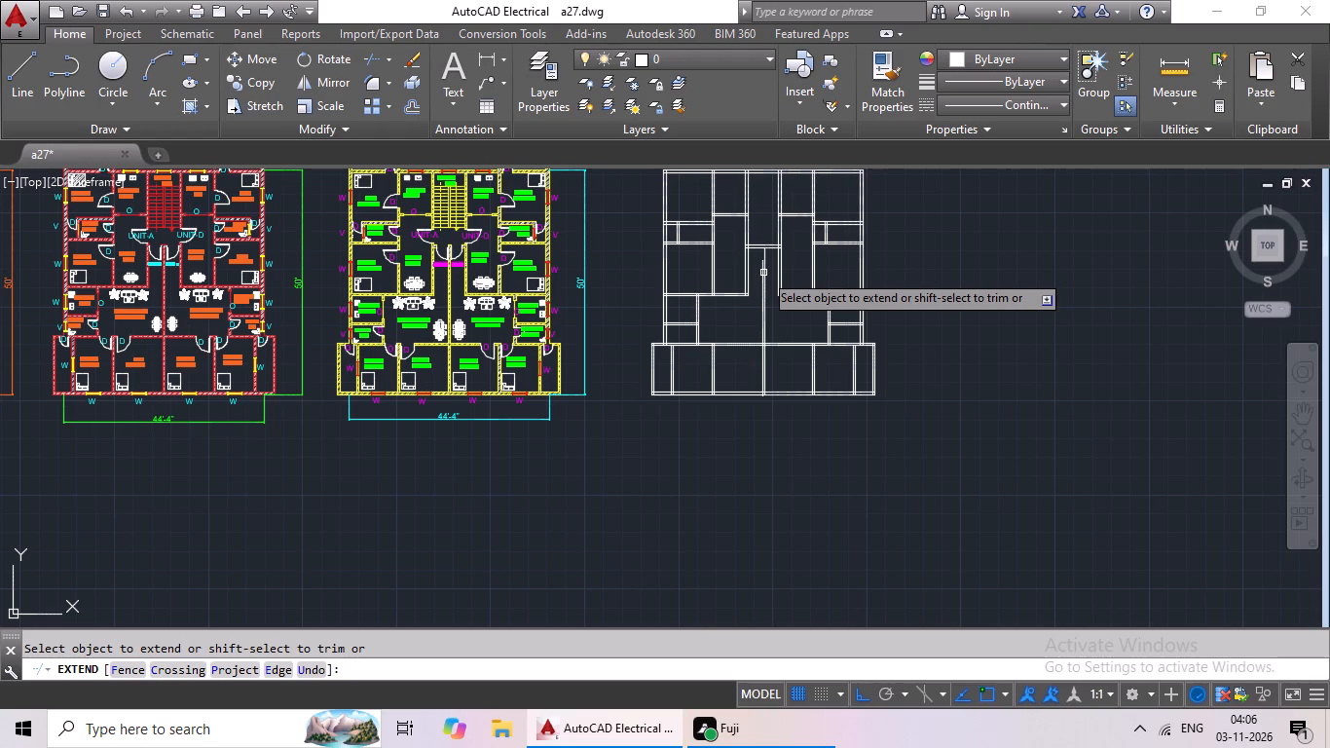
{"action": "double_click", "coordinate": [764, 265]}
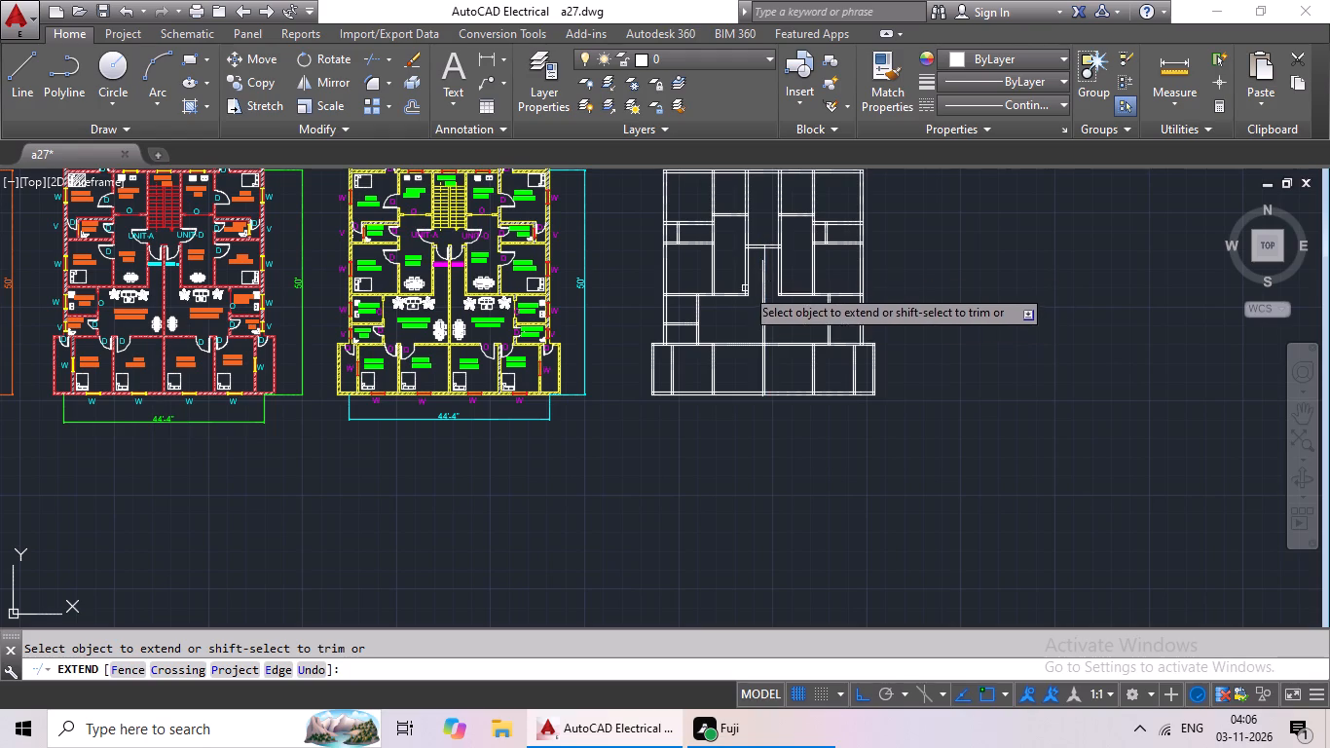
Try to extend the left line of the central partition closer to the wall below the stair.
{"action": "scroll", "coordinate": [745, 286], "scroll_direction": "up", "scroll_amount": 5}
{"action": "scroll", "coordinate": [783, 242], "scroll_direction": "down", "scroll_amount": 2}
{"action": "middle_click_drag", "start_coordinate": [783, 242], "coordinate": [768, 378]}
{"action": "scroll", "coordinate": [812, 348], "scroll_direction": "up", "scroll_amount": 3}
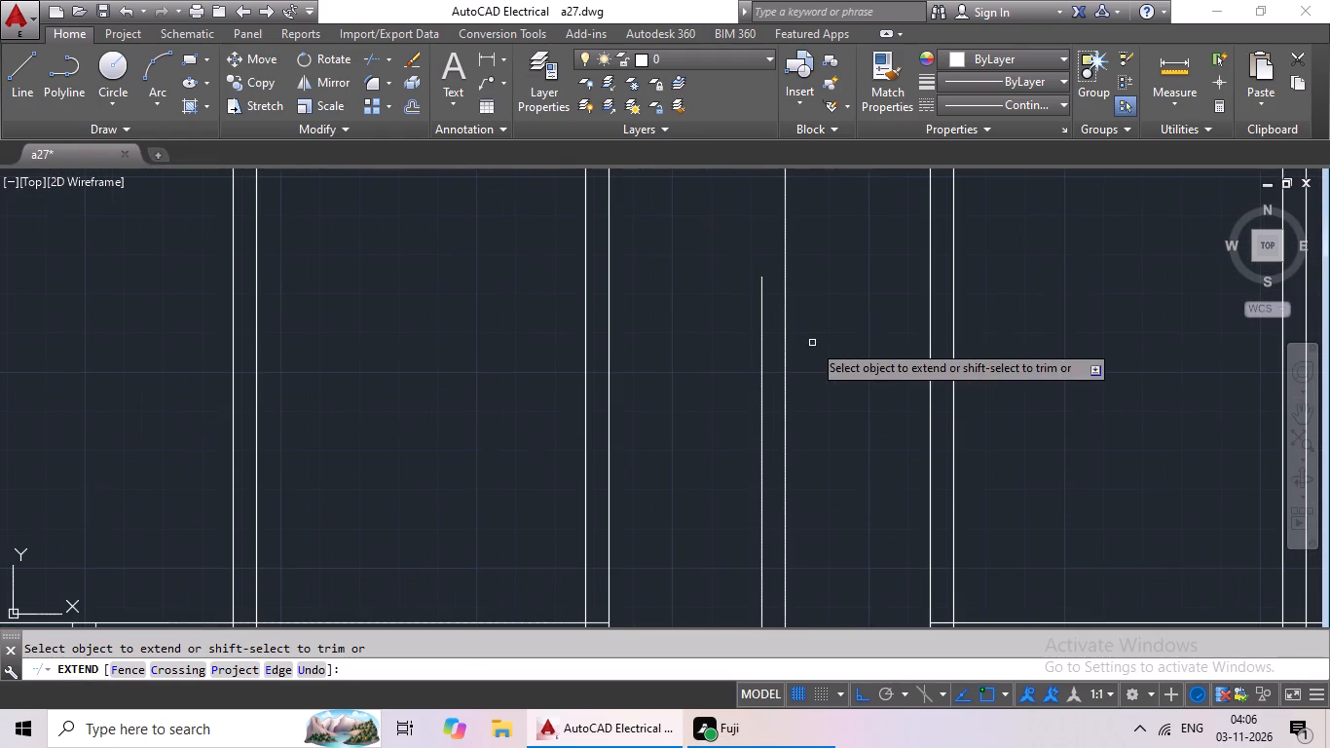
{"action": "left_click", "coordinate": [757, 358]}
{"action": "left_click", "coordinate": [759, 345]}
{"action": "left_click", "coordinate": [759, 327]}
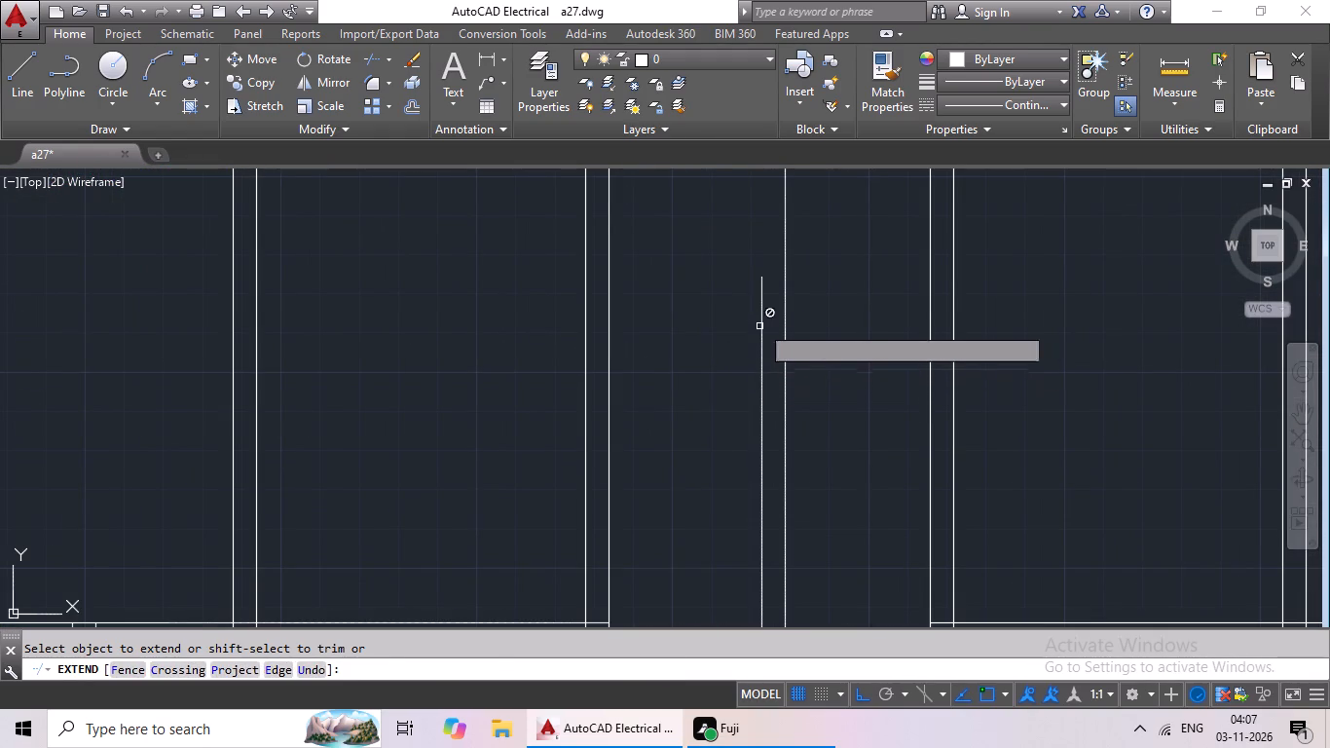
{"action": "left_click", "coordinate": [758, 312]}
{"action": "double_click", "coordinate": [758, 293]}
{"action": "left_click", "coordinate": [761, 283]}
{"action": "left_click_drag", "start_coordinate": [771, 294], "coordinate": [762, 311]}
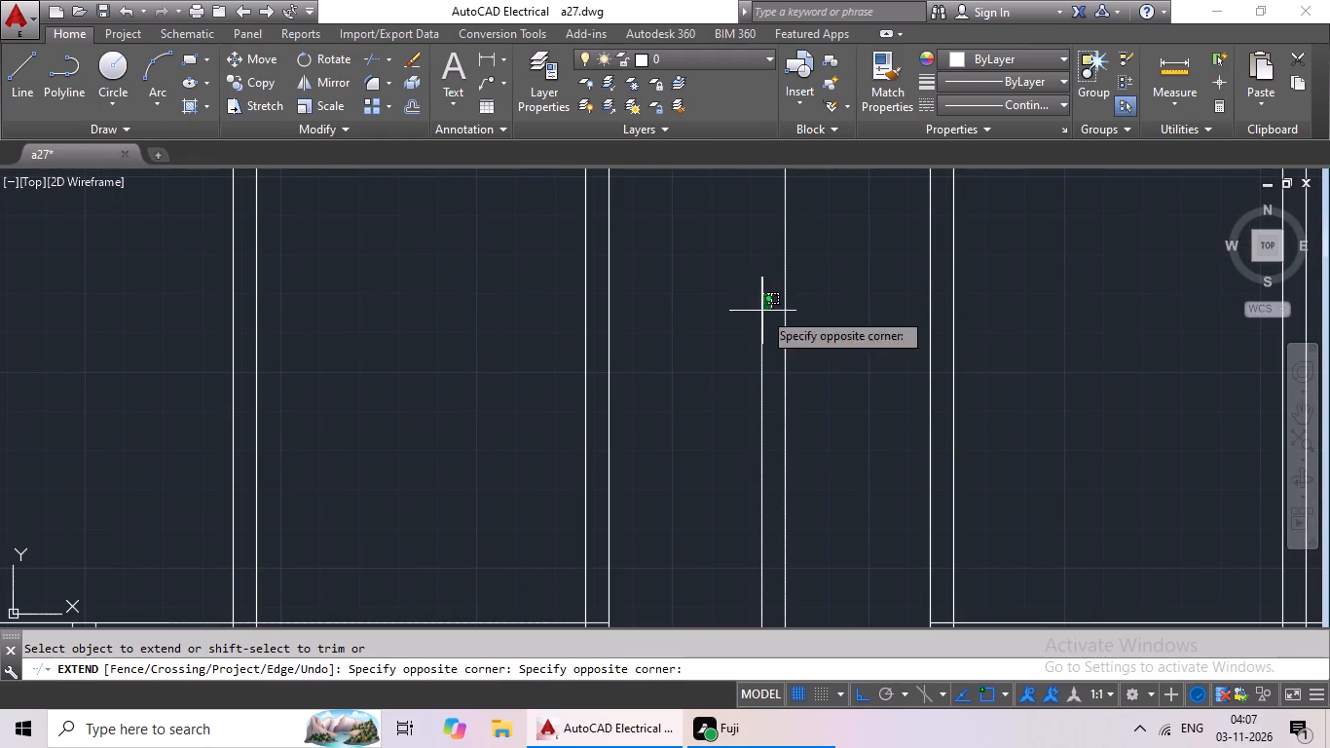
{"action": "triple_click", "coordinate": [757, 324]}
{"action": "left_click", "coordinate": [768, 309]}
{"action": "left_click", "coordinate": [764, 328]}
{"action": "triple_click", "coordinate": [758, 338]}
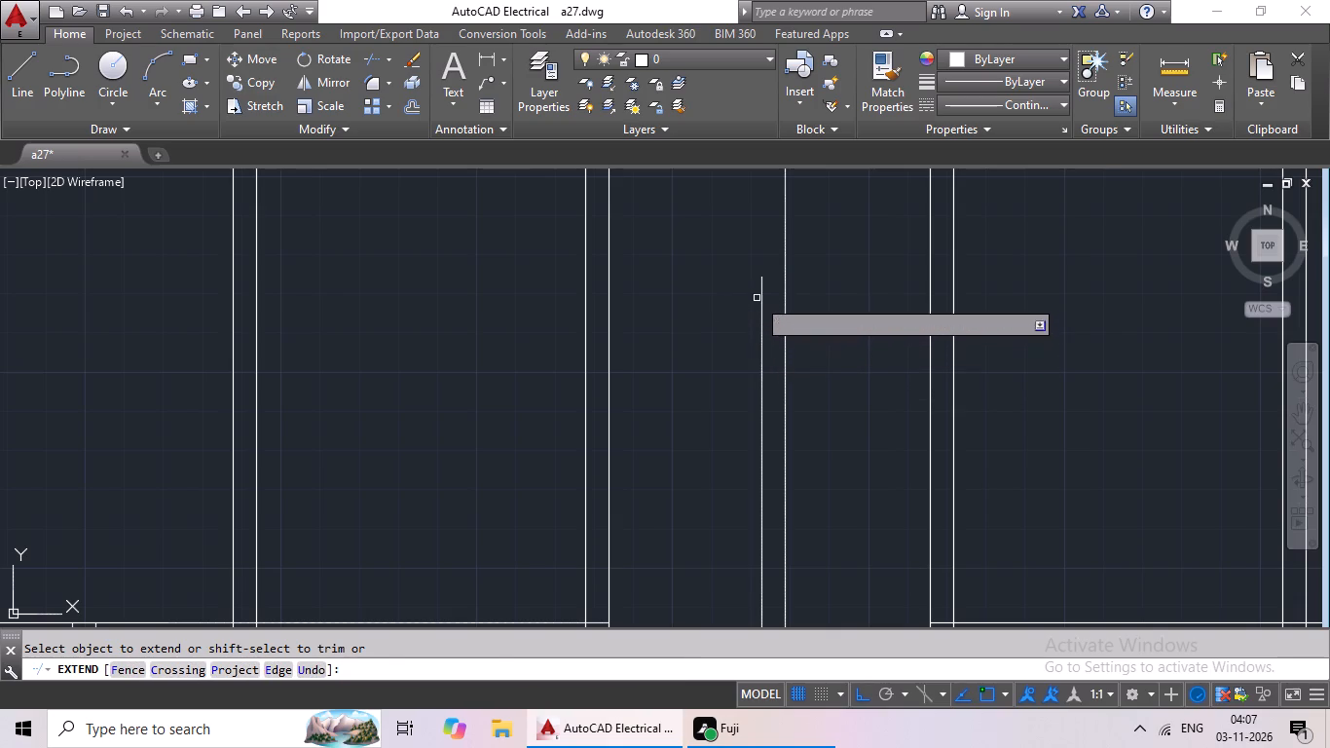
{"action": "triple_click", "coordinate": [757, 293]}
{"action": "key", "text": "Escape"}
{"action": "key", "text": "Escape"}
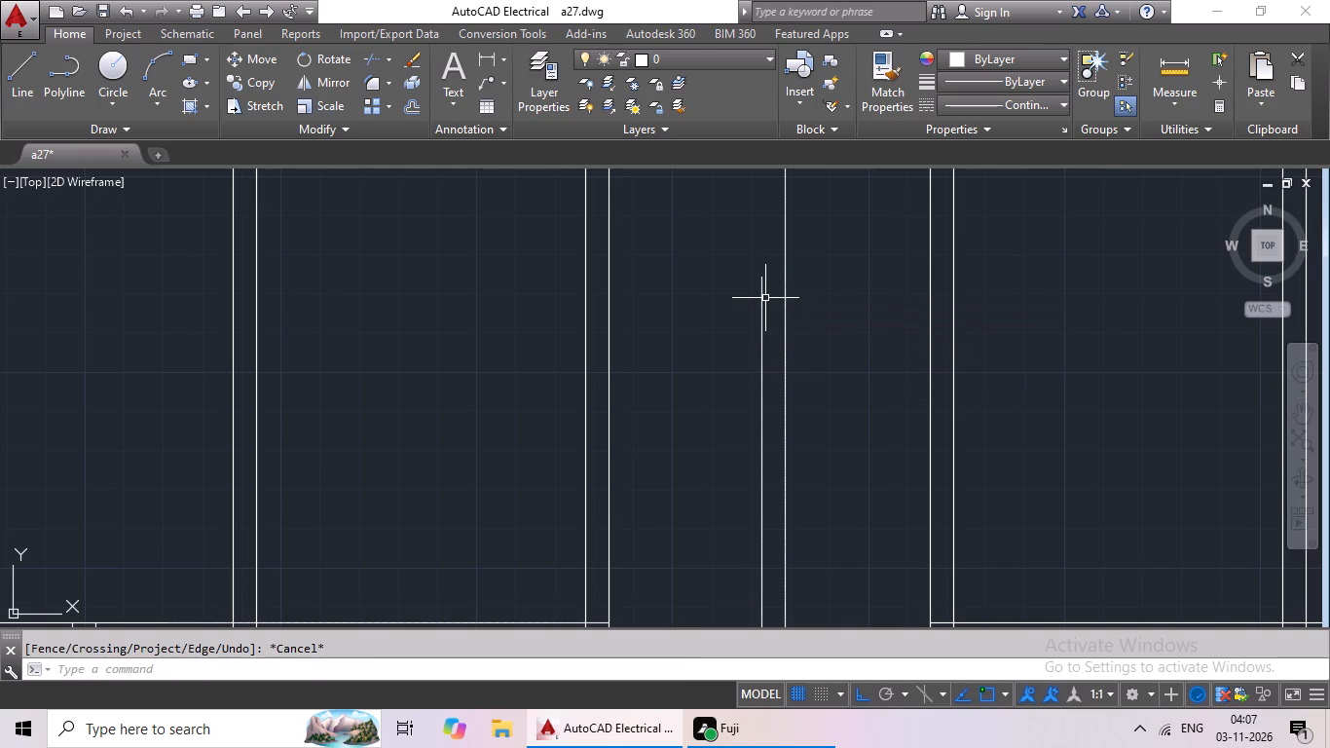
Restart Extend and bring the left line of the central partition up to the wall below the stair.
{"action": "key", "text": "e"}
{"action": "type", "text": "x"}
{"action": "key", "text": "space"}
{"action": "key", "text": "space"}
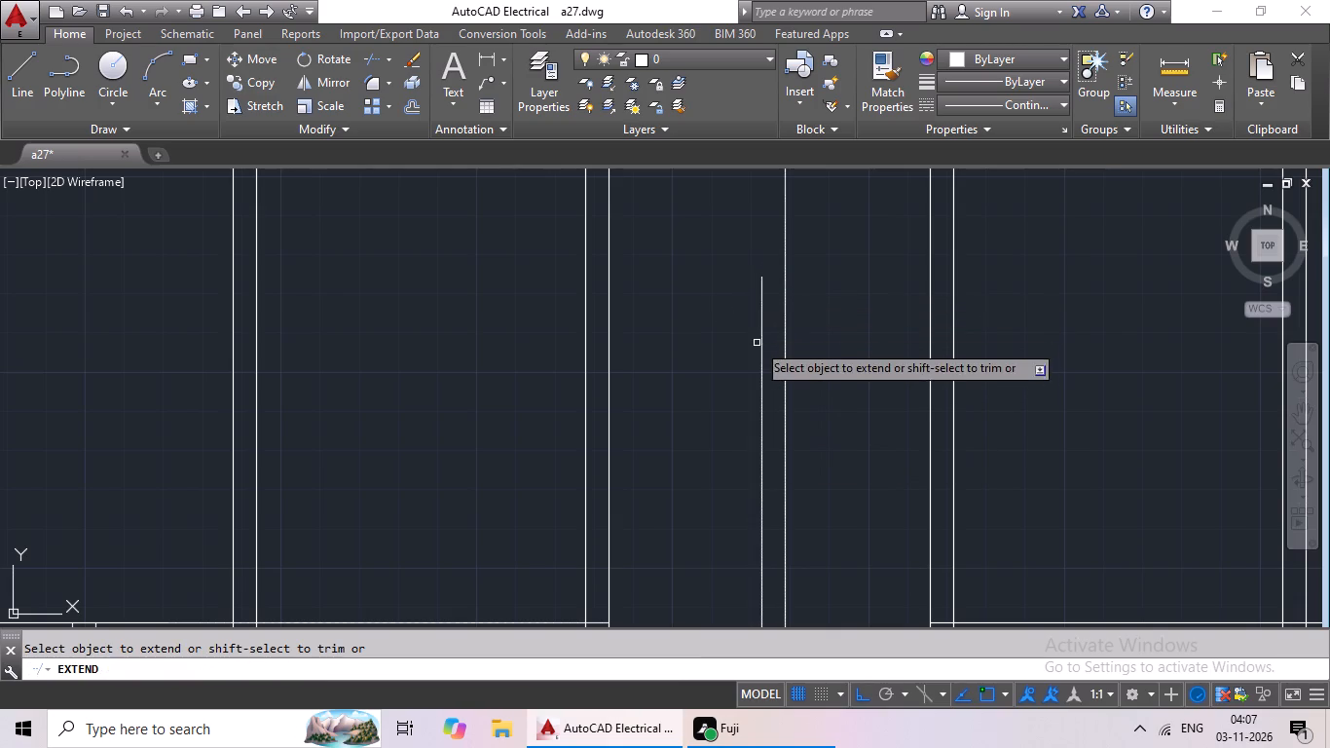
{"action": "left_click", "coordinate": [761, 368]}
{"action": "left_click_drag", "start_coordinate": [761, 368], "coordinate": [761, 367]}
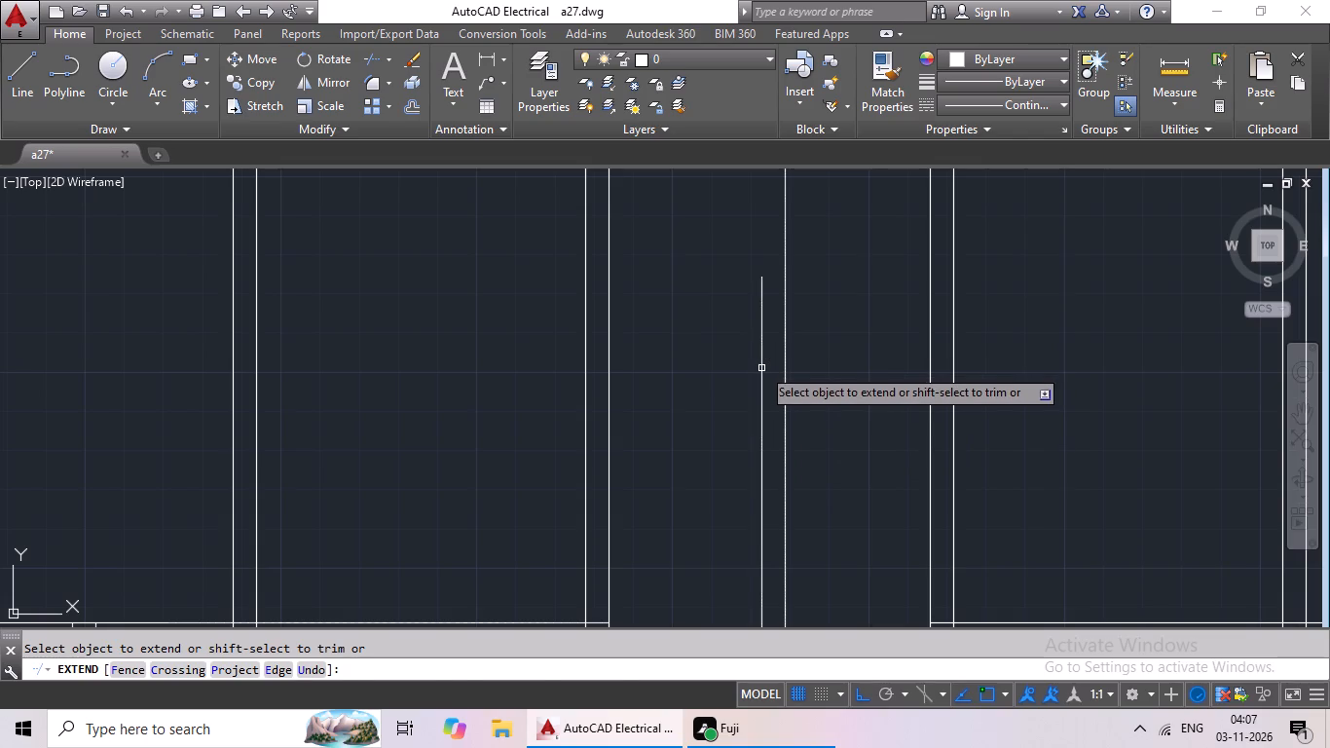
{"action": "left_click_drag", "start_coordinate": [761, 367], "coordinate": [758, 347]}
{"action": "left_click", "coordinate": [757, 333]}
{"action": "left_click", "coordinate": [757, 316]}
{"action": "left_click", "coordinate": [757, 299]}
{"action": "double_click", "coordinate": [761, 292]}
{"action": "left_click", "coordinate": [763, 280]}
{"action": "scroll", "coordinate": [765, 280], "scroll_direction": "down", "scroll_amount": 2}
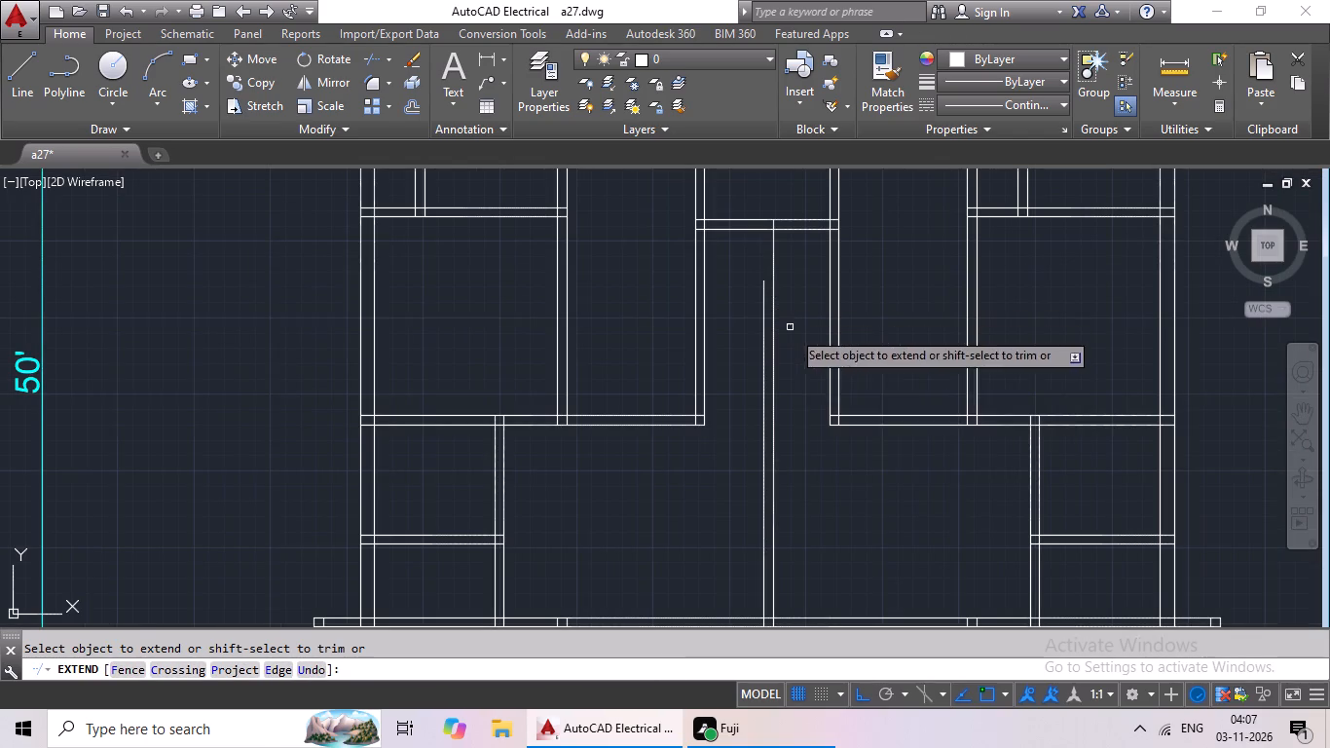
{"action": "scroll", "coordinate": [771, 421], "scroll_direction": "down", "scroll_amount": 2}
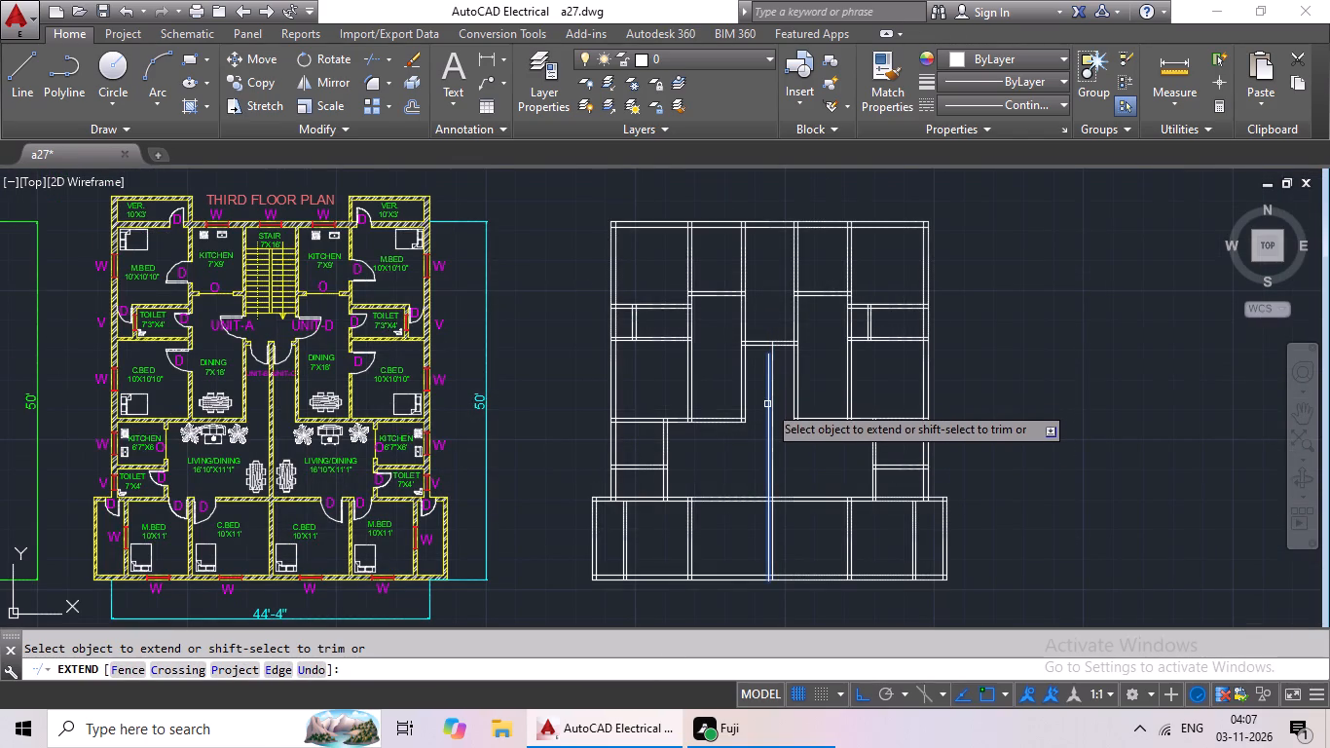
{"action": "left_click", "coordinate": [767, 404]}
{"action": "scroll", "coordinate": [771, 396], "scroll_direction": "up", "scroll_amount": 1}
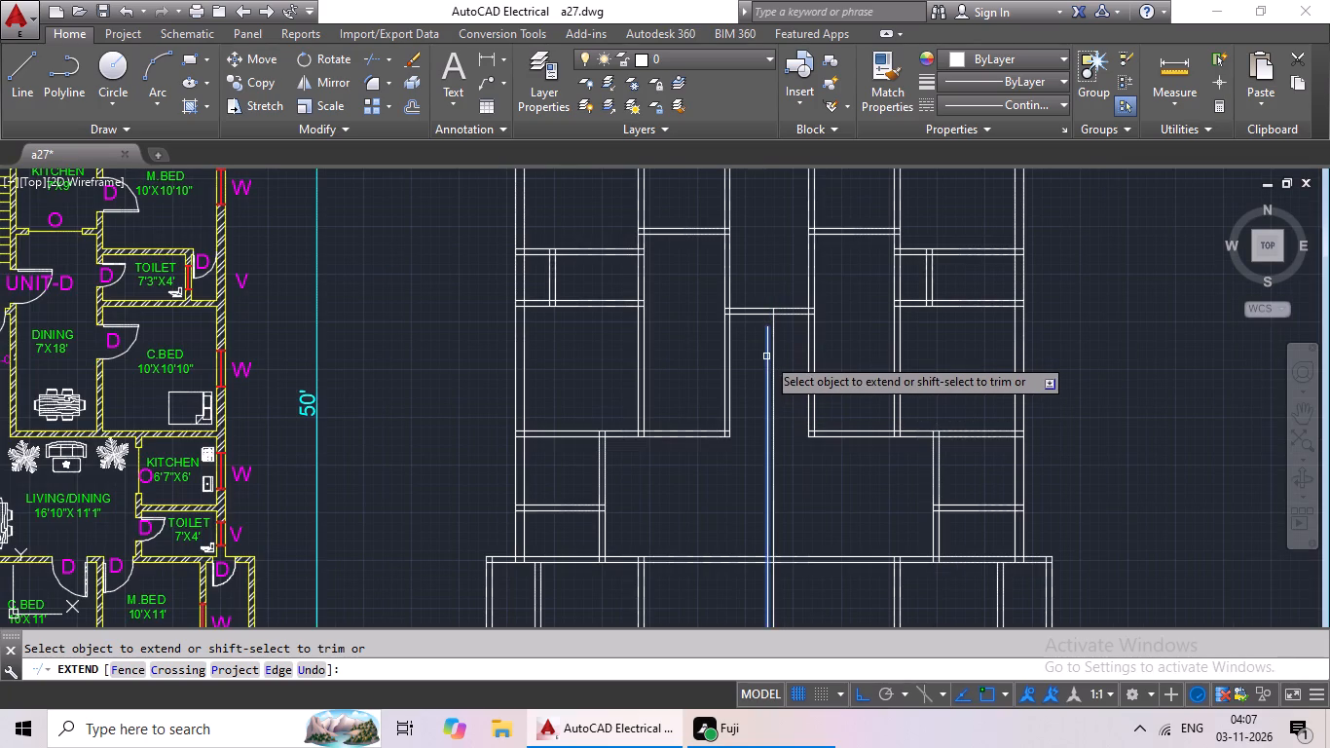
{"action": "left_click", "coordinate": [766, 356]}
{"action": "left_click", "coordinate": [769, 382]}
{"action": "left_click", "coordinate": [769, 372]}
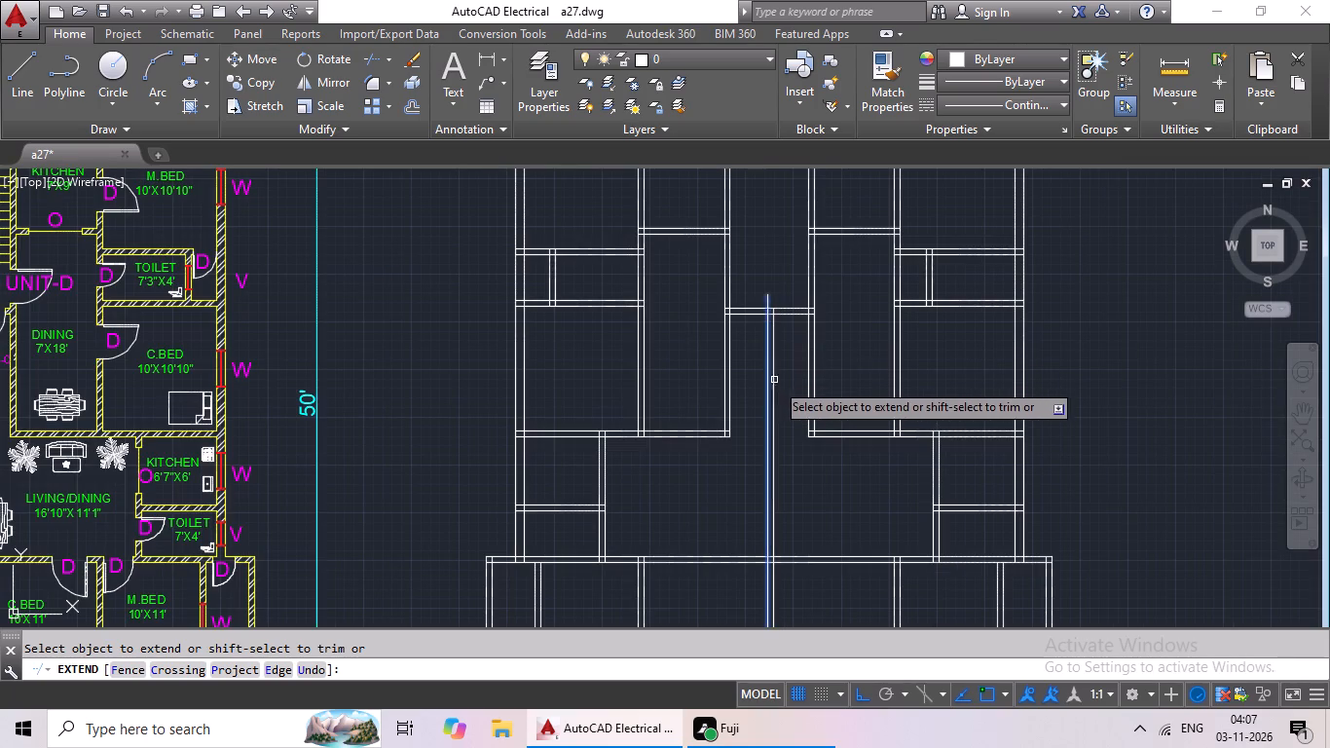
{"action": "scroll", "coordinate": [1186, 383], "scroll_direction": "down", "scroll_amount": 1}
{"action": "key", "text": "Escape"}
Offset the outer line of the plan's top wall 3' outward for the verandas.
{"action": "middle_click_drag", "start_coordinate": [1190, 382], "coordinate": [1128, 390]}
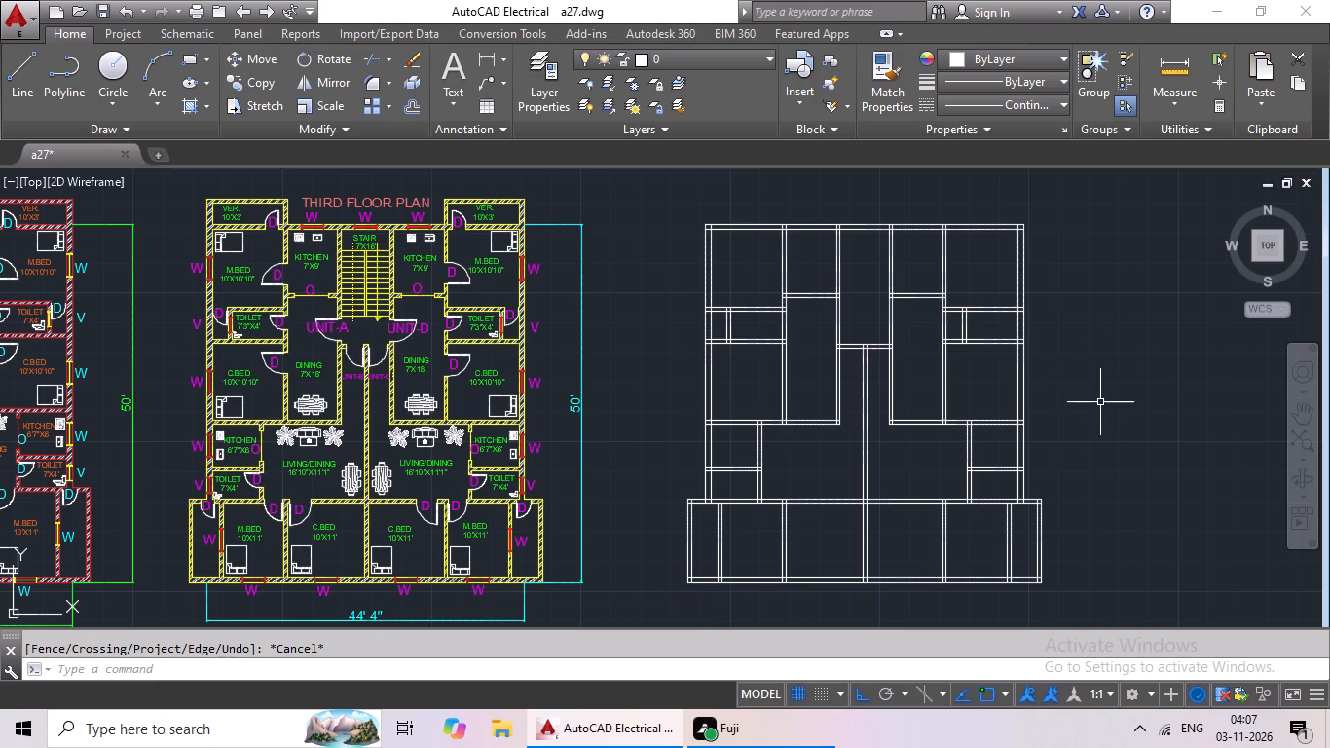
{"action": "middle_click_drag", "start_coordinate": [1091, 358], "coordinate": [928, 505]}
{"action": "key", "text": "Escape"}
{"action": "key", "text": "Escape"}
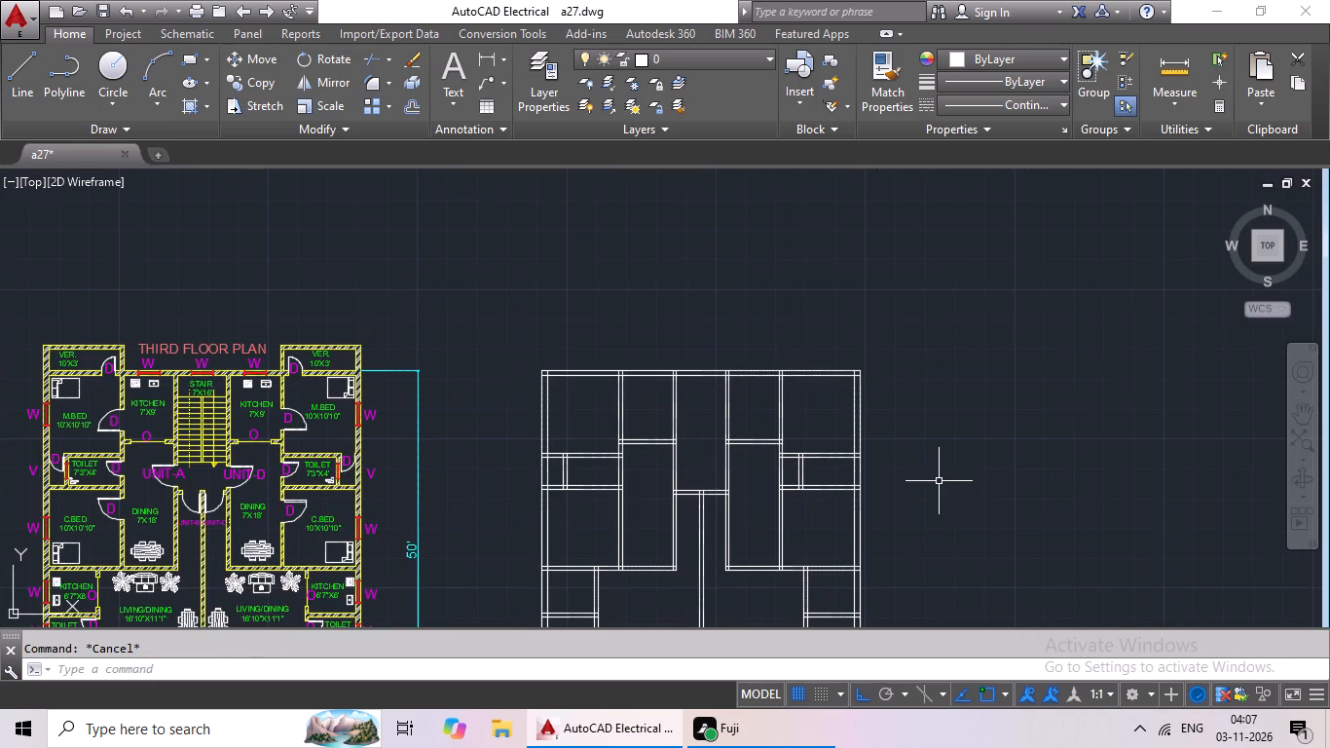
{"action": "key", "text": "o"}
{"action": "key", "text": "Return"}
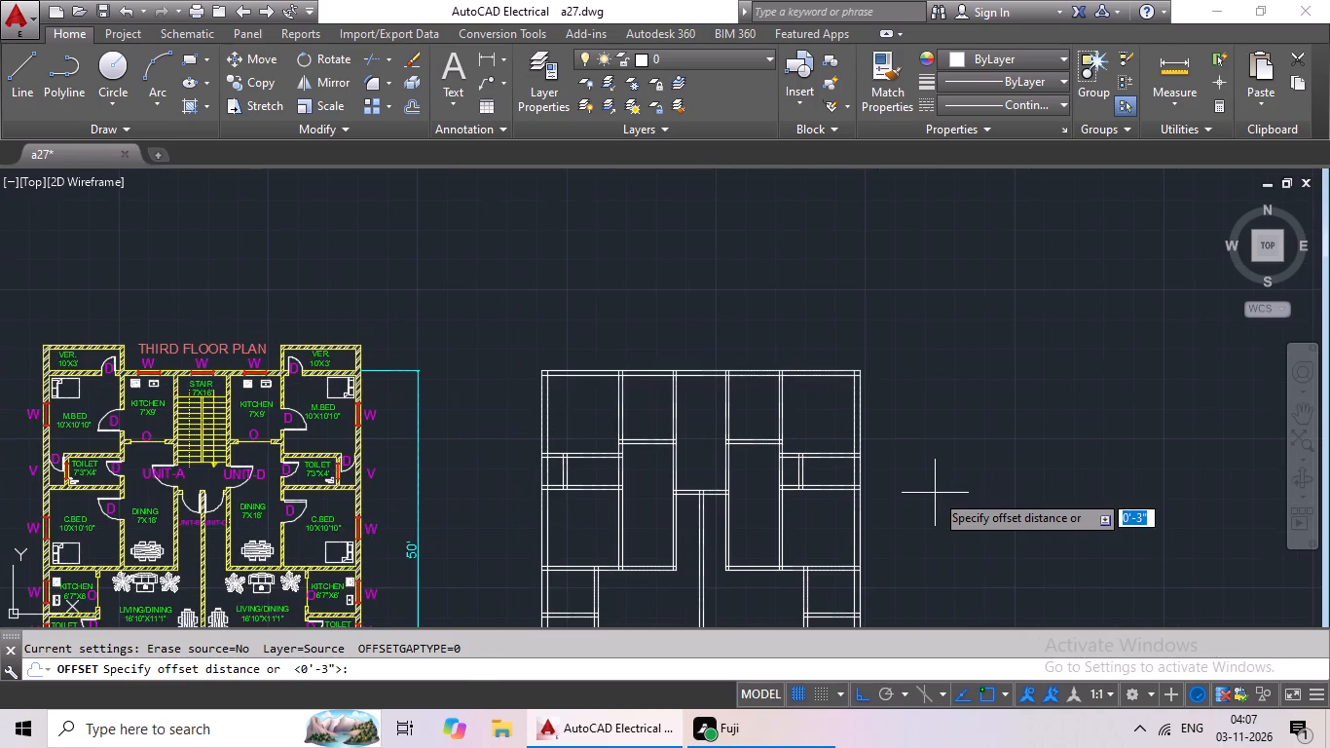
{"action": "type", "text": "3'"}
{"action": "key", "text": "Return"}
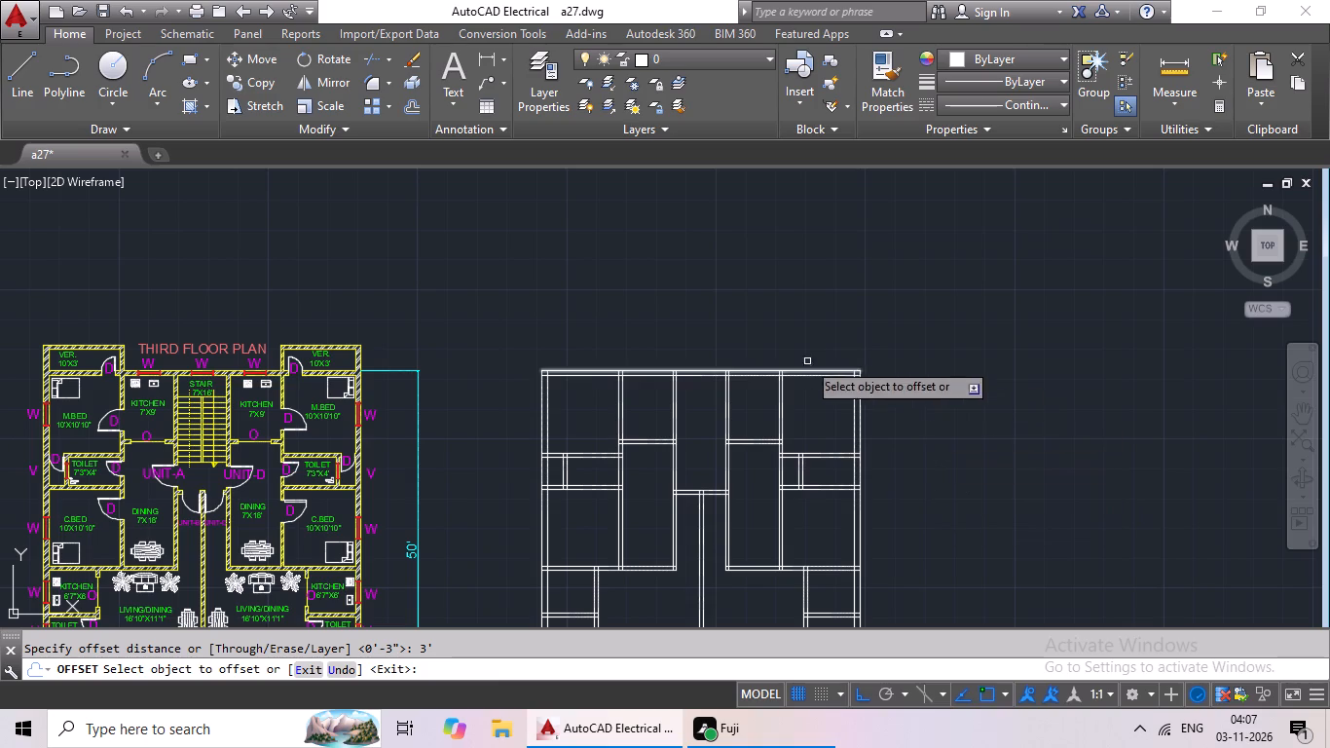
{"action": "left_click_drag", "start_coordinate": [819, 369], "coordinate": [827, 359]}
{"action": "left_click", "coordinate": [839, 336]}
{"action": "key", "text": "Escape"}
{"action": "key", "text": "Escape"}
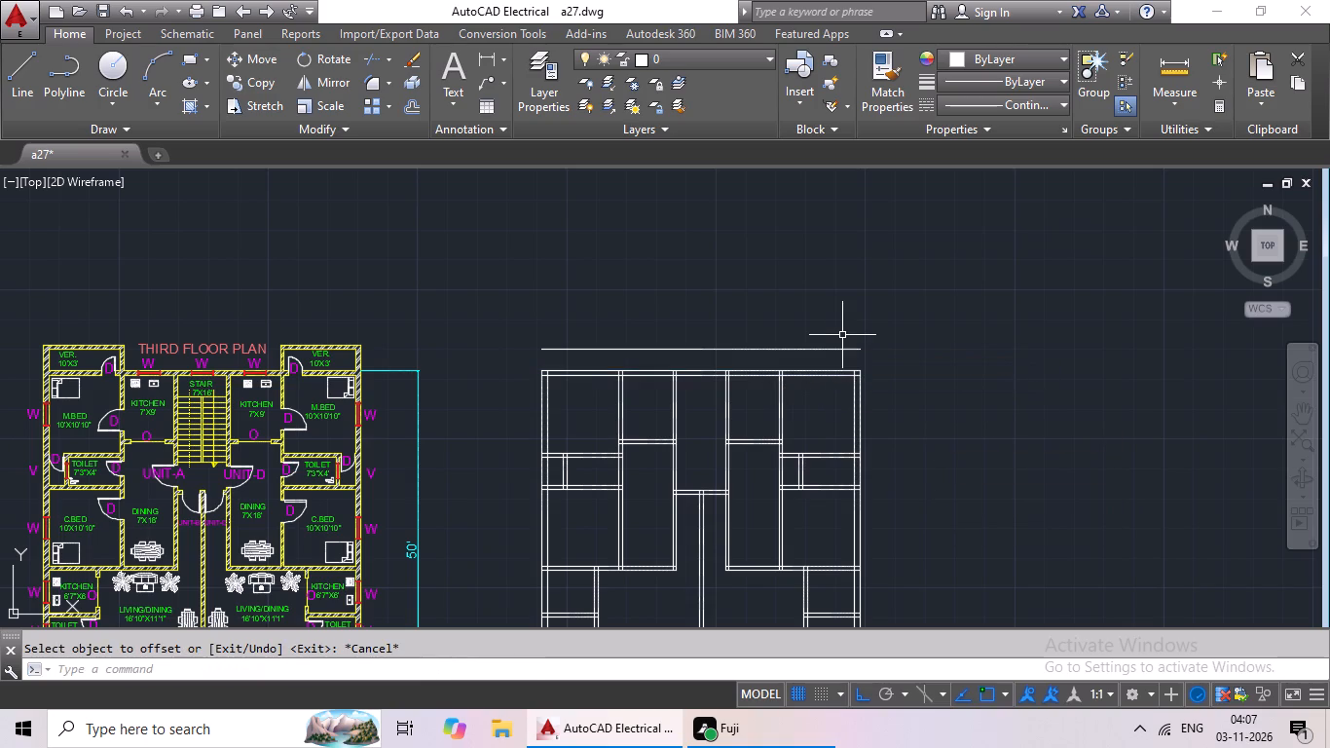
Offset the new veranda line 6" outward to form the verandas' outer wall.
{"action": "key", "text": "o"}
{"action": "key", "text": "Return"}
{"action": "key", "text": "6"}
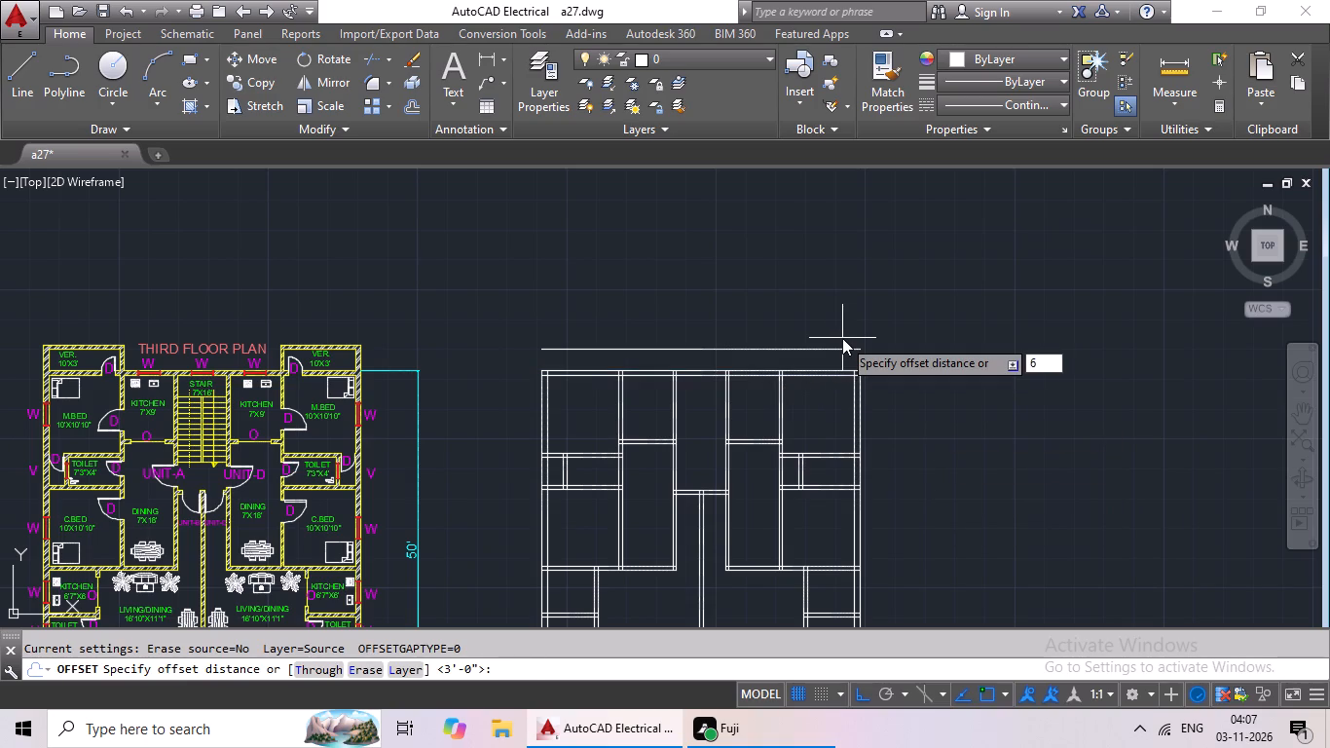
{"action": "key", "text": "shift+quotedbl"}
{"action": "key", "text": "Return"}
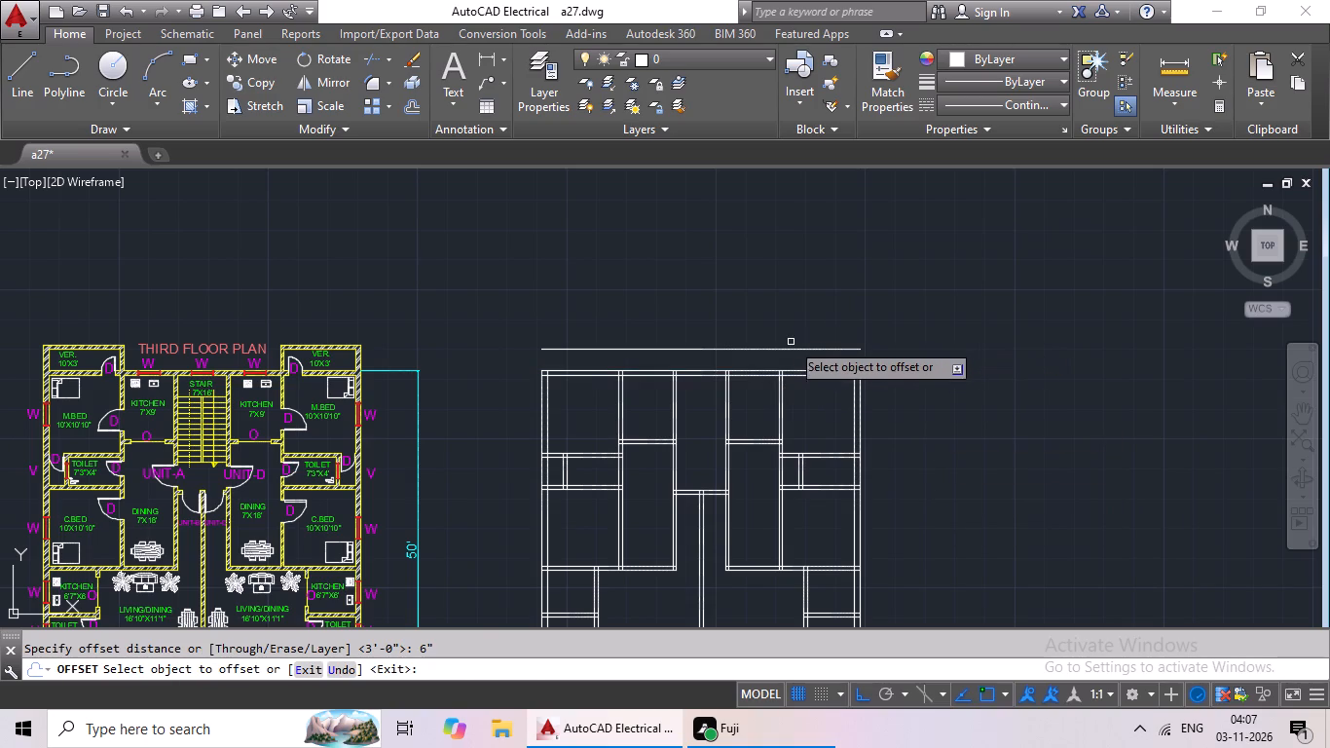
{"action": "left_click", "coordinate": [787, 350]}
{"action": "left_click", "coordinate": [836, 274]}
{"action": "key", "text": "Escape"}
{"action": "key", "text": "Escape"}
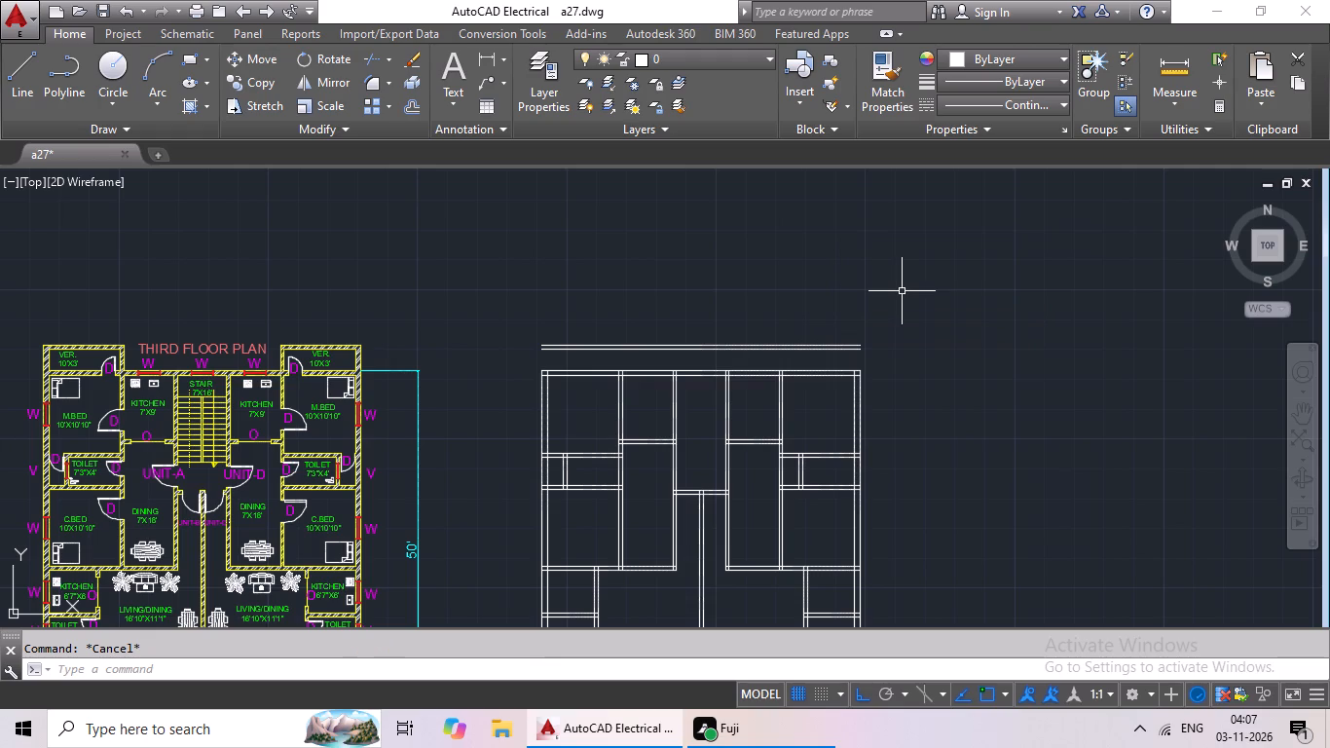
Extend both lines of the plan's left outer wall up to the outer line of the veranda wall.
{"action": "key", "text": "e"}
{"action": "key", "text": "x"}
{"action": "key", "text": "space"}
{"action": "key", "text": "space"}
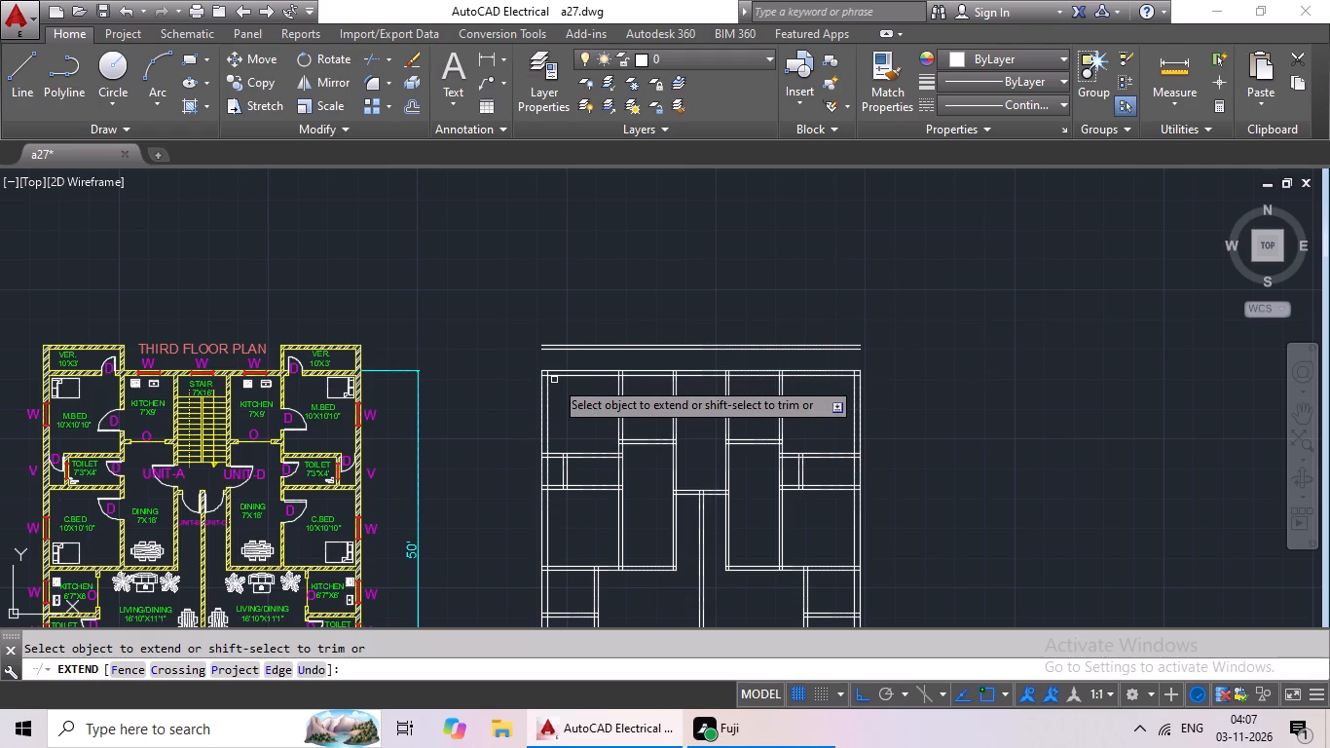
{"action": "left_click", "coordinate": [540, 395]}
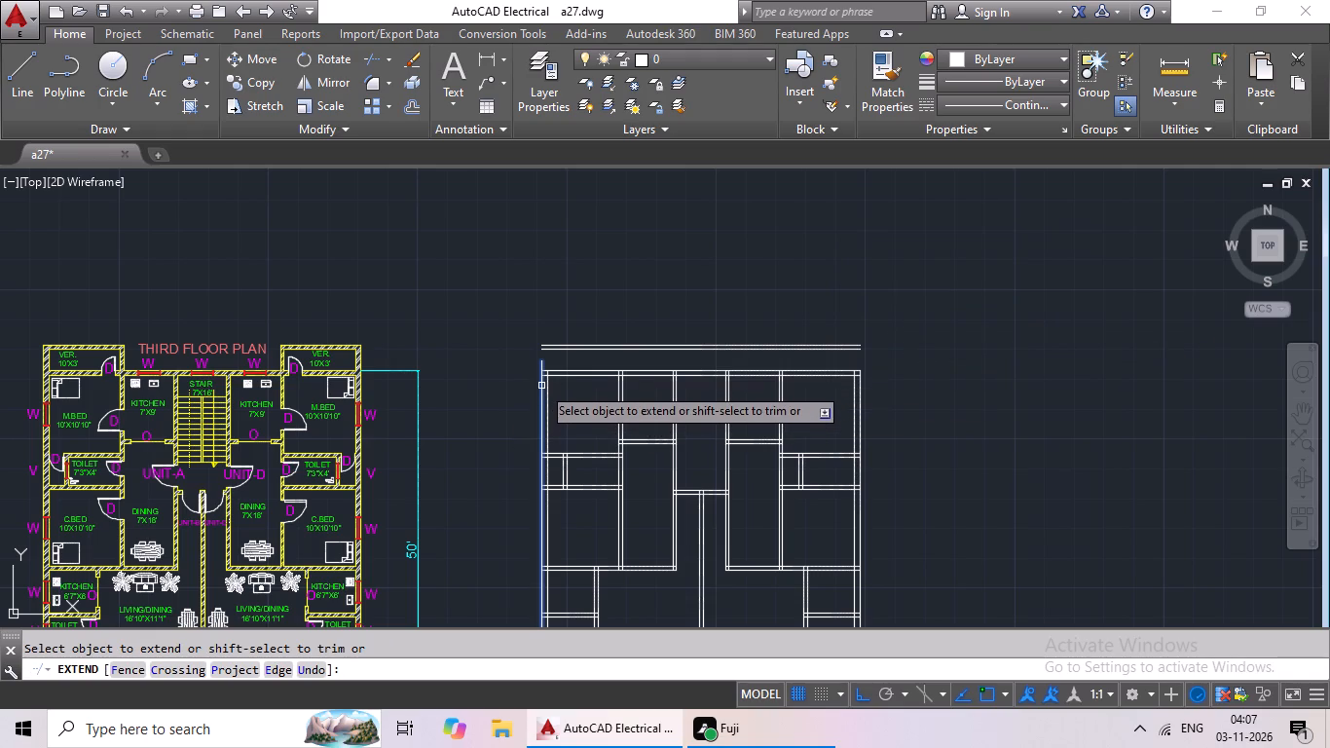
{"action": "left_click", "coordinate": [541, 385]}
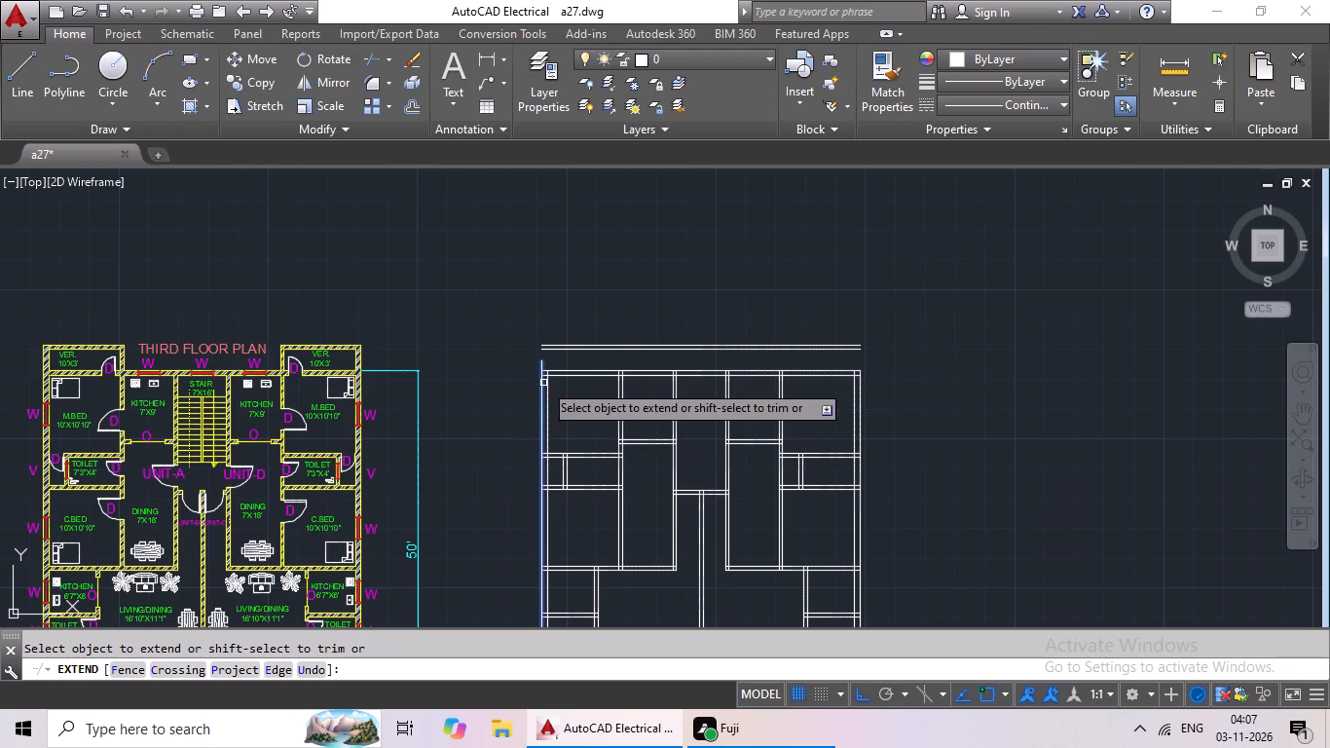
{"action": "scroll", "coordinate": [540, 367], "scroll_direction": "up", "scroll_amount": 5}
{"action": "left_click", "coordinate": [541, 368]}
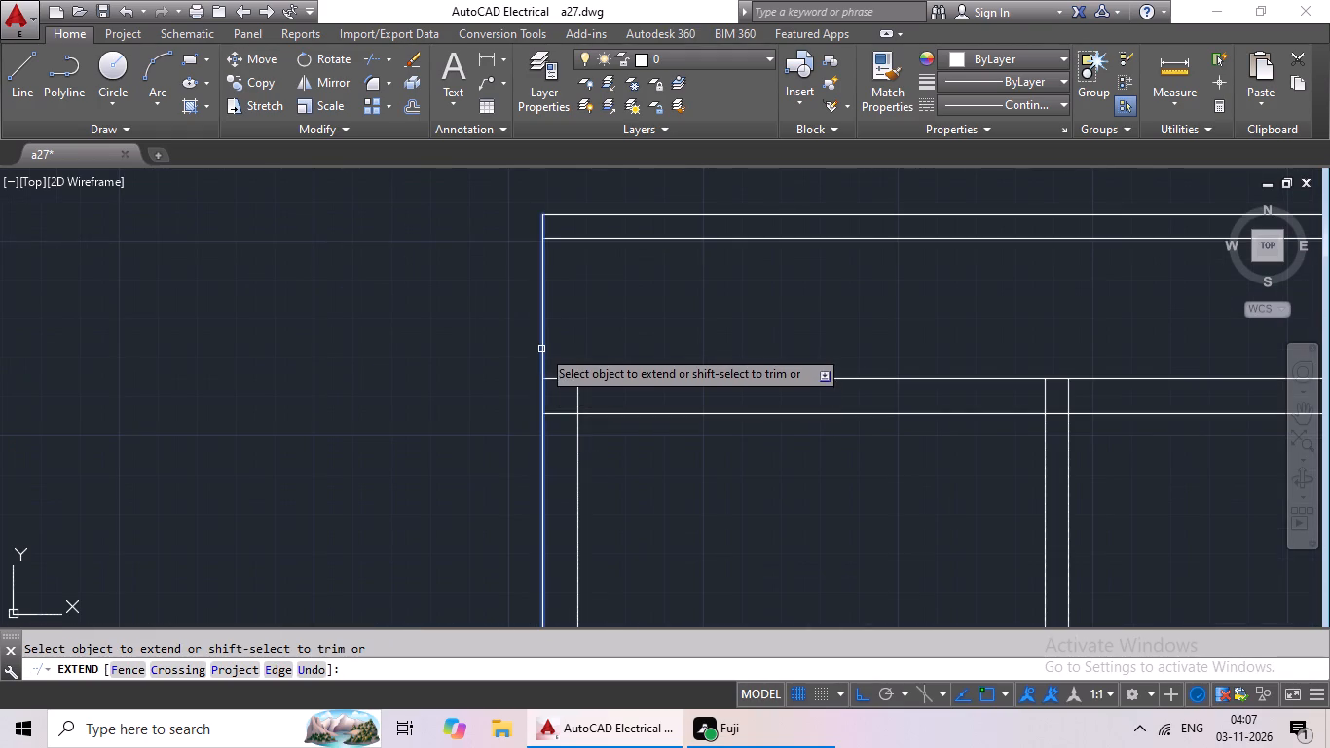
{"action": "left_click", "coordinate": [541, 349]}
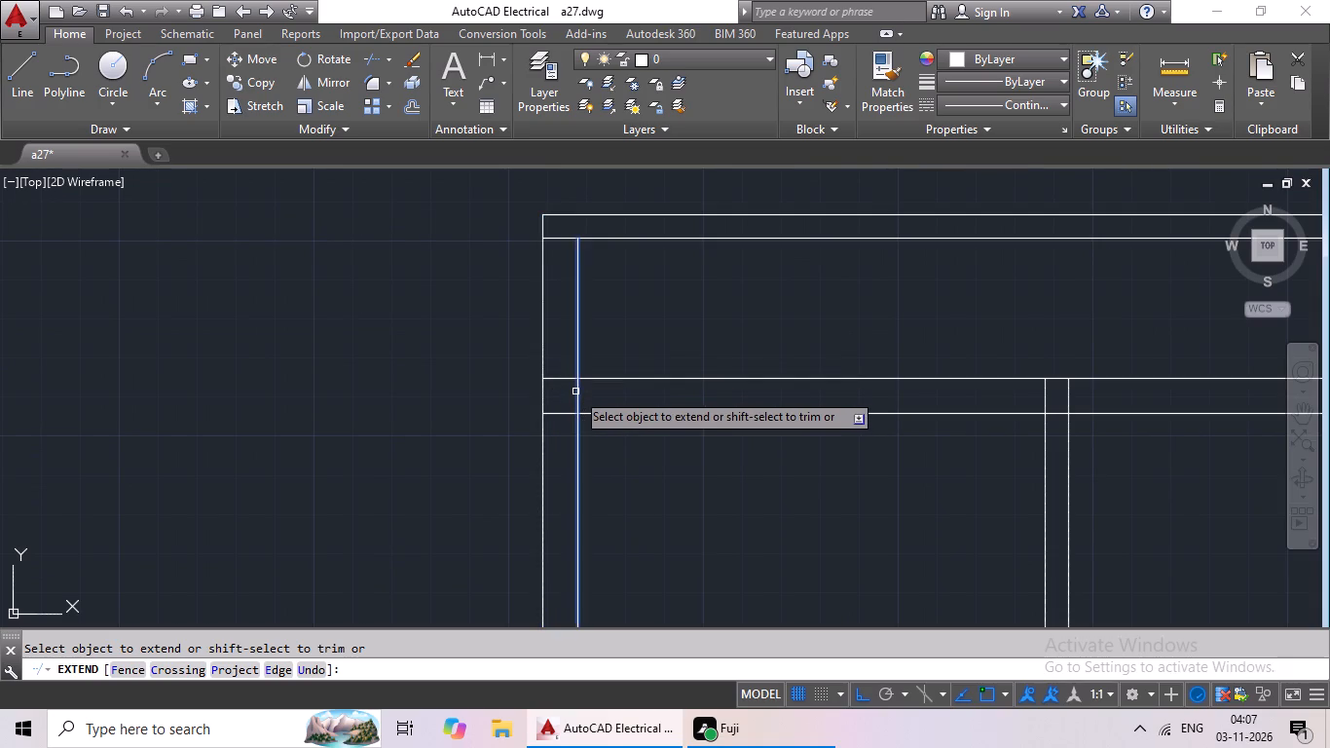
{"action": "left_click", "coordinate": [575, 392]}
{"action": "left_click", "coordinate": [579, 373]}
{"action": "scroll", "coordinate": [702, 389], "scroll_direction": "down", "scroll_amount": 1}
Extend both lines of each partition between the master bedroom and kitchen up to the veranda wall, on both sides of the plan.
{"action": "middle_click_drag", "start_coordinate": [711, 393], "coordinate": [308, 386]}
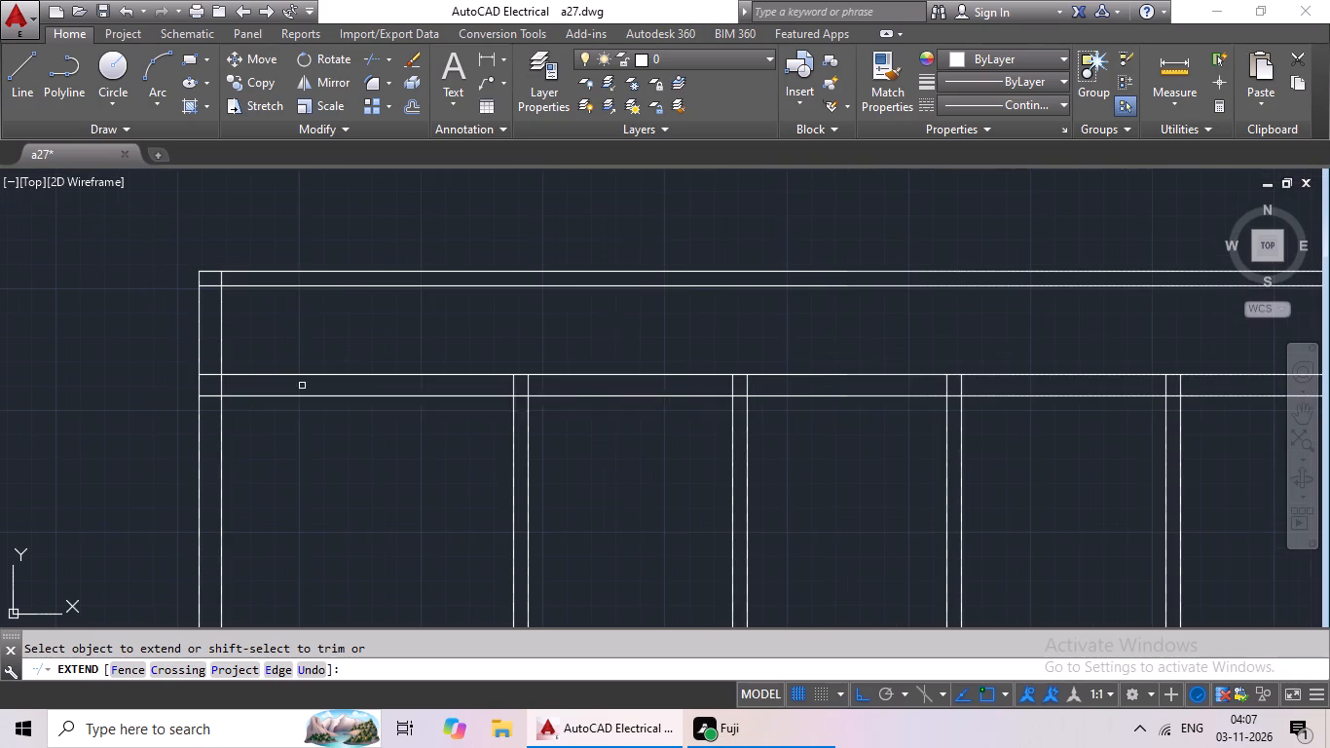
{"action": "left_click", "coordinate": [530, 380]}
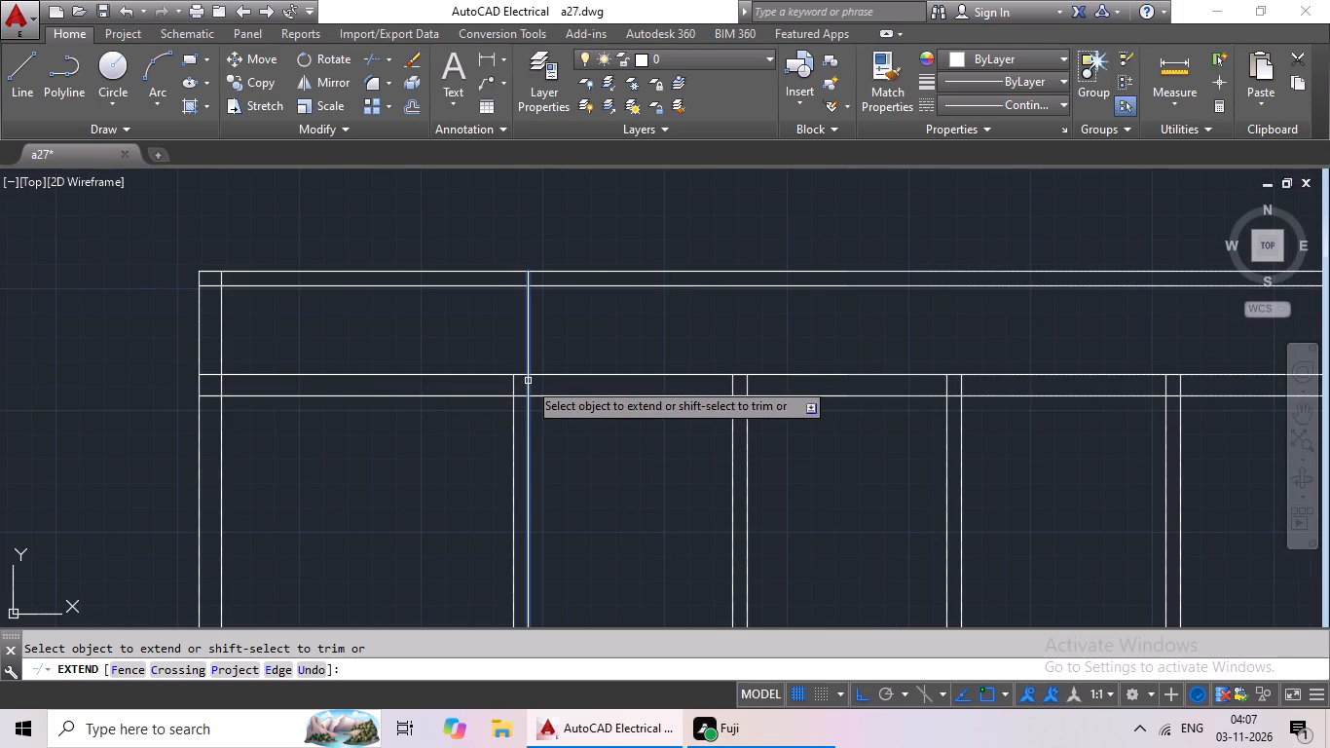
{"action": "left_click", "coordinate": [528, 381]}
{"action": "left_click", "coordinate": [513, 387]}
{"action": "left_click", "coordinate": [513, 381]}
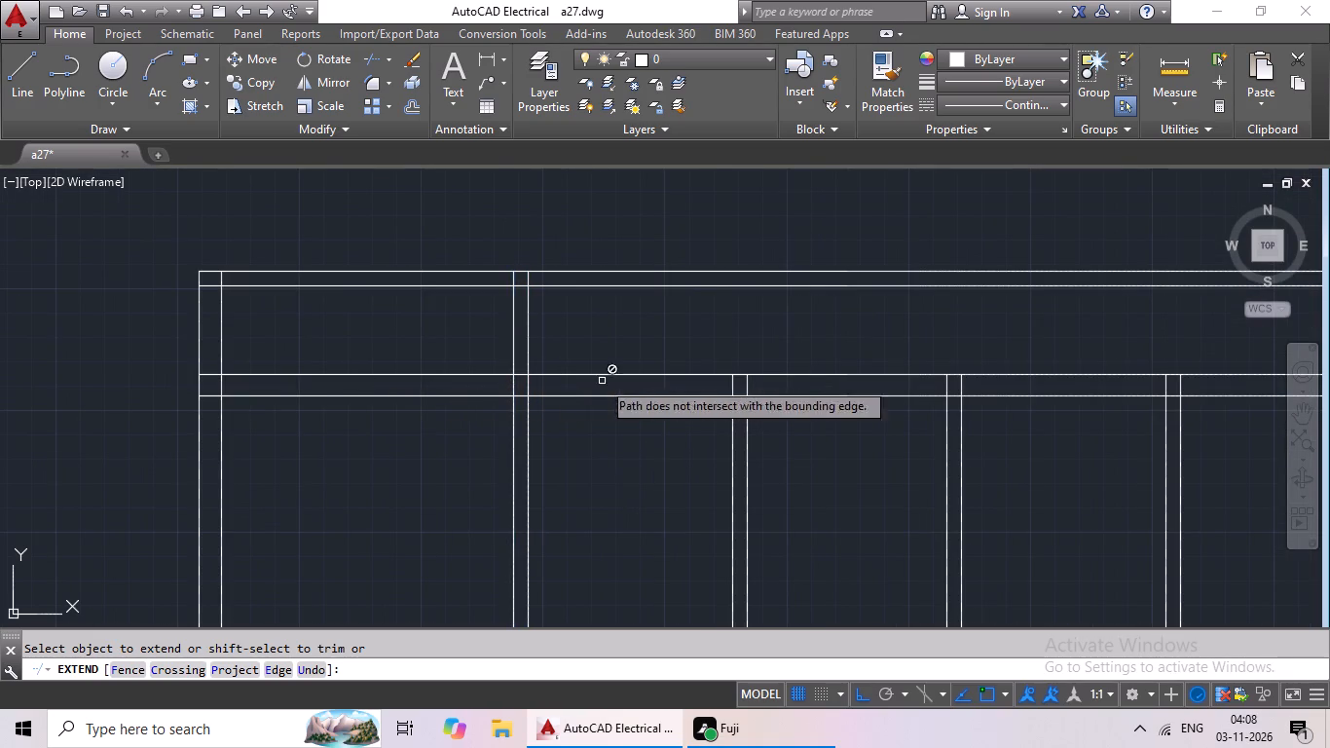
{"action": "middle_click_drag", "start_coordinate": [644, 374], "coordinate": [328, 430]}
{"action": "middle_click_drag", "start_coordinate": [890, 435], "coordinate": [697, 434]}
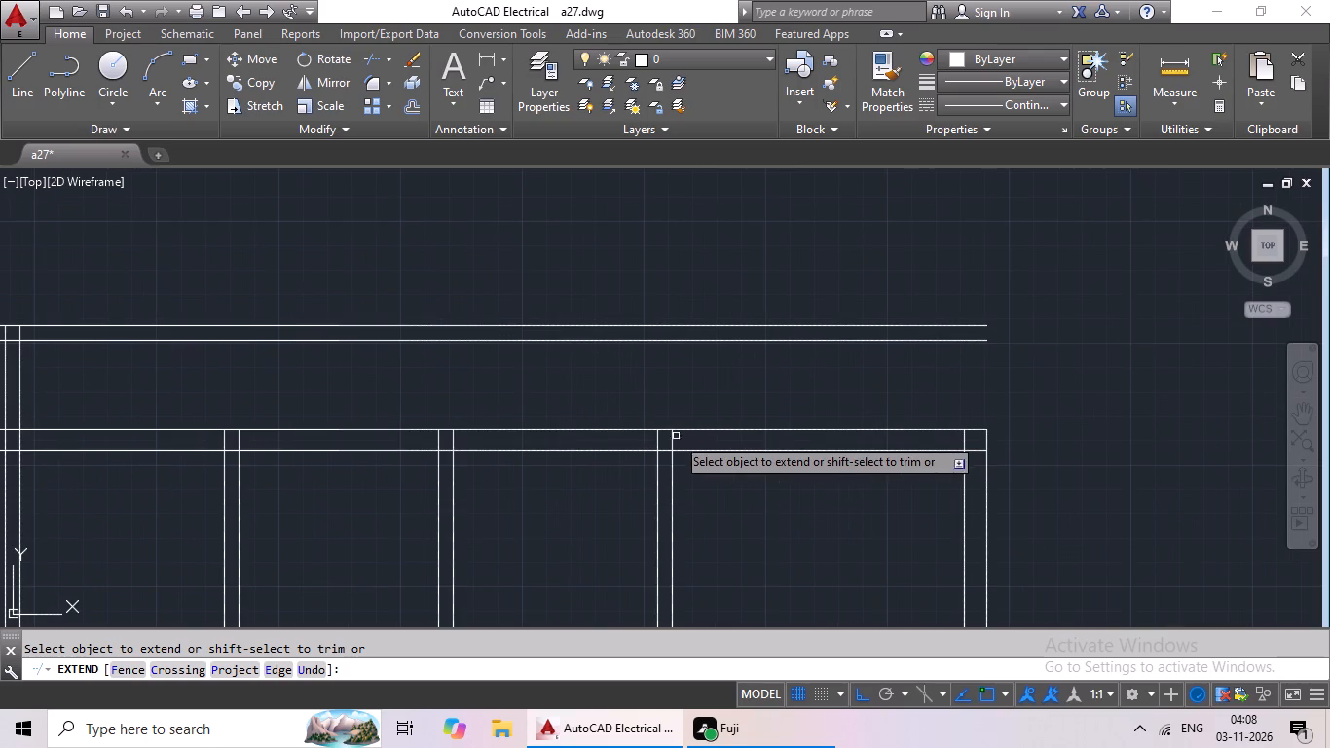
{"action": "left_click", "coordinate": [673, 436]}
{"action": "left_click", "coordinate": [673, 426]}
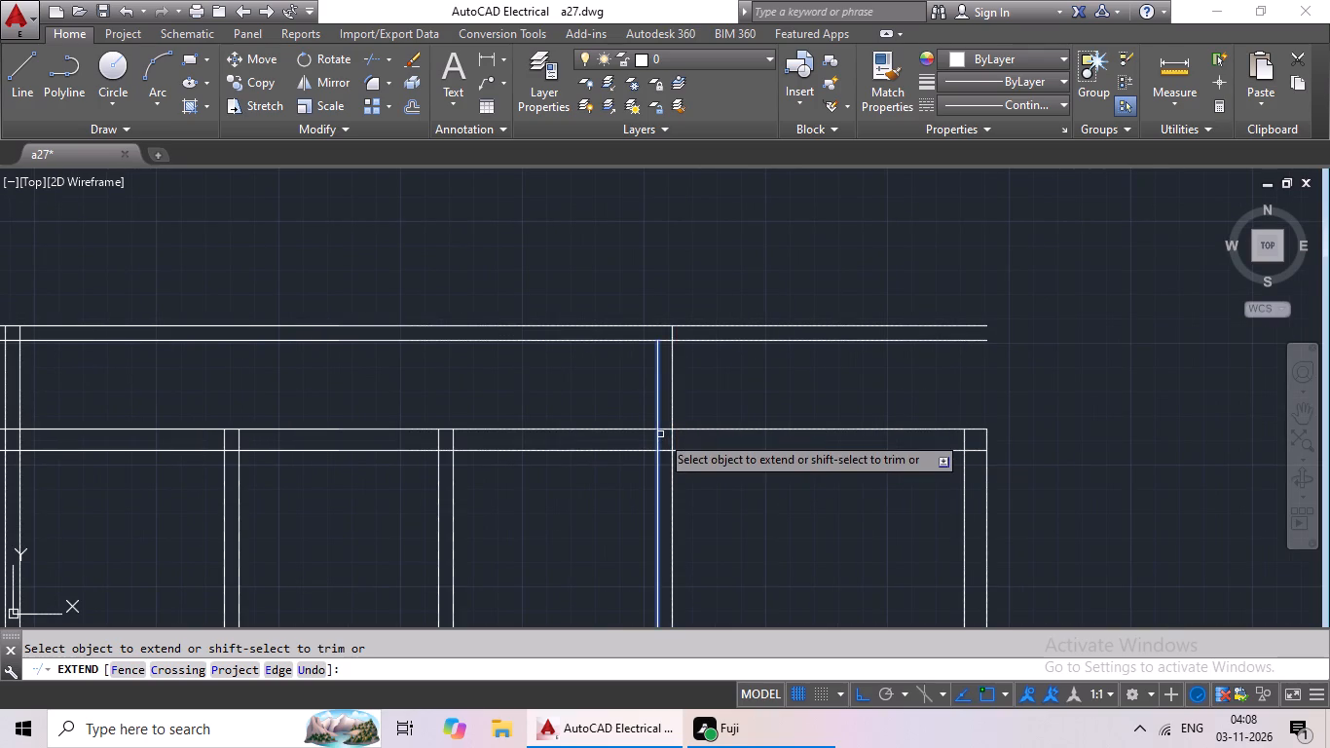
{"action": "left_click", "coordinate": [660, 434]}
{"action": "left_click", "coordinate": [658, 425]}
Extend both lines of the plan's right outer wall up to the outer line of the veranda wall.
{"action": "middle_click_drag", "start_coordinate": [837, 434], "coordinate": [516, 442]}
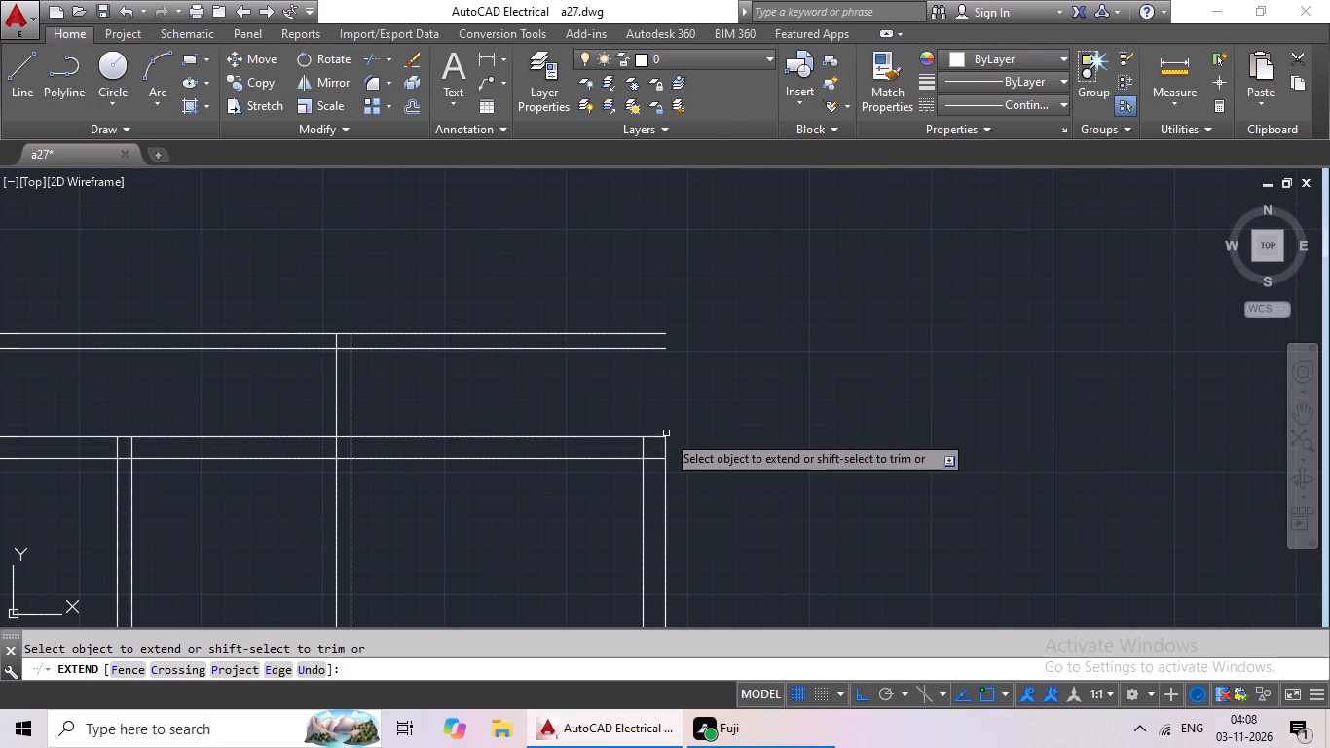
{"action": "left_click", "coordinate": [662, 444]}
{"action": "left_click", "coordinate": [662, 434]}
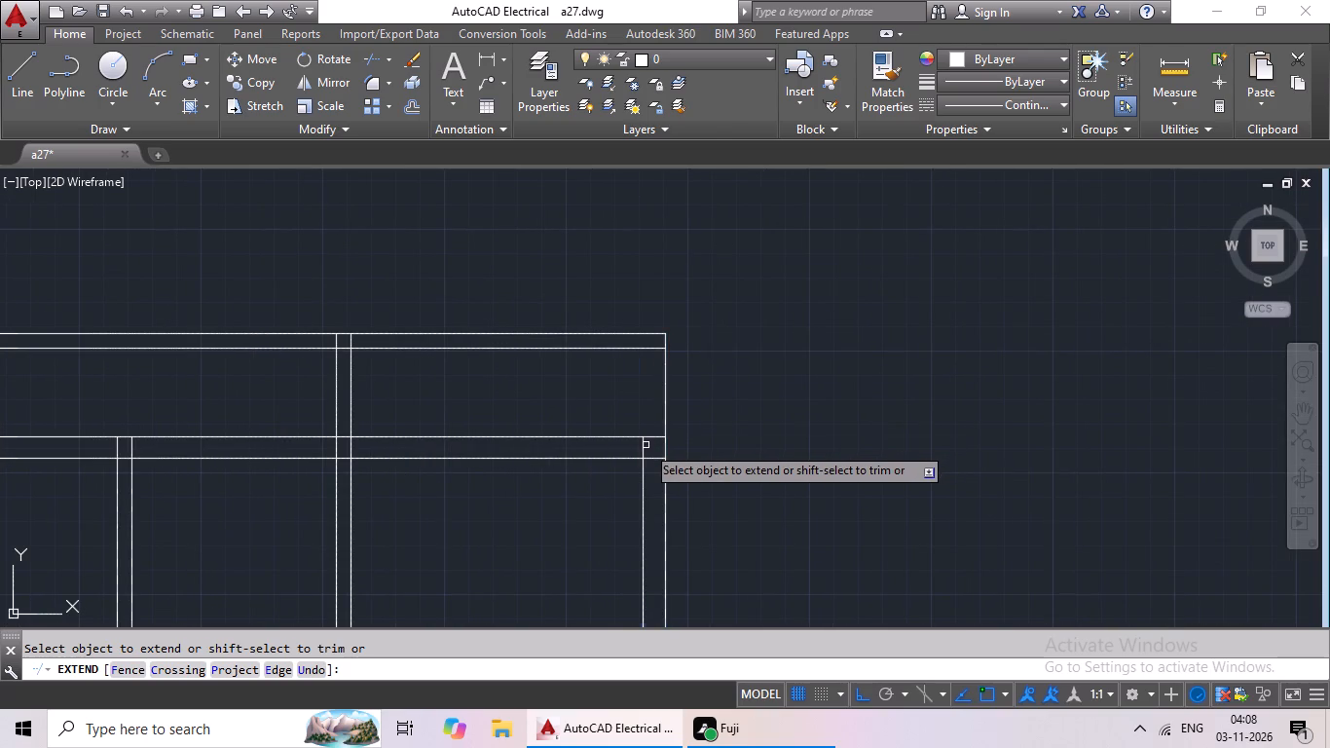
{"action": "left_click", "coordinate": [646, 445]}
{"action": "left_click", "coordinate": [646, 437]}
{"action": "scroll", "coordinate": [762, 390], "scroll_direction": "down", "scroll_amount": 3}
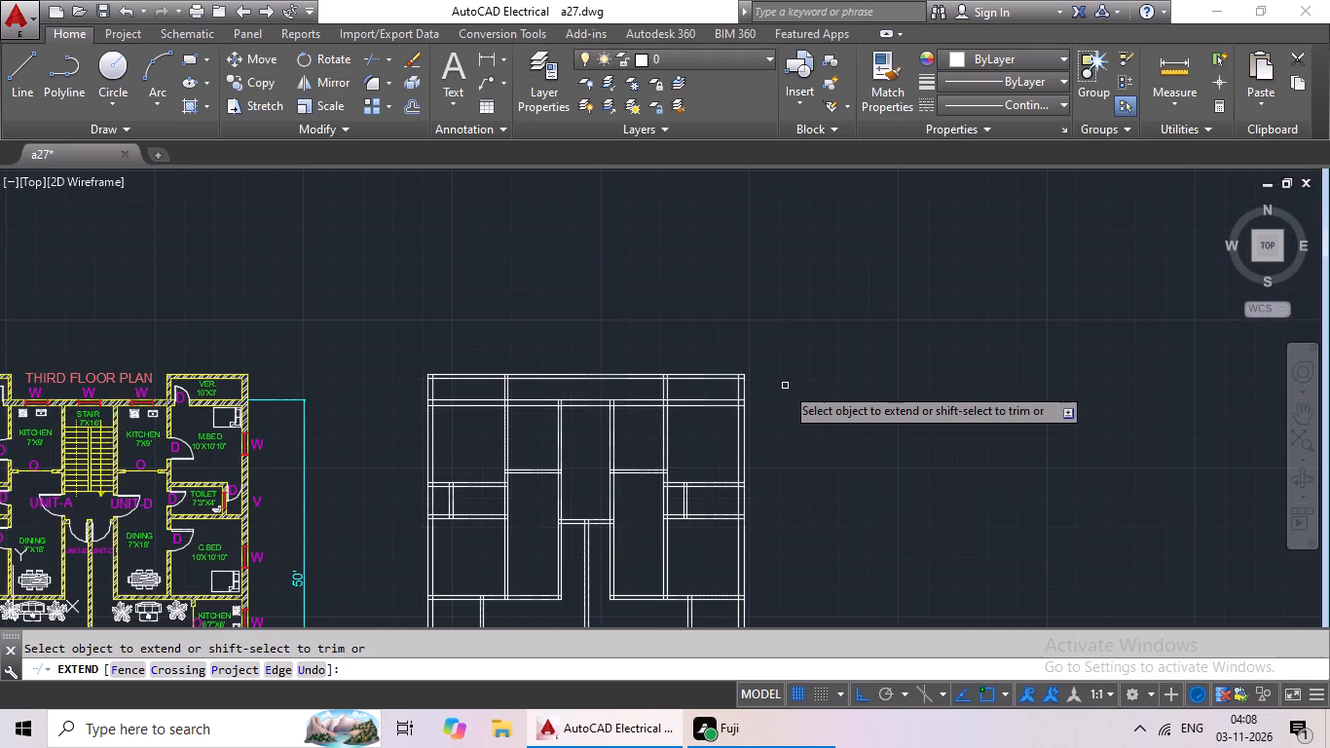
{"action": "key", "text": "Escape"}
{"action": "key", "text": "Escape"}
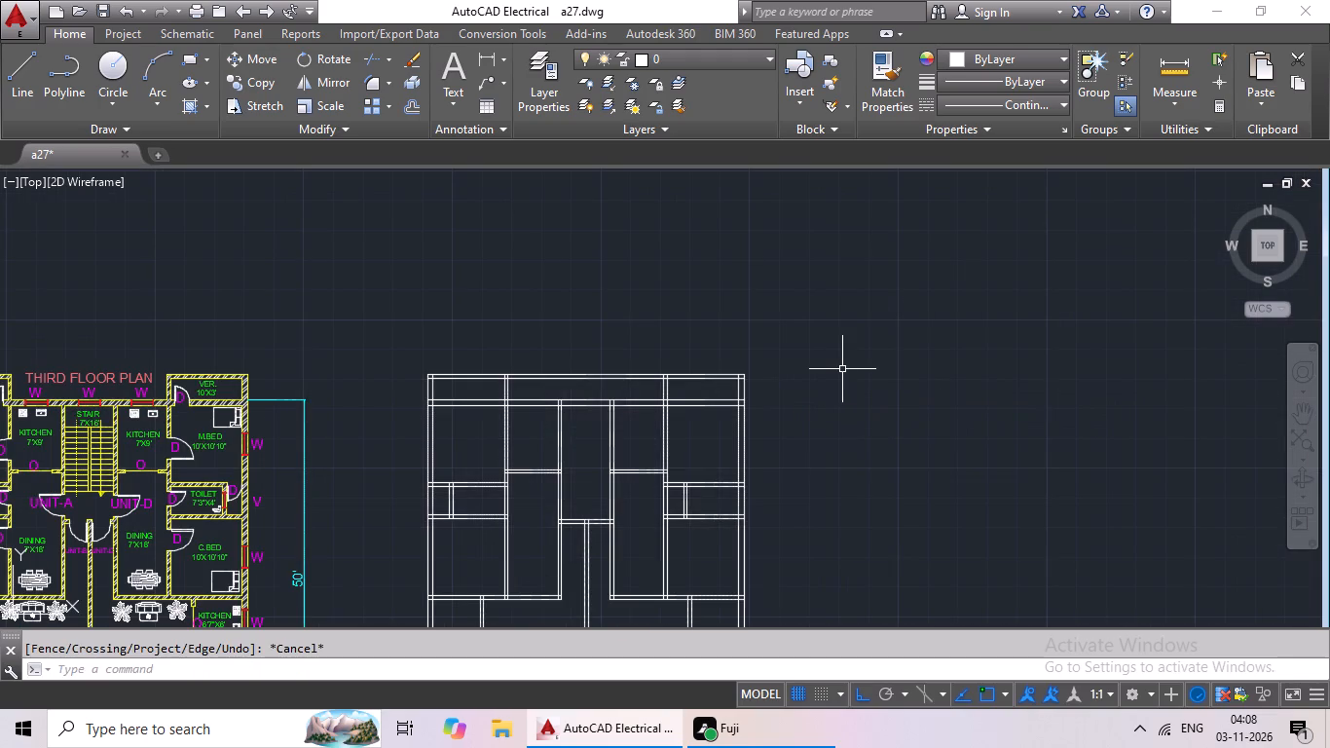
Offset the inner line of the stair's left wall 3'5" into the stair to set its centre line.
{"action": "key", "text": "Escape"}
{"action": "key", "text": "o"}
{"action": "key", "text": "Return"}
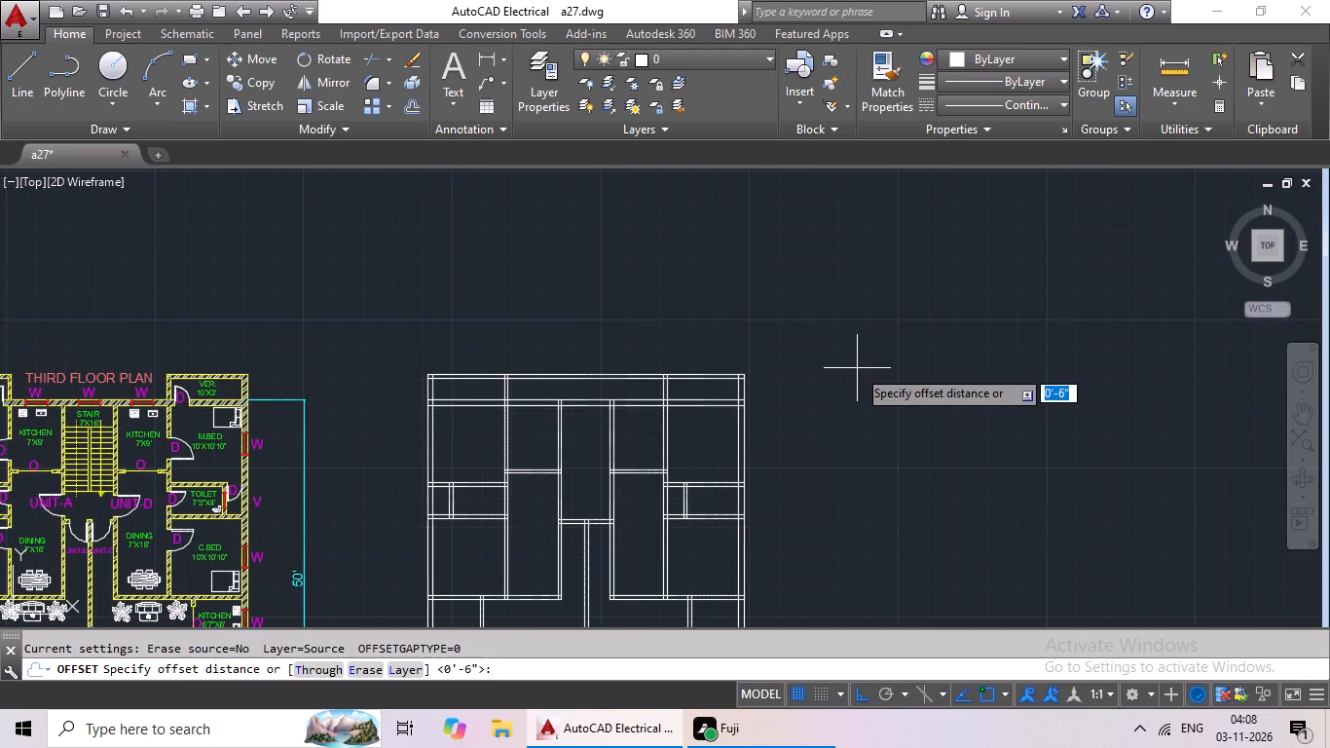
{"action": "type", "text": "3'5\""}
{"action": "key", "text": "Return"}
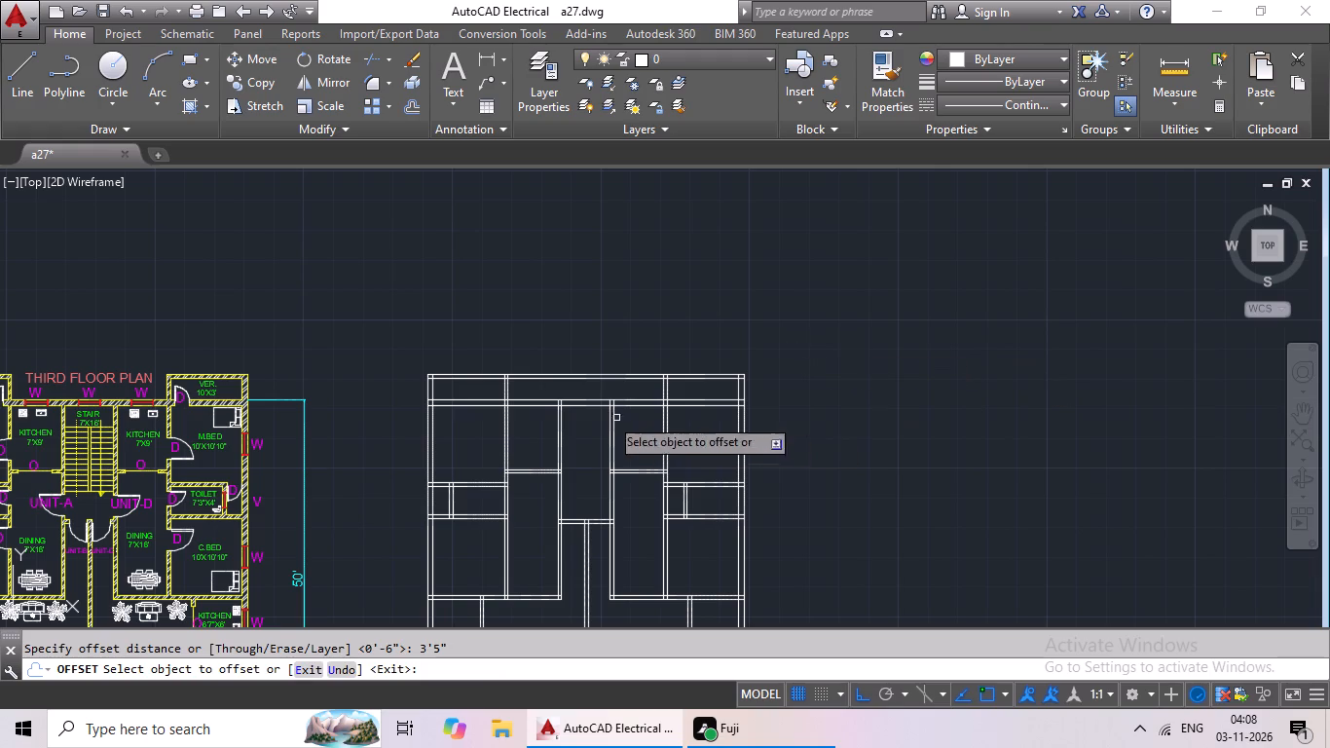
{"action": "scroll", "coordinate": [575, 412], "scroll_direction": "up", "scroll_amount": 3}
{"action": "left_click", "coordinate": [510, 451]}
{"action": "left_click", "coordinate": [597, 438]}
{"action": "scroll", "coordinate": [641, 442], "scroll_direction": "down", "scroll_amount": 2}
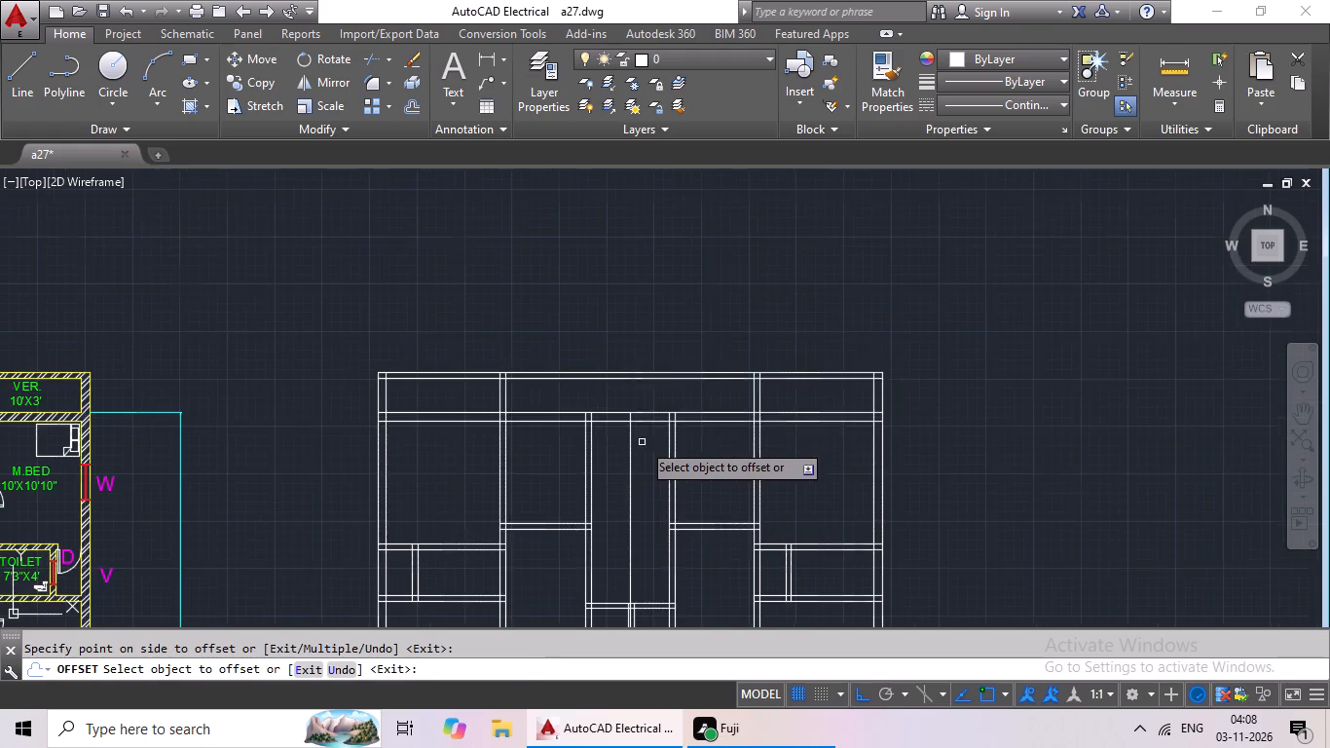
{"action": "middle_click_drag", "start_coordinate": [642, 441], "coordinate": [668, 350]}
Trim the stair's new centre line where it meets the wall below the stair.
{"action": "key", "text": "Escape"}
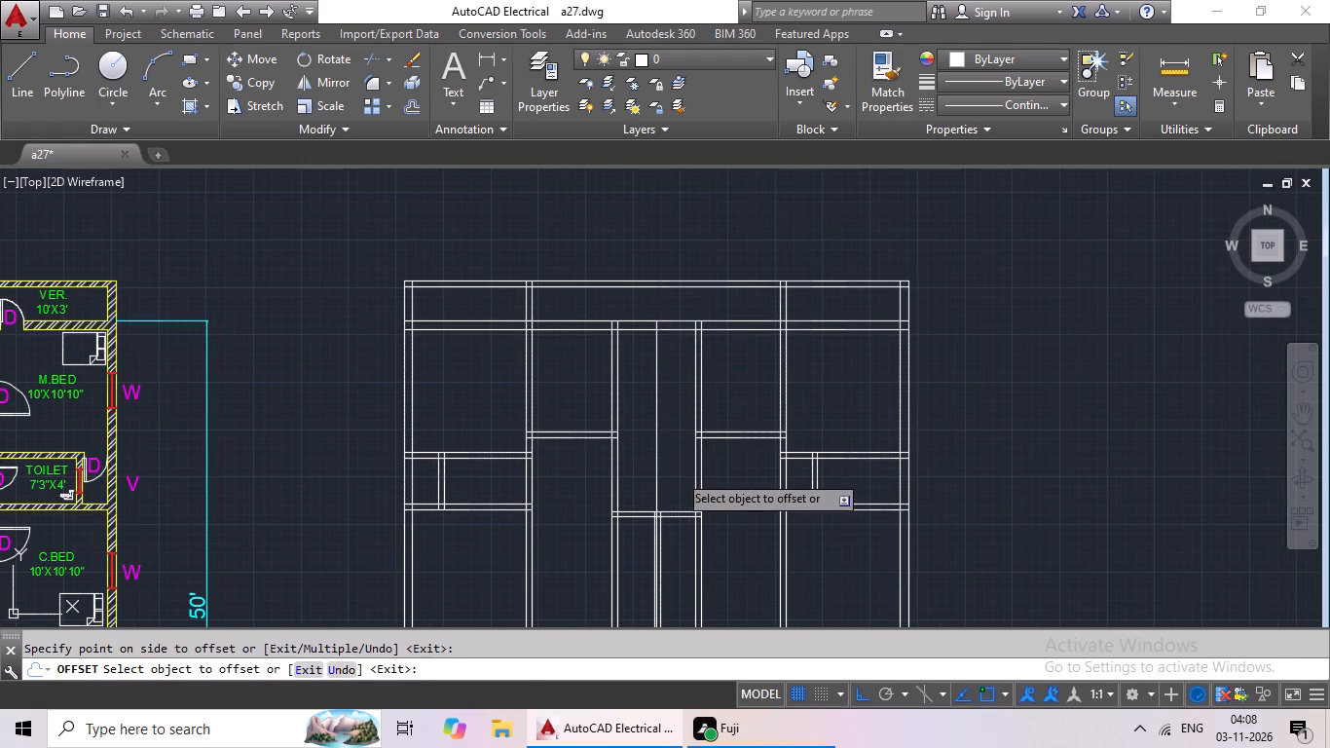
{"action": "key", "text": "t"}
{"action": "type", "text": "r"}
{"action": "key", "text": "space"}
{"action": "key", "text": "space"}
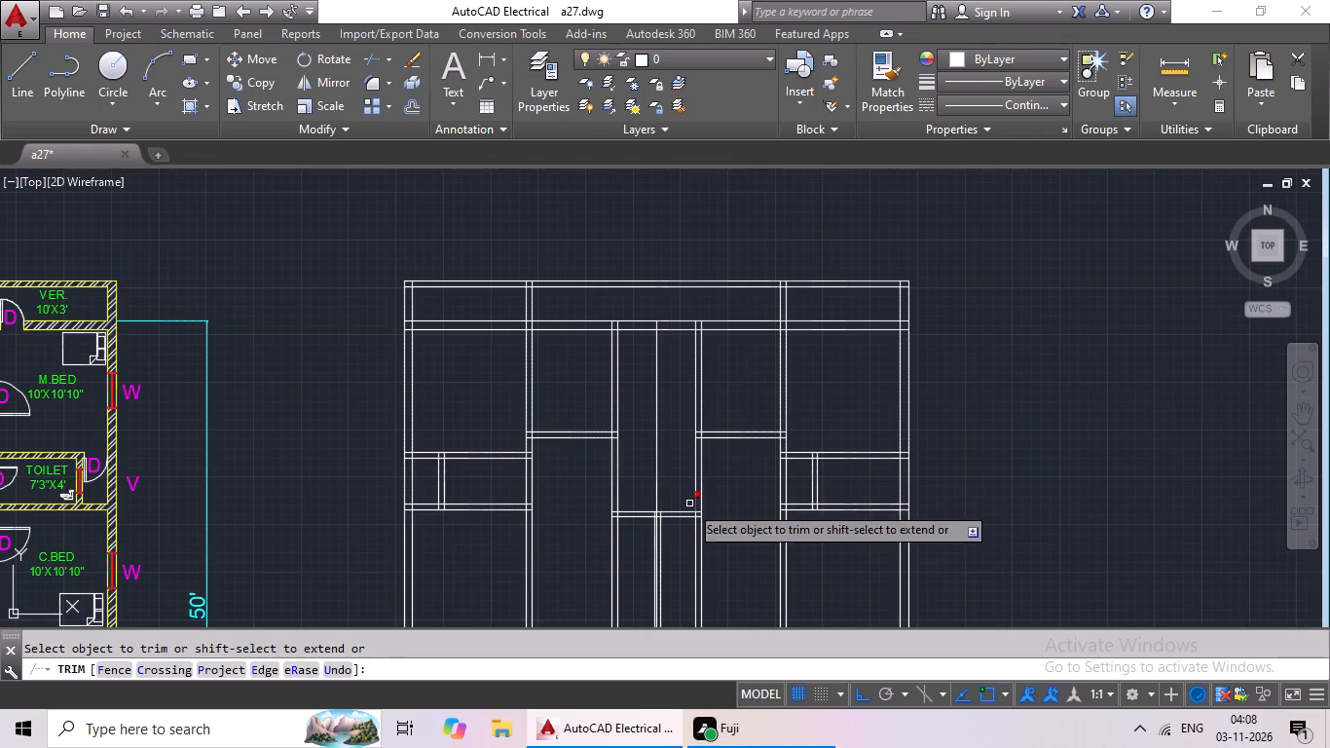
{"action": "scroll", "coordinate": [665, 538], "scroll_direction": "up", "scroll_amount": 4}
{"action": "left_click", "coordinate": [616, 528]}
{"action": "scroll", "coordinate": [683, 489], "scroll_direction": "down", "scroll_amount": 2}
{"action": "middle_click_drag", "start_coordinate": [703, 510], "coordinate": [711, 372]}
{"action": "scroll", "coordinate": [713, 354], "scroll_direction": "down", "scroll_amount": 2}
{"action": "middle_click_drag", "start_coordinate": [720, 391], "coordinate": [697, 457]}
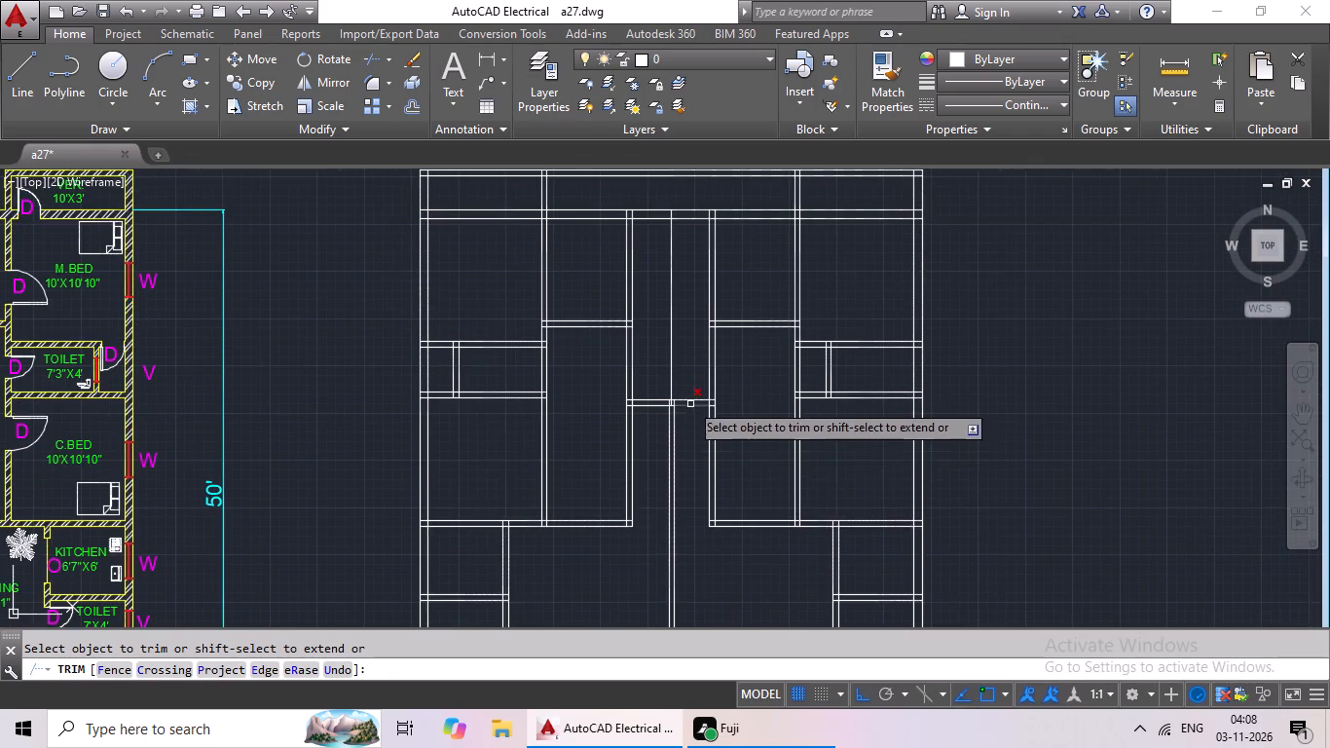
{"action": "scroll", "coordinate": [678, 378], "scroll_direction": "up", "scroll_amount": 1}
{"action": "middle_click_drag", "start_coordinate": [680, 383], "coordinate": [666, 477]}
{"action": "key", "text": "Escape"}
{"action": "key", "text": "Escape"}
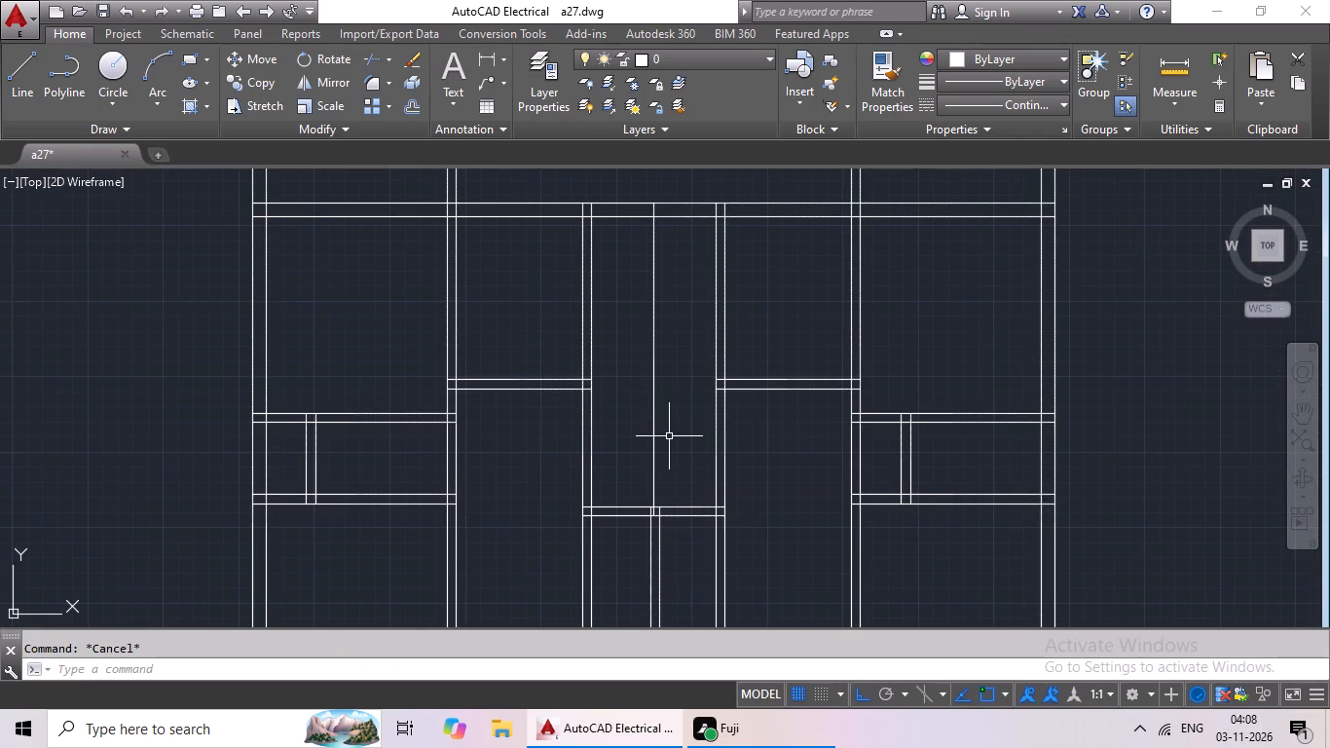
Offset the stair's centre line 2" to each side to form the divider between the flights.
{"action": "key", "text": "Escape"}
{"action": "key", "text": "Escape"}
{"action": "key", "text": "Escape"}
{"action": "key", "text": "o"}
{"action": "key", "text": "Return"}
{"action": "key", "text": "2"}
{"action": "key", "text": "shift+quotedbl"}
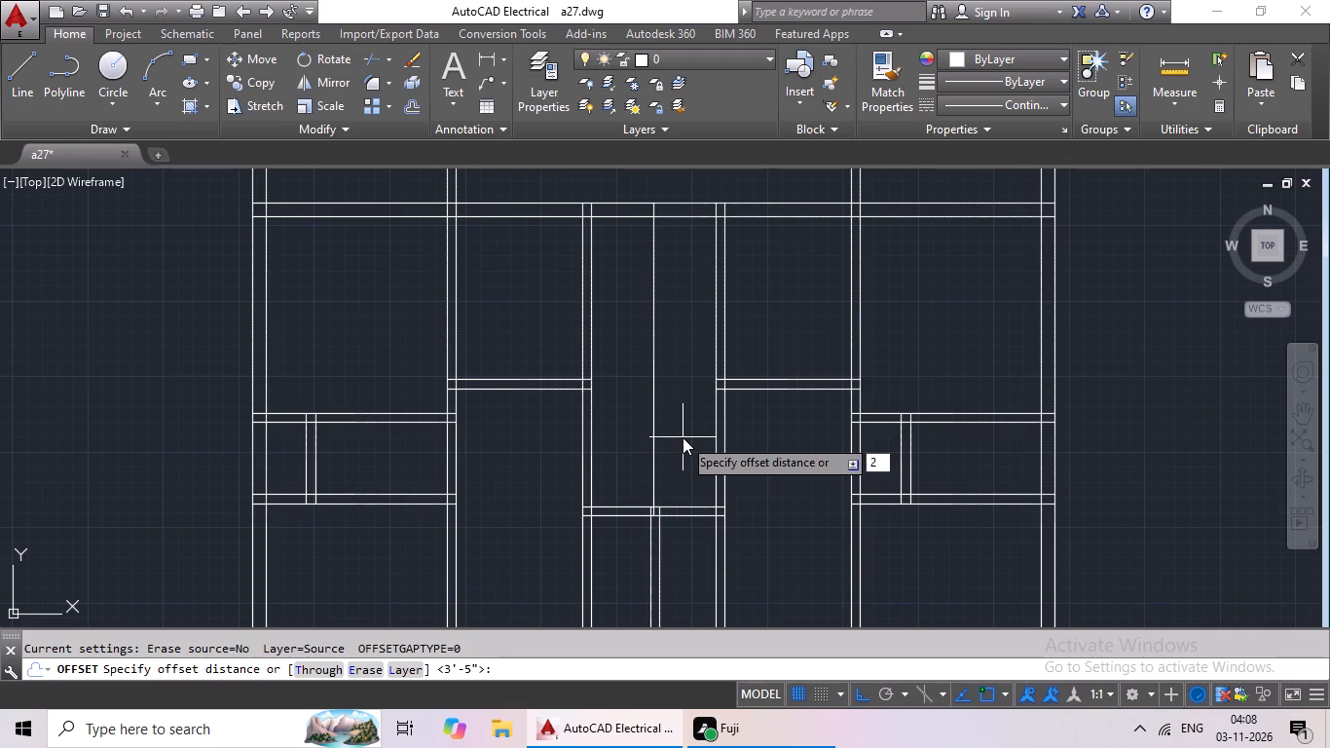
{"action": "key", "text": "Return"}
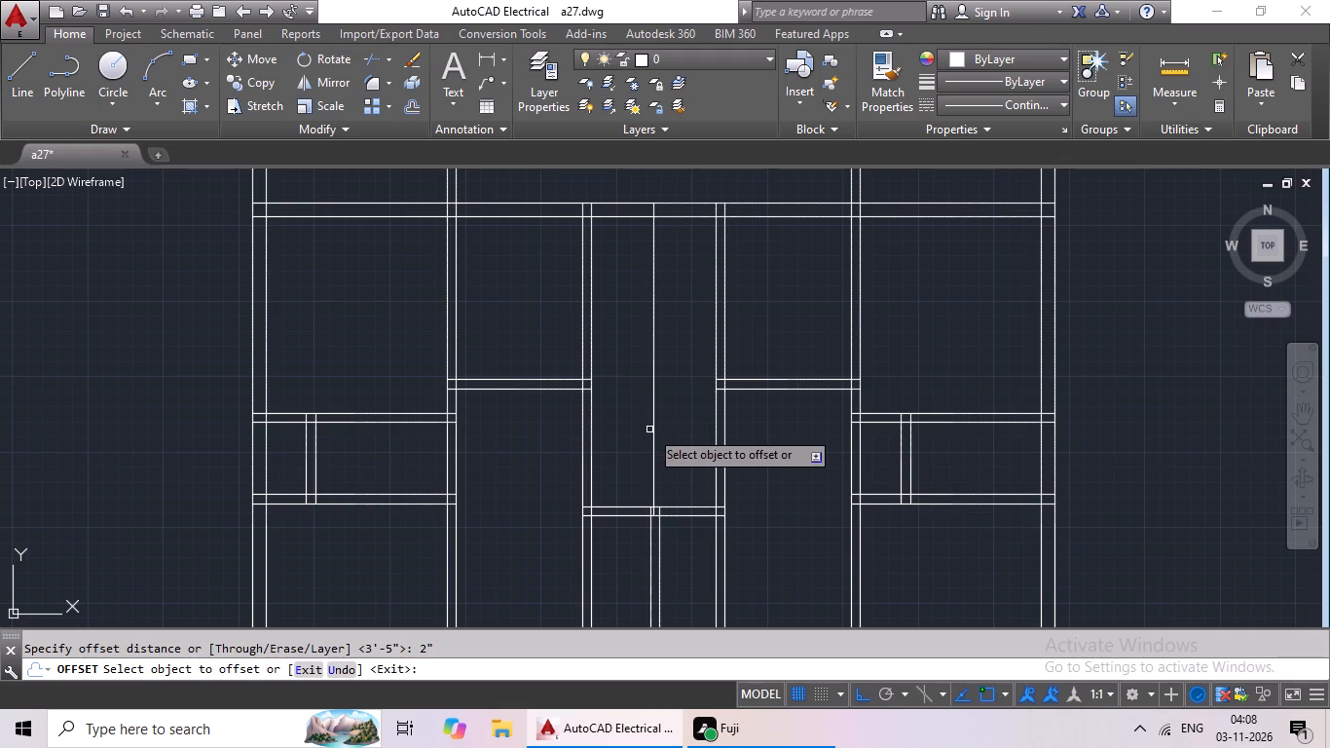
{"action": "left_click_drag", "start_coordinate": [655, 420], "coordinate": [613, 429]}
{"action": "left_click", "coordinate": [613, 429]}
{"action": "scroll", "coordinate": [672, 441], "scroll_direction": "up", "scroll_amount": 2}
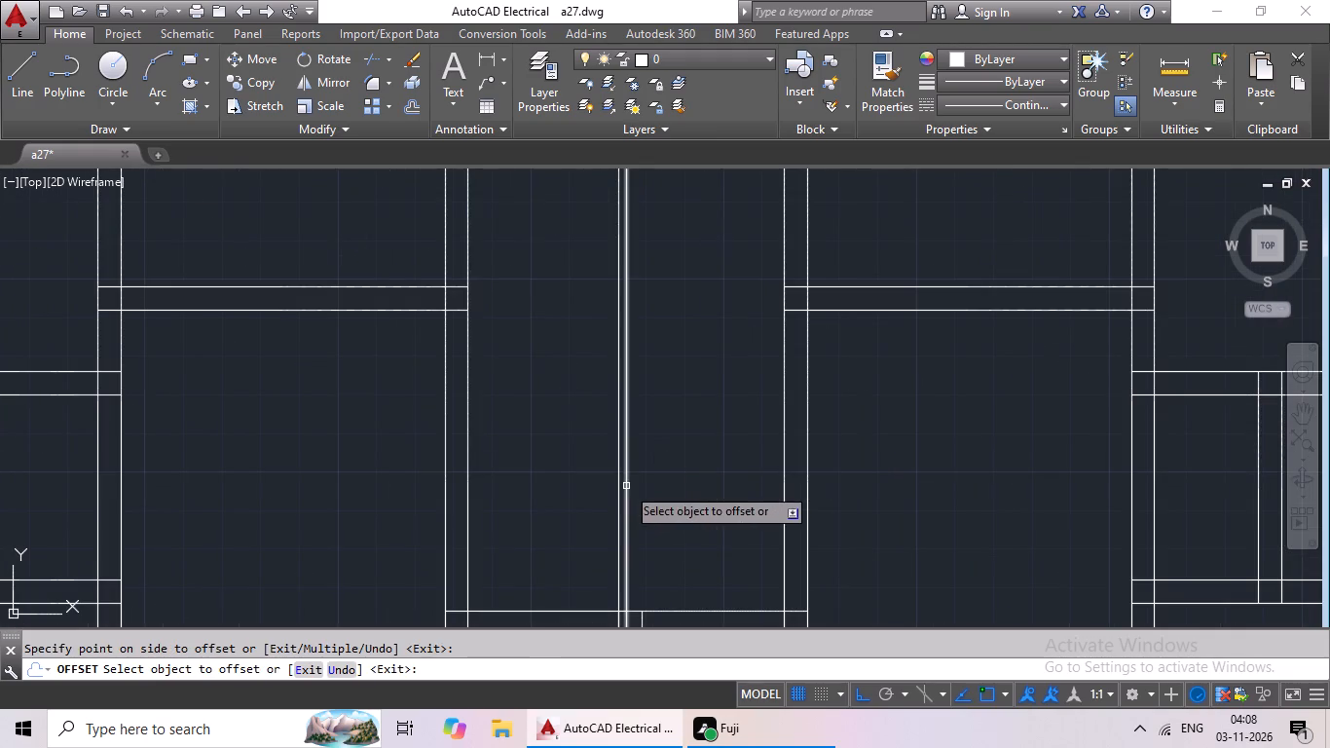
{"action": "left_click_drag", "start_coordinate": [626, 486], "coordinate": [654, 482]}
{"action": "left_click", "coordinate": [690, 469]}
{"action": "key", "text": "Escape"}
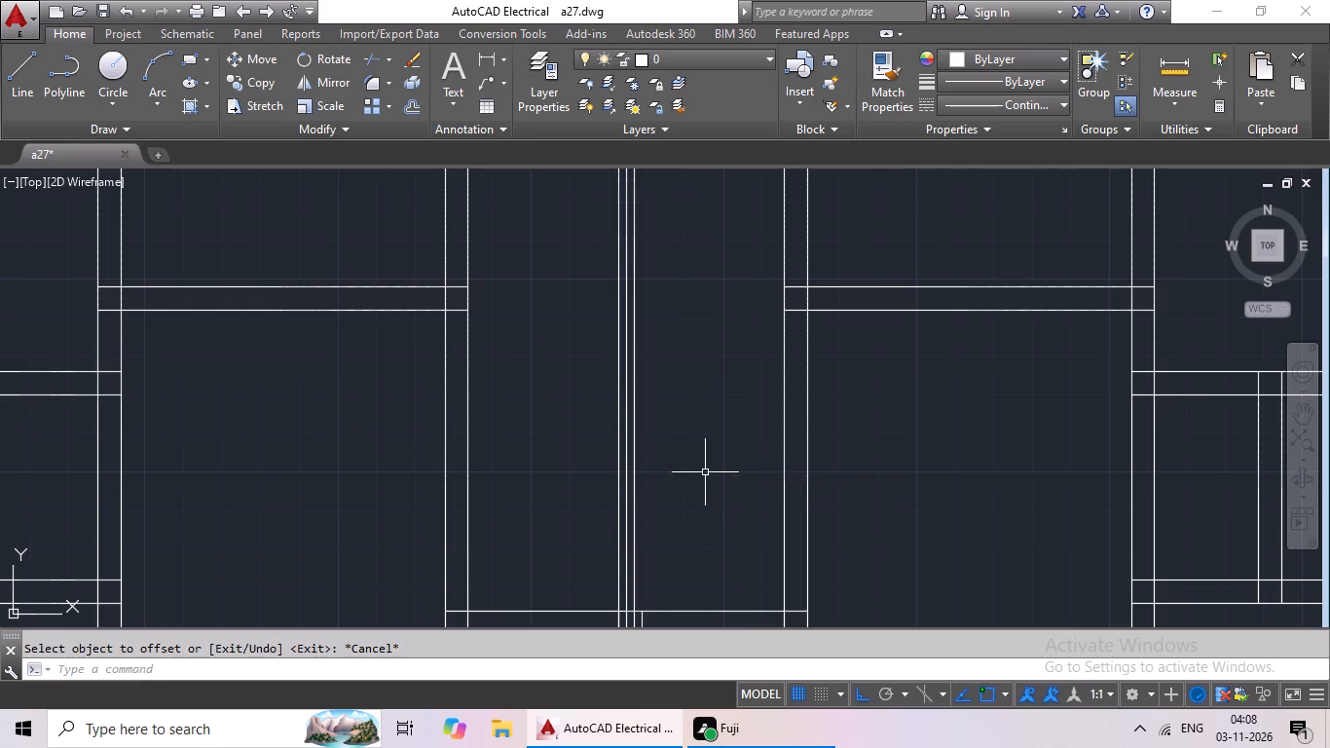
{"action": "key", "text": "Escape"}
Delete the original centre line between the two divider lines of the stair.
{"action": "left_click", "coordinate": [628, 509]}
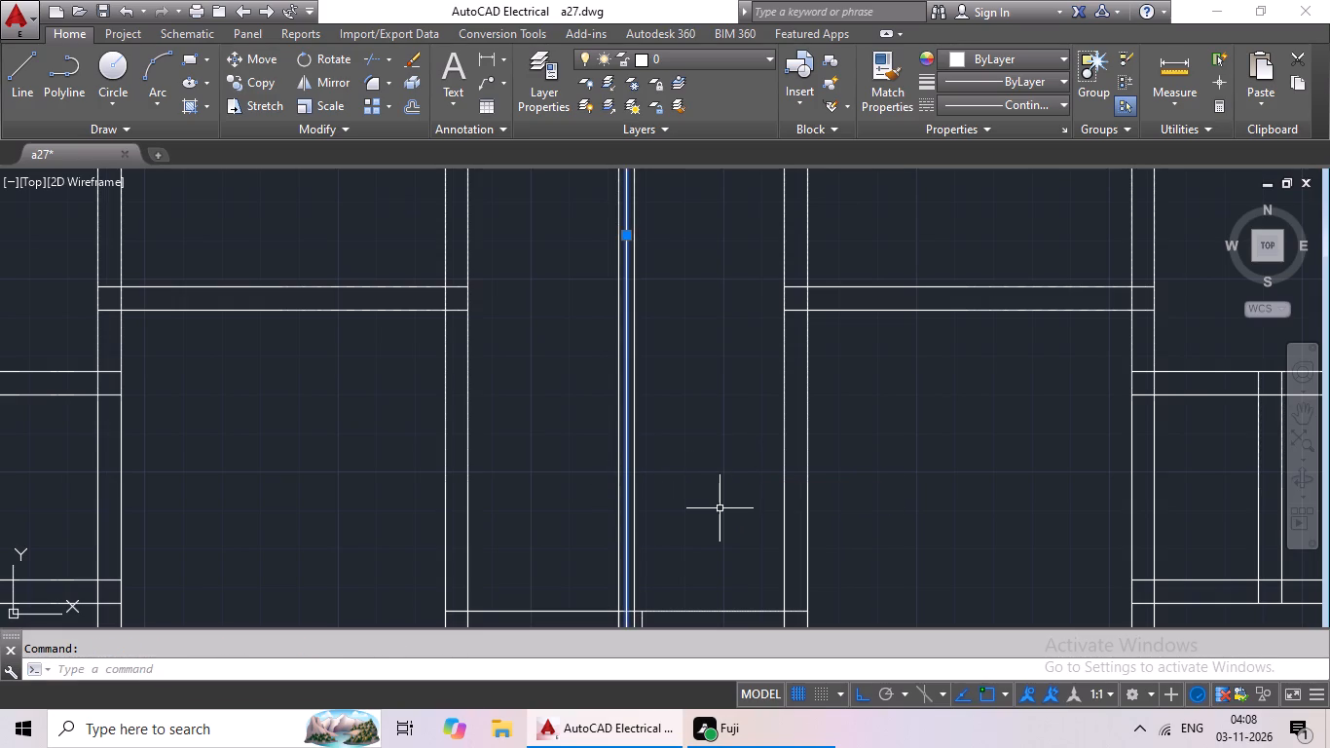
{"action": "key", "text": "Delete"}
Offset the inner line of the plan's top wall 3' down into the stair to mark the landing edge.
{"action": "scroll", "coordinate": [689, 440], "scroll_direction": "down", "scroll_amount": 2}
{"action": "middle_click_drag", "start_coordinate": [692, 429], "coordinate": [679, 512]}
{"action": "middle_click_drag", "start_coordinate": [664, 363], "coordinate": [664, 377]}
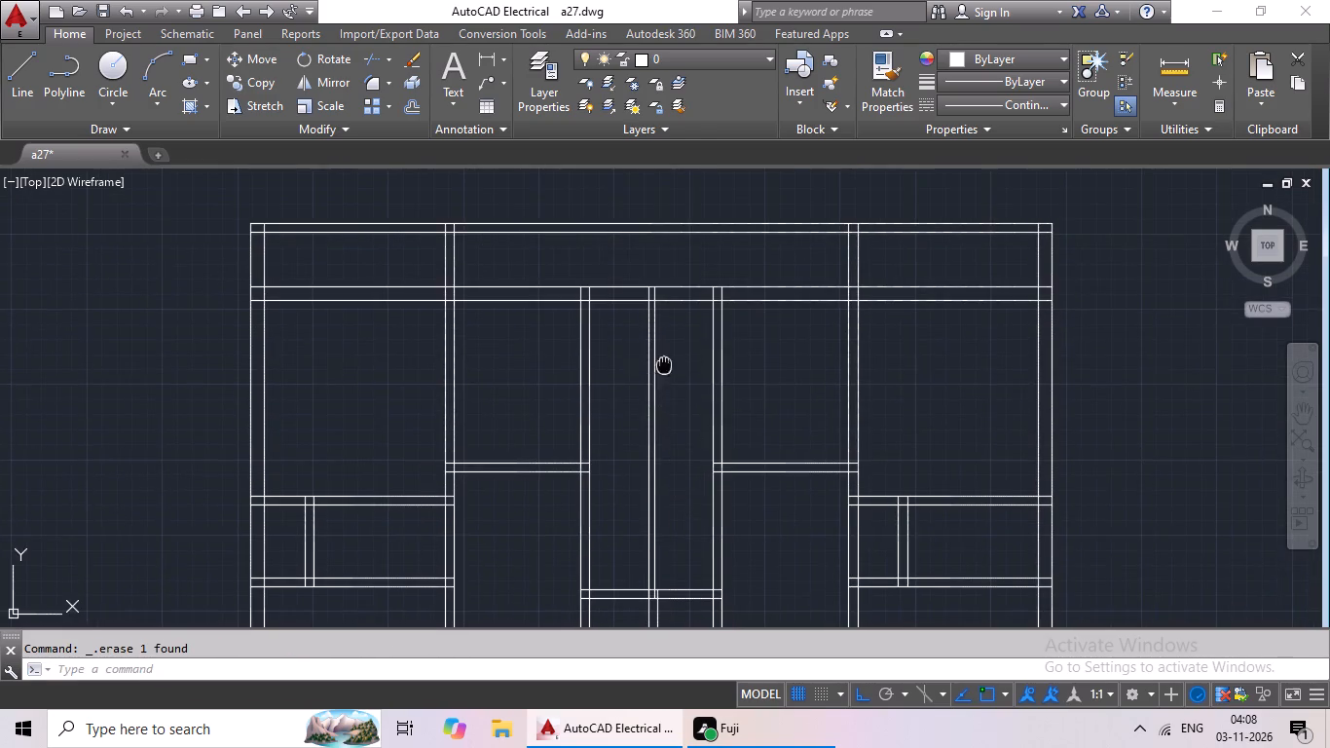
{"action": "middle_click_drag", "start_coordinate": [664, 377], "coordinate": [650, 472]}
{"action": "key", "text": "Escape"}
{"action": "key", "text": "o"}
{"action": "key", "text": "Return"}
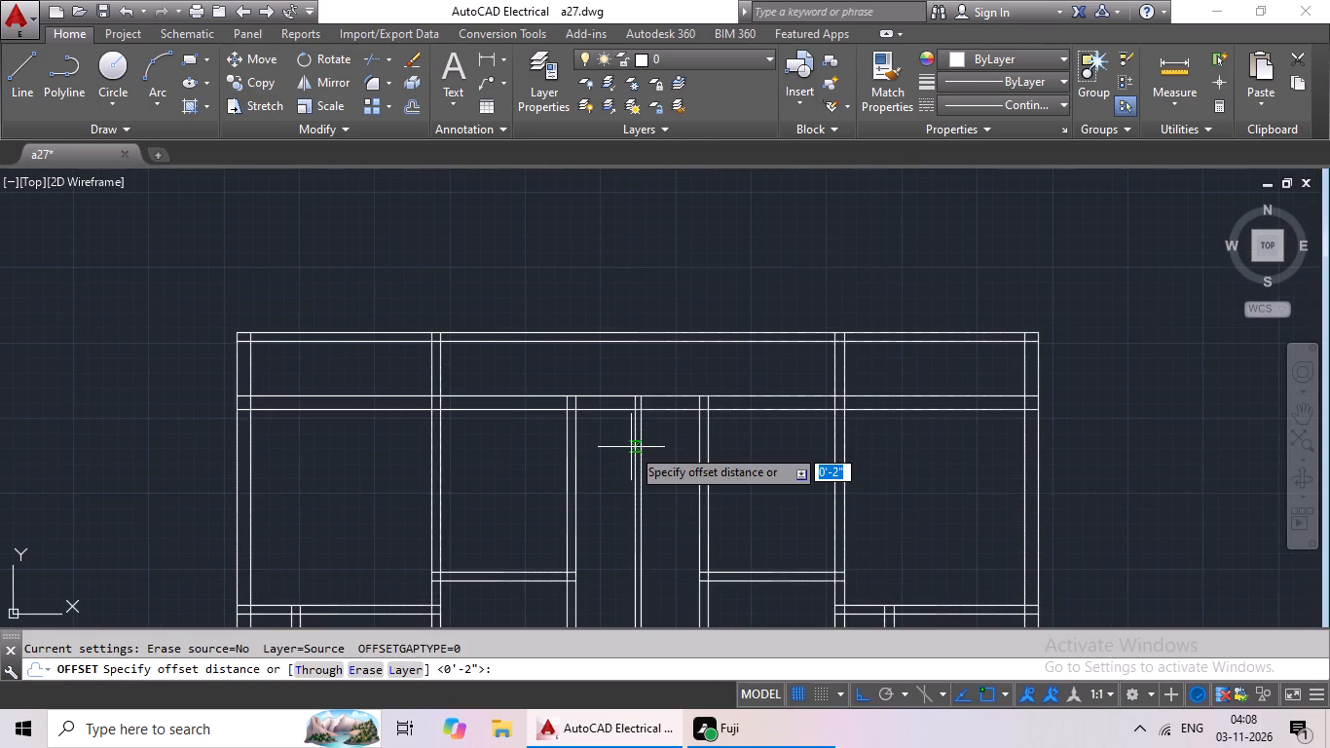
{"action": "type", "text": "3'"}
{"action": "key", "text": "Return"}
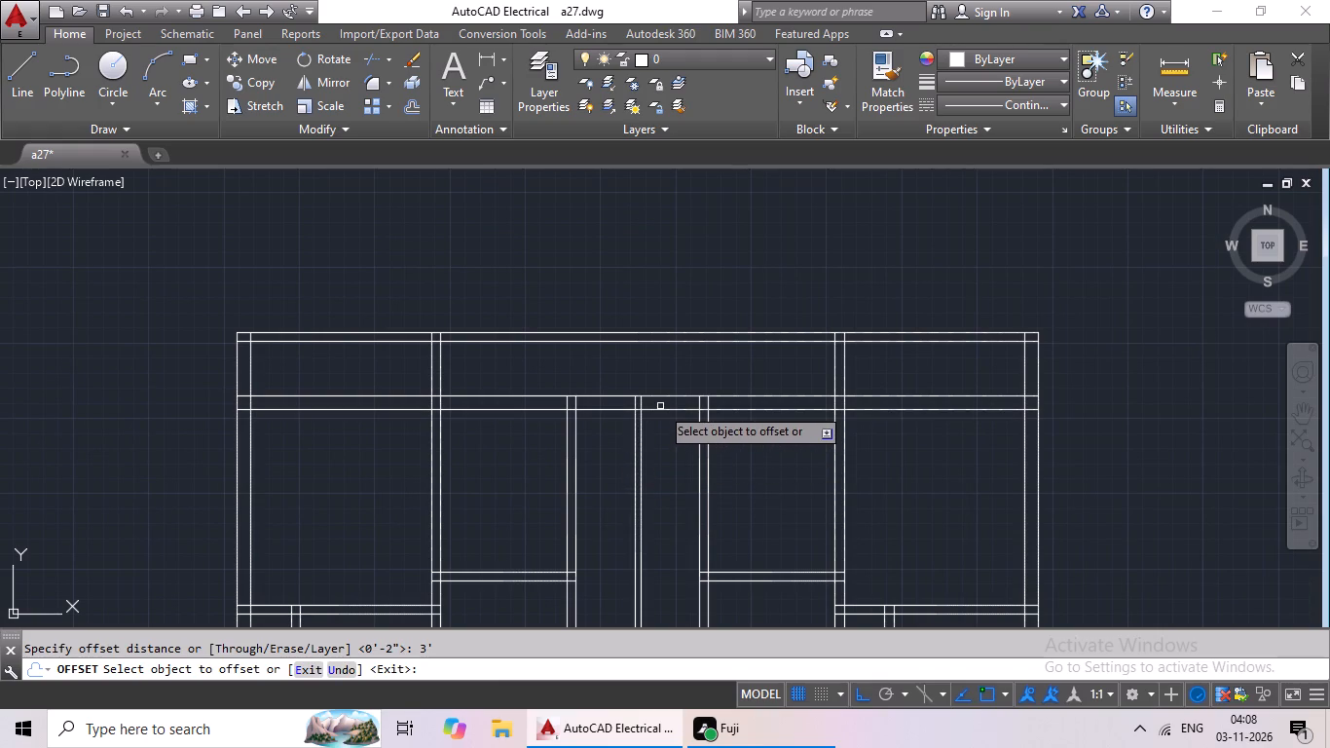
{"action": "left_click_drag", "start_coordinate": [660, 408], "coordinate": [660, 423]}
{"action": "left_click", "coordinate": [663, 444]}
{"action": "scroll", "coordinate": [706, 477], "scroll_direction": "down", "scroll_amount": 1}
{"action": "middle_click_drag", "start_coordinate": [704, 479], "coordinate": [718, 414]}
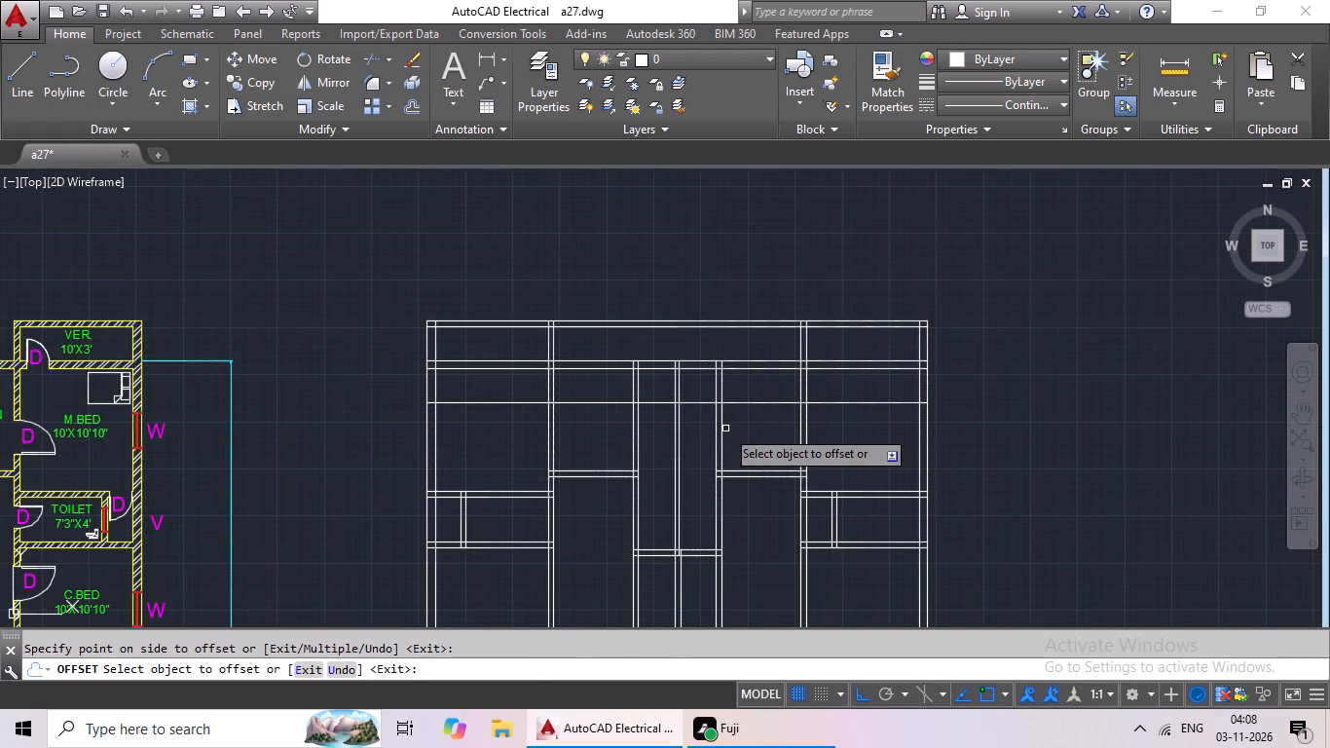
Trim the 3' landing edge line where it crosses the thickness of the stair's two side walls.
{"action": "key", "text": "Escape"}
{"action": "key", "text": "Escape"}
{"action": "type", "text": "tr"}
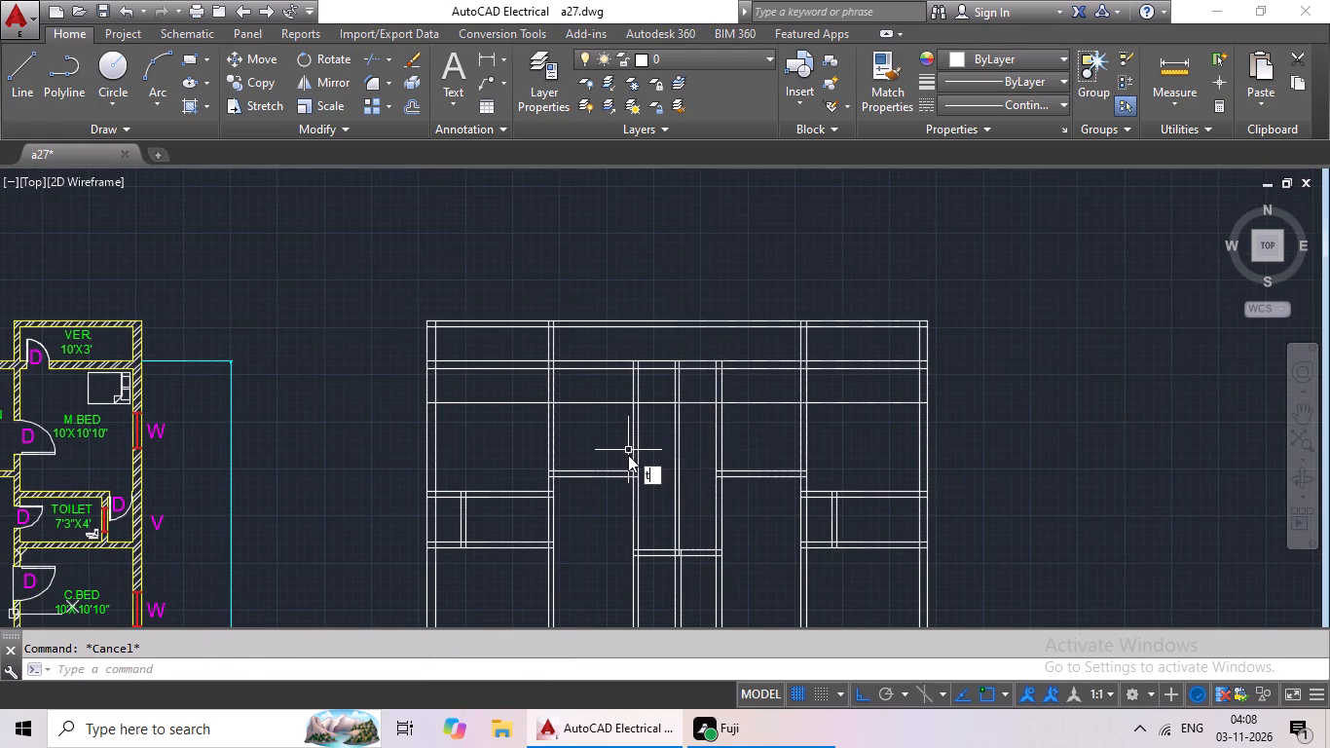
{"action": "key", "text": "space"}
{"action": "scroll", "coordinate": [641, 399], "scroll_direction": "up", "scroll_amount": 3}
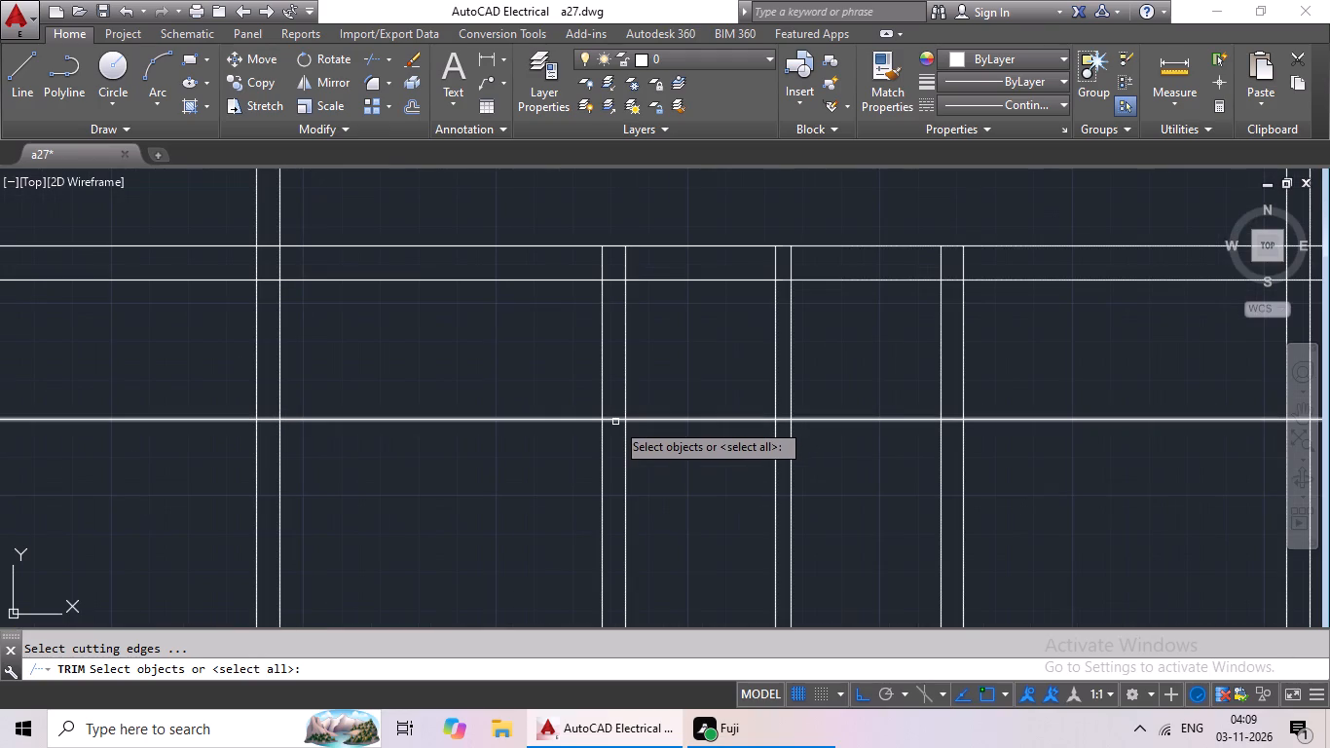
{"action": "key", "text": "space"}
{"action": "left_click", "coordinate": [613, 418]}
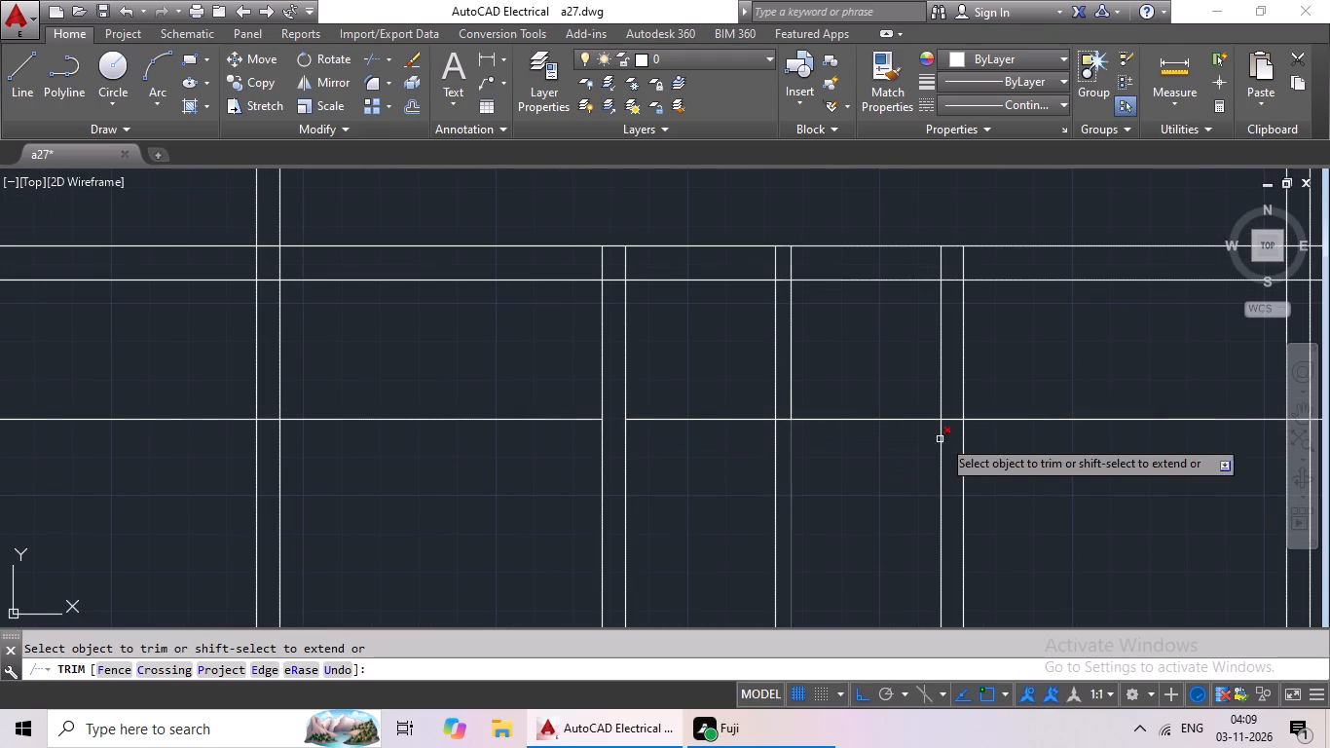
{"action": "left_click", "coordinate": [947, 415]}
{"action": "left_click", "coordinate": [954, 423]}
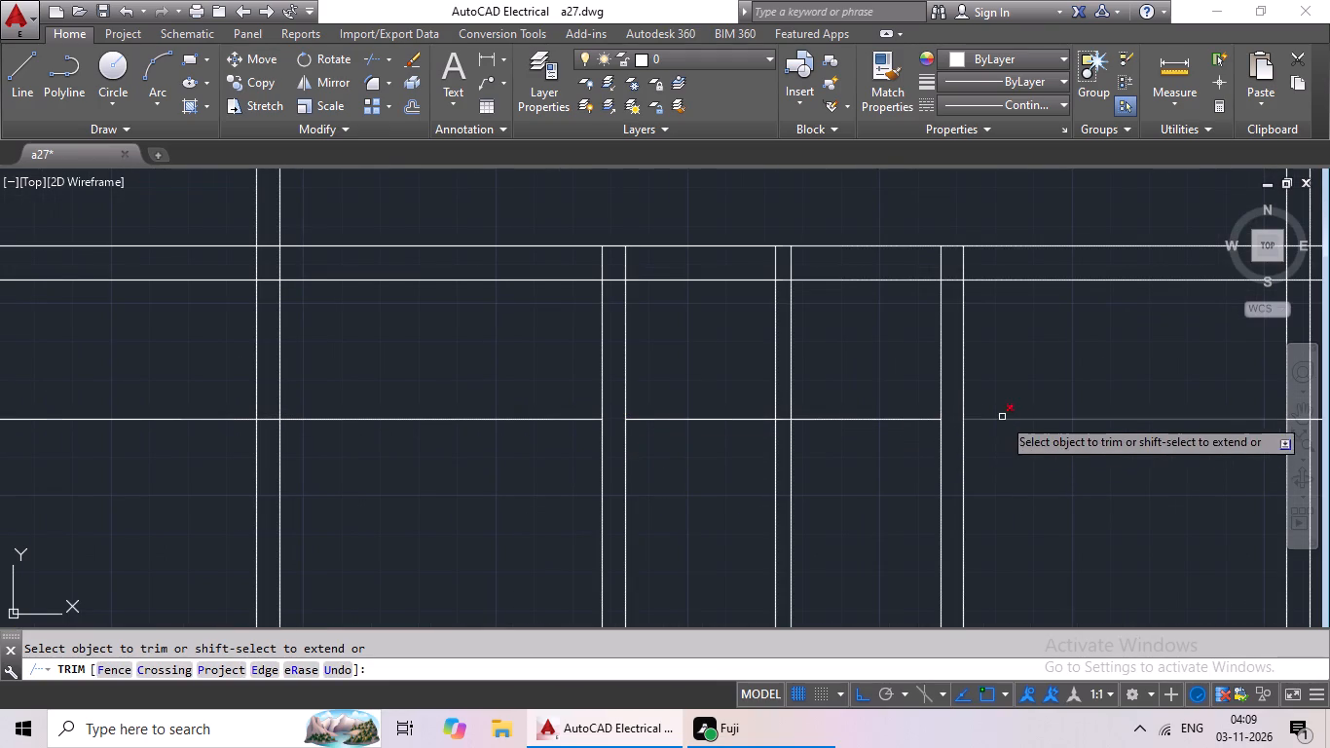
{"action": "key", "text": "Escape"}
Delete the two leftover pieces of the landing line outside the stair's side walls.
{"action": "left_click_drag", "start_coordinate": [1068, 347], "coordinate": [1061, 482]}
{"action": "left_click", "coordinate": [1061, 481]}
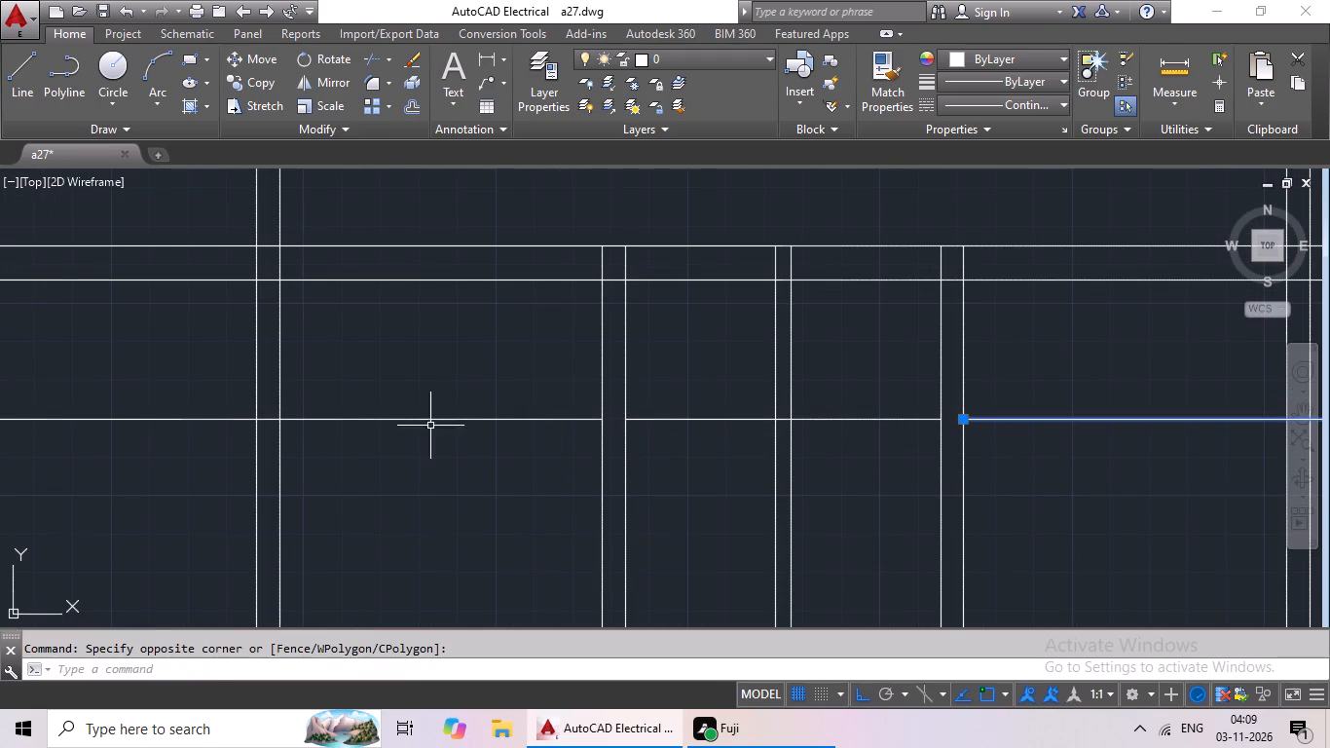
{"action": "left_click_drag", "start_coordinate": [468, 381], "coordinate": [427, 494]}
{"action": "left_click", "coordinate": [427, 494]}
{"action": "key", "text": "Delete"}
{"action": "scroll", "coordinate": [455, 493], "scroll_direction": "down", "scroll_amount": 5}
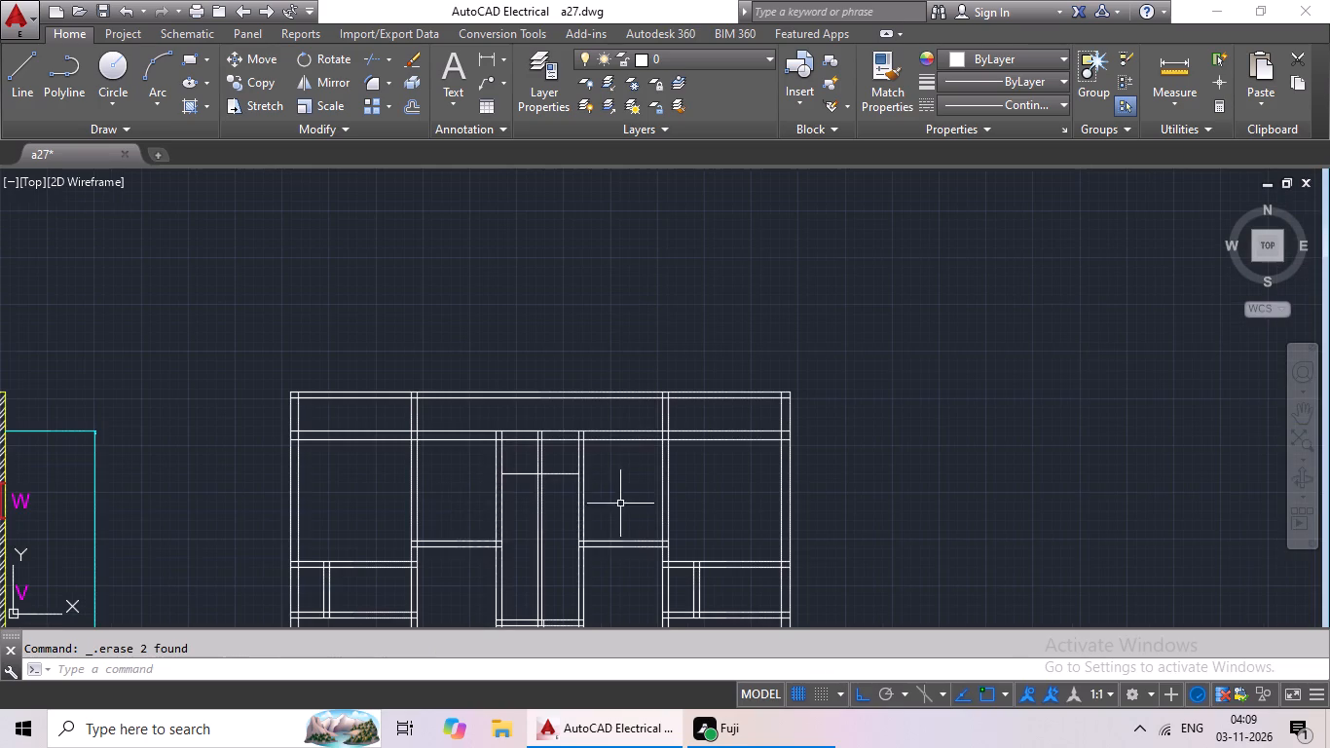
Offset the stair's landing edge 9" downward, line after line, to form the first three tread lines.
{"action": "middle_click_drag", "start_coordinate": [630, 459], "coordinate": [662, 357]}
{"action": "key", "text": "Escape"}
{"action": "key", "text": "Escape"}
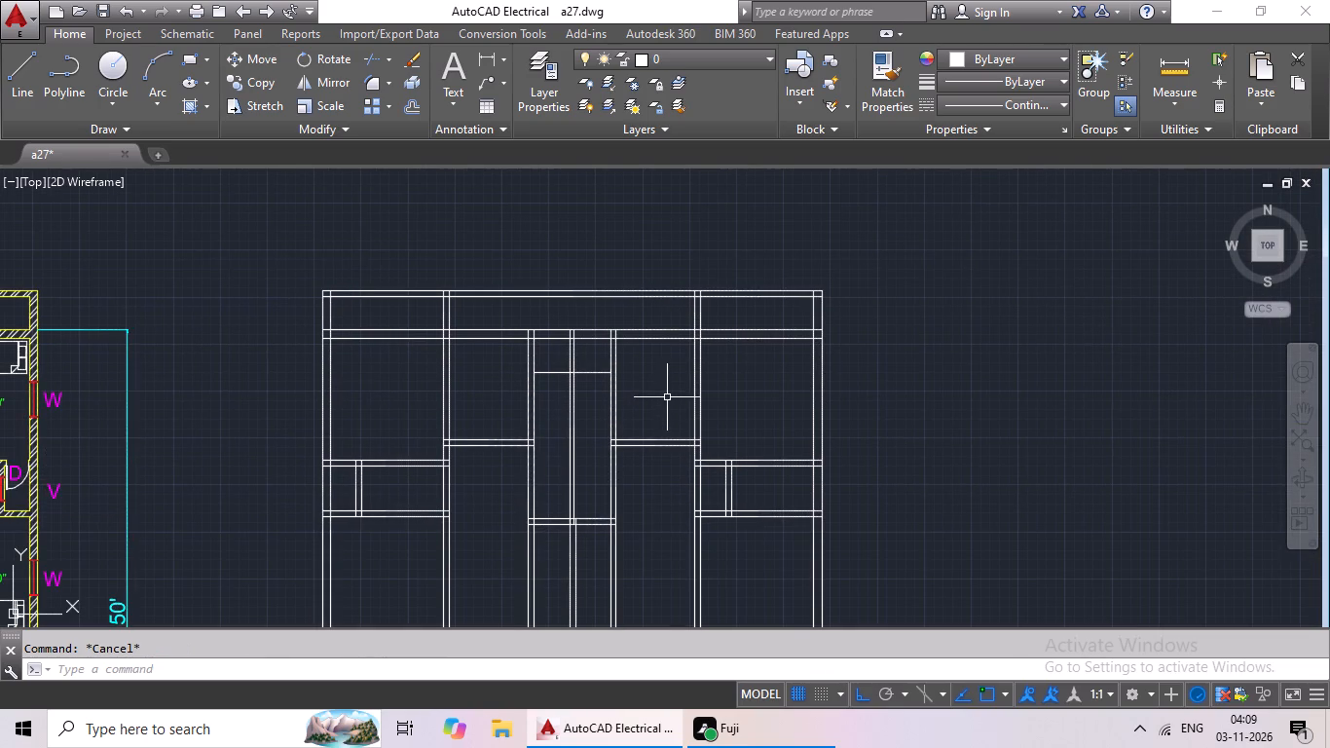
{"action": "key", "text": "Escape"}
{"action": "middle_click_drag", "start_coordinate": [679, 393], "coordinate": [691, 365]}
{"action": "key", "text": "Escape"}
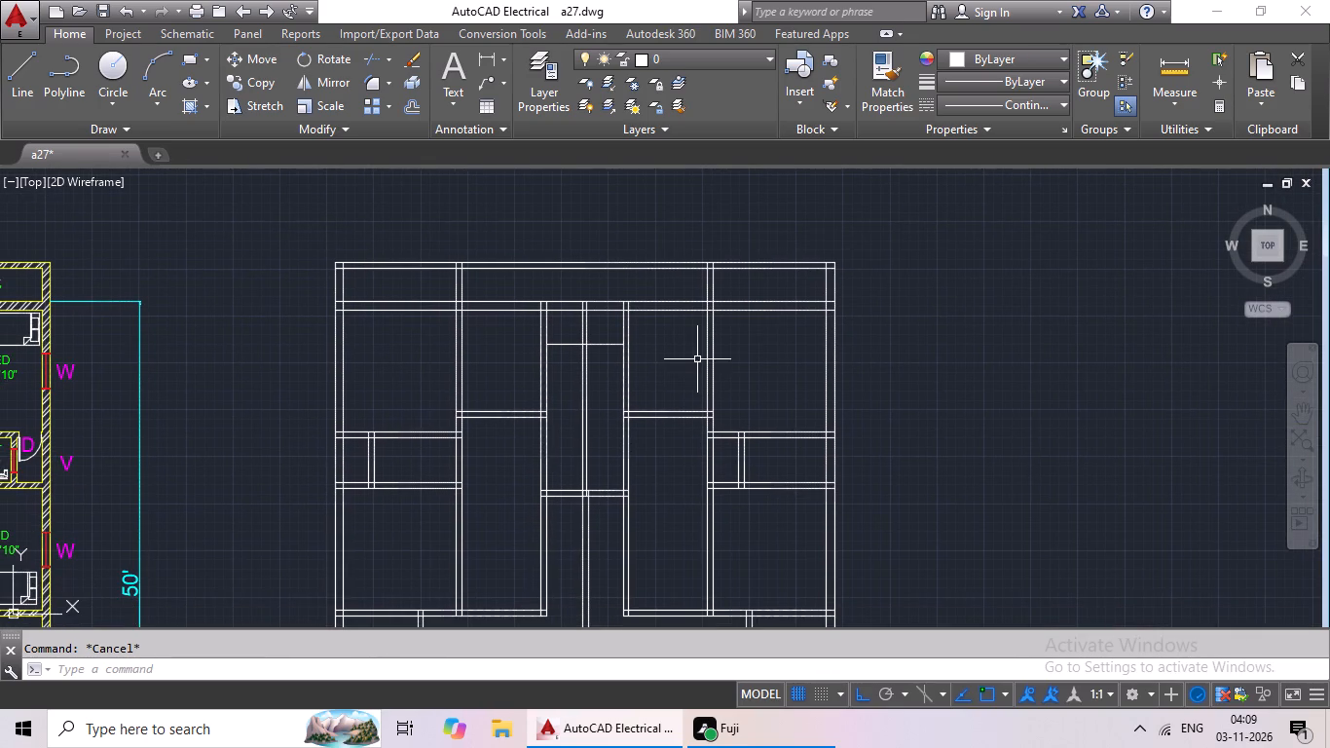
{"action": "key", "text": "o"}
{"action": "key", "text": "Return"}
{"action": "key", "text": "9"}
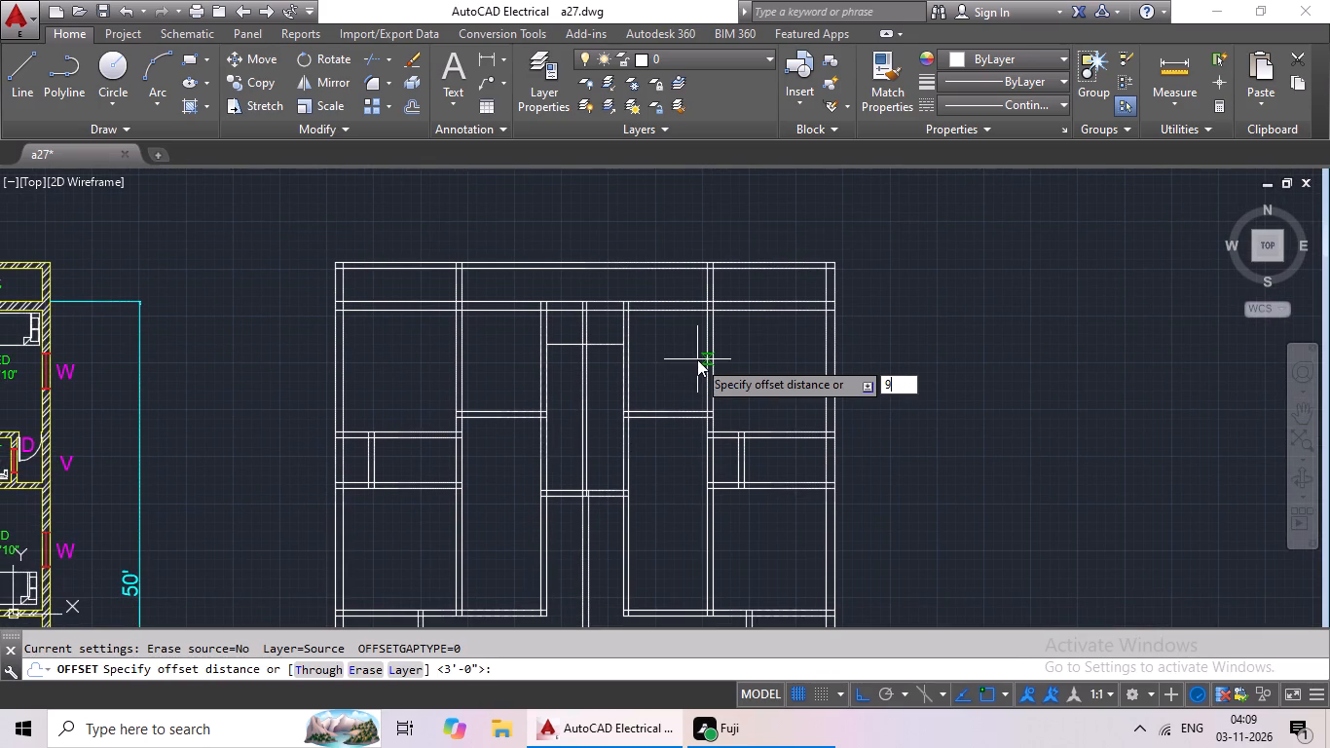
{"action": "key", "text": "shift+quotedbl"}
{"action": "key", "text": "Return"}
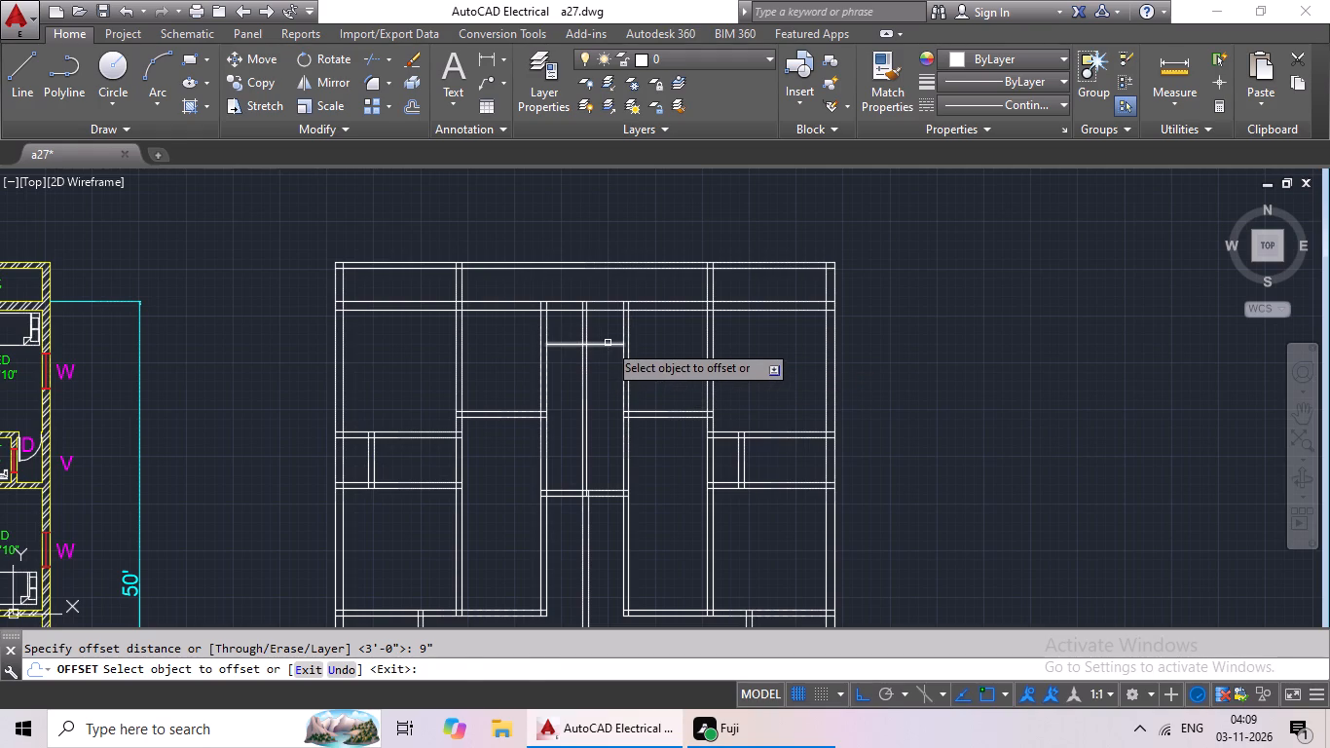
{"action": "left_click_drag", "start_coordinate": [607, 344], "coordinate": [606, 357]}
{"action": "left_click", "coordinate": [606, 391]}
{"action": "left_click_drag", "start_coordinate": [606, 354], "coordinate": [604, 369]}
{"action": "left_click", "coordinate": [606, 408]}
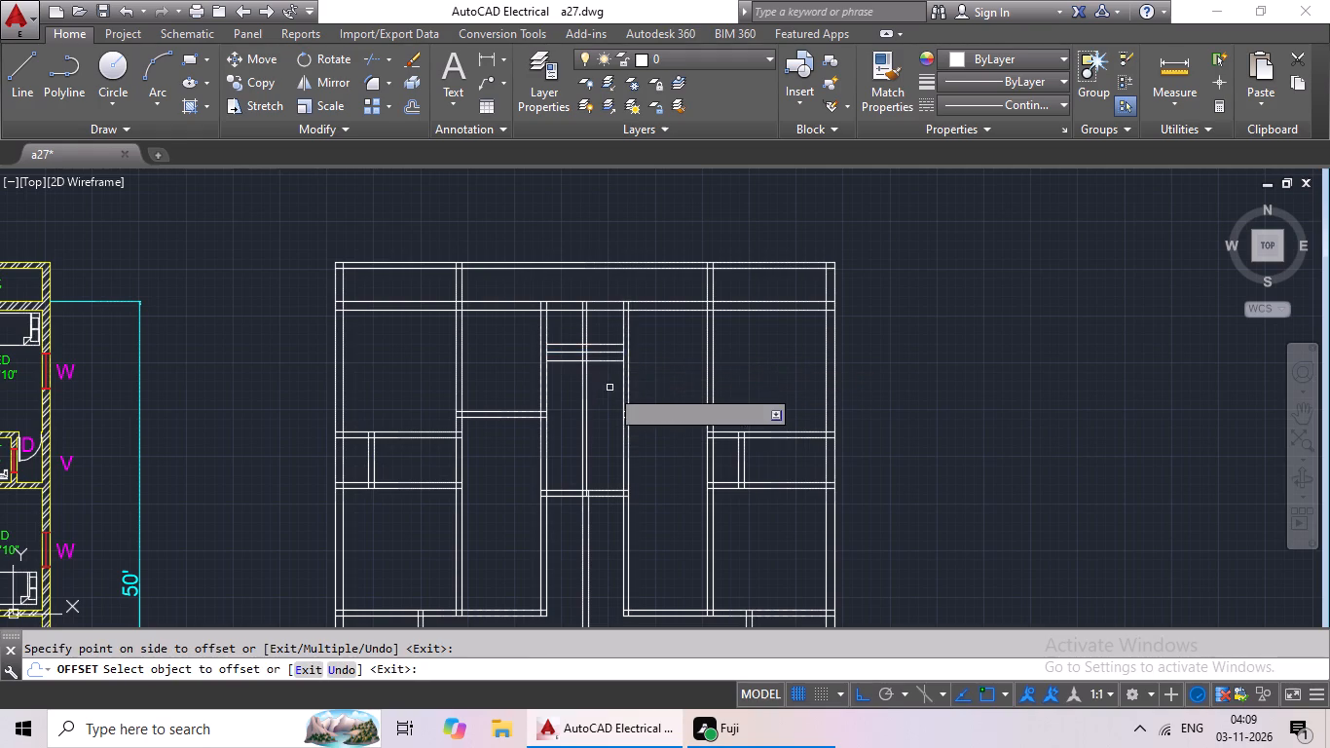
{"action": "left_click", "coordinate": [610, 363]}
{"action": "left_click", "coordinate": [604, 410]}
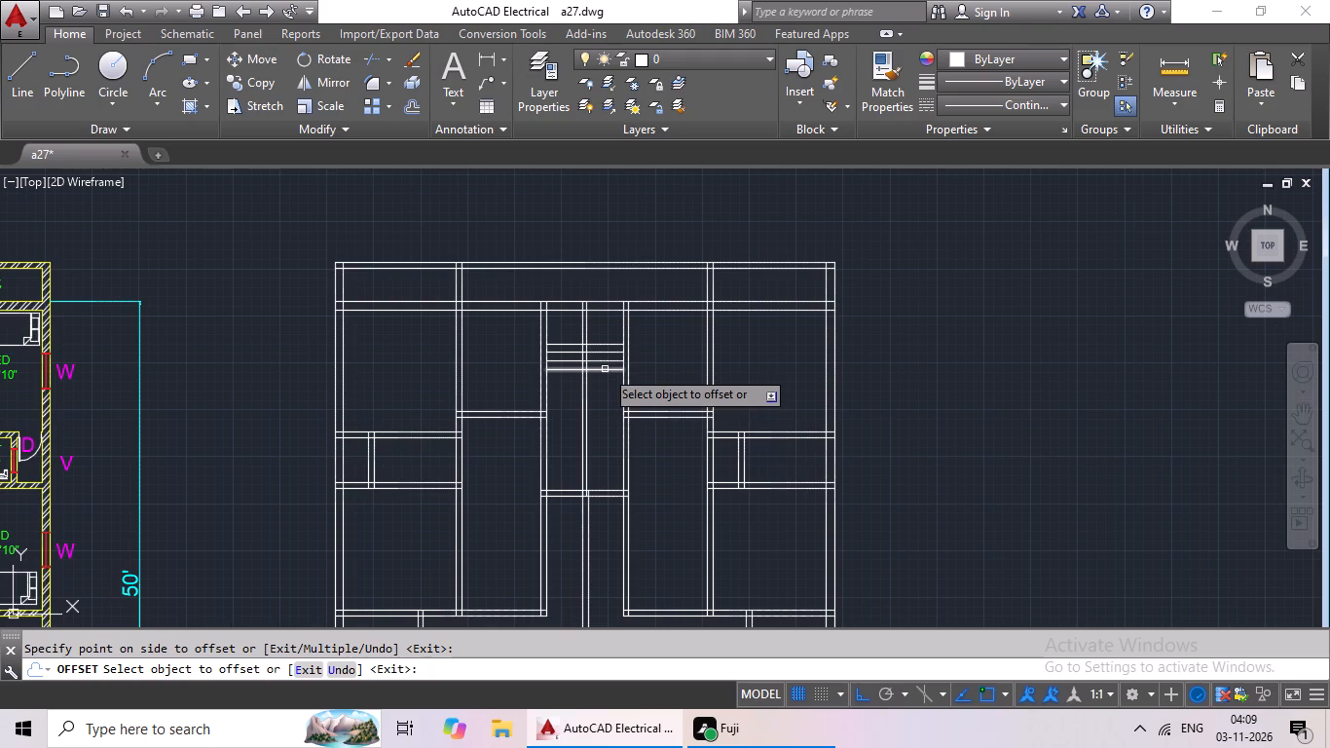
Continue the treads downward by offsetting the lowest tread line 9" each time for three more lines.
{"action": "scroll", "coordinate": [606, 375], "scroll_direction": "up", "scroll_amount": 4}
{"action": "middle_click", "coordinate": [606, 375]}
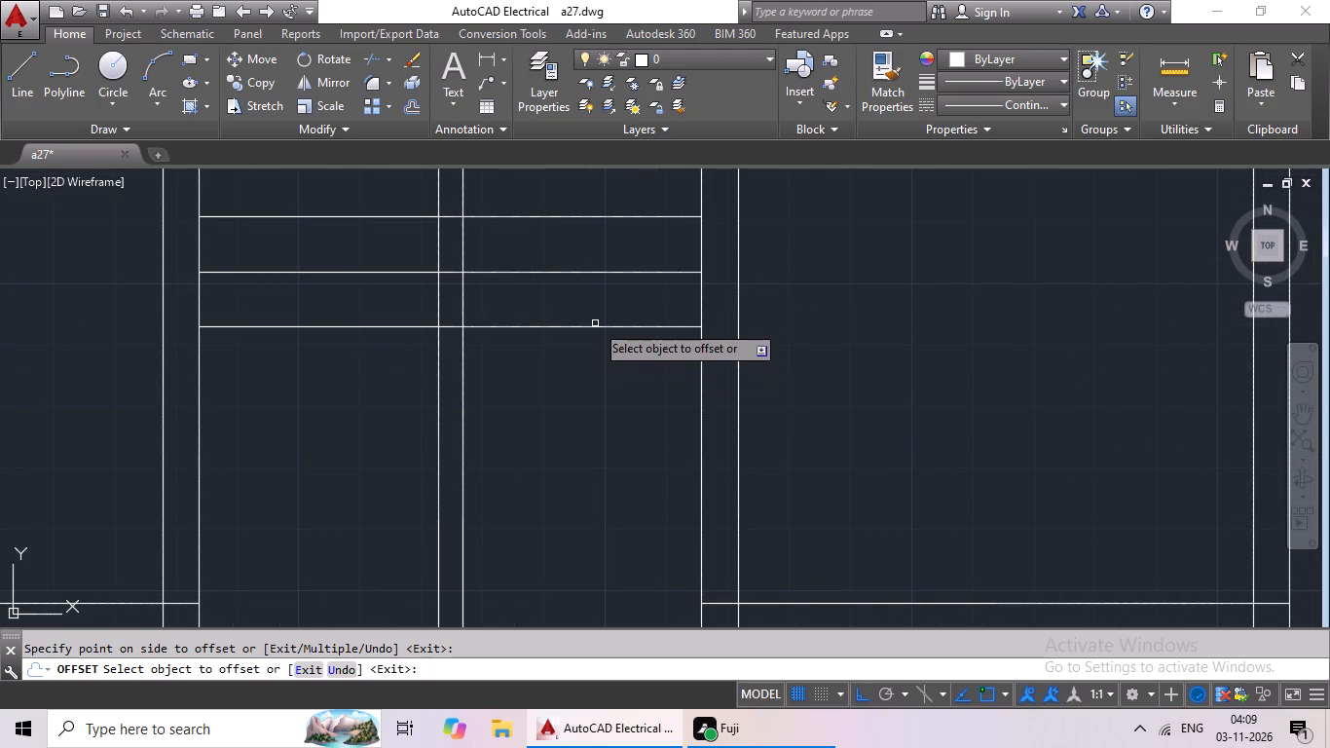
{"action": "left_click", "coordinate": [595, 323]}
{"action": "left_click", "coordinate": [594, 339]}
{"action": "left_click_drag", "start_coordinate": [621, 327], "coordinate": [621, 331]}
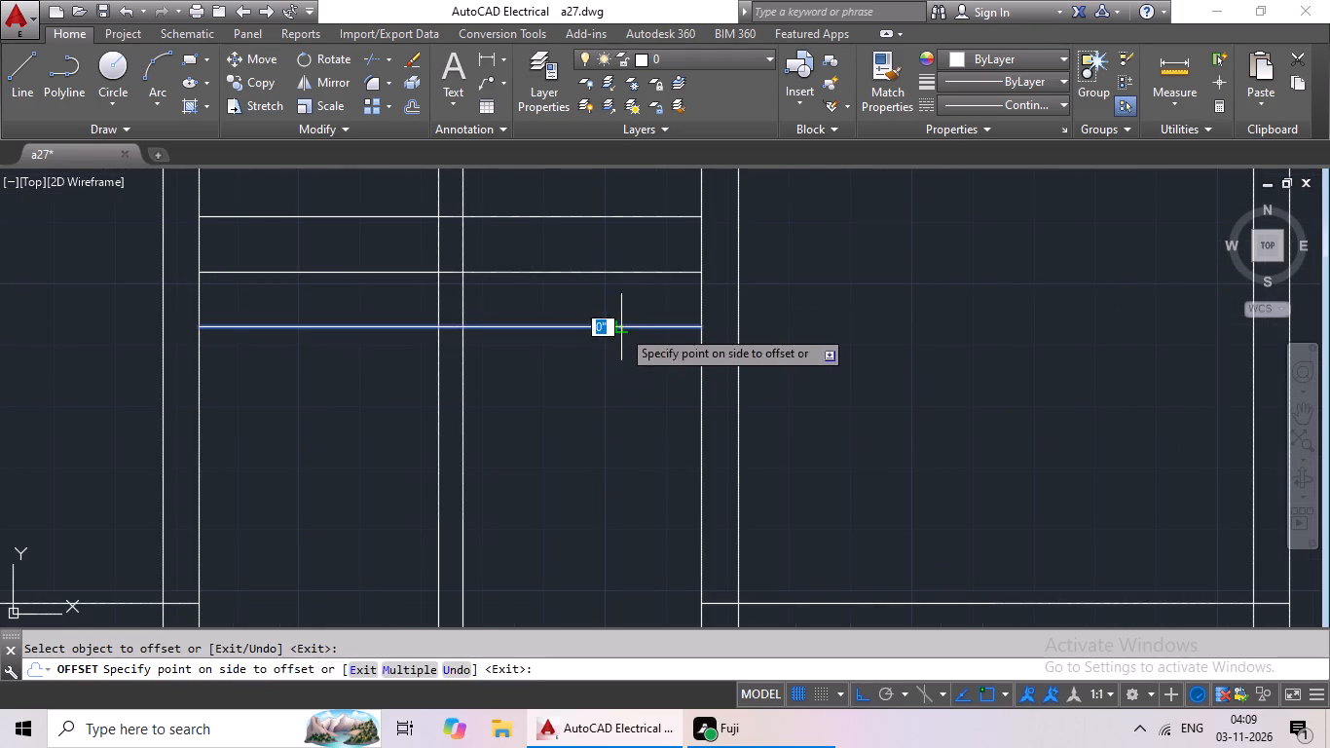
{"action": "left_click_drag", "start_coordinate": [621, 331], "coordinate": [621, 337]}
{"action": "left_click", "coordinate": [618, 361]}
{"action": "left_click", "coordinate": [620, 383]}
{"action": "left_click", "coordinate": [622, 405]}
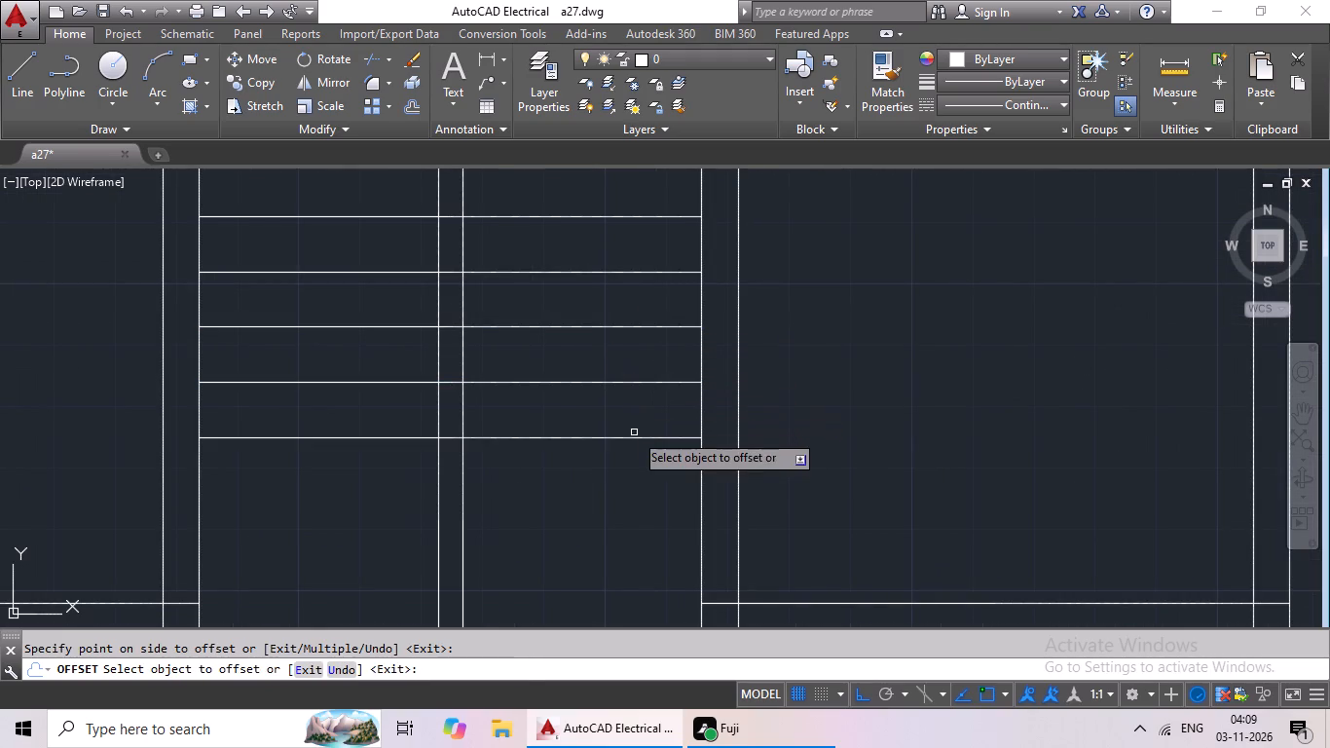
{"action": "left_click_drag", "start_coordinate": [634, 438], "coordinate": [634, 468]}
{"action": "left_click", "coordinate": [633, 477]}
Add three more tread lines below the sixth one by successive 9" offsets.
{"action": "middle_click_drag", "start_coordinate": [653, 430], "coordinate": [650, 228]}
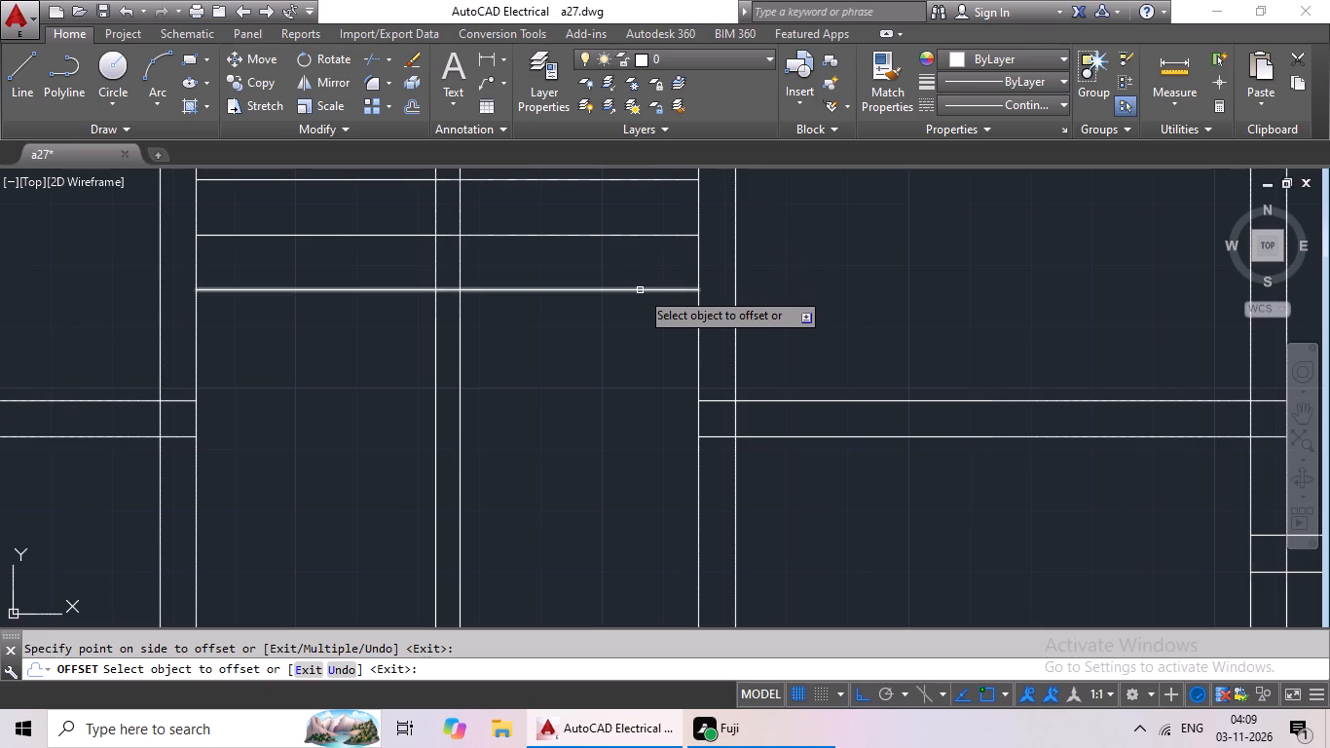
{"action": "left_click_drag", "start_coordinate": [628, 287], "coordinate": [628, 296]}
{"action": "left_click", "coordinate": [634, 349]}
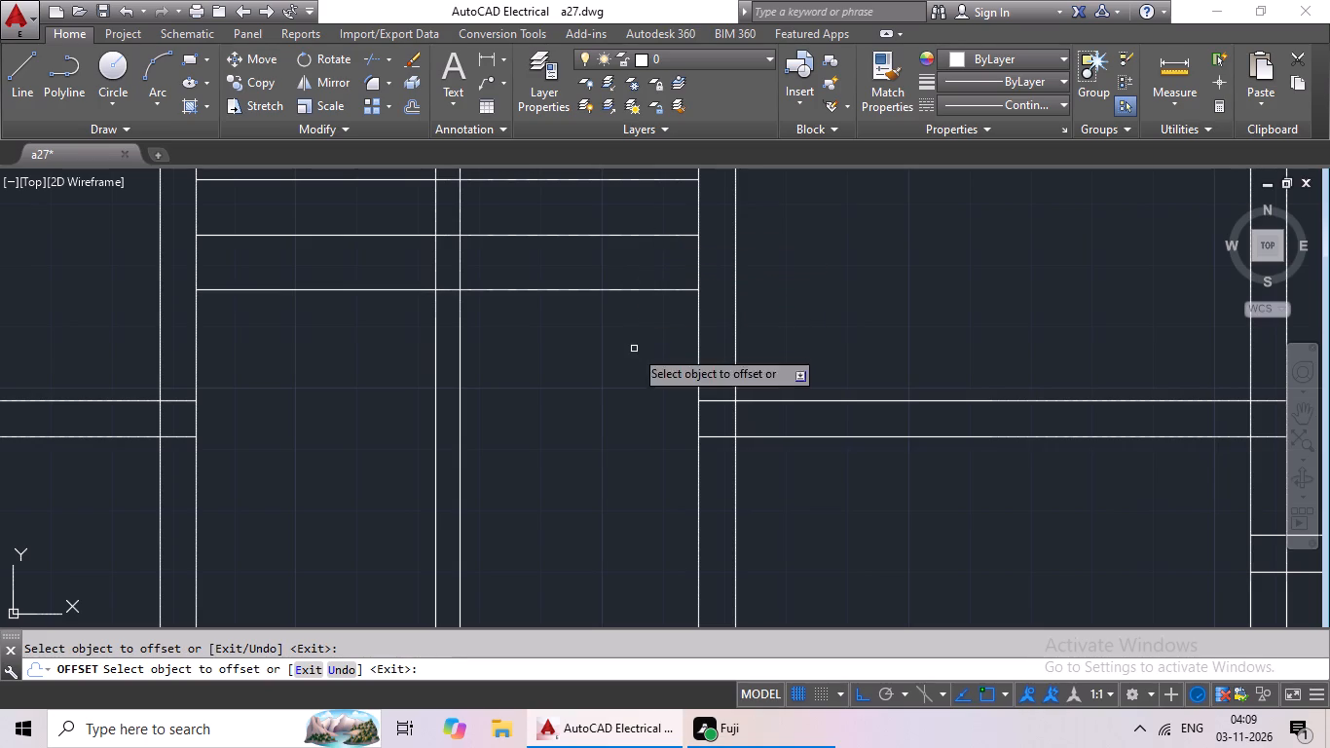
{"action": "left_click", "coordinate": [632, 288]}
{"action": "left_click", "coordinate": [640, 338]}
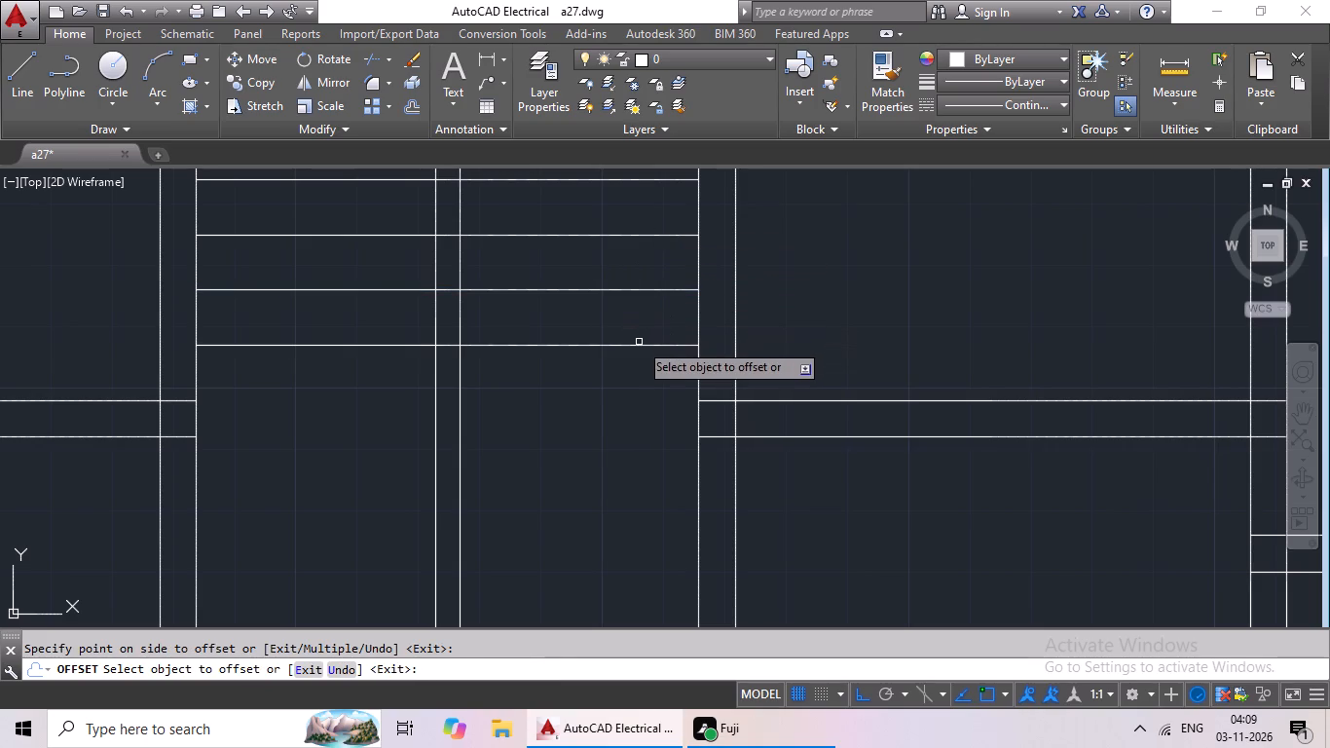
{"action": "left_click", "coordinate": [638, 344]}
{"action": "left_click", "coordinate": [630, 383]}
{"action": "left_click", "coordinate": [620, 403]}
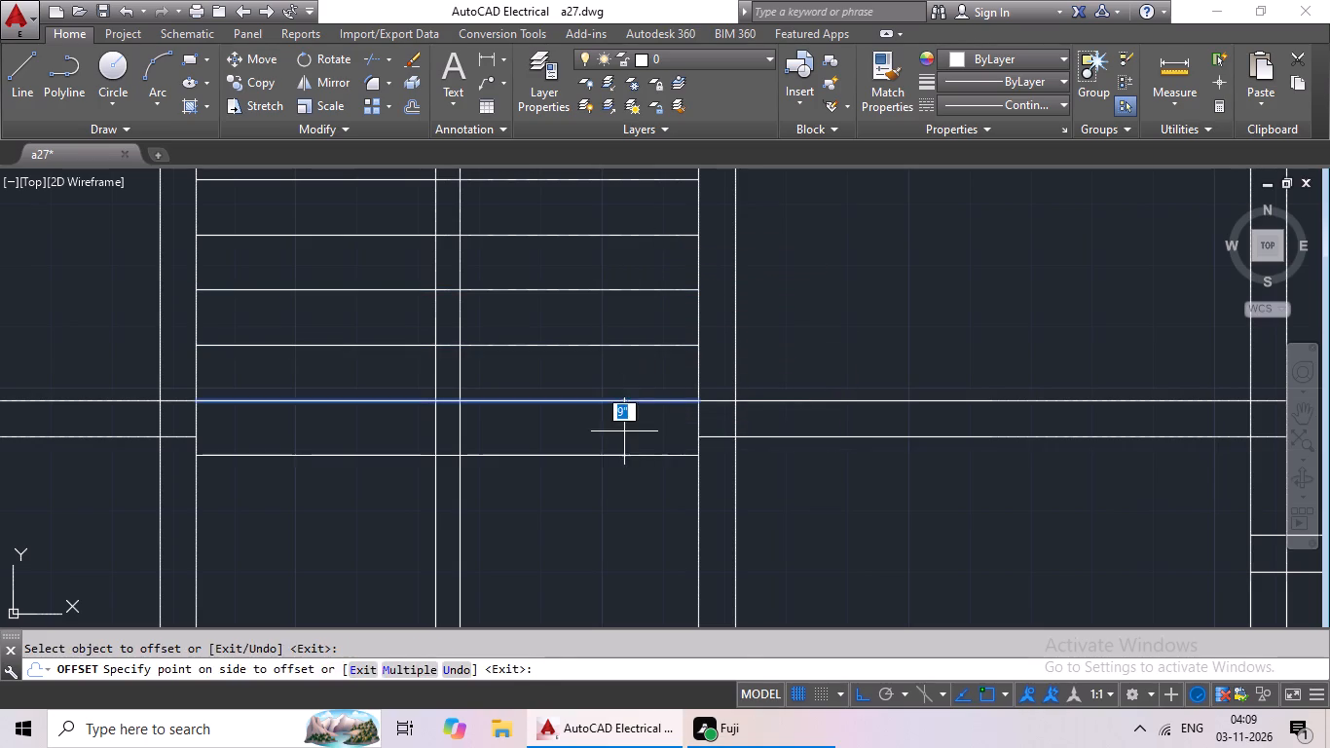
{"action": "left_click", "coordinate": [624, 431]}
Offset the lowest tread line 9" down three more times to complete twelve tread lines below the landing edge.
{"action": "left_click", "coordinate": [620, 455]}
{"action": "left_click", "coordinate": [628, 512]}
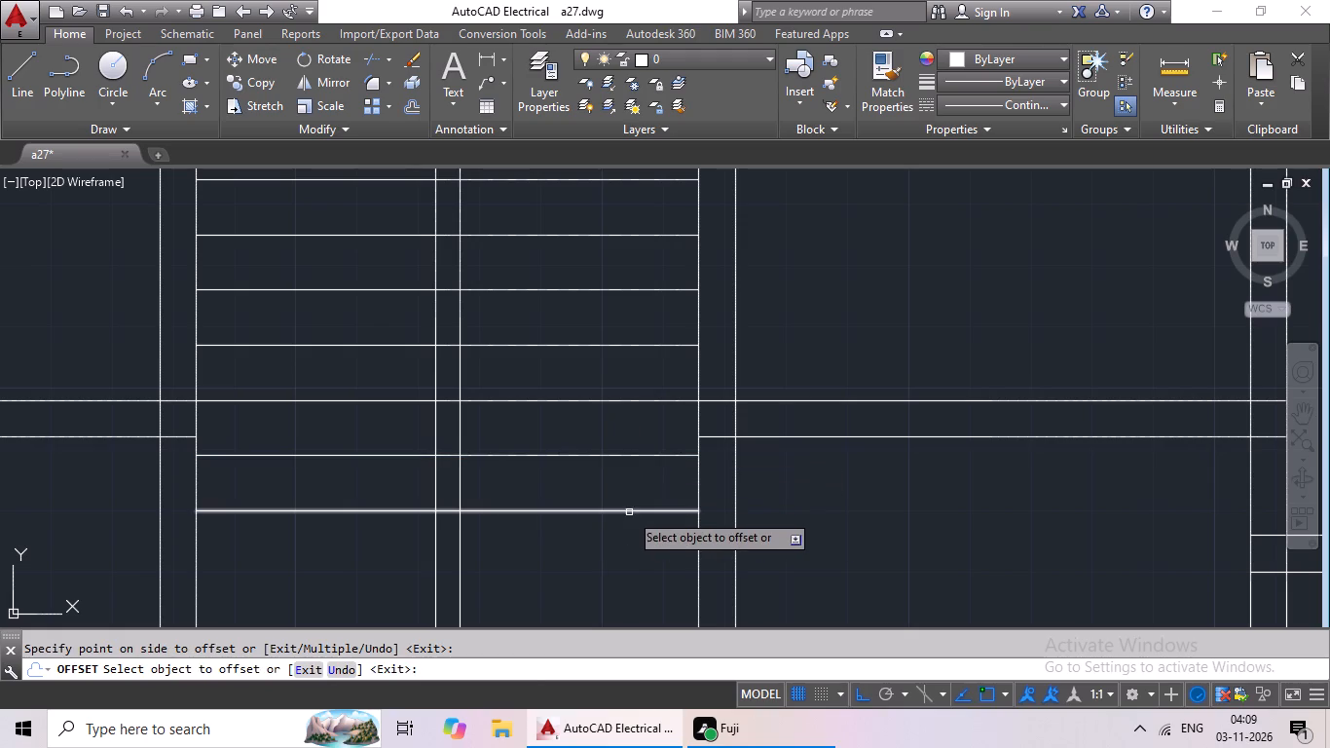
{"action": "left_click", "coordinate": [629, 511]}
{"action": "left_click", "coordinate": [629, 536]}
{"action": "middle_click_drag", "start_coordinate": [627, 514], "coordinate": [610, 308]}
{"action": "scroll", "coordinate": [629, 364], "scroll_direction": "down", "scroll_amount": 1}
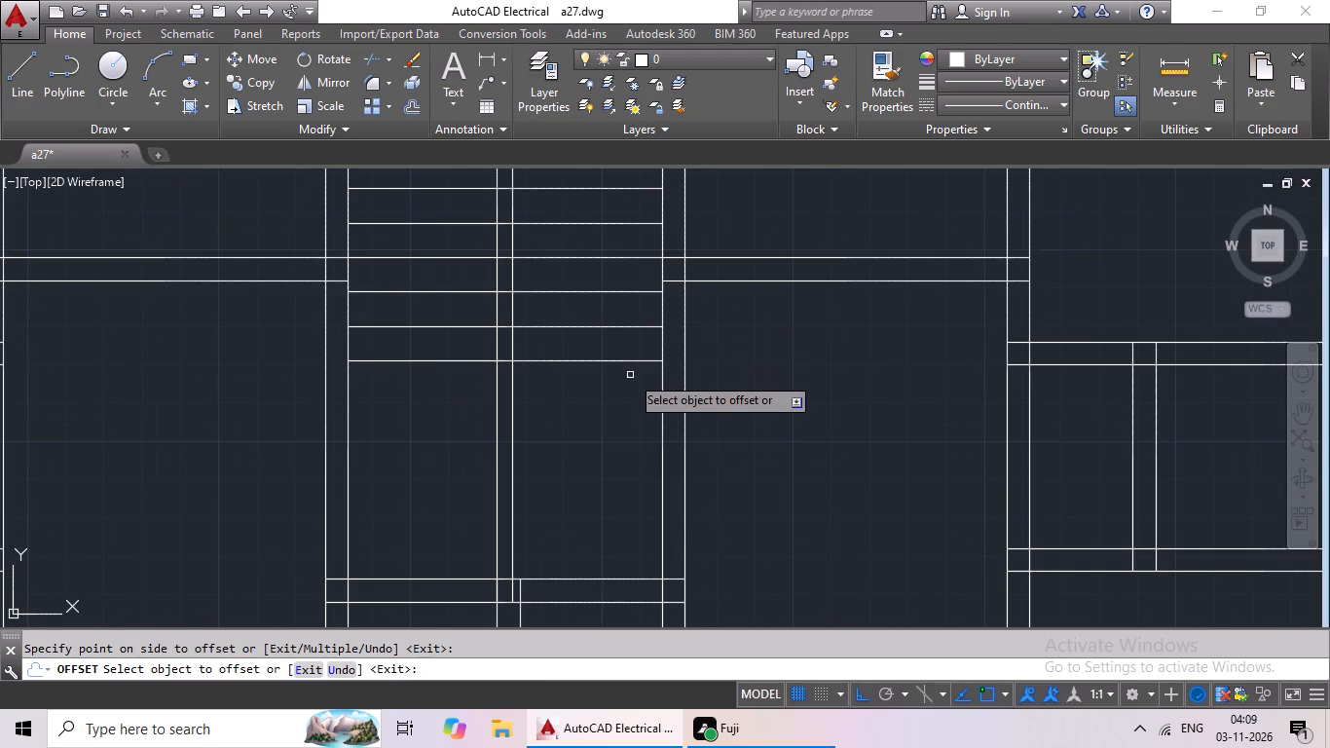
{"action": "left_click", "coordinate": [625, 361]}
{"action": "left_click", "coordinate": [625, 388]}
{"action": "scroll", "coordinate": [647, 393], "scroll_direction": "down", "scroll_amount": 4}
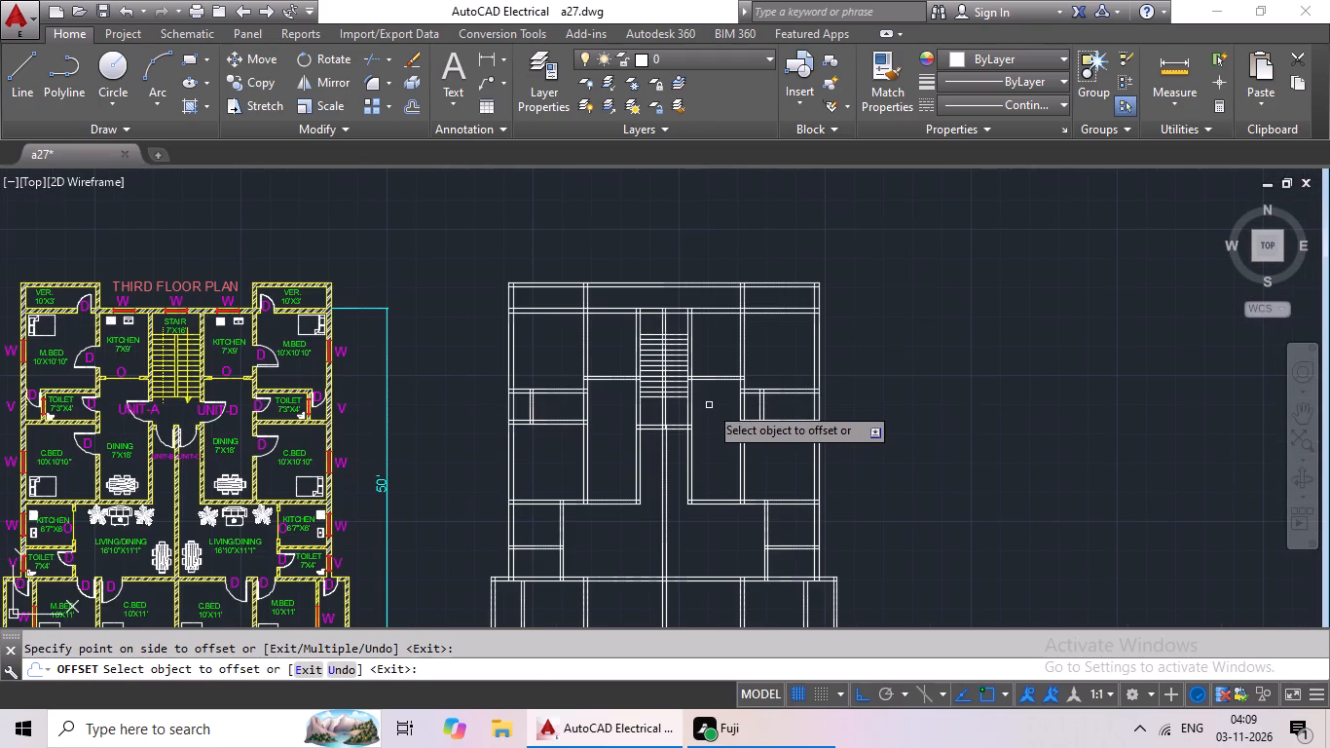
{"action": "scroll", "coordinate": [698, 416], "scroll_direction": "up", "scroll_amount": 3}
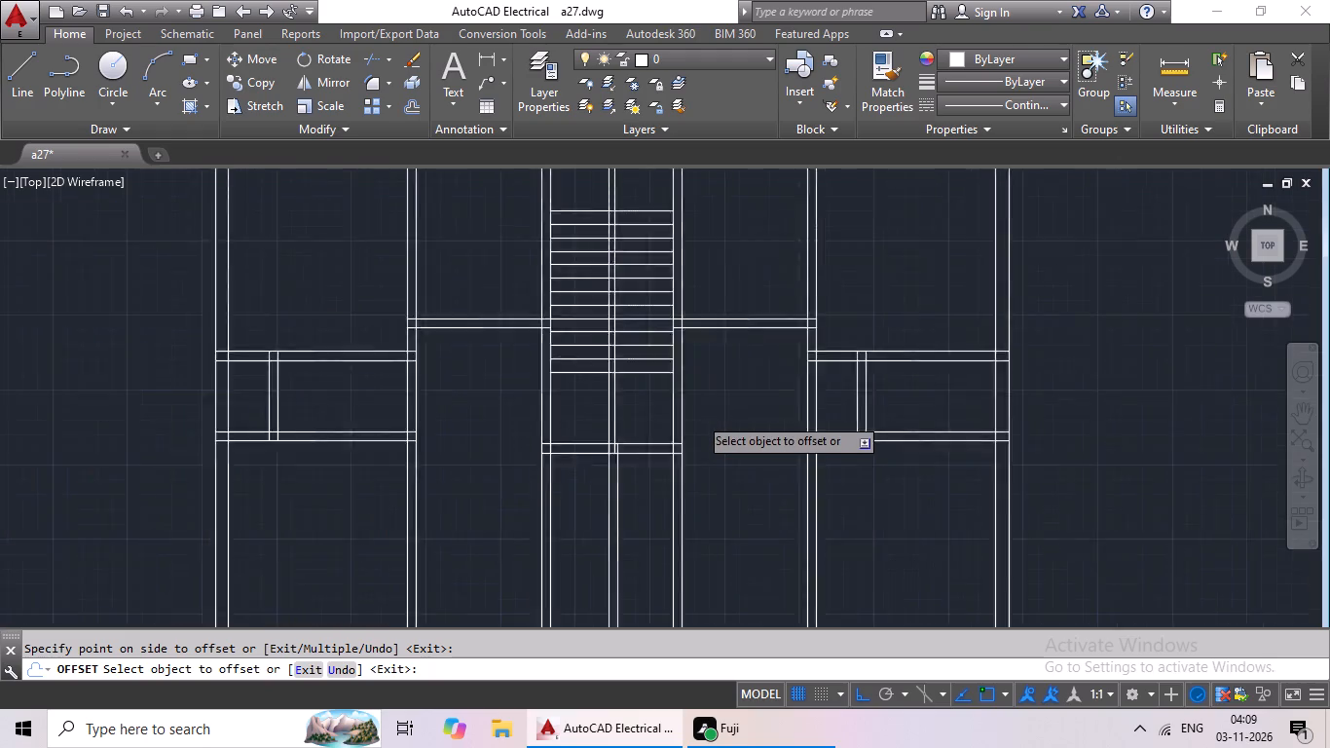
{"action": "key", "text": "Escape"}
{"action": "key", "text": "Escape"}
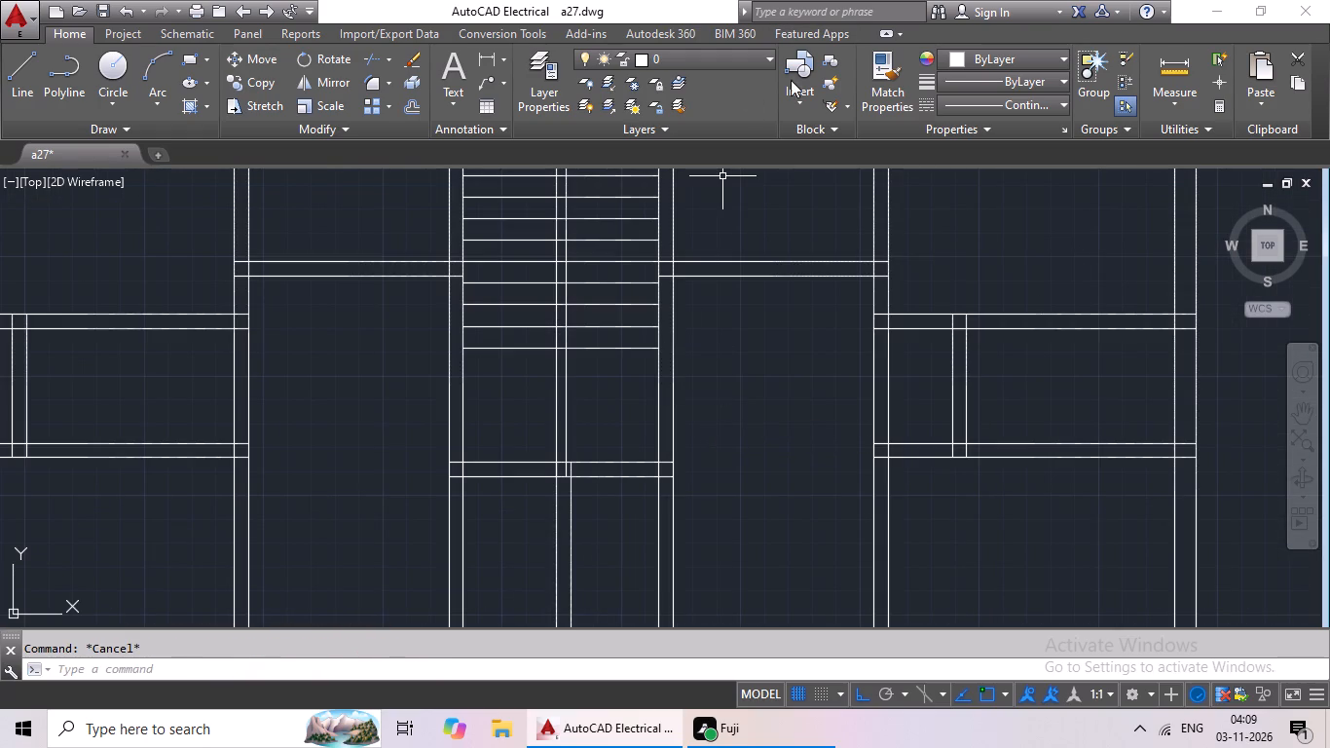
Check the distance between the last tread line and the wall below the stair with a linear dimension.
{"action": "left_click_drag", "start_coordinate": [493, 56], "coordinate": [492, 69]}
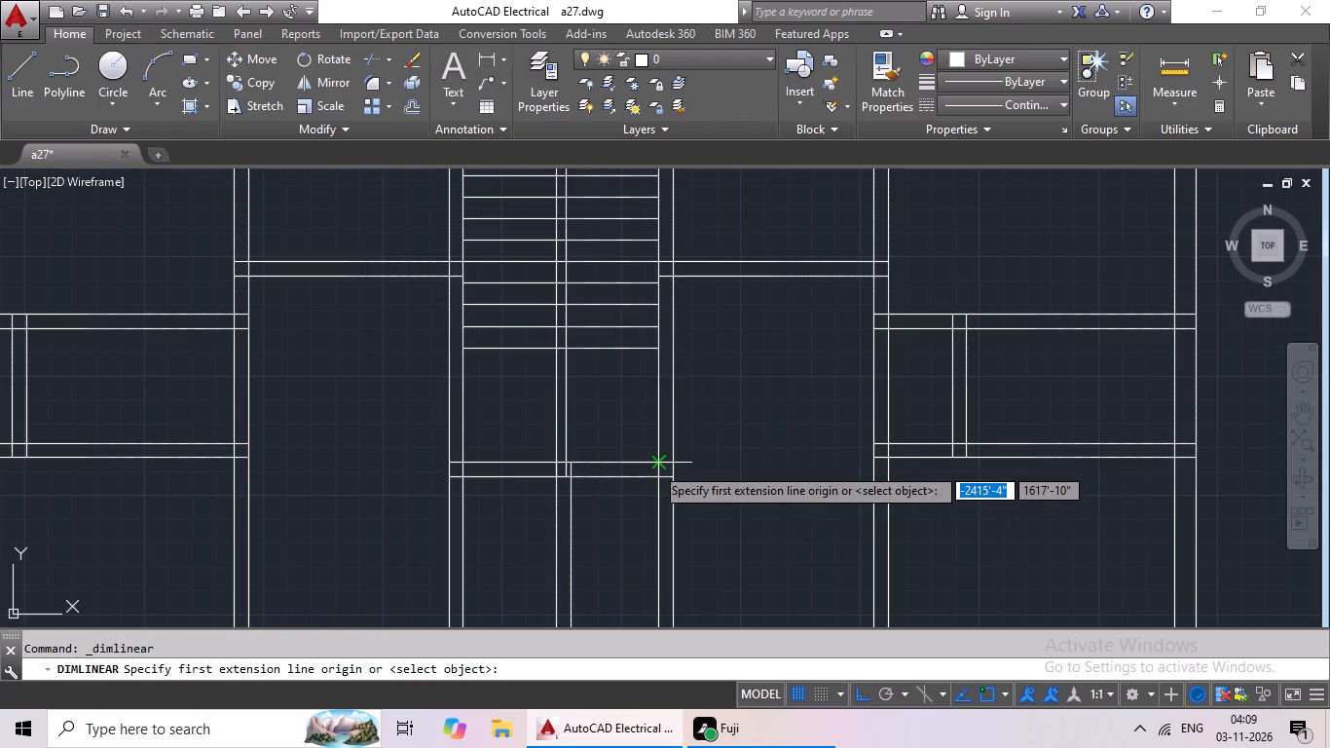
{"action": "left_click", "coordinate": [654, 465]}
{"action": "left_click", "coordinate": [661, 355]}
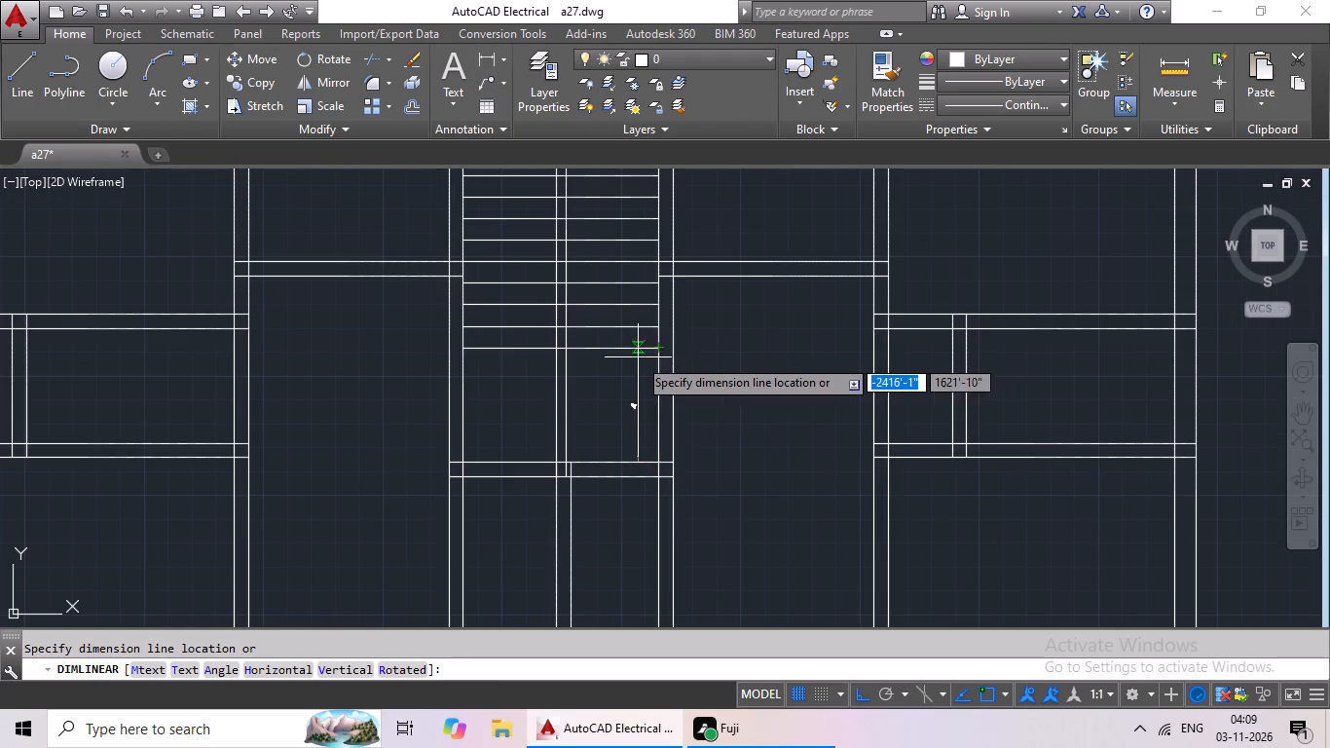
{"action": "scroll", "coordinate": [638, 357], "scroll_direction": "up", "scroll_amount": 2}
{"action": "key", "text": "Escape"}
Trim the stair's two divider lines above the landing edge and below the last tread line.
{"action": "scroll", "coordinate": [639, 353], "scroll_direction": "down", "scroll_amount": 3}
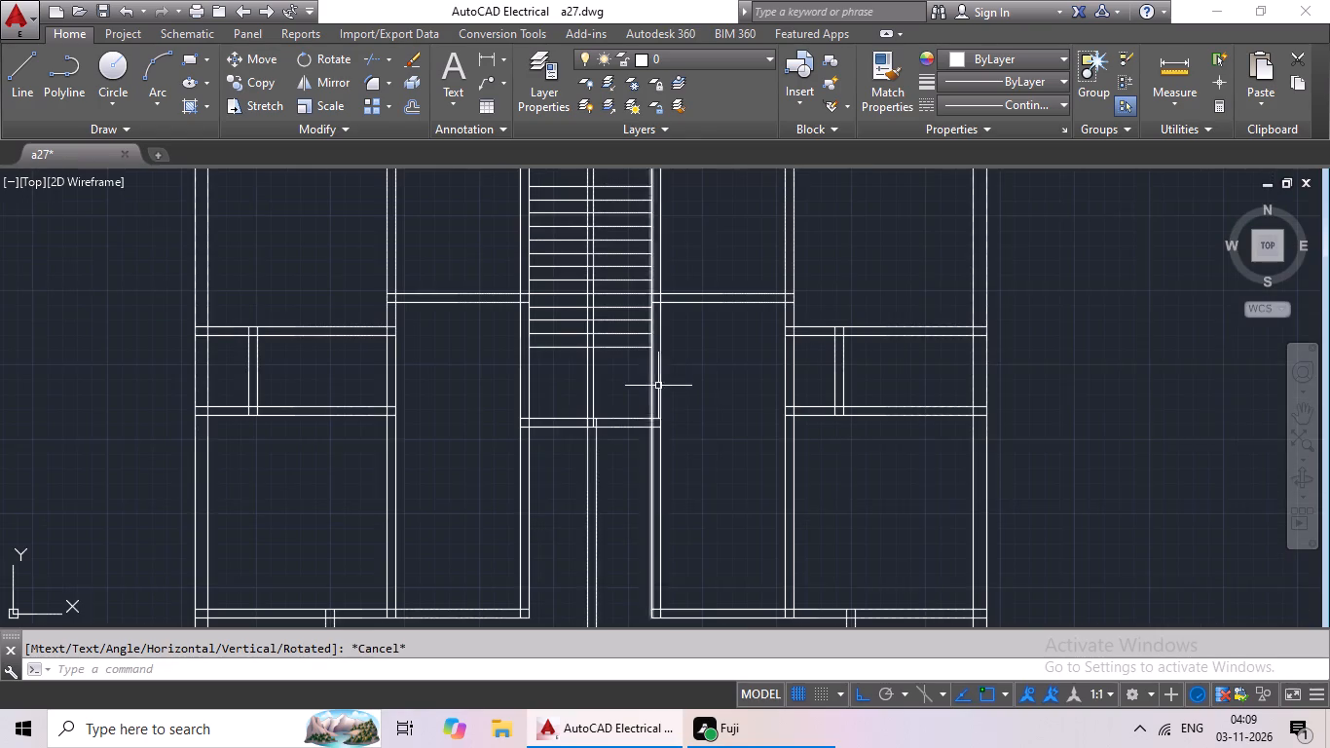
{"action": "middle_click_drag", "start_coordinate": [698, 394], "coordinate": [728, 355]}
{"action": "key", "text": "Escape"}
{"action": "middle_click_drag", "start_coordinate": [736, 363], "coordinate": [695, 430]}
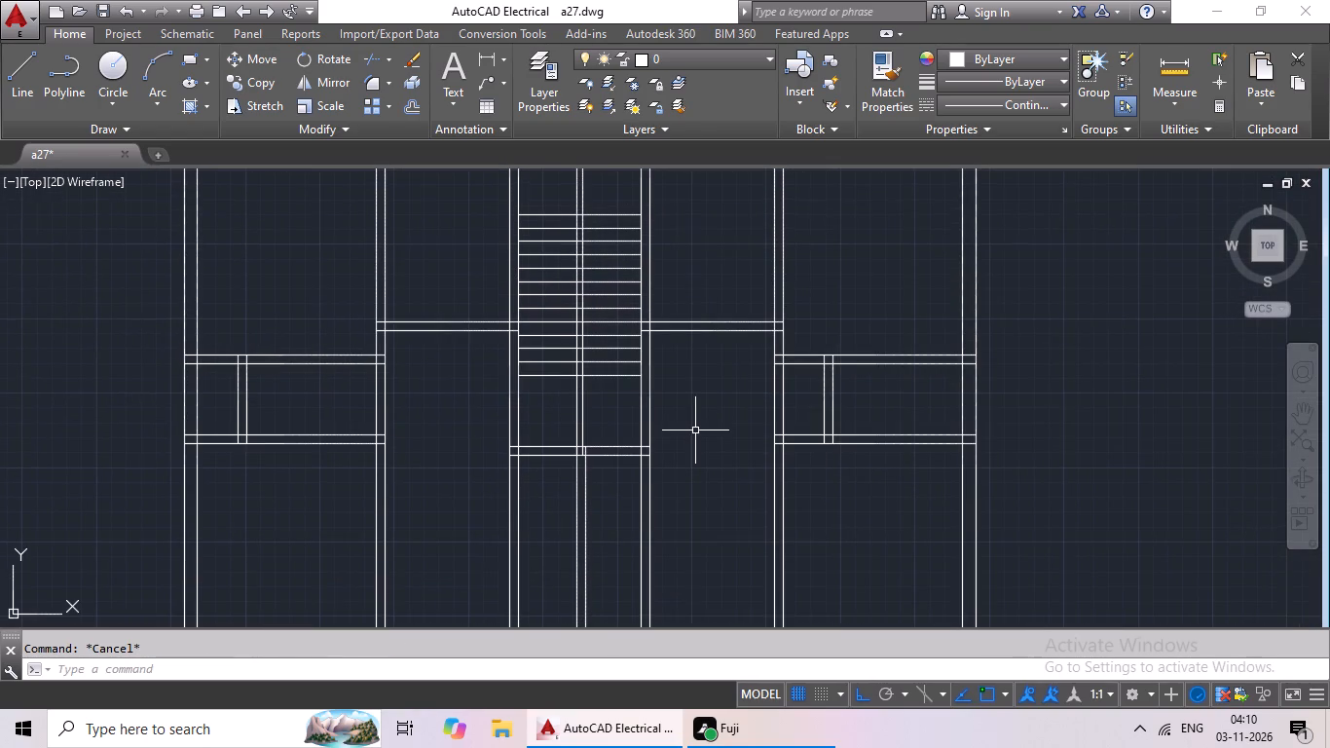
{"action": "middle_click_drag", "start_coordinate": [694, 433], "coordinate": [672, 500]}
{"action": "key", "text": "Escape"}
{"action": "key", "text": "Escape"}
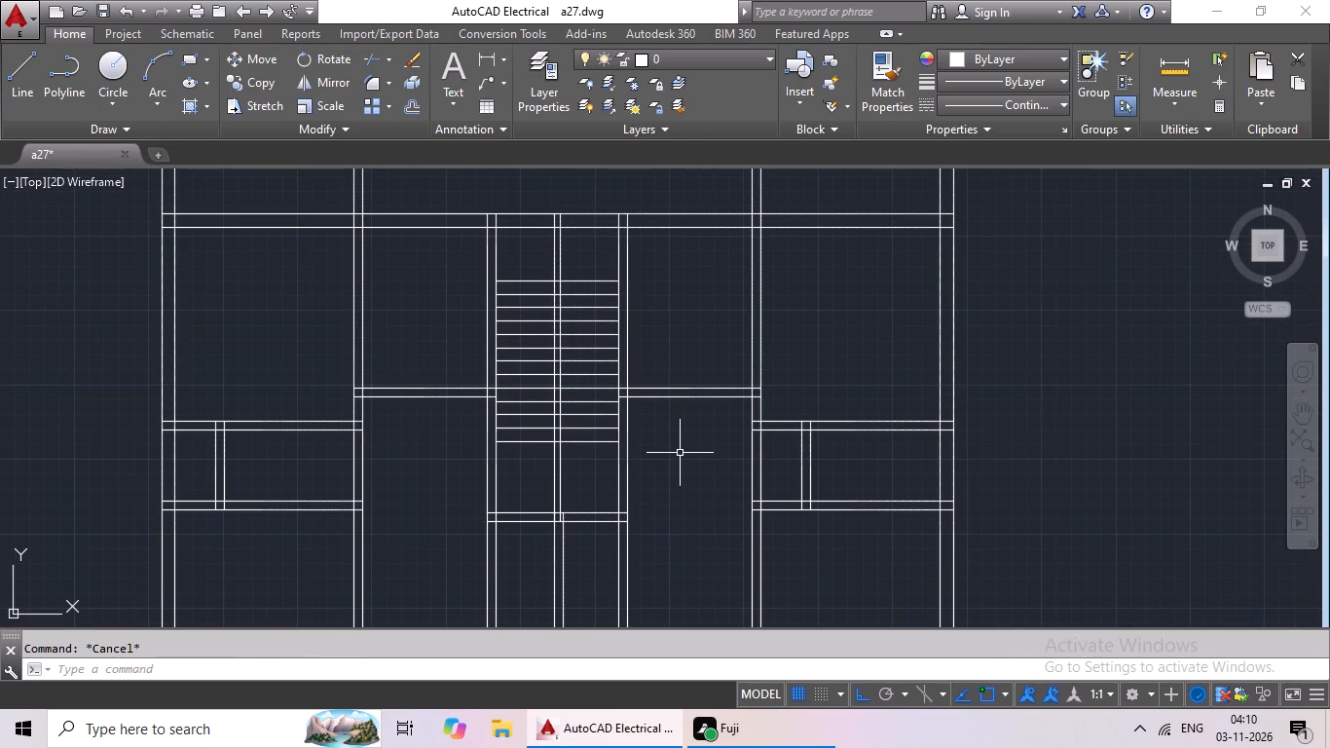
{"action": "key", "text": "t"}
{"action": "key", "text": "r"}
{"action": "key", "text": "space"}
{"action": "key", "text": "space"}
{"action": "scroll", "coordinate": [557, 248], "scroll_direction": "up", "scroll_amount": 2}
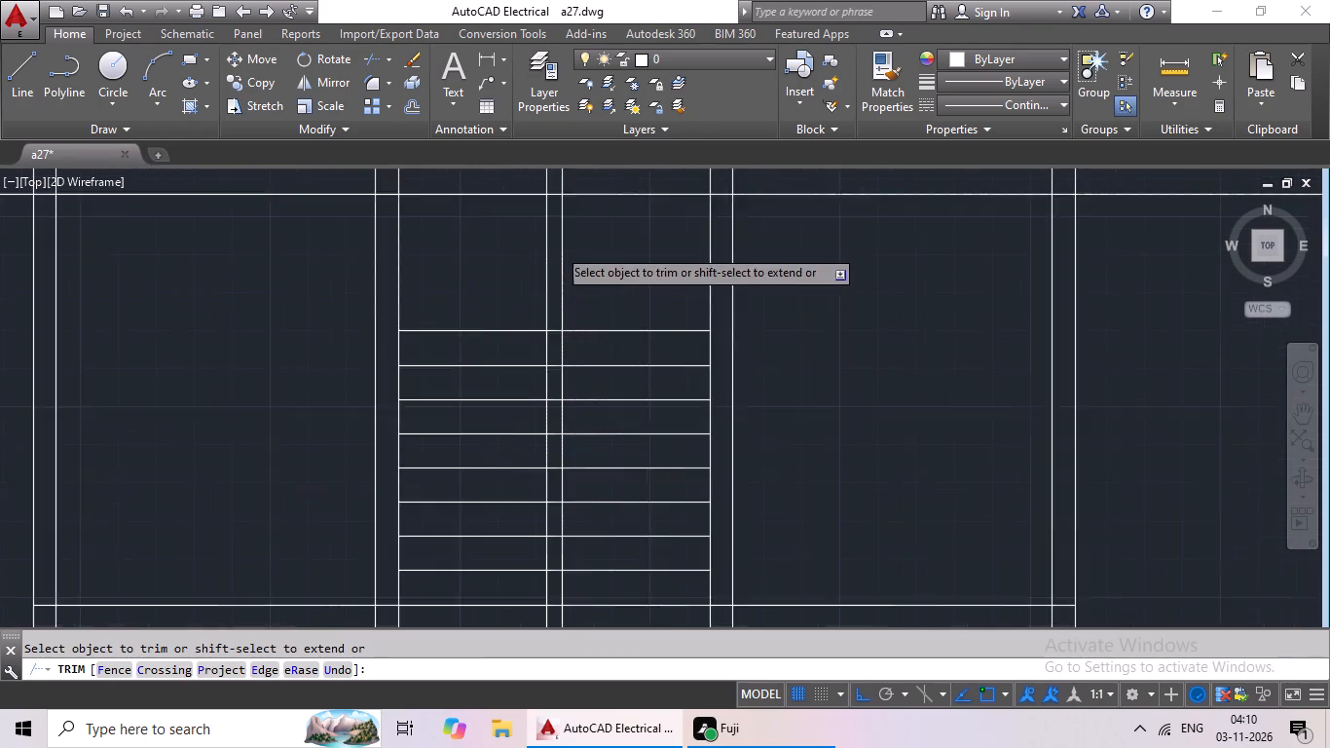
{"action": "scroll", "coordinate": [557, 247], "scroll_direction": "up", "scroll_amount": 1}
{"action": "left_click_drag", "start_coordinate": [645, 254], "coordinate": [504, 337]}
{"action": "left_click", "coordinate": [504, 337]}
{"action": "scroll", "coordinate": [551, 299], "scroll_direction": "down", "scroll_amount": 3}
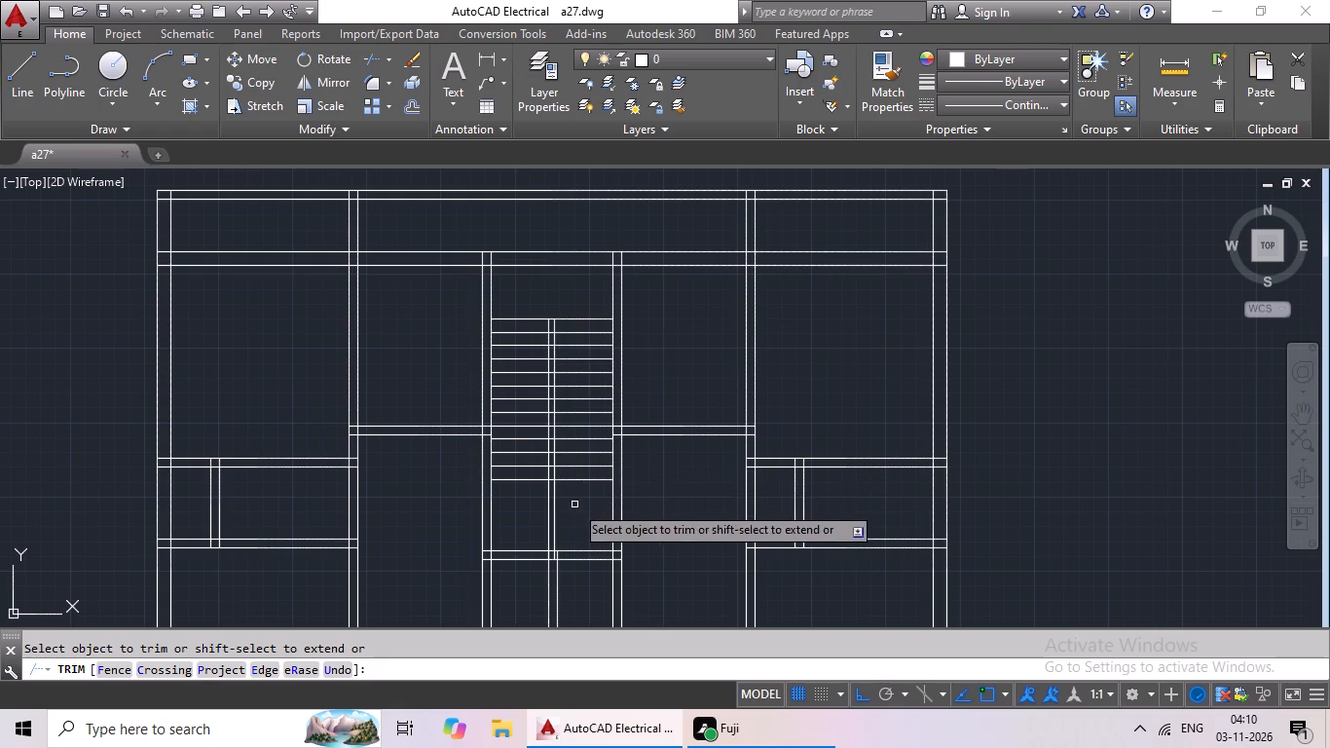
{"action": "middle_click_drag", "start_coordinate": [574, 505], "coordinate": [597, 407]}
{"action": "scroll", "coordinate": [588, 442], "scroll_direction": "up", "scroll_amount": 3}
{"action": "left_click_drag", "start_coordinate": [648, 396], "coordinate": [478, 467]}
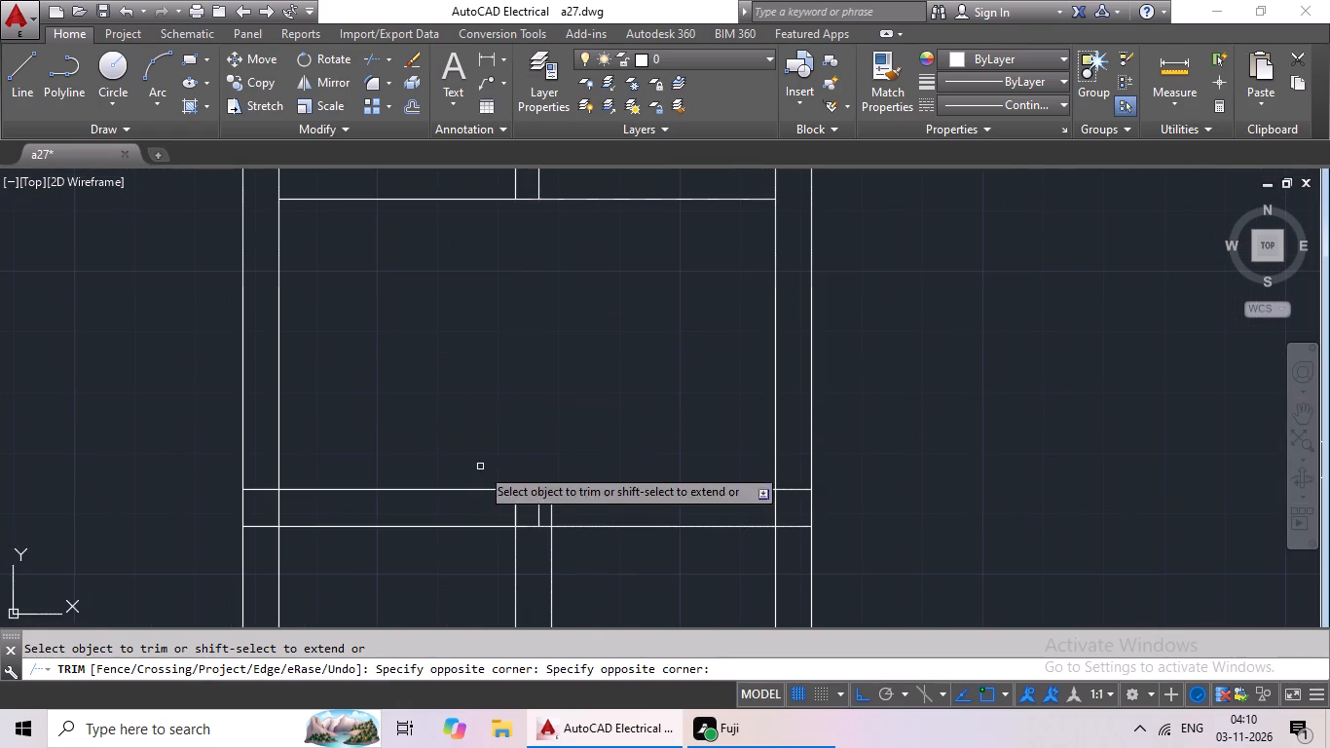
Trim the lower seven intermediate tread lines out of the gap between the stair's two divider lines, keeping the last tread line whole.
{"action": "scroll", "coordinate": [584, 415], "scroll_direction": "down", "scroll_amount": 2}
{"action": "middle_click_drag", "start_coordinate": [586, 408], "coordinate": [580, 431]}
{"action": "middle_click_drag", "start_coordinate": [569, 384], "coordinate": [557, 473]}
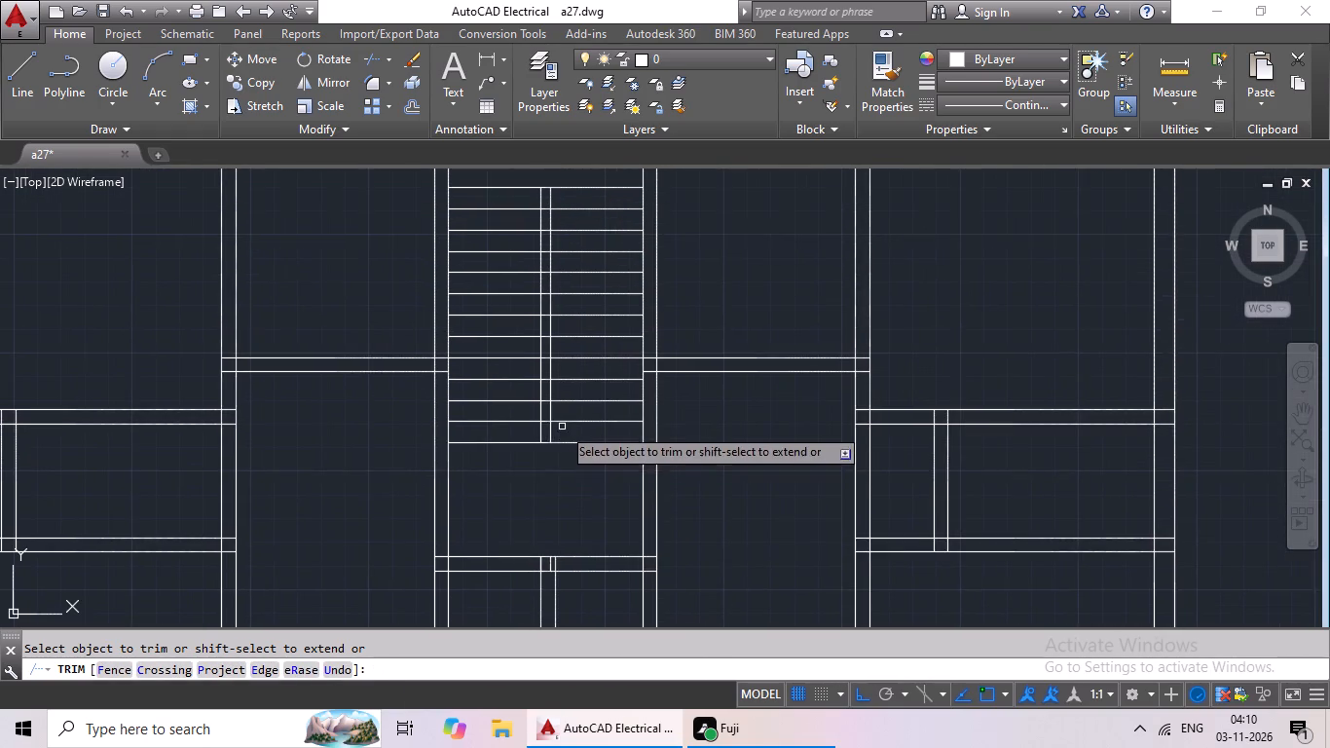
{"action": "scroll", "coordinate": [562, 427], "scroll_direction": "up", "scroll_amount": 5}
{"action": "left_click_drag", "start_coordinate": [522, 378], "coordinate": [523, 544]}
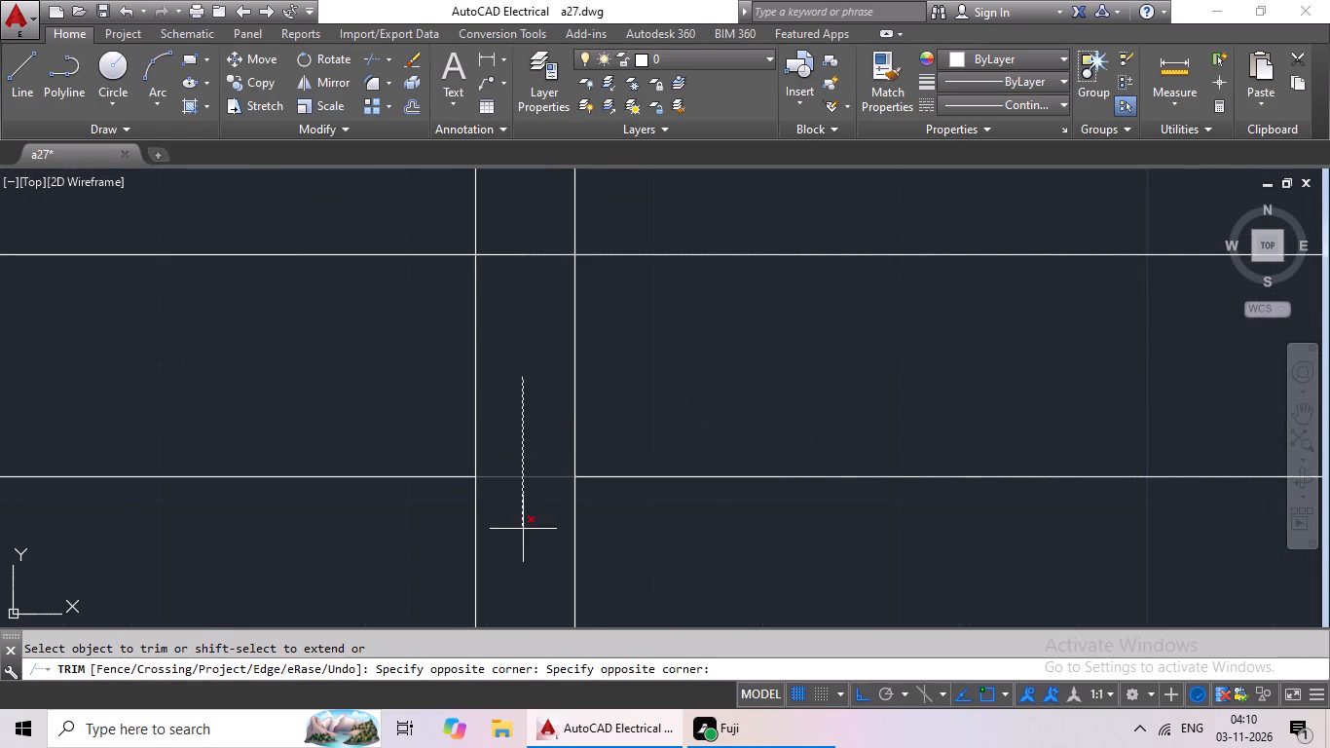
{"action": "left_click_drag", "start_coordinate": [523, 544], "coordinate": [523, 552]}
{"action": "left_click", "coordinate": [524, 550]}
{"action": "left_click_drag", "start_coordinate": [517, 225], "coordinate": [521, 523]}
{"action": "left_click", "coordinate": [527, 515]}
{"action": "middle_click_drag", "start_coordinate": [538, 455], "coordinate": [538, 524]}
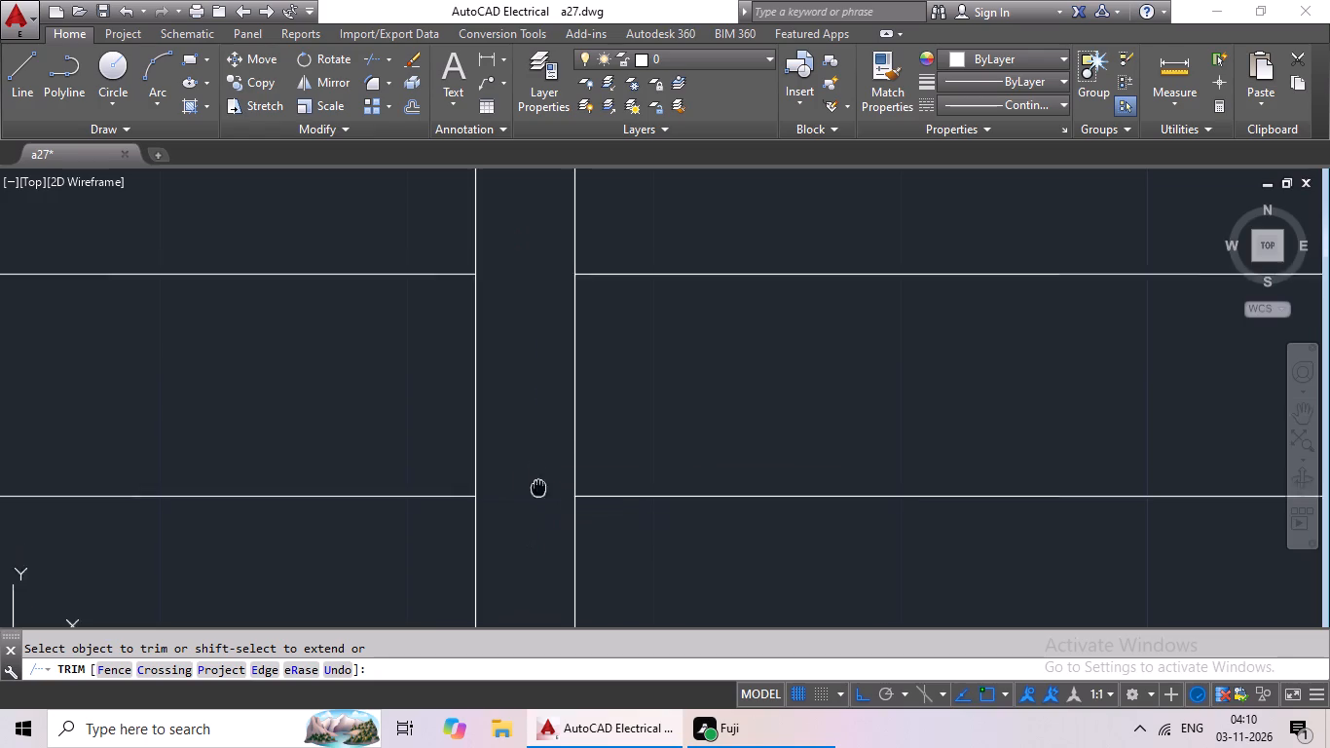
{"action": "middle_click_drag", "start_coordinate": [538, 524], "coordinate": [512, 742]}
{"action": "left_click_drag", "start_coordinate": [529, 274], "coordinate": [486, 510]}
{"action": "left_click", "coordinate": [488, 505]}
{"action": "middle_click_drag", "start_coordinate": [468, 419], "coordinate": [480, 698]}
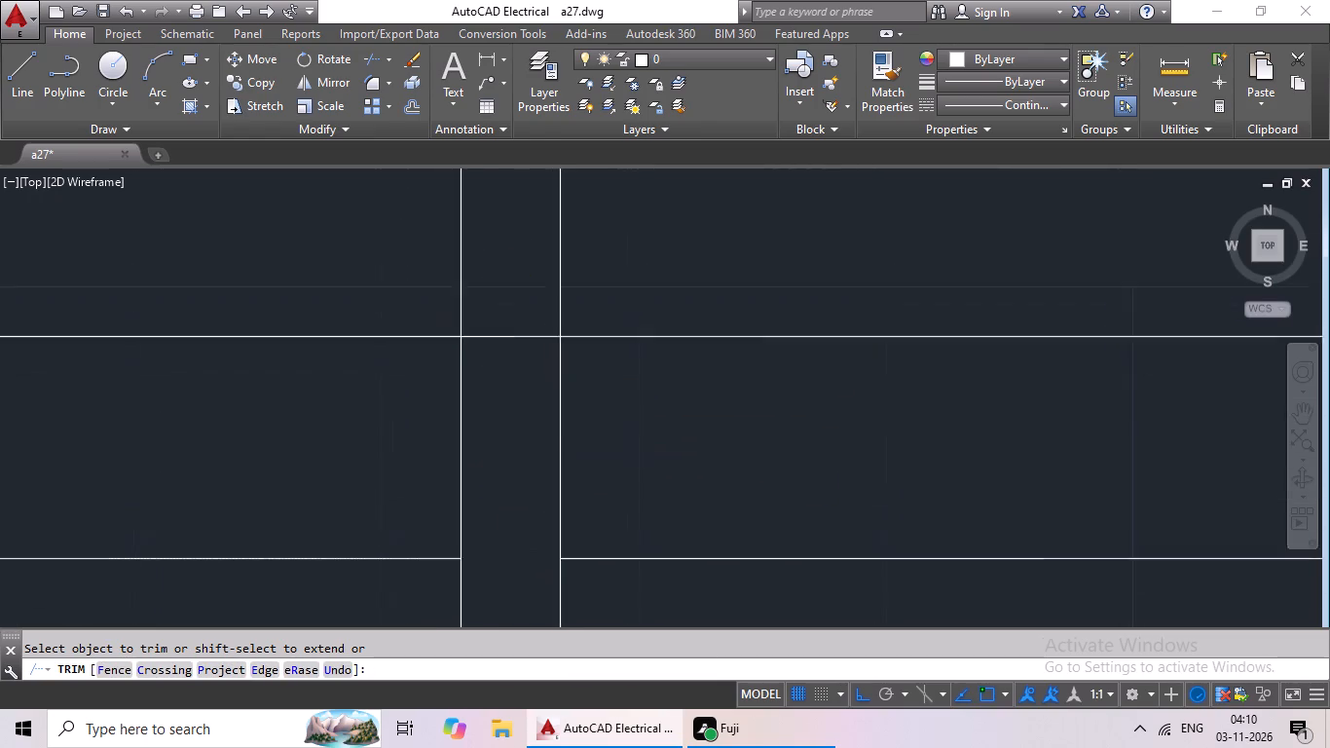
{"action": "middle_click_drag", "start_coordinate": [480, 698], "coordinate": [482, 741]}
{"action": "left_click_drag", "start_coordinate": [532, 189], "coordinate": [499, 548]}
{"action": "left_click", "coordinate": [499, 547]}
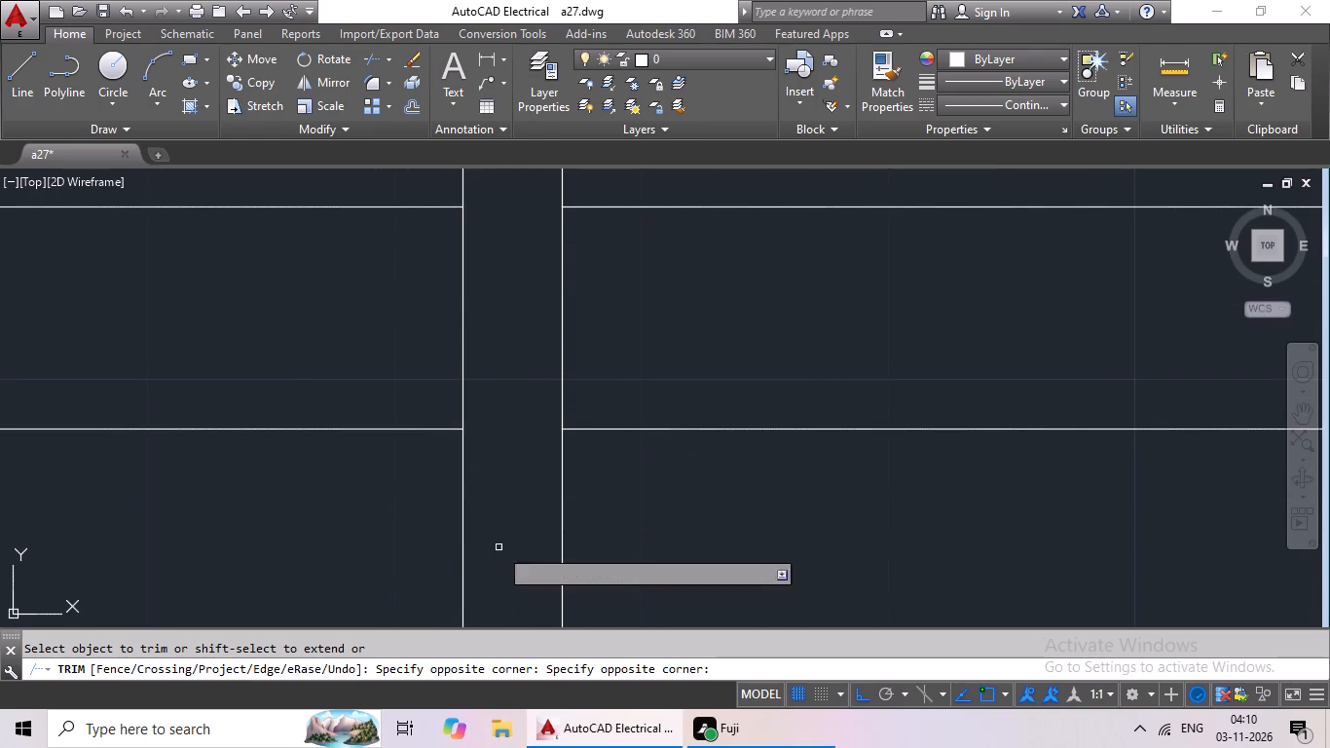
{"action": "middle_click_drag", "start_coordinate": [524, 289], "coordinate": [462, 747]}
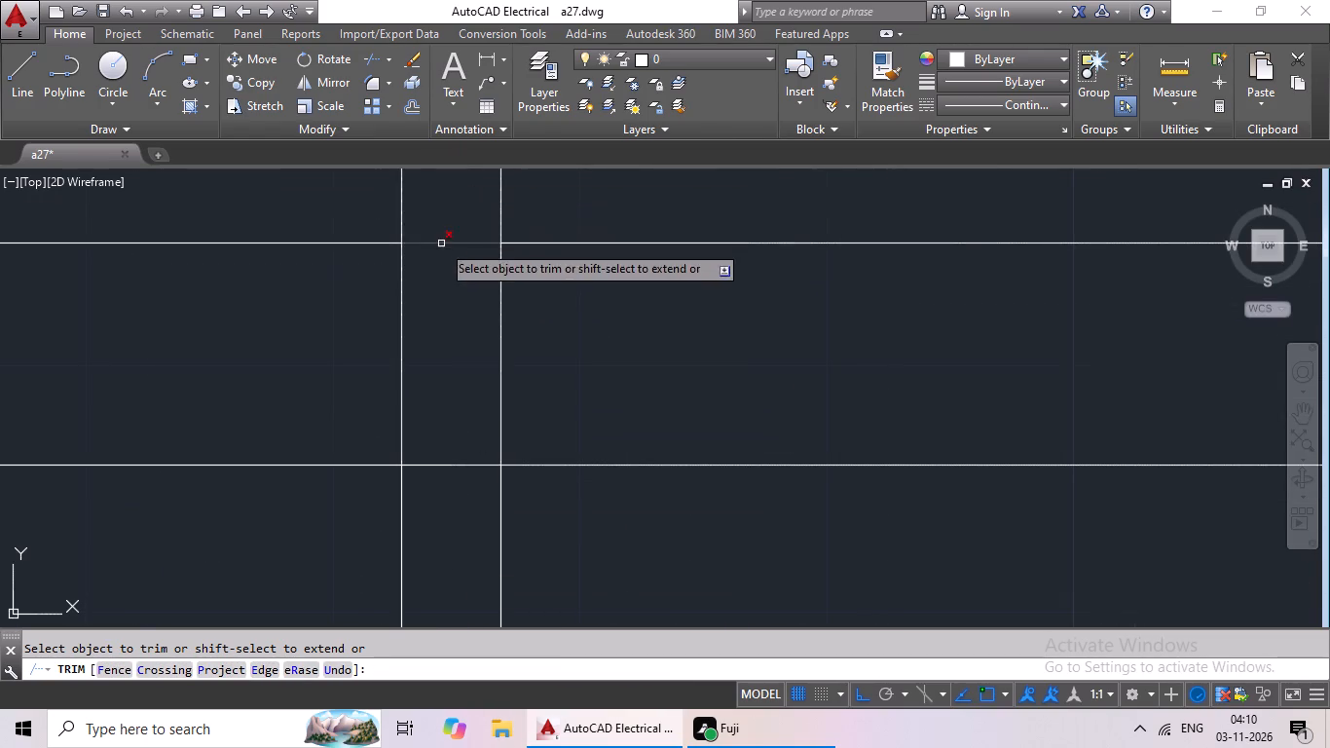
{"action": "left_click_drag", "start_coordinate": [458, 214], "coordinate": [441, 567]}
{"action": "left_click", "coordinate": [440, 567]}
Trim the remaining four upper tread lines out of the gap between the divider lines, leaving the landing edge whole.
{"action": "scroll", "coordinate": [500, 403], "scroll_direction": "down", "scroll_amount": 2}
{"action": "middle_click_drag", "start_coordinate": [500, 402], "coordinate": [499, 580]}
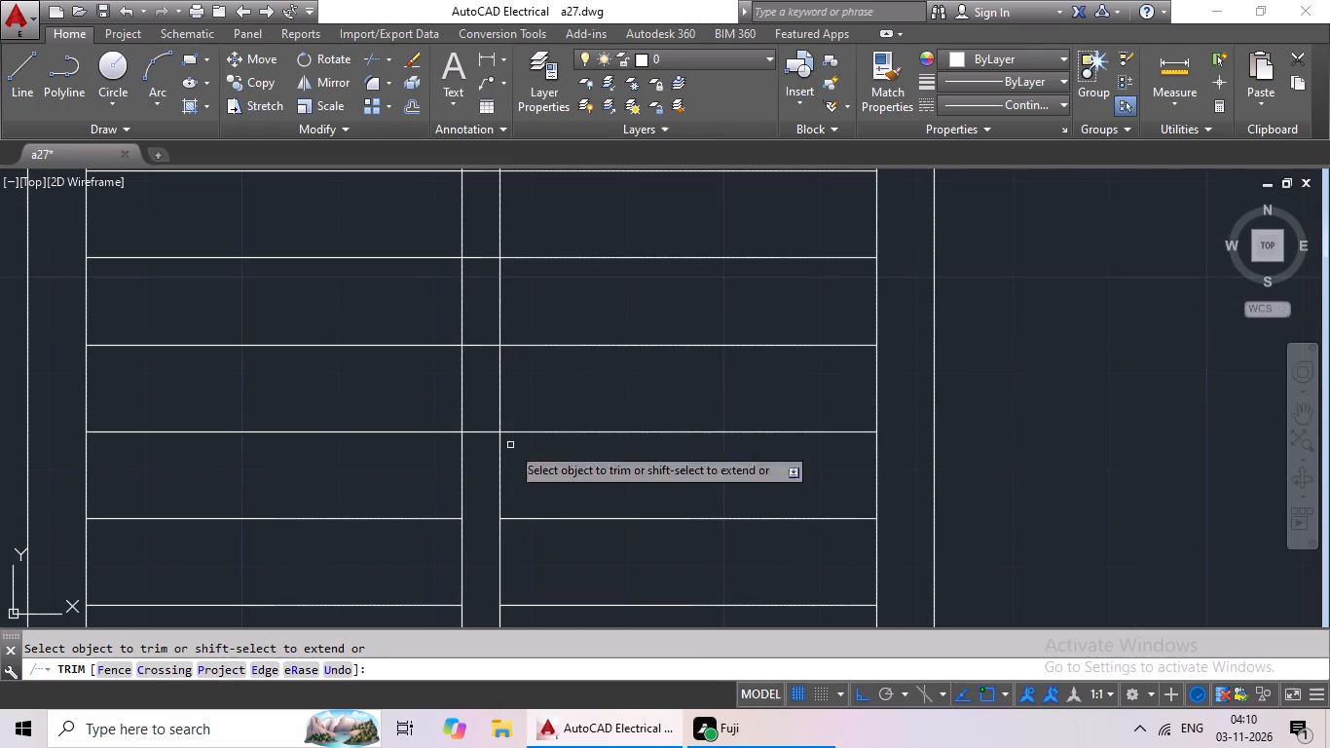
{"action": "left_click_drag", "start_coordinate": [481, 243], "coordinate": [475, 488]}
{"action": "middle_click_drag", "start_coordinate": [592, 309], "coordinate": [580, 458]}
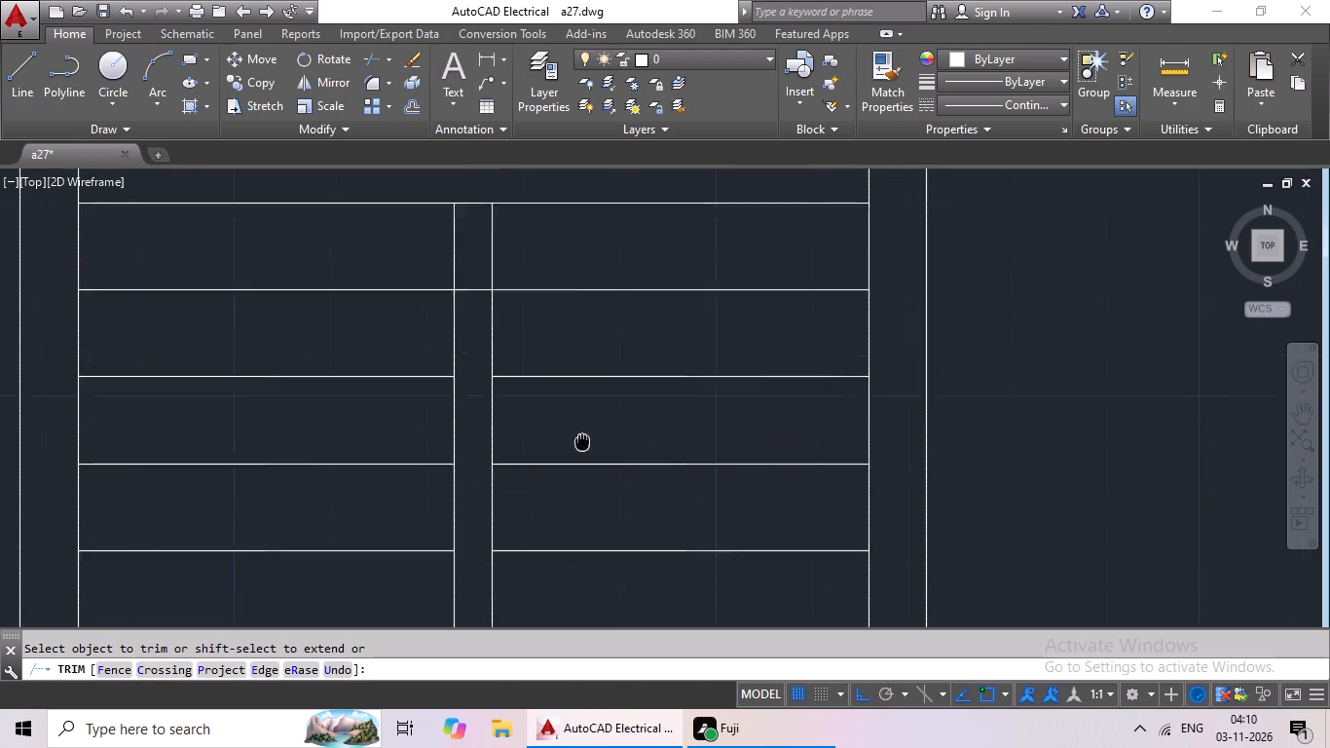
{"action": "middle_click_drag", "start_coordinate": [580, 458], "coordinate": [575, 522]}
{"action": "left_click_drag", "start_coordinate": [463, 320], "coordinate": [480, 487]}
{"action": "left_click", "coordinate": [479, 482]}
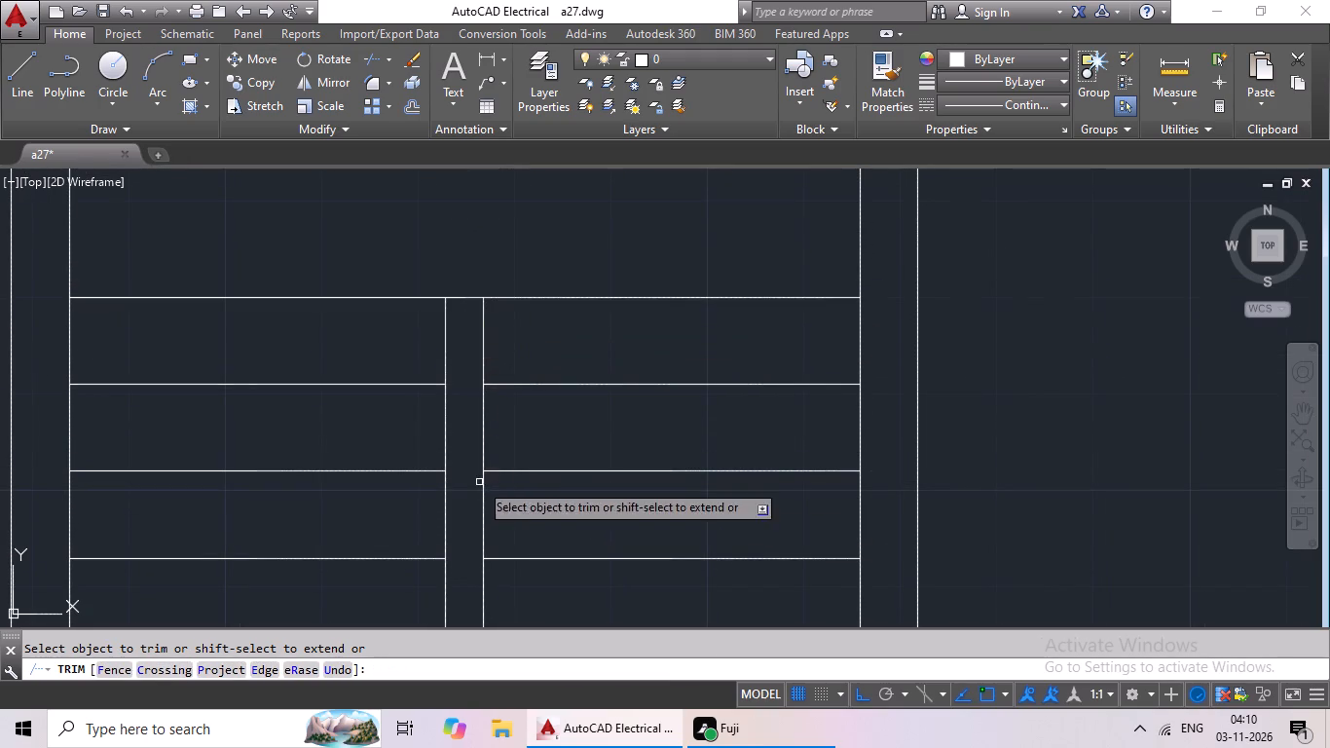
{"action": "scroll", "coordinate": [554, 352], "scroll_direction": "down", "scroll_amount": 3}
{"action": "middle_click_drag", "start_coordinate": [691, 417], "coordinate": [720, 335]}
{"action": "key", "text": "Escape"}
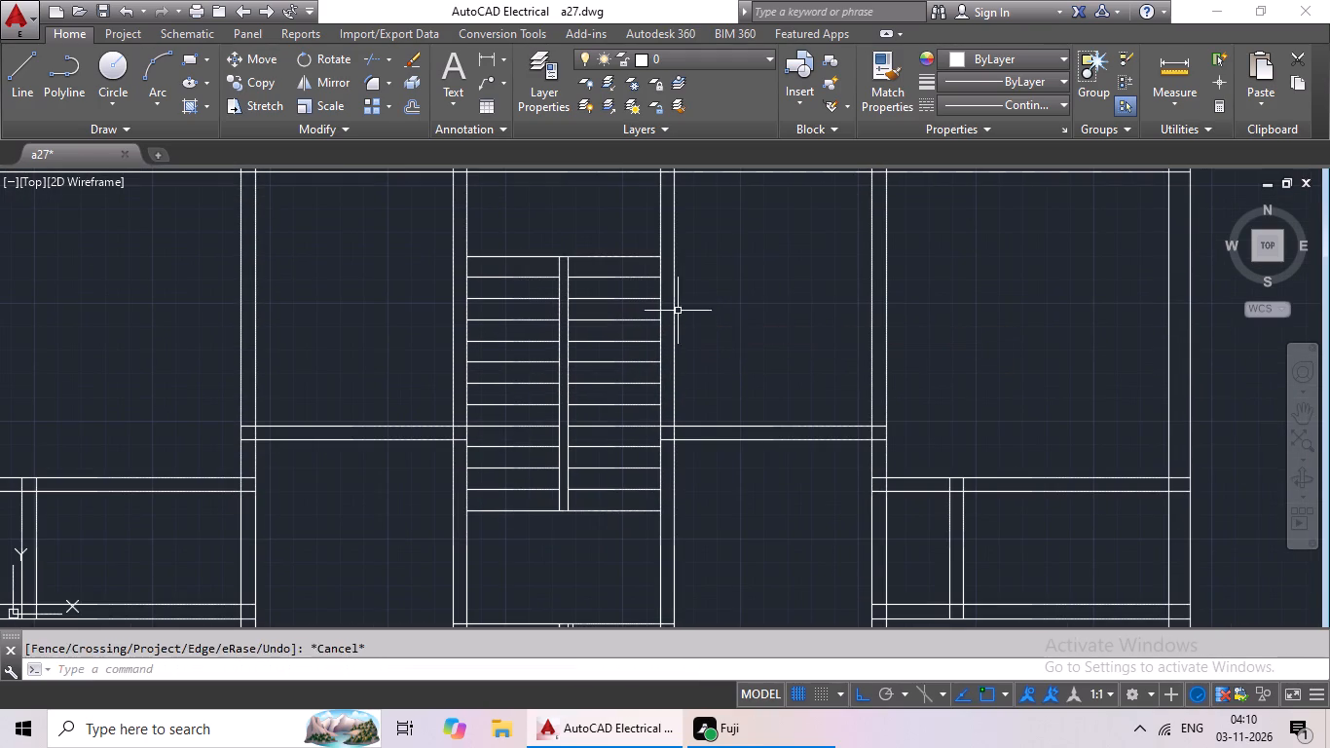
{"action": "key", "text": "Escape"}
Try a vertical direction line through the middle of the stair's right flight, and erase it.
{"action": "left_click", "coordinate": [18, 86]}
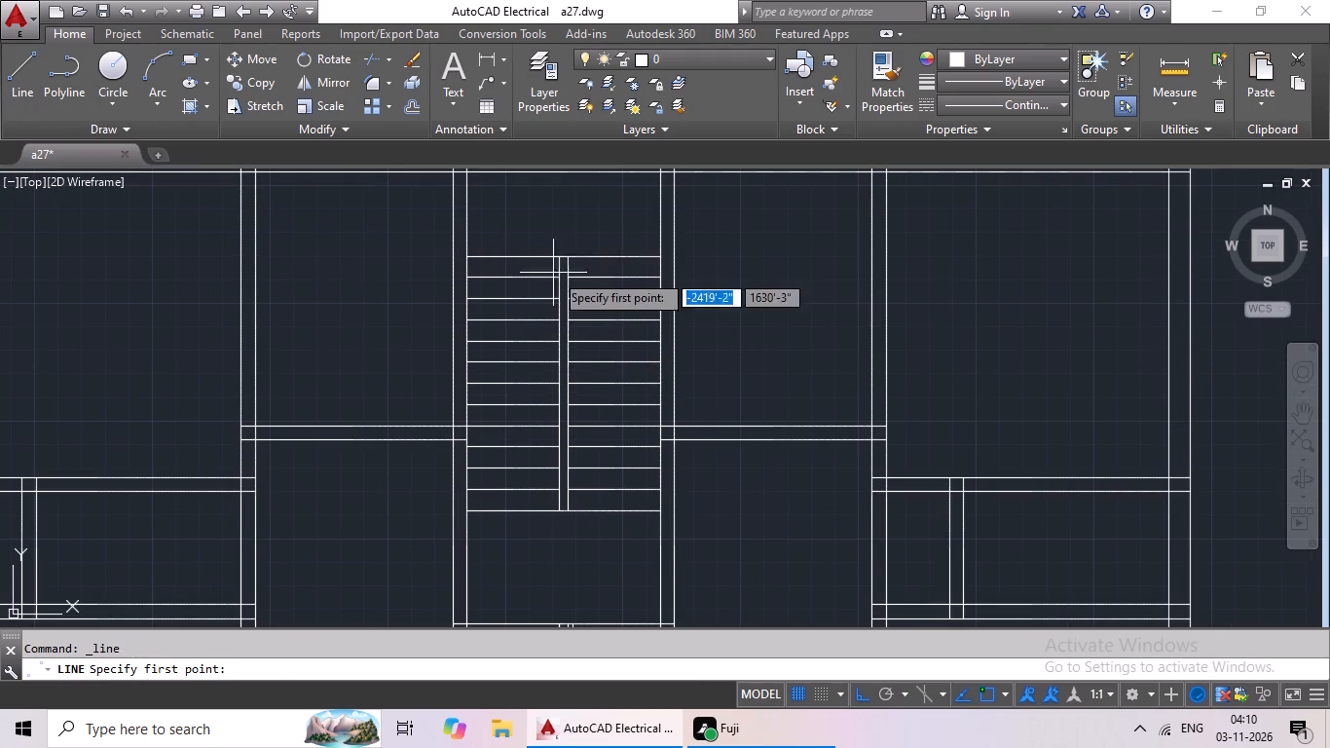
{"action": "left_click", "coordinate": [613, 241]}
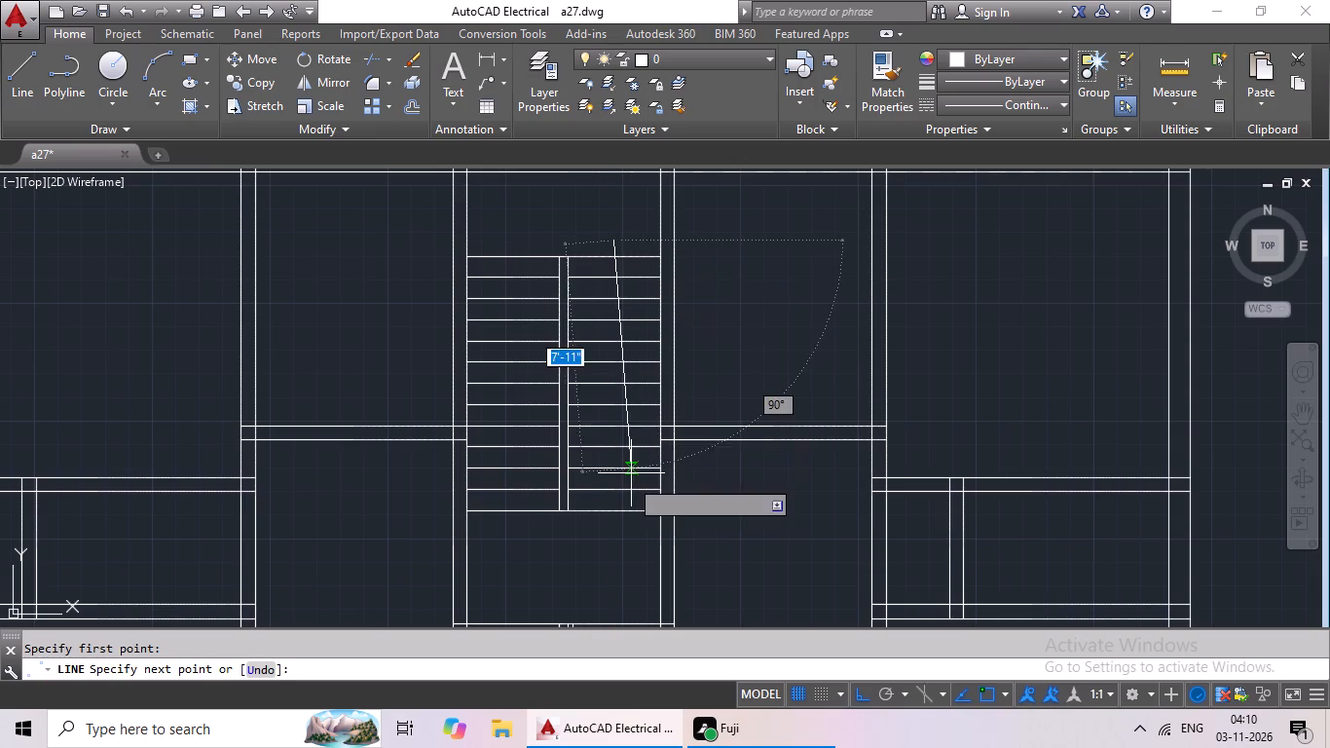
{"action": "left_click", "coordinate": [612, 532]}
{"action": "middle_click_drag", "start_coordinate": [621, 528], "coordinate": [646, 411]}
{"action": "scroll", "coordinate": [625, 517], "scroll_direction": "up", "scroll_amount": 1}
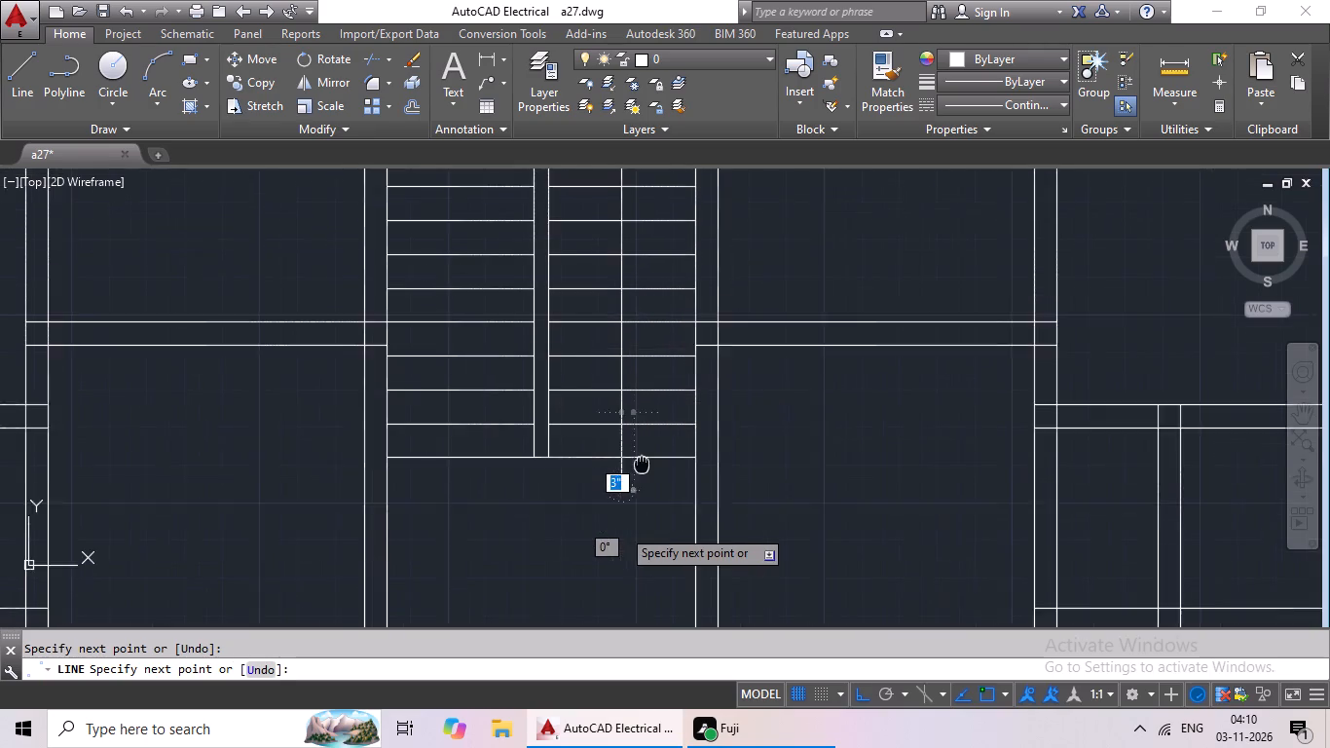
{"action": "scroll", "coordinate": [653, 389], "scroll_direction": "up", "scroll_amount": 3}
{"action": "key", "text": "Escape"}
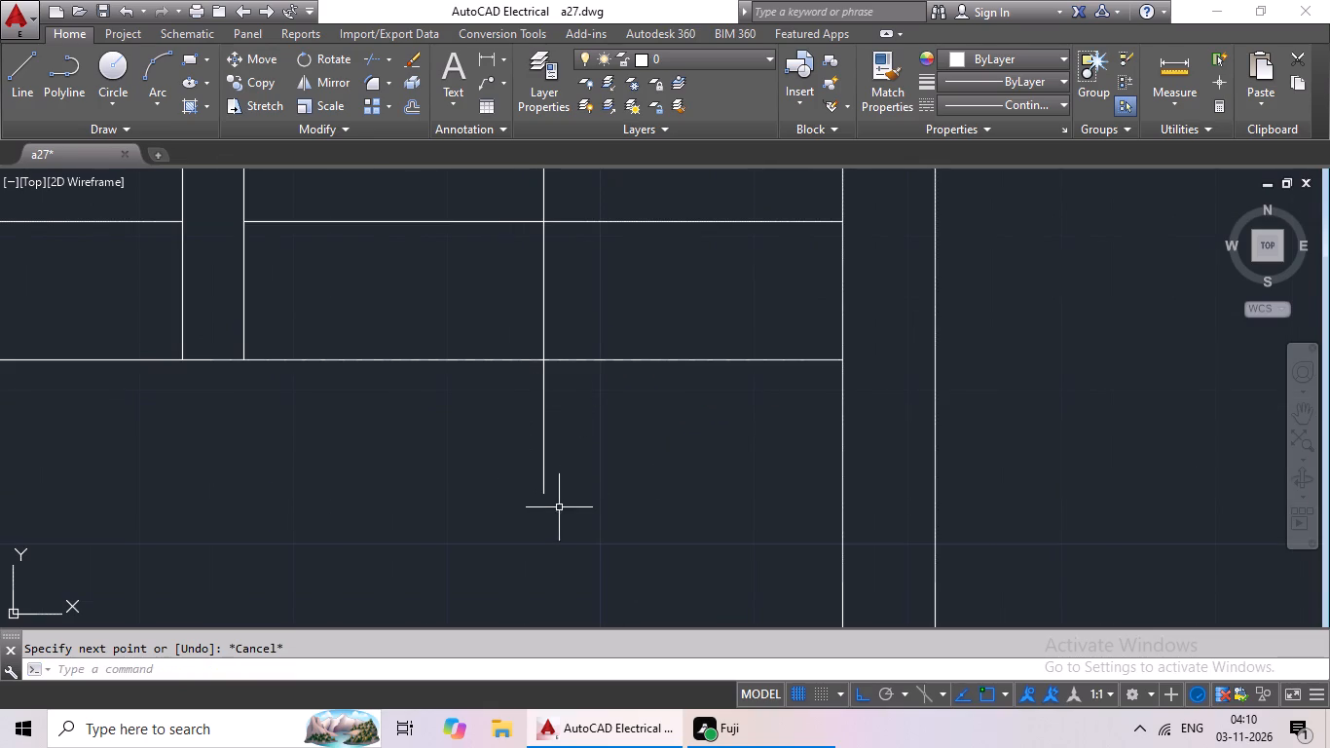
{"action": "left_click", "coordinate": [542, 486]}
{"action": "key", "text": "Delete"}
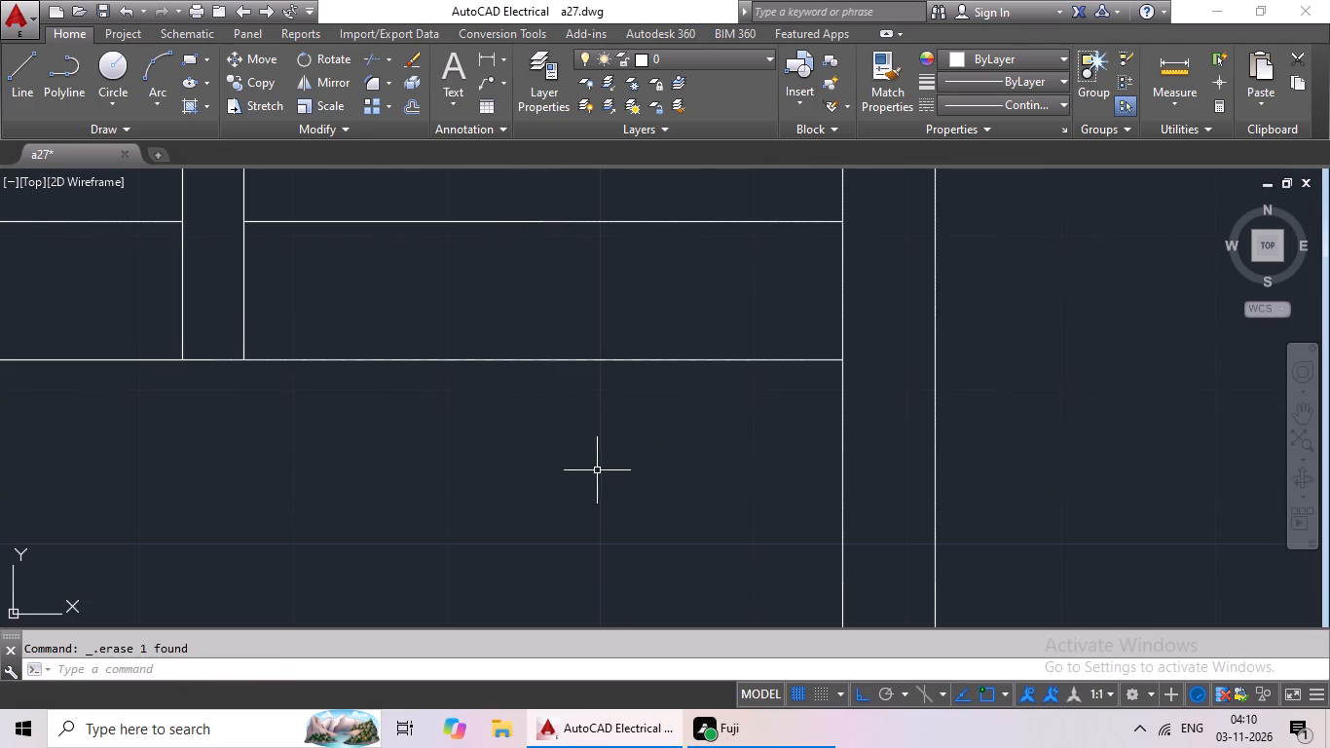
Draw a vertical direction line about 10'-3" long through the right flight's tread midpoints, from above the landing edge to below the last tread.
{"action": "scroll", "coordinate": [665, 429], "scroll_direction": "down", "scroll_amount": 4}
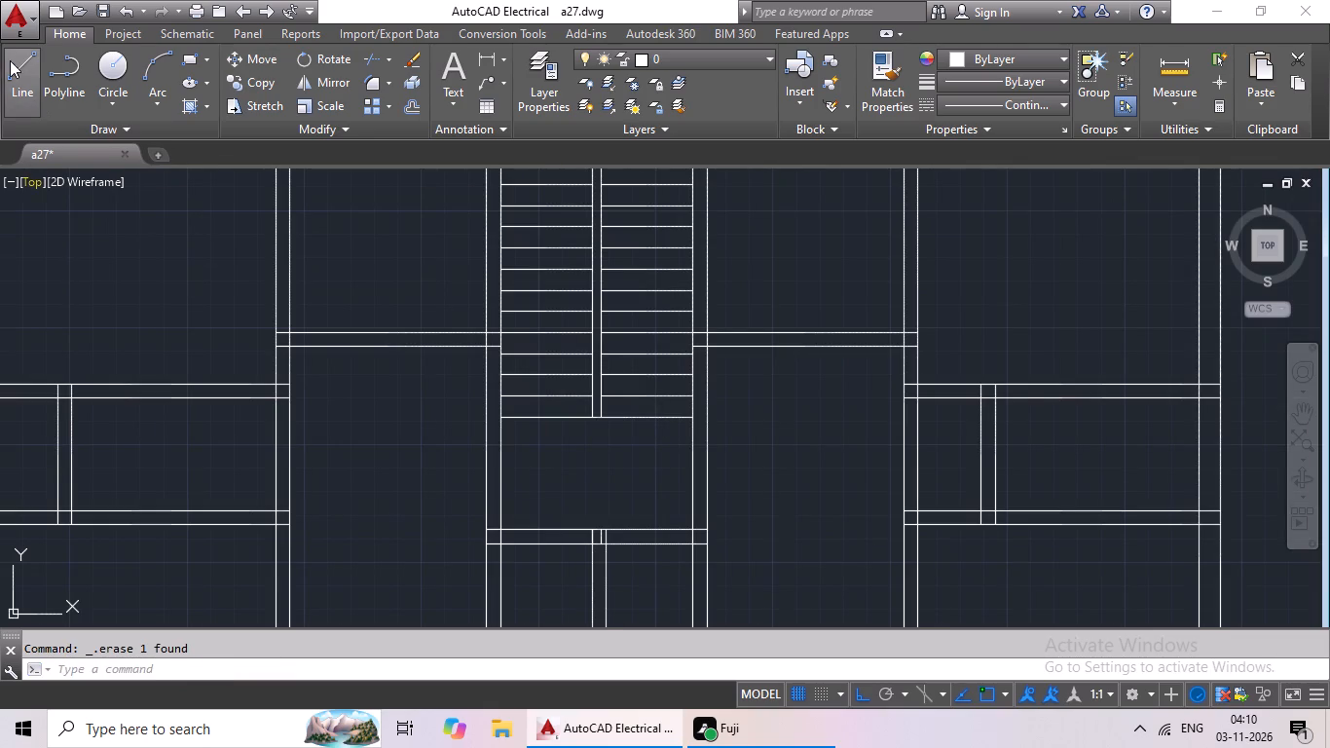
{"action": "left_click", "coordinate": [10, 60]}
{"action": "scroll", "coordinate": [274, 182], "scroll_direction": "down", "scroll_amount": 1}
{"action": "middle_click_drag", "start_coordinate": [317, 205], "coordinate": [281, 381]}
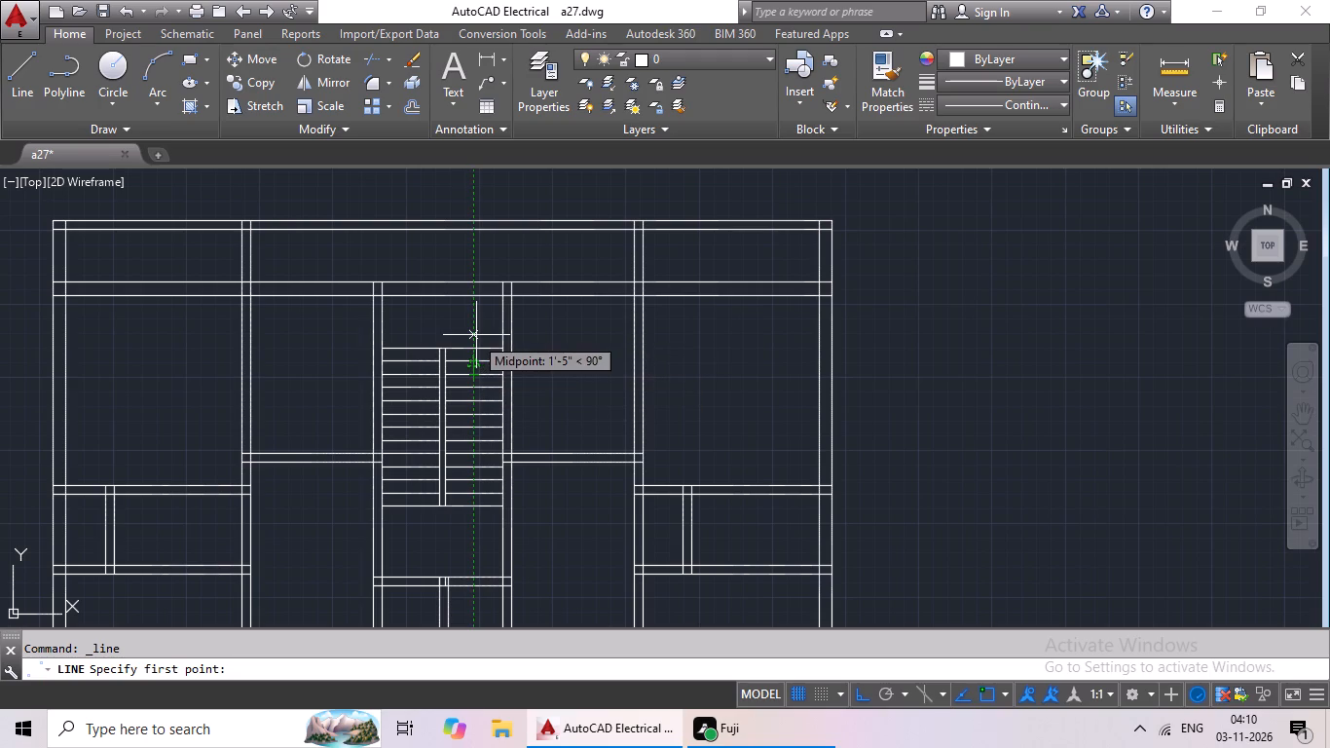
{"action": "left_click", "coordinate": [472, 336]}
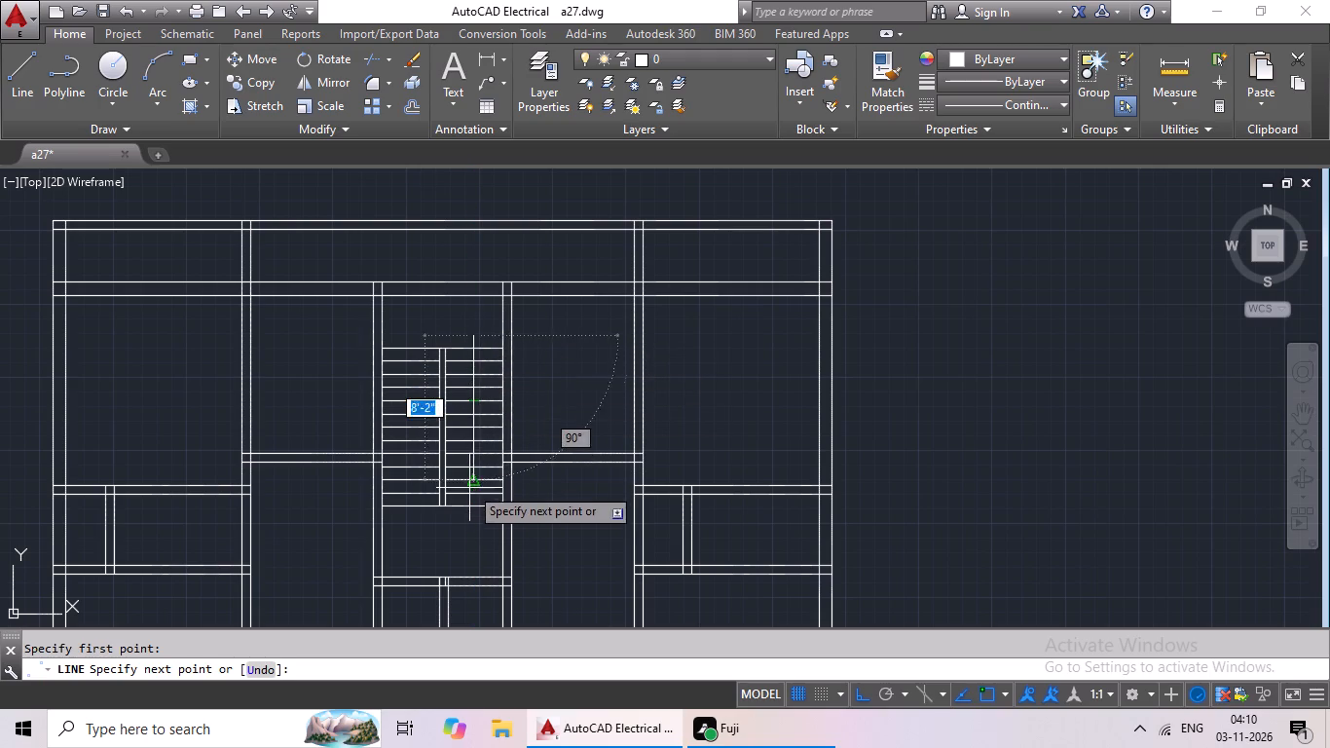
{"action": "middle_click_drag", "start_coordinate": [481, 487], "coordinate": [477, 391]}
{"action": "scroll", "coordinate": [467, 412], "scroll_direction": "up", "scroll_amount": 4}
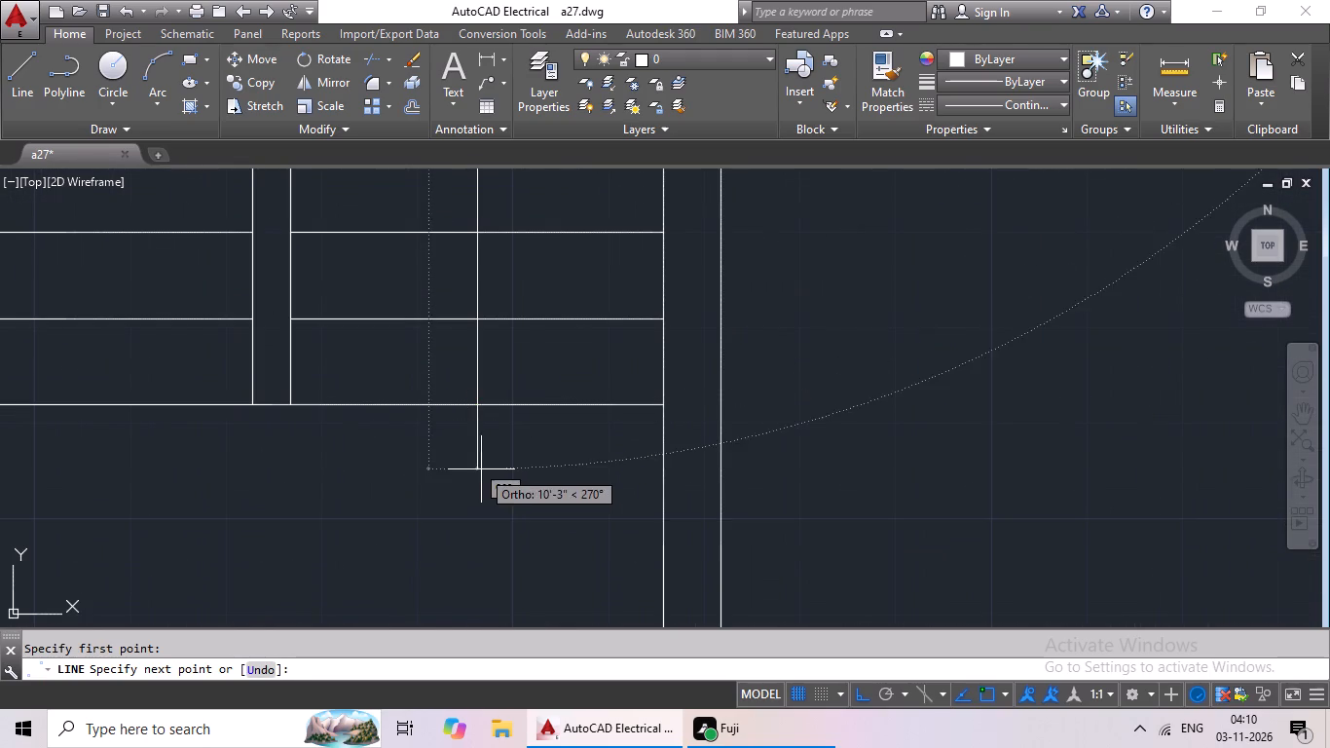
{"action": "left_click", "coordinate": [477, 469]}
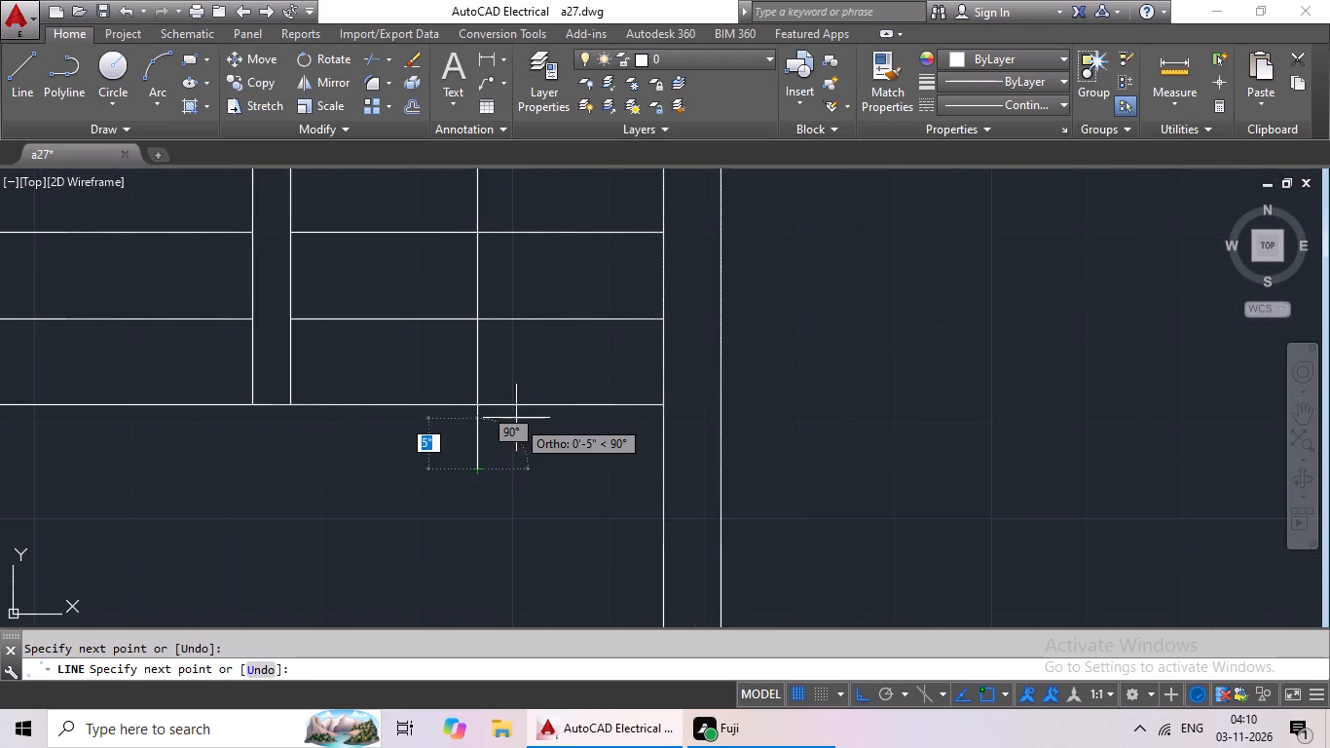
With Ortho off, draw a notched downward arrowhead at the direction line's lower end, its two upper corners on the last tread line.
{"action": "scroll", "coordinate": [516, 417], "scroll_direction": "up", "scroll_amount": 4}
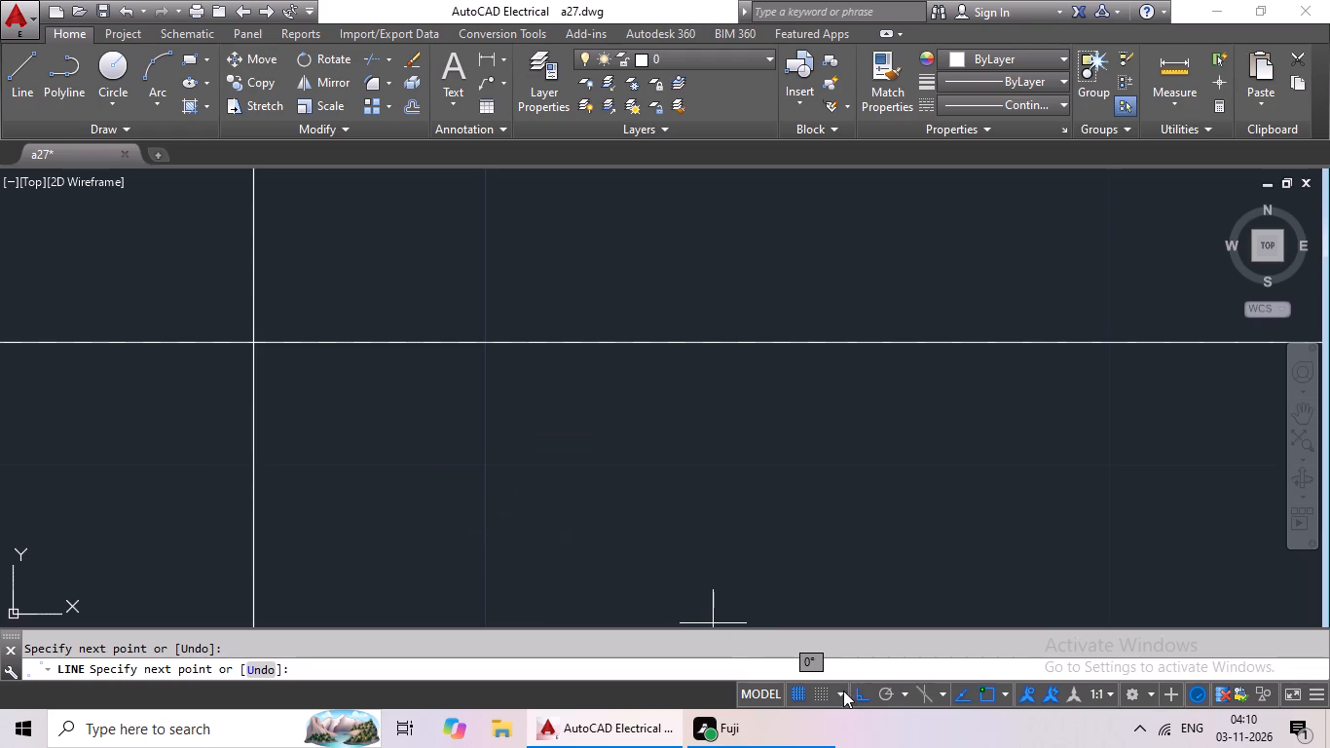
{"action": "left_click", "coordinate": [862, 692]}
{"action": "scroll", "coordinate": [556, 421], "scroll_direction": "down", "scroll_amount": 1}
{"action": "middle_click_drag", "start_coordinate": [554, 416], "coordinate": [542, 333]}
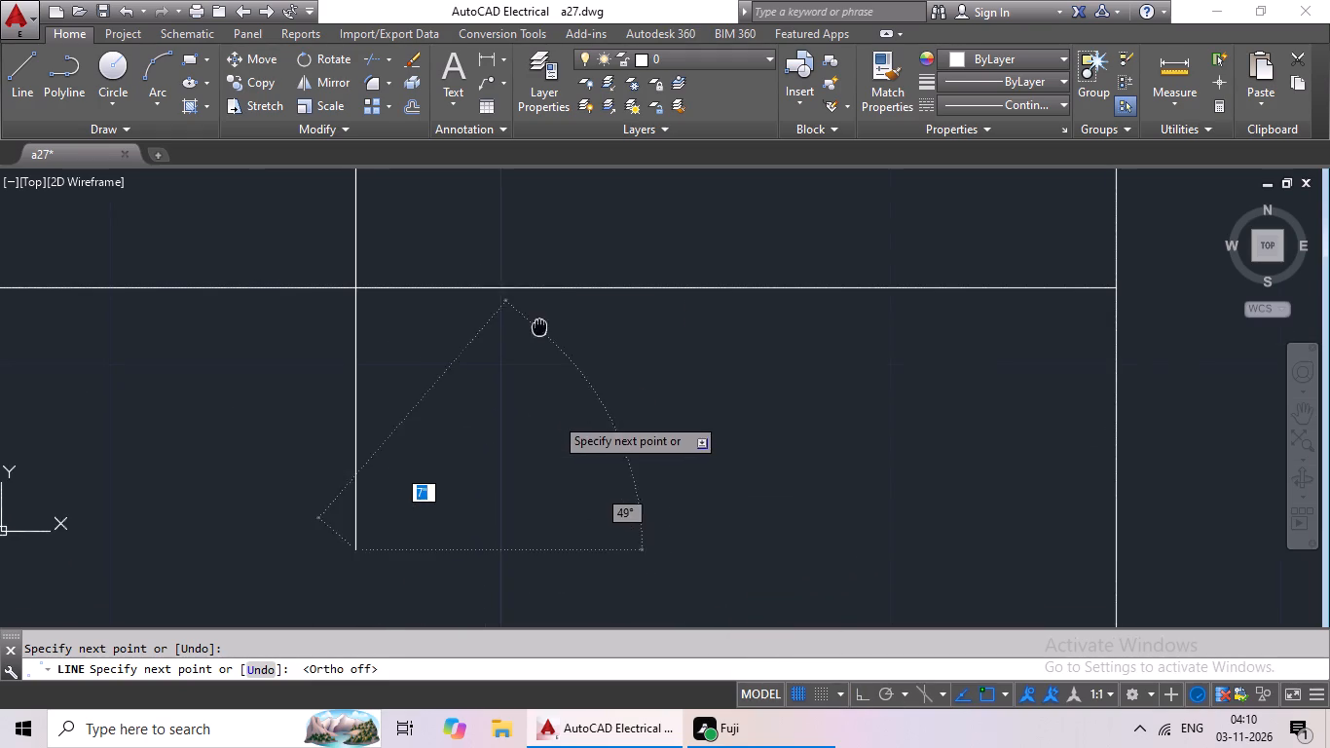
{"action": "scroll", "coordinate": [500, 286], "scroll_direction": "up", "scroll_amount": 2}
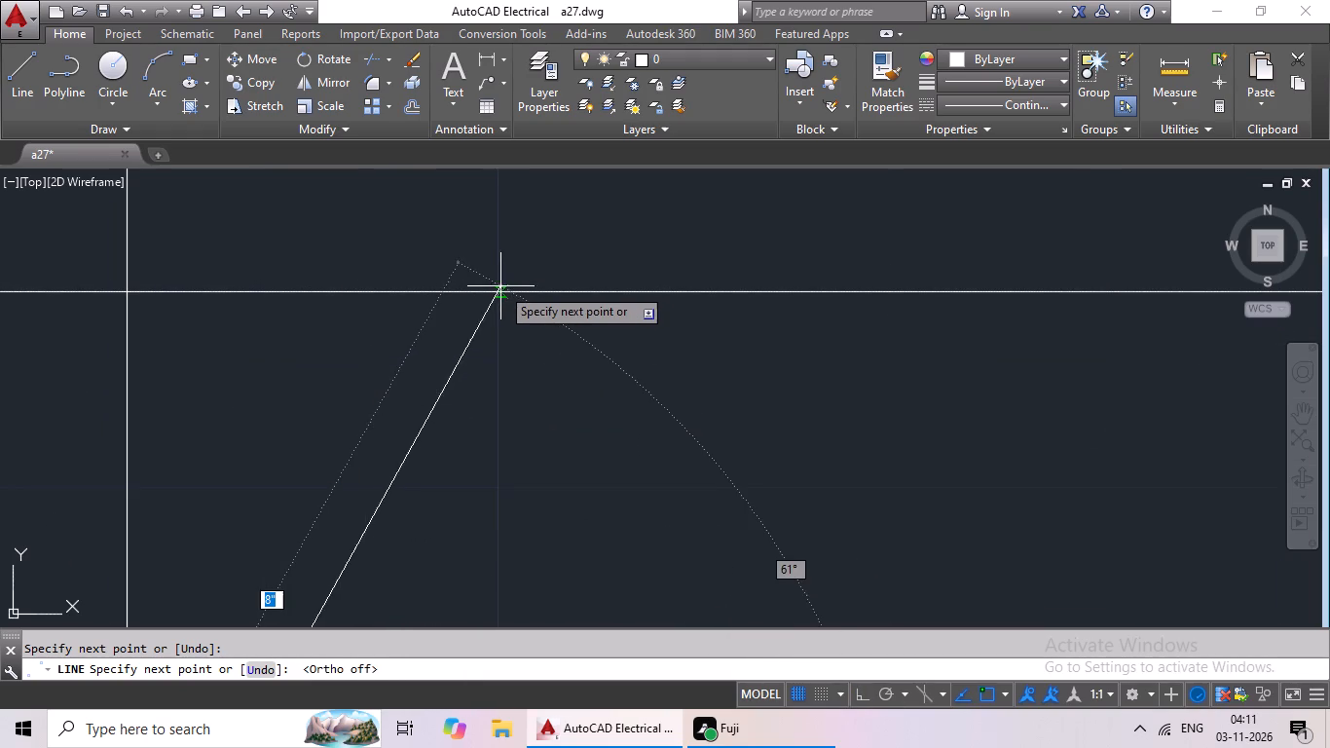
{"action": "left_click", "coordinate": [495, 291]}
{"action": "middle_click_drag", "start_coordinate": [343, 357], "coordinate": [515, 248]}
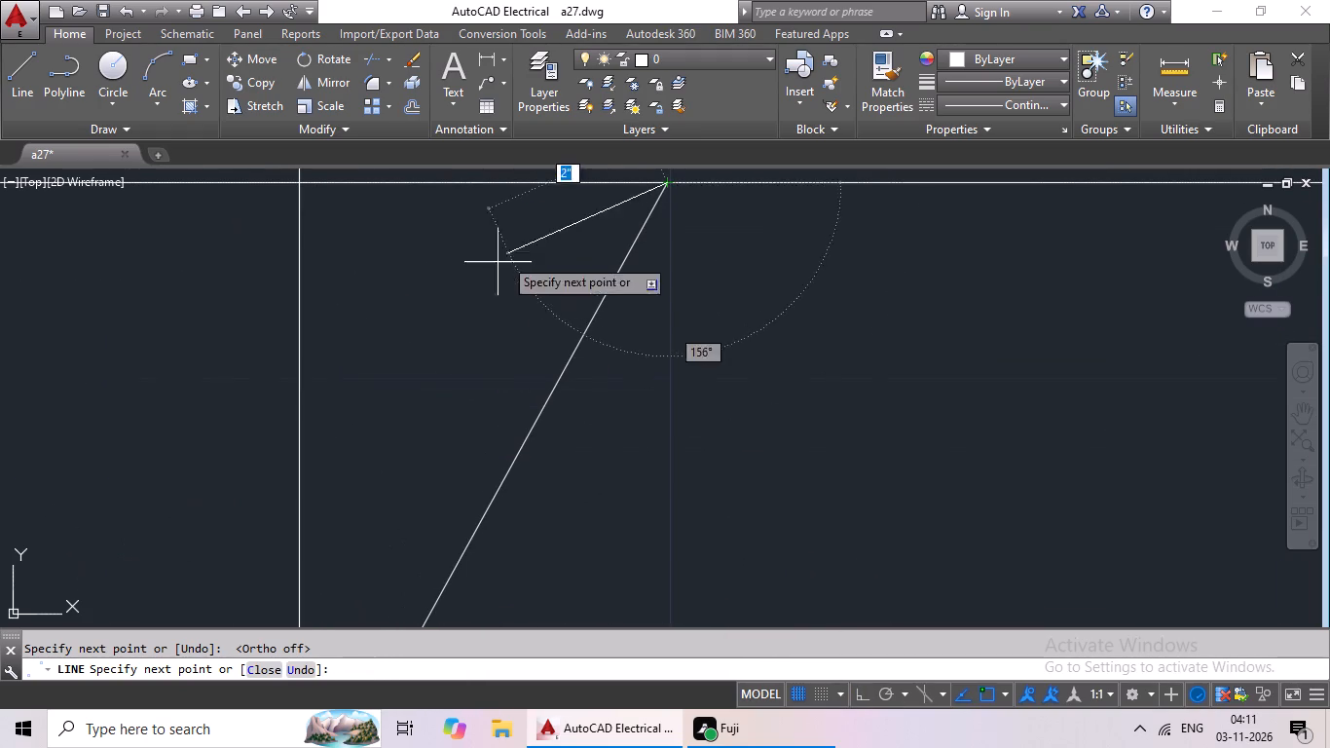
{"action": "left_click", "coordinate": [299, 490]}
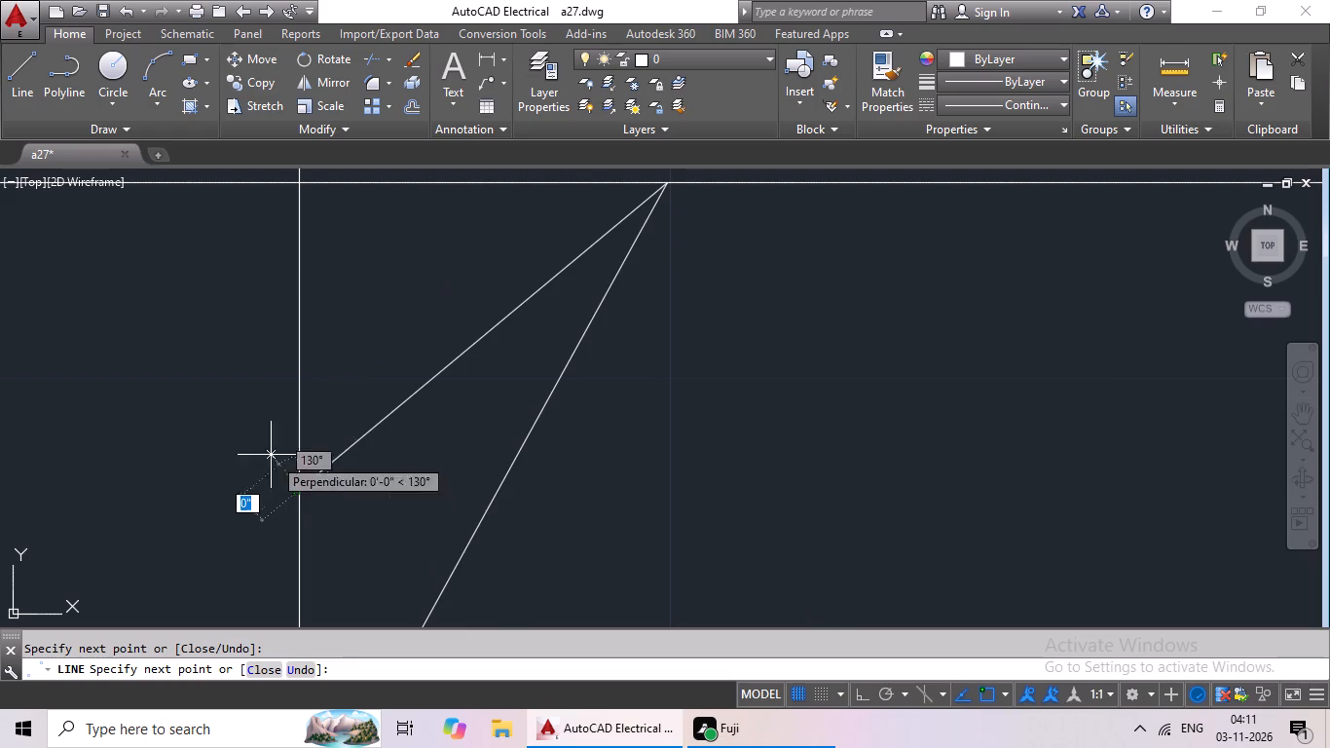
{"action": "middle_click_drag", "start_coordinate": [193, 344], "coordinate": [554, 344]}
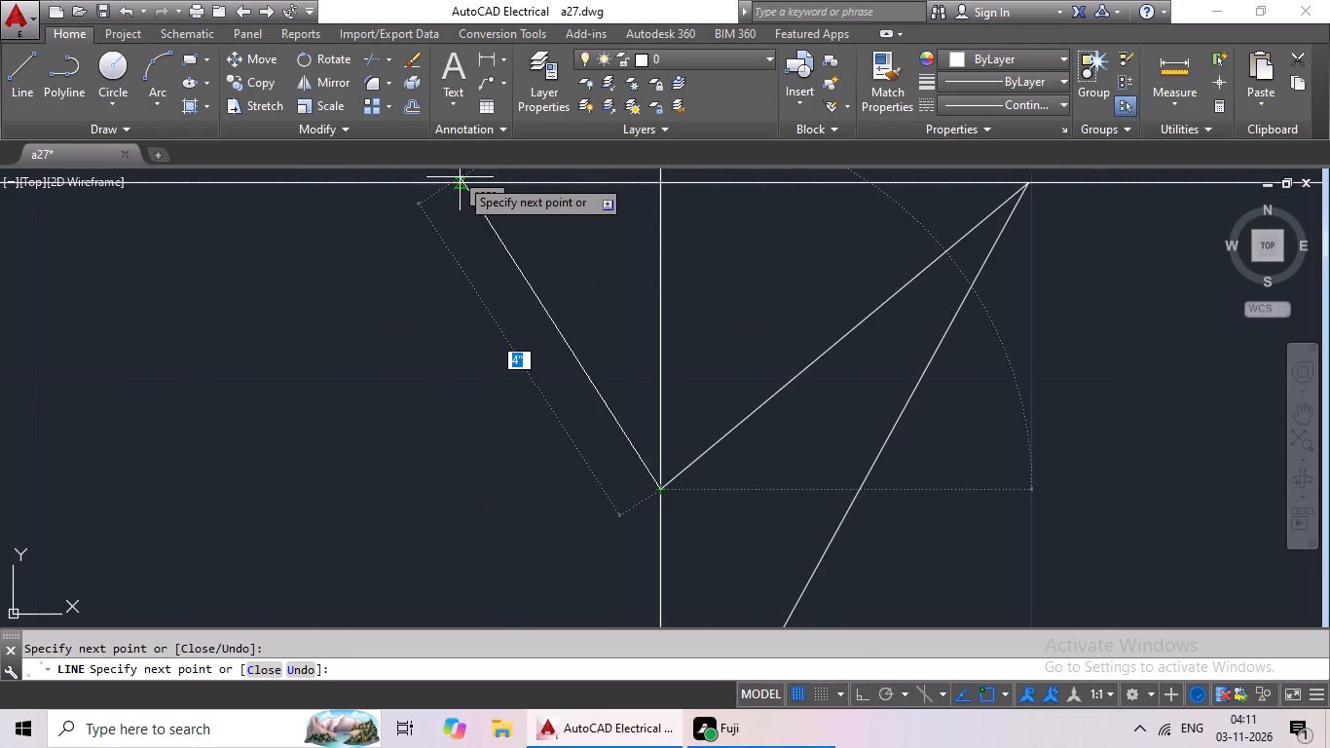
{"action": "scroll", "coordinate": [468, 184], "scroll_direction": "up", "scroll_amount": 3}
{"action": "scroll", "coordinate": [469, 184], "scroll_direction": "down", "scroll_amount": 3}
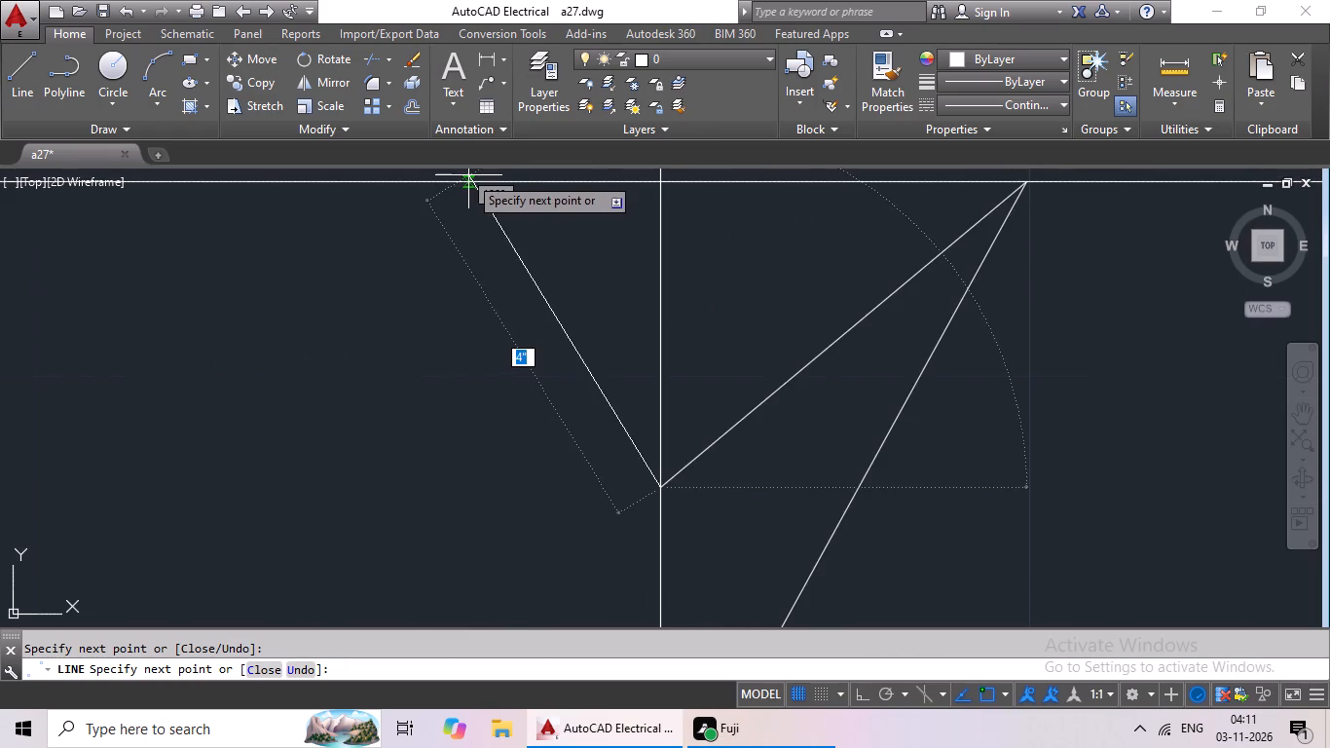
{"action": "middle_click_drag", "start_coordinate": [468, 193], "coordinate": [484, 369]}
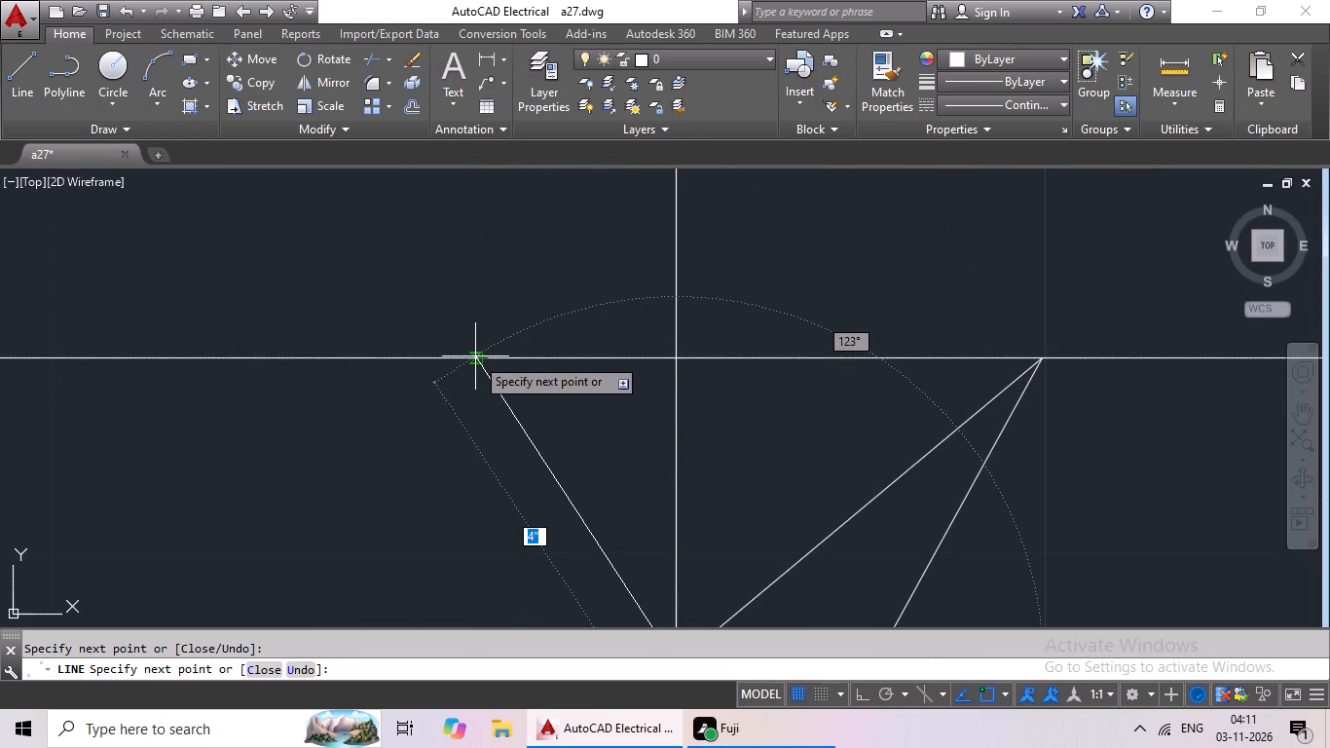
{"action": "left_click", "coordinate": [474, 360]}
{"action": "middle_click_drag", "start_coordinate": [507, 470], "coordinate": [496, 233]}
{"action": "scroll", "coordinate": [483, 359], "scroll_direction": "down", "scroll_amount": 1}
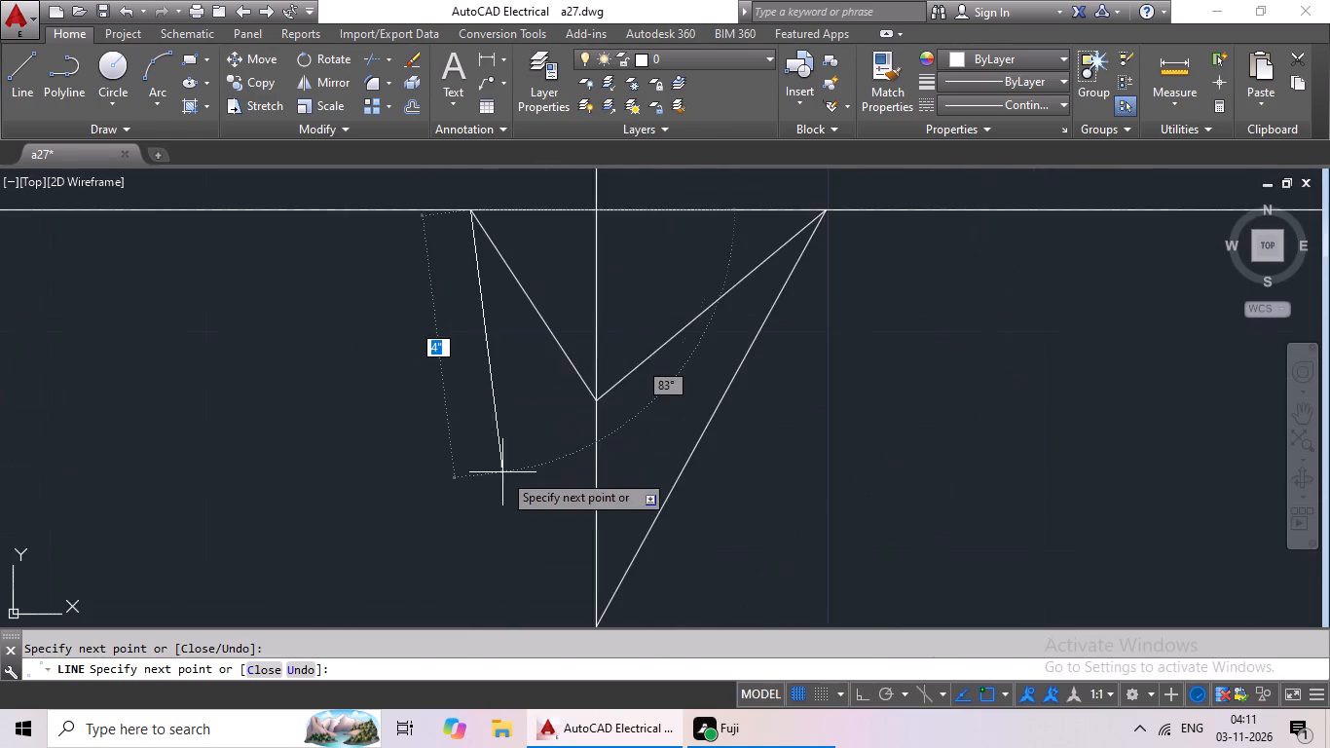
{"action": "middle_click_drag", "start_coordinate": [502, 472], "coordinate": [530, 291]}
{"action": "left_click", "coordinate": [622, 447]}
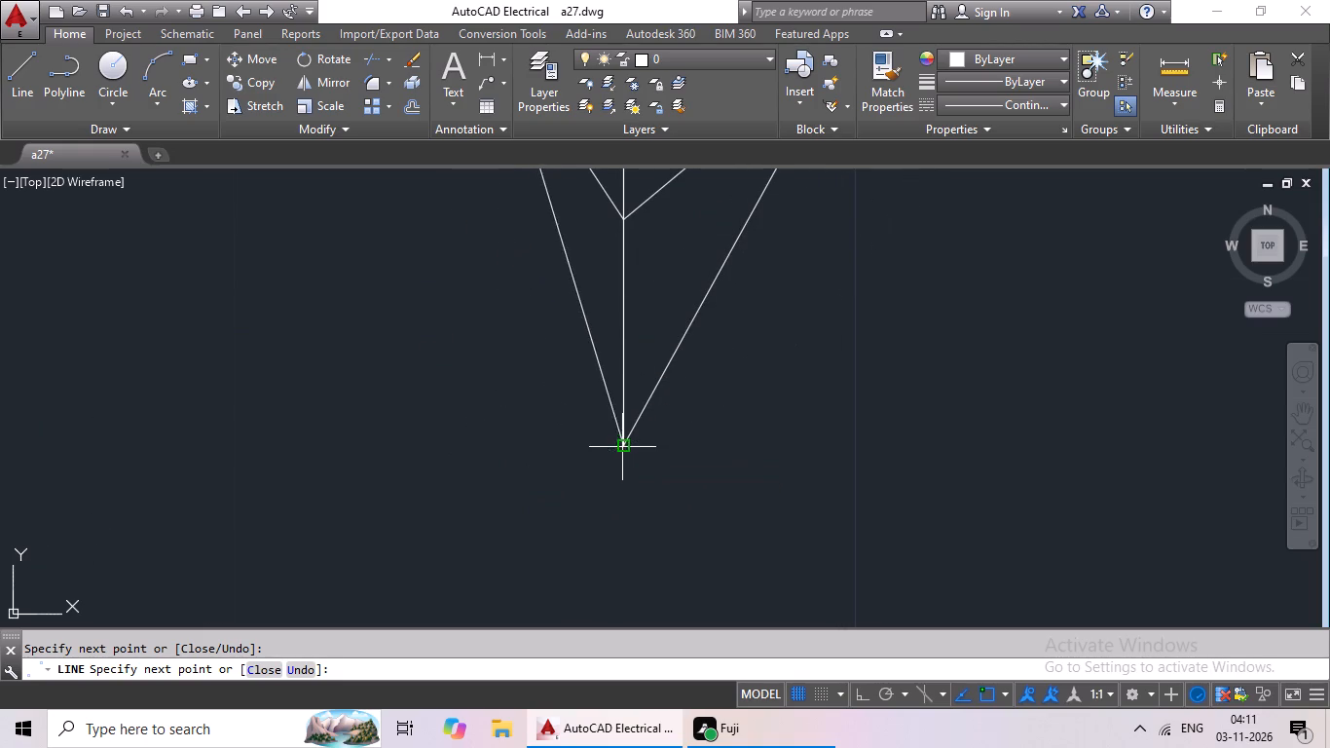
{"action": "scroll", "coordinate": [641, 443], "scroll_direction": "down", "scroll_amount": 3}
{"action": "key", "text": "Escape"}
With Ortho on, draw a vertical direction line through the left flight's tread midpoints, from the right direction line's top level to the arrow-tip level.
{"action": "scroll", "coordinate": [704, 431], "scroll_direction": "down", "scroll_amount": 2}
{"action": "middle_click_drag", "start_coordinate": [709, 433], "coordinate": [705, 451]}
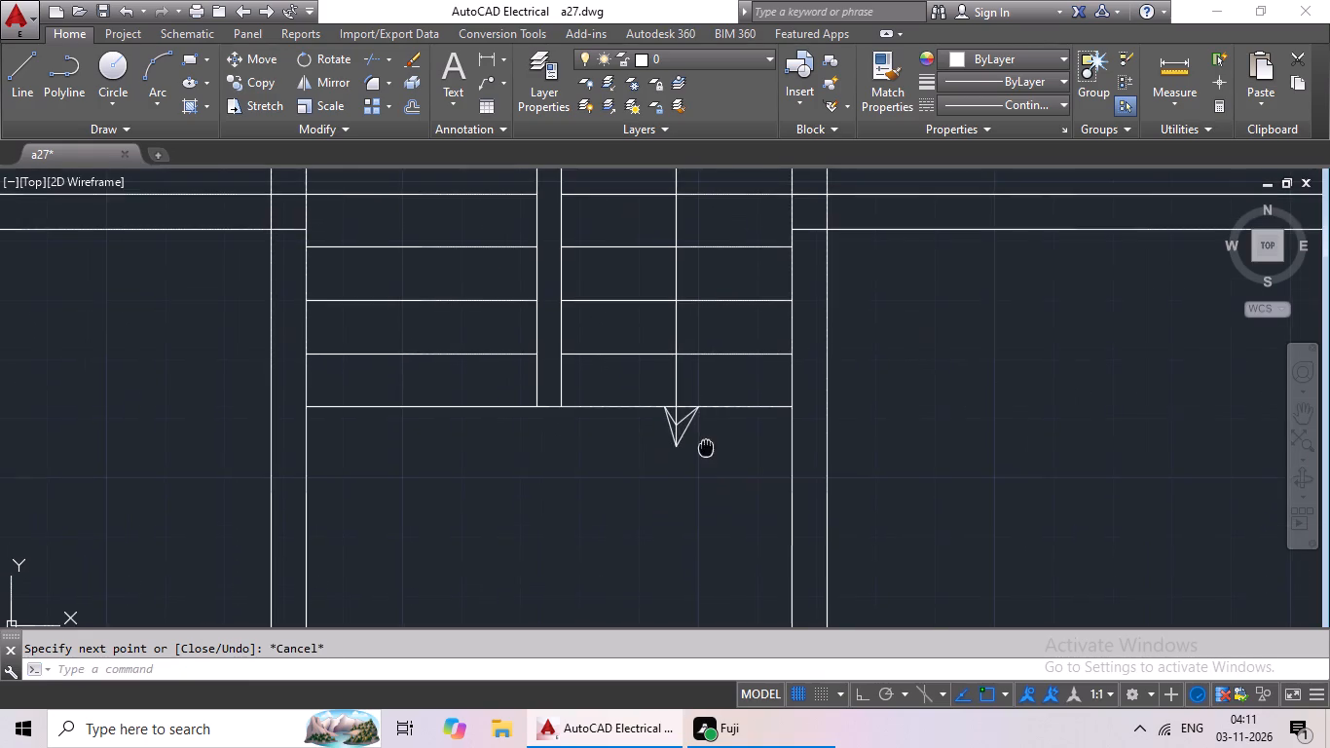
{"action": "middle_click_drag", "start_coordinate": [705, 451], "coordinate": [685, 546]}
{"action": "scroll", "coordinate": [717, 436], "scroll_direction": "down", "scroll_amount": 2}
{"action": "middle_click_drag", "start_coordinate": [721, 400], "coordinate": [708, 462]}
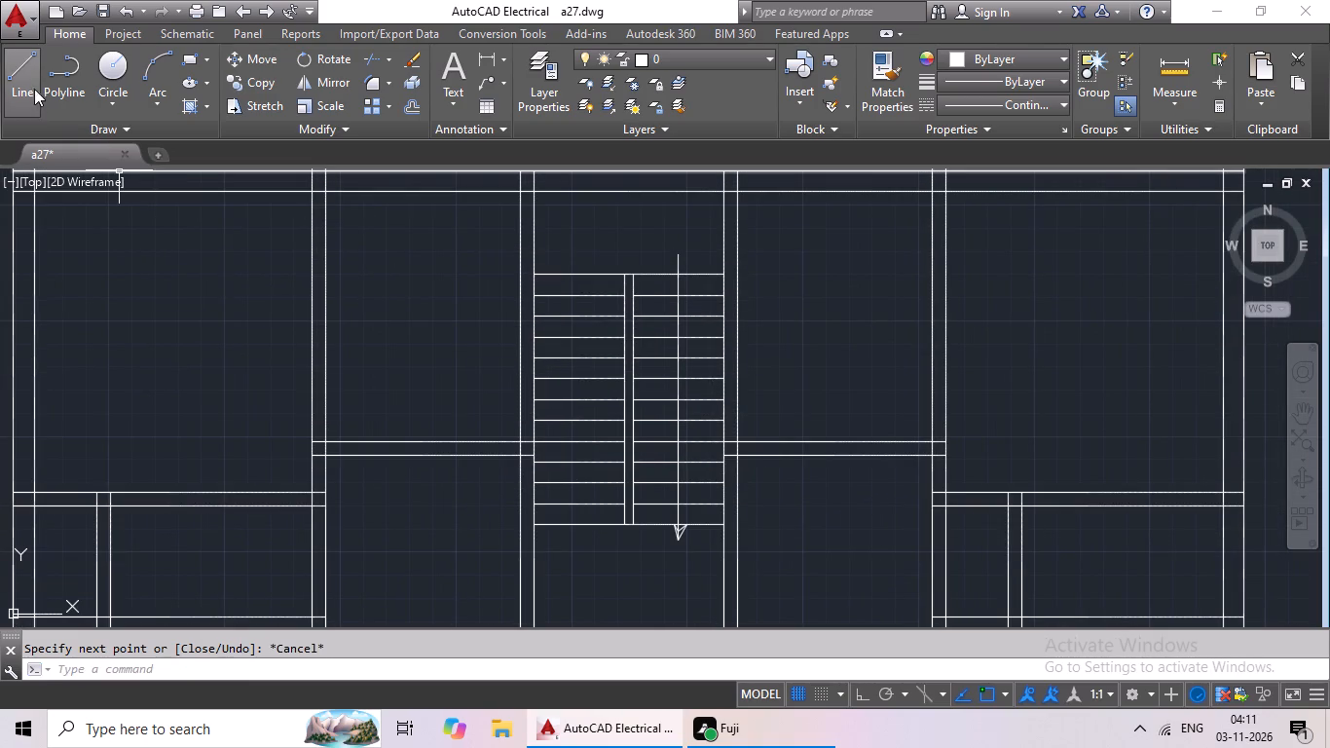
{"action": "left_click", "coordinate": [30, 81]}
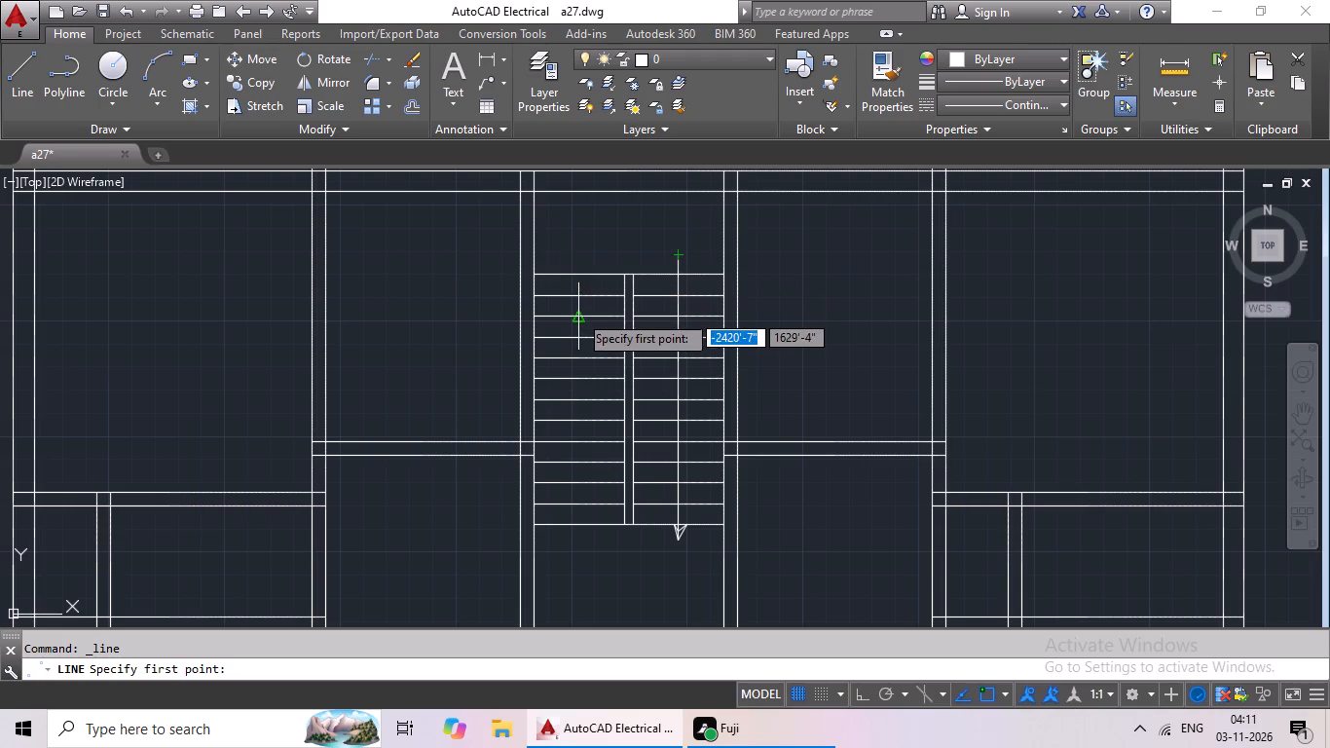
{"action": "left_click", "coordinate": [577, 258]}
{"action": "middle_click_drag", "start_coordinate": [569, 423], "coordinate": [583, 311]}
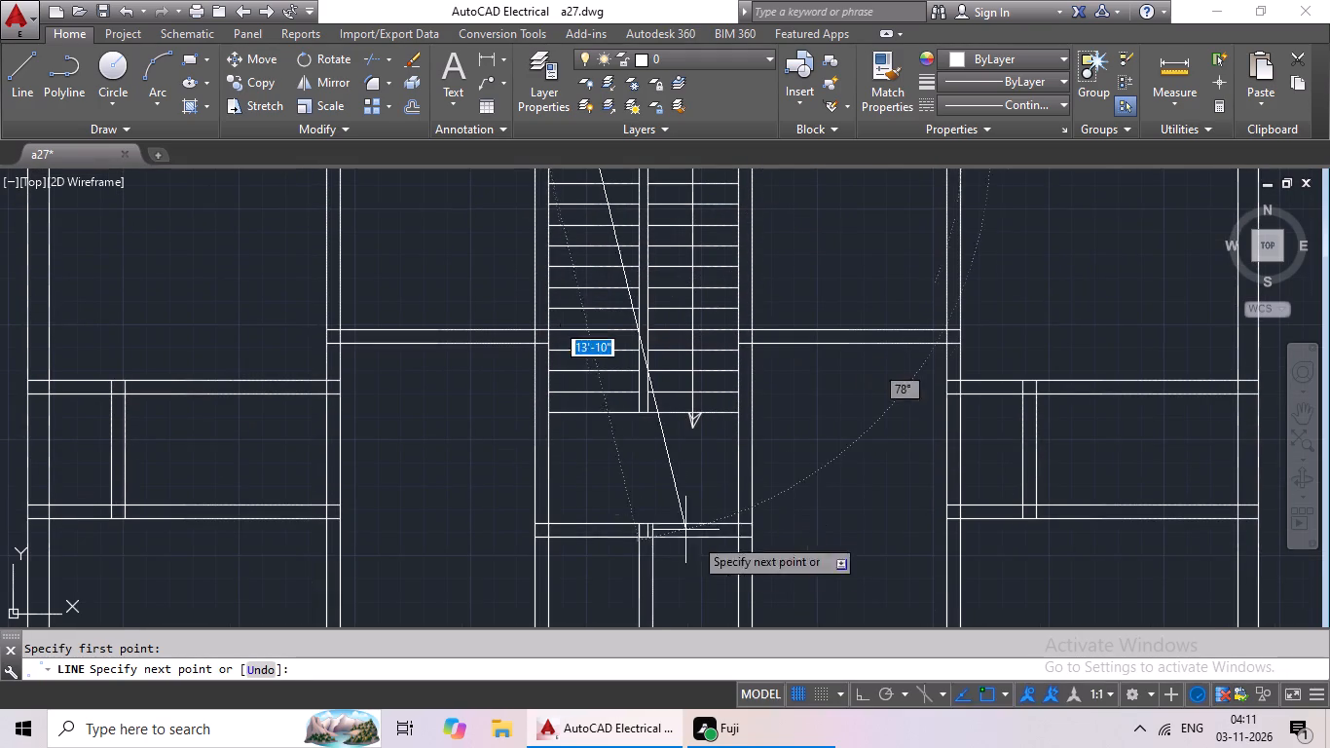
{"action": "left_click", "coordinate": [857, 698]}
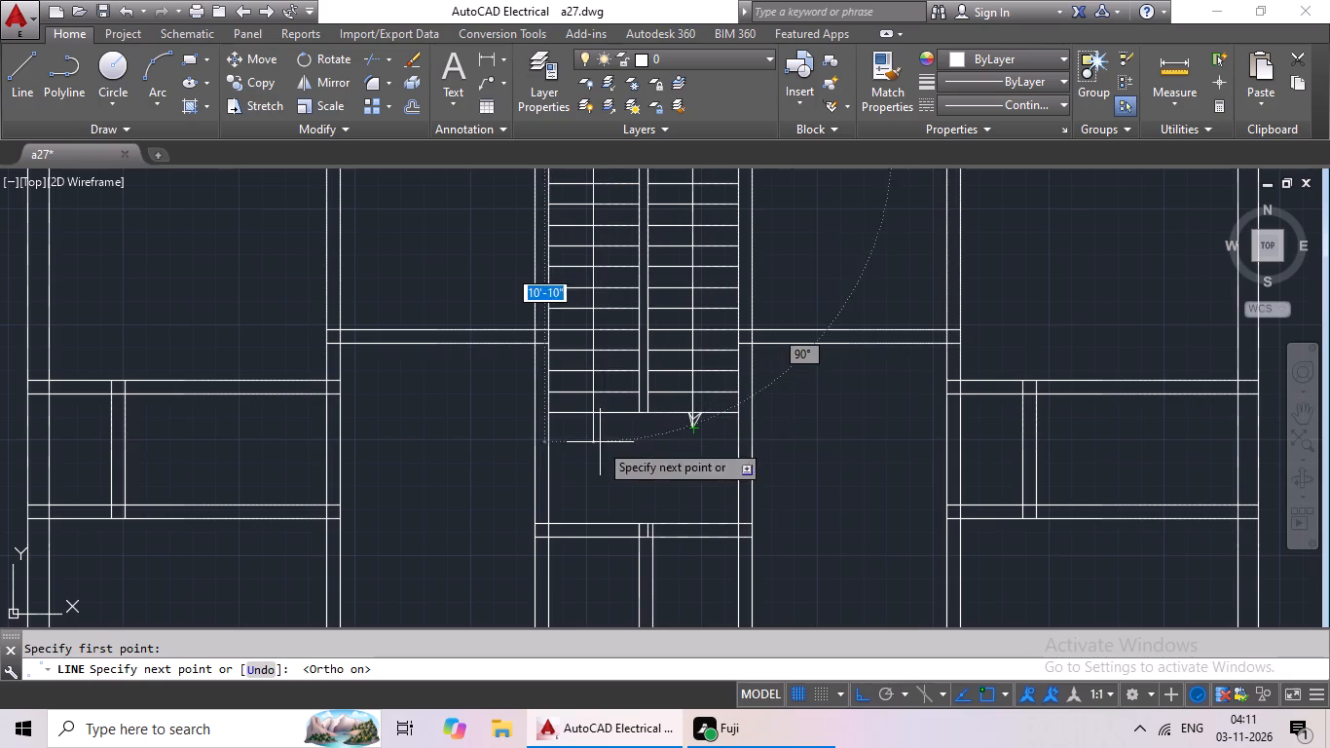
{"action": "left_click", "coordinate": [596, 430]}
{"action": "key", "text": "Escape"}
{"action": "scroll", "coordinate": [763, 457], "scroll_direction": "down", "scroll_amount": 1}
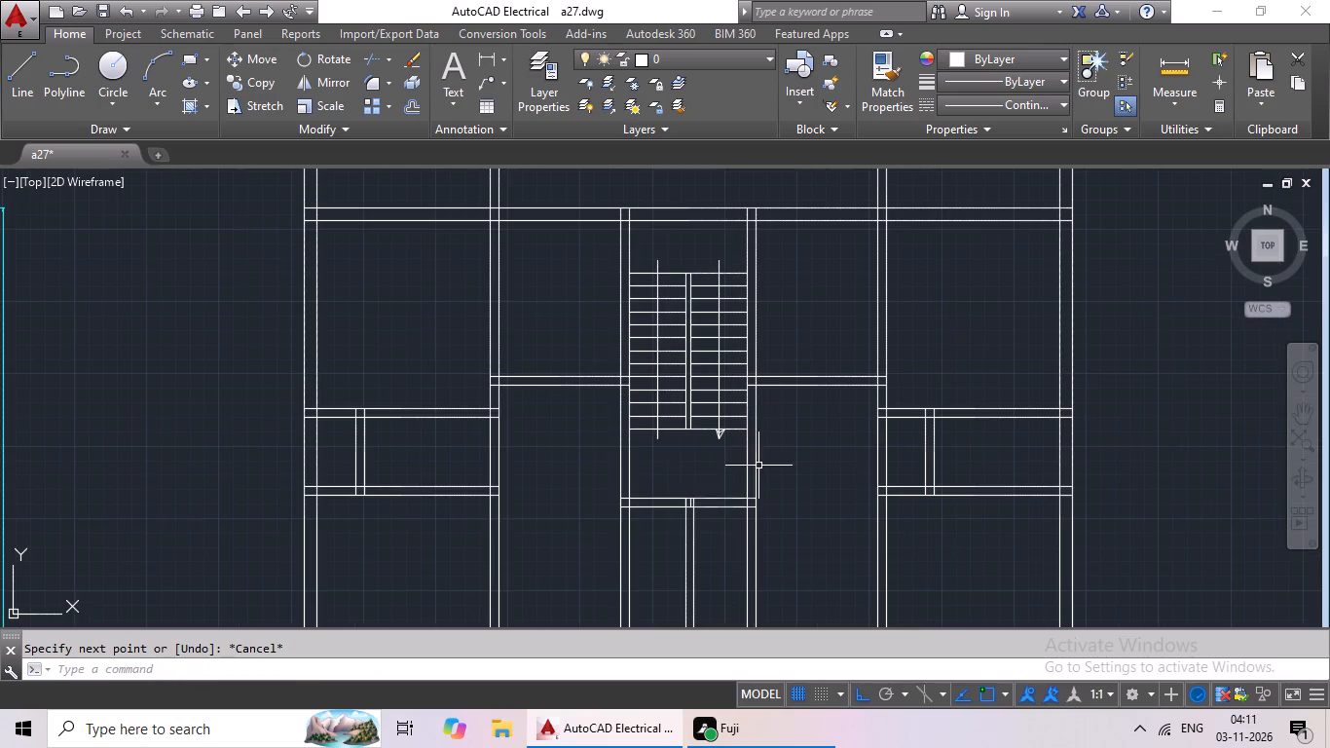
Change the left flight's direction line to a dashed ACAD_ linetype.
{"action": "left_click", "coordinate": [658, 264]}
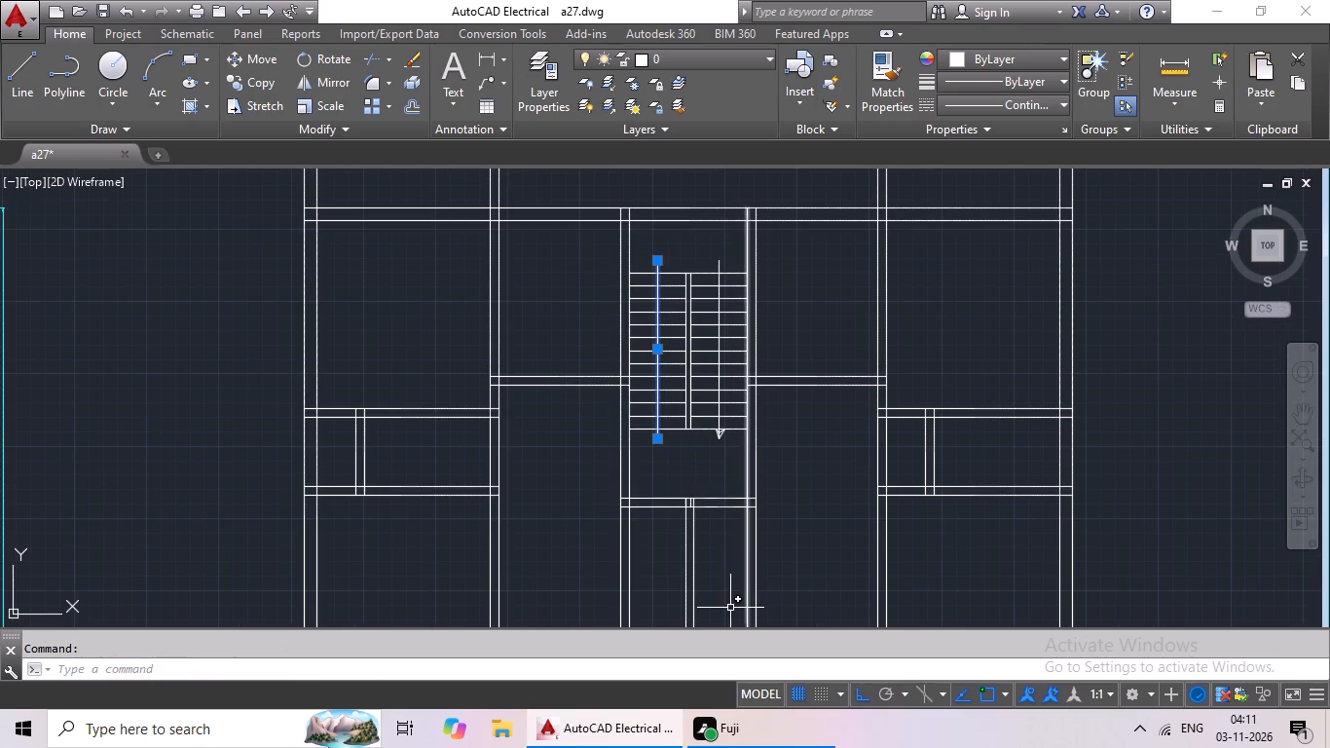
{"action": "left_click", "coordinate": [1056, 98]}
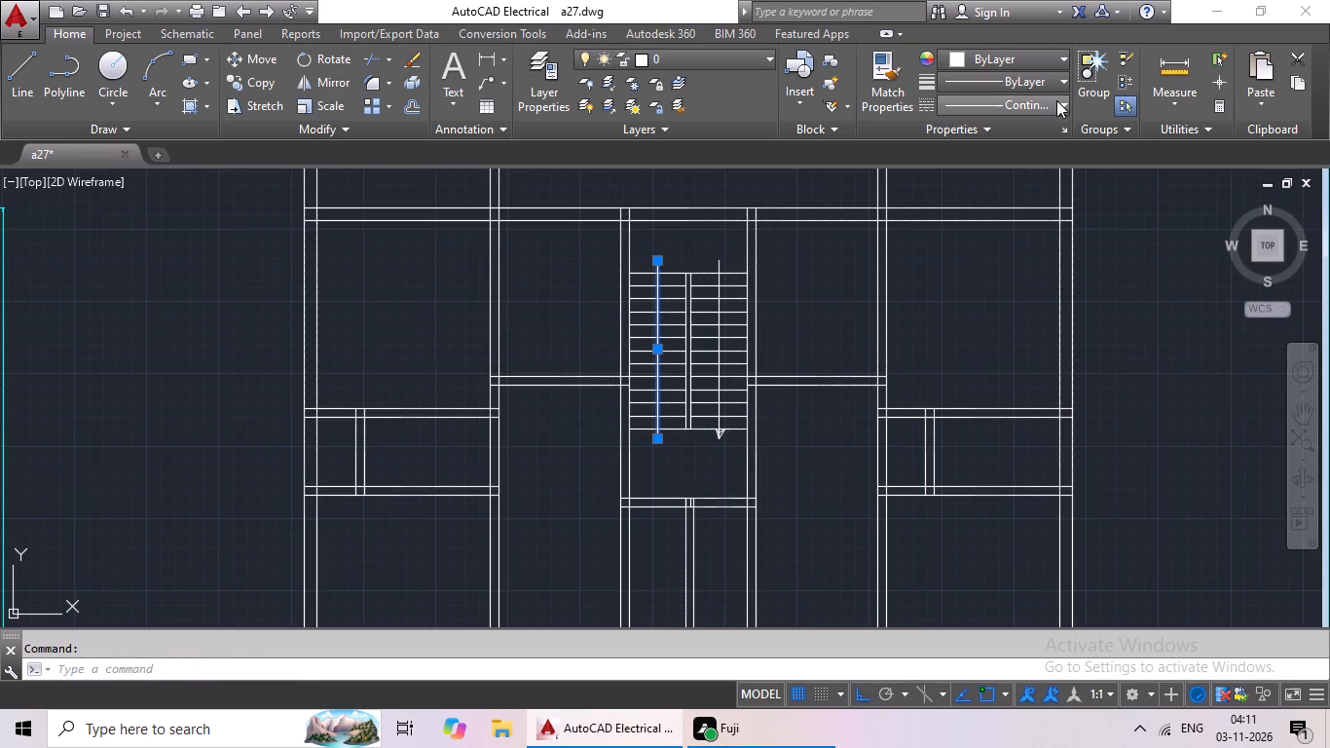
{"action": "left_click", "coordinate": [1031, 200]}
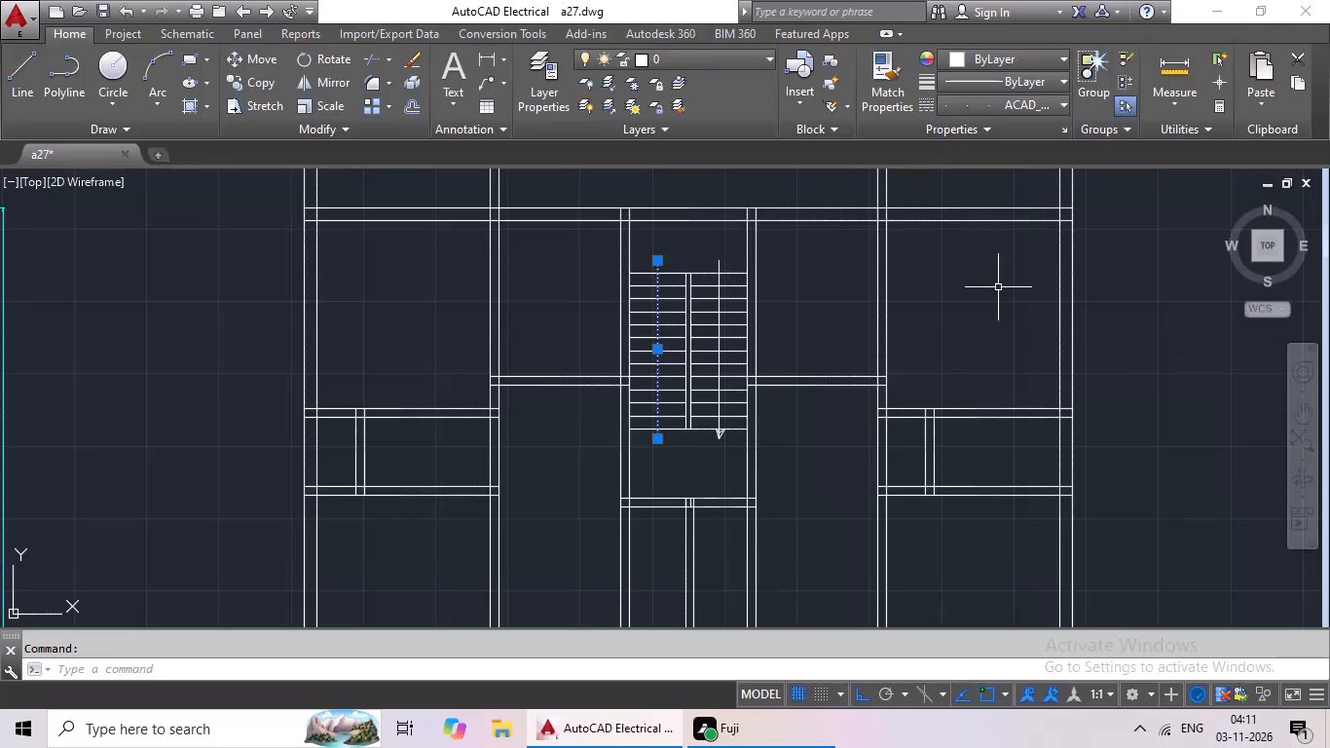
{"action": "key", "text": "Escape"}
Trim the overlapping inner wall lines at the plan's lower-right outer corner.
{"action": "scroll", "coordinate": [983, 305], "scroll_direction": "down", "scroll_amount": 1}
{"action": "middle_click_drag", "start_coordinate": [983, 305], "coordinate": [777, 301]}
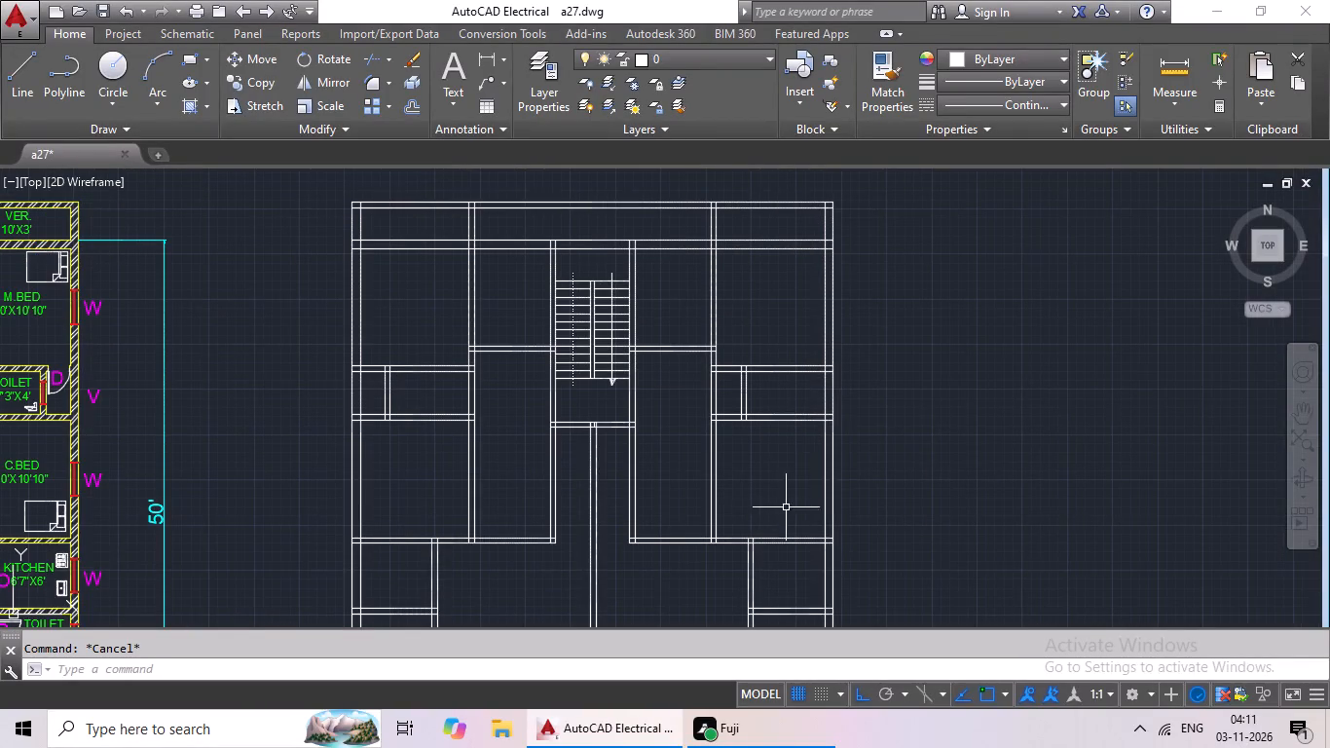
{"action": "middle_click_drag", "start_coordinate": [763, 498], "coordinate": [792, 372]}
{"action": "key", "text": "Escape"}
{"action": "middle_click_drag", "start_coordinate": [767, 484], "coordinate": [754, 249]}
{"action": "key", "text": "Escape"}
{"action": "key", "text": "Escape"}
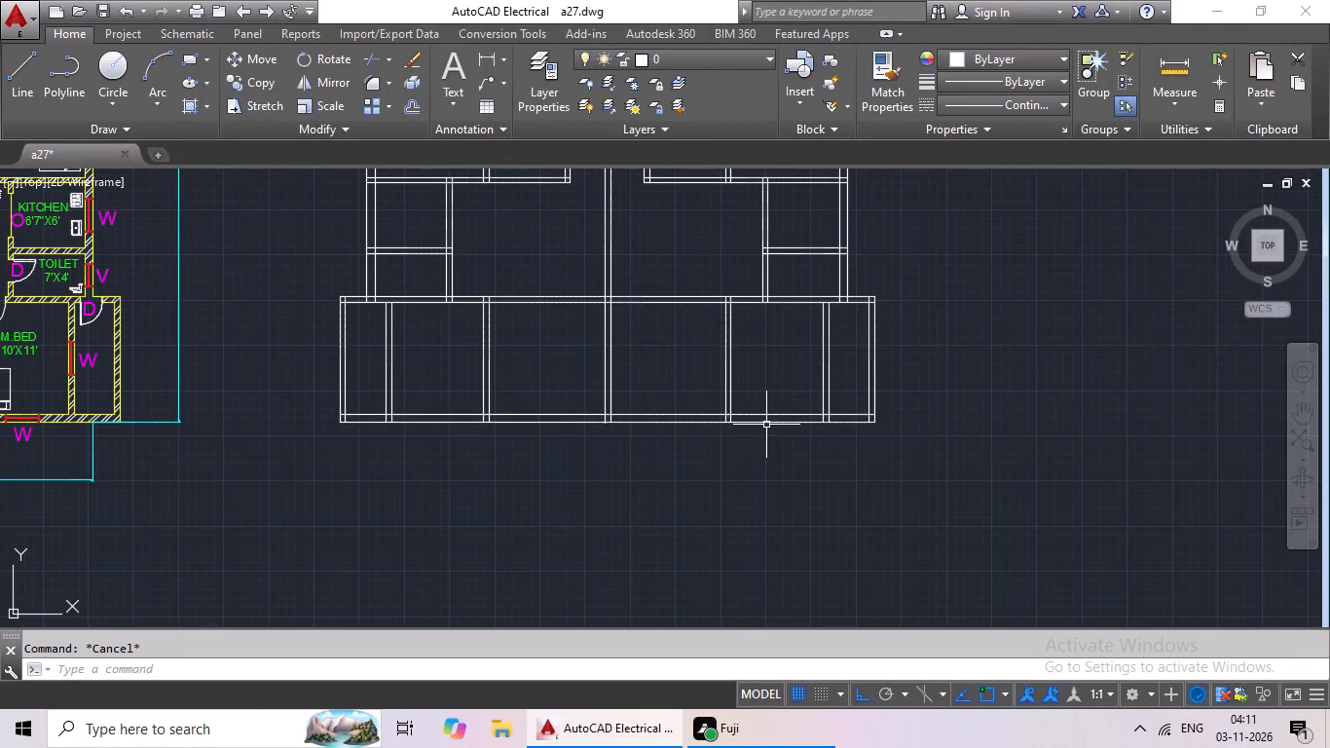
{"action": "type", "text": "tr"}
{"action": "key", "text": "space"}
{"action": "key", "text": "space"}
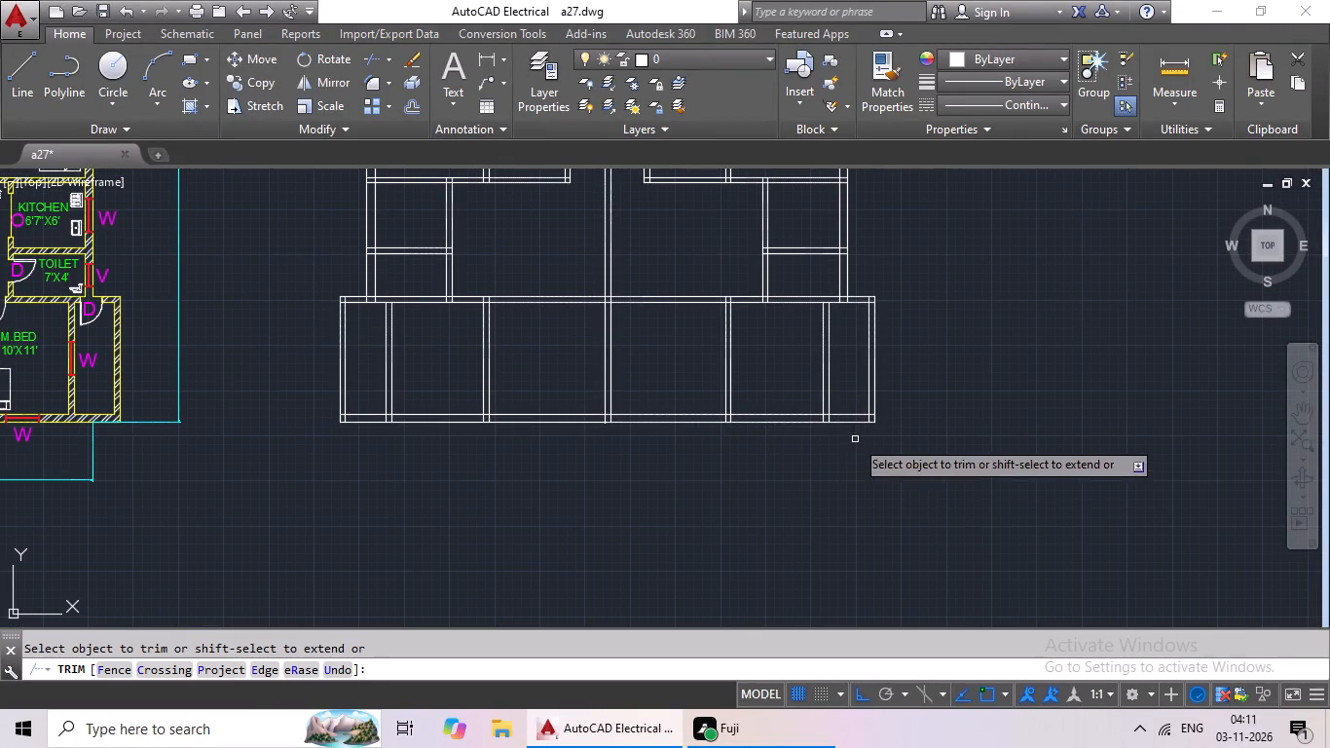
{"action": "scroll", "coordinate": [878, 394], "scroll_direction": "up", "scroll_amount": 4}
{"action": "scroll", "coordinate": [841, 537], "scroll_direction": "up", "scroll_amount": 3}
{"action": "left_click_drag", "start_coordinate": [839, 413], "coordinate": [839, 440]}
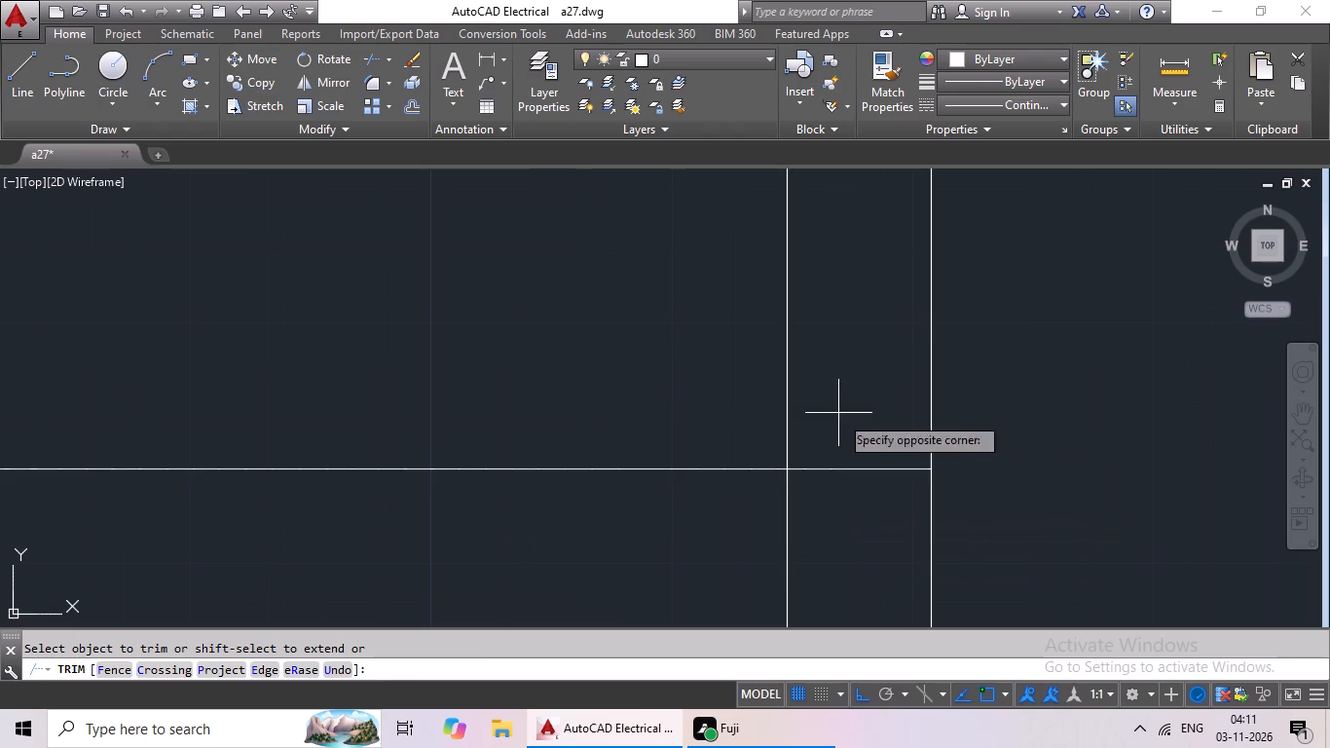
{"action": "left_click_drag", "start_coordinate": [839, 440], "coordinate": [818, 545]}
{"action": "left_click", "coordinate": [818, 545]}
{"action": "left_click_drag", "start_coordinate": [849, 511], "coordinate": [762, 579]}
{"action": "left_click", "coordinate": [760, 579]}
Trim the rightmost partition's lines out of the bottom wall, and open the inner wall line between them.
{"action": "scroll", "coordinate": [789, 531], "scroll_direction": "down", "scroll_amount": 5}
{"action": "scroll", "coordinate": [735, 412], "scroll_direction": "down", "scroll_amount": 2}
{"action": "middle_click_drag", "start_coordinate": [735, 409], "coordinate": [733, 422]}
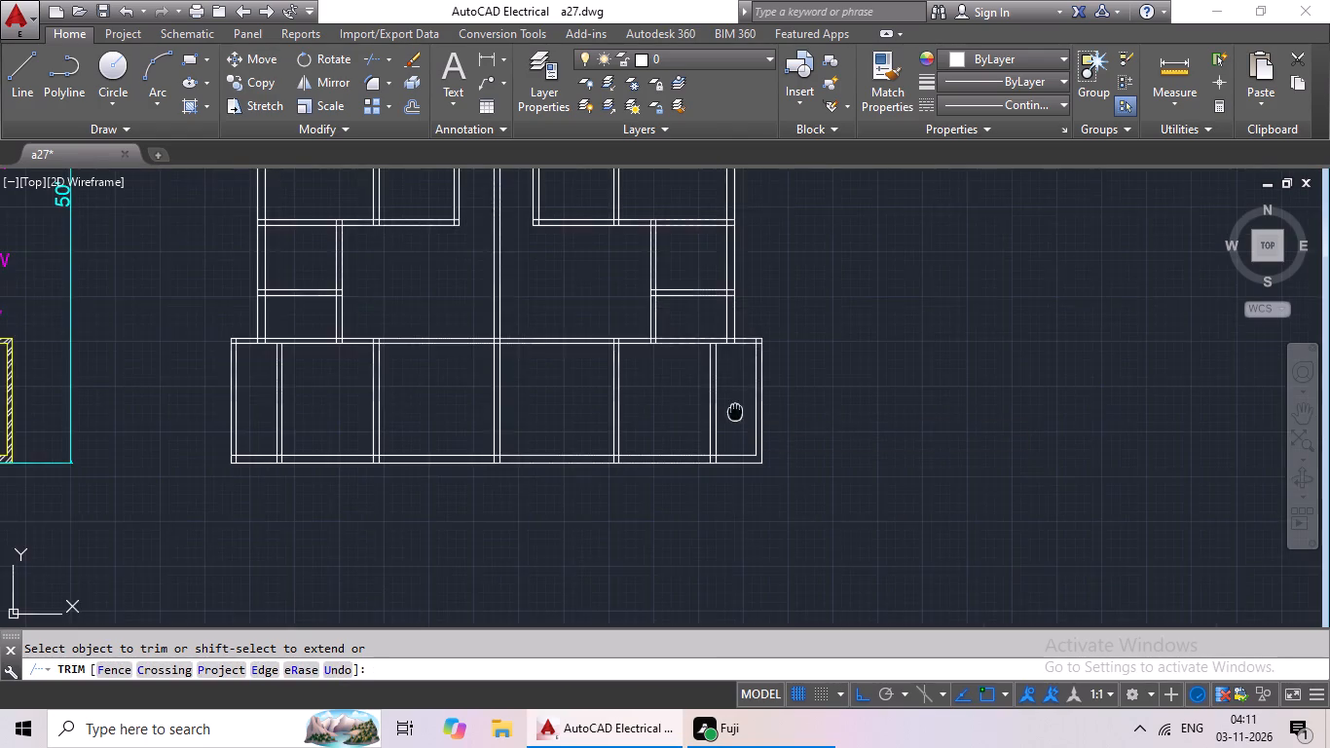
{"action": "middle_click_drag", "start_coordinate": [733, 422], "coordinate": [722, 580]}
{"action": "scroll", "coordinate": [731, 434], "scroll_direction": "down", "scroll_amount": 2}
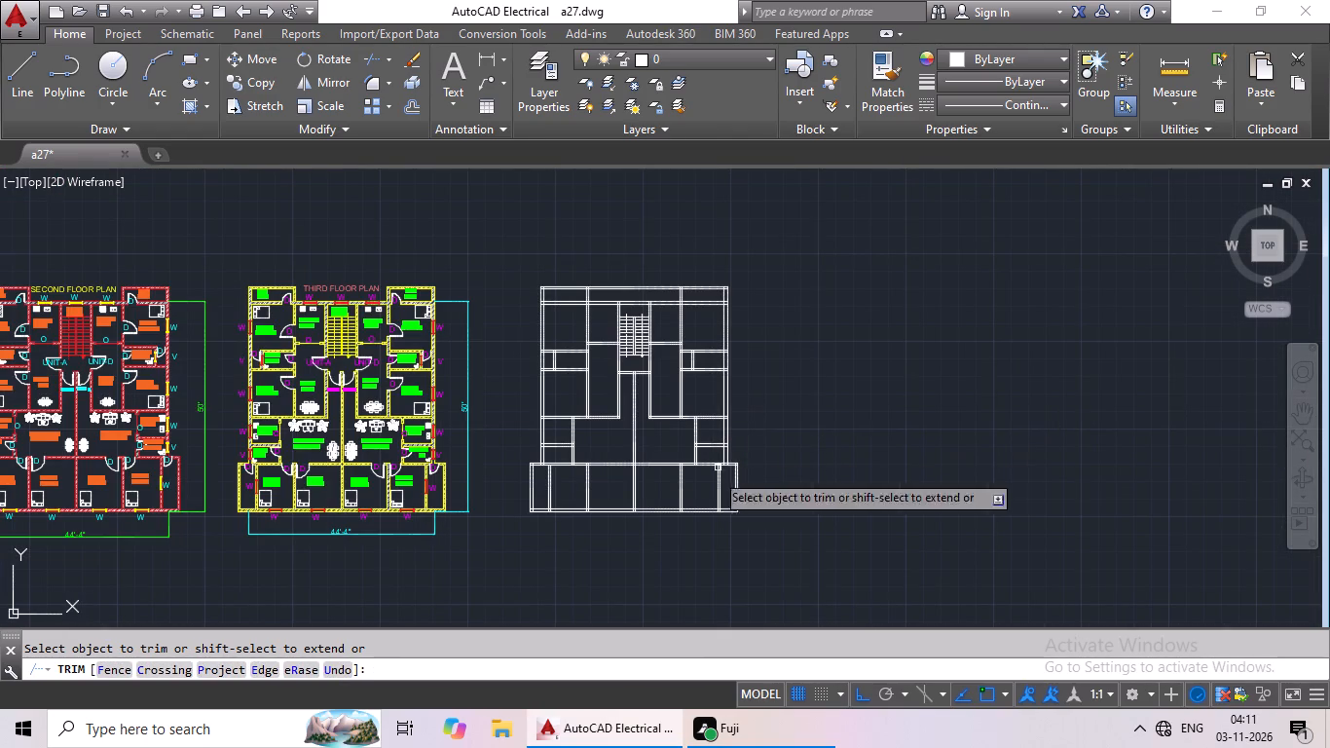
{"action": "scroll", "coordinate": [699, 504], "scroll_direction": "up", "scroll_amount": 3}
{"action": "scroll", "coordinate": [775, 539], "scroll_direction": "up", "scroll_amount": 4}
{"action": "left_click_drag", "start_coordinate": [924, 517], "coordinate": [734, 560]}
{"action": "left_click", "coordinate": [734, 560]}
{"action": "left_click_drag", "start_coordinate": [838, 439], "coordinate": [827, 533]}
{"action": "left_click", "coordinate": [827, 533]}
{"action": "scroll", "coordinate": [848, 522], "scroll_direction": "down", "scroll_amount": 3}
Trim the overlapping inner lines at the upper-right corner of the wider bottom room row.
{"action": "middle_click_drag", "start_coordinate": [855, 522], "coordinate": [775, 554]}
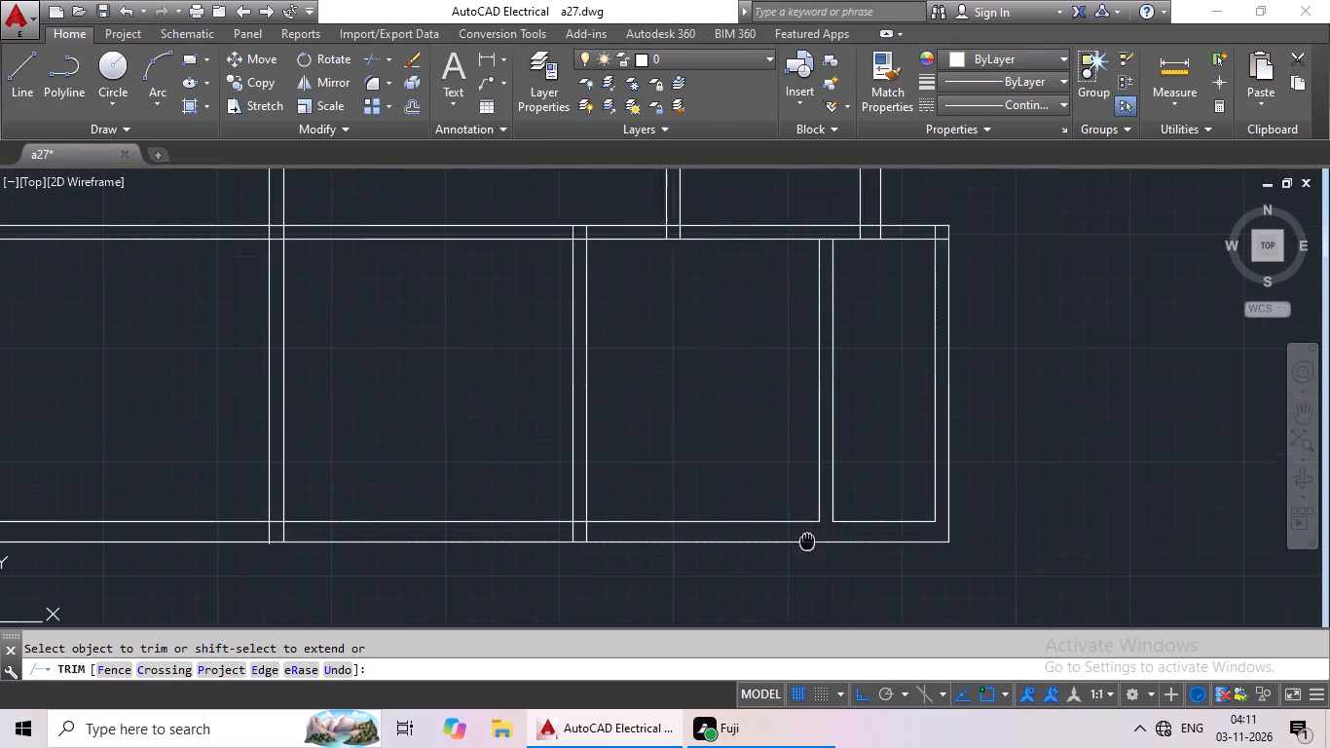
{"action": "middle_click_drag", "start_coordinate": [775, 554], "coordinate": [722, 588]}
{"action": "scroll", "coordinate": [835, 273], "scroll_direction": "up", "scroll_amount": 3}
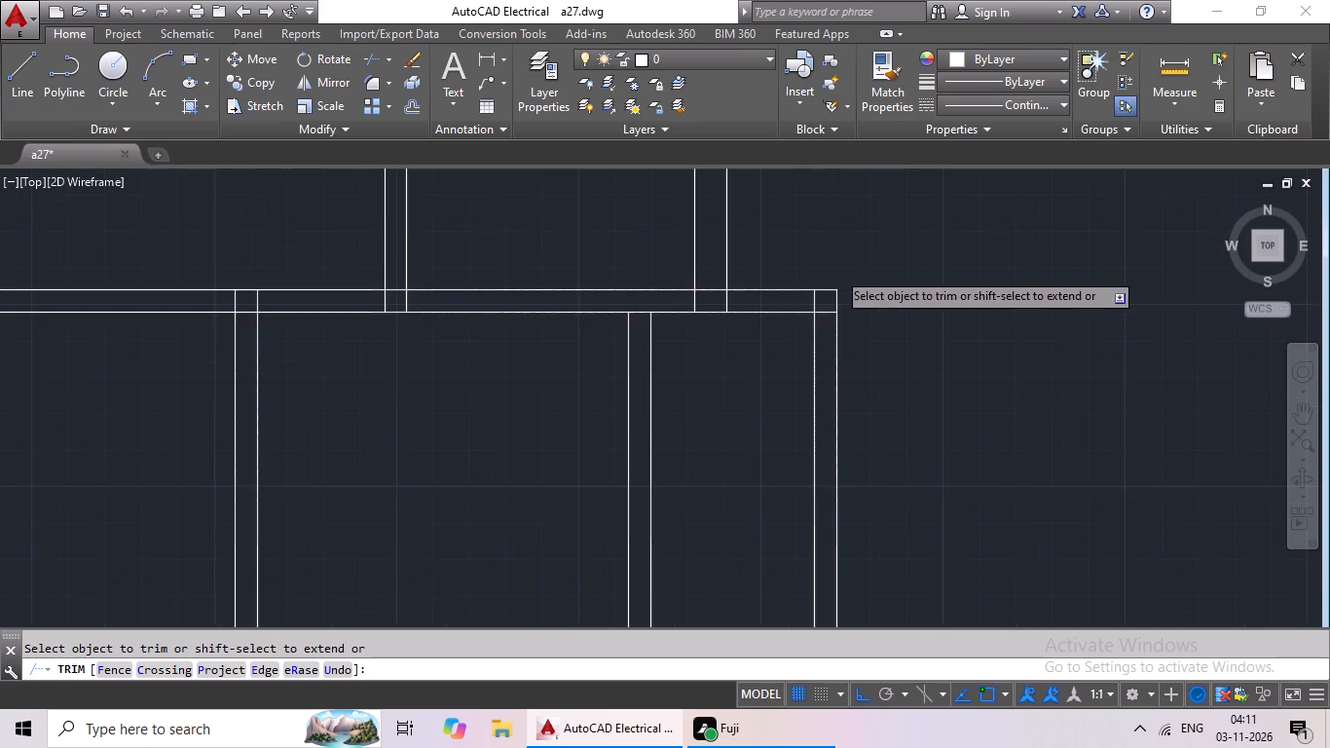
{"action": "scroll", "coordinate": [801, 372], "scroll_direction": "up", "scroll_amount": 3}
{"action": "left_click_drag", "start_coordinate": [830, 282], "coordinate": [800, 498]}
{"action": "left_click_drag", "start_coordinate": [801, 489], "coordinate": [813, 451]}
{"action": "left_click_drag", "start_coordinate": [858, 226], "coordinate": [615, 334]}
{"action": "left_click", "coordinate": [615, 333]}
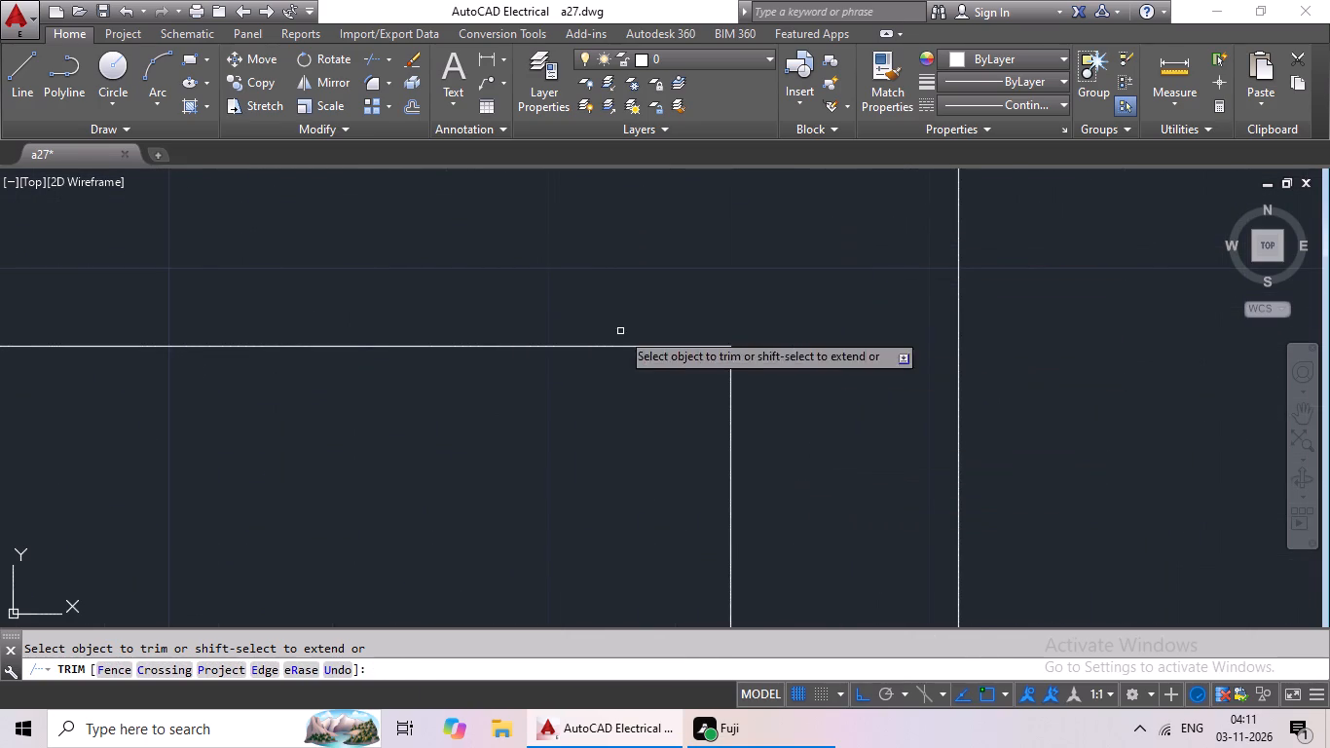
Trim the right outer wall's junction with the bottom row's top wall, removing the crossing lines and opening the upper line between them.
{"action": "scroll", "coordinate": [744, 321], "scroll_direction": "down", "scroll_amount": 3}
{"action": "middle_click_drag", "start_coordinate": [536, 417], "coordinate": [611, 522]}
{"action": "scroll", "coordinate": [600, 381], "scroll_direction": "up", "scroll_amount": 3}
{"action": "left_click_drag", "start_coordinate": [716, 396], "coordinate": [228, 534]}
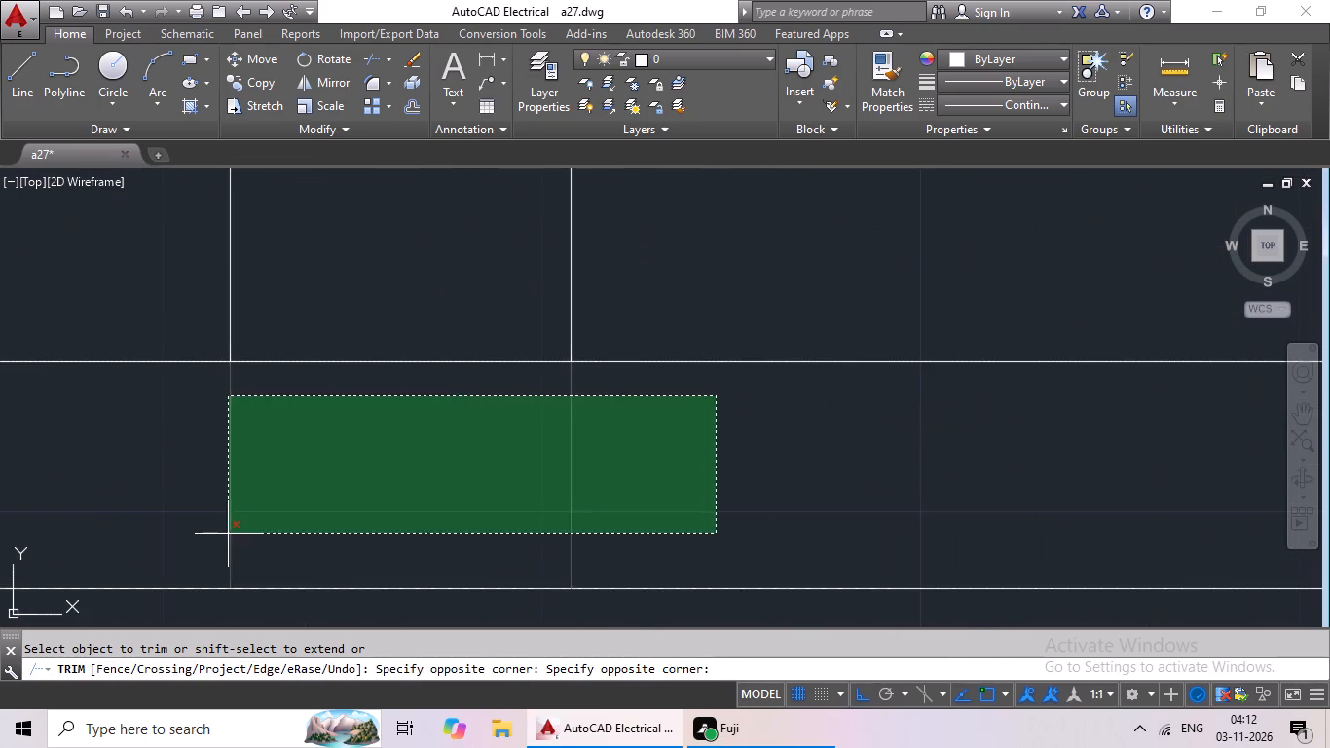
{"action": "left_click", "coordinate": [227, 534]}
{"action": "left_click_drag", "start_coordinate": [395, 266], "coordinate": [338, 458]}
{"action": "left_click_drag", "start_coordinate": [338, 458], "coordinate": [425, 453]}
Trim the bottom row's top wall line between the two lines of the rightmost partition.
{"action": "scroll", "coordinate": [486, 438], "scroll_direction": "down", "scroll_amount": 3}
{"action": "middle_click_drag", "start_coordinate": [474, 462], "coordinate": [868, 353]}
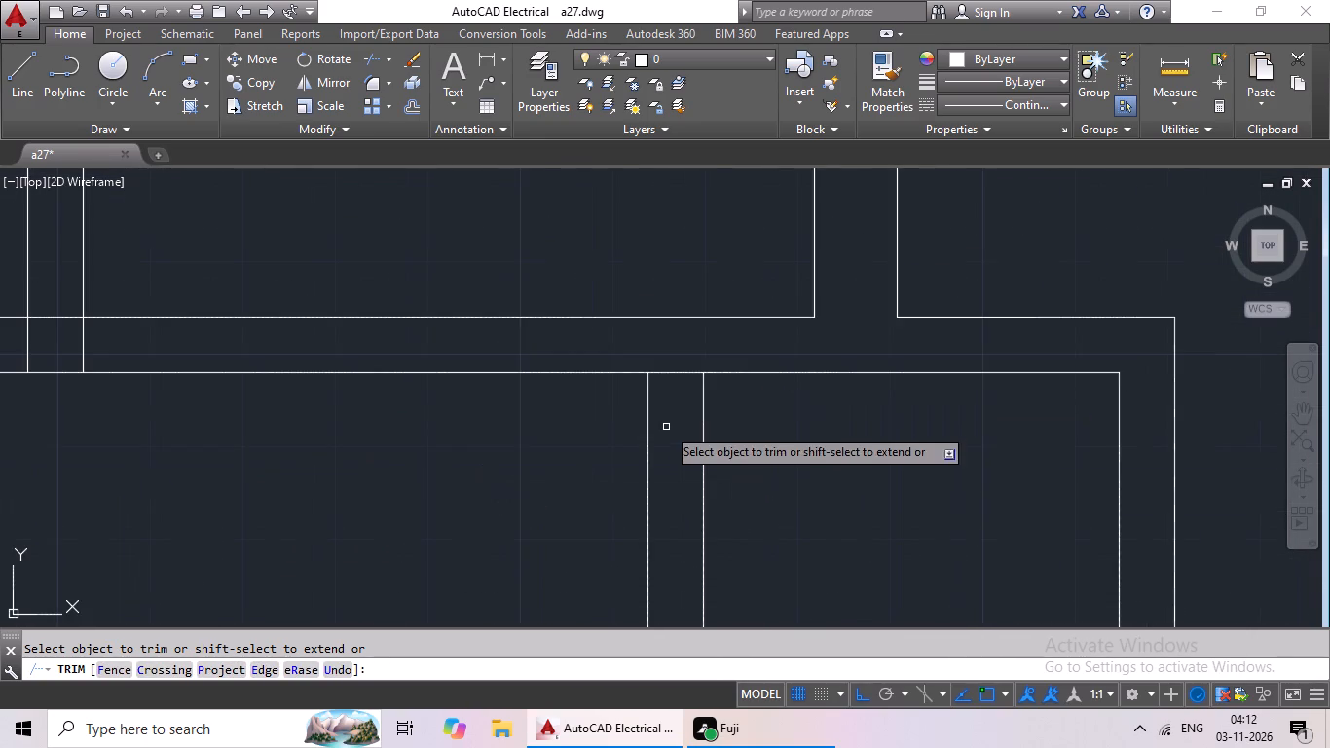
{"action": "scroll", "coordinate": [671, 384], "scroll_direction": "up", "scroll_amount": 2}
{"action": "left_click_drag", "start_coordinate": [683, 301], "coordinate": [659, 438]}
{"action": "left_click", "coordinate": [659, 437]}
Clean up where the right kitchen and toilet block's vertical partition meets the bottom row's top wall by trimming the overlapping lines.
{"action": "scroll", "coordinate": [719, 422], "scroll_direction": "down", "scroll_amount": 2}
{"action": "middle_click_drag", "start_coordinate": [564, 456], "coordinate": [935, 515]}
{"action": "scroll", "coordinate": [454, 433], "scroll_direction": "up", "scroll_amount": 2}
{"action": "left_click_drag", "start_coordinate": [643, 390], "coordinate": [340, 457]}
{"action": "left_click_drag", "start_coordinate": [340, 457], "coordinate": [362, 446]}
{"action": "left_click_drag", "start_coordinate": [482, 266], "coordinate": [482, 270]}
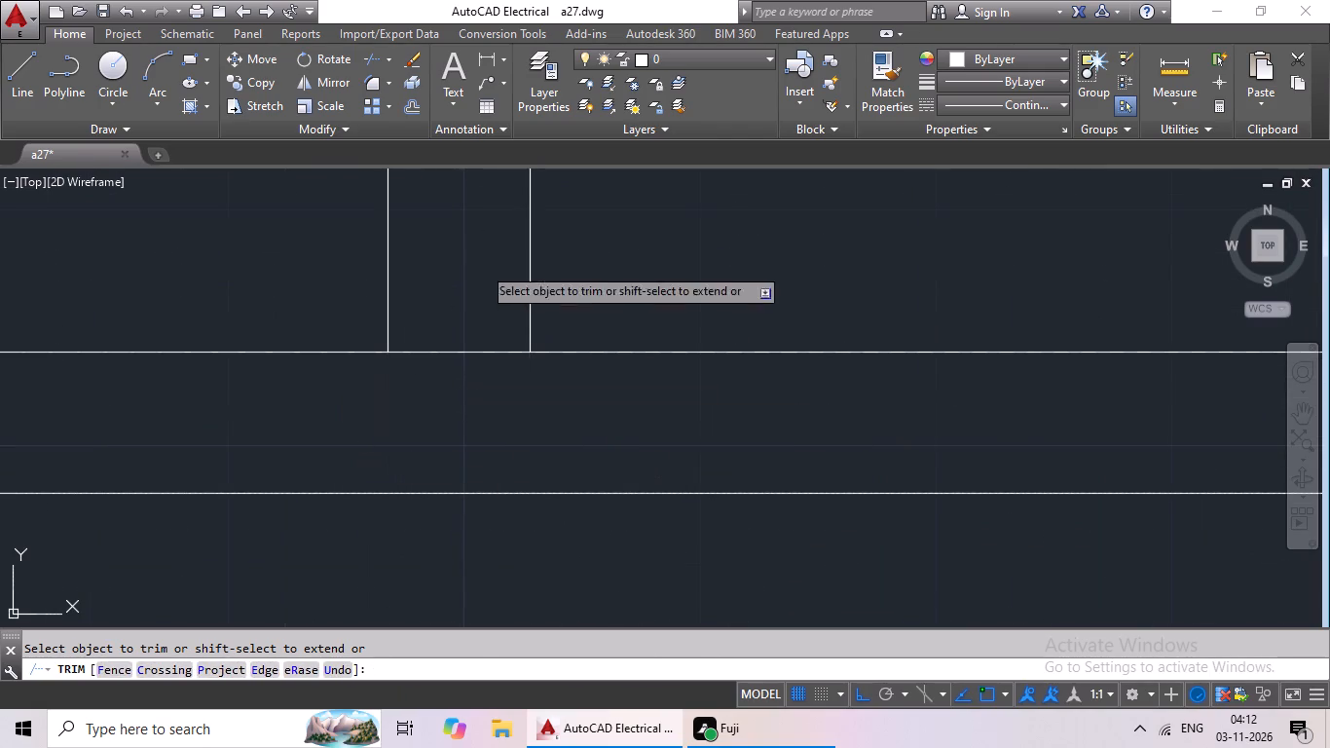
{"action": "left_click_drag", "start_coordinate": [482, 270], "coordinate": [453, 412]}
{"action": "left_click", "coordinate": [453, 412]}
Trim the overlapping lines where the bottom row's second partition from the right meets the row's top wall.
{"action": "scroll", "coordinate": [558, 394], "scroll_direction": "down", "scroll_amount": 3}
{"action": "middle_click_drag", "start_coordinate": [499, 471], "coordinate": [856, 466]}
{"action": "scroll", "coordinate": [688, 401], "scroll_direction": "up", "scroll_amount": 4}
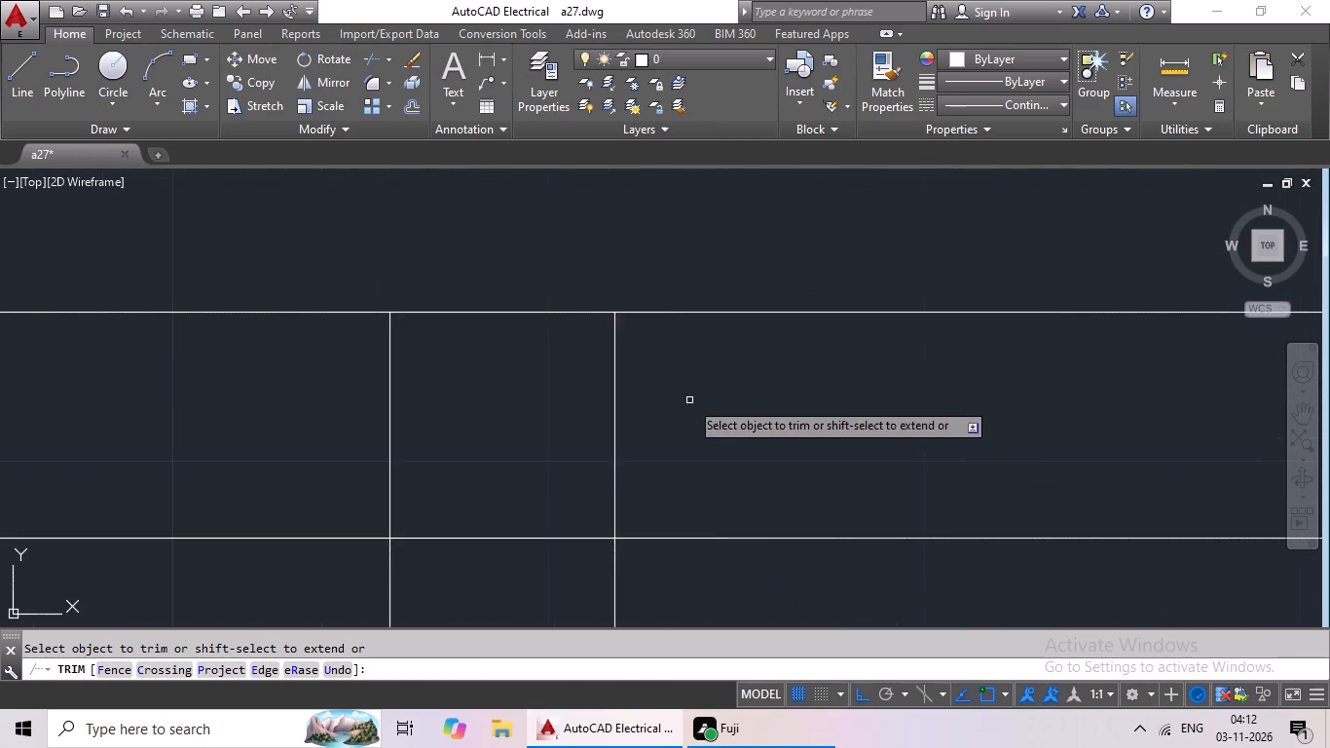
{"action": "left_click_drag", "start_coordinate": [688, 366], "coordinate": [278, 438]}
{"action": "left_click_drag", "start_coordinate": [278, 438], "coordinate": [307, 433]}
{"action": "left_click_drag", "start_coordinate": [484, 399], "coordinate": [457, 602]}
{"action": "left_click_drag", "start_coordinate": [457, 602], "coordinate": [462, 589]}
Trim the same partition's lines out of the bottom wall and open the inner wall line between them.
{"action": "scroll", "coordinate": [536, 429], "scroll_direction": "down", "scroll_amount": 4}
{"action": "middle_click_drag", "start_coordinate": [535, 482], "coordinate": [536, 471]}
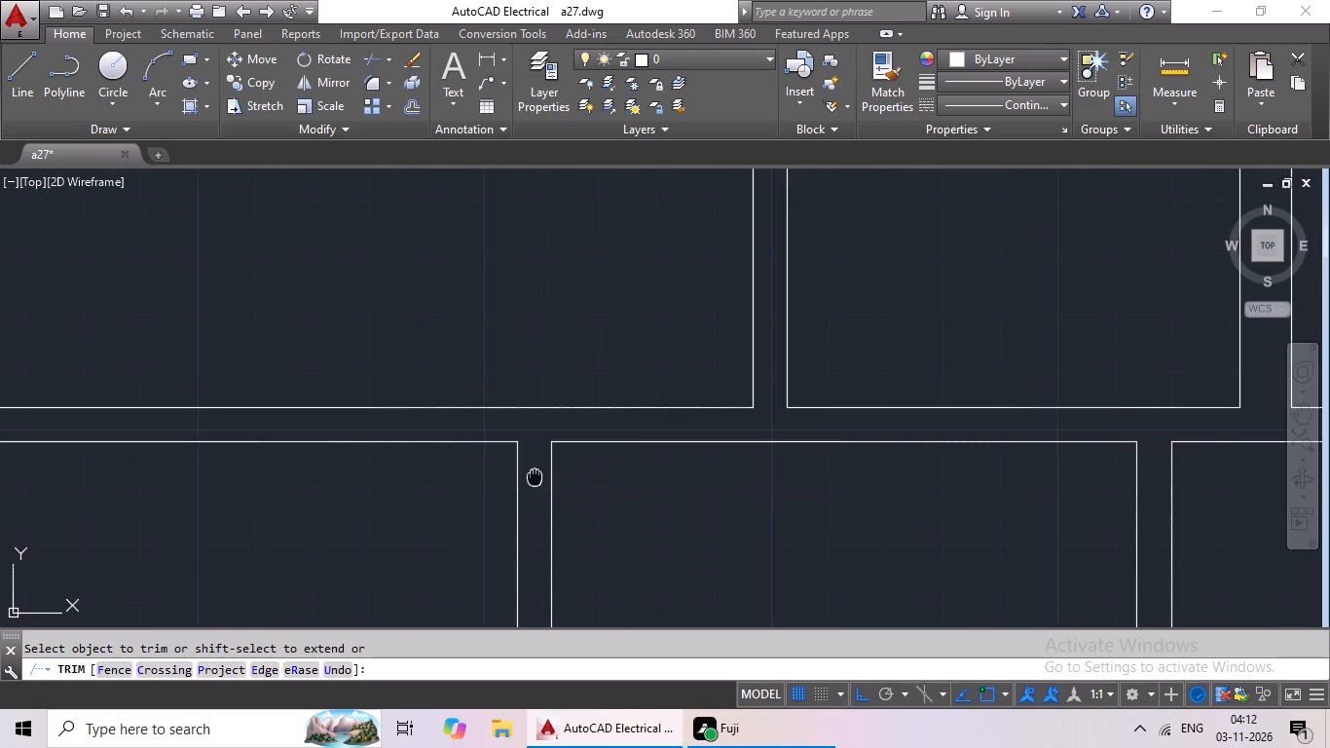
{"action": "middle_click_drag", "start_coordinate": [536, 471], "coordinate": [562, 332]}
{"action": "scroll", "coordinate": [567, 383], "scroll_direction": "down", "scroll_amount": 3}
{"action": "scroll", "coordinate": [572, 569], "scroll_direction": "up", "scroll_amount": 4}
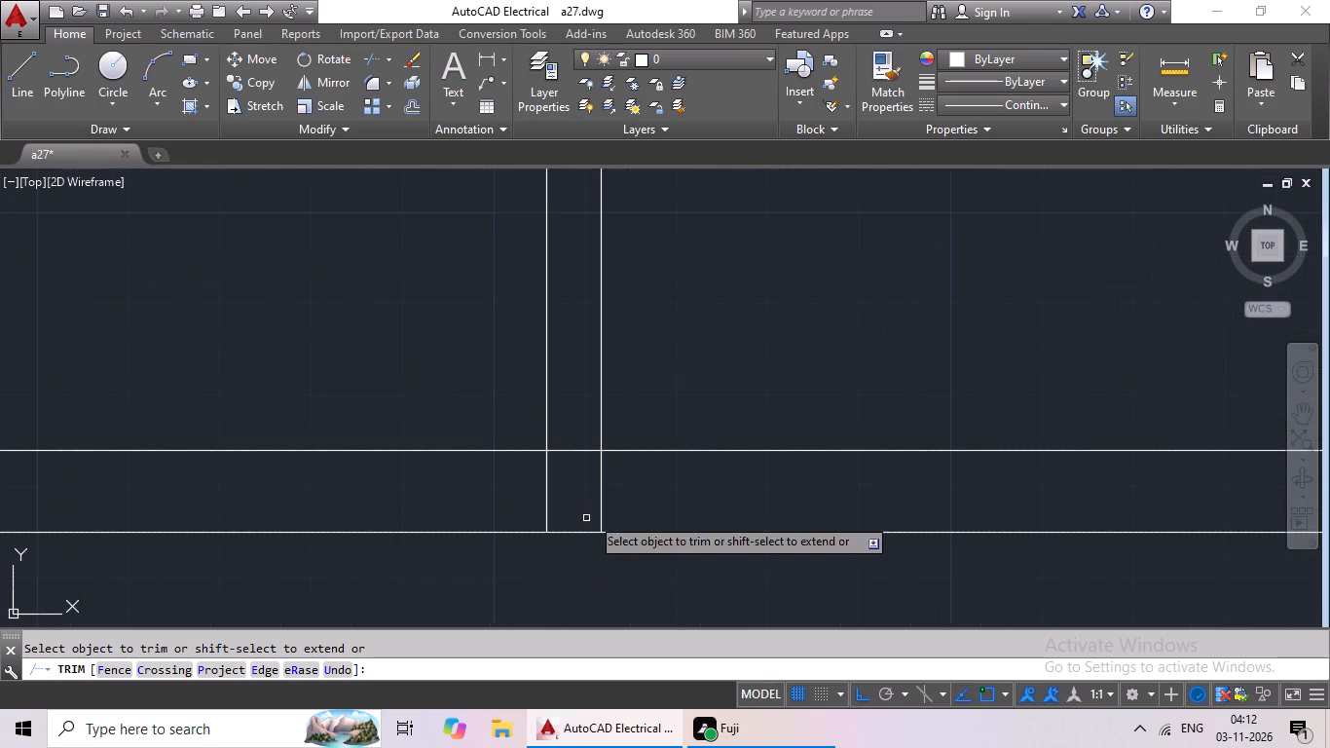
{"action": "left_click_drag", "start_coordinate": [675, 474], "coordinate": [466, 497]}
{"action": "left_click_drag", "start_coordinate": [466, 497], "coordinate": [485, 495]}
{"action": "left_click_drag", "start_coordinate": [575, 406], "coordinate": [537, 499]}
{"action": "left_click_drag", "start_coordinate": [539, 497], "coordinate": [548, 494]}
Trim all four crossing line pieces where the central wall passes through the bottom row's top wall.
{"action": "scroll", "coordinate": [652, 431], "scroll_direction": "down", "scroll_amount": 3}
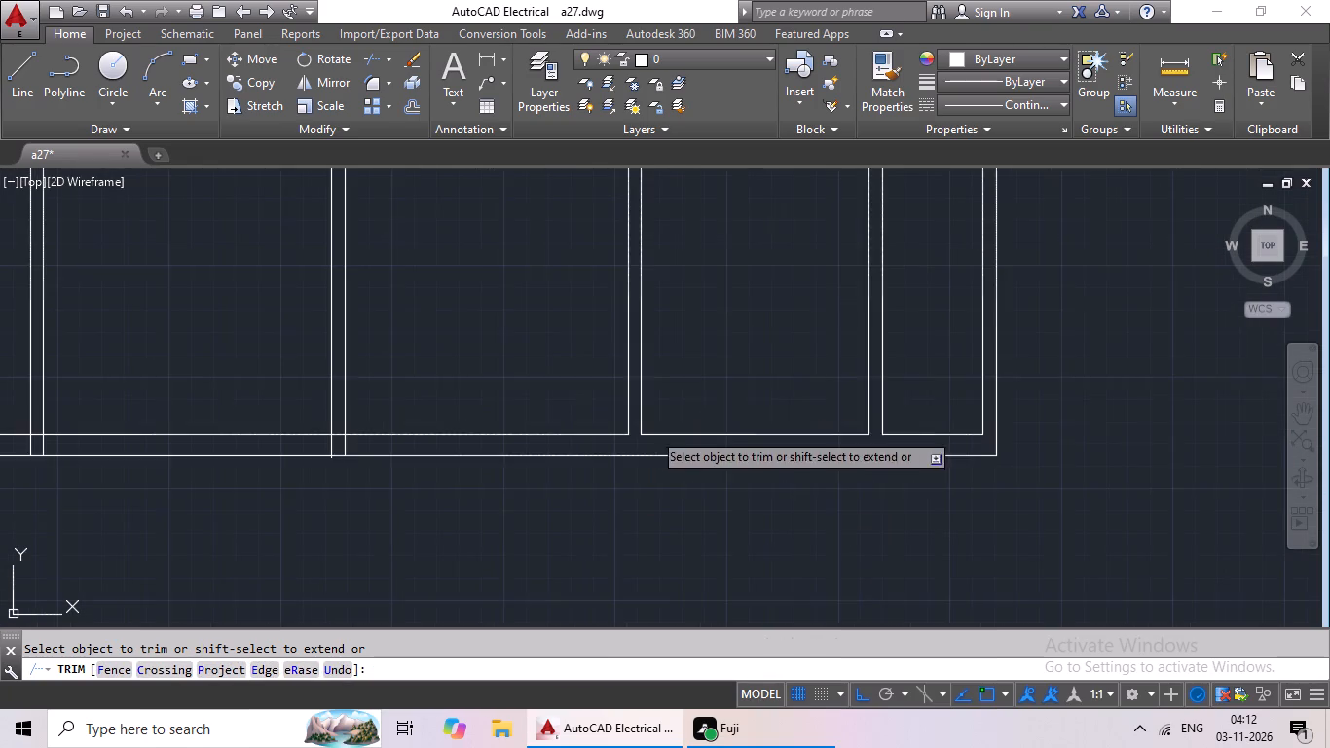
{"action": "middle_click_drag", "start_coordinate": [667, 379], "coordinate": [642, 584]}
{"action": "middle_click_drag", "start_coordinate": [495, 440], "coordinate": [678, 492]}
{"action": "scroll", "coordinate": [498, 411], "scroll_direction": "up", "scroll_amount": 4}
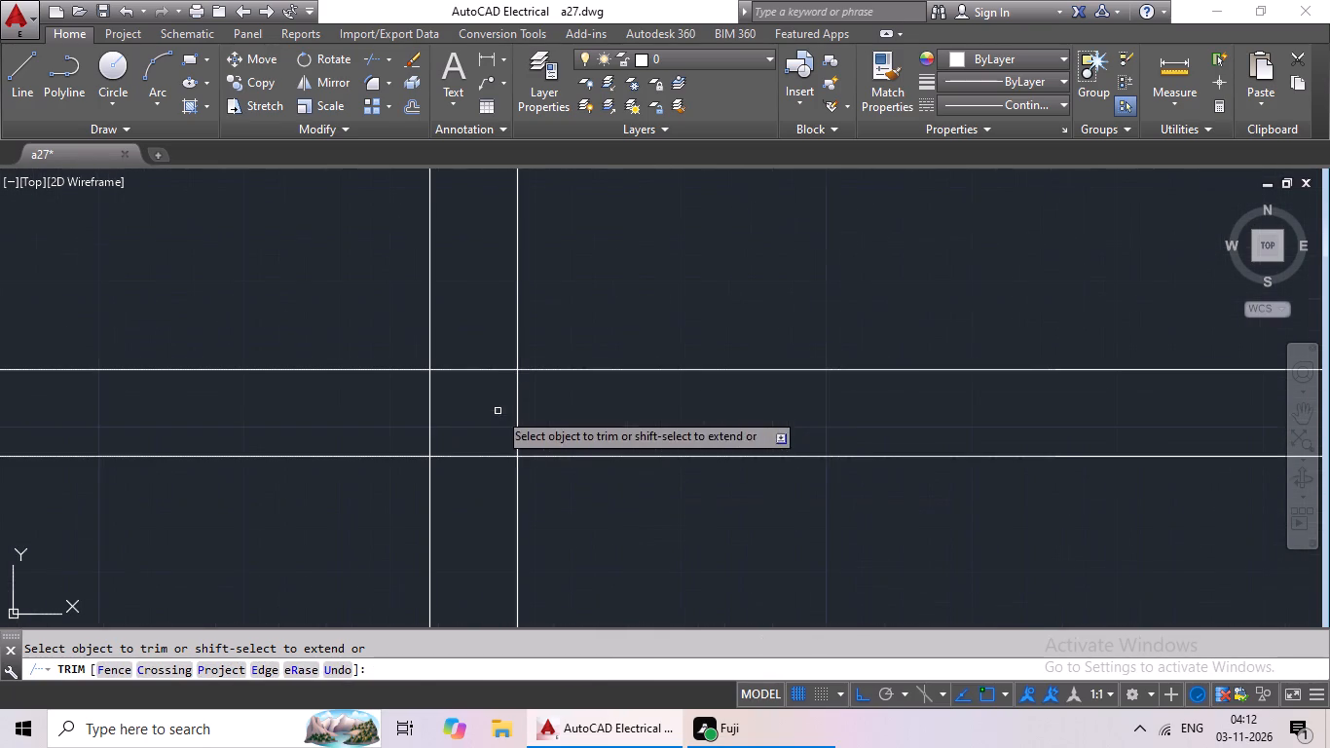
{"action": "left_click_drag", "start_coordinate": [562, 400], "coordinate": [358, 405]}
{"action": "left_click_drag", "start_coordinate": [358, 405], "coordinate": [358, 414]}
{"action": "left_click_drag", "start_coordinate": [467, 334], "coordinate": [448, 494]}
{"action": "left_click_drag", "start_coordinate": [448, 493], "coordinate": [457, 483]}
Trim the overlapping lines where the first partition left of the central wall meets the bottom row's top wall.
{"action": "scroll", "coordinate": [534, 435], "scroll_direction": "down", "scroll_amount": 4}
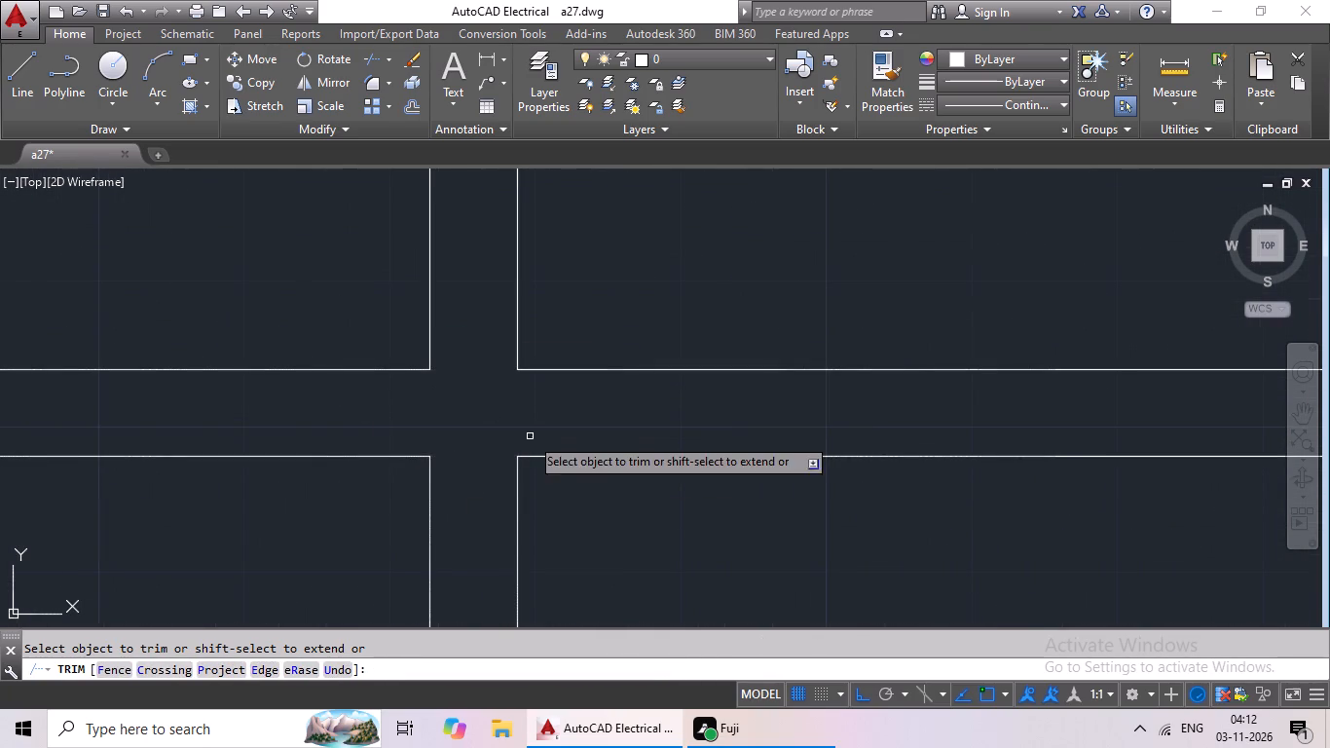
{"action": "middle_click_drag", "start_coordinate": [479, 511], "coordinate": [740, 506]}
{"action": "scroll", "coordinate": [477, 427], "scroll_direction": "up", "scroll_amount": 4}
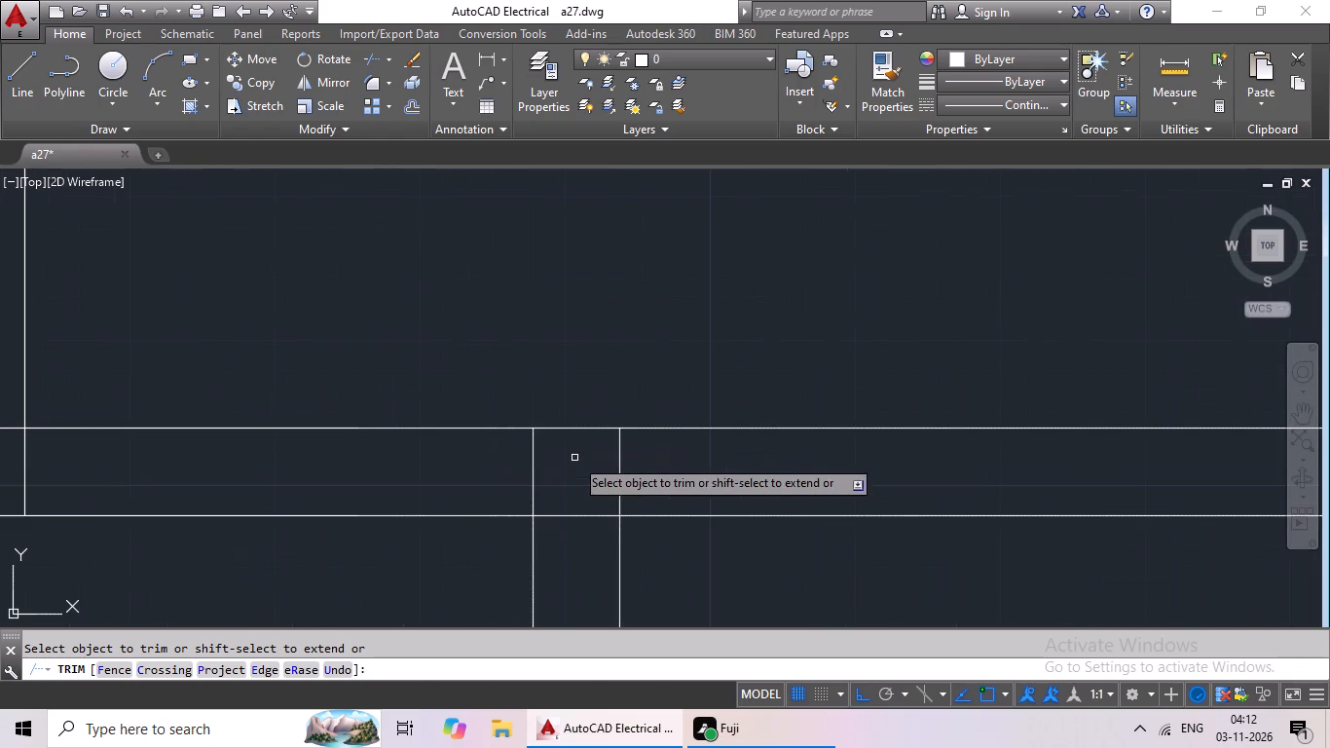
{"action": "left_click_drag", "start_coordinate": [713, 453], "coordinate": [508, 490]}
{"action": "left_click", "coordinate": [508, 490]}
{"action": "left_click_drag", "start_coordinate": [581, 471], "coordinate": [564, 576]}
{"action": "left_click_drag", "start_coordinate": [562, 572], "coordinate": [568, 562]}
Trim that left partition's lines out of the bottom wall and open the inner wall line between them.
{"action": "scroll", "coordinate": [621, 481], "scroll_direction": "down", "scroll_amount": 5}
{"action": "middle_click_drag", "start_coordinate": [647, 536], "coordinate": [653, 486]}
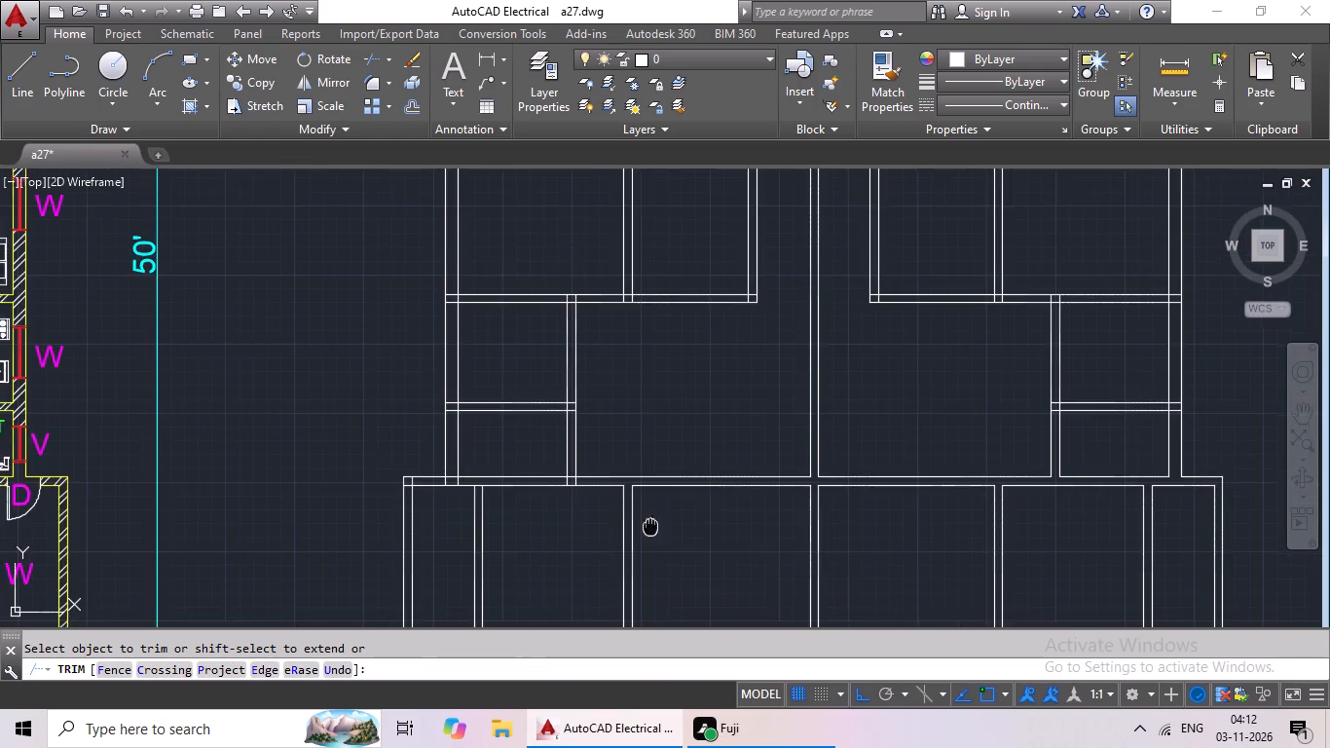
{"action": "middle_click_drag", "start_coordinate": [653, 486], "coordinate": [649, 375]}
{"action": "scroll", "coordinate": [622, 500], "scroll_direction": "up", "scroll_amount": 4}
{"action": "left_click_drag", "start_coordinate": [723, 519], "coordinate": [607, 557]}
{"action": "left_click", "coordinate": [607, 558]}
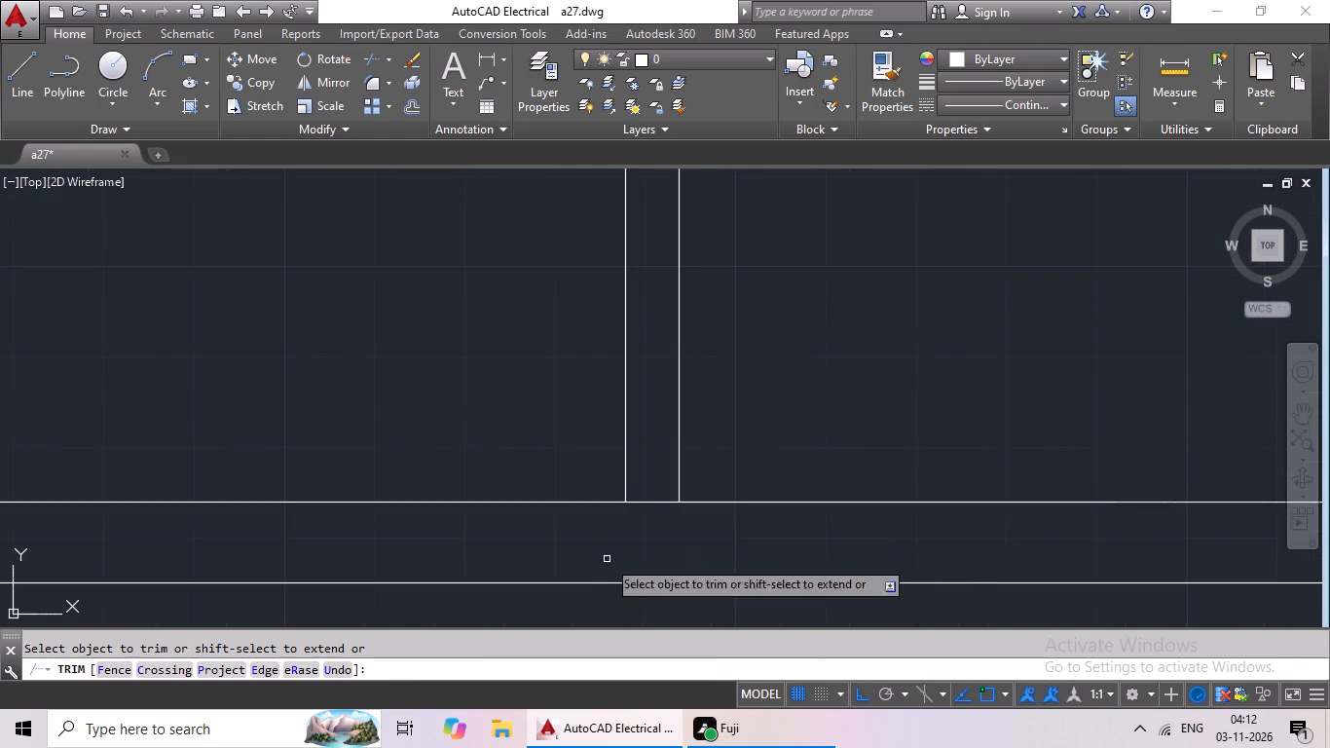
{"action": "left_click_drag", "start_coordinate": [654, 463], "coordinate": [640, 545]}
{"action": "left_click", "coordinate": [640, 545]}
Trim the central wall's two lines out of the bottom wall's thickness.
{"action": "scroll", "coordinate": [736, 524], "scroll_direction": "down", "scroll_amount": 2}
{"action": "middle_click_drag", "start_coordinate": [761, 532], "coordinate": [348, 537]}
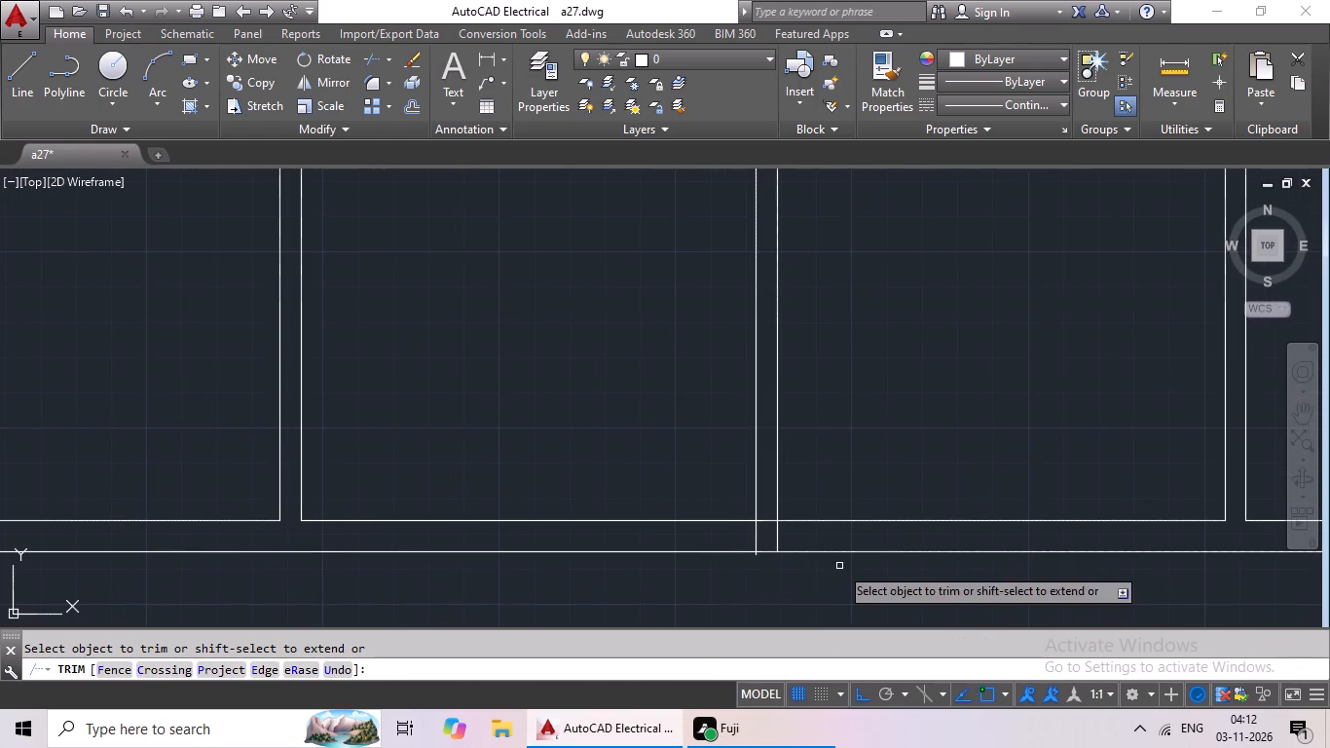
{"action": "scroll", "coordinate": [801, 543], "scroll_direction": "up", "scroll_amount": 4}
{"action": "left_click_drag", "start_coordinate": [776, 499], "coordinate": [452, 541]}
{"action": "left_click", "coordinate": [452, 539]}
{"action": "scroll", "coordinate": [550, 499], "scroll_direction": "down", "scroll_amount": 2}
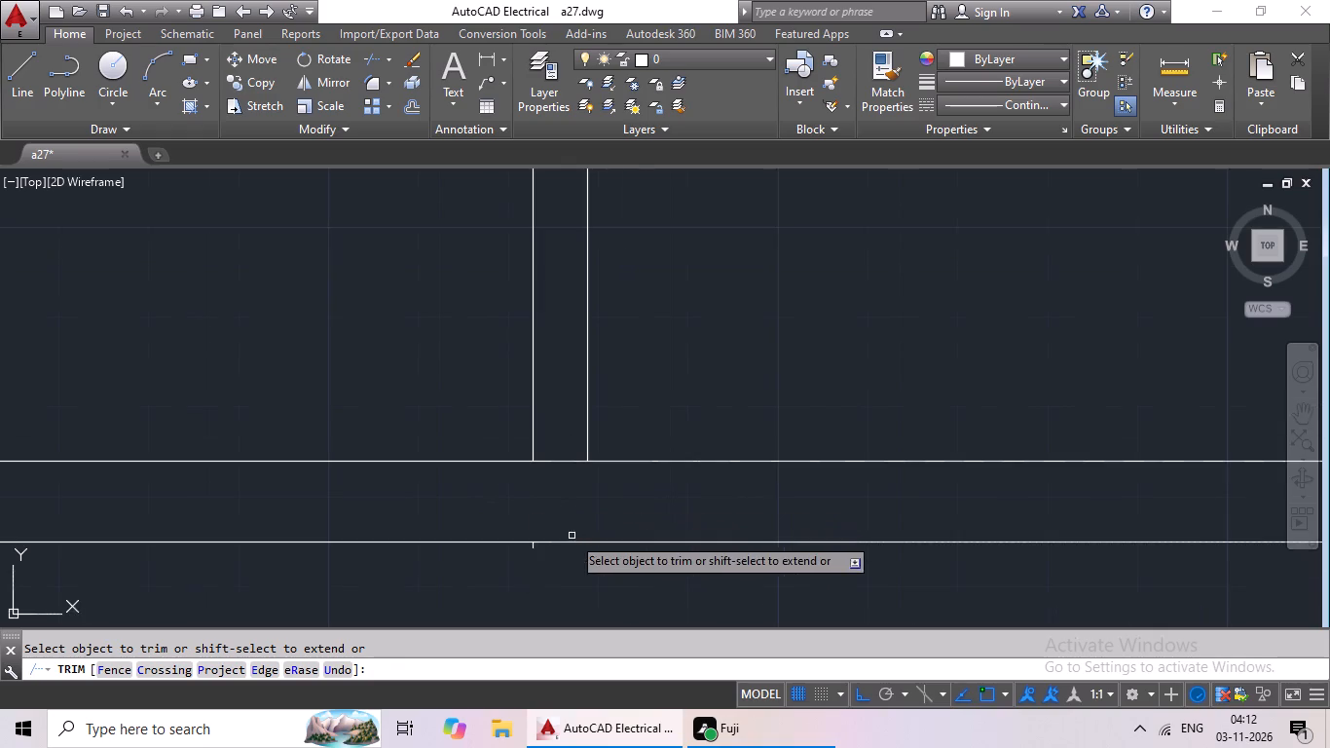
{"action": "scroll", "coordinate": [534, 551], "scroll_direction": "up", "scroll_amount": 4}
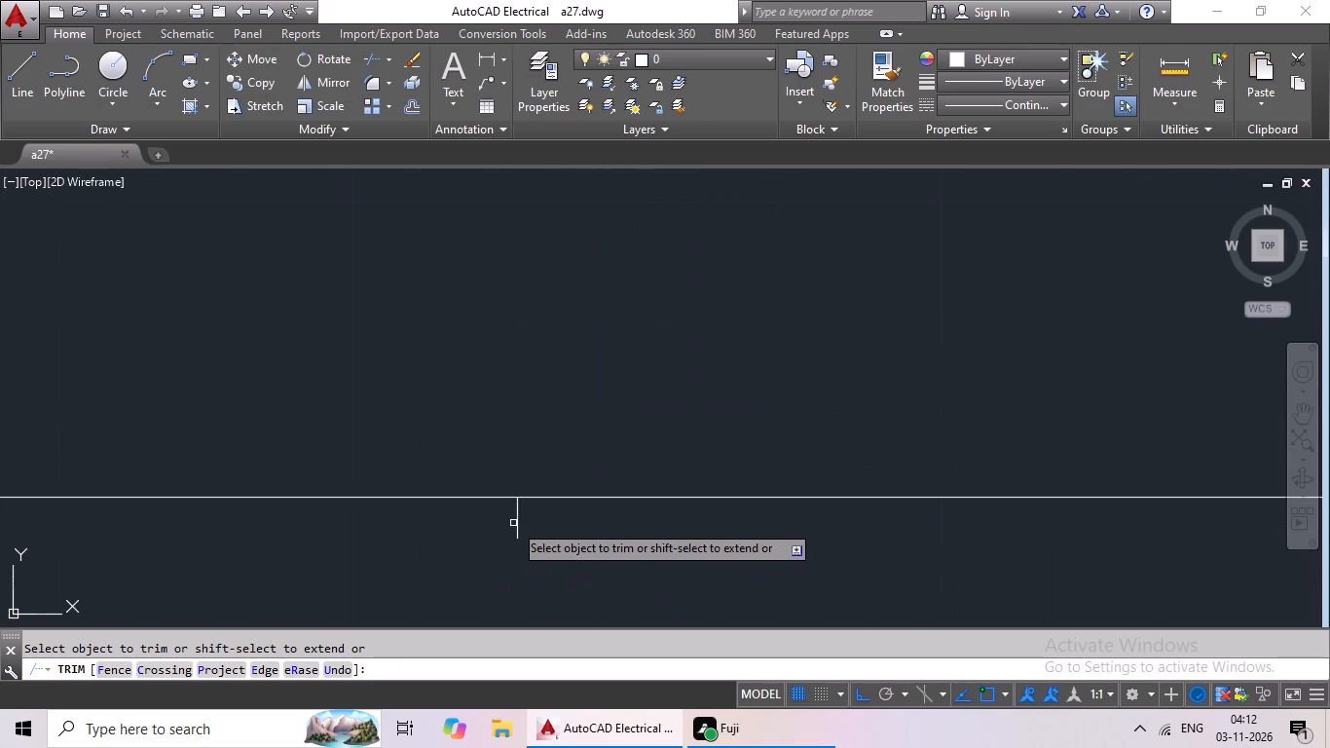
{"action": "key", "text": "Escape"}
Erase the short leftover line stub below the bottom wall at the central wall.
{"action": "left_click_drag", "start_coordinate": [562, 511], "coordinate": [479, 535]}
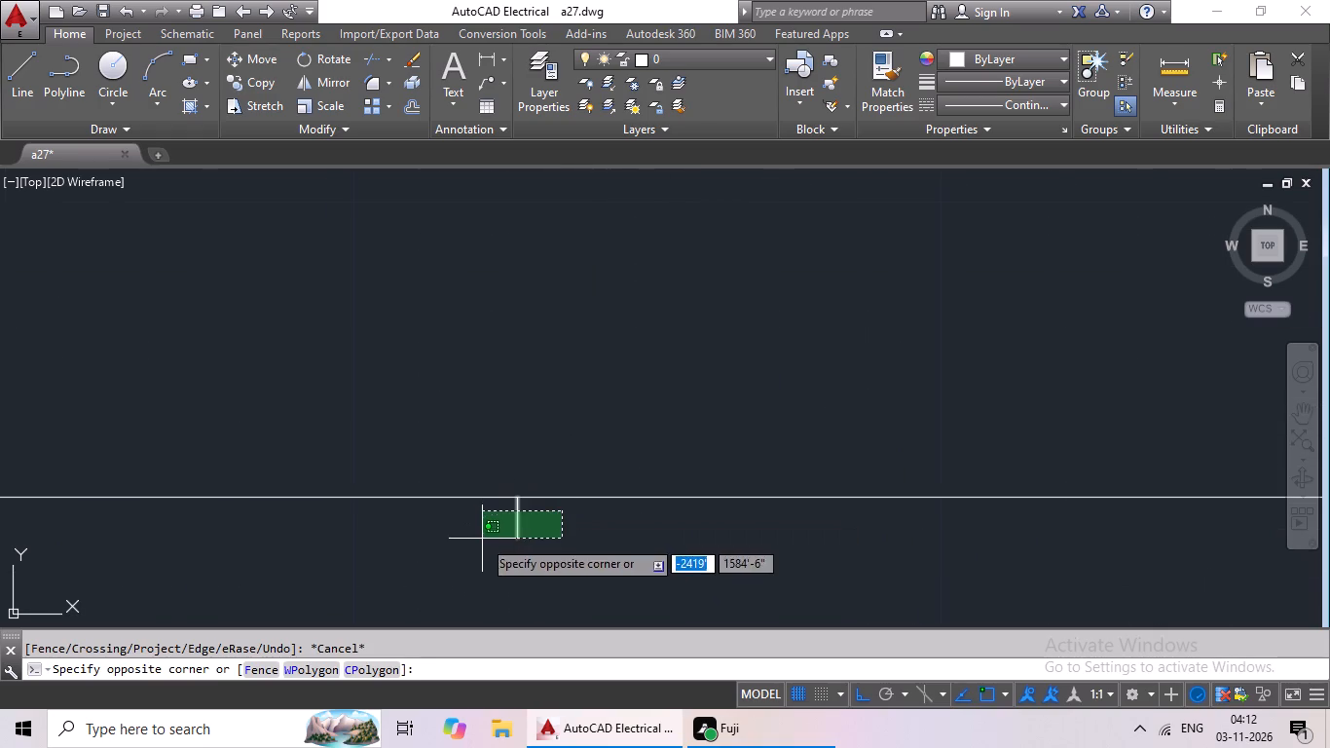
{"action": "left_click", "coordinate": [482, 539]}
{"action": "key", "text": "Delete"}
{"action": "scroll", "coordinate": [490, 561], "scroll_direction": "down", "scroll_amount": 4}
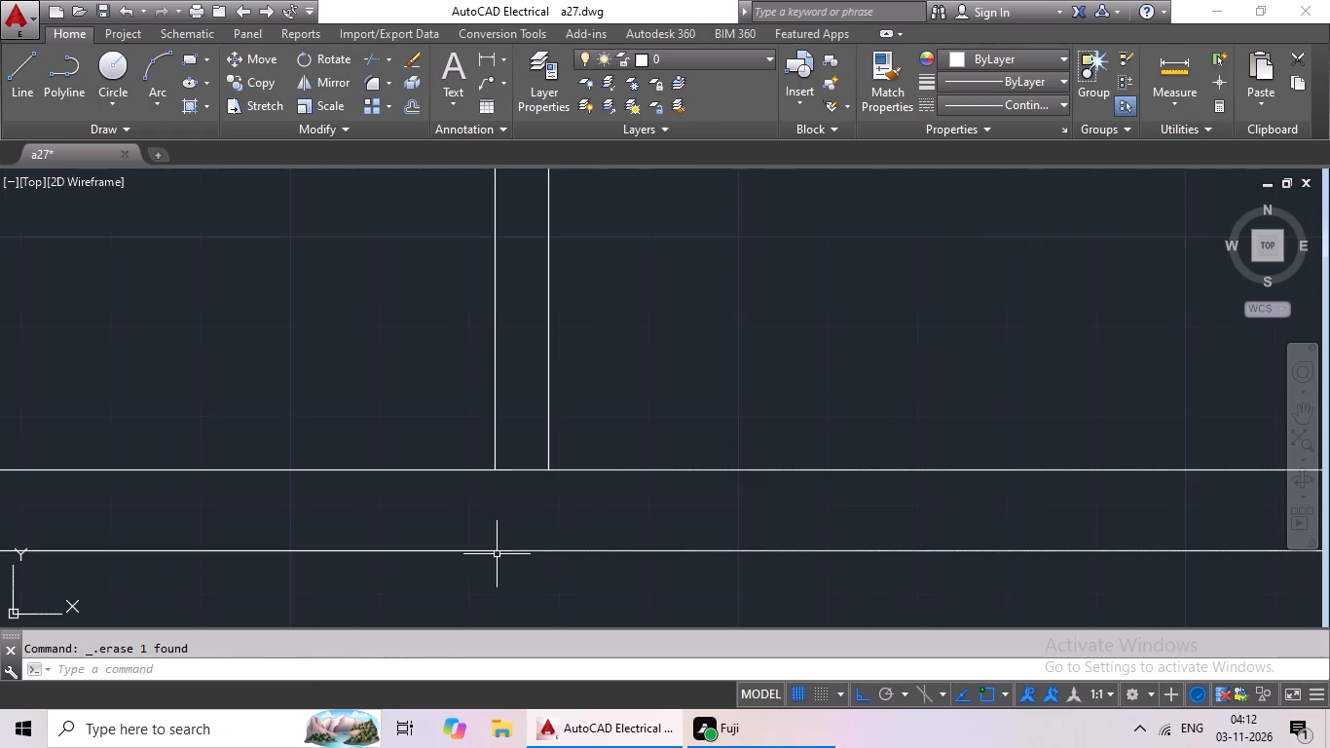
Trim the bottom wall's inner line to open it between the central wall's two lines.
{"action": "key", "text": "Escape"}
{"action": "type", "text": "tr"}
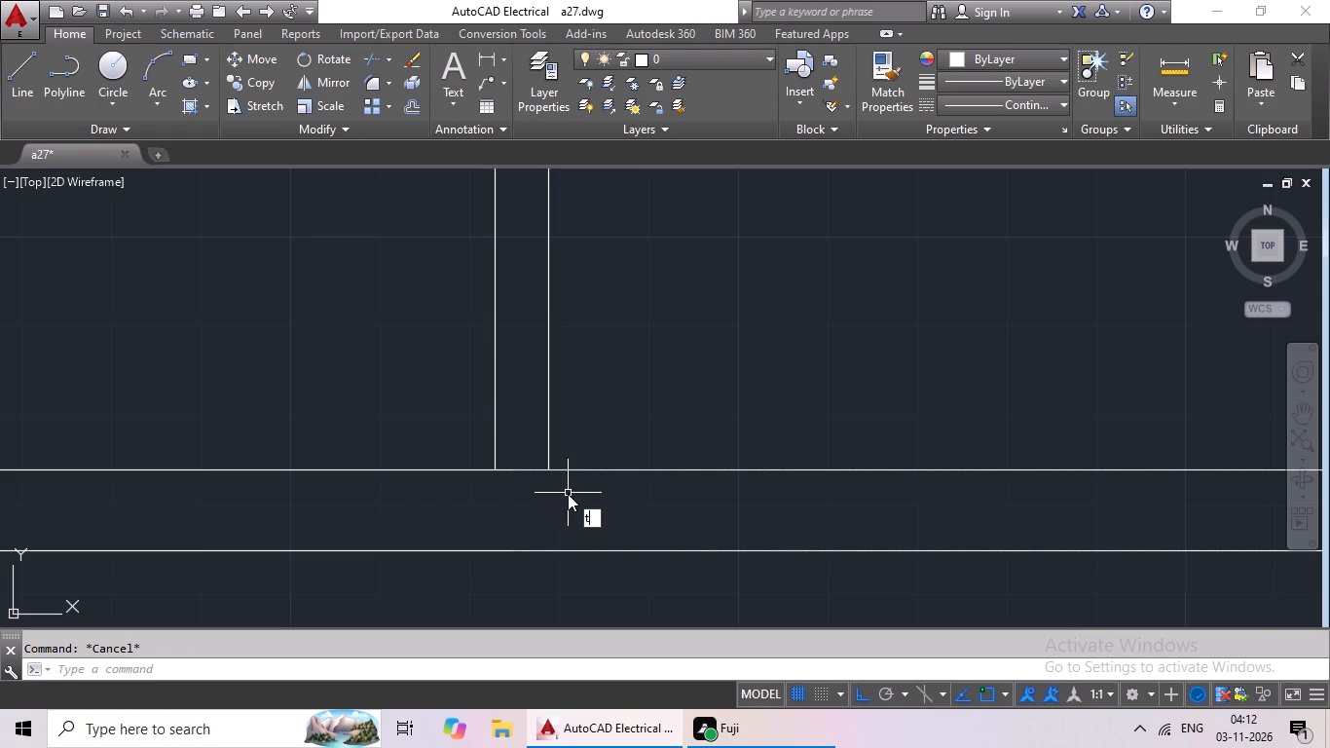
{"action": "key", "text": "space"}
{"action": "key", "text": "space"}
{"action": "scroll", "coordinate": [527, 472], "scroll_direction": "up", "scroll_amount": 3}
{"action": "left_click_drag", "start_coordinate": [515, 412], "coordinate": [482, 544]}
{"action": "left_click", "coordinate": [483, 541]}
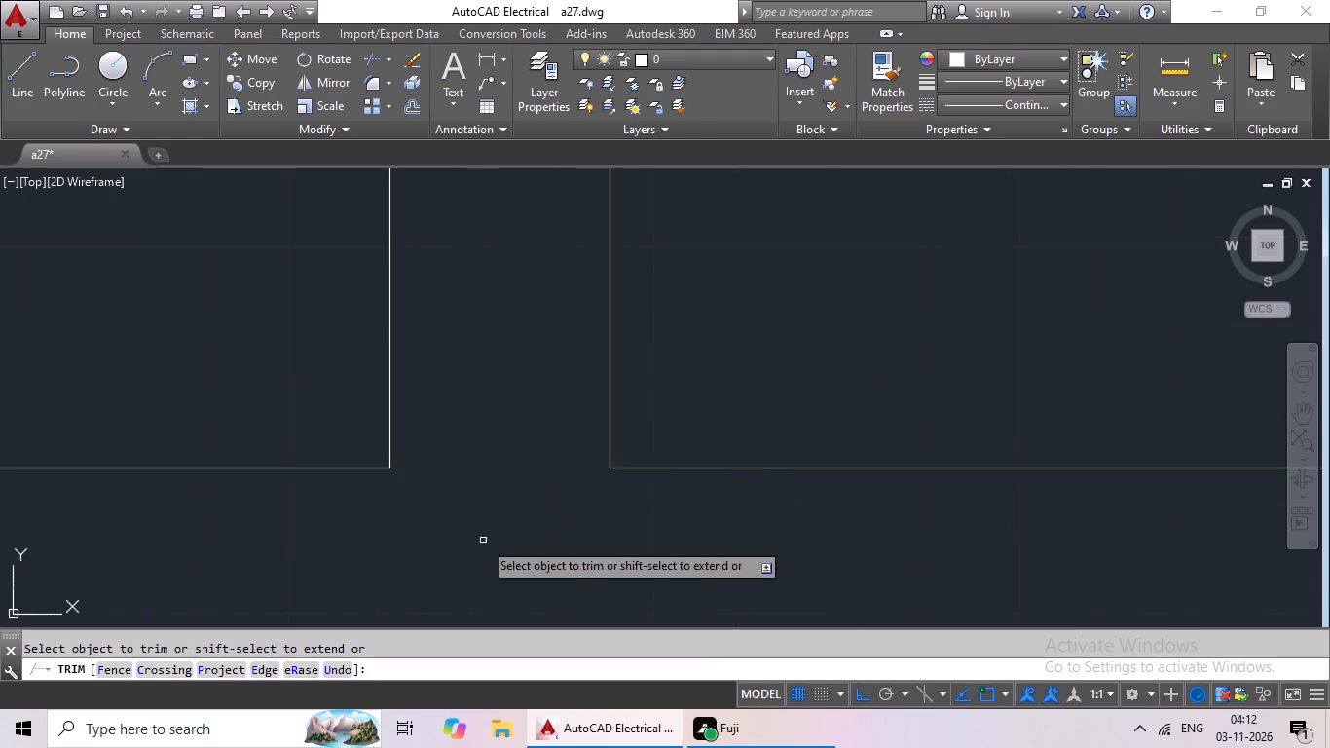
Trim the bottom row's leftmost partition lines out of the bottom wall and open the inner wall line between them.
{"action": "scroll", "coordinate": [533, 534], "scroll_direction": "down", "scroll_amount": 4}
{"action": "middle_click_drag", "start_coordinate": [408, 577], "coordinate": [849, 552]}
{"action": "scroll", "coordinate": [845, 560], "scroll_direction": "down", "scroll_amount": 2}
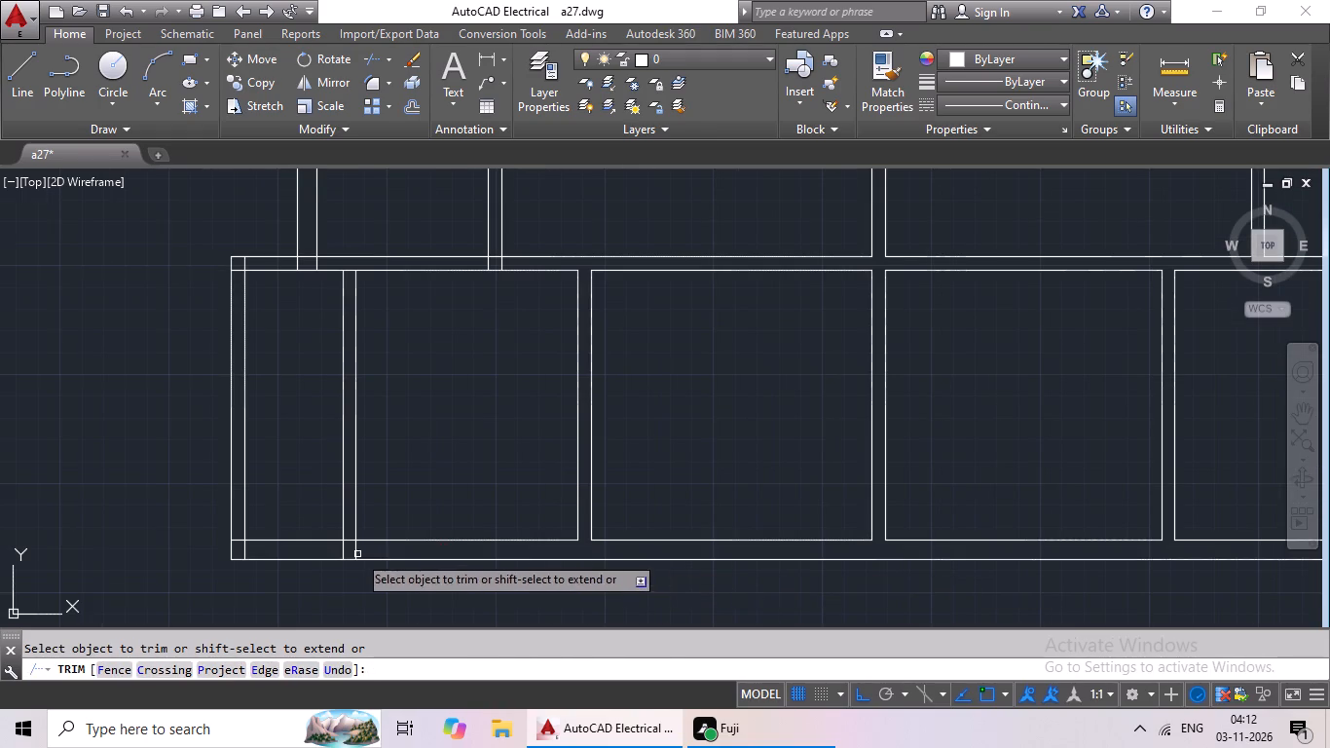
{"action": "scroll", "coordinate": [351, 555], "scroll_direction": "up", "scroll_amount": 4}
{"action": "left_click_drag", "start_coordinate": [468, 531], "coordinate": [245, 559]}
{"action": "left_click", "coordinate": [245, 559]}
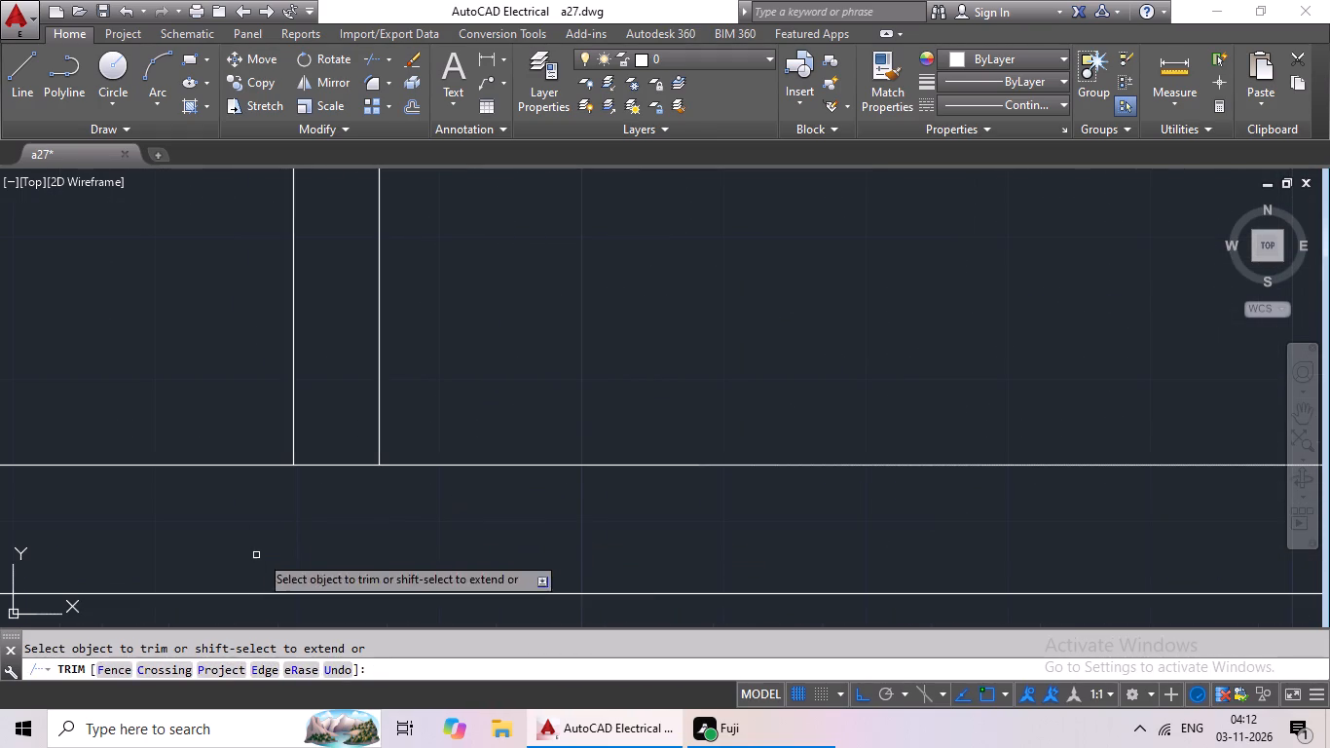
{"action": "left_click_drag", "start_coordinate": [347, 434], "coordinate": [331, 508]}
{"action": "left_click", "coordinate": [331, 508]}
{"action": "scroll", "coordinate": [411, 524], "scroll_direction": "down", "scroll_amount": 2}
Trim the overlapping inner wall lines at the bottom row's lower-left outer corner.
{"action": "middle_click_drag", "start_coordinate": [411, 531], "coordinate": [824, 534]}
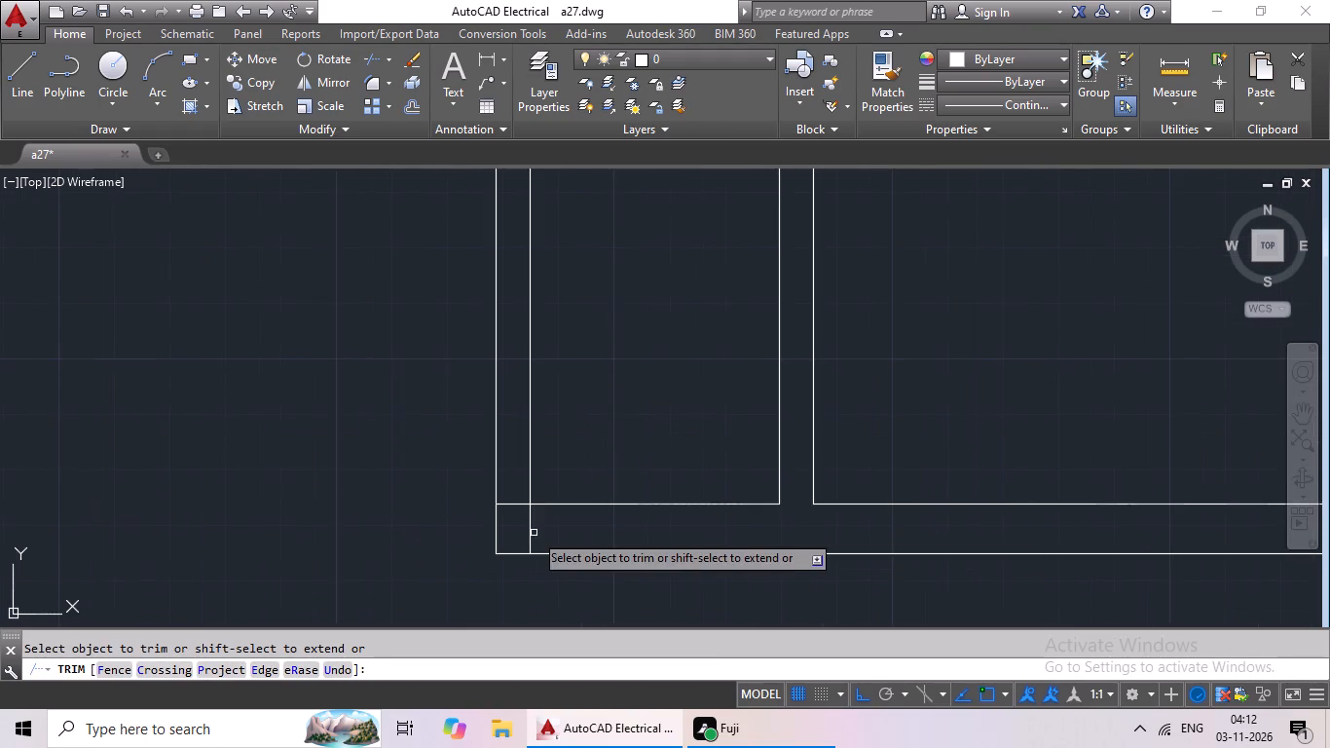
{"action": "scroll", "coordinate": [521, 532], "scroll_direction": "up", "scroll_amount": 3}
{"action": "left_click_drag", "start_coordinate": [645, 496], "coordinate": [524, 555]}
{"action": "left_click", "coordinate": [510, 560]}
{"action": "left_click_drag", "start_coordinate": [496, 365], "coordinate": [458, 565]}
{"action": "left_click", "coordinate": [460, 530]}
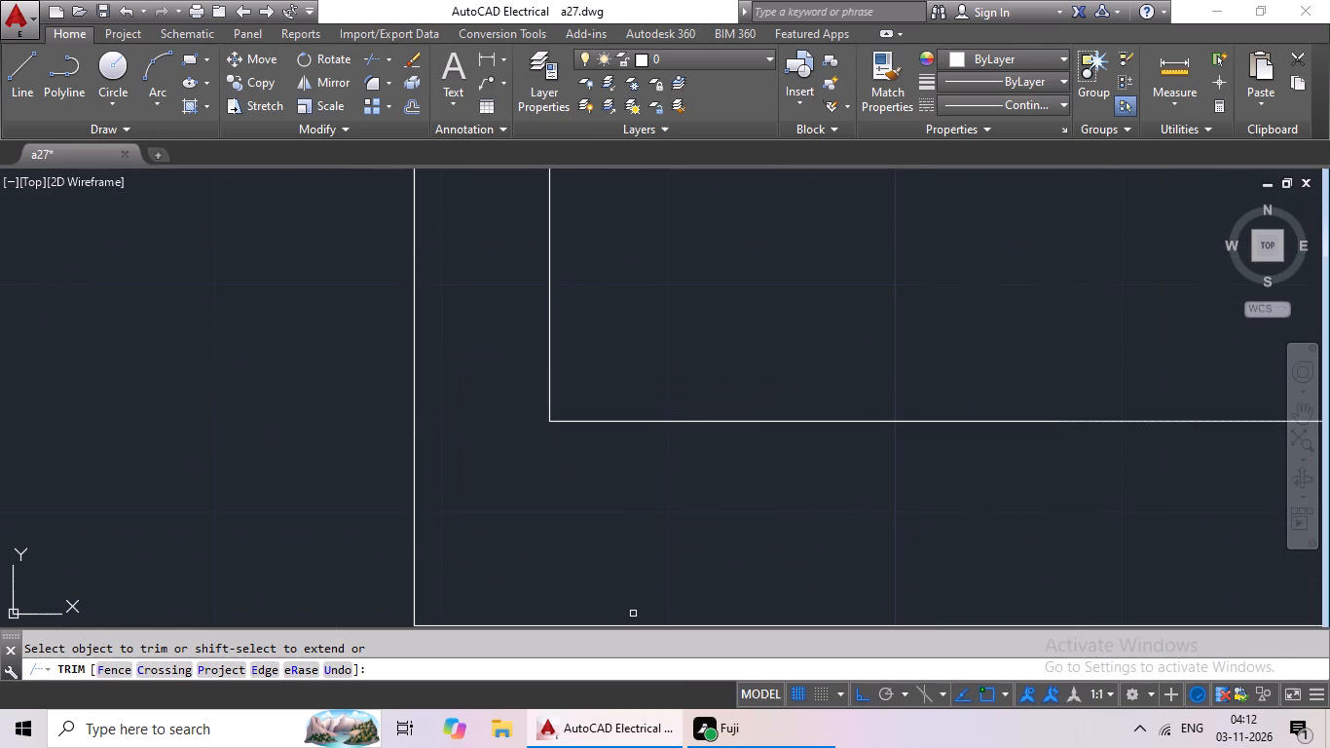
Trim the overlapping inner wall lines at the bottom row's upper-left outer corner.
{"action": "scroll", "coordinate": [757, 534], "scroll_direction": "down", "scroll_amount": 5}
{"action": "middle_click_drag", "start_coordinate": [844, 370], "coordinate": [740, 554]}
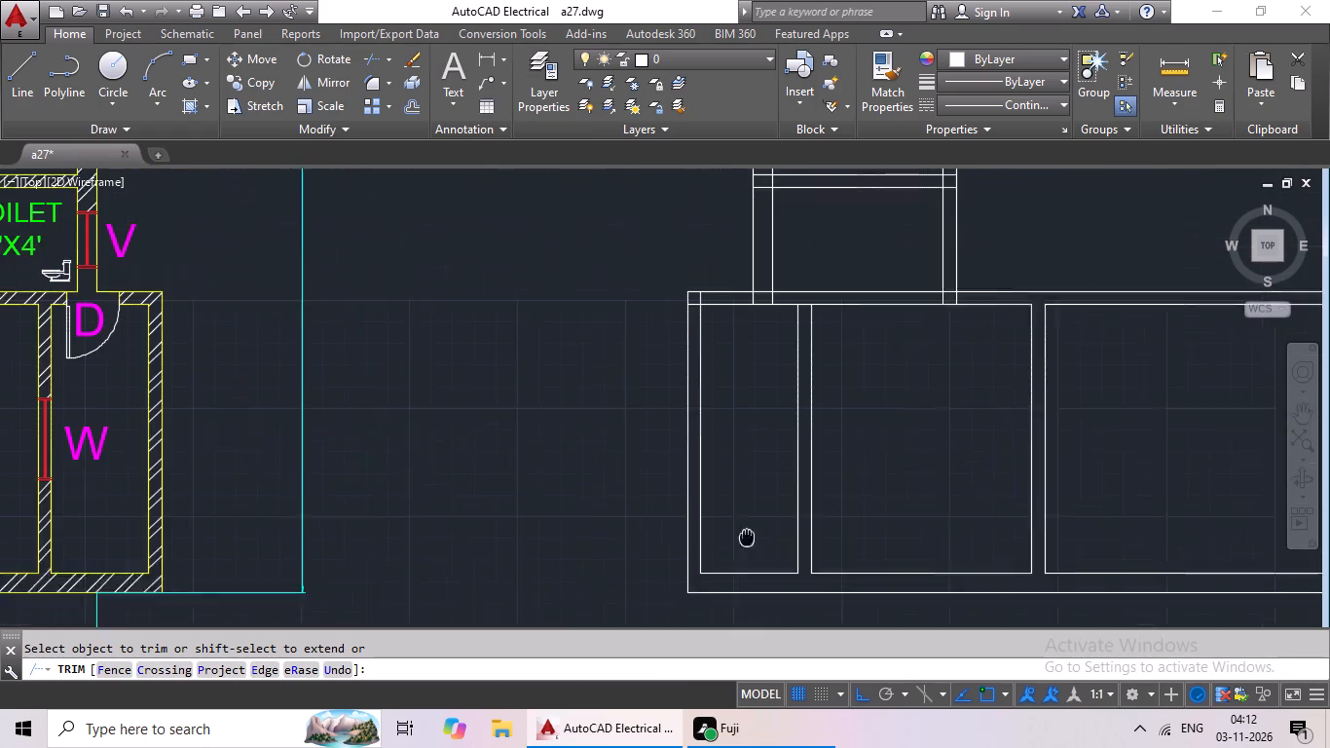
{"action": "middle_click_drag", "start_coordinate": [865, 432], "coordinate": [852, 519]}
{"action": "scroll", "coordinate": [679, 404], "scroll_direction": "up", "scroll_amount": 5}
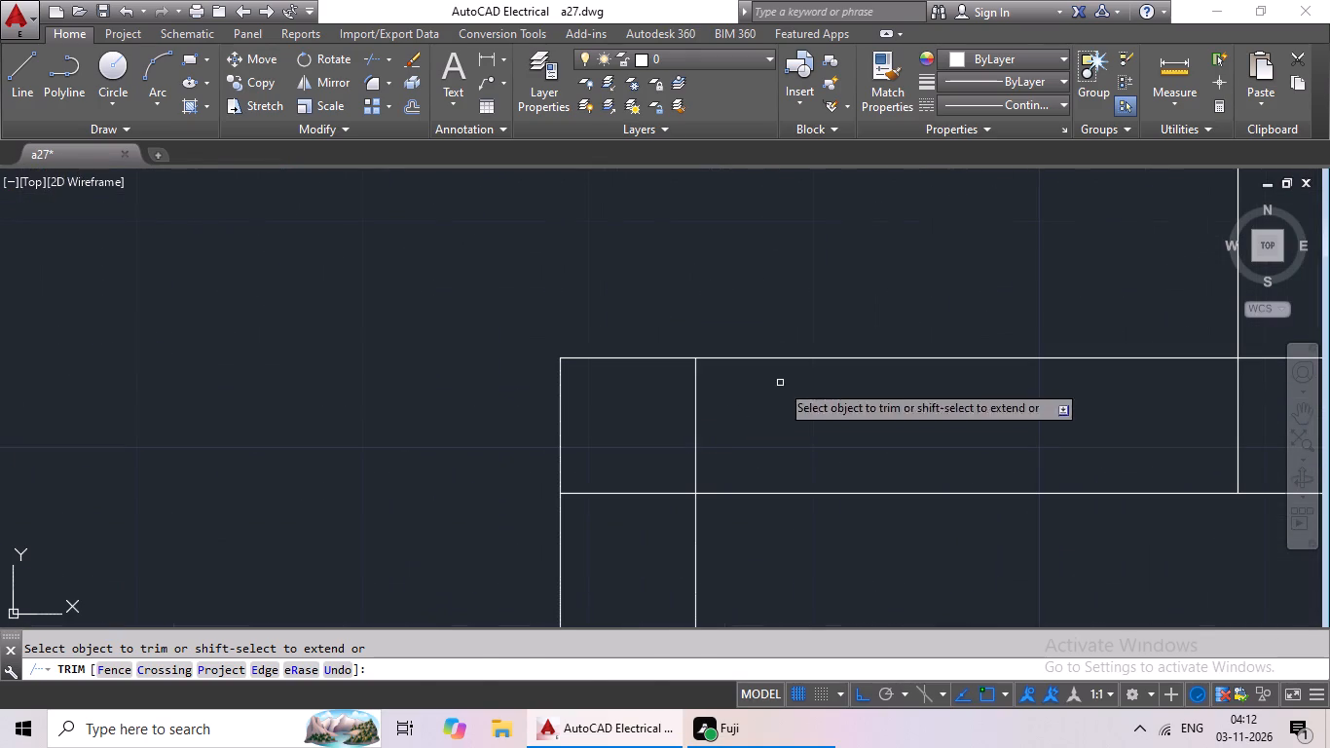
{"action": "left_click_drag", "start_coordinate": [778, 381], "coordinate": [659, 436]}
{"action": "left_click", "coordinate": [658, 436]}
{"action": "left_click_drag", "start_coordinate": [664, 422], "coordinate": [623, 543]}
{"action": "left_click", "coordinate": [625, 535]}
Trim the upper block's left outer wall lines out of the bottom row's top wall and open the upper line between them.
{"action": "scroll", "coordinate": [769, 494], "scroll_direction": "down", "scroll_amount": 3}
{"action": "middle_click_drag", "start_coordinate": [828, 523], "coordinate": [668, 568]}
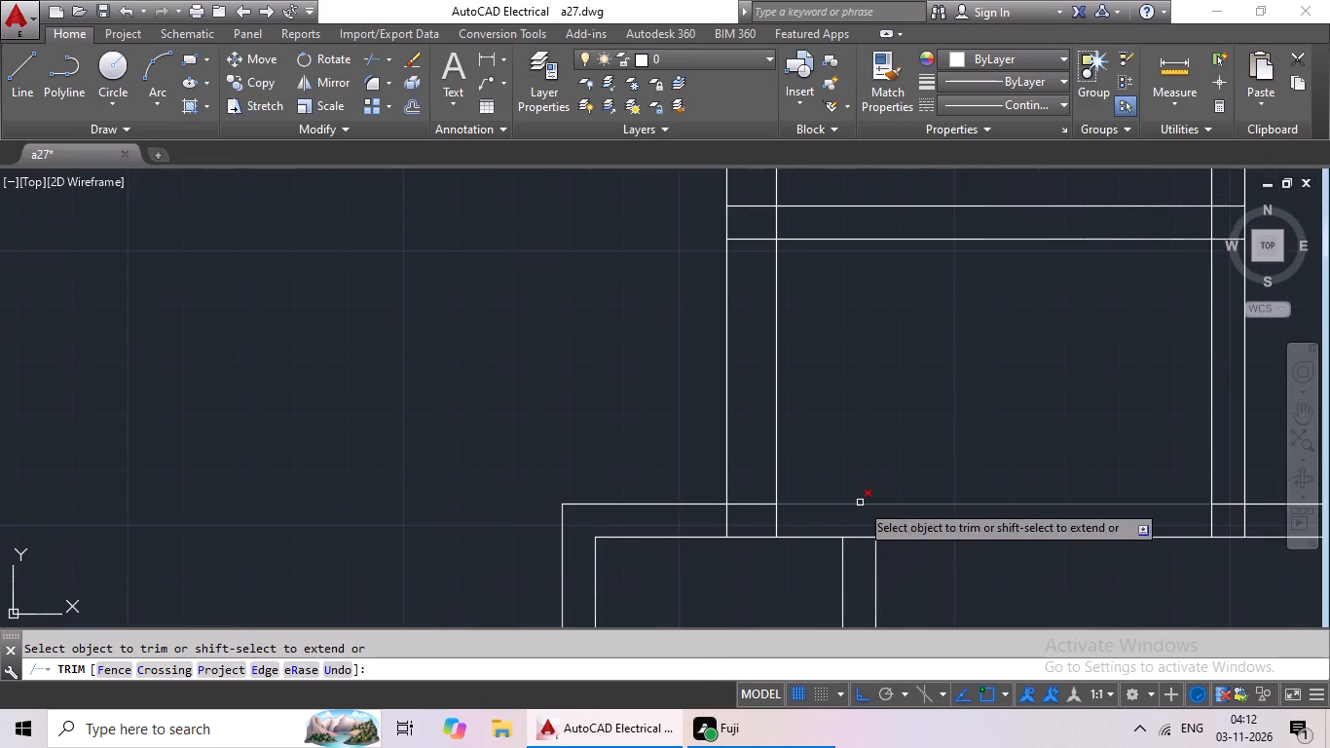
{"action": "scroll", "coordinate": [856, 503], "scroll_direction": "up", "scroll_amount": 2}
{"action": "scroll", "coordinate": [735, 555], "scroll_direction": "up", "scroll_amount": 1}
{"action": "middle_click_drag", "start_coordinate": [735, 555], "coordinate": [796, 407]}
{"action": "scroll", "coordinate": [660, 409], "scroll_direction": "up", "scroll_amount": 2}
{"action": "left_click_drag", "start_coordinate": [803, 358], "coordinate": [457, 429]}
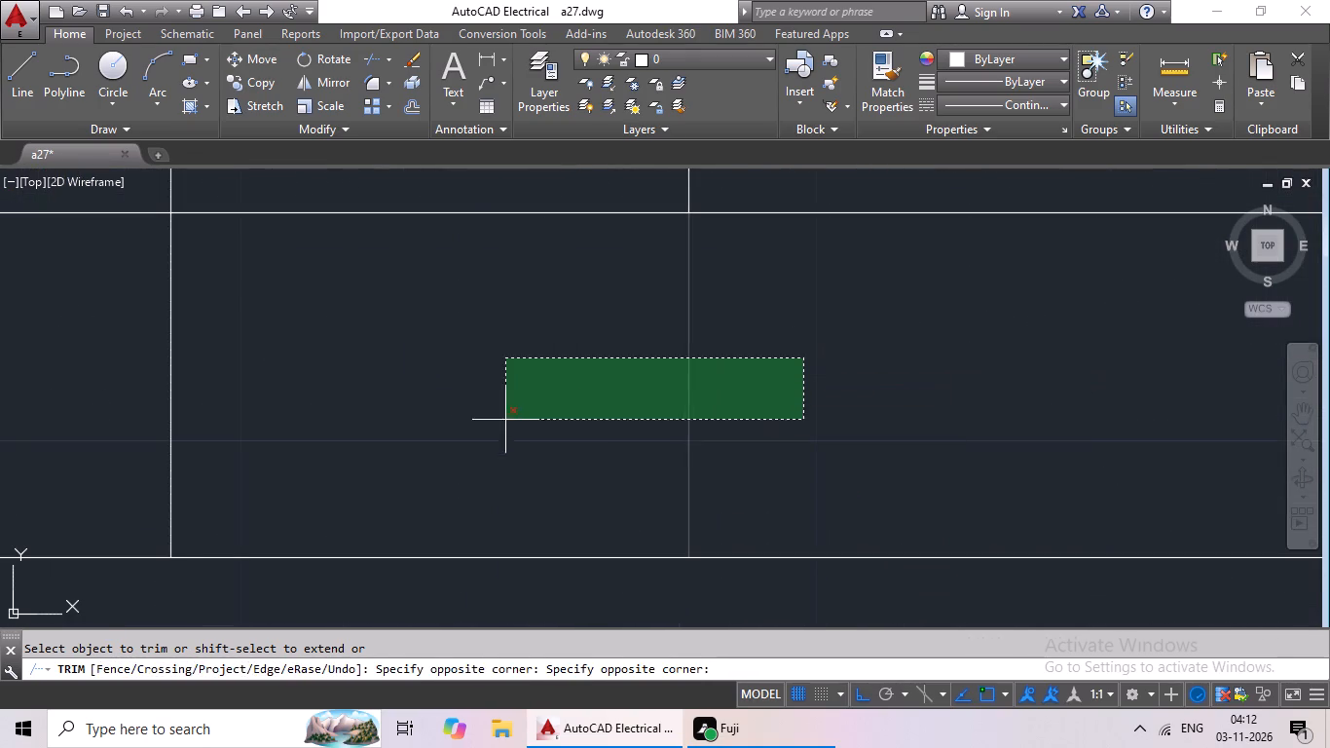
{"action": "left_click_drag", "start_coordinate": [457, 429], "coordinate": [228, 478]}
{"action": "left_click_drag", "start_coordinate": [216, 482], "coordinate": [168, 490]}
{"action": "left_click_drag", "start_coordinate": [105, 441], "coordinate": [480, 443]}
{"action": "left_click_drag", "start_coordinate": [461, 454], "coordinate": [462, 451]}
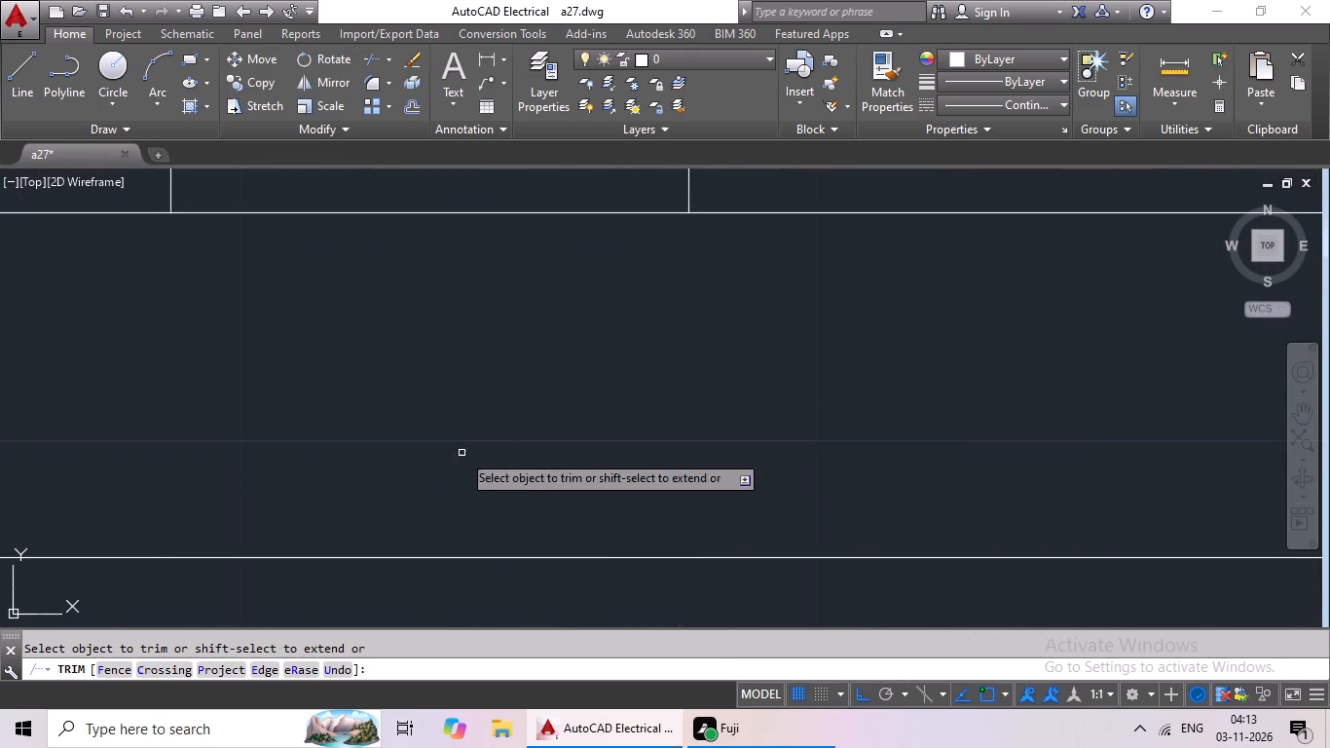
{"action": "left_click_drag", "start_coordinate": [462, 451], "coordinate": [469, 438]}
{"action": "left_click_drag", "start_coordinate": [548, 184], "coordinate": [453, 372]}
{"action": "left_click", "coordinate": [453, 373]}
Open the lower line of the bottom row's top wall where the leftmost partition meets it.
{"action": "scroll", "coordinate": [618, 375], "scroll_direction": "down", "scroll_amount": 4}
{"action": "scroll", "coordinate": [765, 427], "scroll_direction": "up", "scroll_amount": 1}
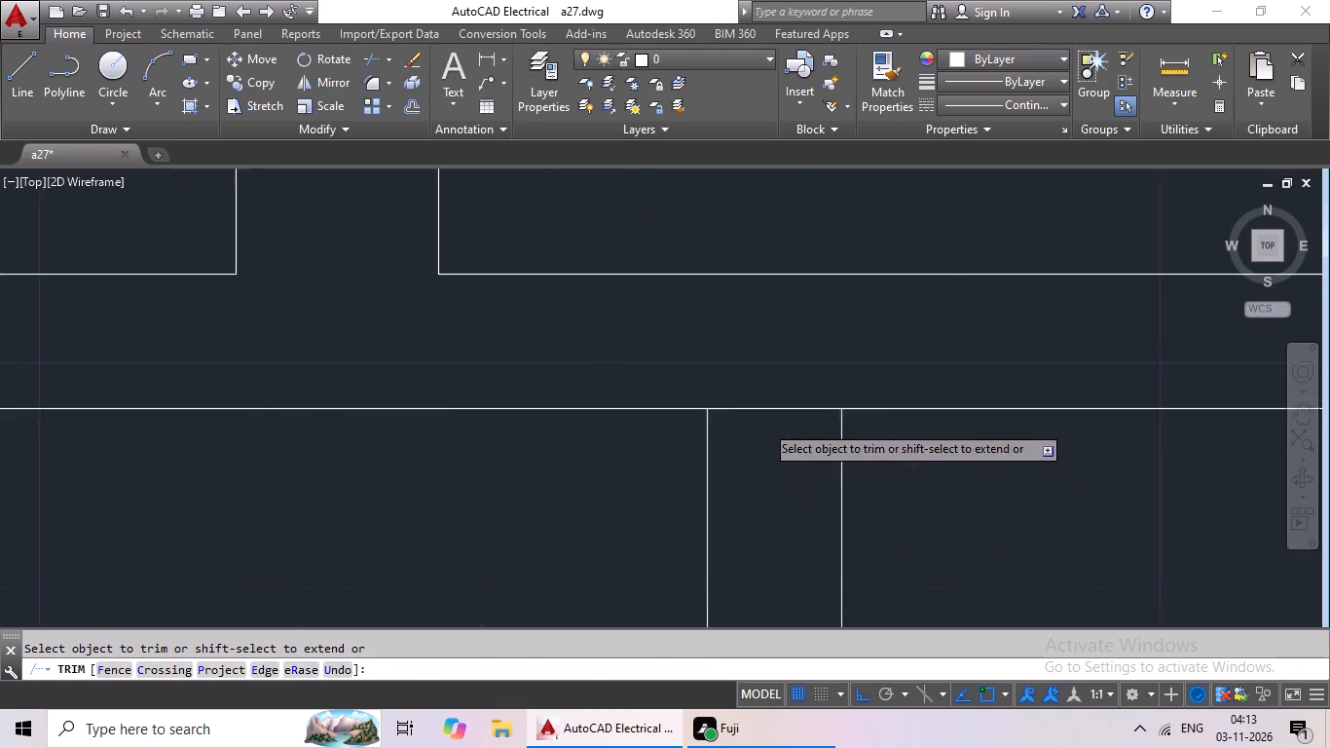
{"action": "scroll", "coordinate": [764, 424], "scroll_direction": "up", "scroll_amount": 2}
{"action": "left_click_drag", "start_coordinate": [770, 347], "coordinate": [739, 474]}
{"action": "left_click", "coordinate": [739, 472]}
Trim the left small rooms' partition out of the bottom row's top wall and open the wall line between its lines.
{"action": "scroll", "coordinate": [758, 454], "scroll_direction": "down", "scroll_amount": 3}
{"action": "scroll", "coordinate": [889, 472], "scroll_direction": "down", "scroll_amount": 2}
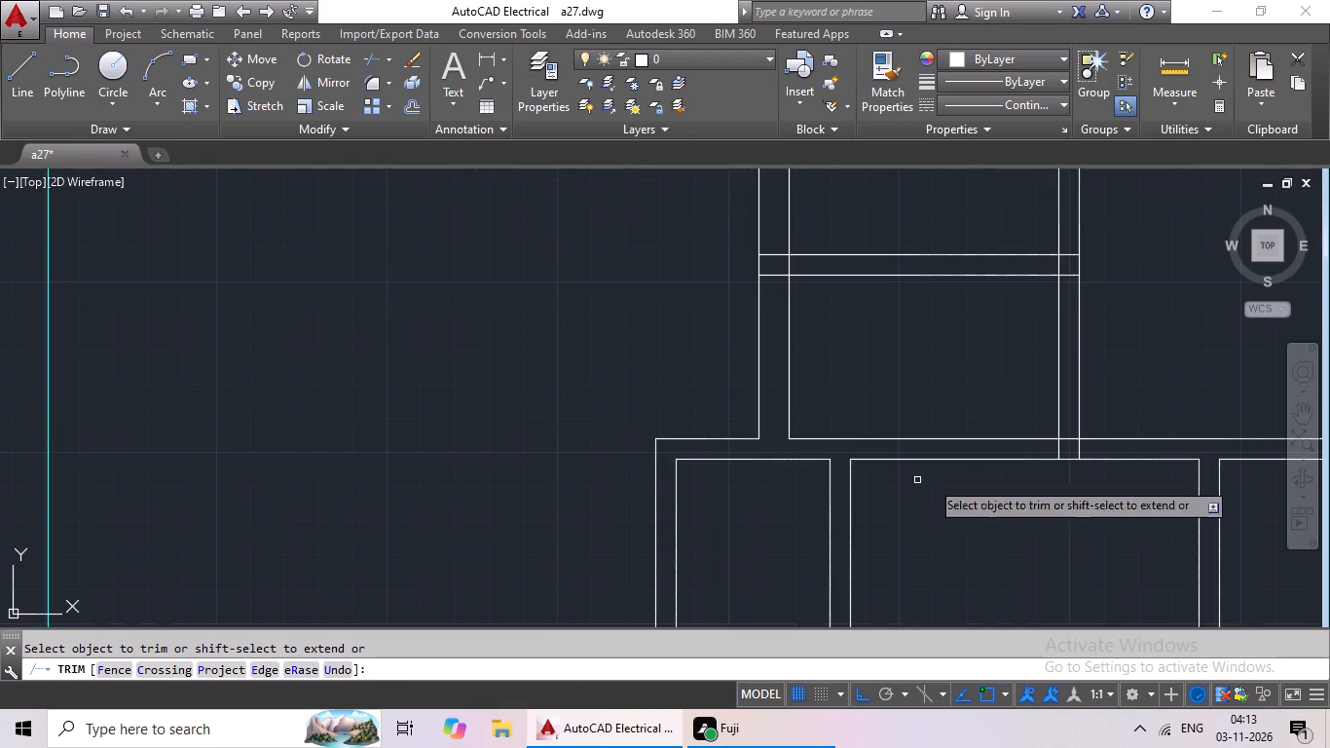
{"action": "middle_click_drag", "start_coordinate": [971, 479], "coordinate": [632, 486]}
{"action": "scroll", "coordinate": [756, 449], "scroll_direction": "up", "scroll_amount": 5}
{"action": "left_click_drag", "start_coordinate": [772, 445], "coordinate": [304, 551]}
{"action": "left_click_drag", "start_coordinate": [303, 552], "coordinate": [318, 544]}
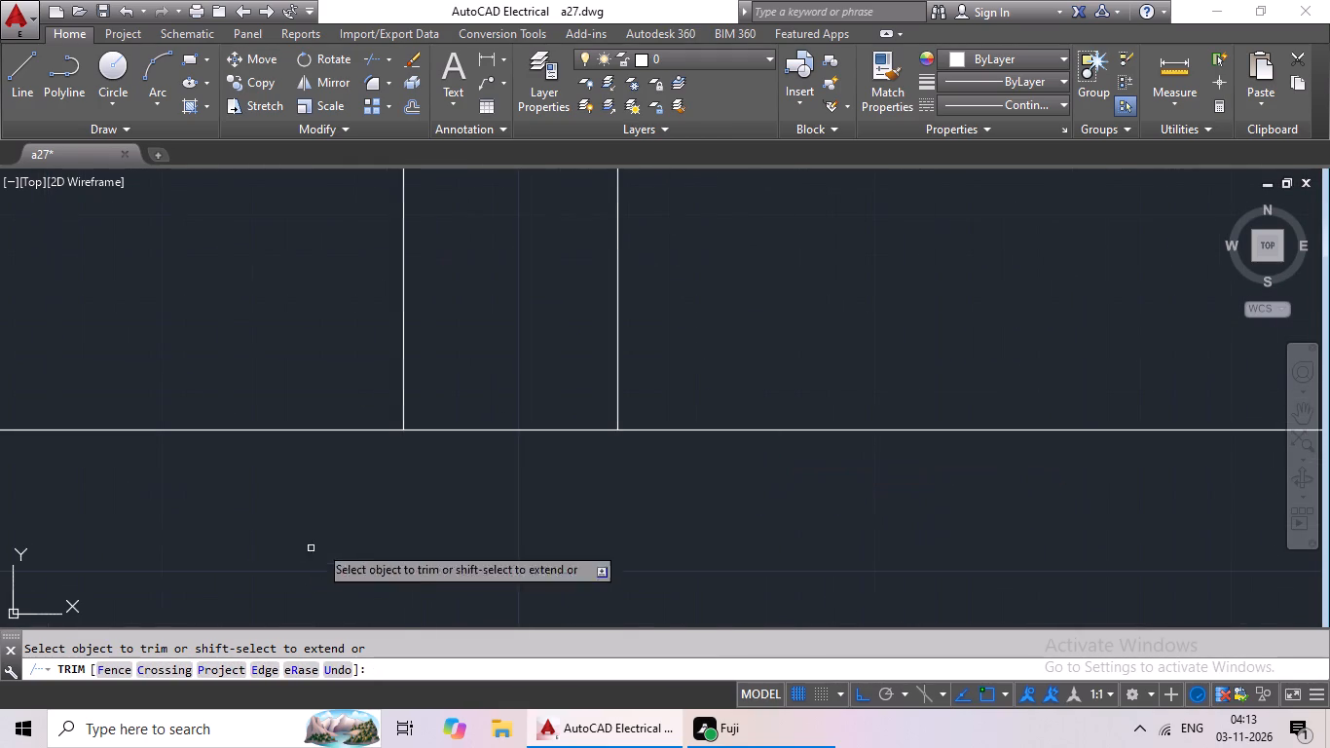
{"action": "scroll", "coordinate": [421, 497], "scroll_direction": "down", "scroll_amount": 4}
{"action": "left_click_drag", "start_coordinate": [439, 444], "coordinate": [437, 491]}
{"action": "left_click", "coordinate": [437, 491]}
Trim the junction where the left small rooms' dividing wall meets the partition on its inner side.
{"action": "scroll", "coordinate": [517, 483], "scroll_direction": "down", "scroll_amount": 3}
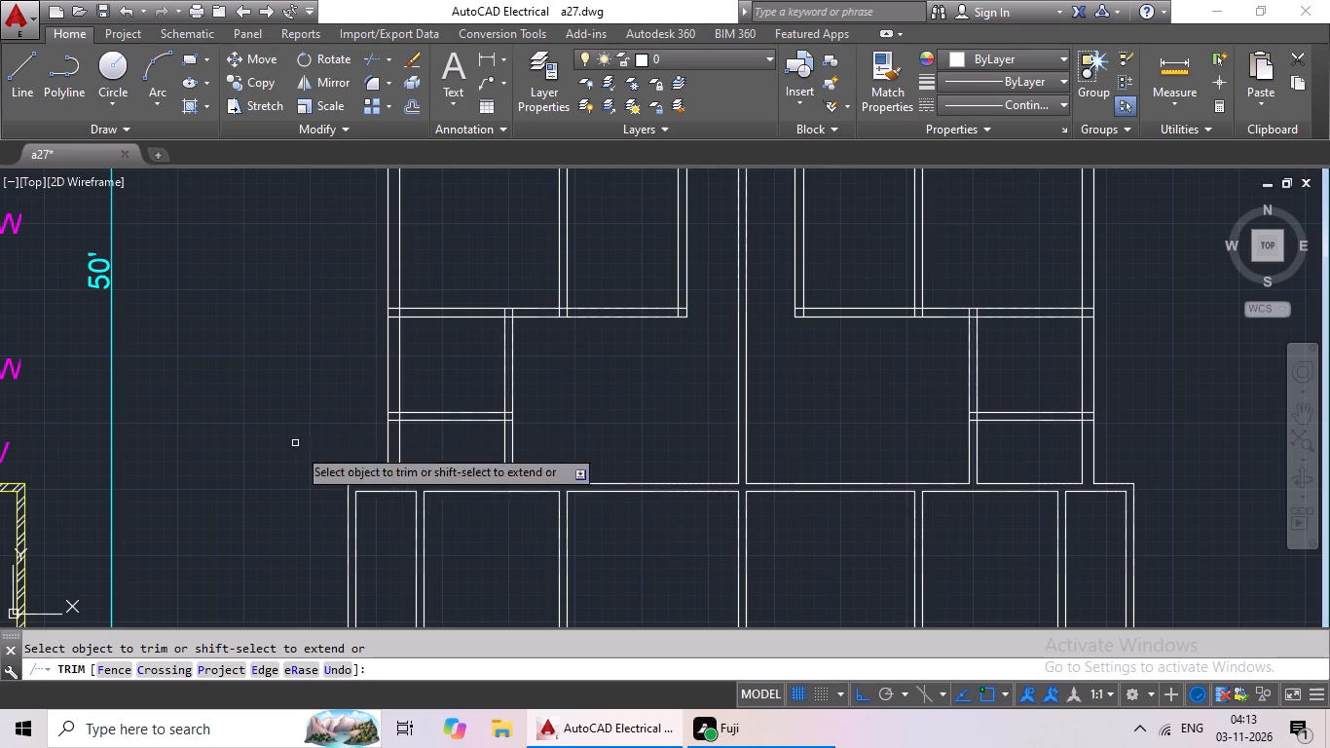
{"action": "scroll", "coordinate": [501, 426], "scroll_direction": "up", "scroll_amount": 4}
{"action": "left_click_drag", "start_coordinate": [533, 312], "coordinate": [520, 441]}
{"action": "left_click", "coordinate": [519, 441]}
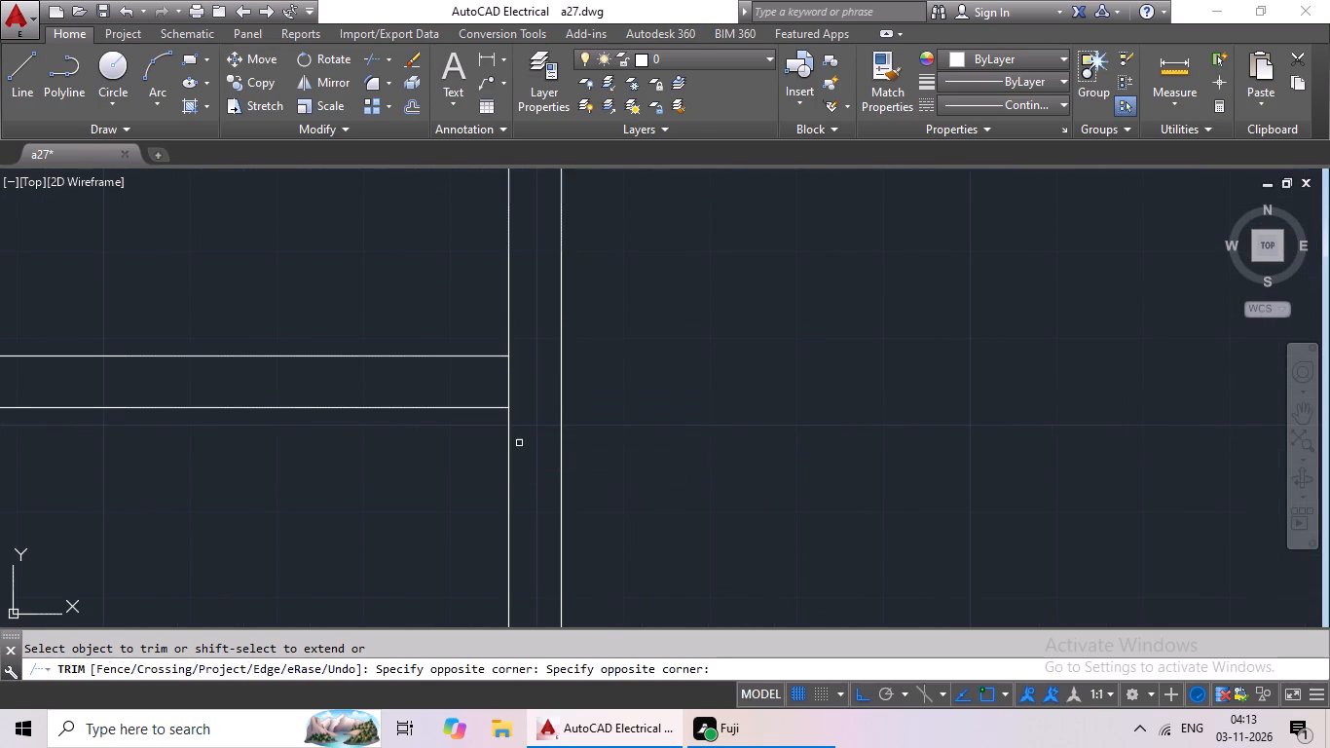
{"action": "left_click_drag", "start_coordinate": [523, 379], "coordinate": [443, 379]}
{"action": "left_click_drag", "start_coordinate": [444, 379], "coordinate": [499, 379]}
{"action": "left_click_drag", "start_coordinate": [526, 380], "coordinate": [468, 389]}
{"action": "left_click", "coordinate": [468, 389]}
Trim the junction where the left small rooms' dividing wall meets the left outer wall.
{"action": "scroll", "coordinate": [485, 389], "scroll_direction": "down", "scroll_amount": 3}
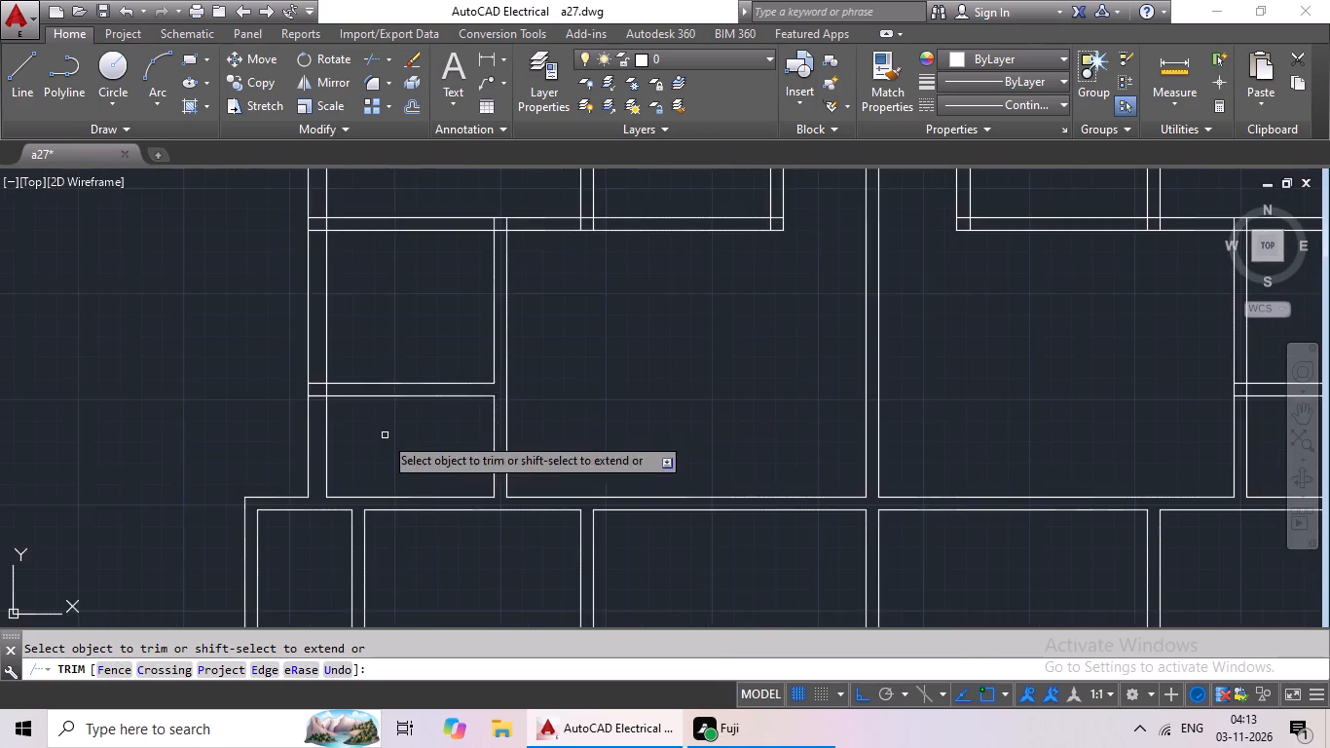
{"action": "middle_click_drag", "start_coordinate": [383, 435], "coordinate": [586, 435]}
{"action": "scroll", "coordinate": [518, 392], "scroll_direction": "up", "scroll_amount": 4}
{"action": "left_click_drag", "start_coordinate": [626, 362], "coordinate": [529, 382]}
{"action": "left_click", "coordinate": [529, 382]}
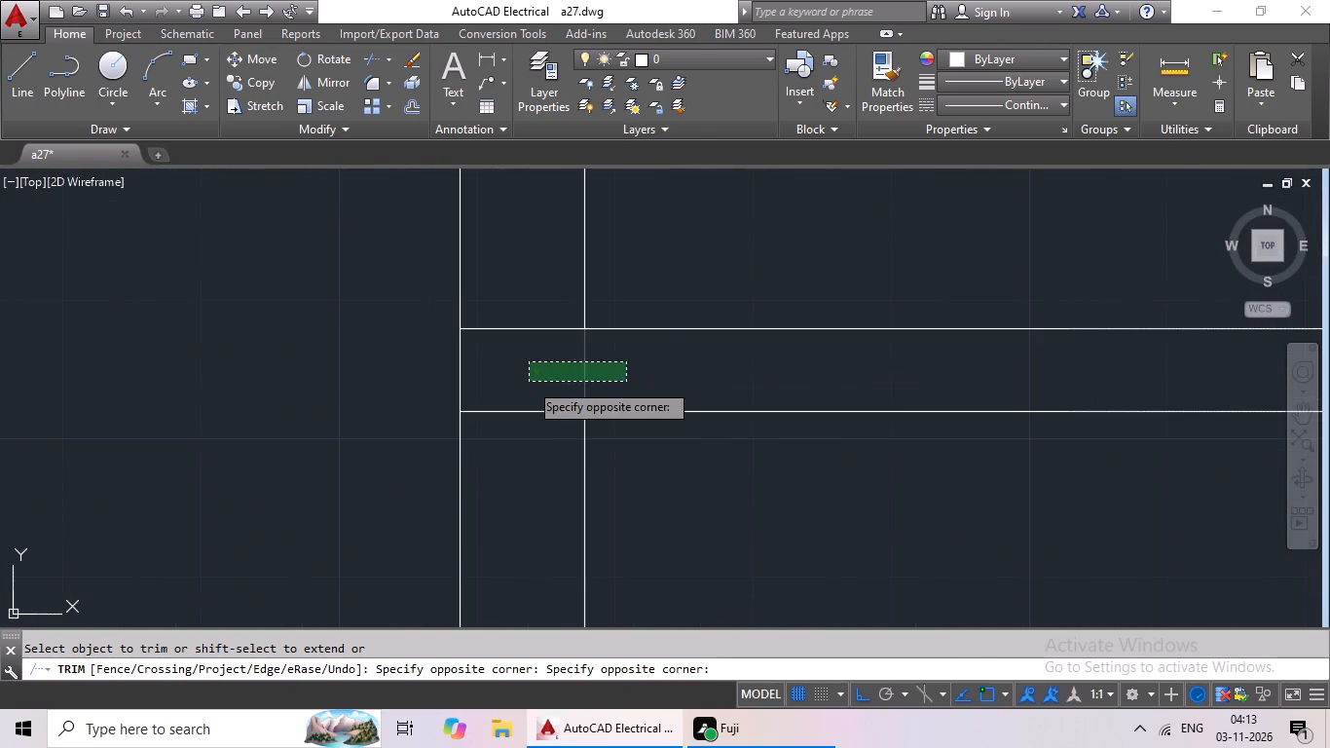
{"action": "left_click_drag", "start_coordinate": [529, 274], "coordinate": [507, 447]}
{"action": "left_click", "coordinate": [506, 446]}
Trim the junction where the right small rooms' dividing wall meets the right outer wall.
{"action": "scroll", "coordinate": [573, 424], "scroll_direction": "down", "scroll_amount": 7}
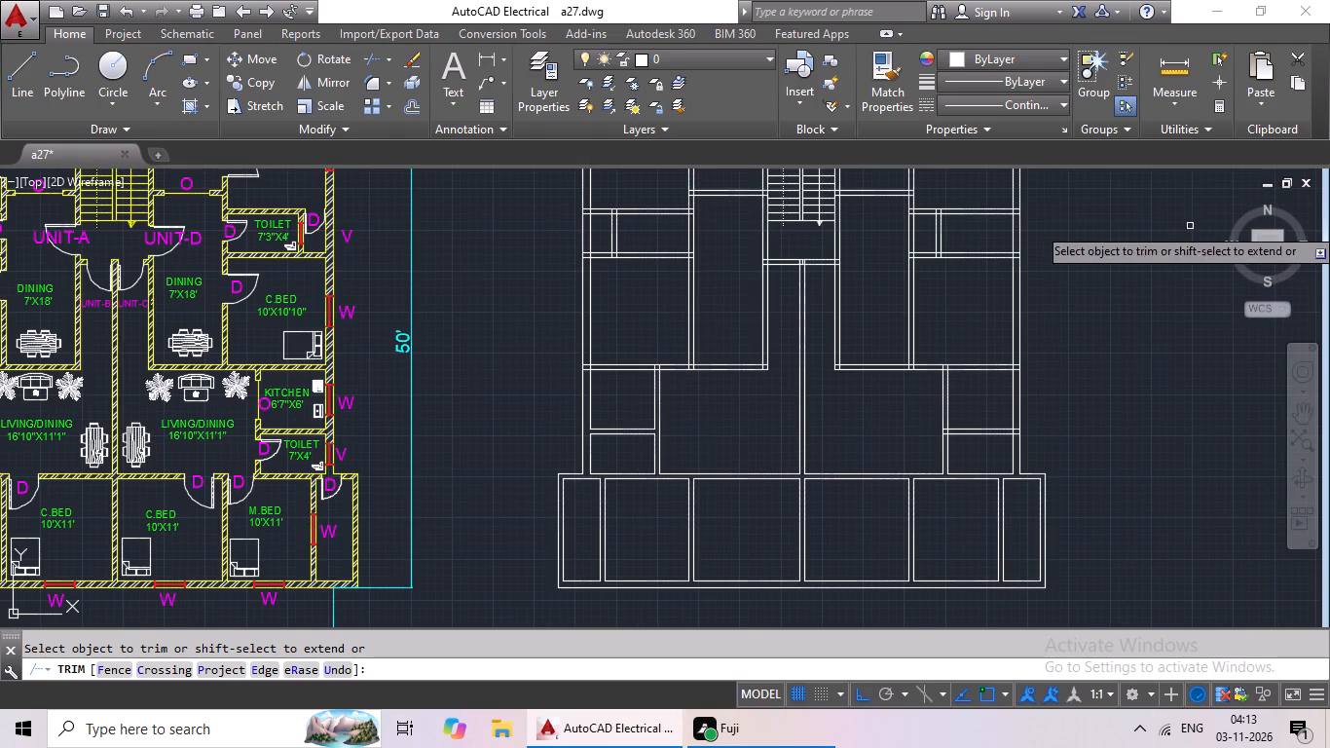
{"action": "scroll", "coordinate": [983, 441], "scroll_direction": "up", "scroll_amount": 3}
{"action": "scroll", "coordinate": [1077, 449], "scroll_direction": "up", "scroll_amount": 4}
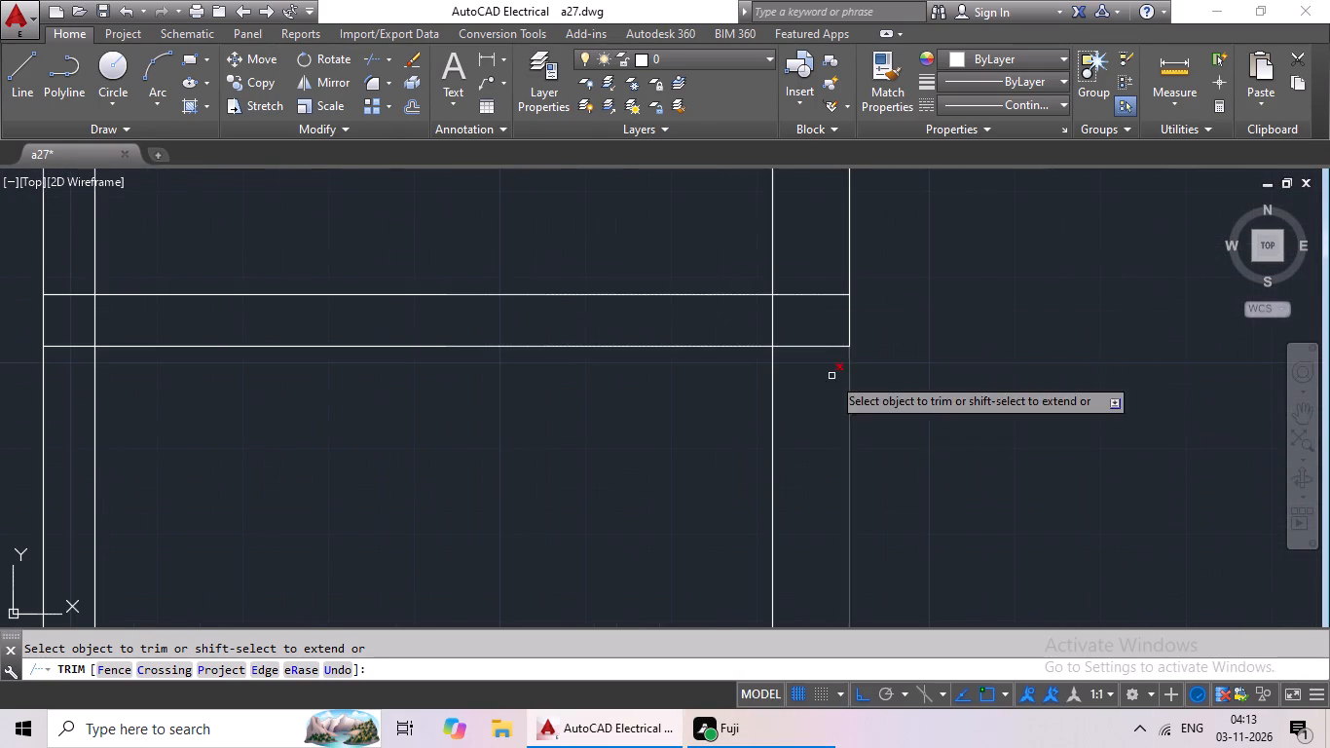
{"action": "scroll", "coordinate": [811, 279], "scroll_direction": "up", "scroll_amount": 2}
{"action": "left_click_drag", "start_coordinate": [851, 264], "coordinate": [861, 474]}
{"action": "left_click_drag", "start_coordinate": [865, 485], "coordinate": [864, 498]}
{"action": "left_click_drag", "start_coordinate": [763, 346], "coordinate": [644, 347]}
{"action": "left_click_drag", "start_coordinate": [641, 350], "coordinate": [652, 355]}
Trim the junction where the right small rooms' dividing wall meets the partition on its inner side.
{"action": "scroll", "coordinate": [792, 364], "scroll_direction": "down", "scroll_amount": 2}
{"action": "middle_click_drag", "start_coordinate": [160, 347], "coordinate": [521, 337]}
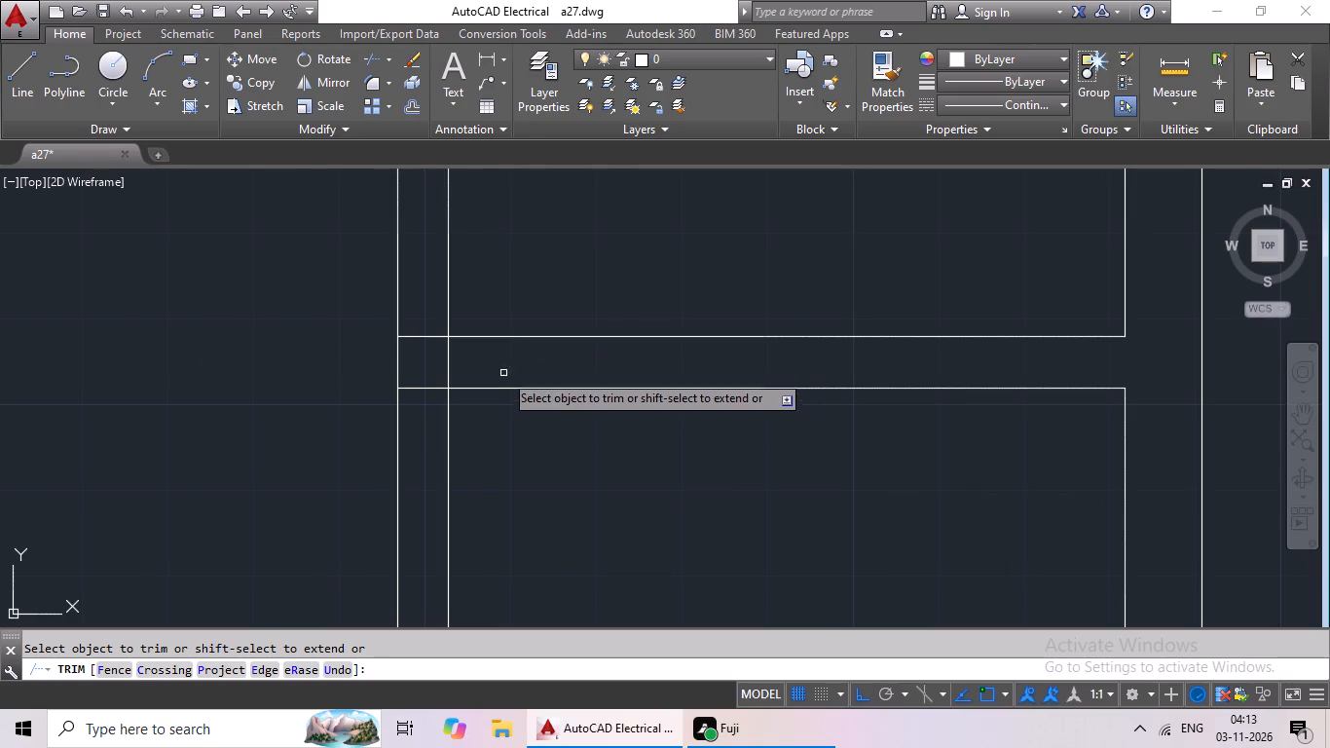
{"action": "scroll", "coordinate": [400, 346], "scroll_direction": "up", "scroll_amount": 3}
{"action": "left_click_drag", "start_coordinate": [692, 360], "coordinate": [511, 401]}
{"action": "left_click", "coordinate": [479, 398]}
{"action": "left_click_drag", "start_coordinate": [487, 235], "coordinate": [486, 542]}
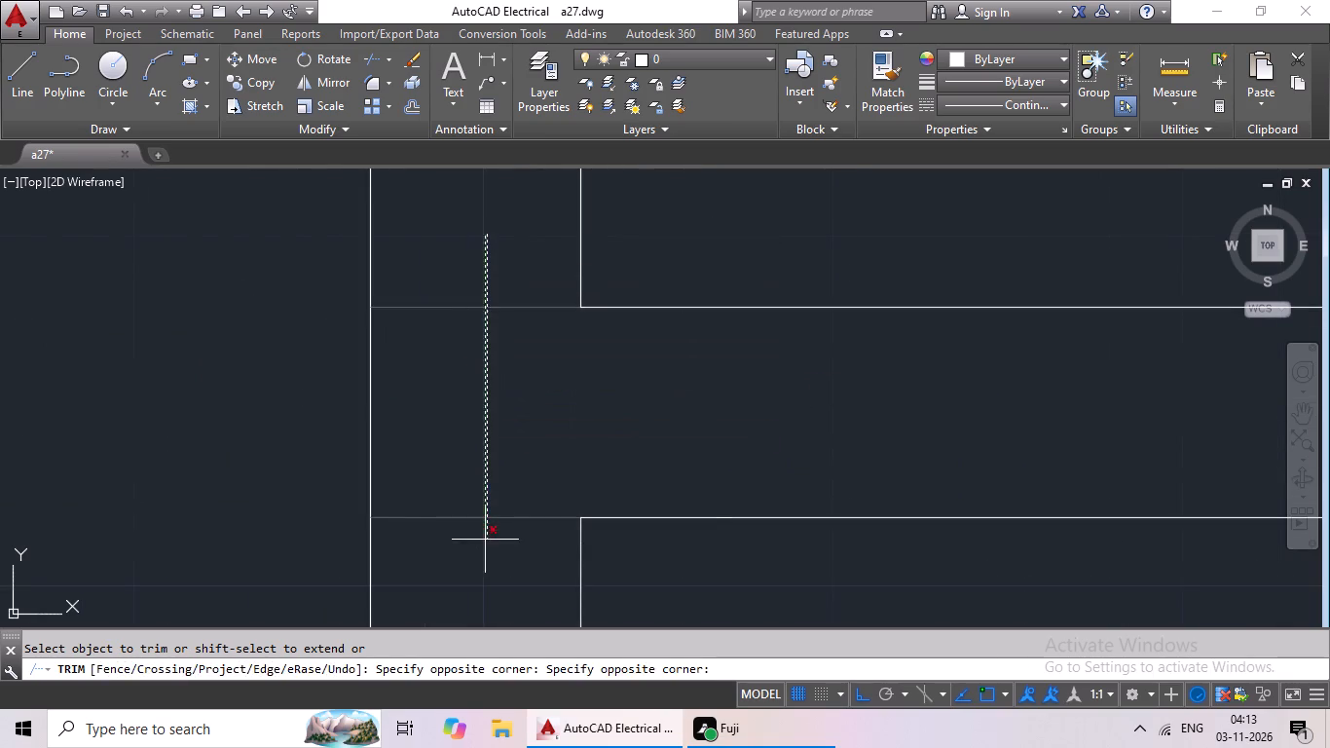
{"action": "left_click_drag", "start_coordinate": [486, 542], "coordinate": [488, 548]}
Trim the junction where the horizontal wall above the right small rooms meets the right outer wall.
{"action": "scroll", "coordinate": [546, 416], "scroll_direction": "down", "scroll_amount": 3}
{"action": "scroll", "coordinate": [702, 296], "scroll_direction": "down", "scroll_amount": 2}
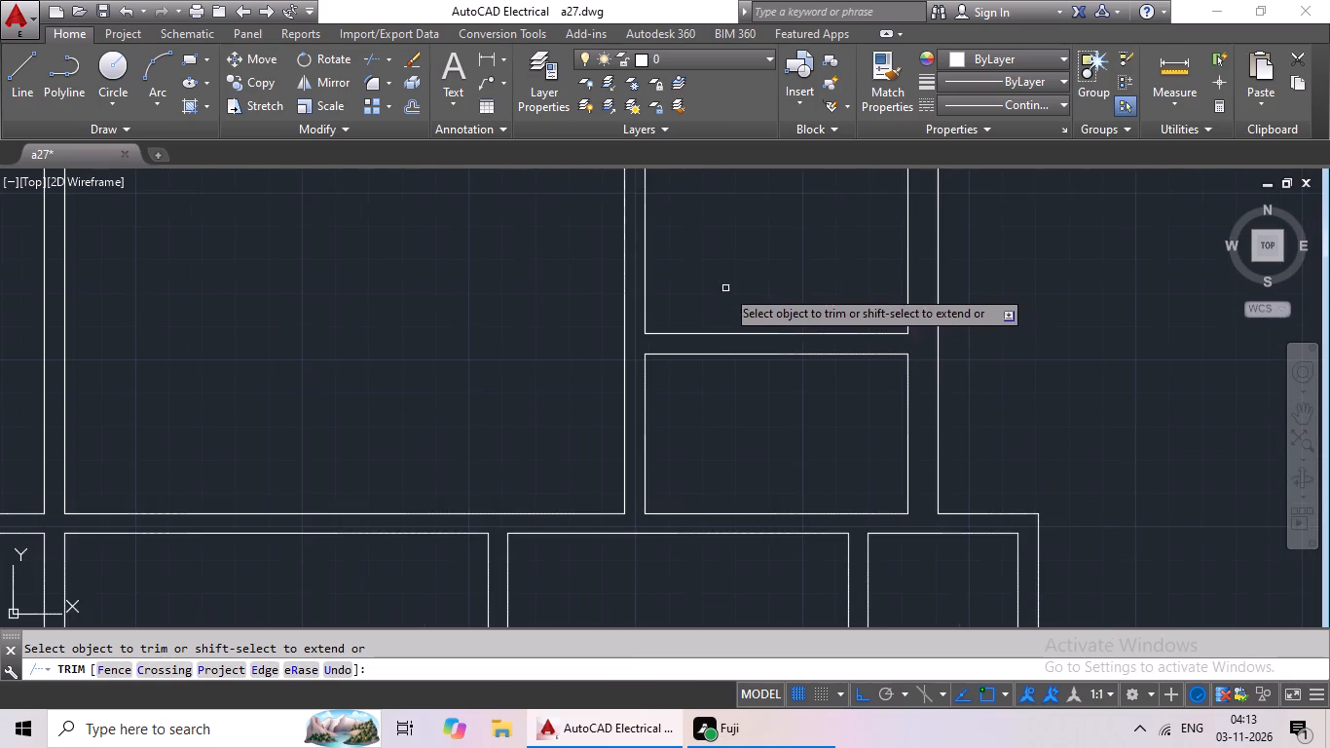
{"action": "middle_click_drag", "start_coordinate": [689, 388], "coordinate": [678, 418]}
{"action": "middle_click_drag", "start_coordinate": [719, 320], "coordinate": [663, 457]}
{"action": "middle_click_drag", "start_coordinate": [761, 393], "coordinate": [718, 478]}
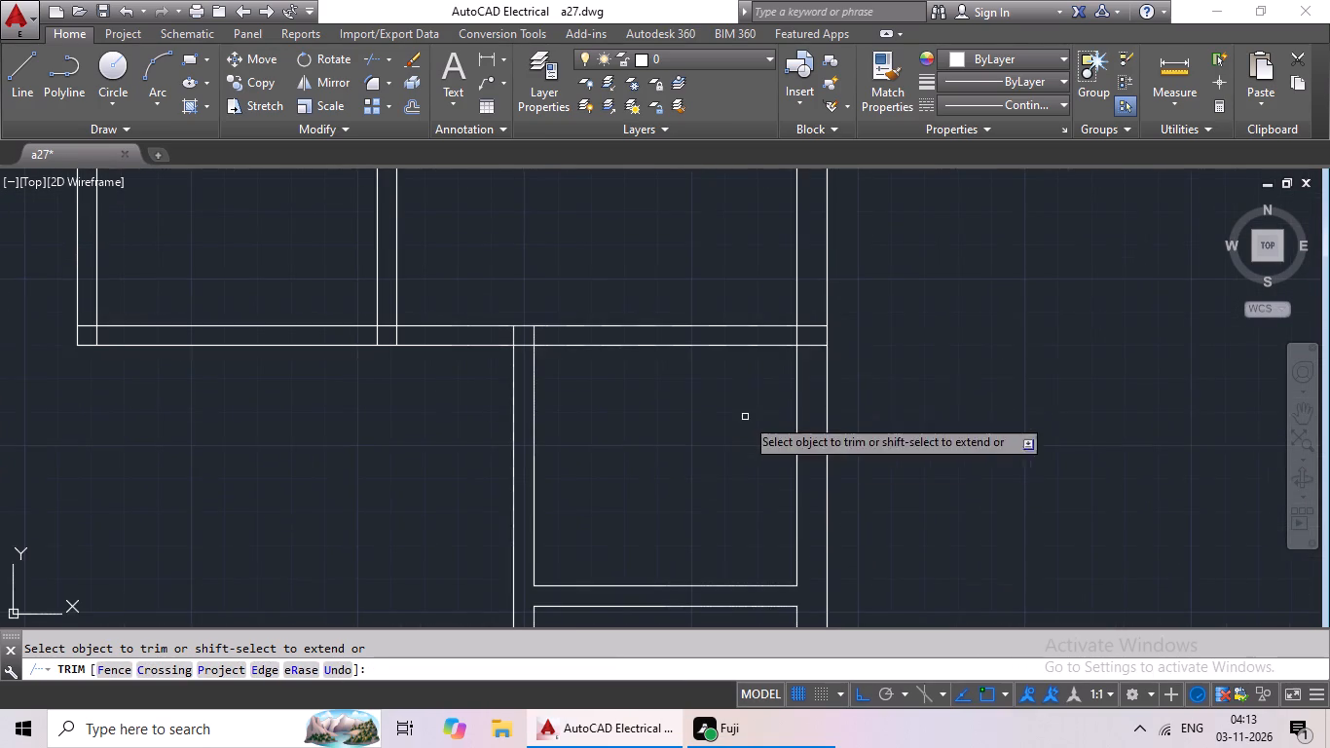
{"action": "scroll", "coordinate": [810, 322], "scroll_direction": "up", "scroll_amount": 3}
{"action": "left_click_drag", "start_coordinate": [839, 280], "coordinate": [831, 465]}
{"action": "left_click", "coordinate": [829, 465]}
{"action": "left_click_drag", "start_coordinate": [808, 379], "coordinate": [684, 389]}
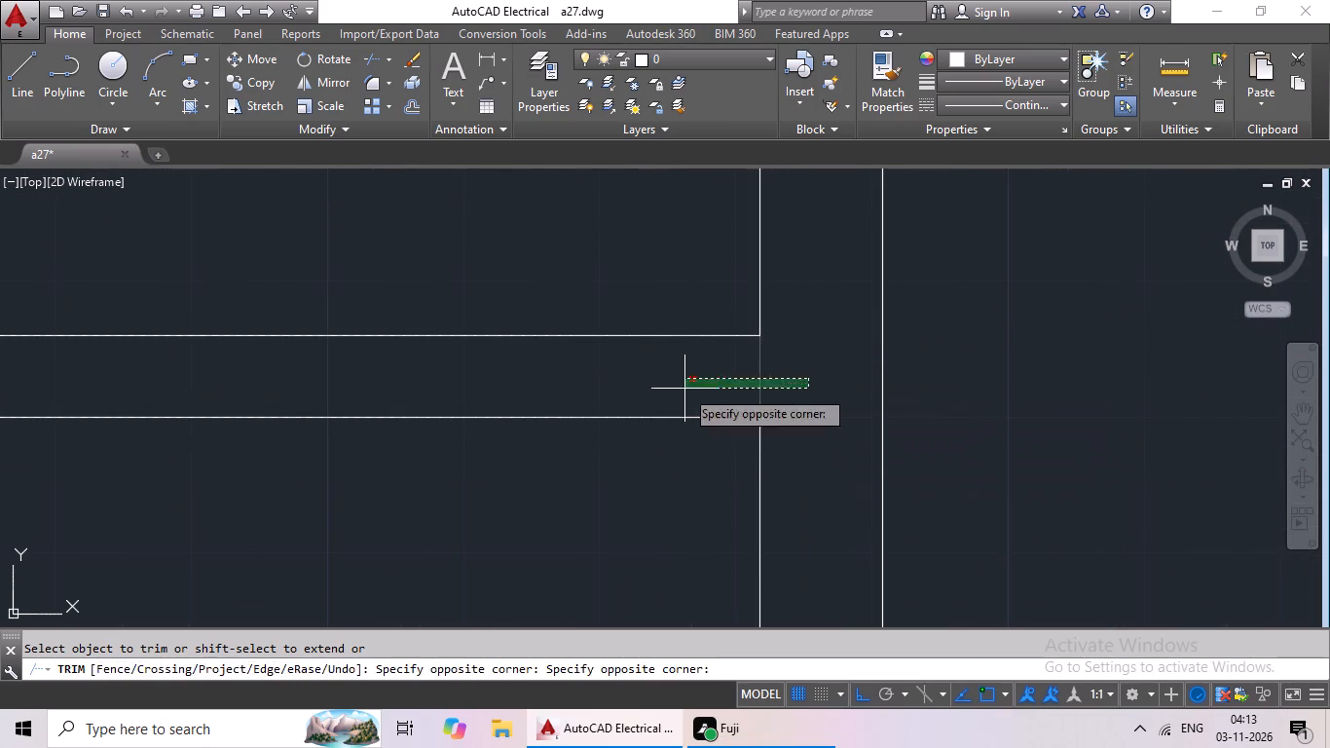
{"action": "left_click_drag", "start_coordinate": [684, 389], "coordinate": [713, 389]}
Trim the right small rooms' partition lines out of the horizontal wall above and open its lower line between them.
{"action": "scroll", "coordinate": [795, 374], "scroll_direction": "down", "scroll_amount": 3}
{"action": "middle_click_drag", "start_coordinate": [560, 438], "coordinate": [667, 444]}
{"action": "scroll", "coordinate": [639, 386], "scroll_direction": "up", "scroll_amount": 4}
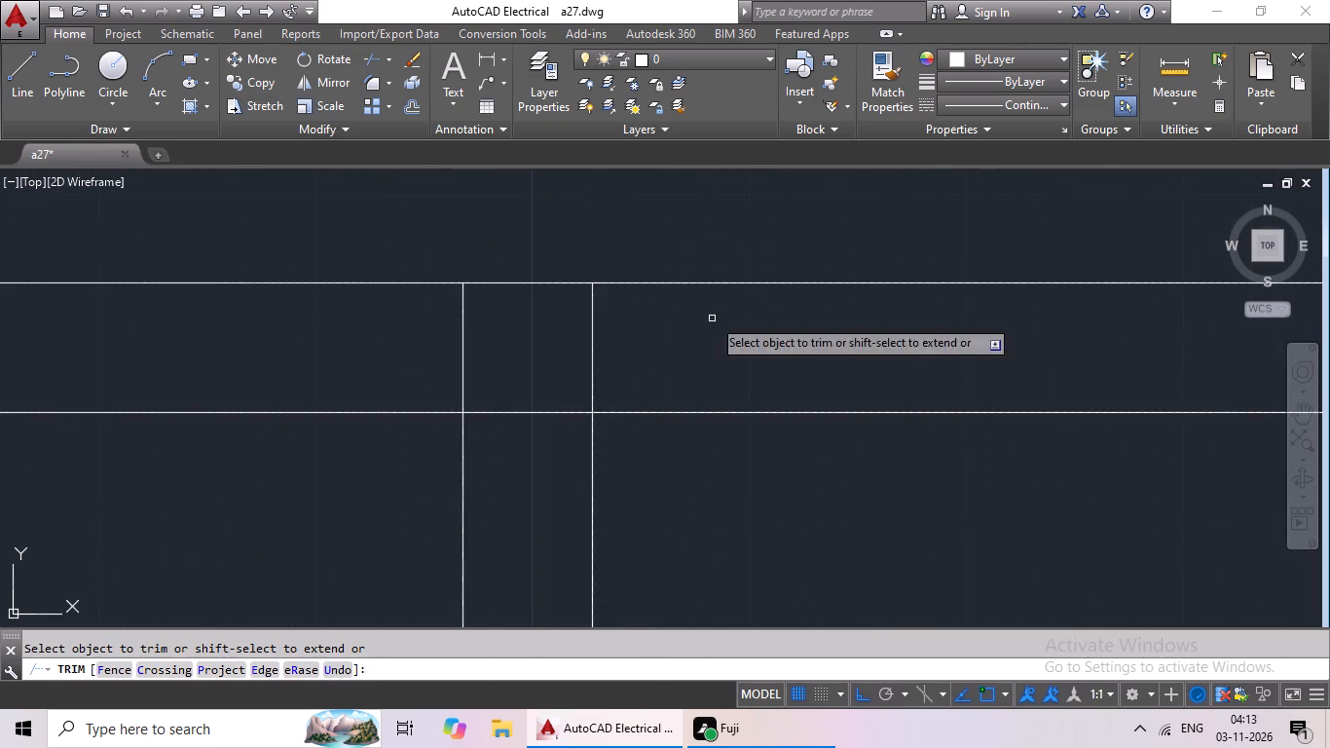
{"action": "left_click_drag", "start_coordinate": [711, 318], "coordinate": [392, 368]}
{"action": "left_click_drag", "start_coordinate": [389, 368], "coordinate": [426, 368]}
{"action": "left_click_drag", "start_coordinate": [568, 347], "coordinate": [542, 484]}
{"action": "left_click_drag", "start_coordinate": [541, 480], "coordinate": [592, 479]}
Trim the upper right partition's lines out of that horizontal wall and open its upper line between them.
{"action": "scroll", "coordinate": [694, 473], "scroll_direction": "down", "scroll_amount": 4}
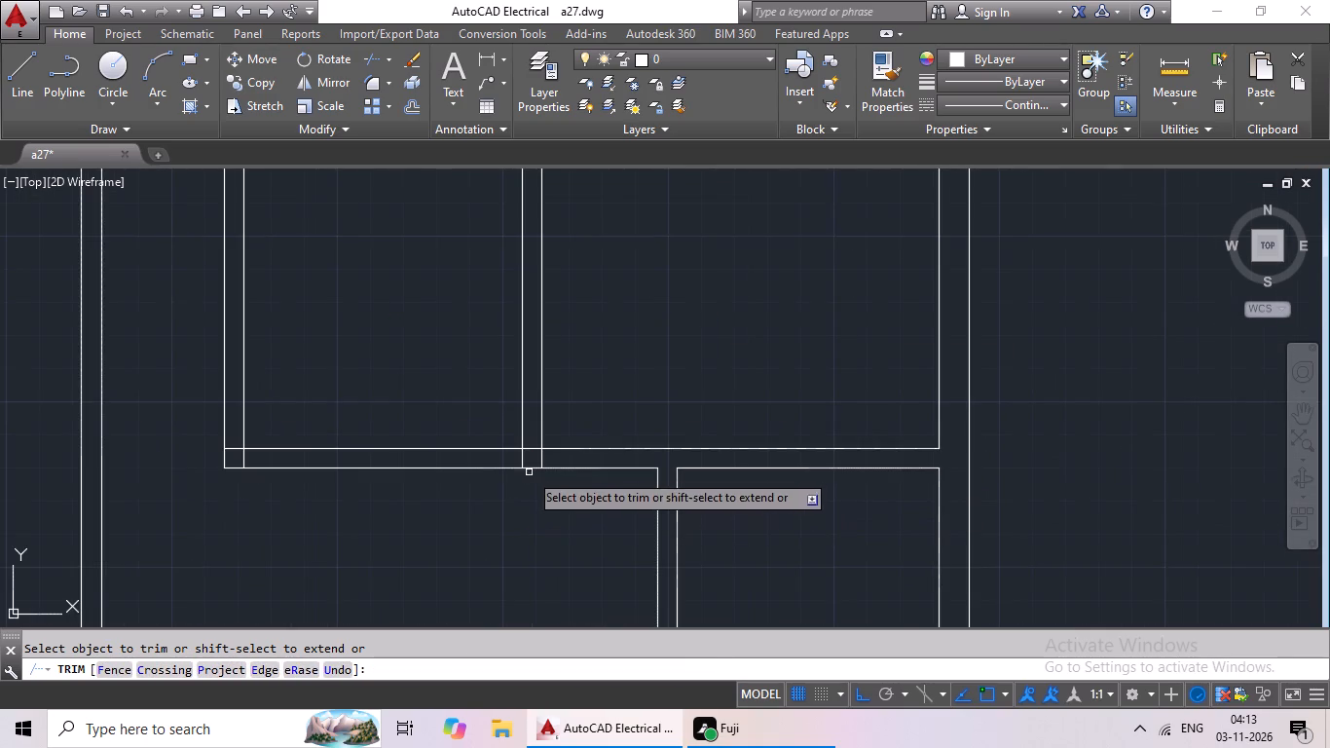
{"action": "scroll", "coordinate": [531, 468], "scroll_direction": "up", "scroll_amount": 6}
{"action": "left_click_drag", "start_coordinate": [727, 361], "coordinate": [240, 419]}
{"action": "left_click", "coordinate": [240, 419]}
{"action": "scroll", "coordinate": [416, 426], "scroll_direction": "down", "scroll_amount": 3}
{"action": "left_click_drag", "start_coordinate": [449, 303], "coordinate": [421, 407]}
{"action": "left_click_drag", "start_coordinate": [421, 407], "coordinate": [432, 410]}
Trim the overlapping inner lines at the right horizontal wall's corner nearest the central wall.
{"action": "scroll", "coordinate": [399, 508], "scroll_direction": "down", "scroll_amount": 2}
{"action": "middle_click_drag", "start_coordinate": [342, 533], "coordinate": [786, 446]}
{"action": "scroll", "coordinate": [400, 384], "scroll_direction": "up", "scroll_amount": 2}
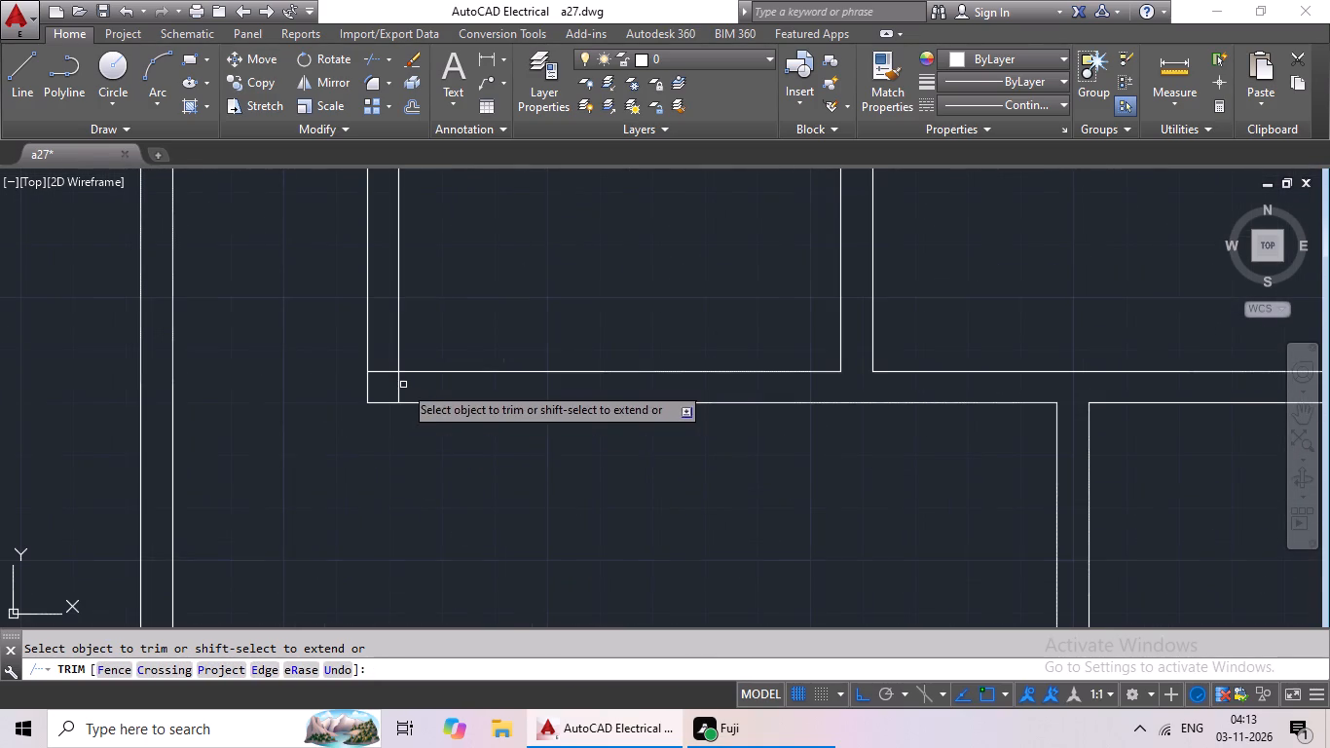
{"action": "scroll", "coordinate": [403, 385], "scroll_direction": "up", "scroll_amount": 2}
{"action": "left_click_drag", "start_coordinate": [502, 356], "coordinate": [347, 419]}
{"action": "left_click", "coordinate": [347, 419]}
{"action": "left_click_drag", "start_coordinate": [339, 270], "coordinate": [298, 379]}
{"action": "left_click_drag", "start_coordinate": [300, 374], "coordinate": [333, 378]}
Trim the overlapping inner lines at the matching left horizontal wall's corner nearest the central wall.
{"action": "scroll", "coordinate": [424, 385], "scroll_direction": "down", "scroll_amount": 2}
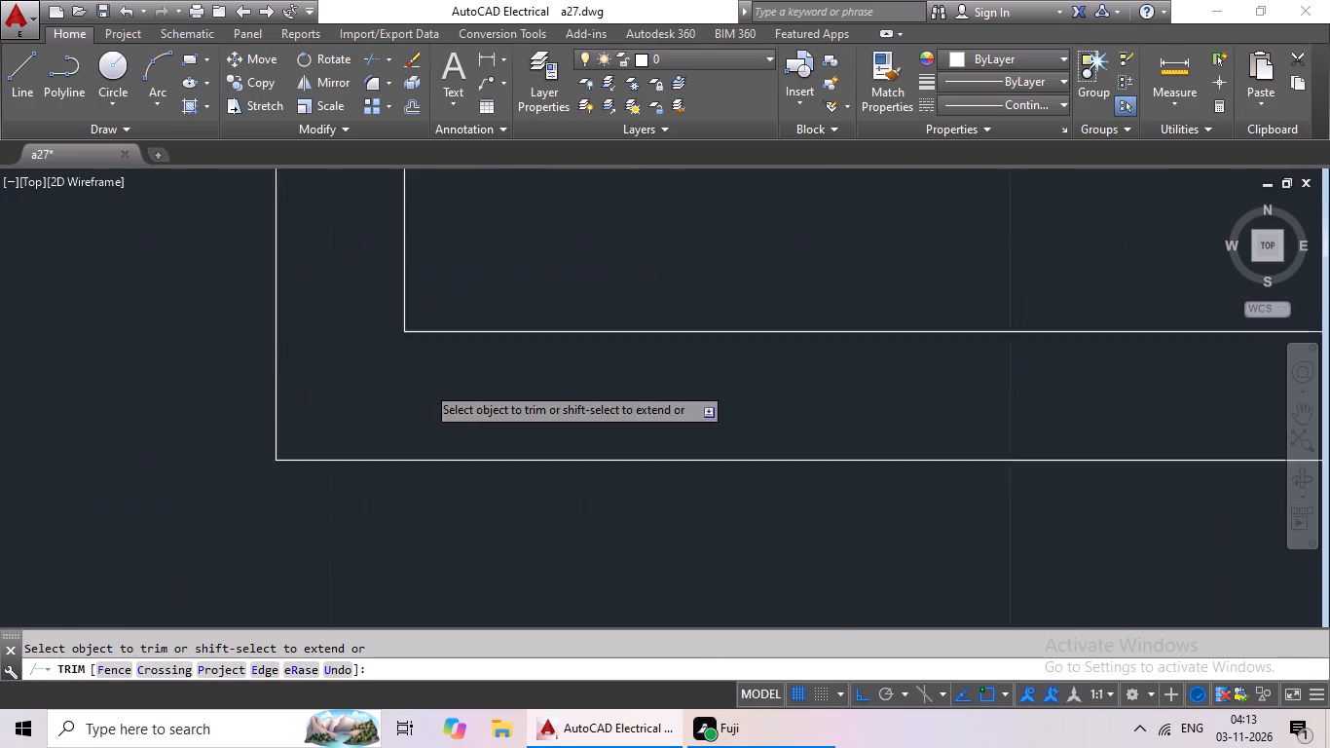
{"action": "scroll", "coordinate": [426, 386], "scroll_direction": "down", "scroll_amount": 3}
{"action": "middle_click_drag", "start_coordinate": [407, 464], "coordinate": [414, 529]}
{"action": "scroll", "coordinate": [433, 490], "scroll_direction": "down", "scroll_amount": 1}
{"action": "scroll", "coordinate": [221, 474], "scroll_direction": "up", "scroll_amount": 3}
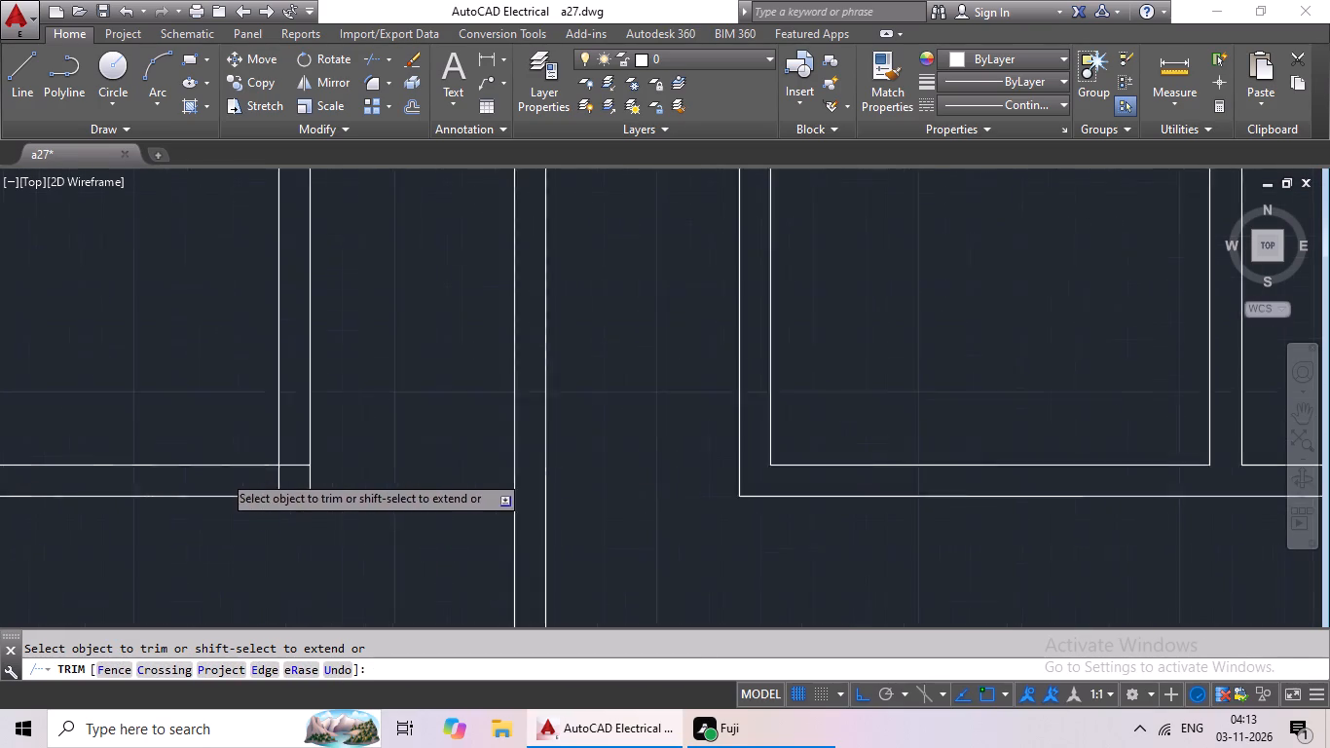
{"action": "scroll", "coordinate": [342, 467], "scroll_direction": "up", "scroll_amount": 4}
{"action": "left_click_drag", "start_coordinate": [371, 380], "coordinate": [317, 476]}
{"action": "left_click", "coordinate": [317, 476]}
{"action": "middle_click_drag", "start_coordinate": [365, 442], "coordinate": [467, 287]}
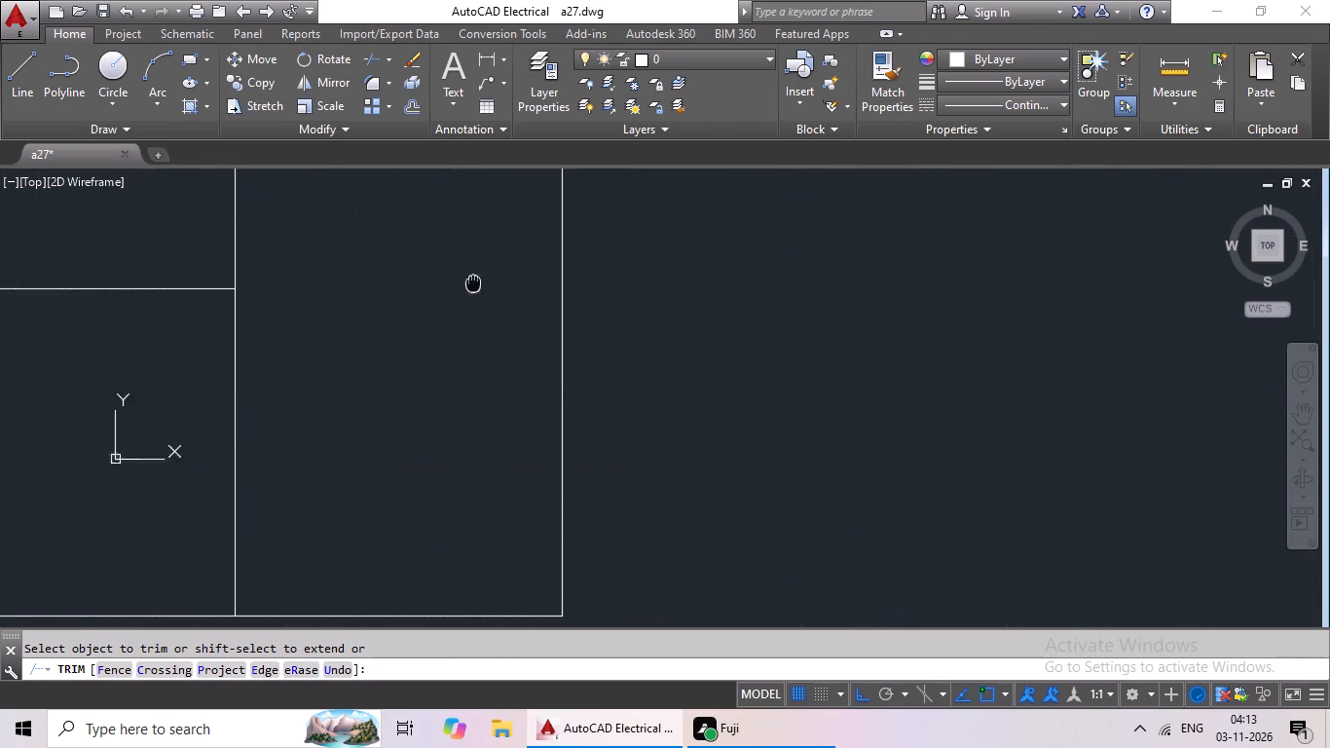
{"action": "left_click_drag", "start_coordinate": [437, 342], "coordinate": [223, 453]}
{"action": "left_click", "coordinate": [207, 448]}
Trim the upper left partition's lines out of the left horizontal wall and open its upper line between them.
{"action": "scroll", "coordinate": [346, 432], "scroll_direction": "down", "scroll_amount": 6}
{"action": "middle_click_drag", "start_coordinate": [312, 501], "coordinate": [541, 417]}
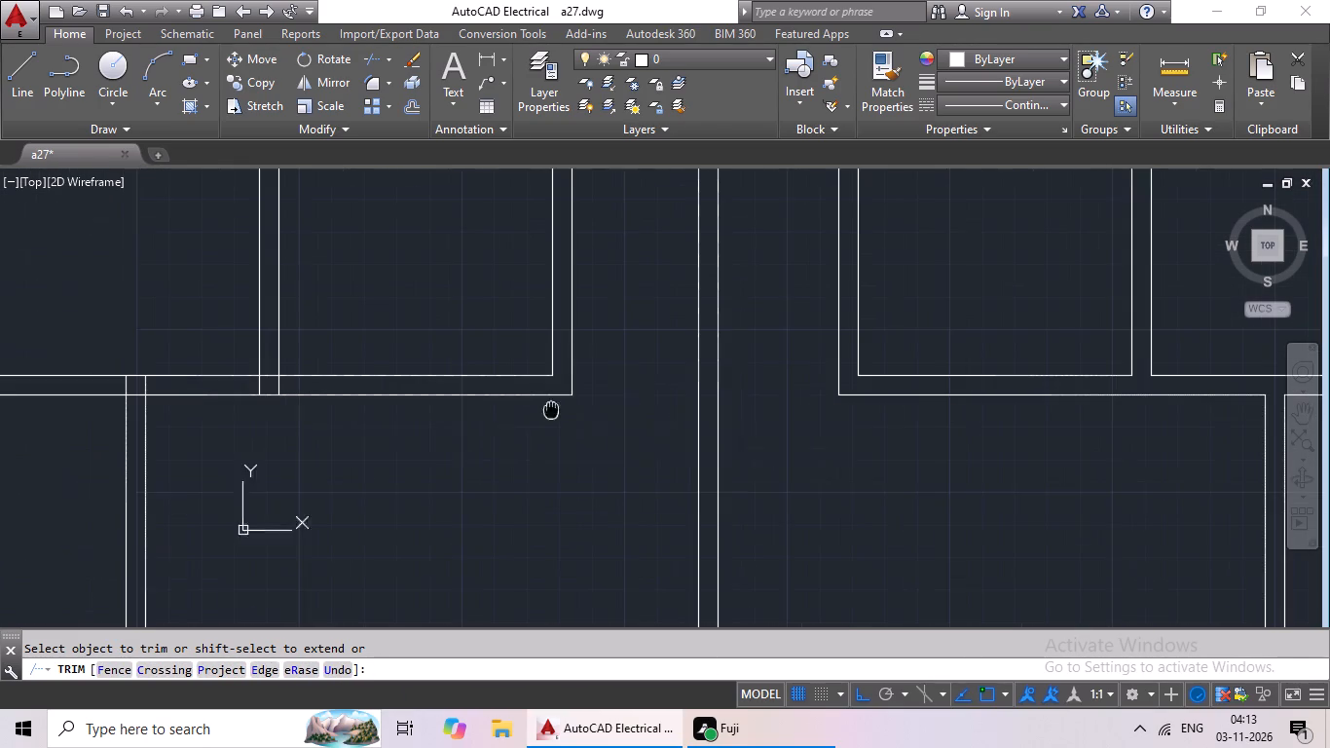
{"action": "scroll", "coordinate": [256, 377], "scroll_direction": "up", "scroll_amount": 4}
{"action": "left_click_drag", "start_coordinate": [511, 419], "coordinate": [350, 448]}
{"action": "left_click", "coordinate": [252, 448]}
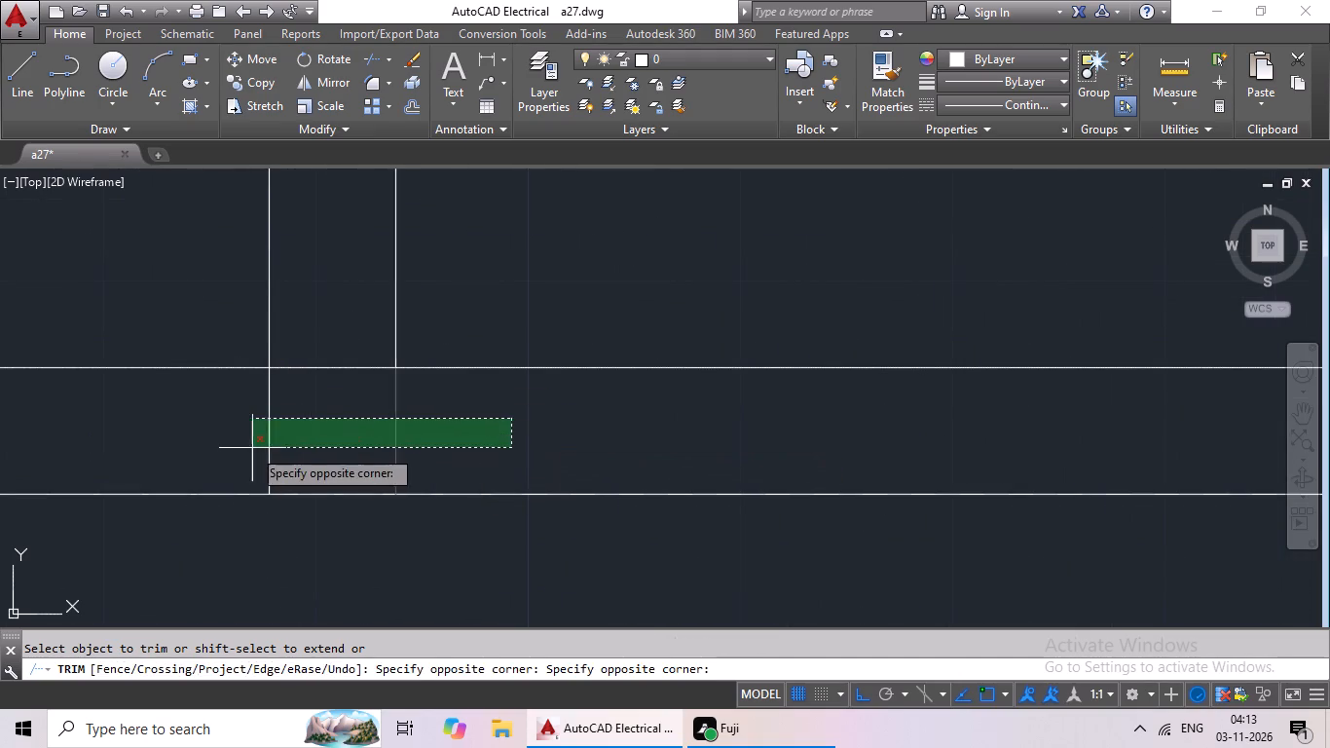
{"action": "left_click_drag", "start_coordinate": [345, 295], "coordinate": [314, 397]}
{"action": "left_click_drag", "start_coordinate": [314, 397], "coordinate": [336, 397]}
Trim the lower left partition's lines out of the left horizontal wall and open the wall's lower line between them.
{"action": "scroll", "coordinate": [476, 391], "scroll_direction": "down", "scroll_amount": 4}
{"action": "middle_click_drag", "start_coordinate": [430, 468], "coordinate": [581, 456]}
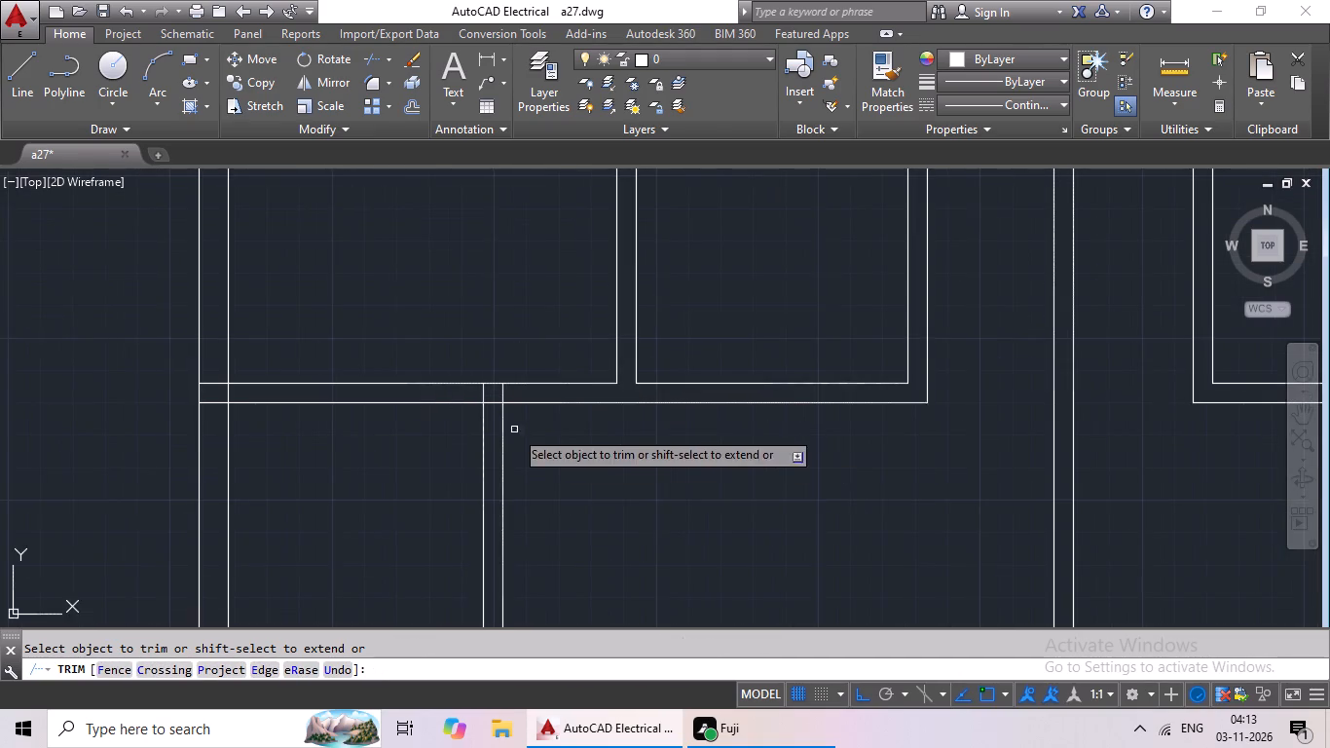
{"action": "scroll", "coordinate": [504, 378], "scroll_direction": "up", "scroll_amount": 4}
{"action": "left_click_drag", "start_coordinate": [518, 445], "coordinate": [348, 465]}
{"action": "left_click_drag", "start_coordinate": [326, 466], "coordinate": [335, 466]}
{"action": "left_click_drag", "start_coordinate": [414, 454], "coordinate": [394, 565]}
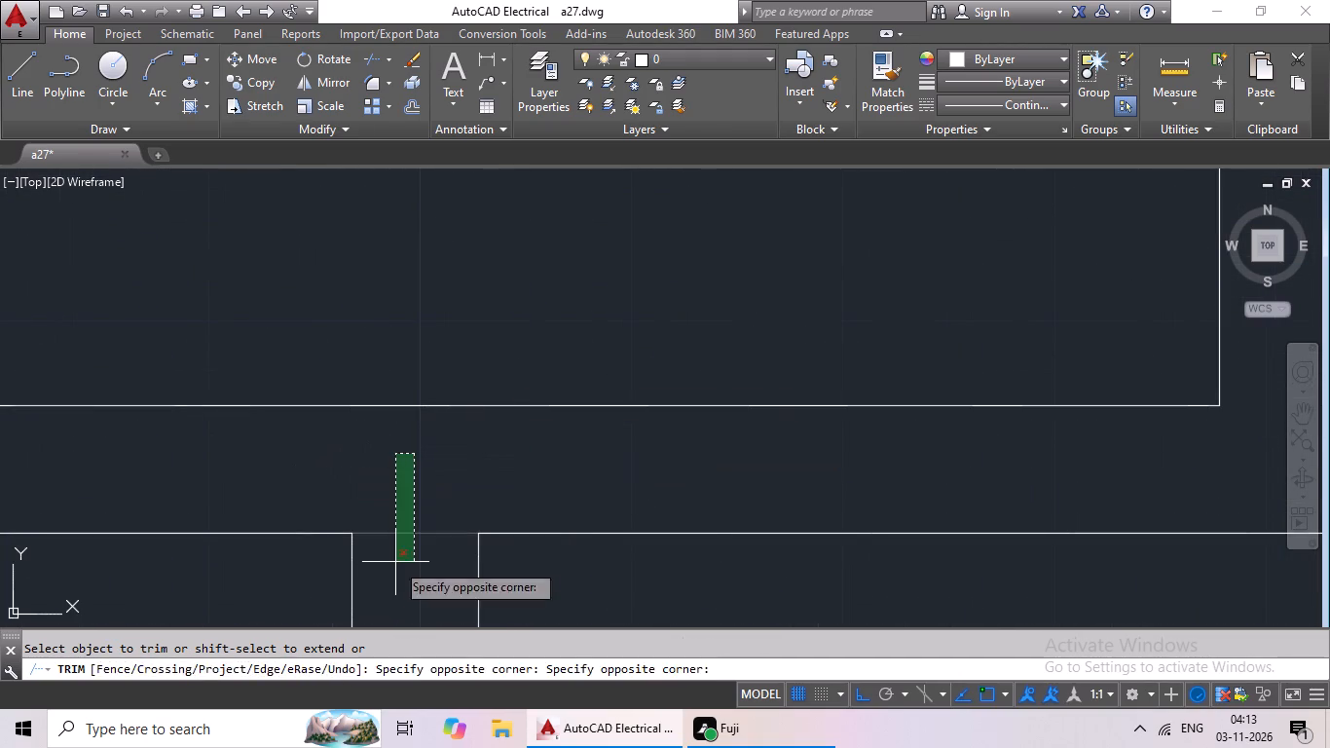
{"action": "left_click_drag", "start_coordinate": [395, 561], "coordinate": [461, 542]}
Trim the overlapping inner lines where the left horizontal wall meets the left outer wall.
{"action": "scroll", "coordinate": [572, 496], "scroll_direction": "down", "scroll_amount": 4}
{"action": "scroll", "coordinate": [300, 500], "scroll_direction": "up", "scroll_amount": 4}
{"action": "middle_click_drag", "start_coordinate": [308, 470], "coordinate": [429, 458]}
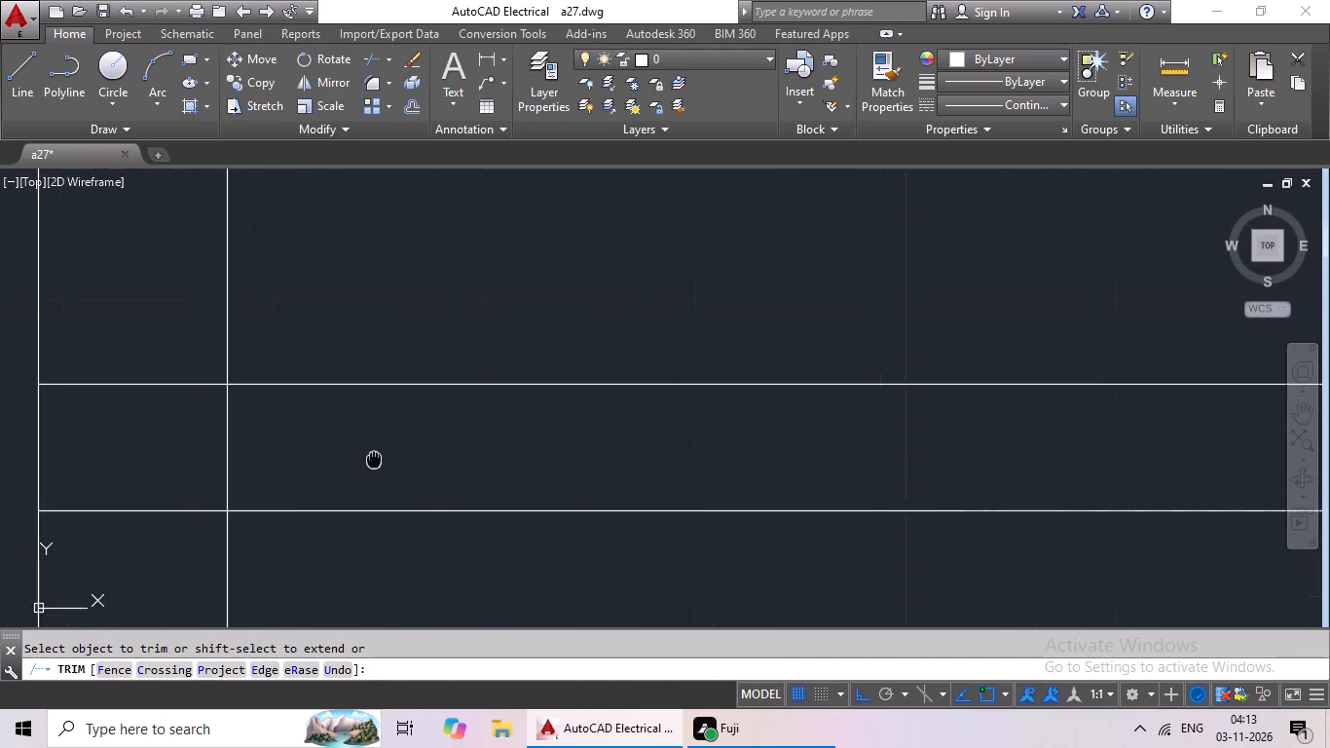
{"action": "middle_click_drag", "start_coordinate": [429, 458], "coordinate": [624, 448]}
{"action": "scroll", "coordinate": [508, 439], "scroll_direction": "up", "scroll_amount": 1}
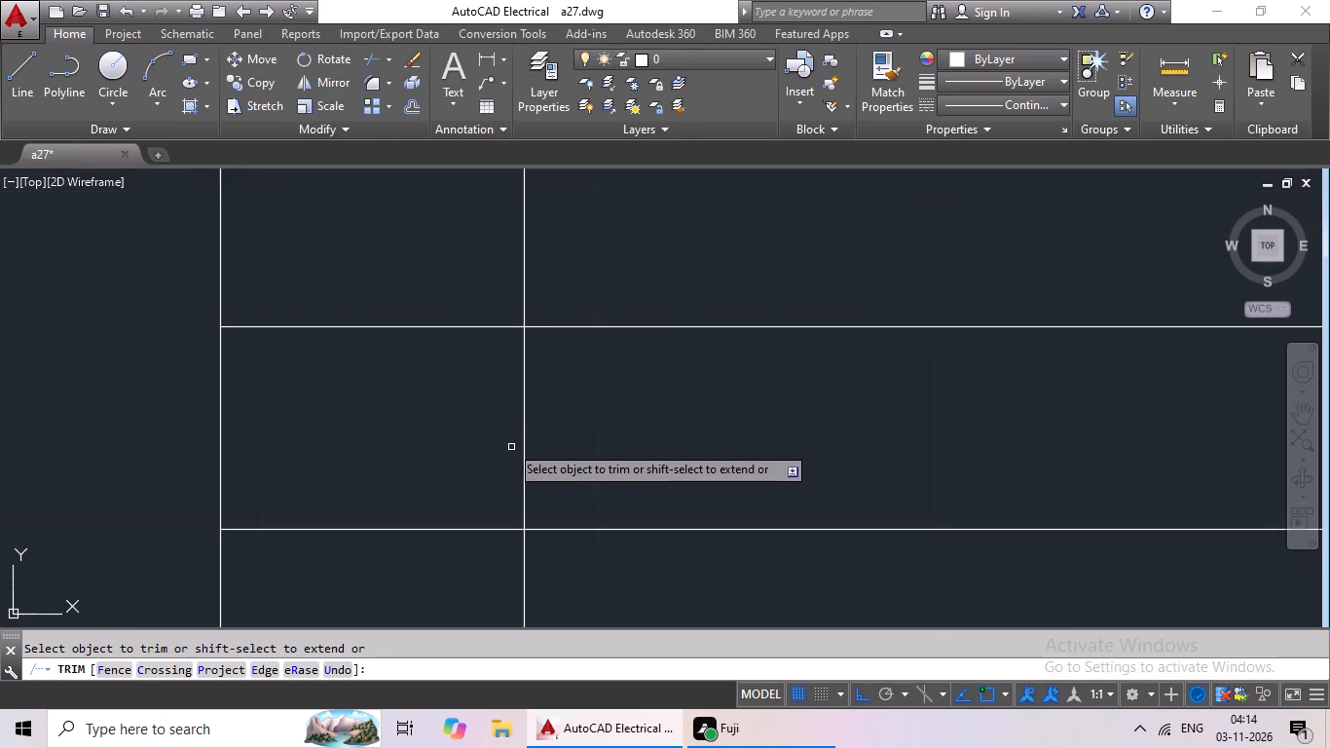
{"action": "scroll", "coordinate": [530, 417], "scroll_direction": "up", "scroll_amount": 1}
{"action": "scroll", "coordinate": [623, 407], "scroll_direction": "down", "scroll_amount": 3}
{"action": "left_click_drag", "start_coordinate": [707, 393], "coordinate": [579, 419]}
{"action": "left_click", "coordinate": [577, 421]}
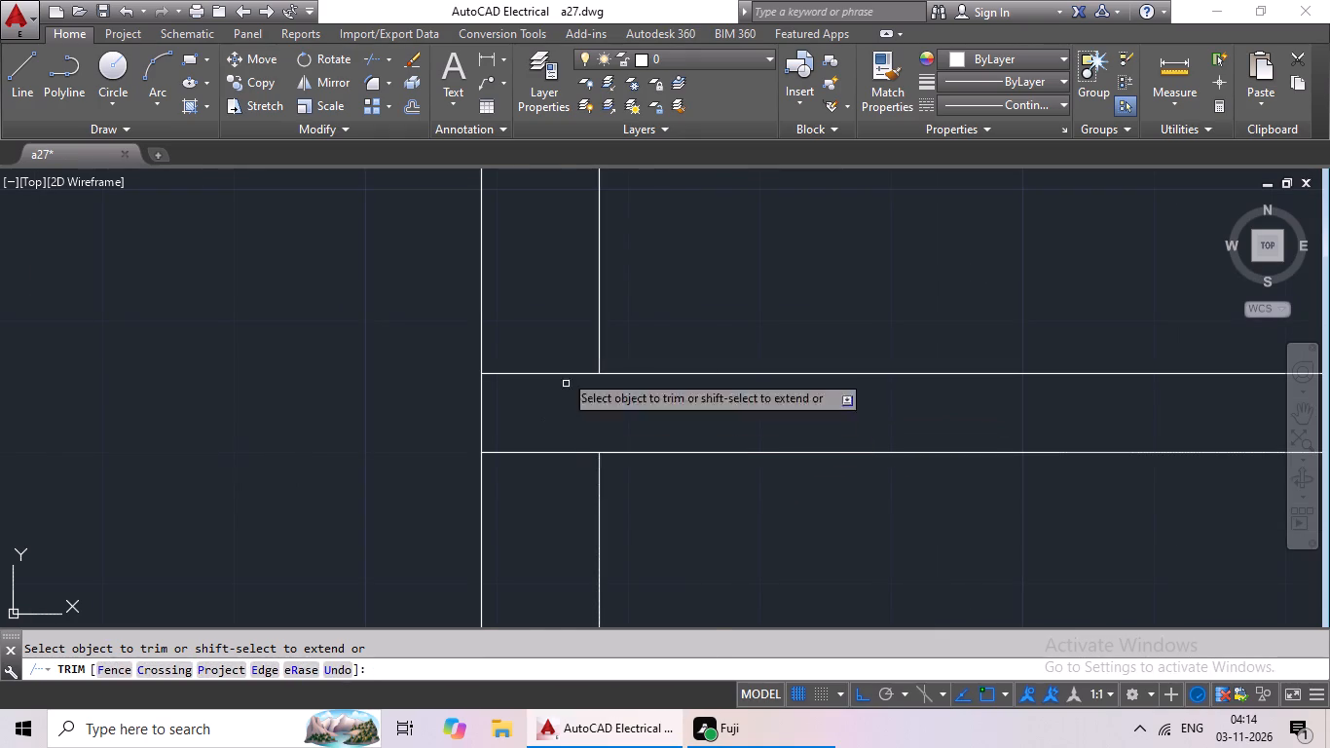
{"action": "left_click_drag", "start_coordinate": [551, 306], "coordinate": [523, 484]}
{"action": "left_click_drag", "start_coordinate": [523, 484], "coordinate": [526, 471]}
Trim the overlapping horizontal wall lines inside the right outer wall near the plan's upper right corner.
{"action": "scroll", "coordinate": [592, 426], "scroll_direction": "down", "scroll_amount": 4}
{"action": "middle_click_drag", "start_coordinate": [677, 495], "coordinate": [625, 321]}
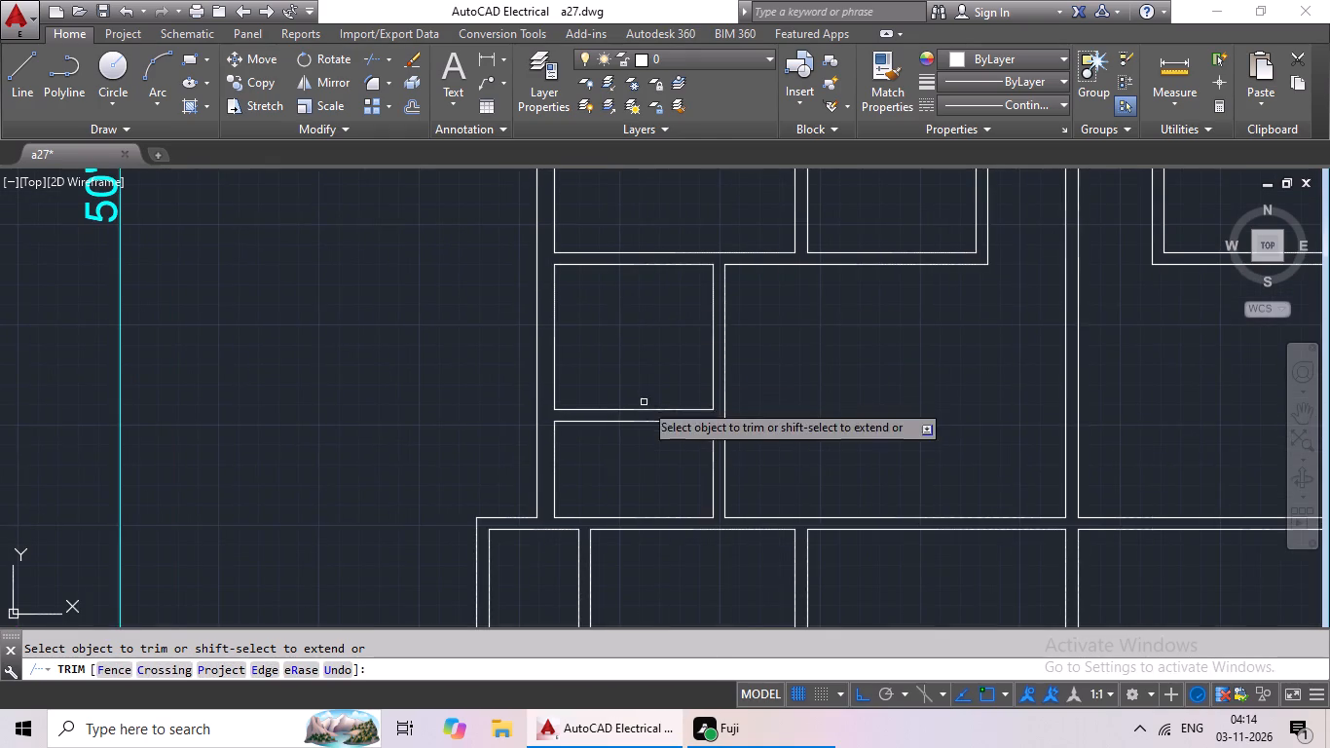
{"action": "scroll", "coordinate": [647, 413], "scroll_direction": "down", "scroll_amount": 3}
{"action": "middle_click_drag", "start_coordinate": [732, 427], "coordinate": [647, 476]}
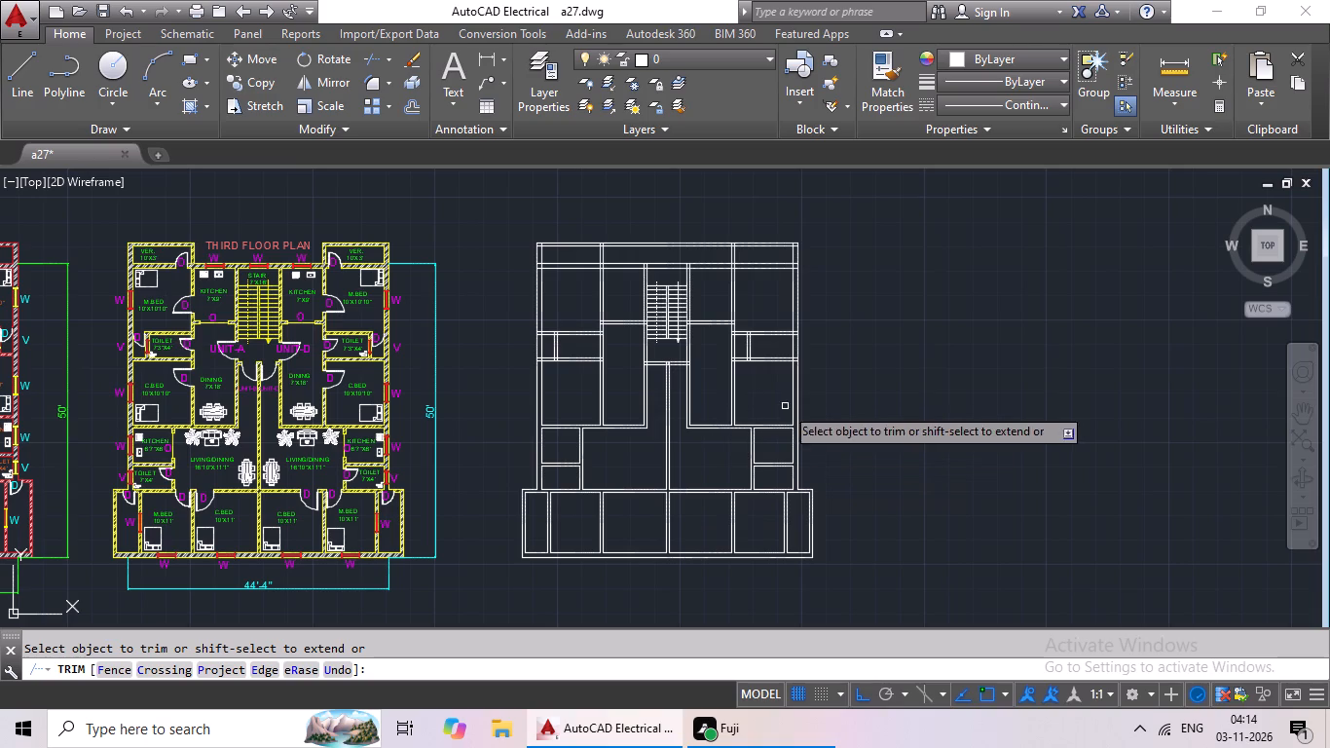
{"action": "scroll", "coordinate": [787, 251], "scroll_direction": "up", "scroll_amount": 6}
{"action": "left_click_drag", "start_coordinate": [840, 211], "coordinate": [840, 297]}
{"action": "left_click", "coordinate": [840, 297]}
{"action": "scroll", "coordinate": [841, 300], "scroll_direction": "down", "scroll_amount": 4}
{"action": "middle_click_drag", "start_coordinate": [780, 409], "coordinate": [795, 214]}
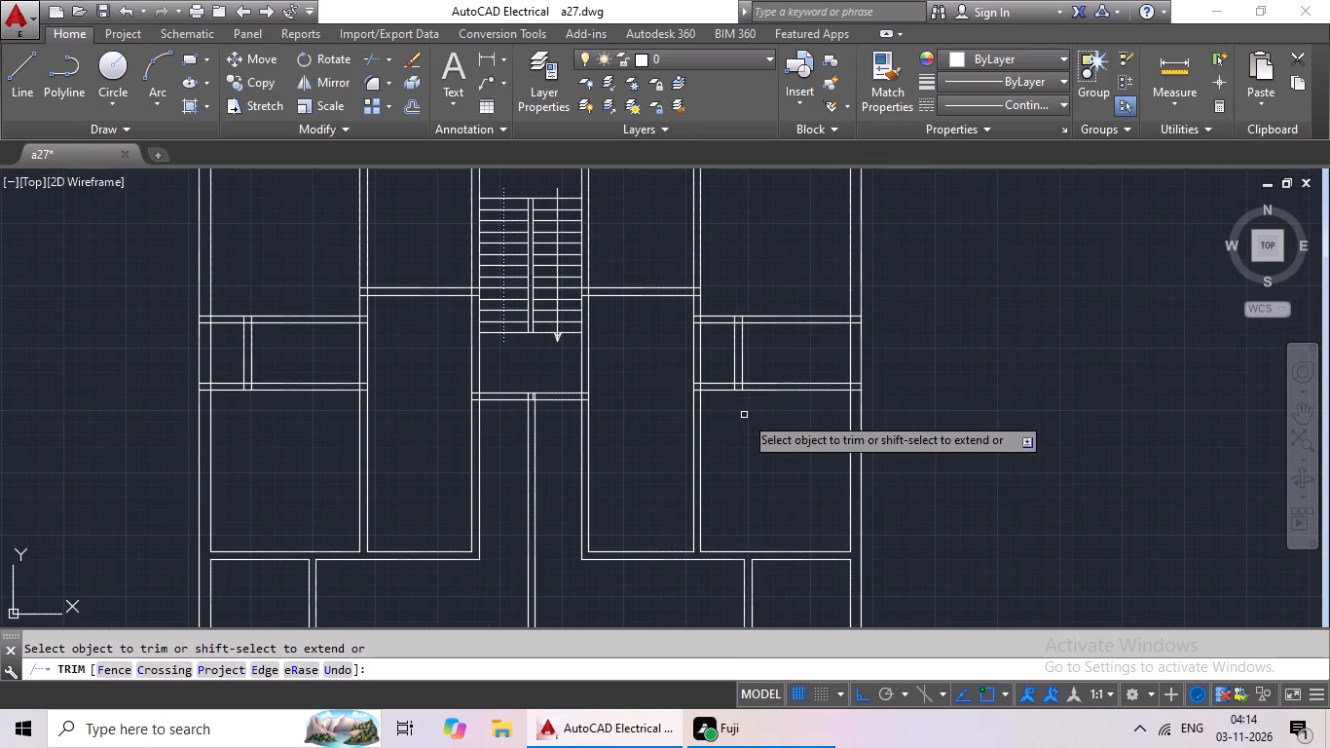
Trim the central wall's lines out of the horizontal wall below the stair and delete the leftover line pieces inside it.
{"action": "middle_click_drag", "start_coordinate": [623, 410], "coordinate": [712, 328]}
{"action": "scroll", "coordinate": [651, 314], "scroll_direction": "up", "scroll_amount": 4}
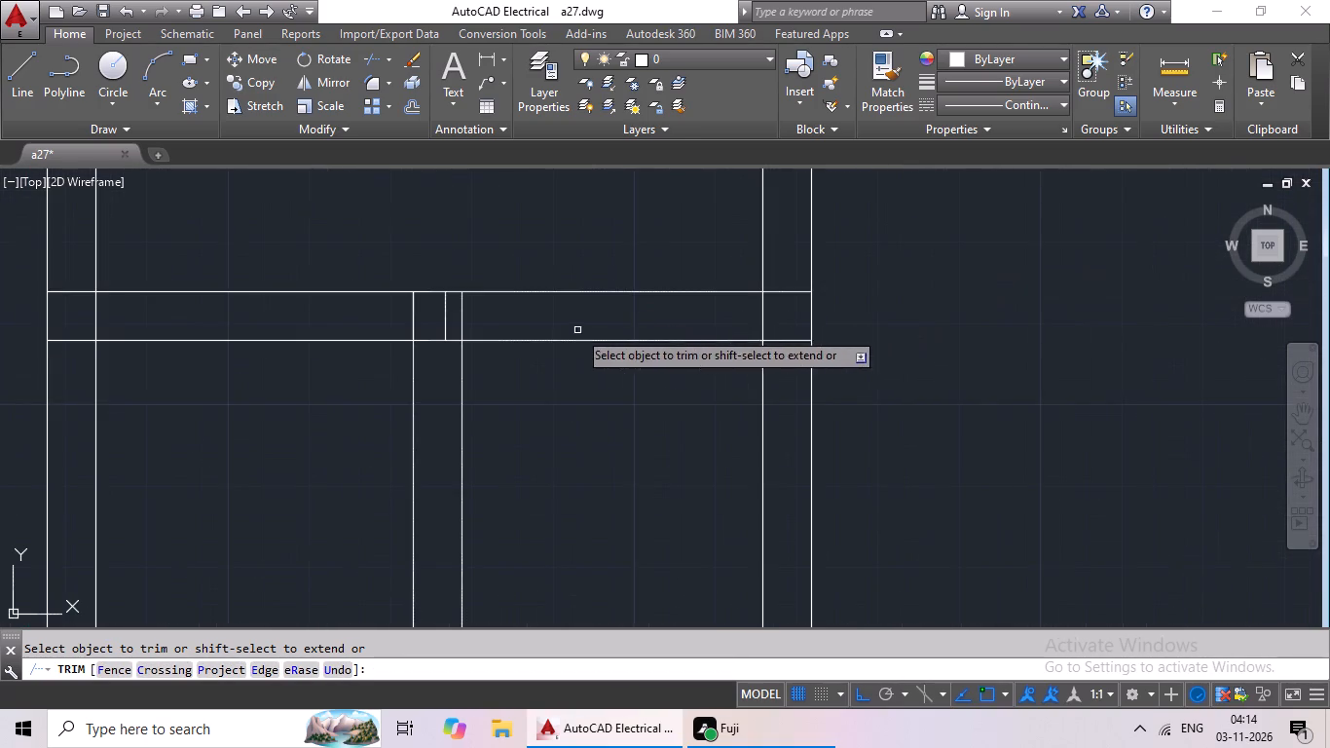
{"action": "scroll", "coordinate": [488, 318], "scroll_direction": "up", "scroll_amount": 1}
{"action": "left_click_drag", "start_coordinate": [499, 307], "coordinate": [371, 318]}
{"action": "left_click_drag", "start_coordinate": [370, 318], "coordinate": [355, 318]}
{"action": "left_click_drag", "start_coordinate": [398, 312], "coordinate": [351, 323]}
{"action": "left_click", "coordinate": [351, 323]}
{"action": "left_click_drag", "start_coordinate": [398, 295], "coordinate": [325, 315]}
{"action": "left_click", "coordinate": [325, 315]}
{"action": "key", "text": "Escape"}
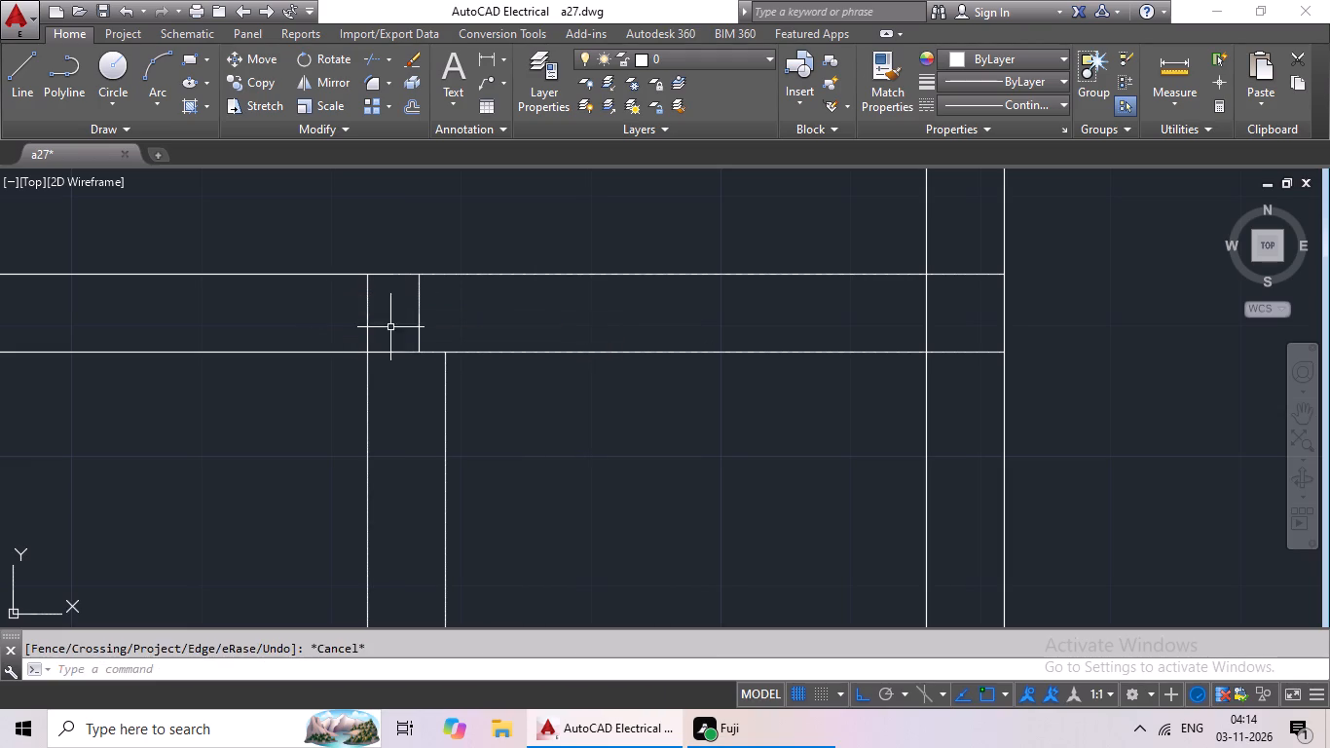
{"action": "key", "text": "Escape"}
{"action": "left_click_drag", "start_coordinate": [496, 285], "coordinate": [319, 320]}
{"action": "key", "text": "Delete"}
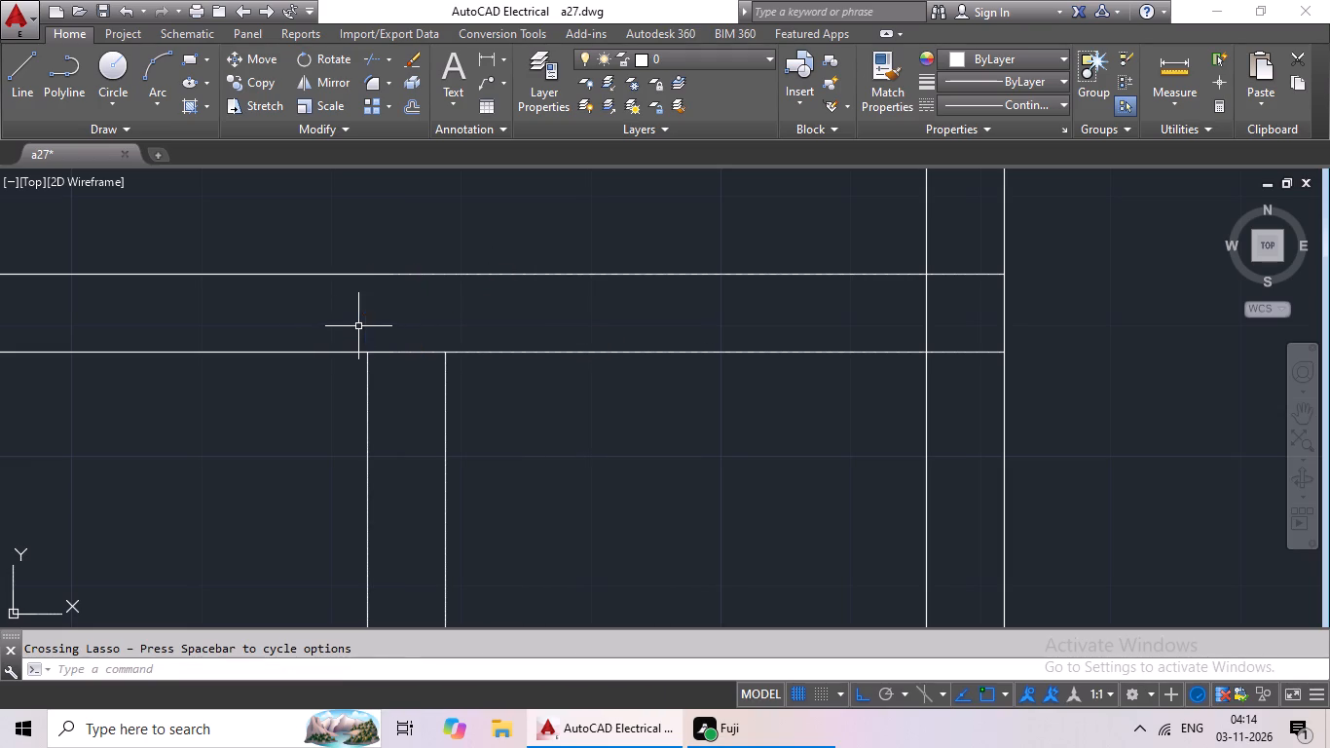
Open the lower line of the horizontal wall below the stair between the central wall's two lines using Trim.
{"action": "key", "text": "Escape"}
{"action": "type", "text": "tr"}
{"action": "key", "text": "space"}
{"action": "key", "text": "space"}
{"action": "key", "text": "space"}
{"action": "scroll", "coordinate": [386, 347], "scroll_direction": "up", "scroll_amount": 1}
{"action": "key", "text": "Escape"}
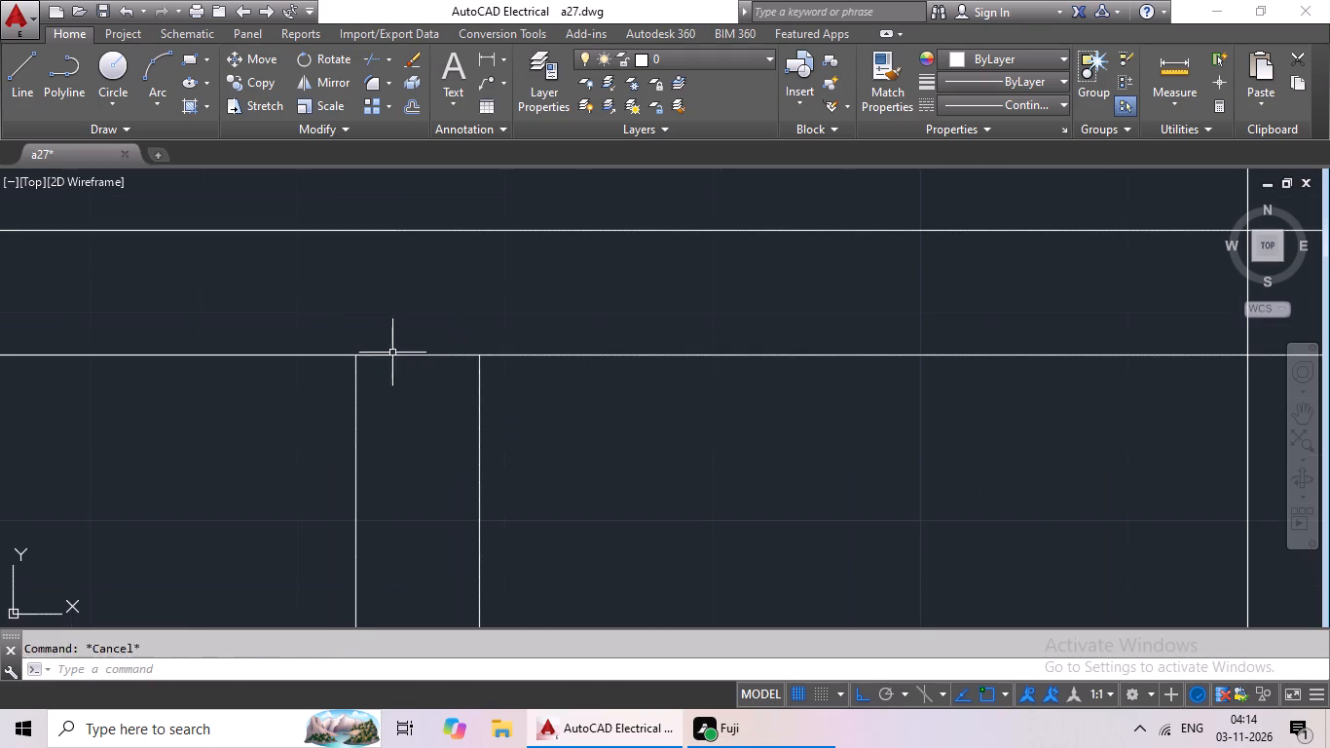
{"action": "key", "text": "Escape"}
{"action": "key", "text": "Escape"}
{"action": "key", "text": "t"}
{"action": "key", "text": "r"}
{"action": "key", "text": "space"}
{"action": "key", "text": "space"}
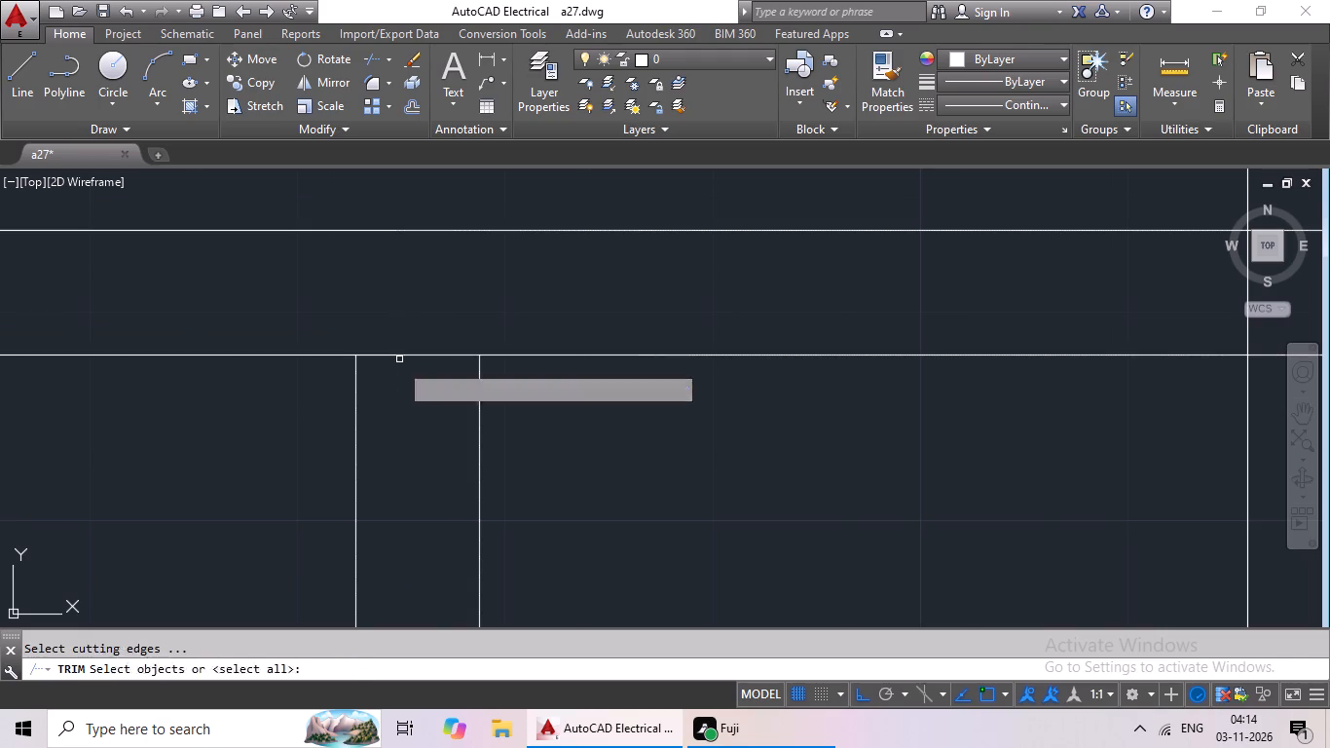
{"action": "left_click_drag", "start_coordinate": [420, 293], "coordinate": [411, 447]}
{"action": "left_click_drag", "start_coordinate": [411, 445], "coordinate": [429, 434]}
Trim the overlapping inner lines where the horizontal wall below the stair meets the right stair wall.
{"action": "scroll", "coordinate": [481, 400], "scroll_direction": "down", "scroll_amount": 3}
{"action": "middle_click_drag", "start_coordinate": [592, 463], "coordinate": [472, 355]}
{"action": "scroll", "coordinate": [441, 490], "scroll_direction": "down", "scroll_amount": 2}
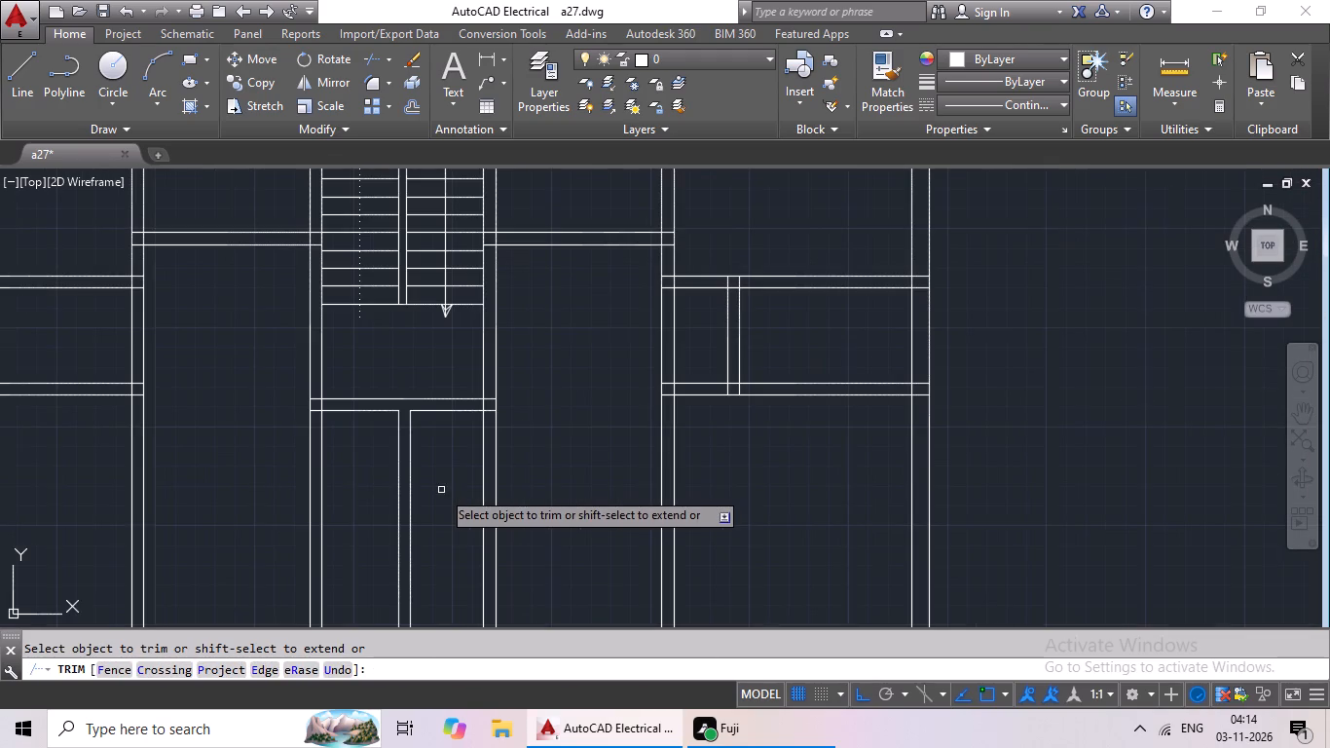
{"action": "scroll", "coordinate": [465, 491], "scroll_direction": "down", "scroll_amount": 4}
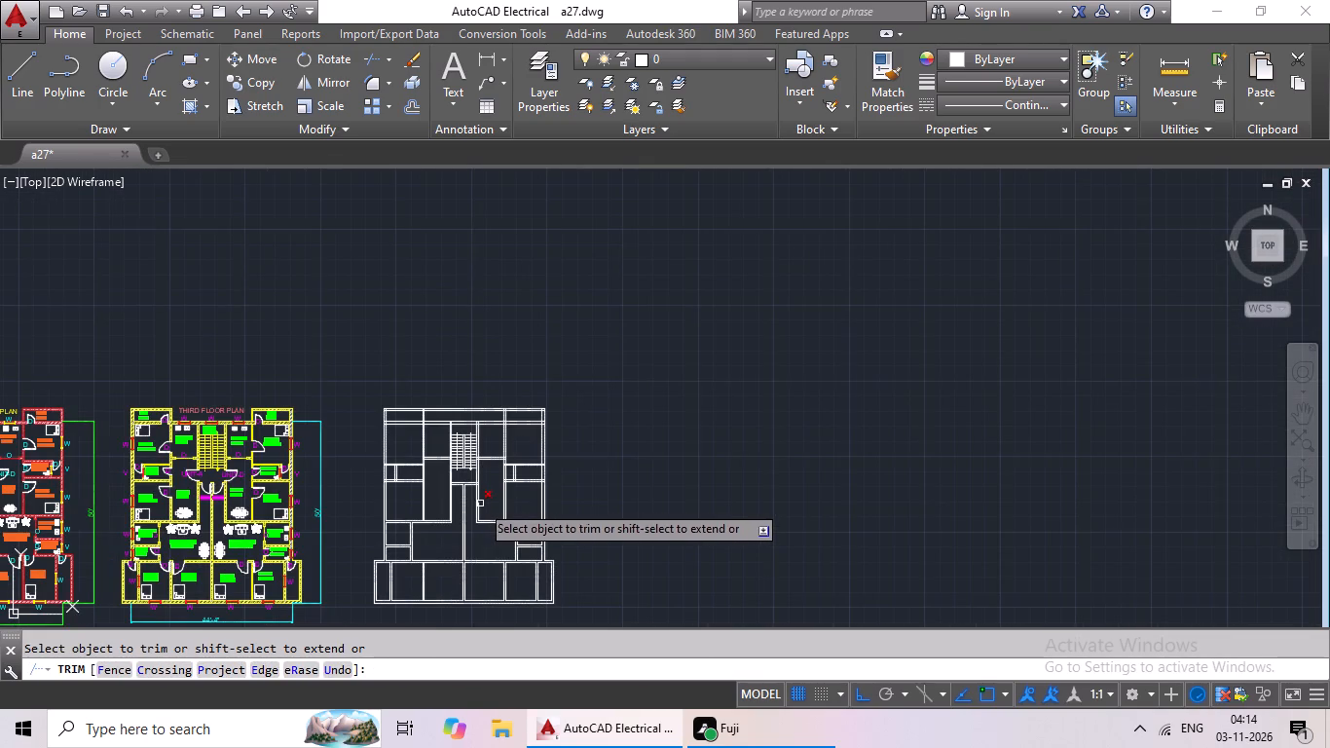
{"action": "scroll", "coordinate": [588, 501], "scroll_direction": "down", "scroll_amount": 3}
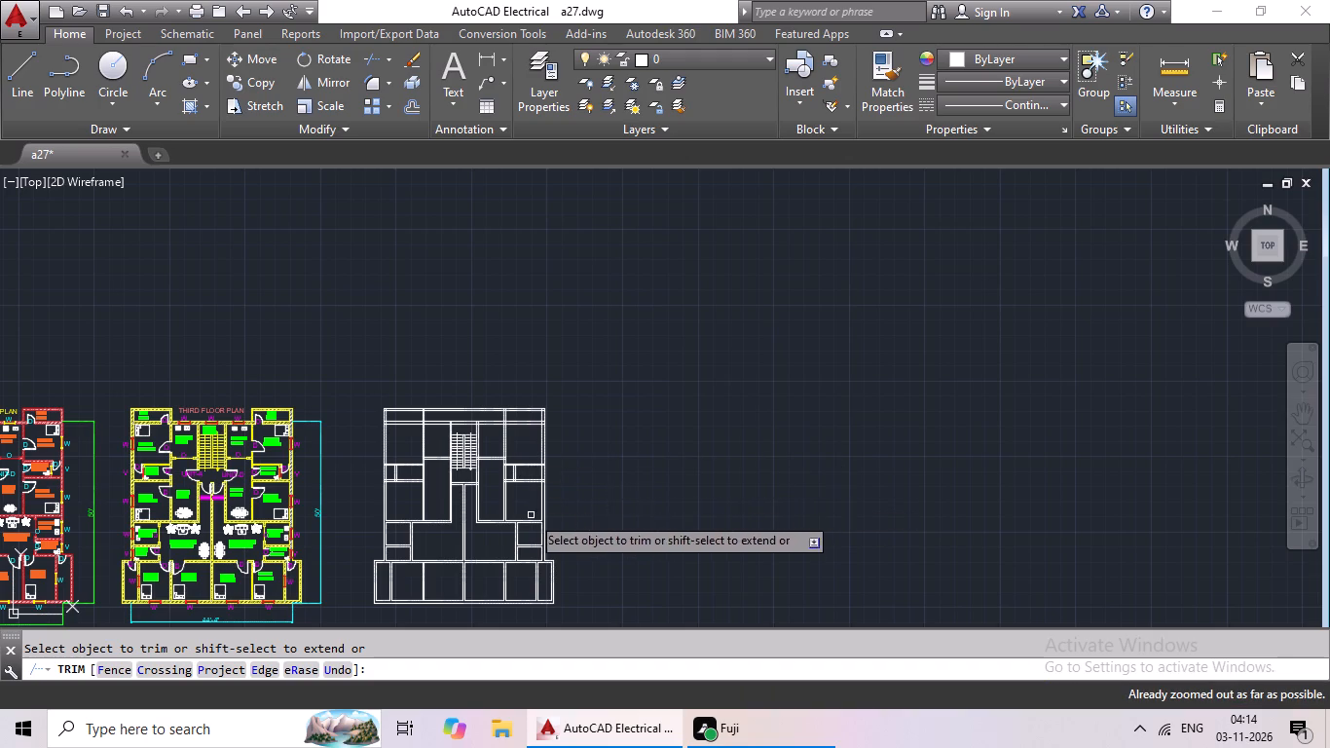
{"action": "scroll", "coordinate": [455, 494], "scroll_direction": "up", "scroll_amount": 4}
{"action": "middle_click_drag", "start_coordinate": [369, 427], "coordinate": [512, 453]}
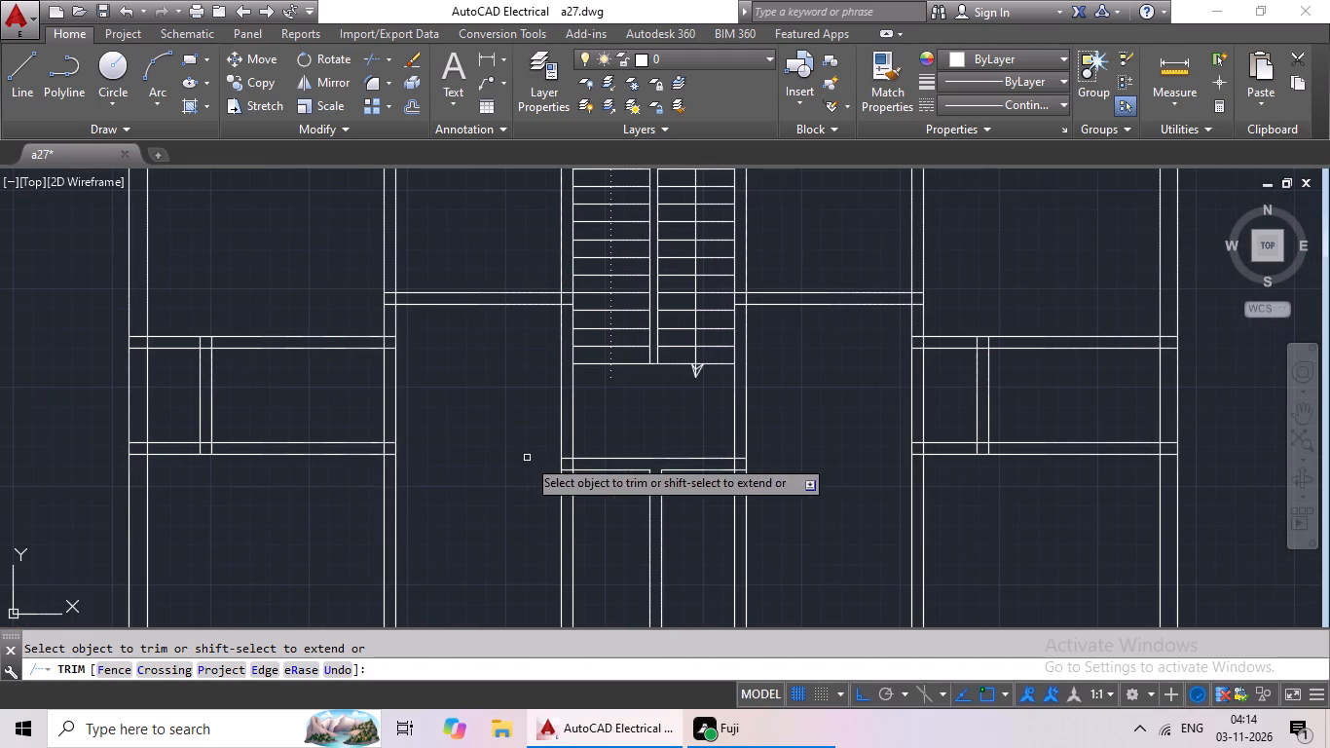
{"action": "scroll", "coordinate": [786, 467], "scroll_direction": "down", "scroll_amount": 3}
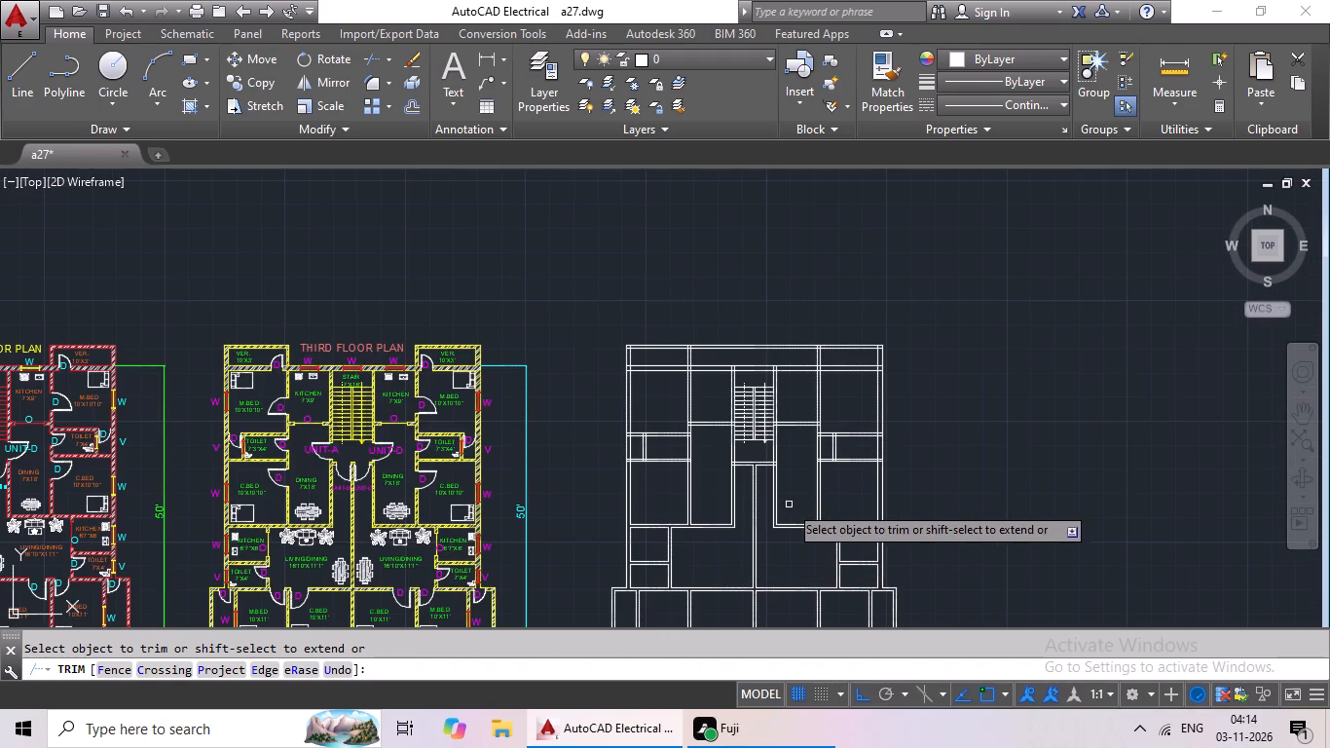
{"action": "scroll", "coordinate": [784, 467], "scroll_direction": "up", "scroll_amount": 7}
{"action": "left_click_drag", "start_coordinate": [730, 396], "coordinate": [708, 530]}
{"action": "left_click_drag", "start_coordinate": [707, 532], "coordinate": [705, 542]}
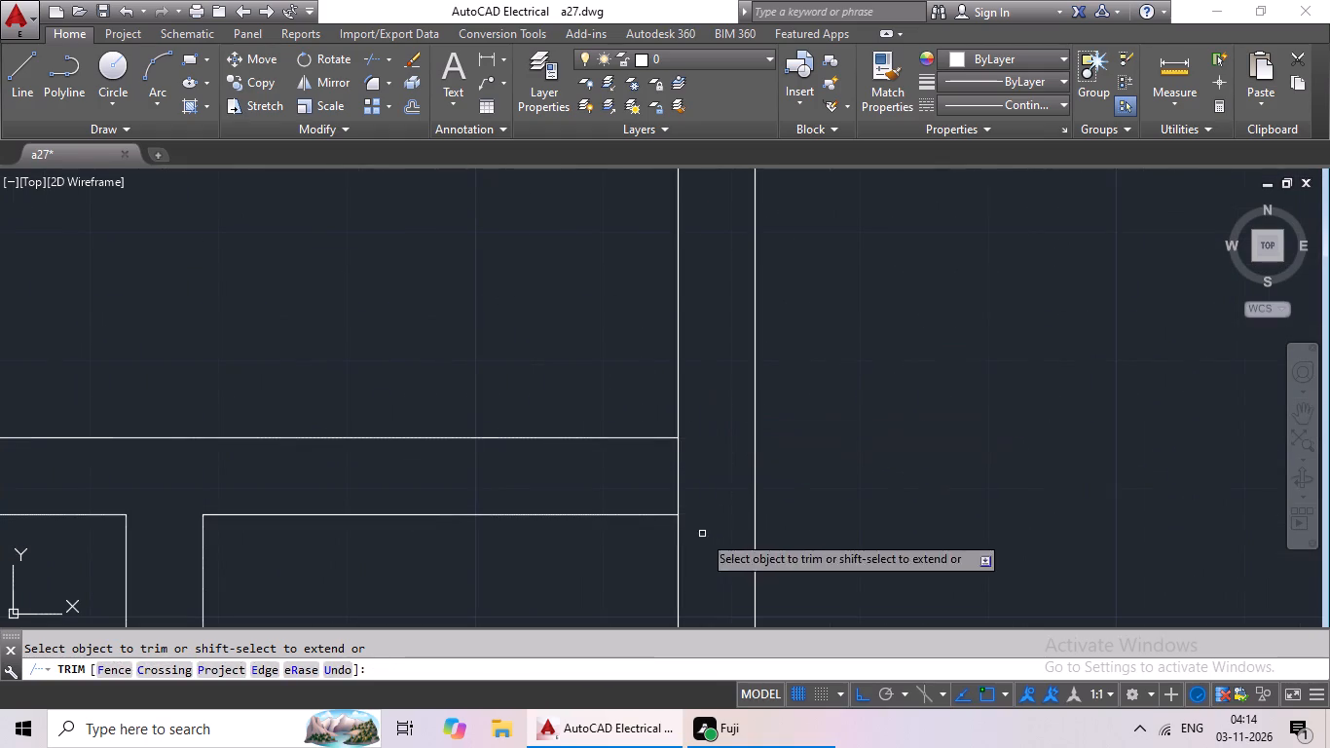
{"action": "left_click_drag", "start_coordinate": [712, 452], "coordinate": [610, 480]}
{"action": "left_click_drag", "start_coordinate": [609, 480], "coordinate": [627, 477]}
Trim the overlapping inner lines where the horizontal wall below the stair meets the left stair wall.
{"action": "scroll", "coordinate": [681, 467], "scroll_direction": "down", "scroll_amount": 3}
{"action": "scroll", "coordinate": [413, 469], "scroll_direction": "up", "scroll_amount": 4}
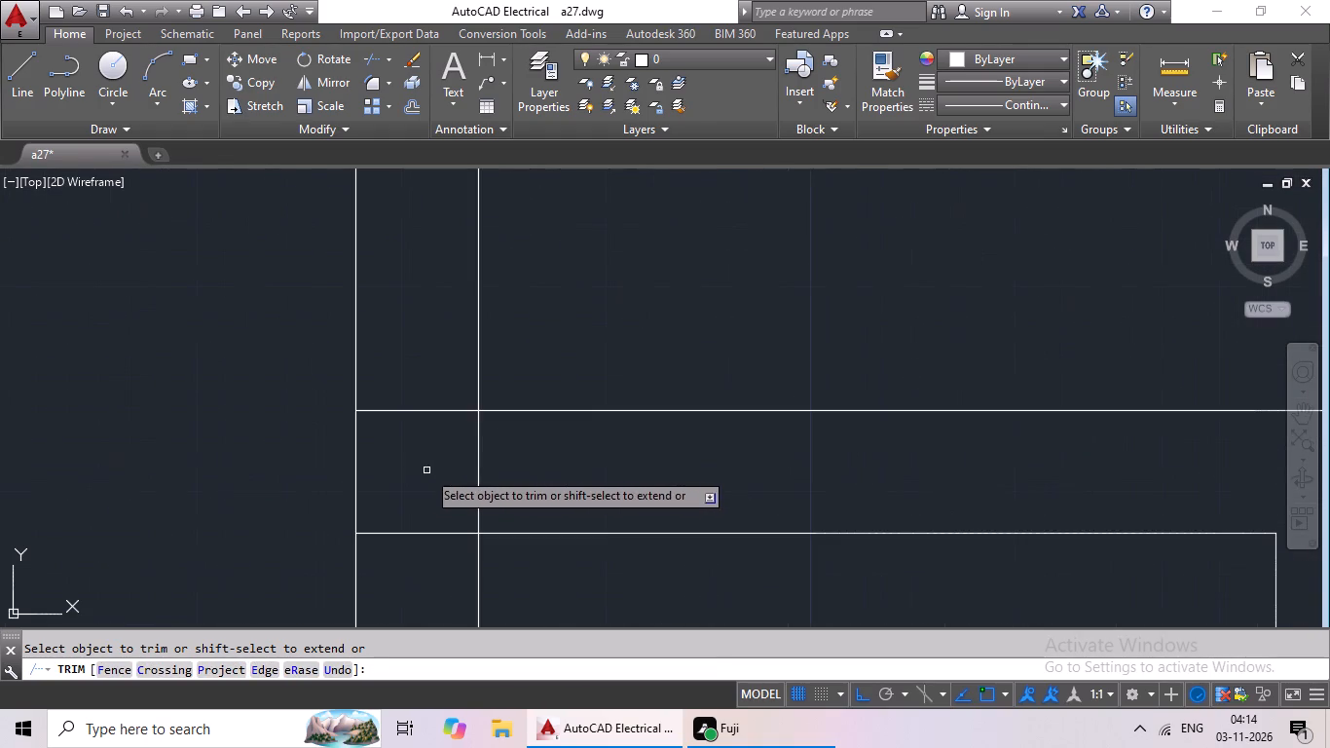
{"action": "left_click_drag", "start_coordinate": [529, 453], "coordinate": [454, 478]}
{"action": "left_click", "coordinate": [452, 480]}
{"action": "left_click_drag", "start_coordinate": [434, 352], "coordinate": [432, 556]}
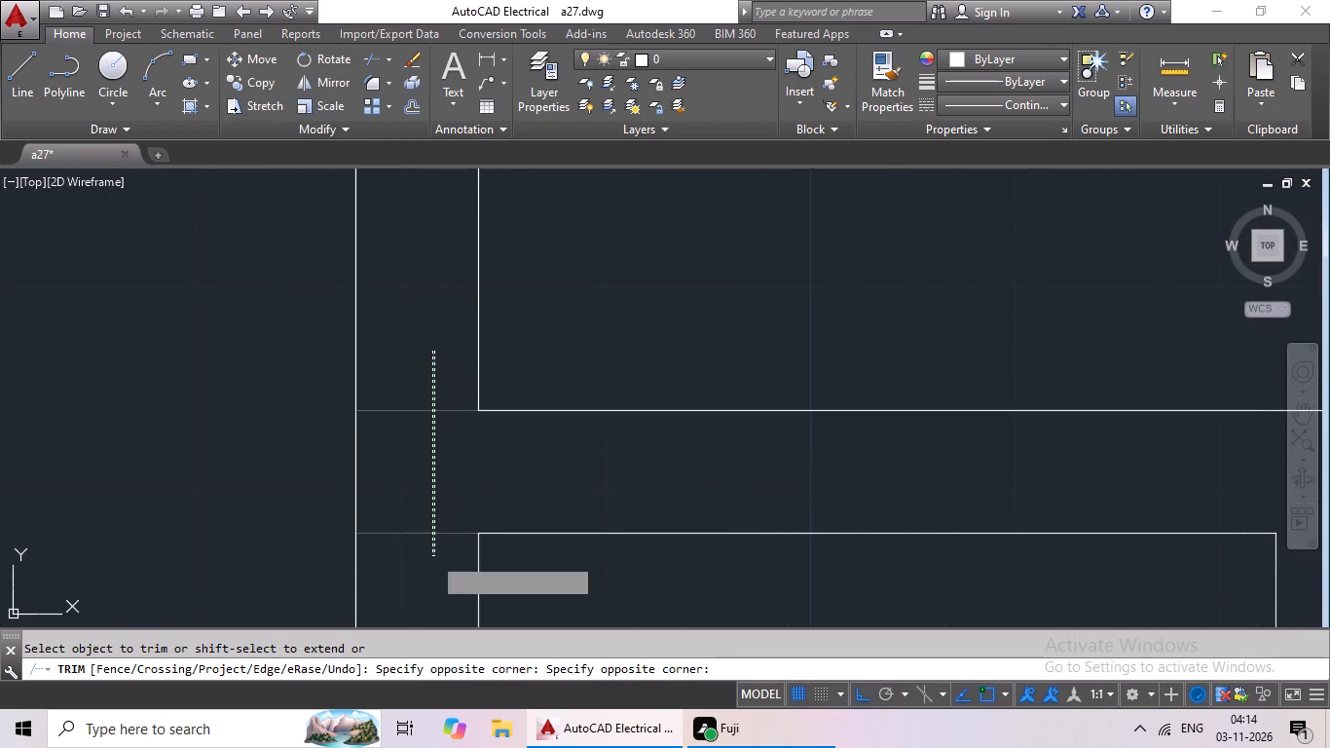
{"action": "left_click", "coordinate": [432, 556]}
{"action": "left_click", "coordinate": [478, 470]}
Trim the overlapping inner lines where the left toilet's lower wall meets the vertical partition on its stair side.
{"action": "scroll", "coordinate": [663, 493], "scroll_direction": "down", "scroll_amount": 3}
{"action": "middle_click_drag", "start_coordinate": [739, 542], "coordinate": [513, 500]}
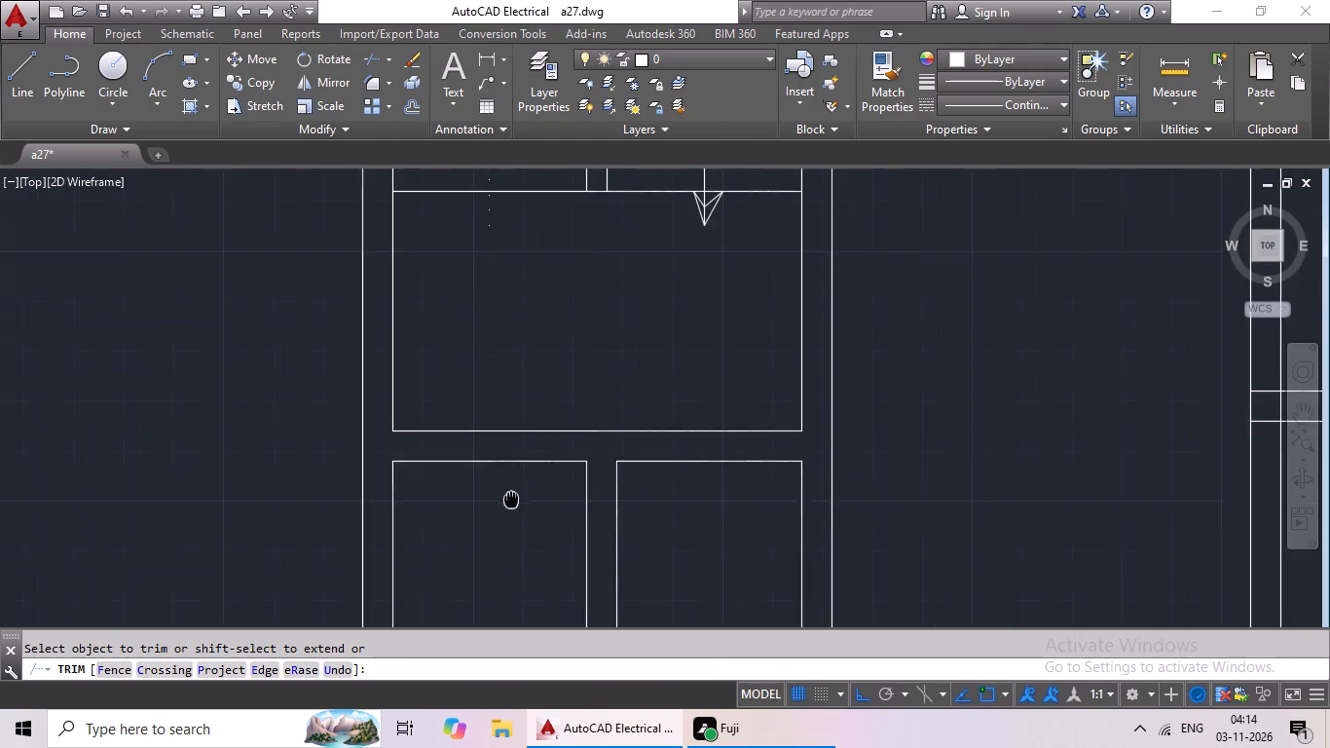
{"action": "scroll", "coordinate": [790, 477], "scroll_direction": "down", "scroll_amount": 2}
{"action": "middle_click_drag", "start_coordinate": [571, 483], "coordinate": [794, 459]}
{"action": "scroll", "coordinate": [674, 419], "scroll_direction": "up", "scroll_amount": 4}
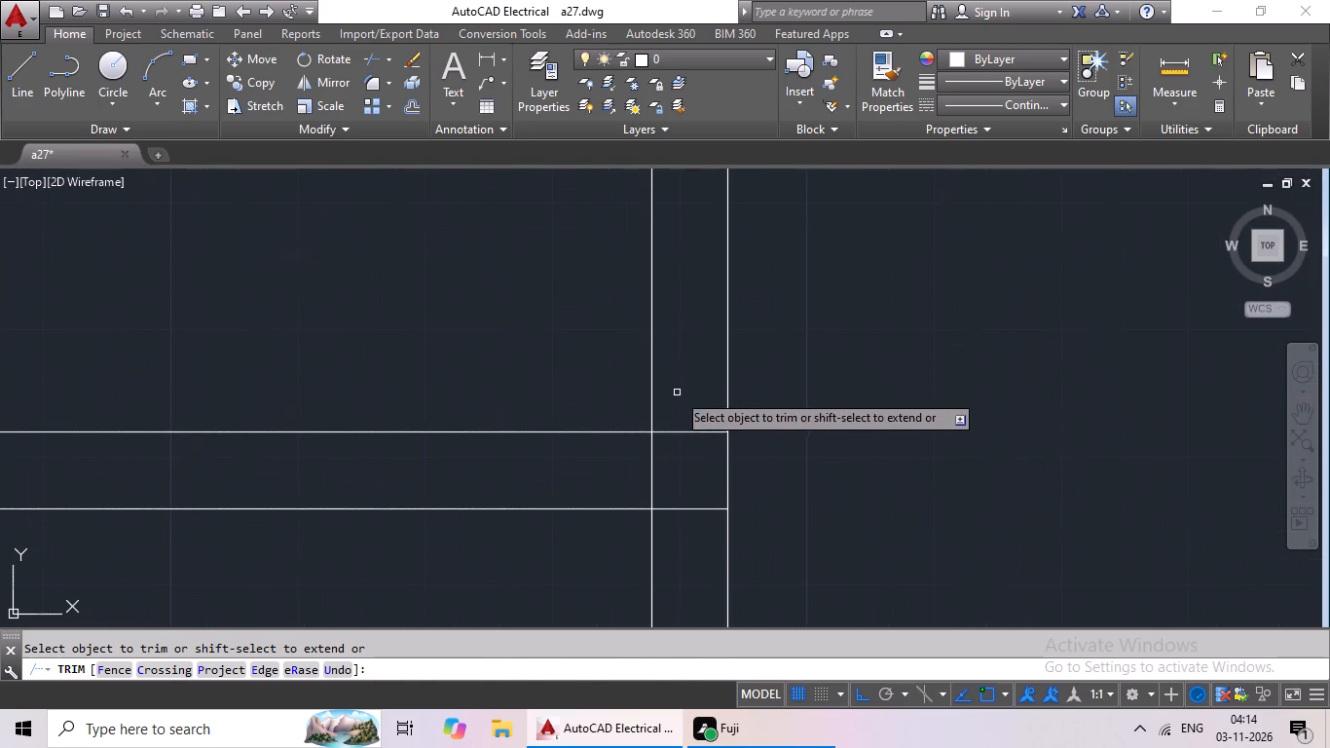
{"action": "left_click_drag", "start_coordinate": [677, 393], "coordinate": [670, 535]}
{"action": "left_click_drag", "start_coordinate": [670, 533], "coordinate": [671, 524]}
{"action": "left_click_drag", "start_coordinate": [671, 459], "coordinate": [585, 481]}
{"action": "left_click", "coordinate": [587, 481]}
Trim the short partition's lines out of the left toilet's lower wall and open that wall's upper line between them.
{"action": "scroll", "coordinate": [636, 480], "scroll_direction": "down", "scroll_amount": 4}
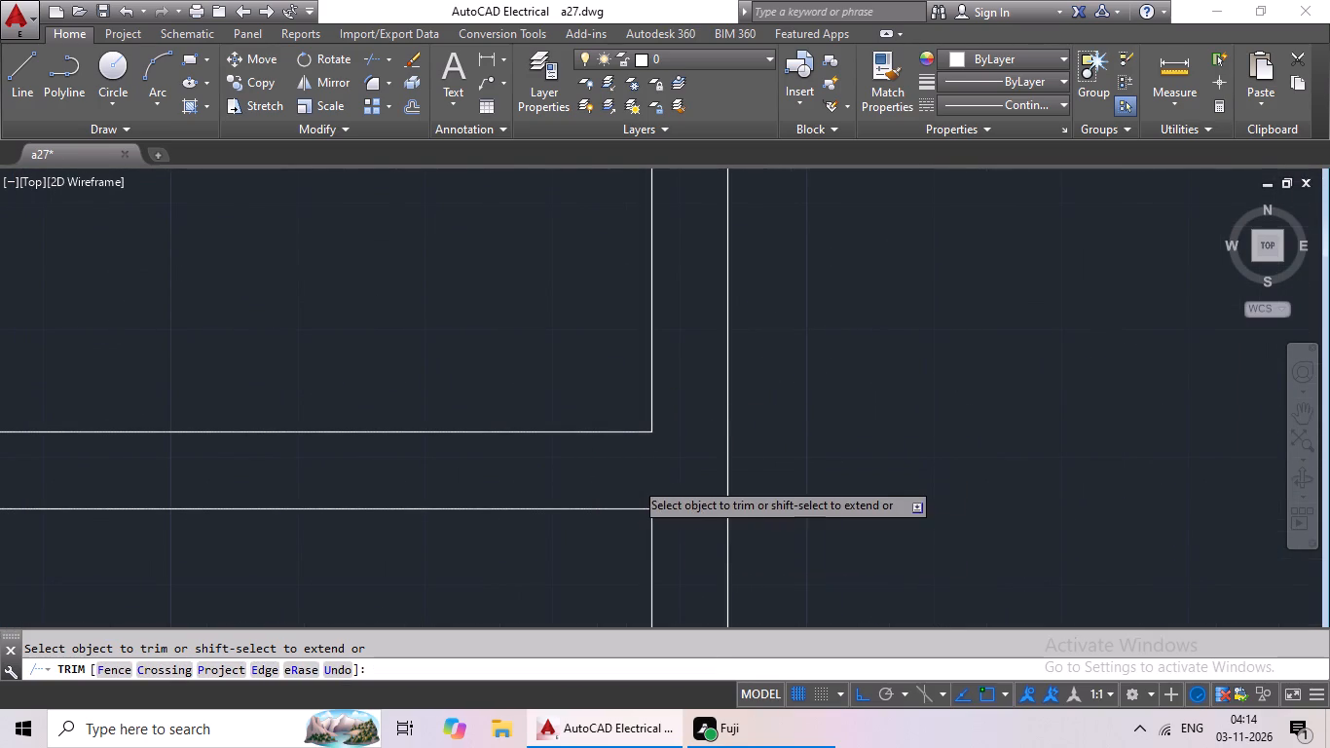
{"action": "middle_click_drag", "start_coordinate": [567, 510], "coordinate": [803, 499]}
{"action": "scroll", "coordinate": [708, 460], "scroll_direction": "up", "scroll_amount": 5}
{"action": "middle_click_drag", "start_coordinate": [763, 504], "coordinate": [768, 365]}
{"action": "scroll", "coordinate": [807, 423], "scroll_direction": "up", "scroll_amount": 1}
{"action": "left_click_drag", "start_coordinate": [855, 396], "coordinate": [558, 465]}
{"action": "left_click_drag", "start_coordinate": [558, 465], "coordinate": [568, 455]}
{"action": "left_click_drag", "start_coordinate": [673, 284], "coordinate": [667, 314]}
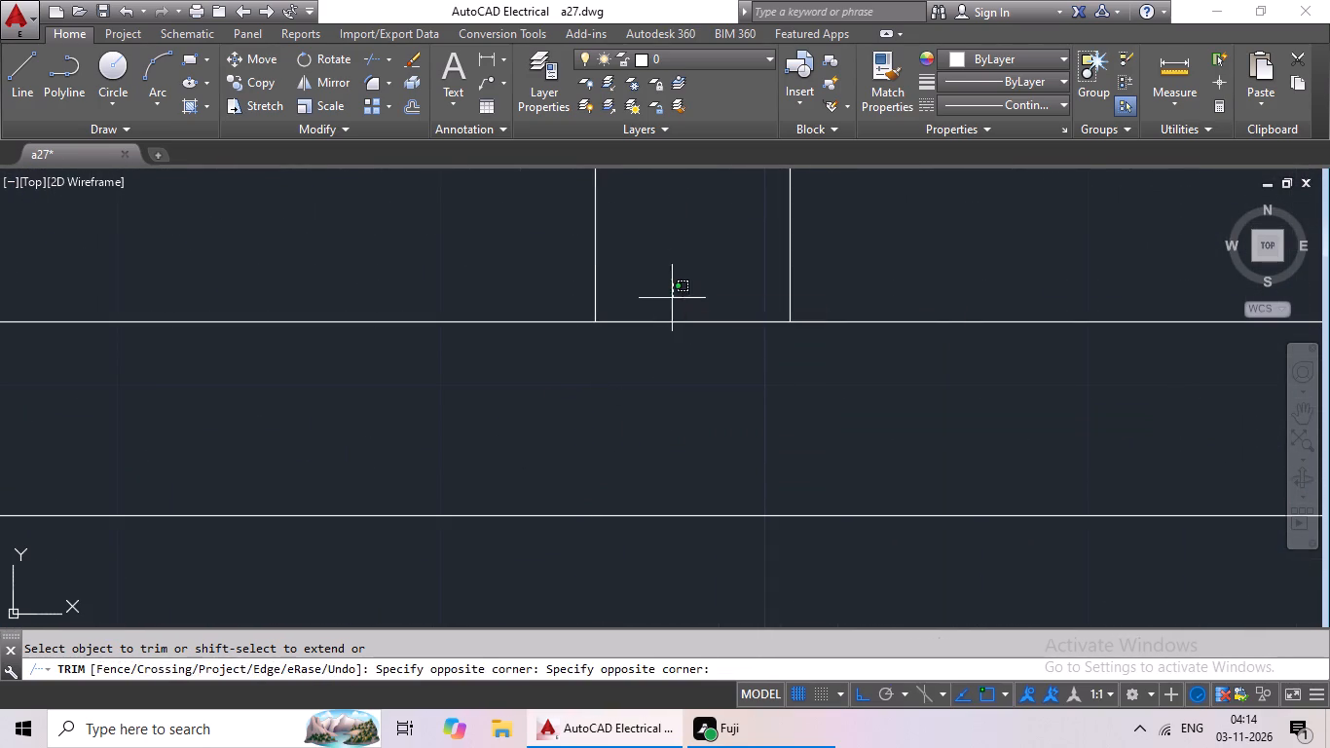
{"action": "left_click_drag", "start_coordinate": [667, 314], "coordinate": [628, 423]}
{"action": "left_click_drag", "start_coordinate": [630, 420], "coordinate": [654, 420]}
Trim the overlapping inner lines where the left toilet's lower wall meets the left outer wall.
{"action": "scroll", "coordinate": [716, 405], "scroll_direction": "down", "scroll_amount": 4}
{"action": "scroll", "coordinate": [564, 399], "scroll_direction": "up", "scroll_amount": 5}
{"action": "left_click_drag", "start_coordinate": [661, 383], "coordinate": [486, 462]}
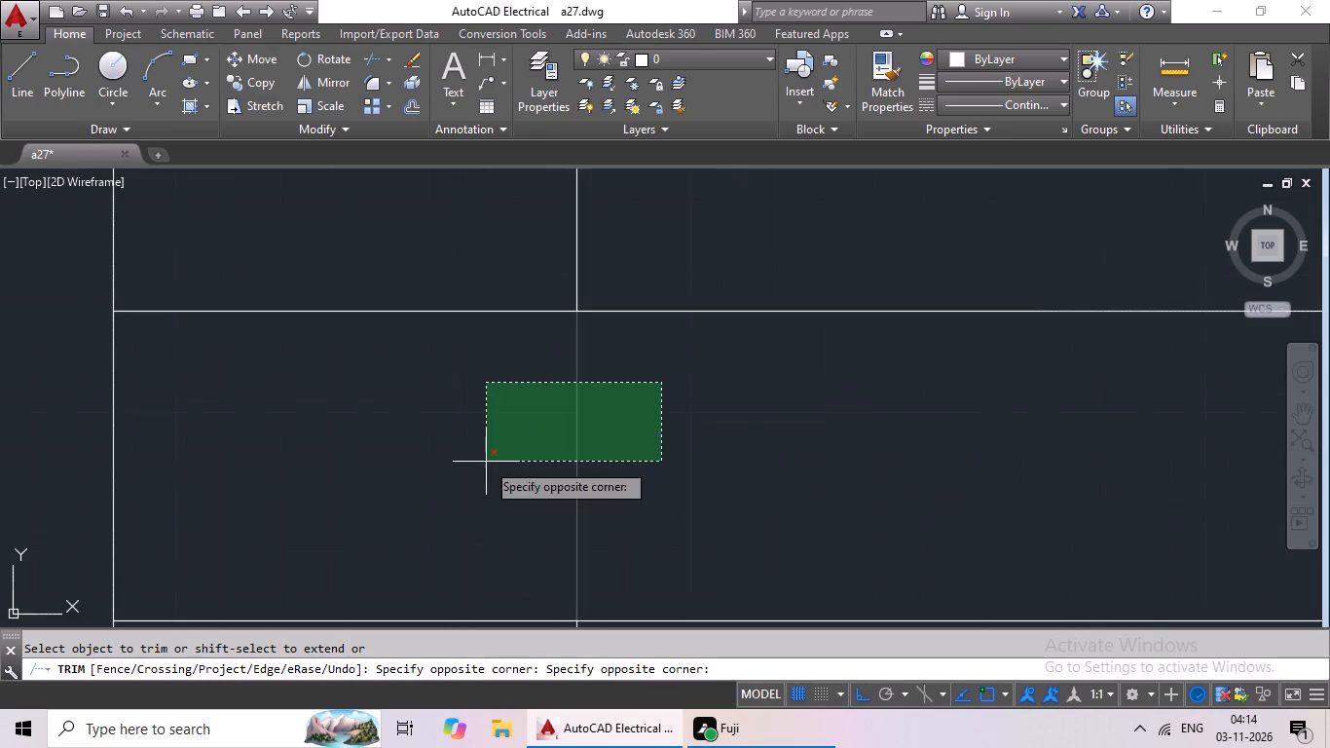
{"action": "left_click", "coordinate": [486, 463]}
{"action": "scroll", "coordinate": [464, 461], "scroll_direction": "down", "scroll_amount": 3}
{"action": "left_click_drag", "start_coordinate": [440, 362], "coordinate": [406, 558]}
{"action": "left_click", "coordinate": [407, 555]}
Trim the overlapping inner lines where the left toilet's upper wall meets the vertical partition on its stair side.
{"action": "scroll", "coordinate": [585, 483], "scroll_direction": "down", "scroll_amount": 3}
{"action": "middle_click_drag", "start_coordinate": [679, 524], "coordinate": [670, 524]}
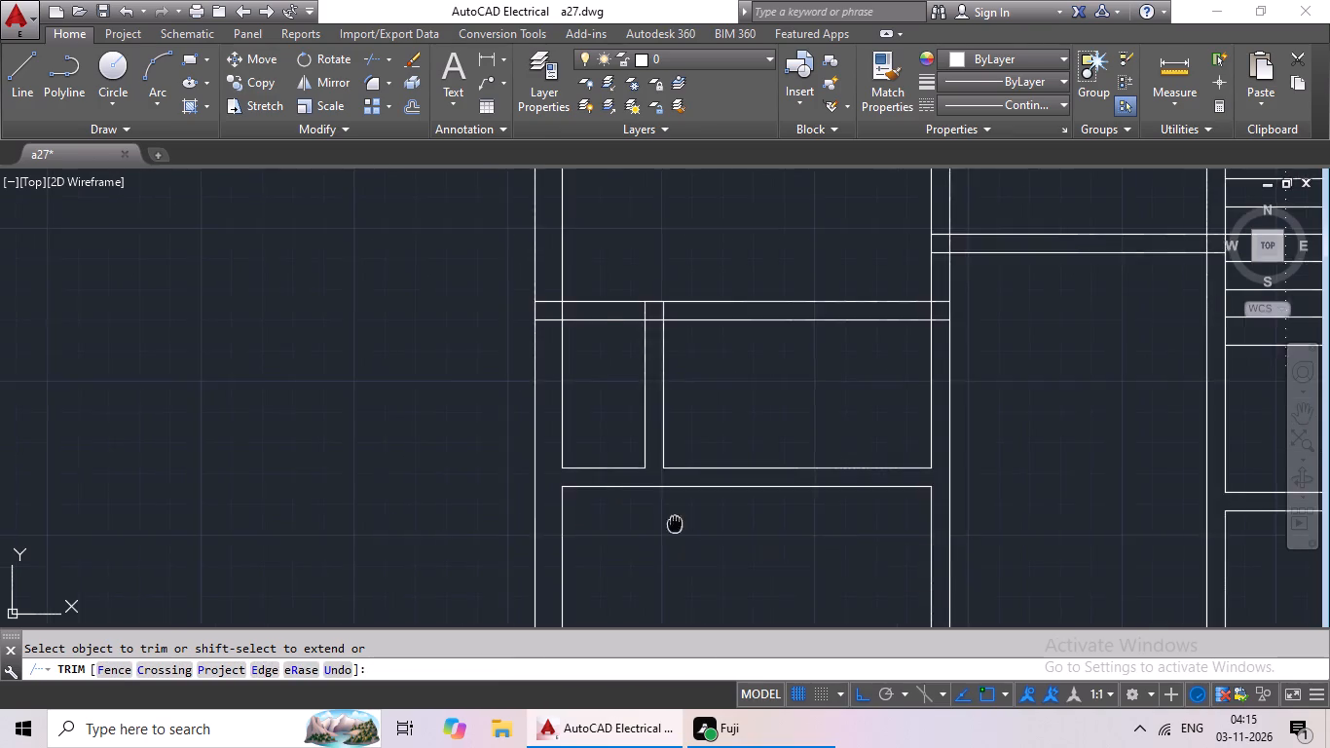
{"action": "middle_click_drag", "start_coordinate": [670, 524], "coordinate": [464, 532]}
{"action": "middle_click_drag", "start_coordinate": [616, 457], "coordinate": [568, 617]}
{"action": "scroll", "coordinate": [673, 489], "scroll_direction": "up", "scroll_amount": 4}
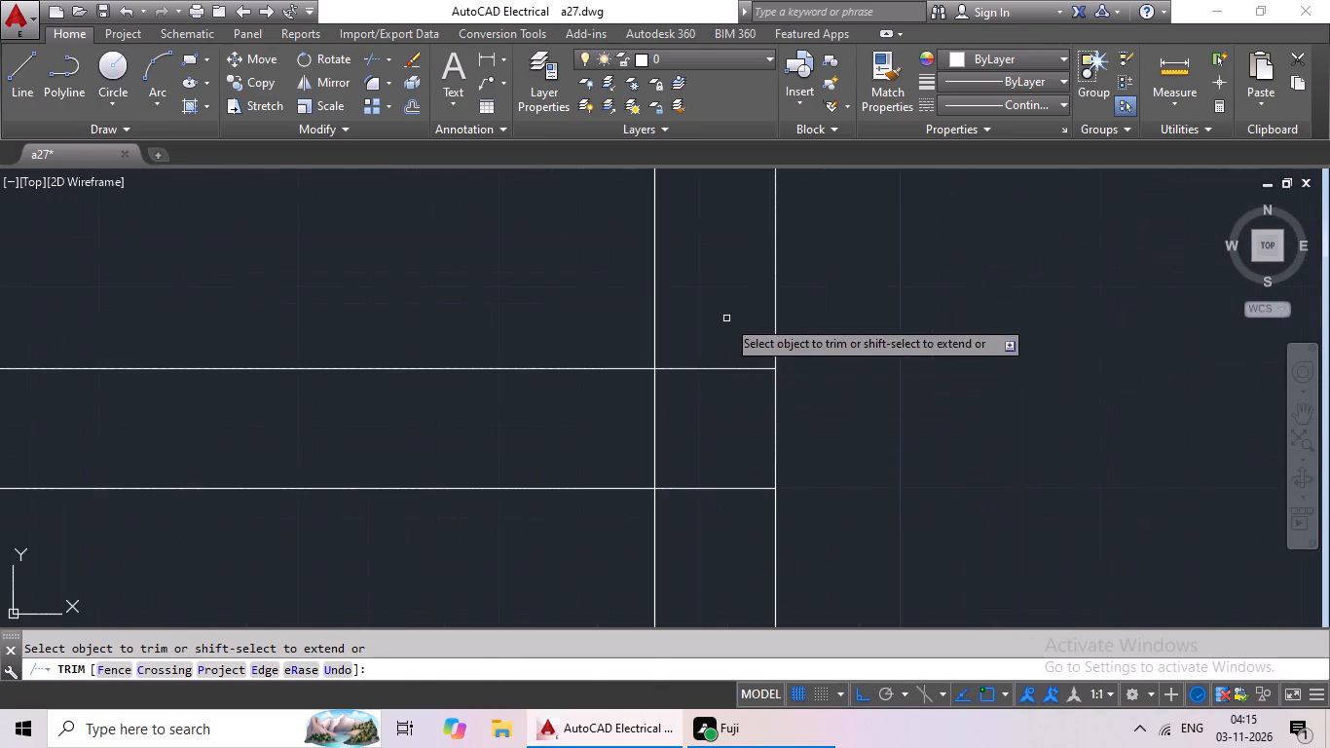
{"action": "left_click_drag", "start_coordinate": [726, 320], "coordinate": [710, 510]}
{"action": "left_click", "coordinate": [709, 511]}
{"action": "left_click_drag", "start_coordinate": [741, 411], "coordinate": [559, 423]}
{"action": "left_click_drag", "start_coordinate": [559, 423], "coordinate": [568, 425]}
Trim the short partition's lines out of the left toilet's upper wall and open that wall's lower line between them.
{"action": "scroll", "coordinate": [712, 441], "scroll_direction": "down", "scroll_amount": 3}
{"action": "middle_click_drag", "start_coordinate": [566, 497], "coordinate": [878, 493]}
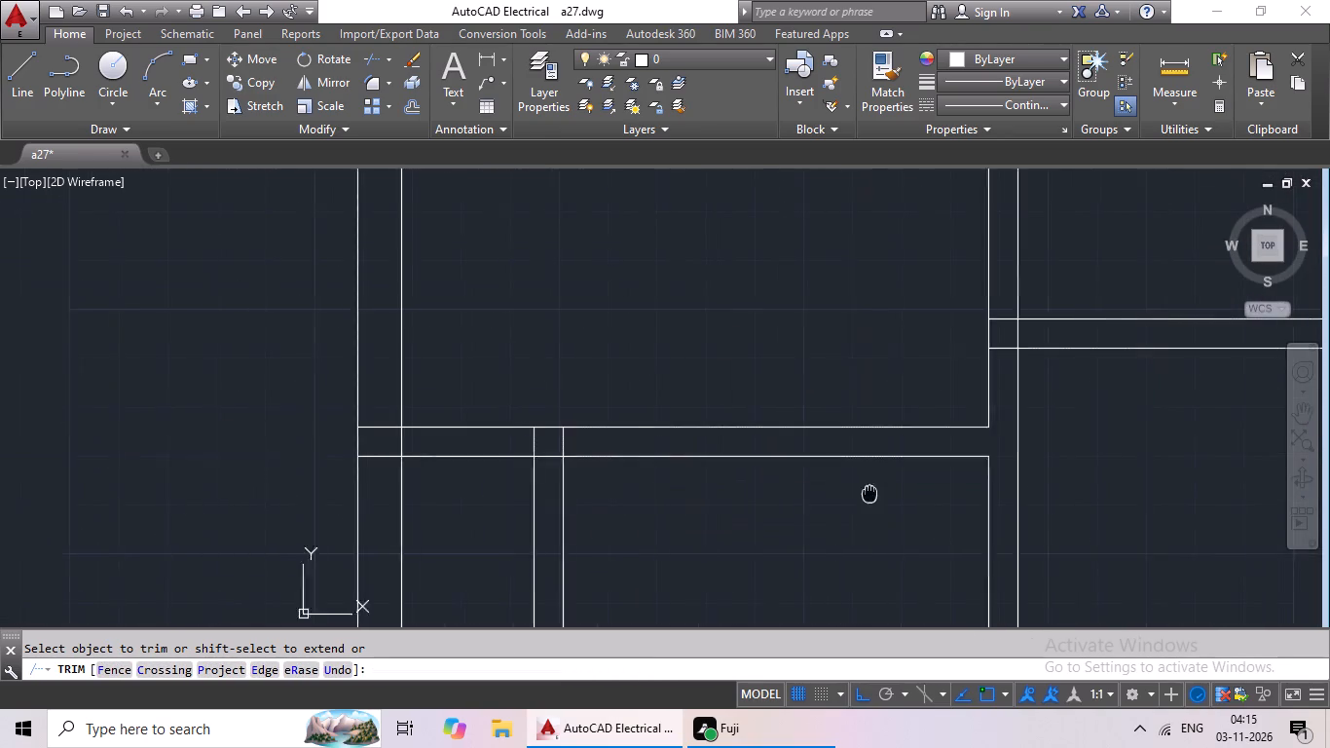
{"action": "middle_click_drag", "start_coordinate": [878, 493], "coordinate": [875, 494]}
{"action": "scroll", "coordinate": [570, 431], "scroll_direction": "up", "scroll_amount": 4}
{"action": "left_click_drag", "start_coordinate": [783, 456], "coordinate": [337, 505]}
{"action": "left_click_drag", "start_coordinate": [326, 502], "coordinate": [380, 490]}
{"action": "left_click_drag", "start_coordinate": [484, 471], "coordinate": [518, 648]}
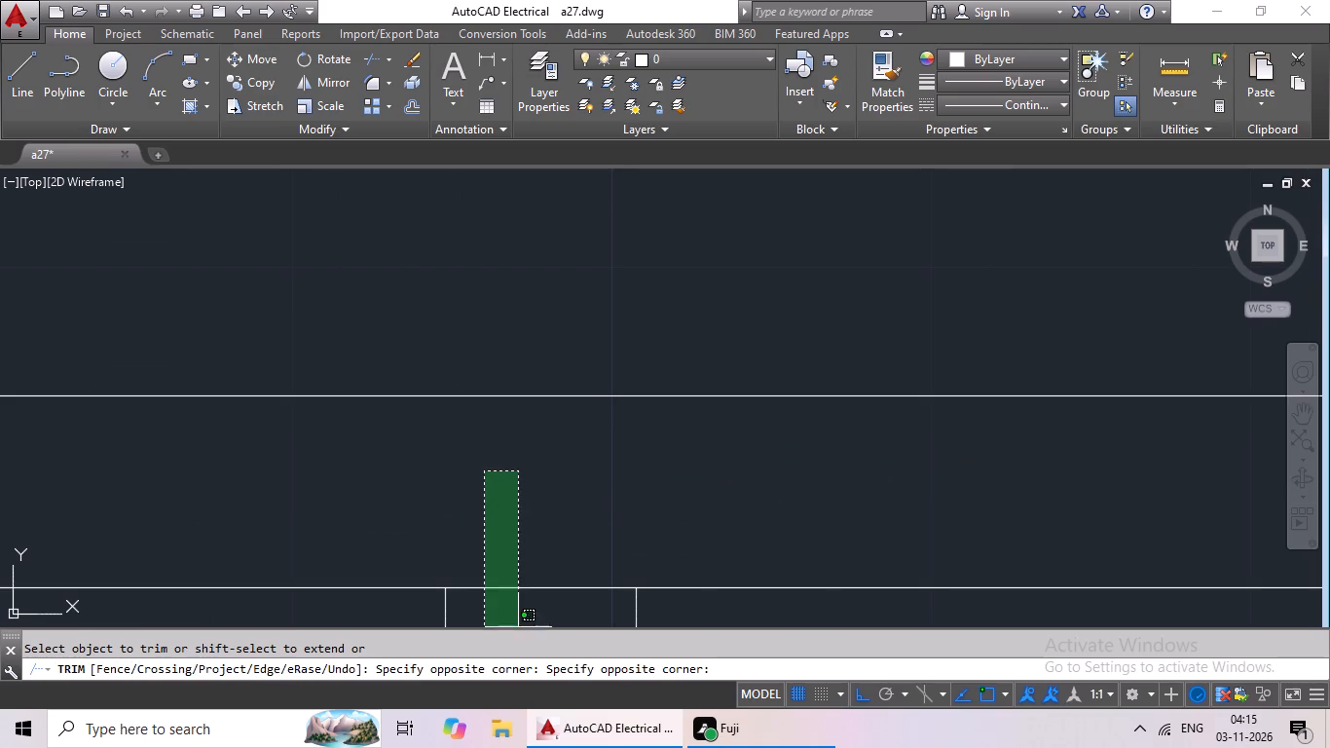
{"action": "left_click_drag", "start_coordinate": [518, 648], "coordinate": [518, 650]}
{"action": "left_click_drag", "start_coordinate": [518, 650], "coordinate": [555, 599]}
{"action": "scroll", "coordinate": [614, 513], "scroll_direction": "down", "scroll_amount": 2}
{"action": "left_click", "coordinate": [596, 570]}
Trim the overlapping inner lines where the left toilet's upper wall meets the left outer wall.
{"action": "middle_click_drag", "start_coordinate": [487, 495], "coordinate": [488, 494]}
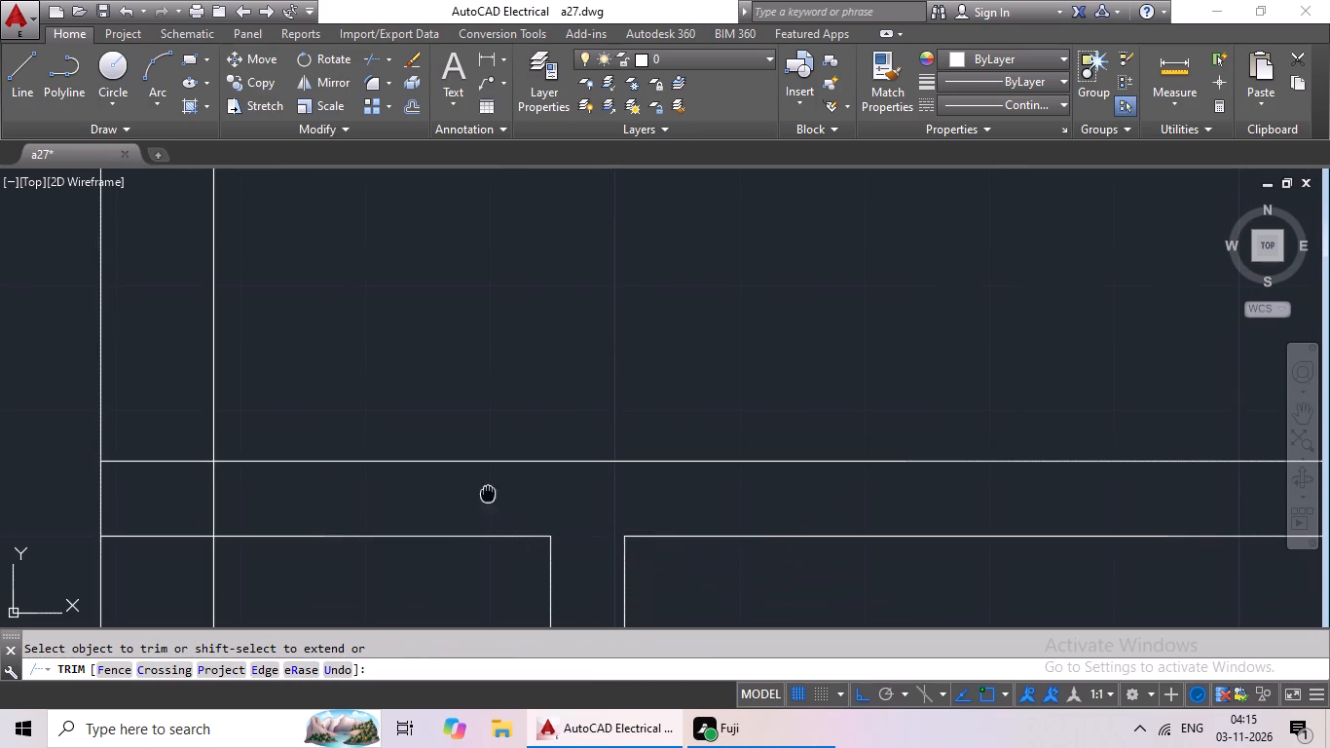
{"action": "middle_click_drag", "start_coordinate": [488, 494], "coordinate": [885, 488]}
{"action": "scroll", "coordinate": [593, 495], "scroll_direction": "up", "scroll_amount": 1}
{"action": "left_click_drag", "start_coordinate": [710, 467], "coordinate": [561, 508]}
{"action": "left_click", "coordinate": [561, 509]}
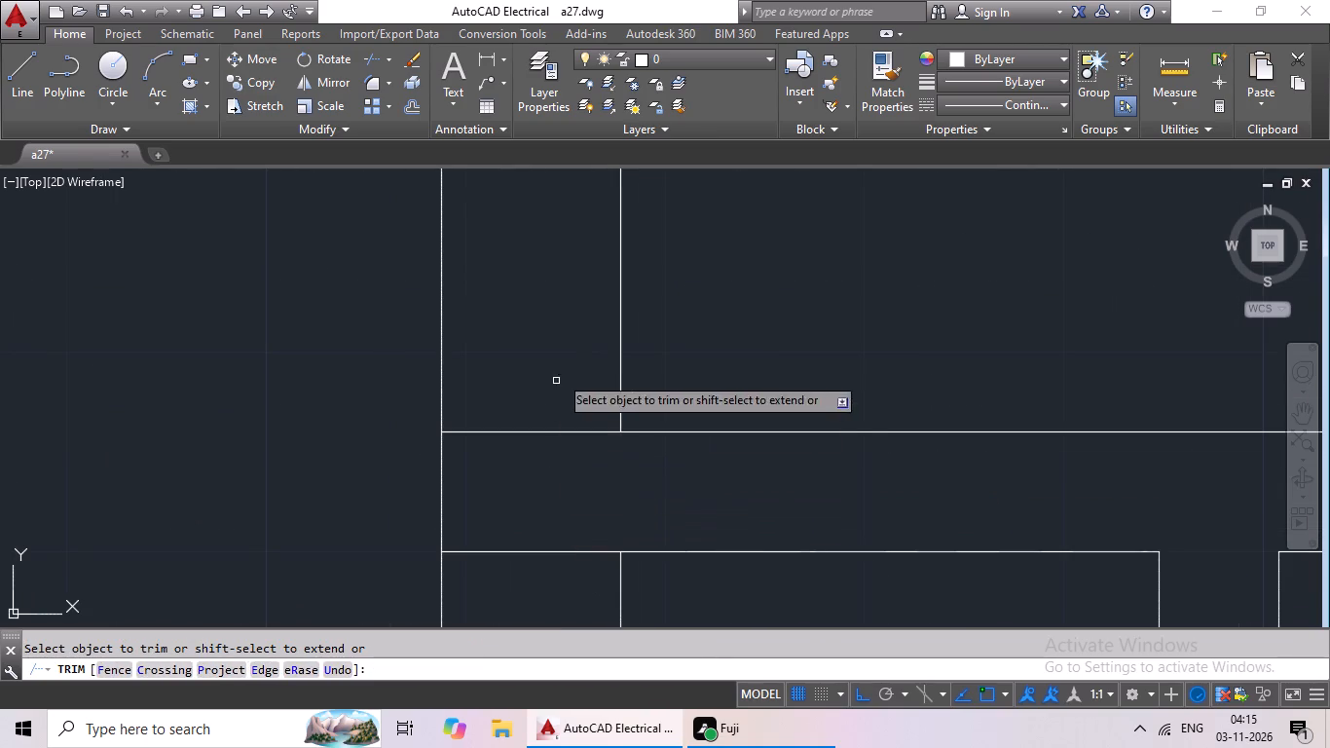
{"action": "left_click_drag", "start_coordinate": [564, 369], "coordinate": [496, 601]}
{"action": "left_click_drag", "start_coordinate": [496, 597], "coordinate": [513, 584]}
Trim the overlapping inner lines where the right toilet's lower wall meets the right outer wall.
{"action": "scroll", "coordinate": [620, 497], "scroll_direction": "down", "scroll_amount": 4}
{"action": "middle_click_drag", "start_coordinate": [746, 538], "coordinate": [417, 537]}
{"action": "middle_click_drag", "start_coordinate": [779, 568], "coordinate": [620, 568]}
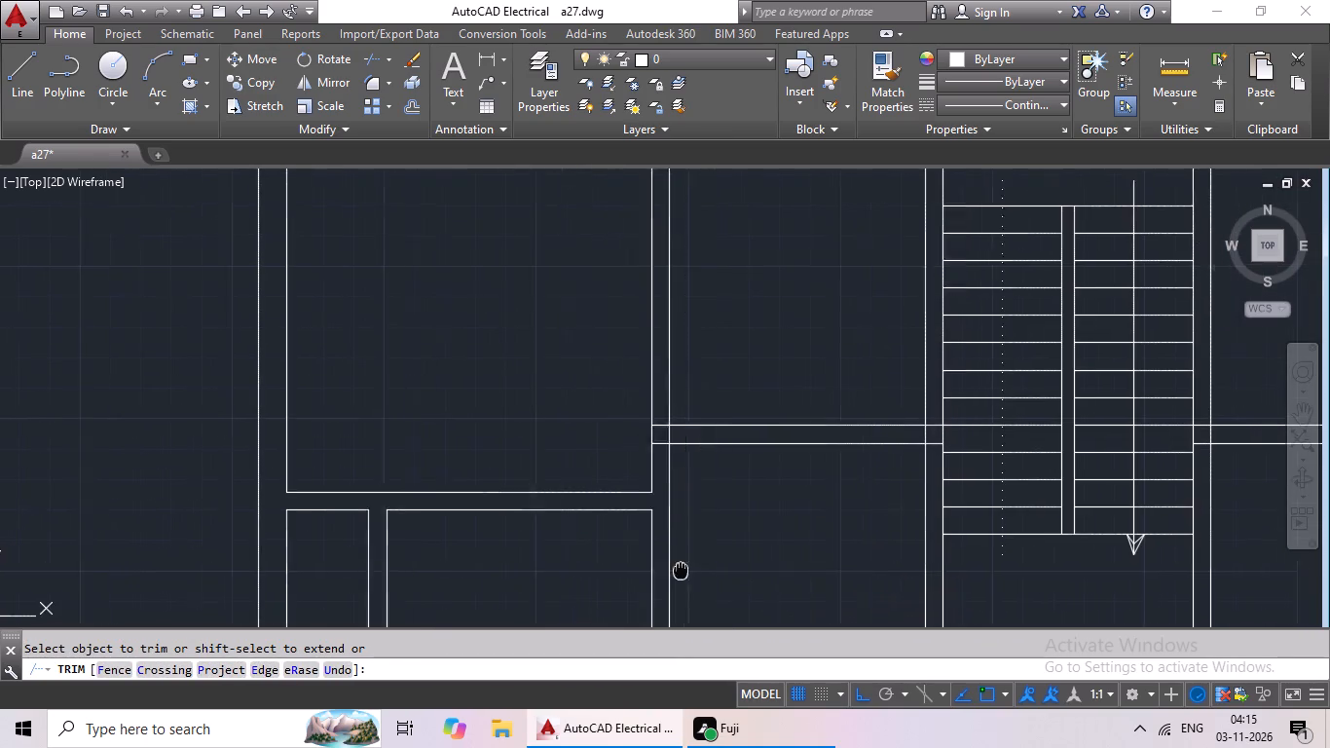
{"action": "middle_click_drag", "start_coordinate": [620, 568], "coordinate": [435, 535]}
{"action": "middle_click_drag", "start_coordinate": [858, 526], "coordinate": [333, 502]}
{"action": "middle_click_drag", "start_coordinate": [921, 532], "coordinate": [610, 336]}
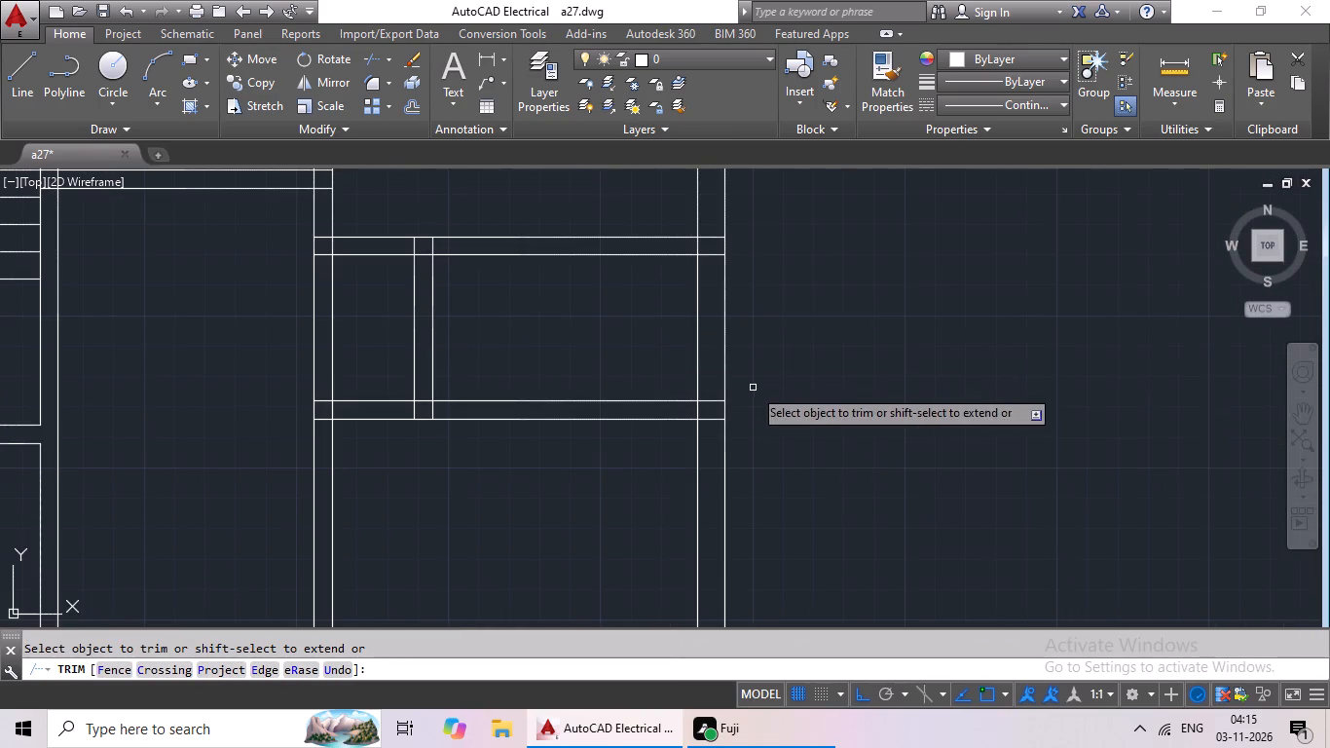
{"action": "scroll", "coordinate": [716, 400], "scroll_direction": "up", "scroll_amount": 4}
{"action": "left_click_drag", "start_coordinate": [716, 374], "coordinate": [655, 578]}
{"action": "left_click_drag", "start_coordinate": [654, 576], "coordinate": [662, 563]}
{"action": "left_click_drag", "start_coordinate": [692, 446], "coordinate": [492, 505]}
{"action": "left_click_drag", "start_coordinate": [492, 505], "coordinate": [519, 505]}
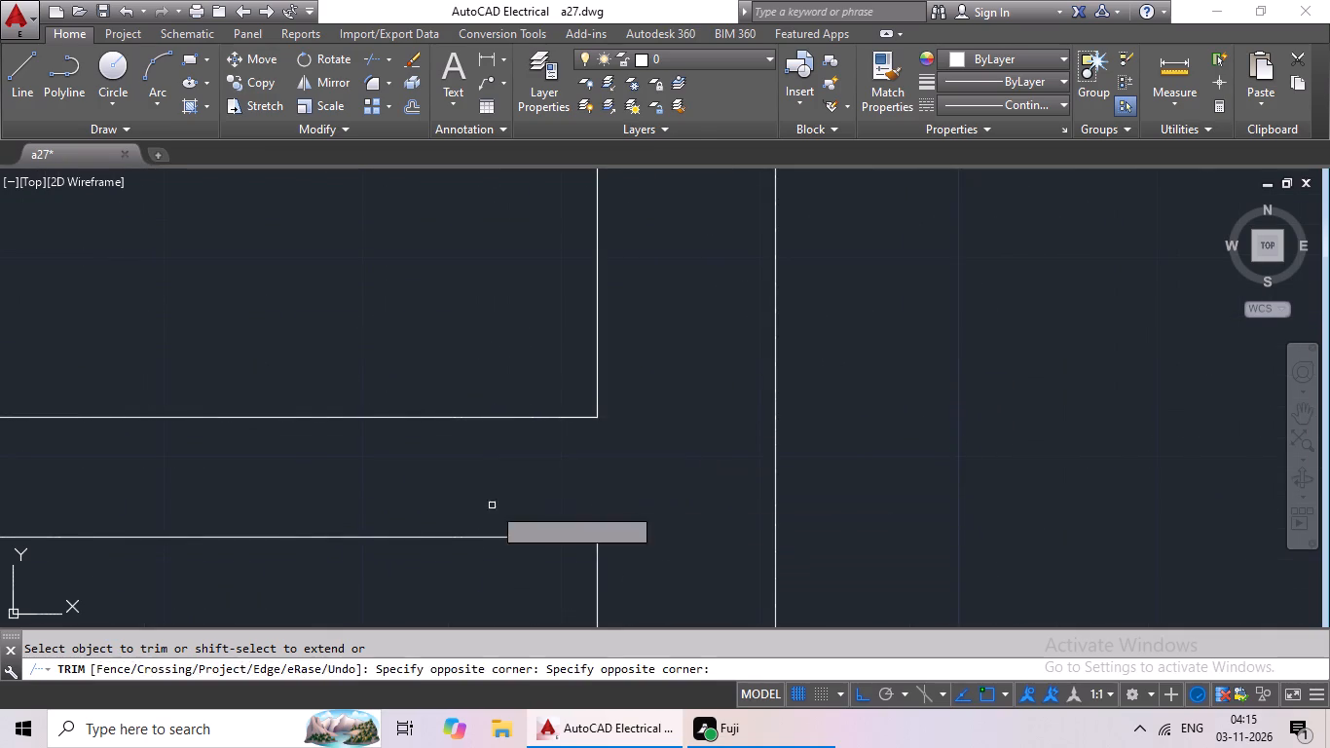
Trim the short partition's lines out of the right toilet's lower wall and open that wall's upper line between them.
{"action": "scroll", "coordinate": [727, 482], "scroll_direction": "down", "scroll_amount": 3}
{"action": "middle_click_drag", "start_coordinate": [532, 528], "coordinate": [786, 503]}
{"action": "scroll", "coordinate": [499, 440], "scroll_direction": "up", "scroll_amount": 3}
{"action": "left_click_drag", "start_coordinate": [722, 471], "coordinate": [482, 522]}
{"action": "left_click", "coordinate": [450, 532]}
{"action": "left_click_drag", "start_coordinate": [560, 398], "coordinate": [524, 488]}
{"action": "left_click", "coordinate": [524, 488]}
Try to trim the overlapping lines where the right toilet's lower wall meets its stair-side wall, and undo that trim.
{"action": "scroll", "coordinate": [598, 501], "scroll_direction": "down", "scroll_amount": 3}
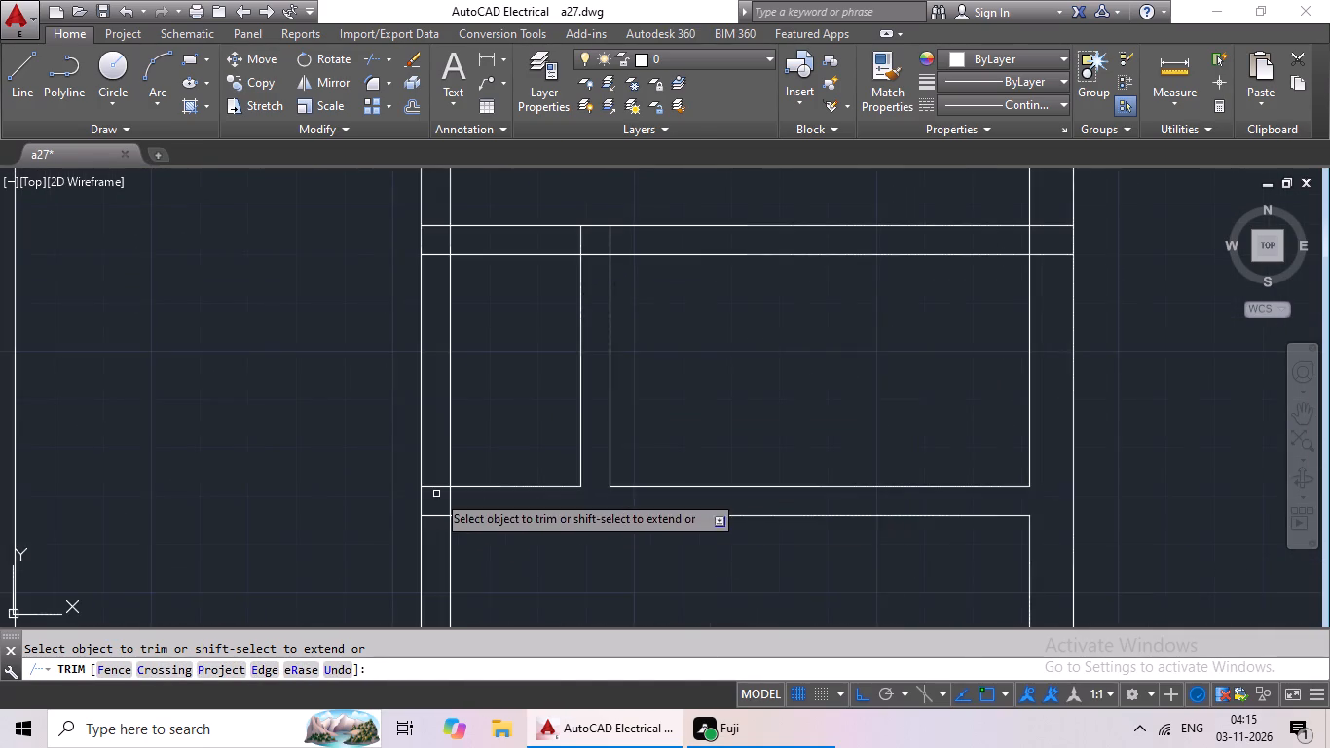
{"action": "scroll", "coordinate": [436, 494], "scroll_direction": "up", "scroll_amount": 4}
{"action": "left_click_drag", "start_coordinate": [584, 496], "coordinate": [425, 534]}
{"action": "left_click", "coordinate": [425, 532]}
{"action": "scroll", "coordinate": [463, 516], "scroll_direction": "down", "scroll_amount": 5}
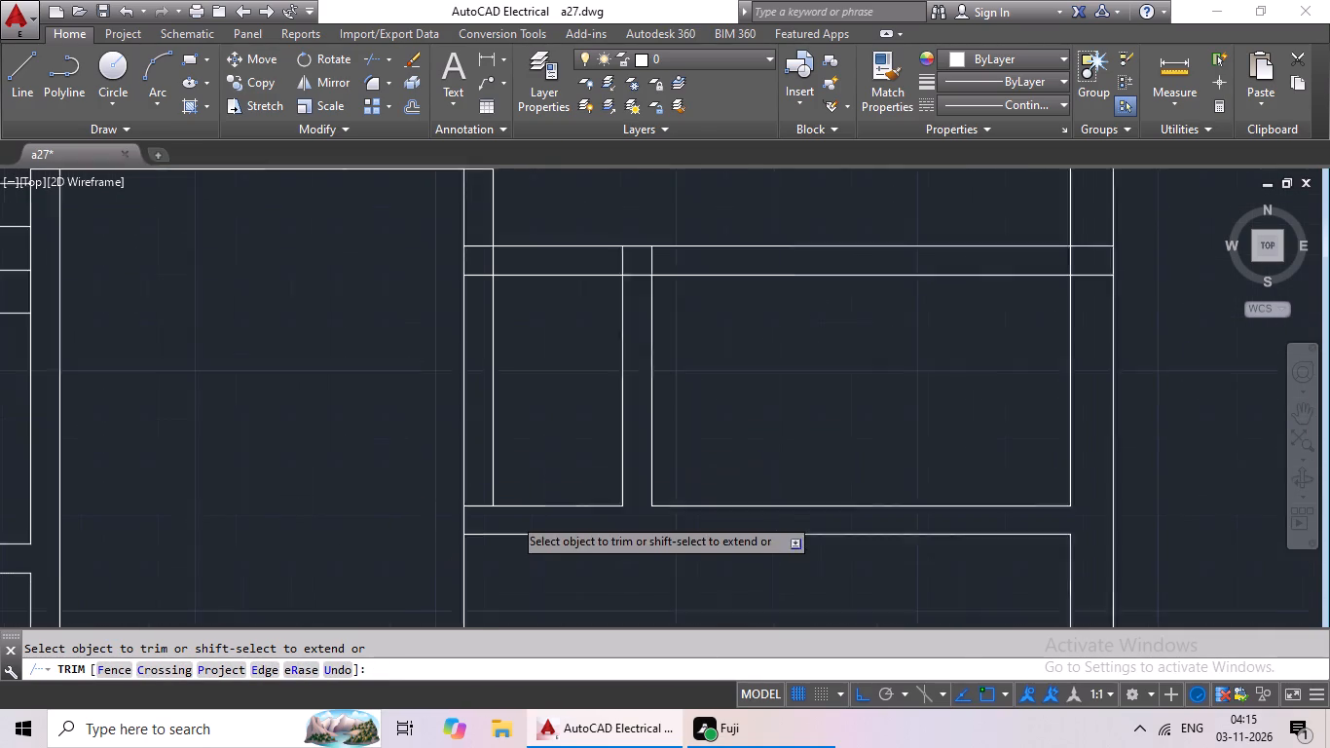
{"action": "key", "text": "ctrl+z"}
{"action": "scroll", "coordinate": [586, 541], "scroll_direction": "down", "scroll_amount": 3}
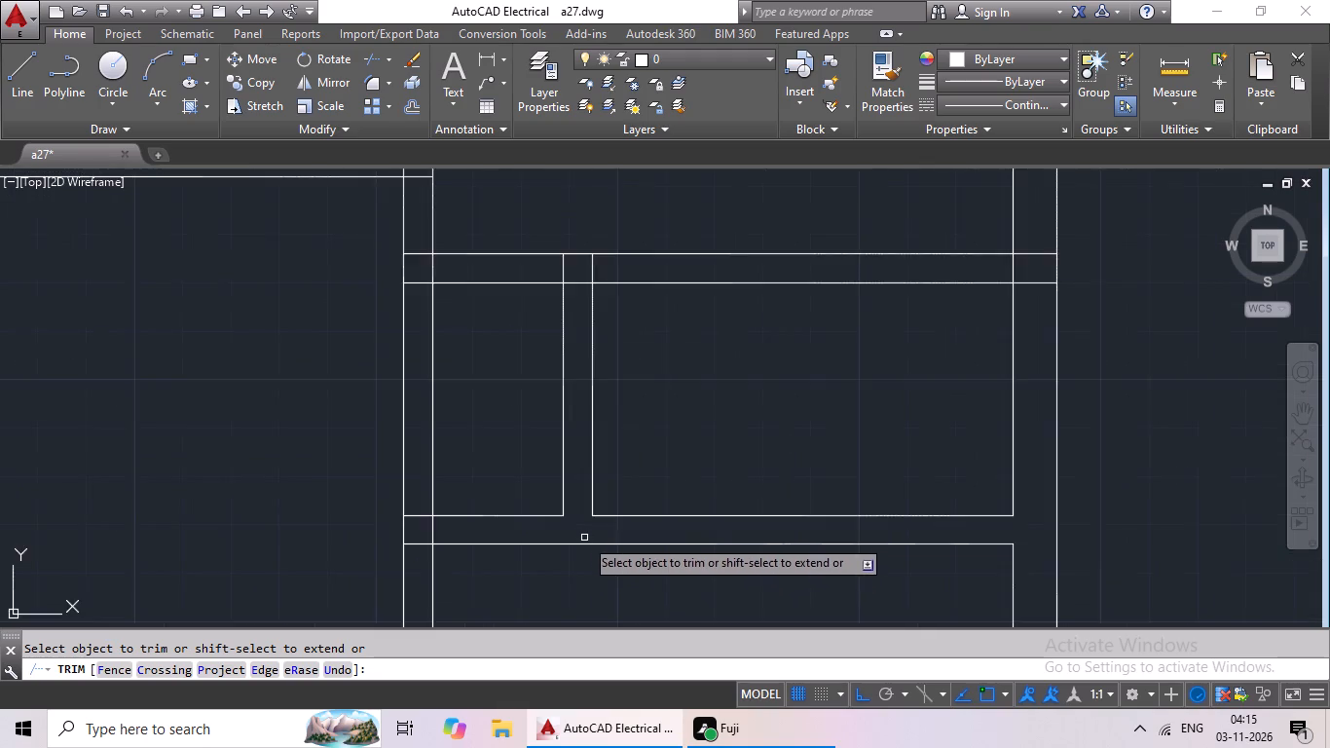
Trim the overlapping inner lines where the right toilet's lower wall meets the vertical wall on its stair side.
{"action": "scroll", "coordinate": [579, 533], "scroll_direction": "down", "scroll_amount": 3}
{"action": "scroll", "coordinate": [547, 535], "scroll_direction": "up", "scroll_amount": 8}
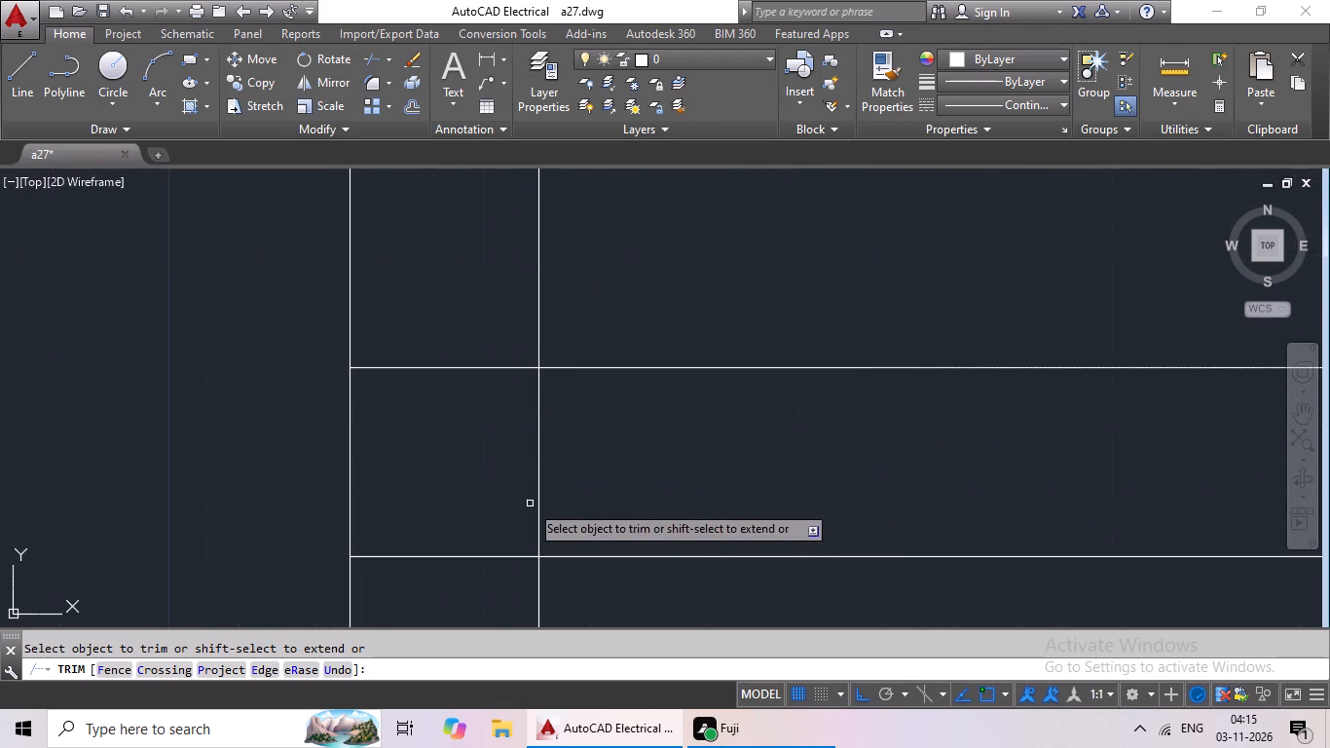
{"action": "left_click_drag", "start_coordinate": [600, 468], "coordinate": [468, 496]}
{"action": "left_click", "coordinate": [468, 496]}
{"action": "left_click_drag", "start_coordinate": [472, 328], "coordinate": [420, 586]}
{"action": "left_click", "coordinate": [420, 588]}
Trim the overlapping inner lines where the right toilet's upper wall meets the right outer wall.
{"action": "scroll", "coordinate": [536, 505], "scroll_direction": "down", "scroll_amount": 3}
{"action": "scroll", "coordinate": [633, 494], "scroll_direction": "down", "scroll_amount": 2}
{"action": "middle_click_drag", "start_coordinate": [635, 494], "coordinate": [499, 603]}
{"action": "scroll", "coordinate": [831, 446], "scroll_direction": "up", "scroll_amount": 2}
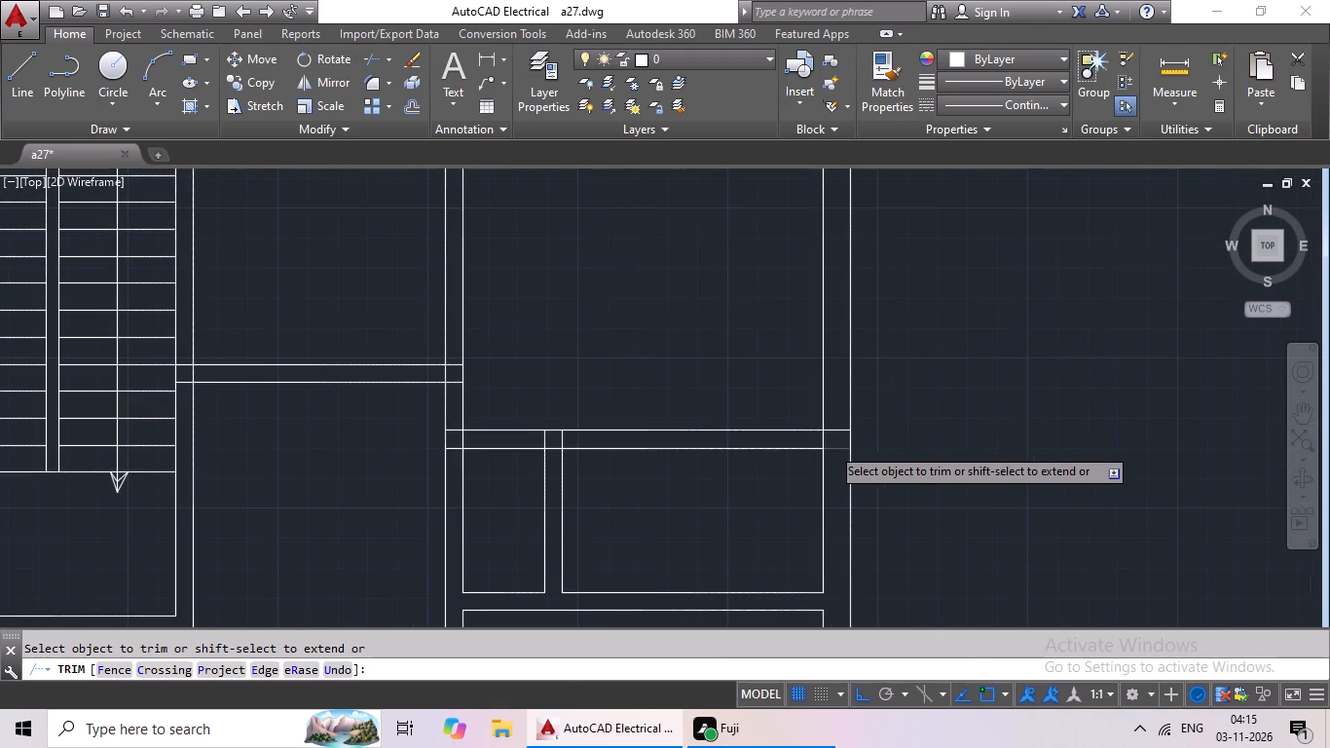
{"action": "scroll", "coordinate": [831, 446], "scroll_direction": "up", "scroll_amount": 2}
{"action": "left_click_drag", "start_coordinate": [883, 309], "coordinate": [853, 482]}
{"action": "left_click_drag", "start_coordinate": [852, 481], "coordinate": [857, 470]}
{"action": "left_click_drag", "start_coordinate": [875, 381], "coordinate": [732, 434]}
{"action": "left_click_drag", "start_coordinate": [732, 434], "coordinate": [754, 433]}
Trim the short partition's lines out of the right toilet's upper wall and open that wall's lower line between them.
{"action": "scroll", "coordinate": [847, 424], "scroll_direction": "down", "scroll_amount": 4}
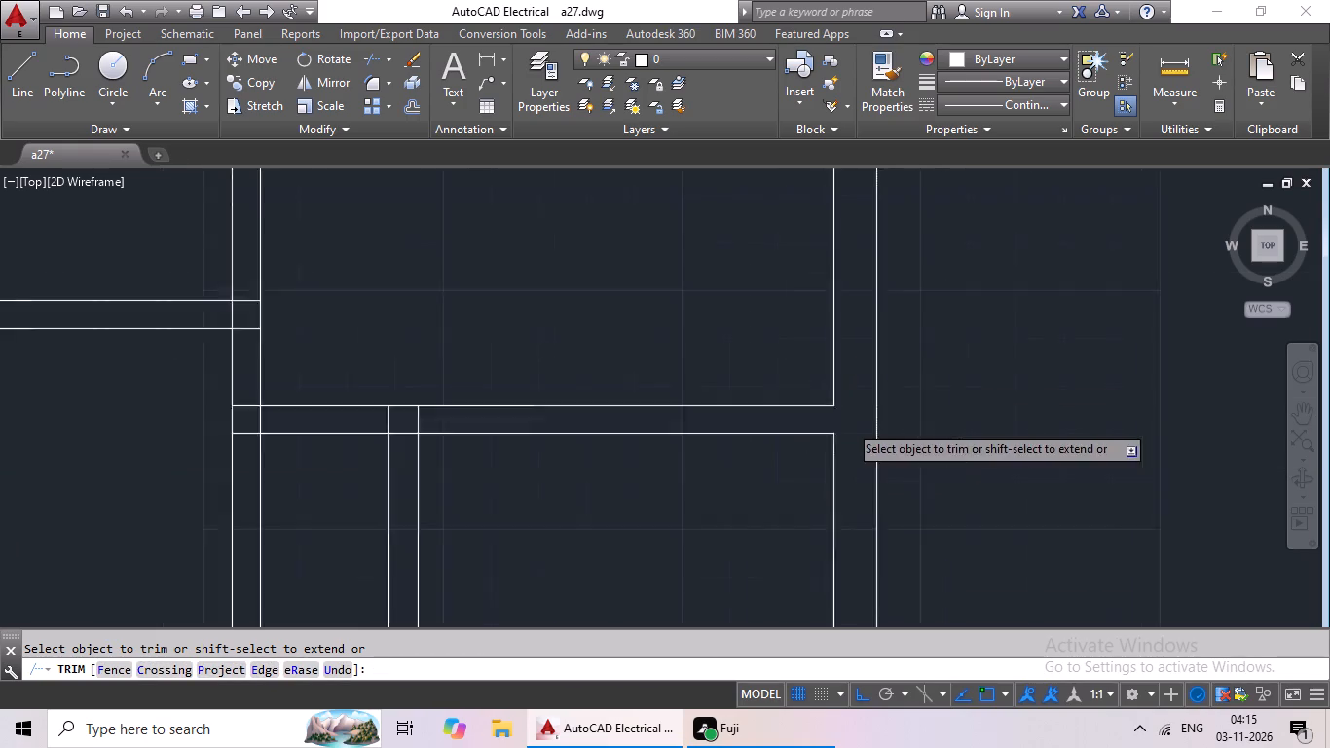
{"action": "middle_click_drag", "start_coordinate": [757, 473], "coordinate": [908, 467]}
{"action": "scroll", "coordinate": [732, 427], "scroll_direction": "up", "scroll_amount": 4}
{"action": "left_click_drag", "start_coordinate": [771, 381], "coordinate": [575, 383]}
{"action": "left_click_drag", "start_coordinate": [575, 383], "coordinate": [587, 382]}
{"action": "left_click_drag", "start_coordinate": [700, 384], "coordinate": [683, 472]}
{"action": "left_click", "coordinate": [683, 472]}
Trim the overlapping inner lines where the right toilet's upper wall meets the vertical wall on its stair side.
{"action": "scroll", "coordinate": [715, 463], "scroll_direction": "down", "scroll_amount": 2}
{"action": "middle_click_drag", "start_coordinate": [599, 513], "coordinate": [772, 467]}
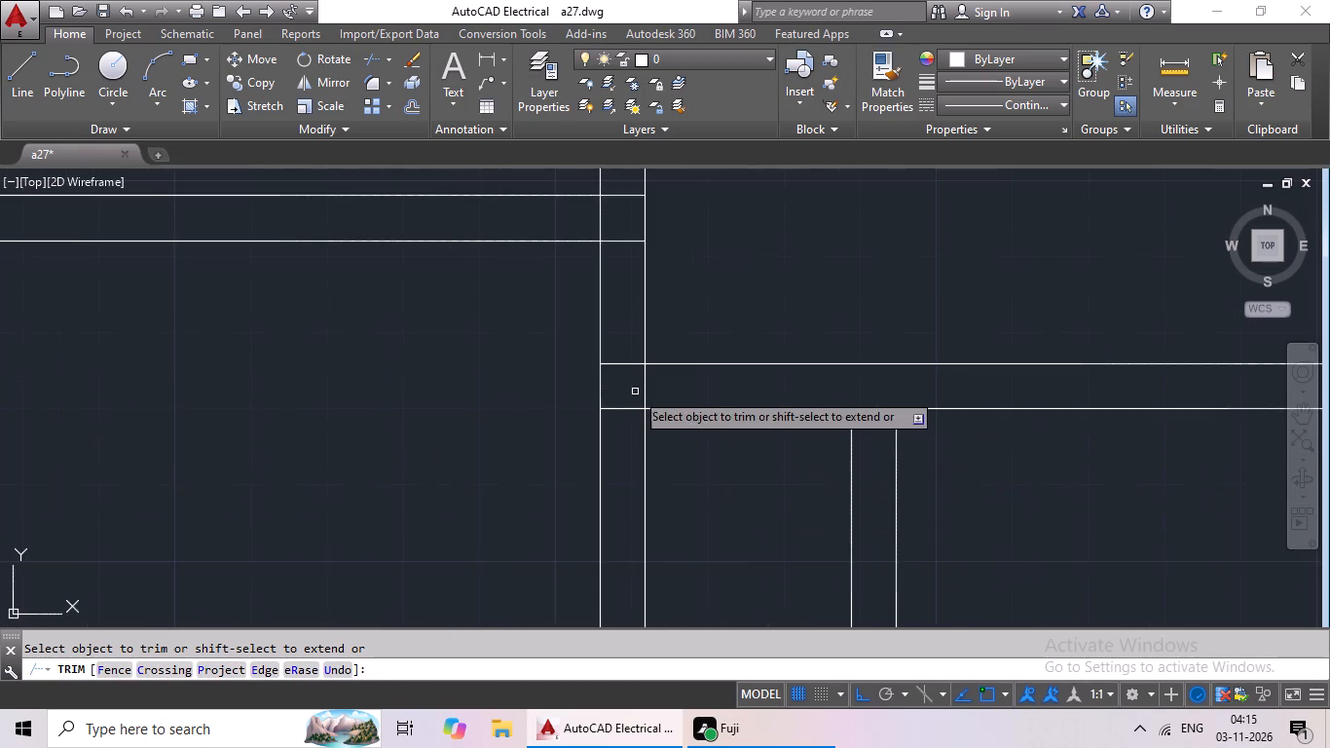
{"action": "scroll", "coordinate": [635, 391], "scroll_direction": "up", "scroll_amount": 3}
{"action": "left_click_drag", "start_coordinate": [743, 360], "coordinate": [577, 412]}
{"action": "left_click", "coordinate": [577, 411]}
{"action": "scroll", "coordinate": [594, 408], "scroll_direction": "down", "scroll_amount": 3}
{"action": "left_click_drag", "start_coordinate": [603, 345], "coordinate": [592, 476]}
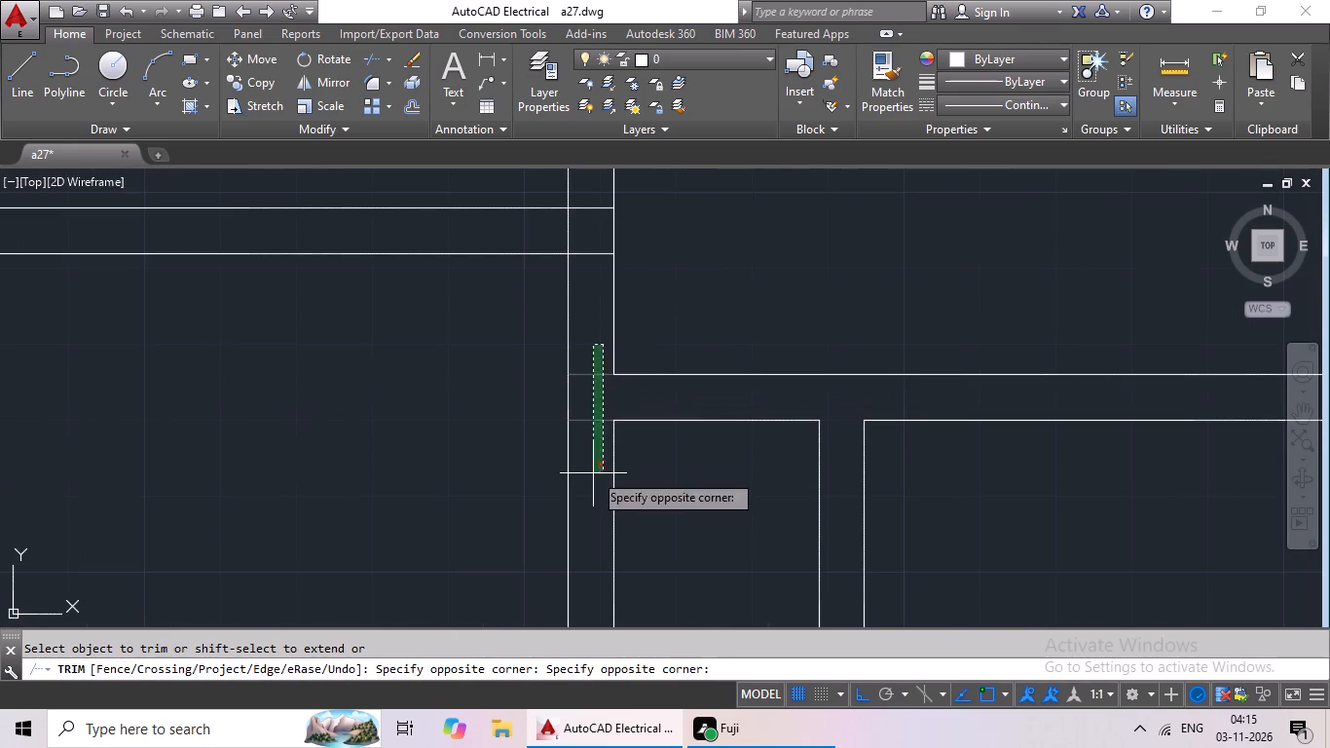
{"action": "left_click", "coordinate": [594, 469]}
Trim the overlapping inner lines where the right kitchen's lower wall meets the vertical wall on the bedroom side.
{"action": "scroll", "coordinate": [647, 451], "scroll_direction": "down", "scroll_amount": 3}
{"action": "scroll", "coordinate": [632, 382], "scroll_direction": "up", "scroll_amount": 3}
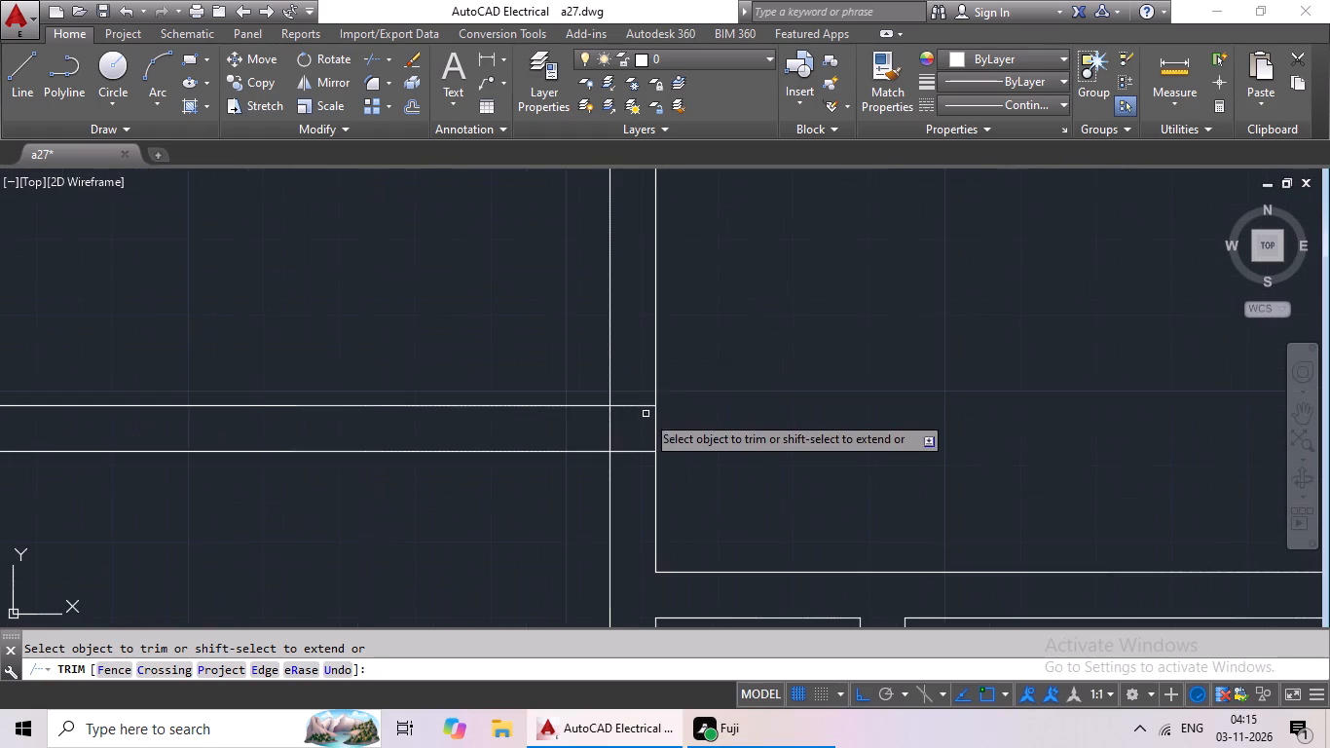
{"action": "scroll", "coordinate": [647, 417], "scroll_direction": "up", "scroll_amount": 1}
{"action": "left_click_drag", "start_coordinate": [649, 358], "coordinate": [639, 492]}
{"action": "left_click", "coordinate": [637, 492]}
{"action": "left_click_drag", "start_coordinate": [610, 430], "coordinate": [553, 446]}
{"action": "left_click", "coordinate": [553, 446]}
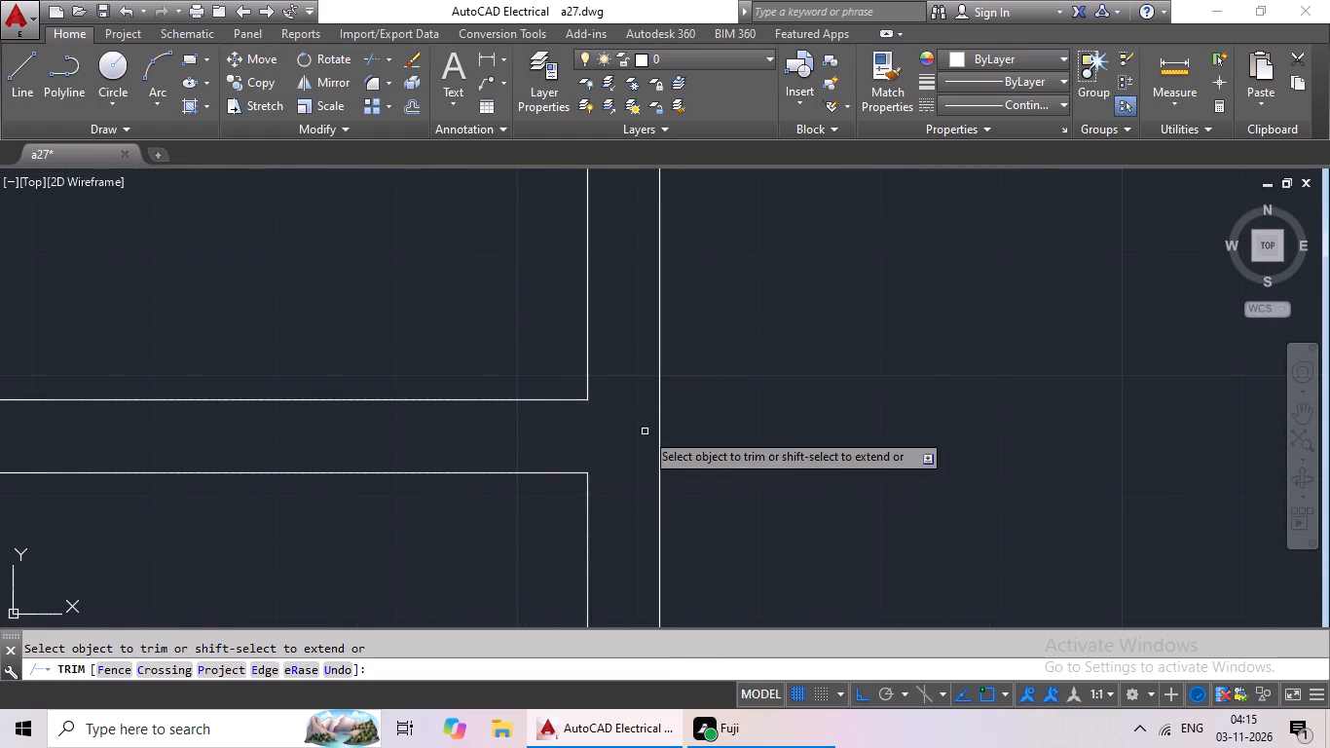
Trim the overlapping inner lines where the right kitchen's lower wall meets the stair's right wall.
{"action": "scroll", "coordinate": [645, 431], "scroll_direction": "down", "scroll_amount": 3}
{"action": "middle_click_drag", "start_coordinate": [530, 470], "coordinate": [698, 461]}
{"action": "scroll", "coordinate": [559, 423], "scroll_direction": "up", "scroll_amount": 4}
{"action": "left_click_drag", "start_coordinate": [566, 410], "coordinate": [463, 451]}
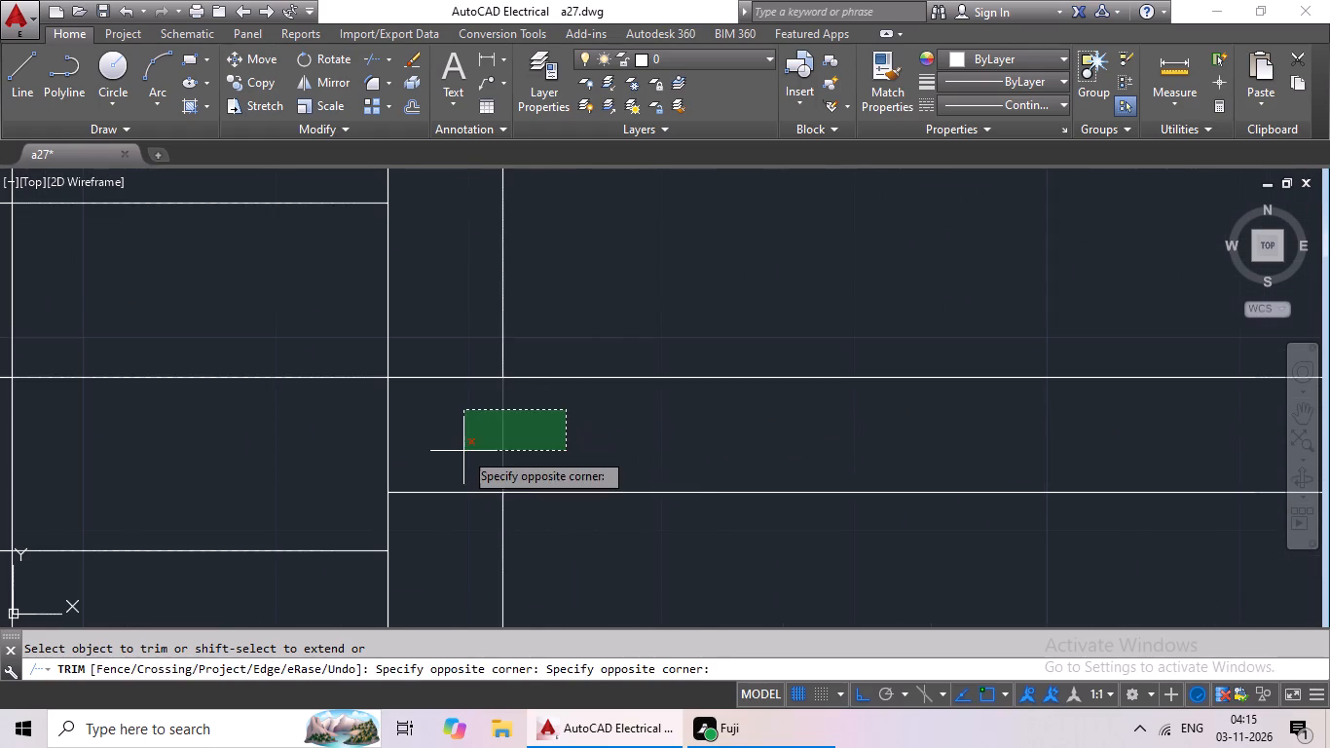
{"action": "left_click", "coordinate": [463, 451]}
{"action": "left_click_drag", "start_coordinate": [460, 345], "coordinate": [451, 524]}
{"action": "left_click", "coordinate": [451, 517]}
Compare the new plan's wall layout with the third floor plan beside it, especially around the toilets.
{"action": "scroll", "coordinate": [489, 469], "scroll_direction": "down", "scroll_amount": 5}
{"action": "scroll", "coordinate": [557, 510], "scroll_direction": "down", "scroll_amount": 2}
{"action": "middle_click_drag", "start_coordinate": [604, 493], "coordinate": [632, 463]}
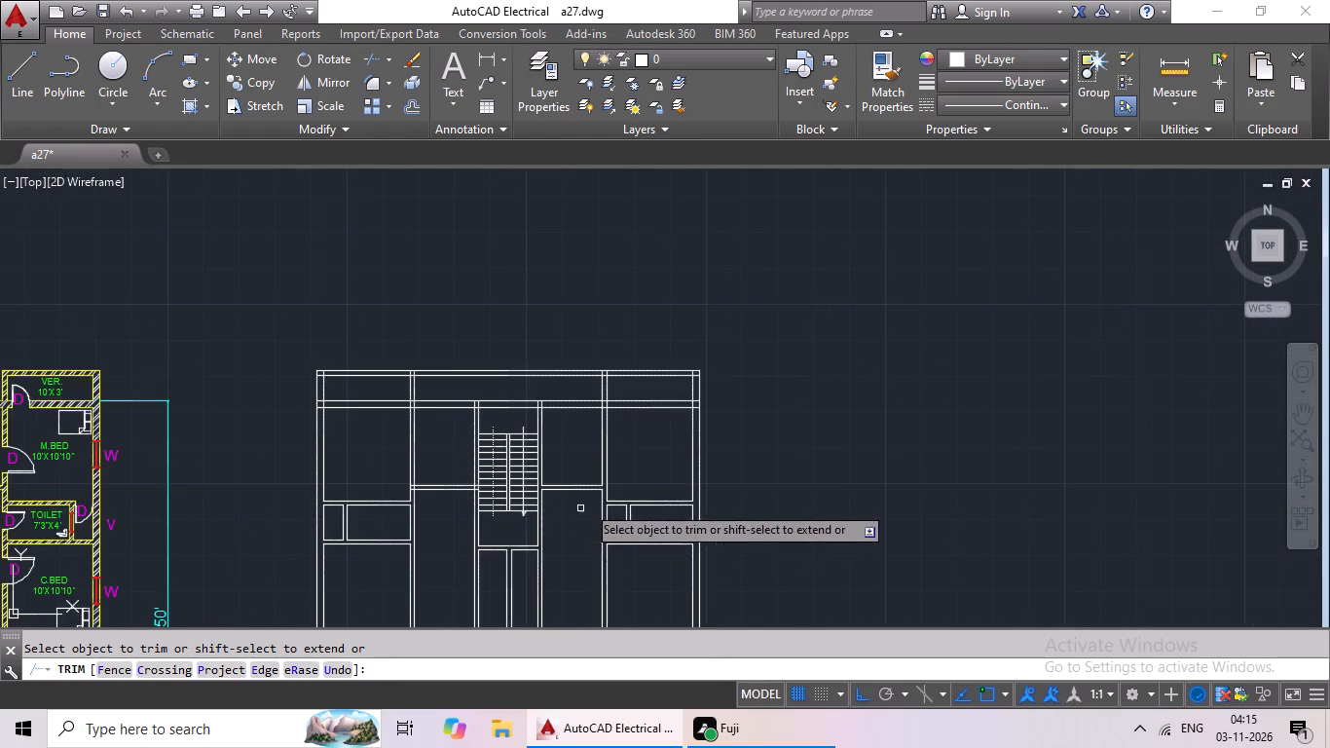
{"action": "middle_click_drag", "start_coordinate": [632, 463], "coordinate": [635, 458]}
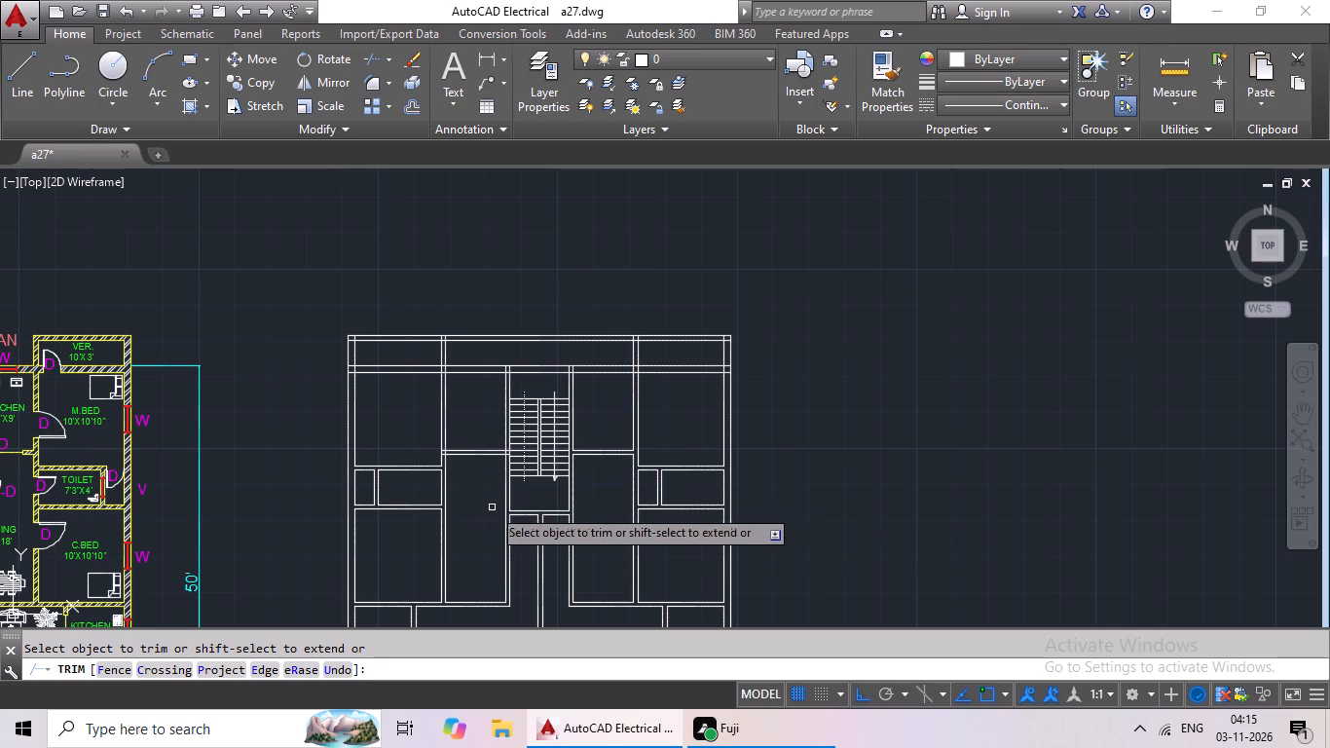
{"action": "middle_click_drag", "start_coordinate": [488, 506], "coordinate": [603, 505]}
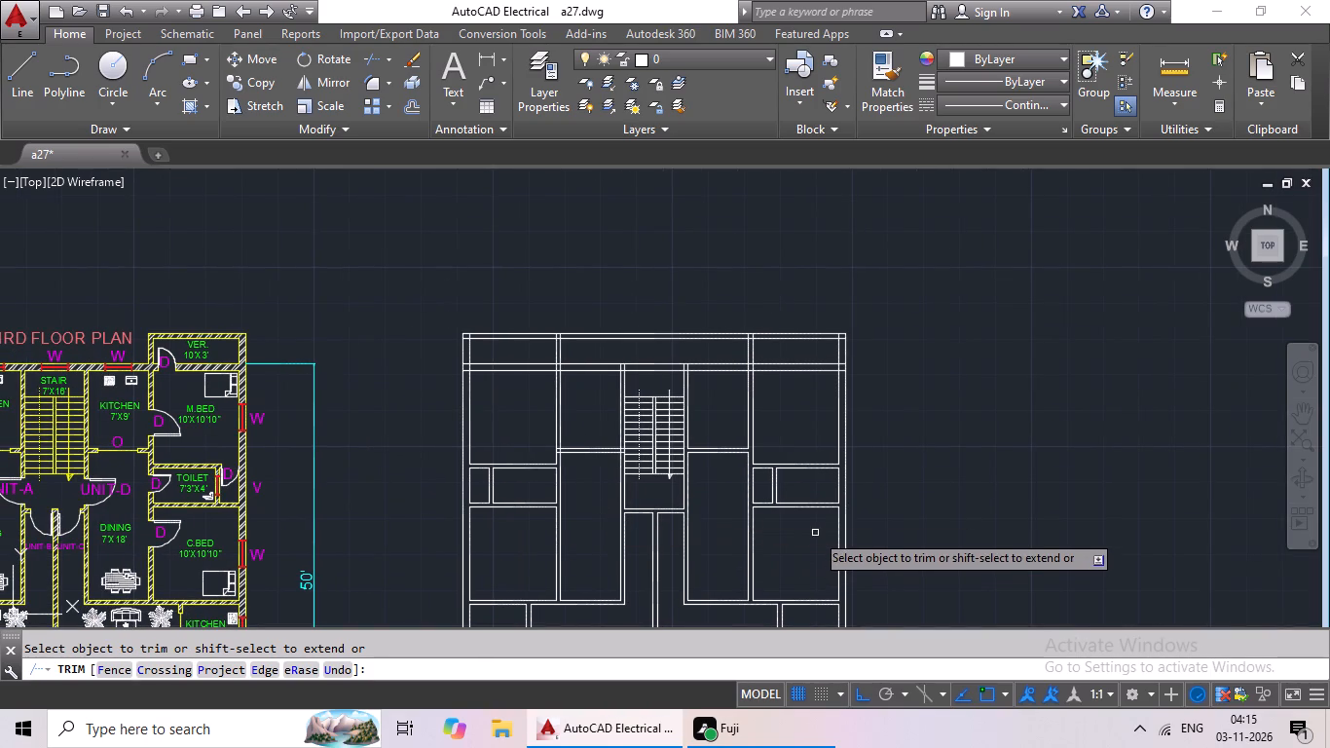
{"action": "middle_click_drag", "start_coordinate": [787, 532], "coordinate": [924, 516]}
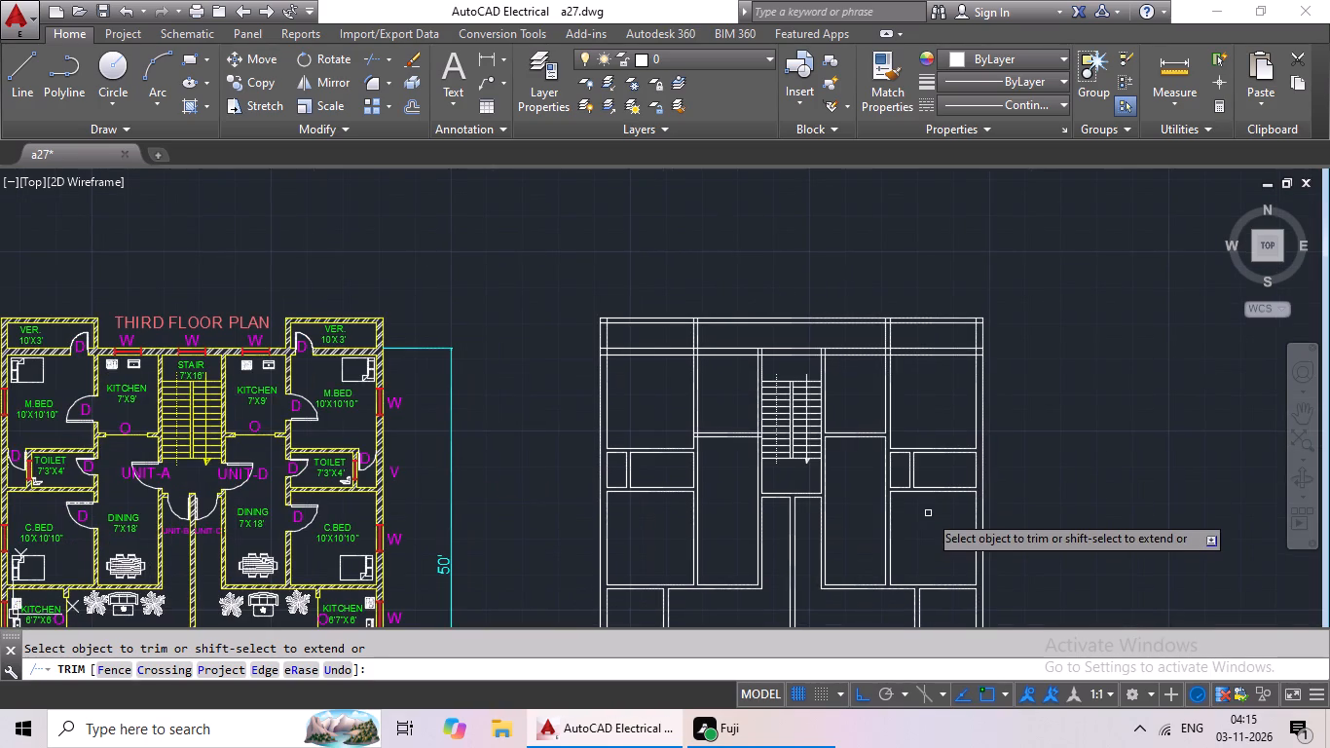
{"action": "middle_click_drag", "start_coordinate": [928, 513], "coordinate": [971, 505]}
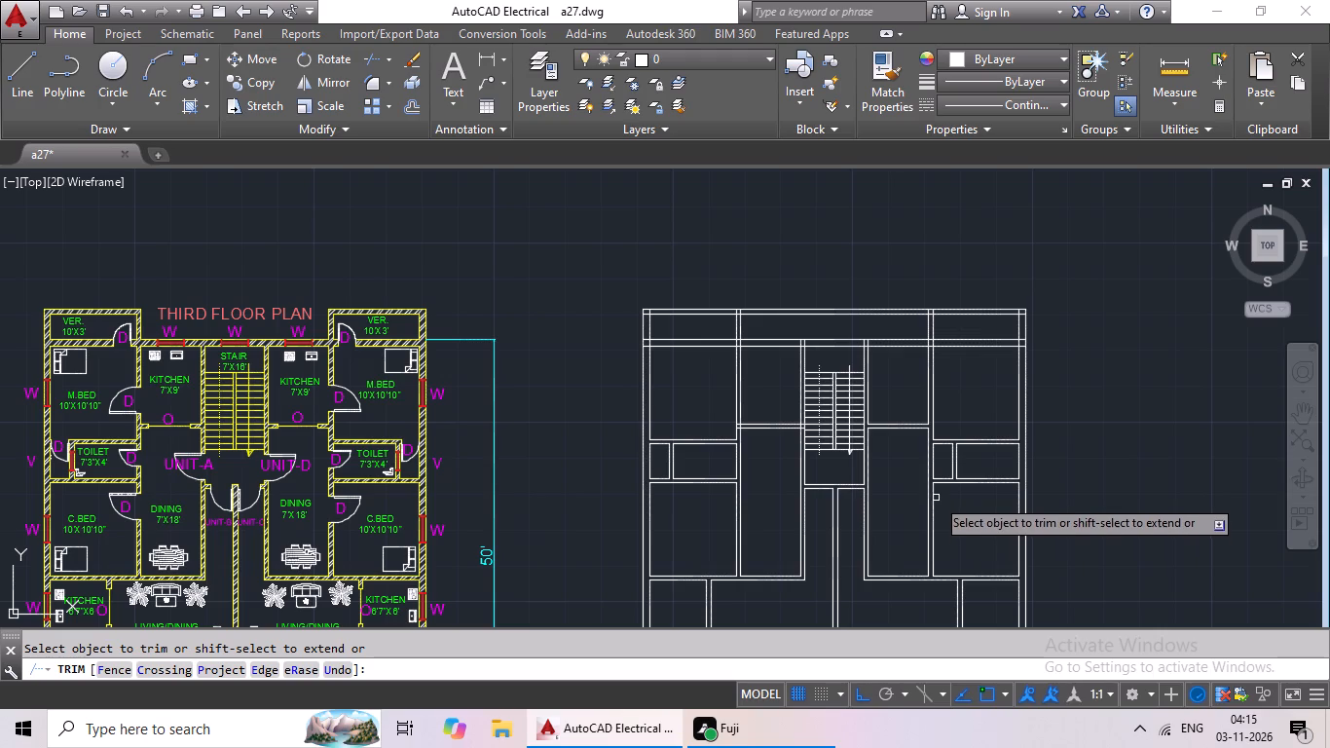
{"action": "key", "text": "Escape"}
{"action": "key", "text": "Escape"}
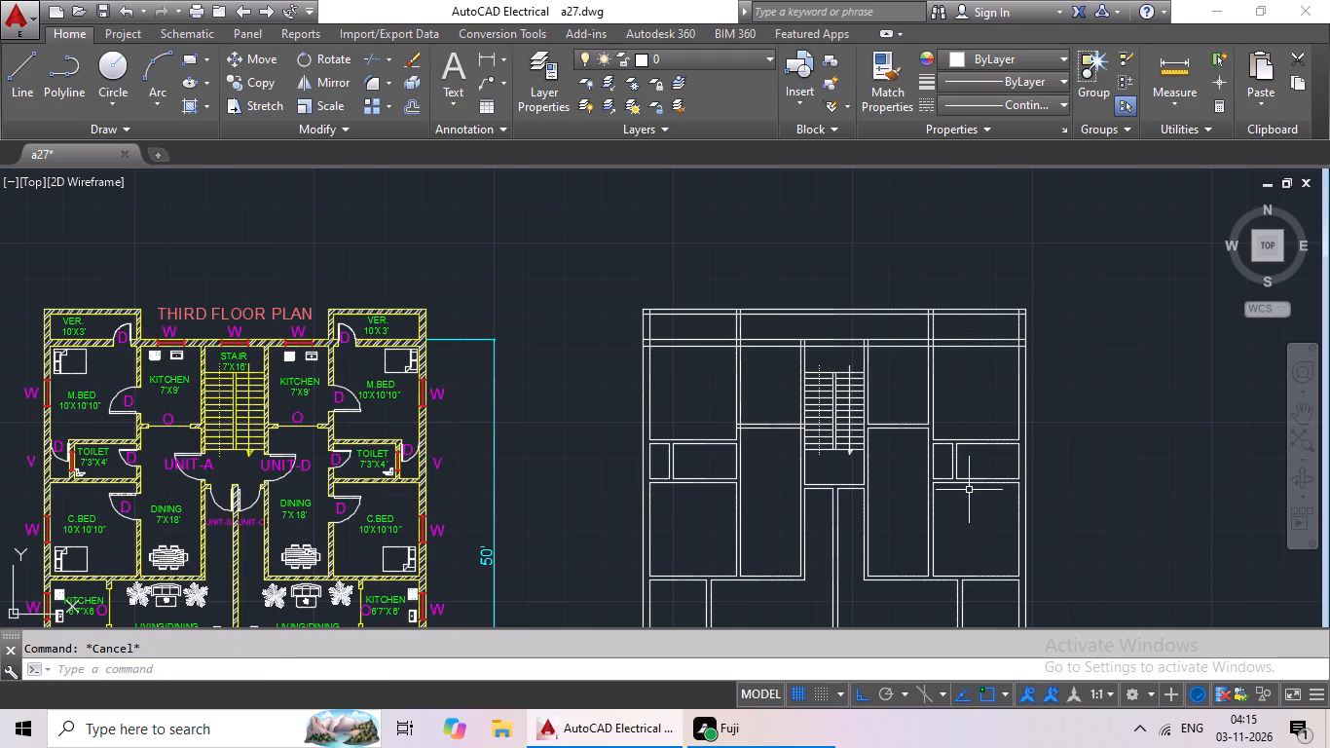
Undo the recent trims and erasures on the new plan, going back to before its wall-junction clean-up.
{"action": "type", "text": "zzzz"}
{"action": "key", "text": "Escape"}
{"action": "key", "text": "Escape"}
{"action": "key", "text": "ctrl+z"}
{"action": "key", "text": "ctrl+z"}
{"action": "key", "text": "ctrl+z"}
{"action": "scroll", "coordinate": [1037, 490], "scroll_direction": "down", "scroll_amount": 3, "text": "ctrl"}
{"action": "key", "text": "ctrl+z"}
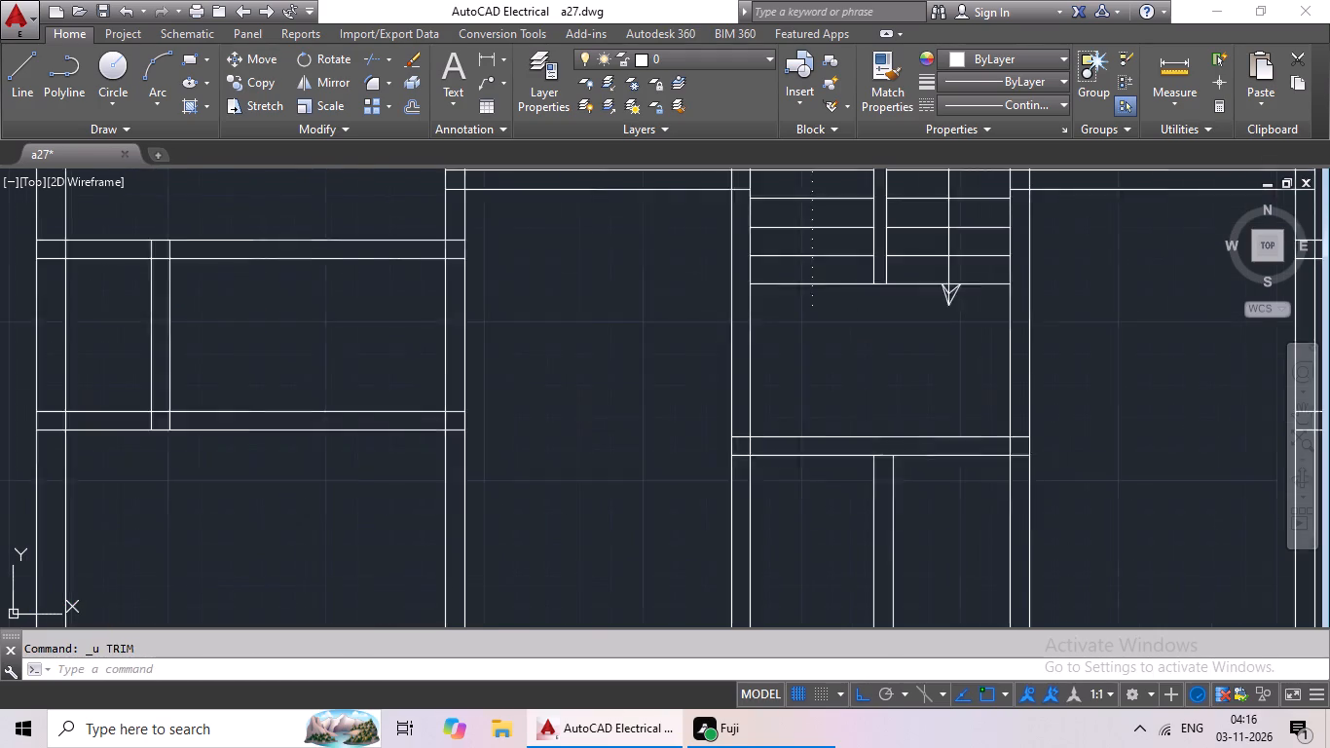
{"action": "key", "text": "ctrl+z"}
{"action": "scroll", "coordinate": [1037, 491], "scroll_direction": "down", "scroll_amount": 3, "text": "ctrl"}
{"action": "key", "text": "ctrl+z"}
{"action": "key", "text": "ctrl+z"}
{"action": "key", "text": "ctrl+z"}
{"action": "key", "text": "ctrl+z"}
{"action": "scroll", "coordinate": [1037, 491], "scroll_direction": "down", "scroll_amount": 7, "text": "ctrl"}
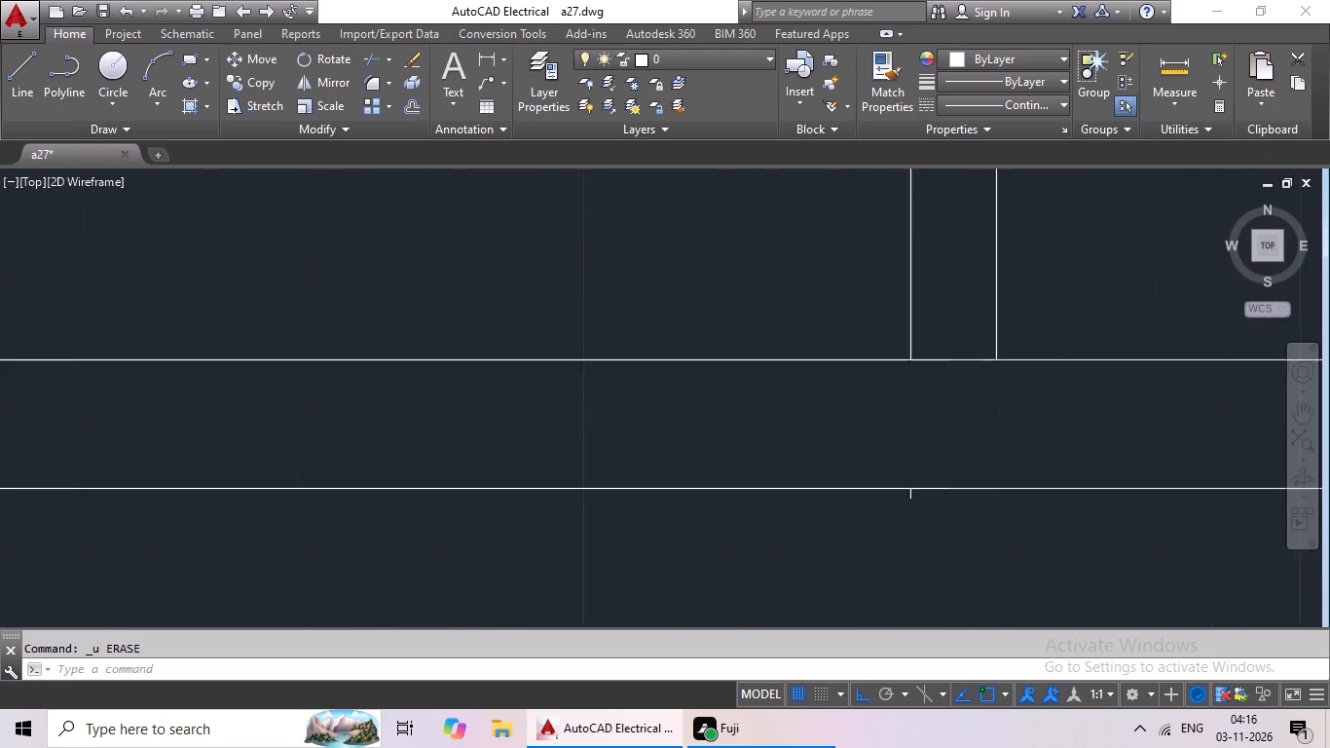
{"action": "type", "text": "zzz"}
{"action": "key", "text": "z"}
{"action": "key", "text": "Escape"}
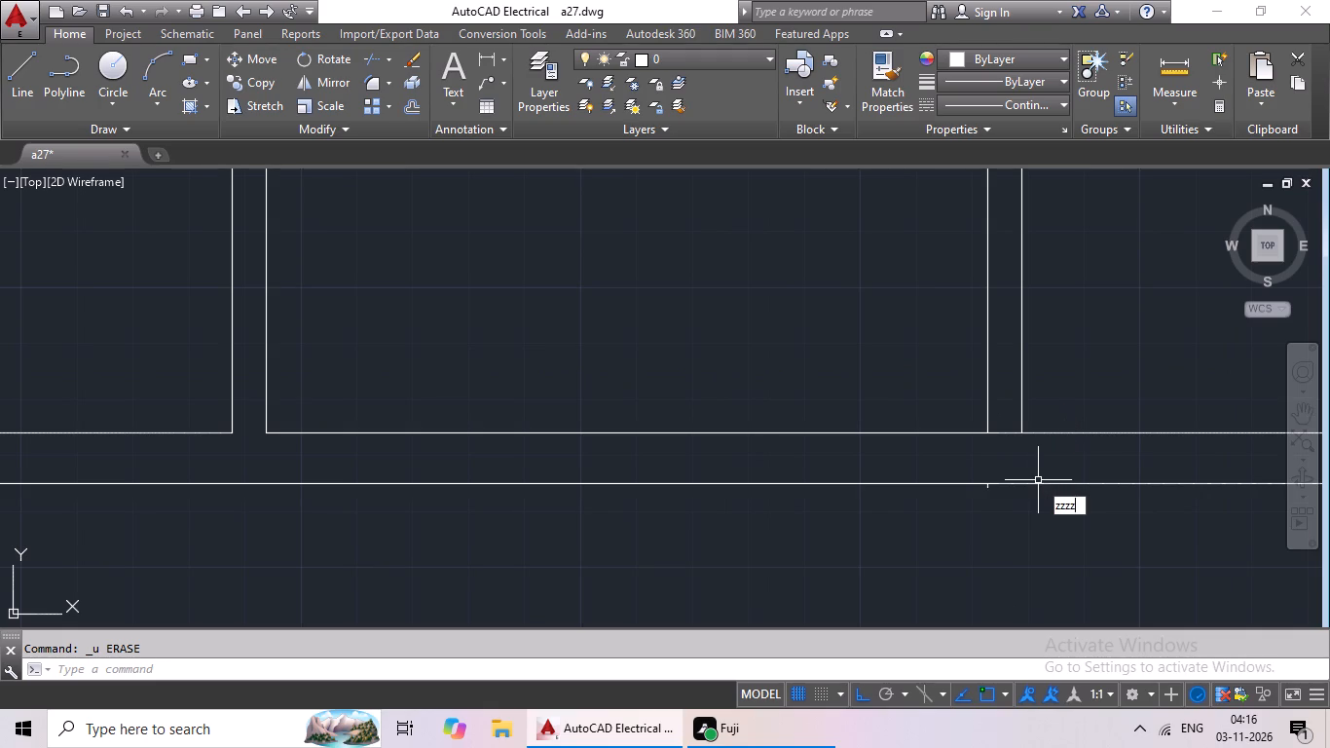
{"action": "key", "text": "Escape"}
{"action": "key", "text": "ctrl+z"}
{"action": "key", "text": "ctrl+z"}
{"action": "key", "text": "ctrl+z"}
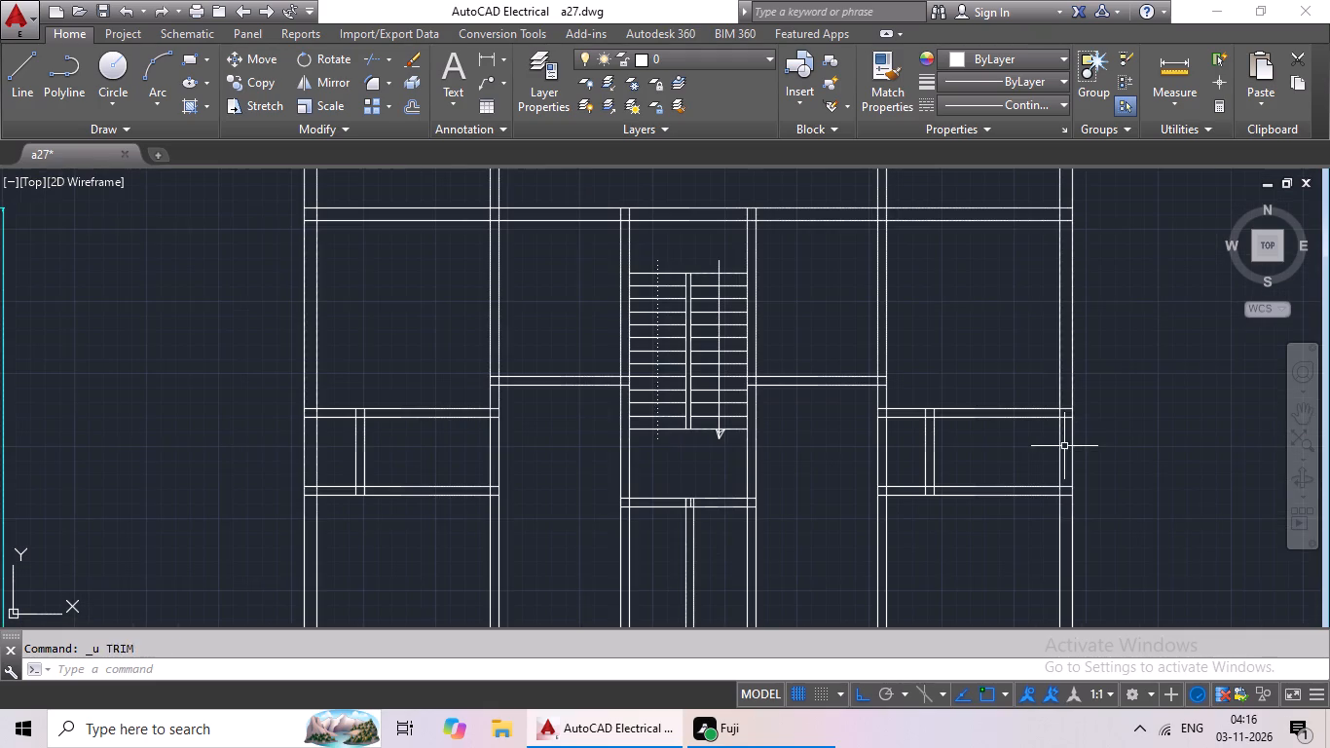
{"action": "key", "text": "ctrl+z"}
{"action": "key", "text": "ctrl+z"}
{"action": "key", "text": "ctrl+z"}
Delete the two lines of the short vertical partition inside the right toilet.
{"action": "scroll", "coordinate": [1069, 442], "scroll_direction": "down", "scroll_amount": 2}
{"action": "middle_click_drag", "start_coordinate": [1069, 442], "coordinate": [902, 438]}
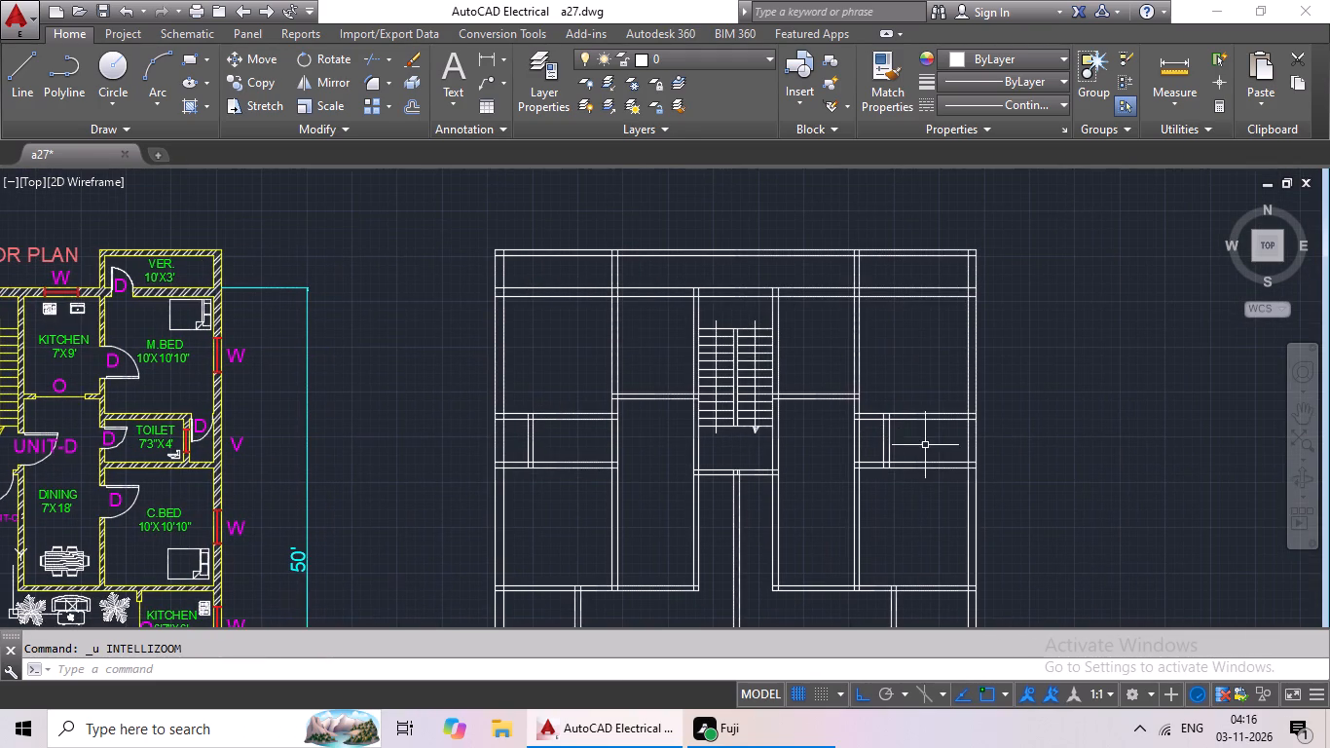
{"action": "scroll", "coordinate": [887, 449], "scroll_direction": "up", "scroll_amount": 2}
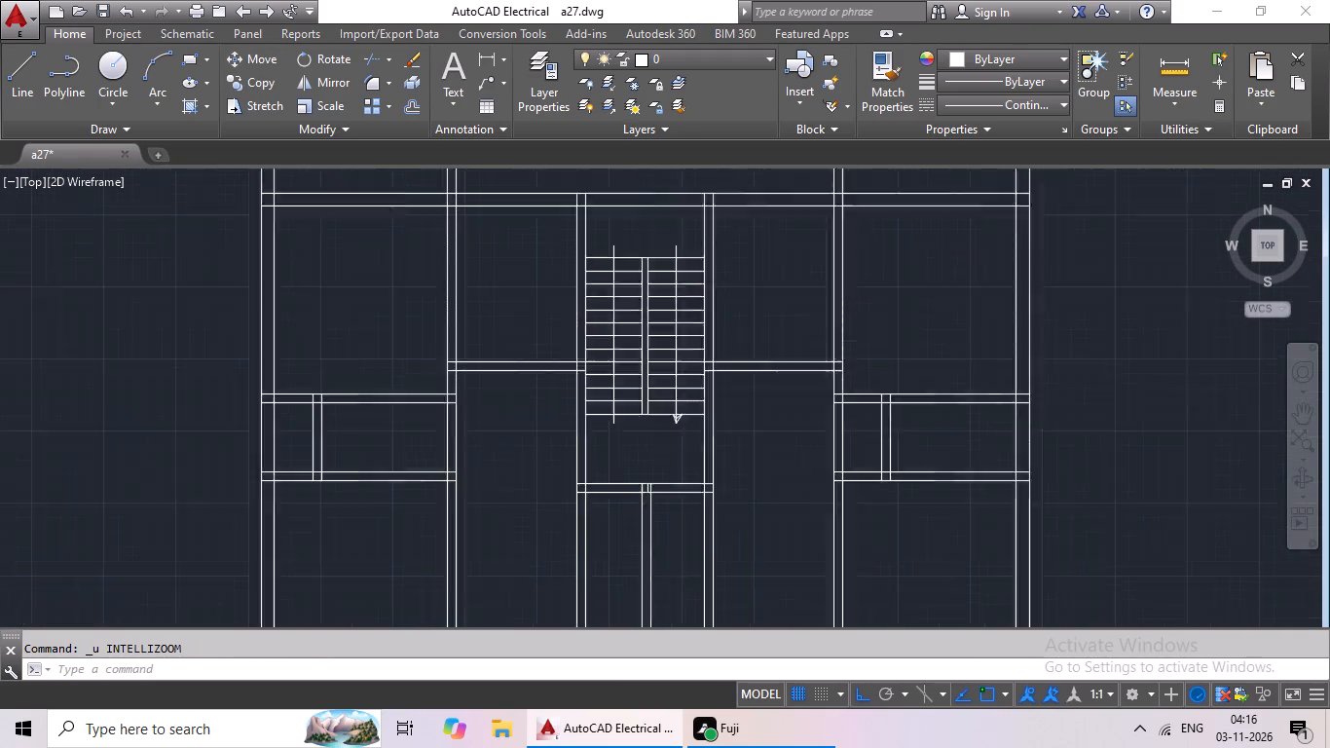
{"action": "scroll", "coordinate": [939, 422], "scroll_direction": "down", "scroll_amount": 1}
{"action": "middle_click_drag", "start_coordinate": [939, 421], "coordinate": [809, 444]}
{"action": "scroll", "coordinate": [805, 444], "scroll_direction": "up", "scroll_amount": 2}
{"action": "scroll", "coordinate": [805, 444], "scroll_direction": "down", "scroll_amount": 1}
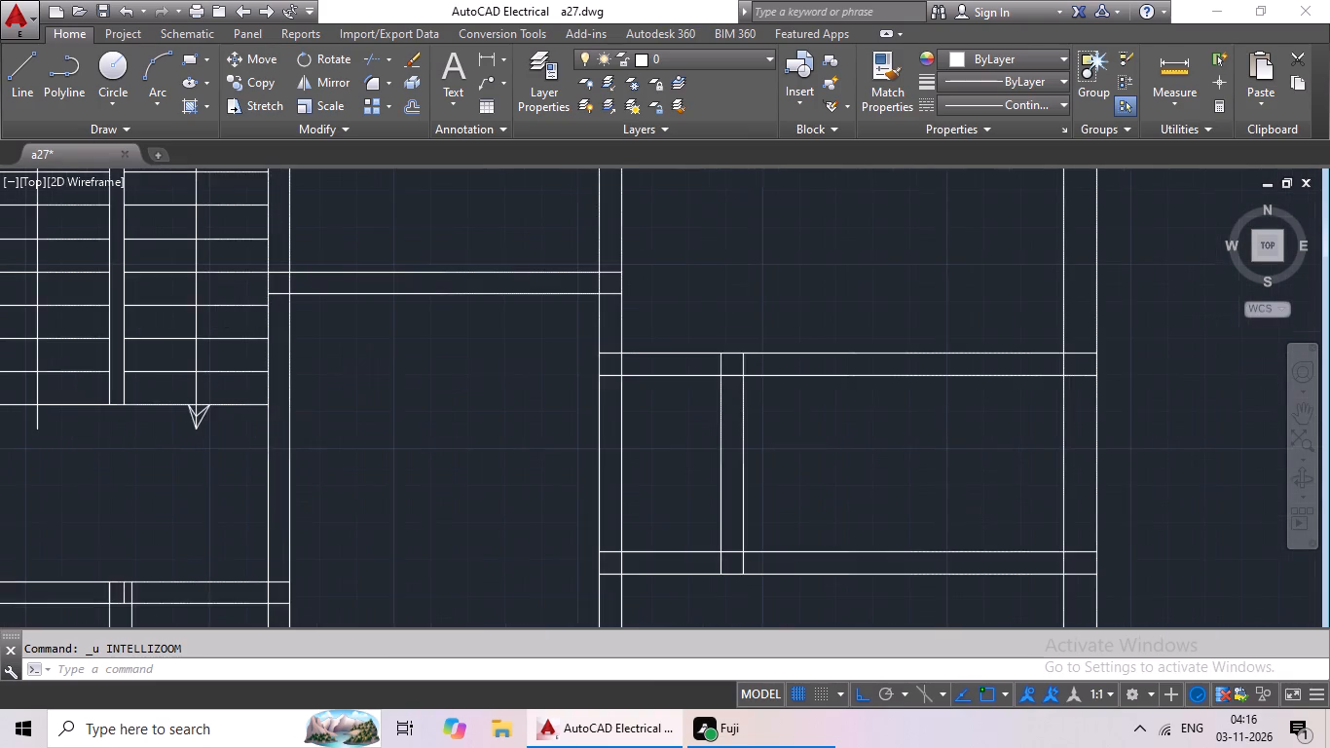
{"action": "scroll", "coordinate": [805, 444], "scroll_direction": "down", "scroll_amount": 1}
{"action": "scroll", "coordinate": [798, 448], "scroll_direction": "up", "scroll_amount": 2}
{"action": "left_click_drag", "start_coordinate": [821, 417], "coordinate": [718, 493]}
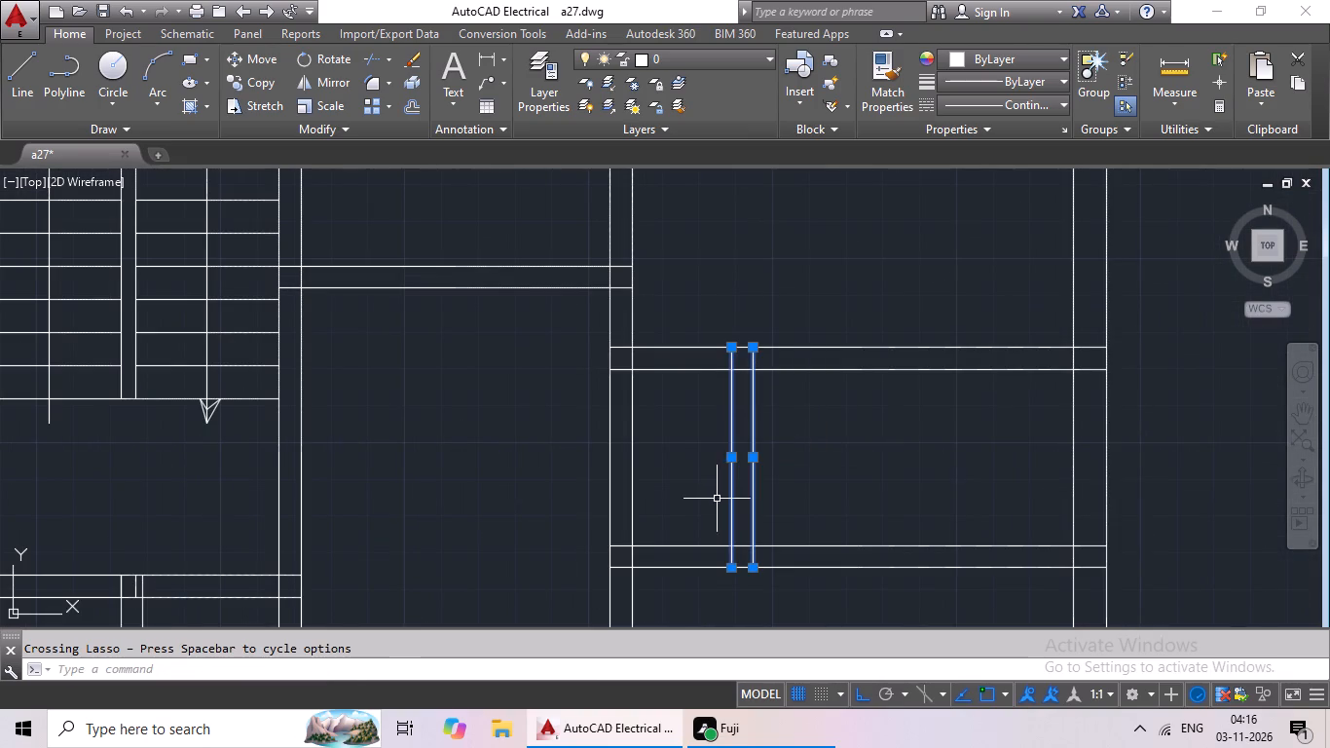
{"action": "key", "text": "Delete"}
Offset the right line of the right toilet's stair-side wall by 7'3" toward the right outer wall.
{"action": "scroll", "coordinate": [859, 447], "scroll_direction": "down", "scroll_amount": 3}
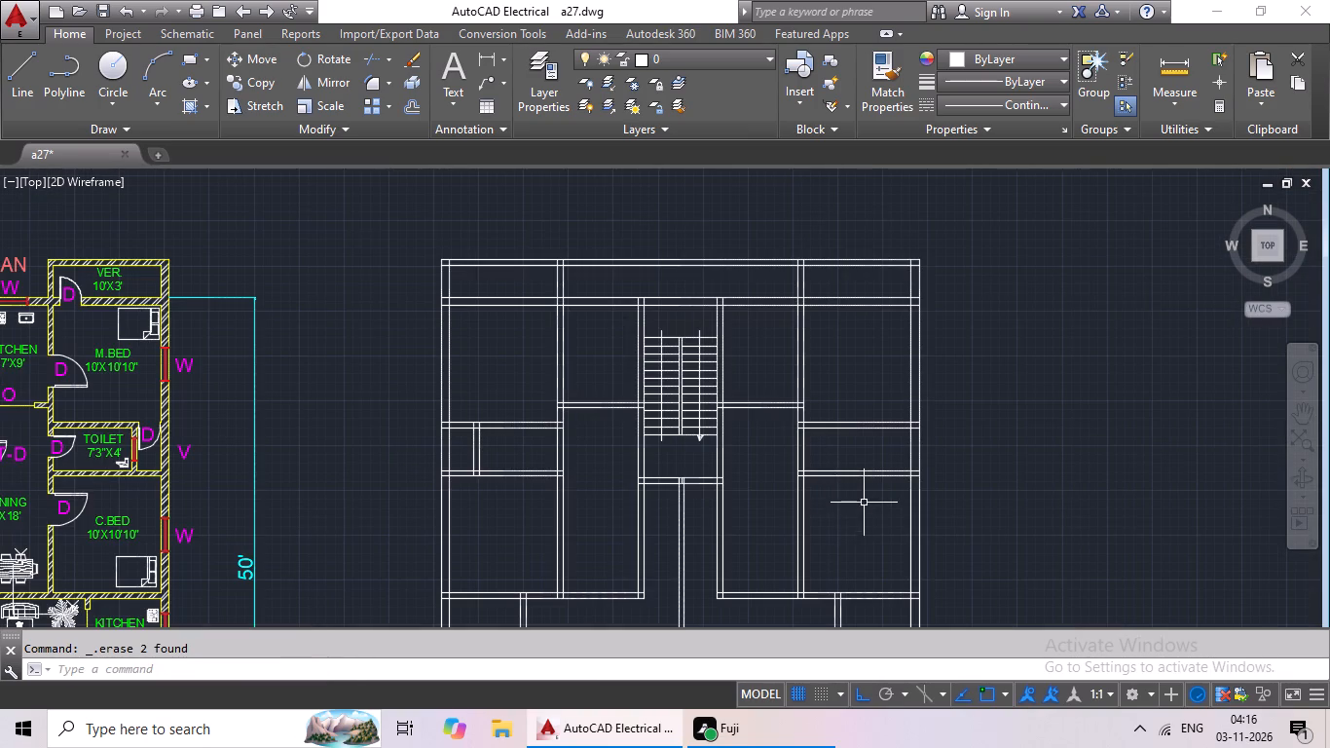
{"action": "middle_click_drag", "start_coordinate": [864, 503], "coordinate": [985, 455]}
{"action": "key", "text": "Escape"}
{"action": "key", "text": "Escape"}
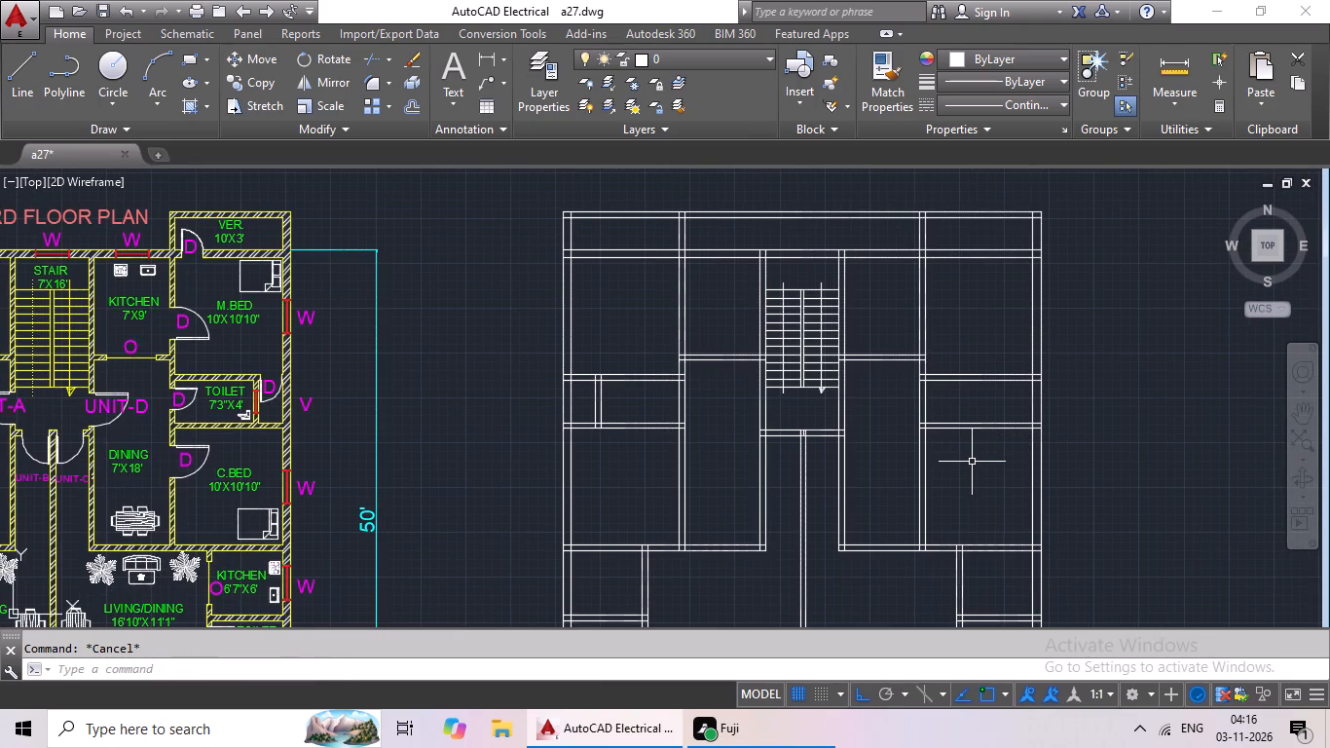
{"action": "key", "text": "o"}
{"action": "key", "text": "Return"}
{"action": "type", "text": "7'3\""}
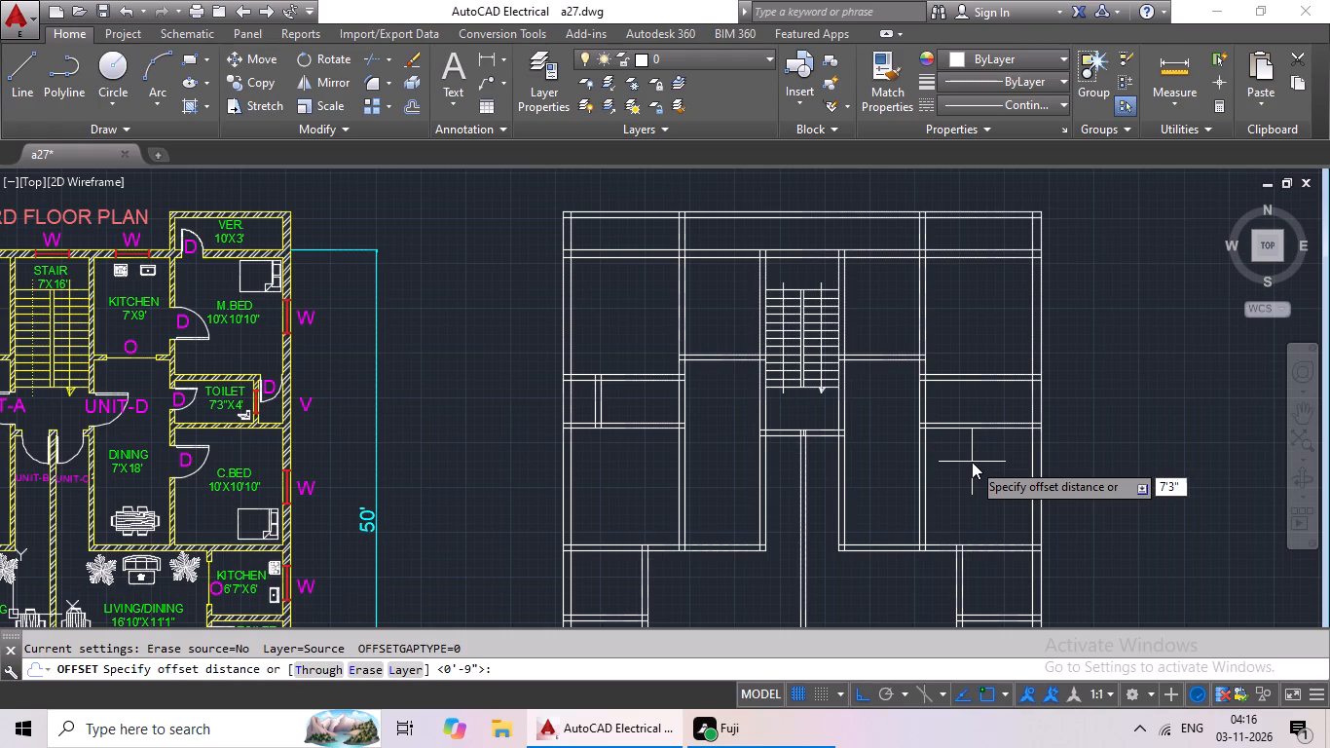
{"action": "key", "text": "Return"}
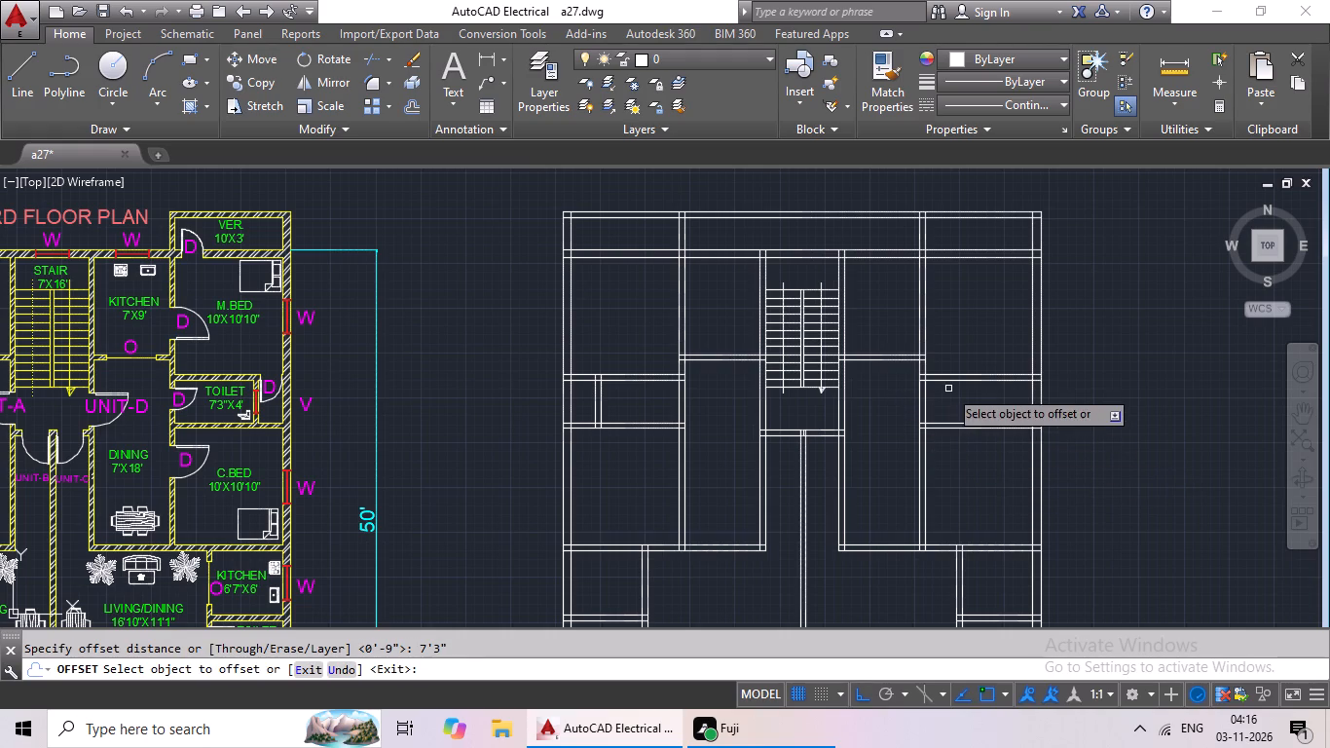
{"action": "left_click", "coordinate": [925, 415]}
{"action": "left_click", "coordinate": [965, 398]}
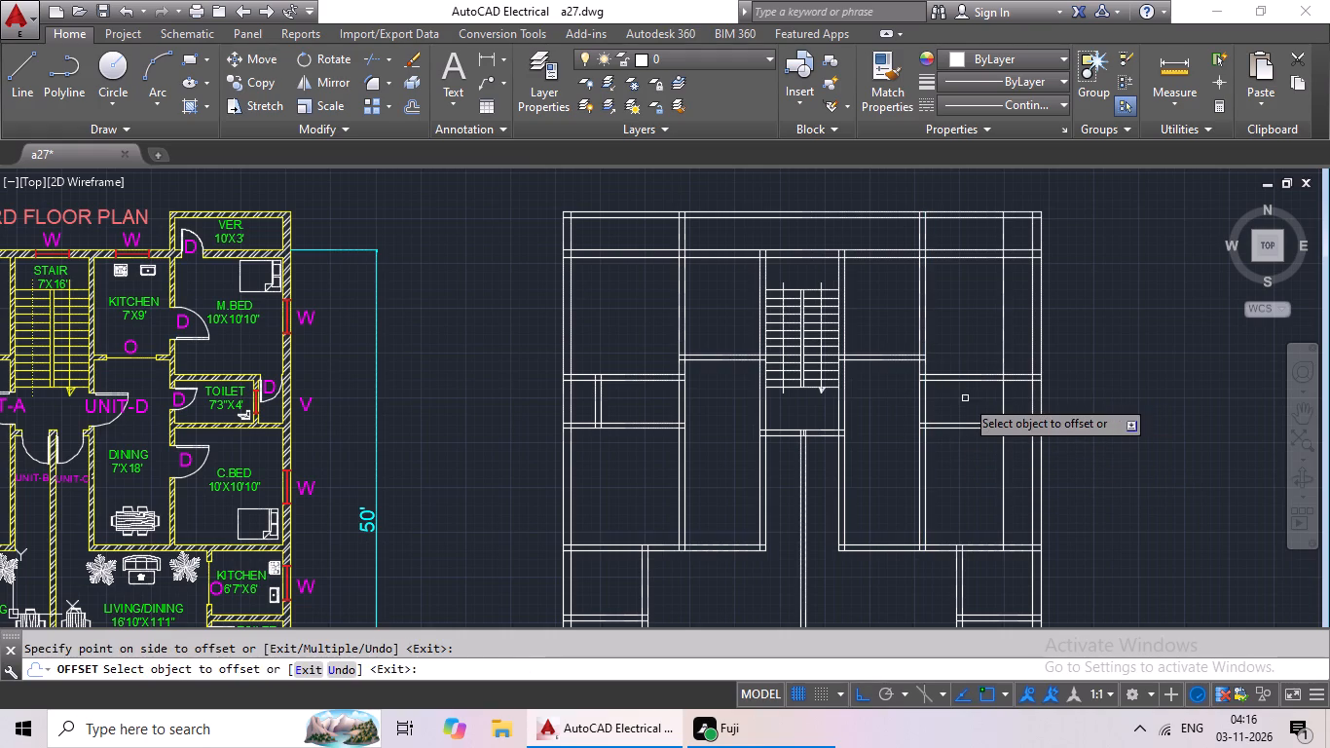
{"action": "key", "text": "Escape"}
{"action": "key", "text": "p"}
{"action": "key", "text": "Escape"}
{"action": "key", "text": "Escape"}
Offset the new vertical line through the right toilet by 6" toward the right outer wall to form a partition.
{"action": "key", "text": "o"}
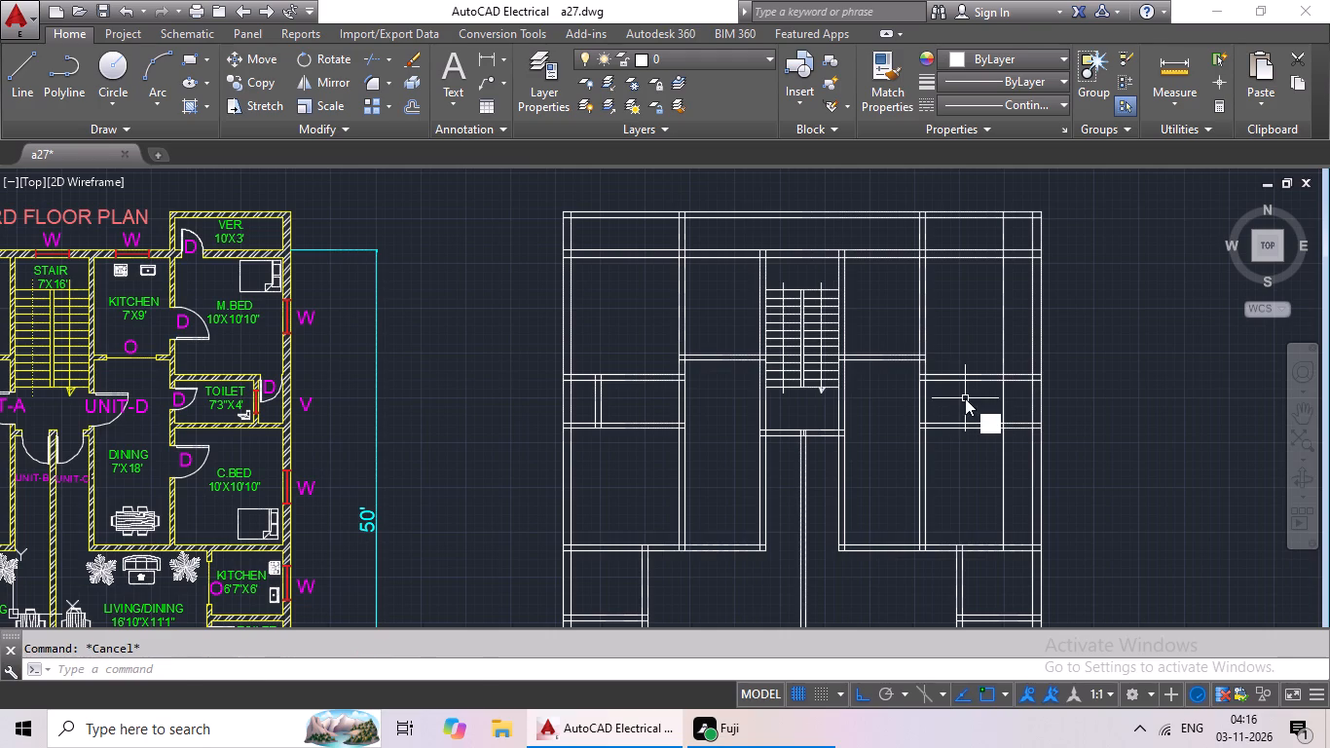
{"action": "key", "text": "Return"}
{"action": "key", "text": "6"}
{"action": "key", "text": "shift+quotedbl"}
{"action": "key", "text": "Return"}
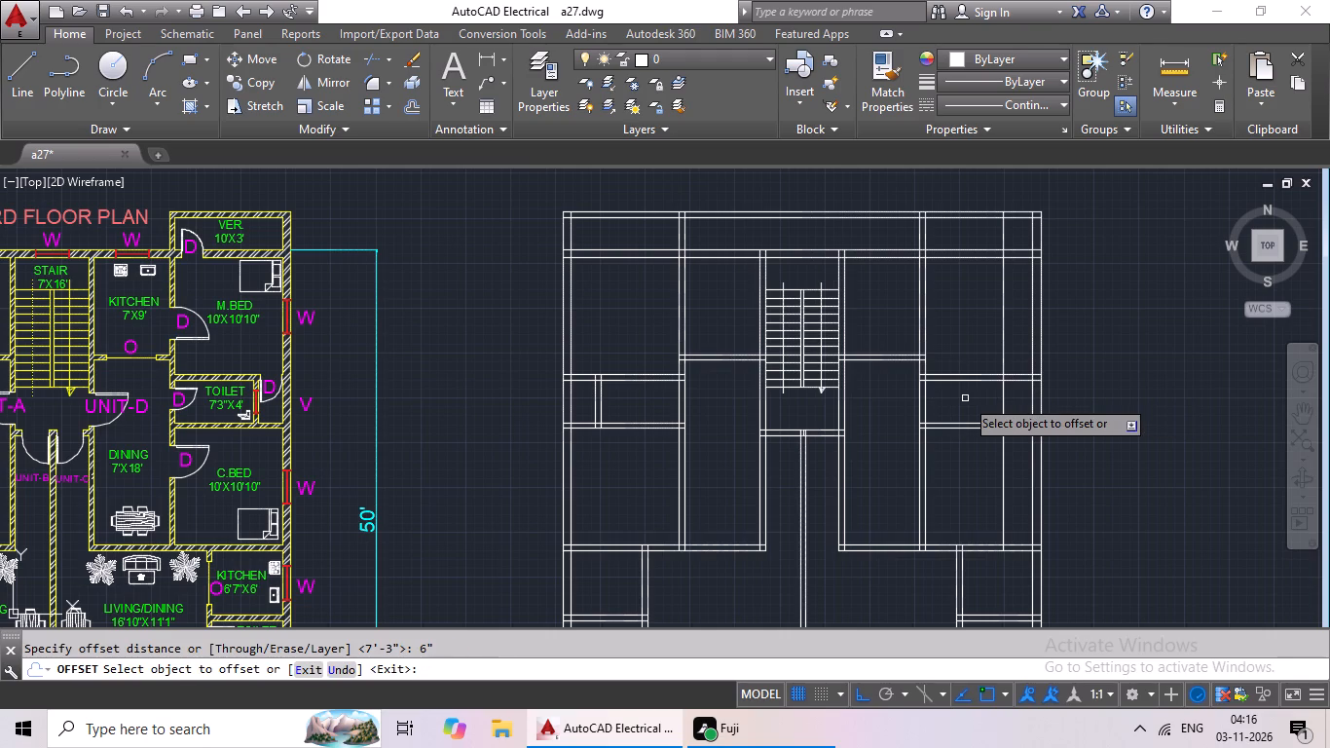
{"action": "left_click_drag", "start_coordinate": [1004, 409], "coordinate": [1019, 402]}
{"action": "left_click", "coordinate": [1022, 400]}
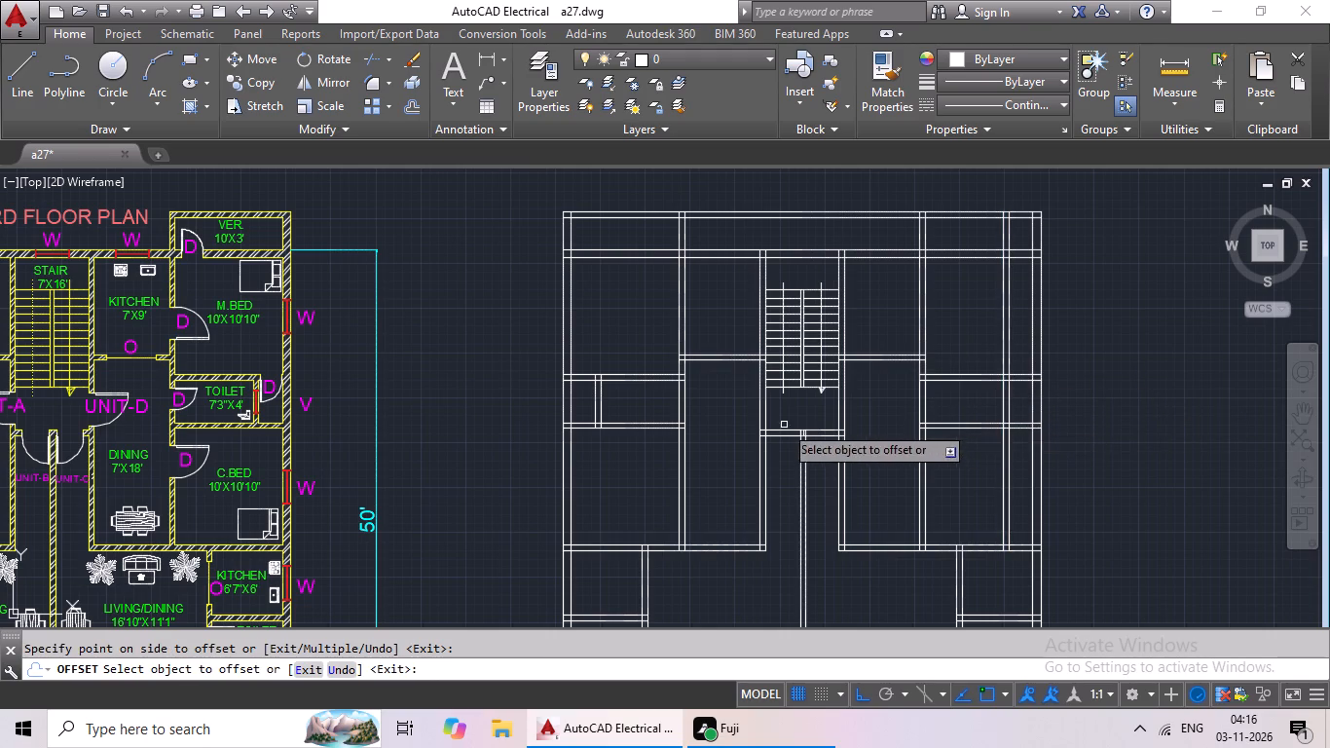
{"action": "scroll", "coordinate": [785, 426], "scroll_direction": "up", "scroll_amount": 3}
{"action": "key", "text": "Escape"}
{"action": "key", "text": "Escape"}
Delete the short stray vertical line inside the wall below the staircase, where it meets the central wall.
{"action": "left_click", "coordinate": [857, 449]}
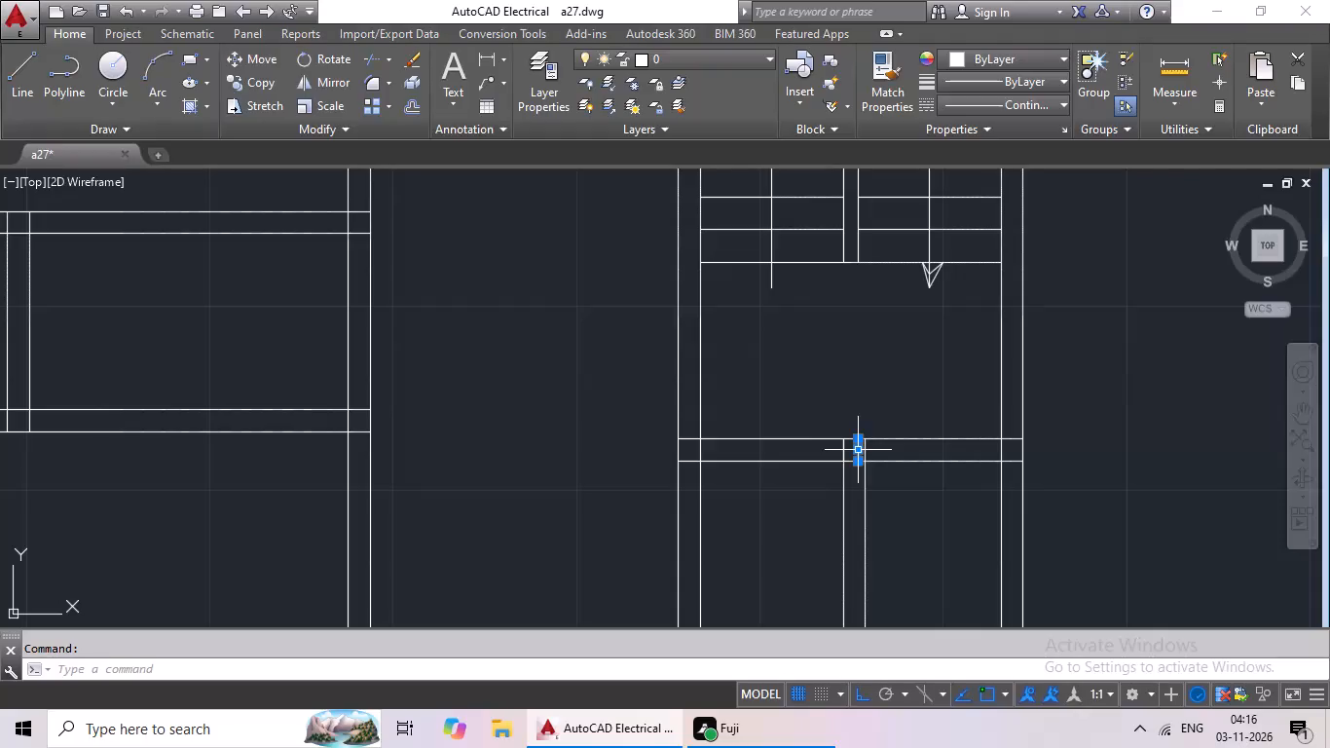
{"action": "key", "text": "Delete"}
Examine the new plan's bottom wall junctions and its upper rooms for overlapping lines that still need clean-up.
{"action": "scroll", "coordinate": [869, 442], "scroll_direction": "down", "scroll_amount": 5}
{"action": "middle_click_drag", "start_coordinate": [864, 453], "coordinate": [840, 125]}
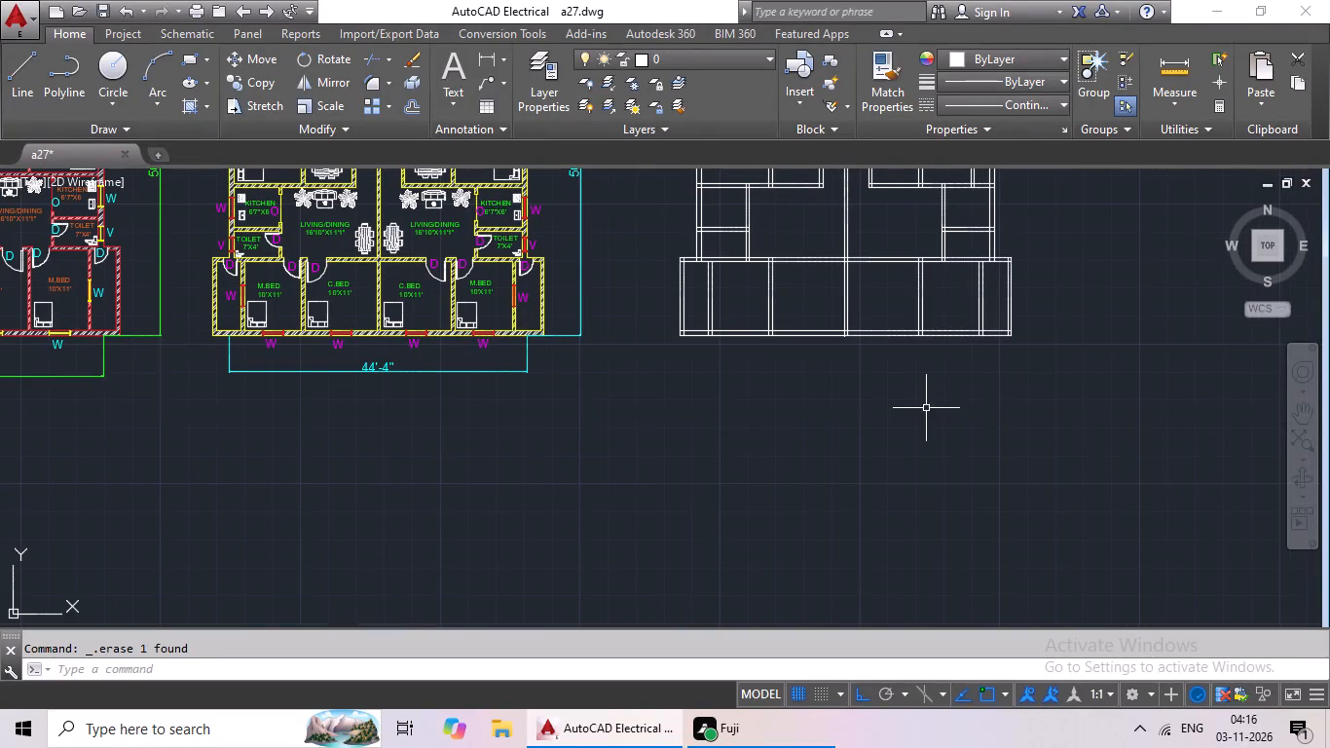
{"action": "scroll", "coordinate": [842, 339], "scroll_direction": "up", "scroll_amount": 8}
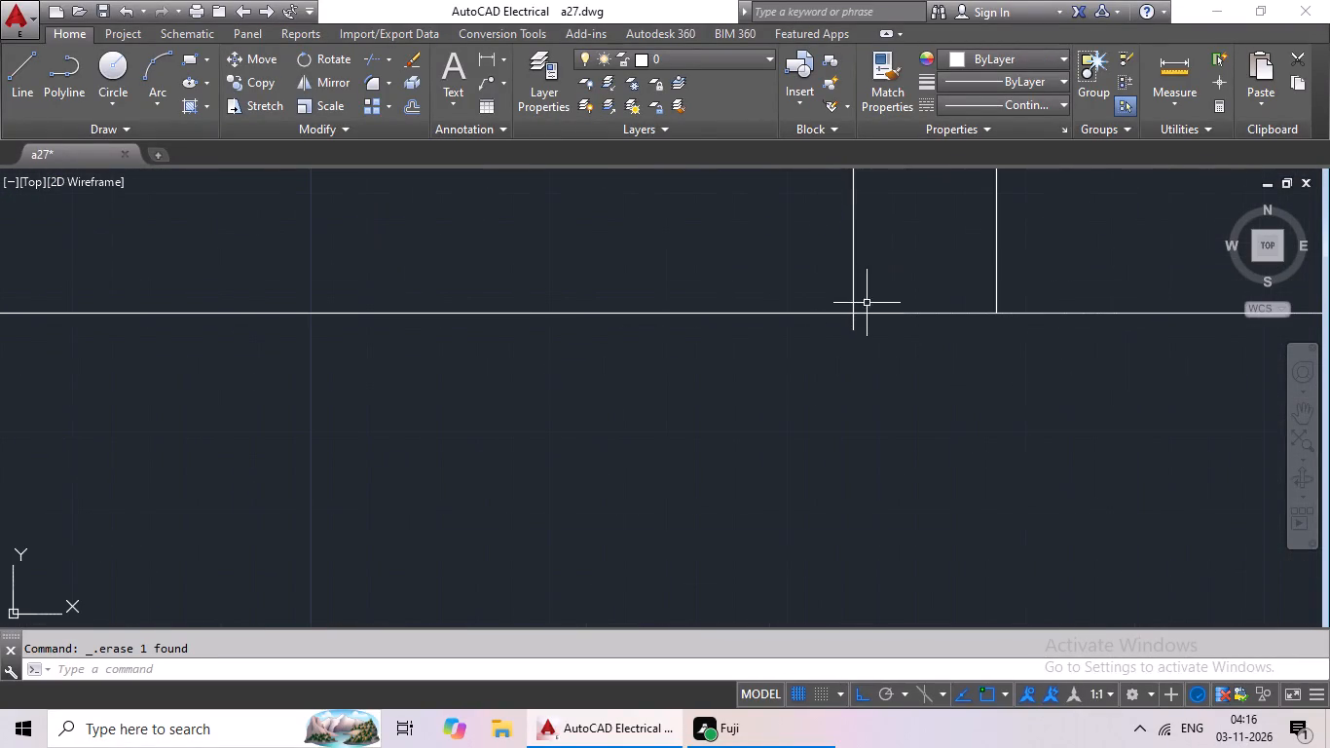
{"action": "scroll", "coordinate": [921, 326], "scroll_direction": "down", "scroll_amount": 4}
{"action": "middle_click_drag", "start_coordinate": [960, 288], "coordinate": [819, 477]}
{"action": "scroll", "coordinate": [876, 418], "scroll_direction": "down", "scroll_amount": 3}
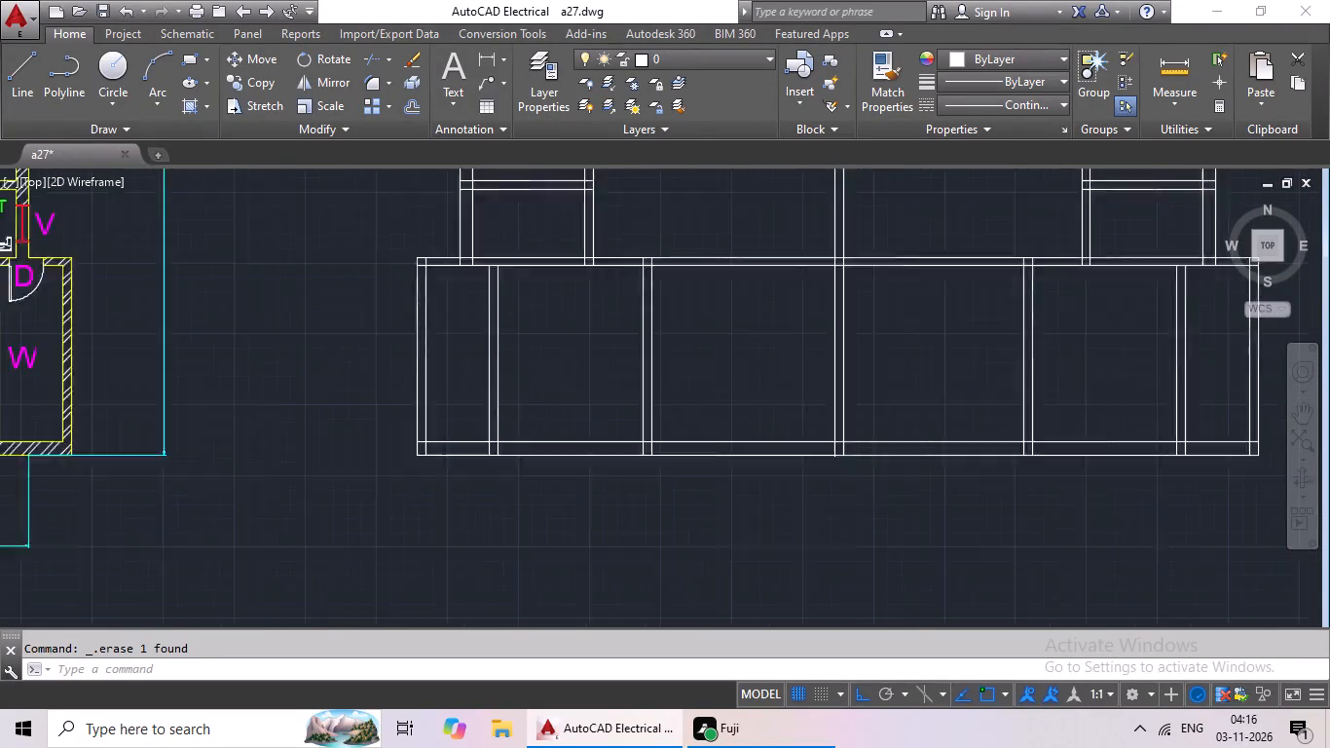
{"action": "key", "text": "Escape"}
{"action": "middle_click_drag", "start_coordinate": [909, 379], "coordinate": [764, 526]}
{"action": "middle_click_drag", "start_coordinate": [870, 338], "coordinate": [788, 481]}
{"action": "middle_click_drag", "start_coordinate": [860, 382], "coordinate": [834, 426]}
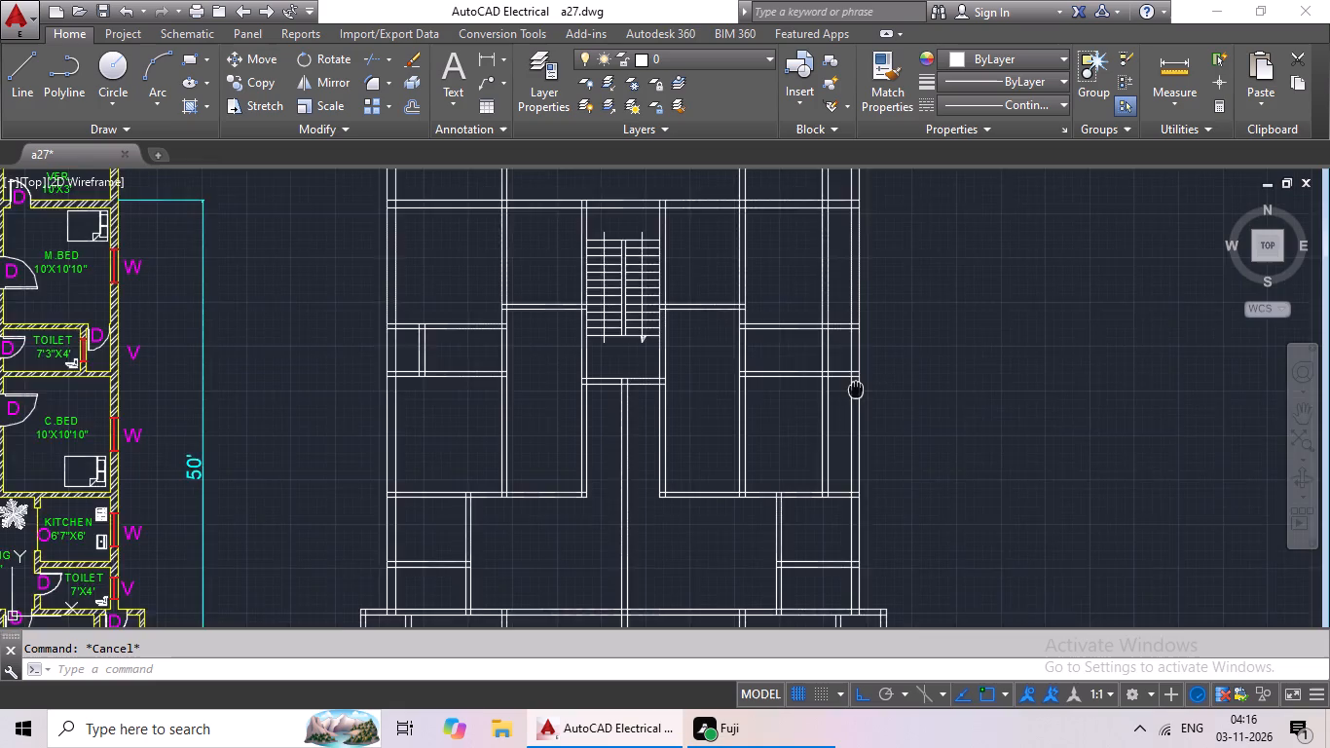
{"action": "middle_click_drag", "start_coordinate": [834, 426], "coordinate": [799, 503]}
{"action": "key", "text": "Escape"}
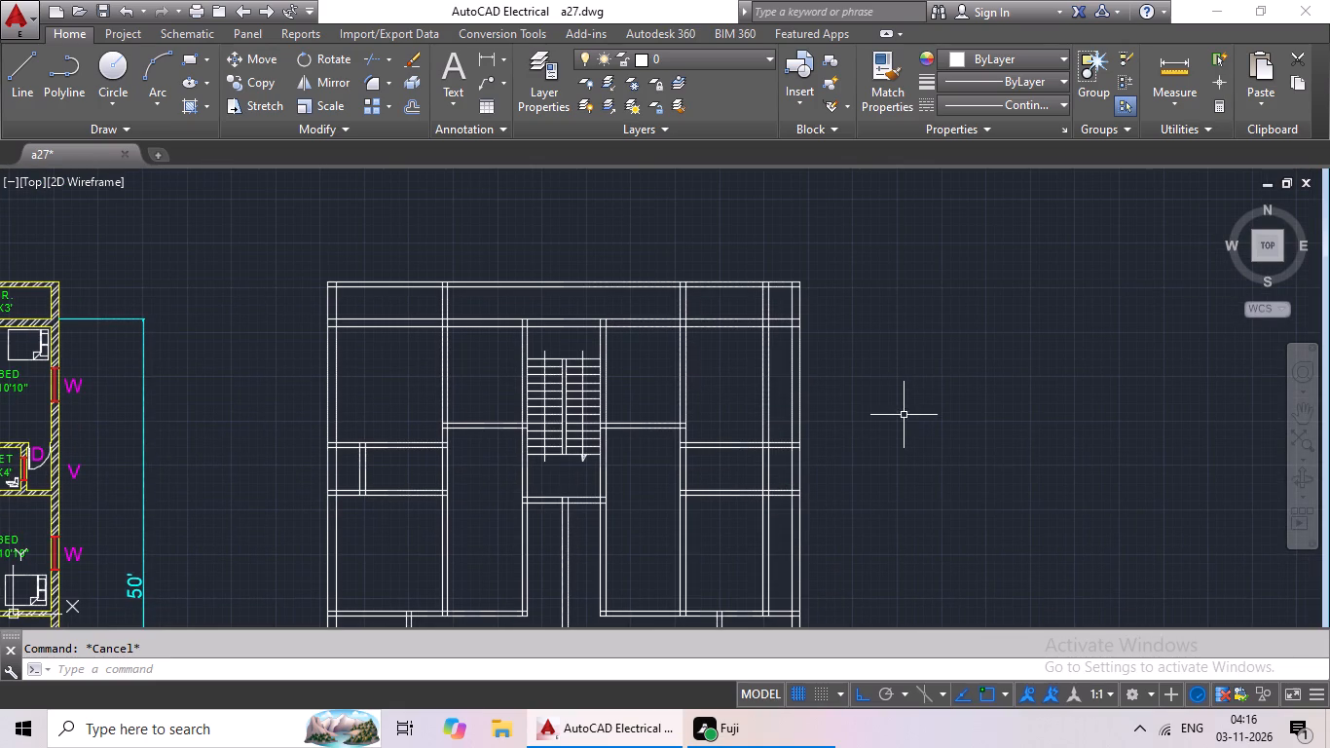
Trim the new partition's lines below and above the right toilet so the partition spans only the toilet.
{"action": "key", "text": "t"}
{"action": "key", "text": "r"}
{"action": "key", "text": "space"}
{"action": "key", "text": "space"}
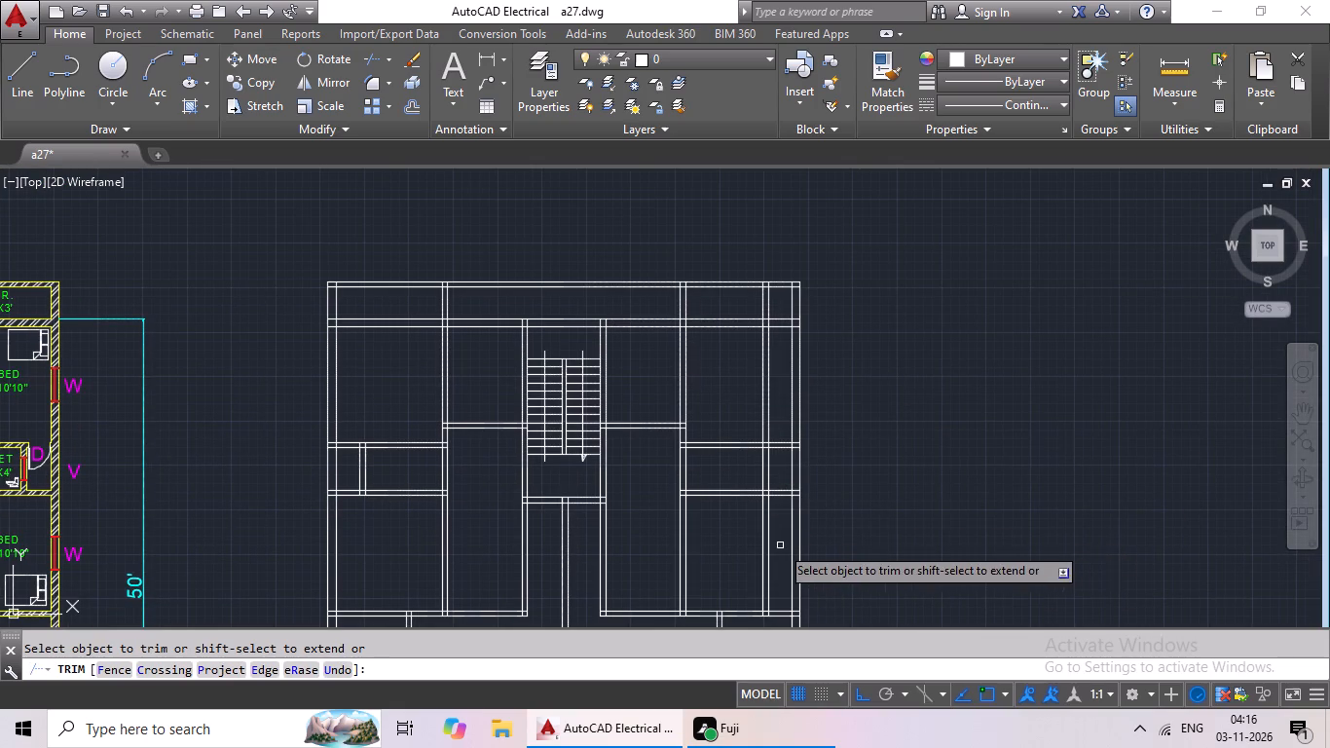
{"action": "scroll", "coordinate": [780, 545], "scroll_direction": "up", "scroll_amount": 4}
{"action": "scroll", "coordinate": [757, 331], "scroll_direction": "down", "scroll_amount": 1}
{"action": "left_click_drag", "start_coordinate": [758, 325], "coordinate": [634, 559]}
{"action": "left_click", "coordinate": [633, 559]}
{"action": "scroll", "coordinate": [651, 525], "scroll_direction": "down", "scroll_amount": 3}
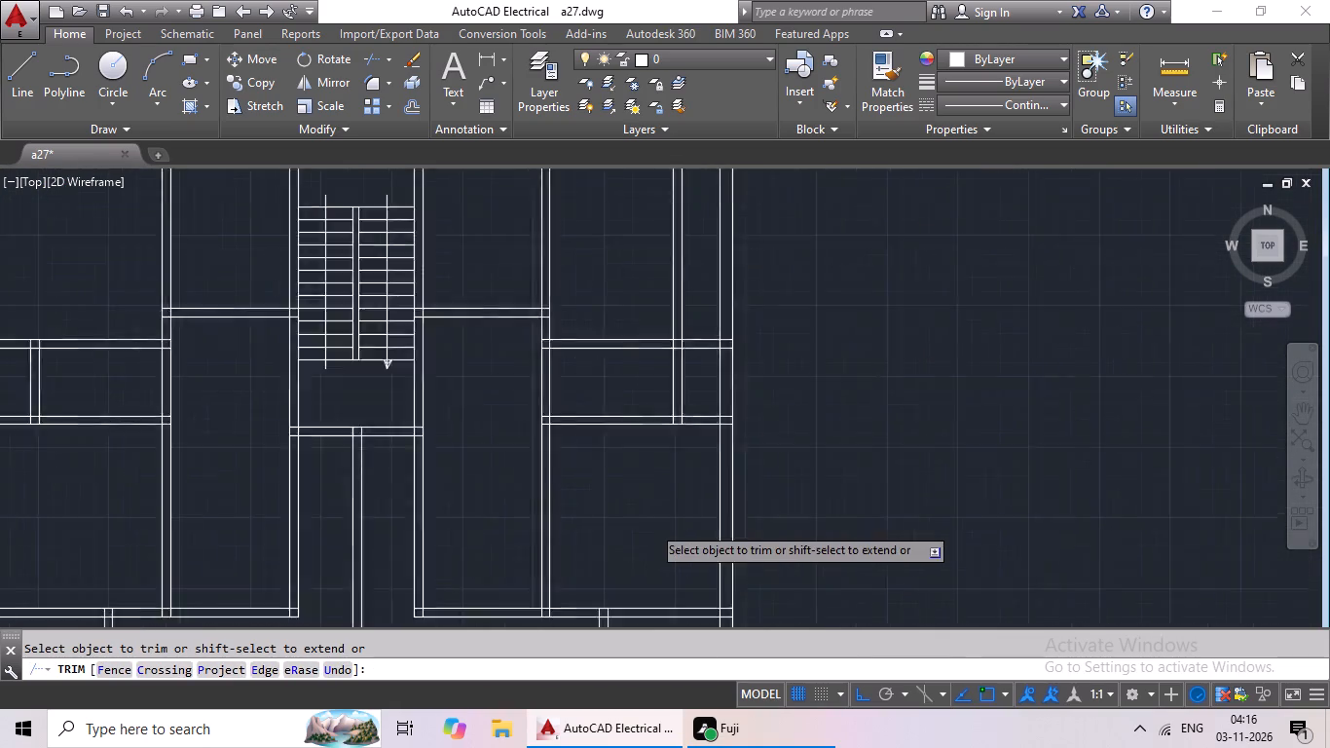
{"action": "middle_click_drag", "start_coordinate": [652, 522], "coordinate": [608, 635]}
{"action": "scroll", "coordinate": [636, 530], "scroll_direction": "up", "scroll_amount": 3}
{"action": "left_click_drag", "start_coordinate": [647, 347], "coordinate": [562, 457]}
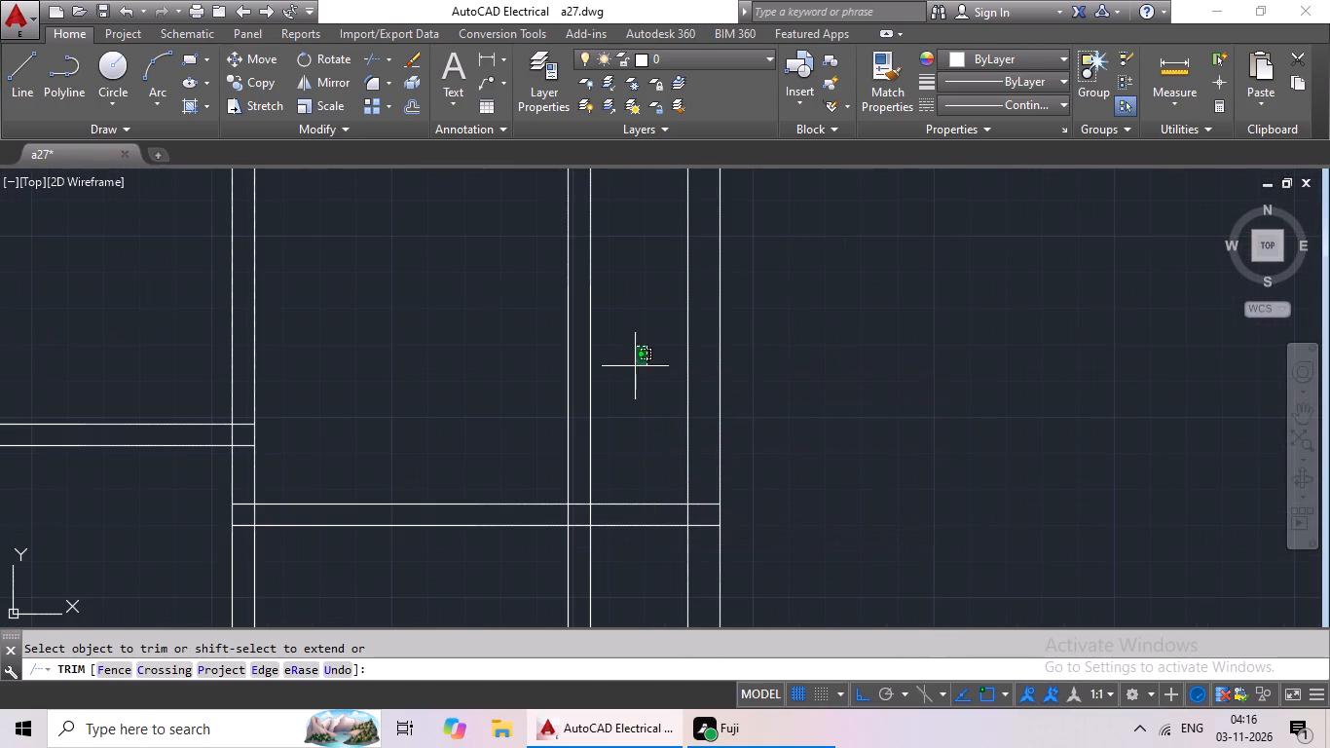
{"action": "left_click_drag", "start_coordinate": [562, 457], "coordinate": [531, 465]}
{"action": "left_click", "coordinate": [531, 464]}
{"action": "scroll", "coordinate": [546, 430], "scroll_direction": "down", "scroll_amount": 3}
{"action": "middle_click_drag", "start_coordinate": [548, 387], "coordinate": [650, 420]}
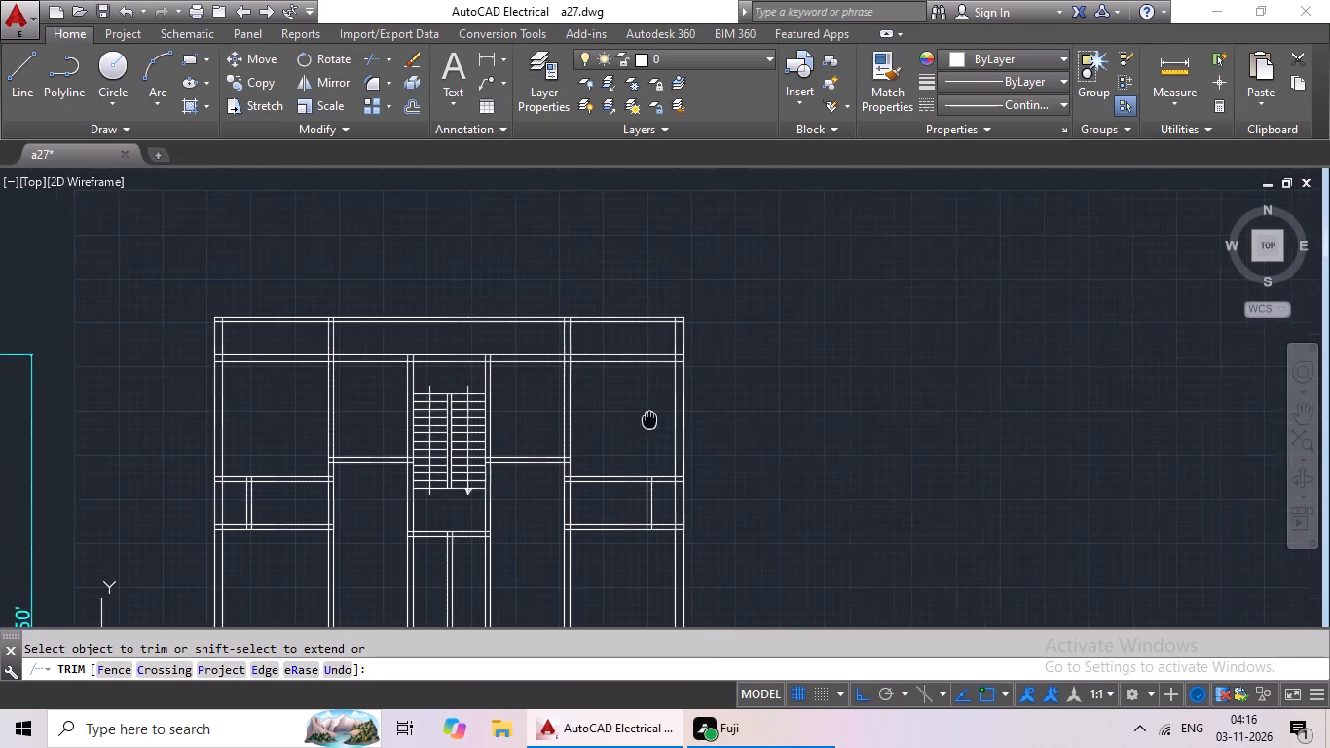
{"action": "middle_click_drag", "start_coordinate": [650, 420], "coordinate": [651, 420]}
{"action": "key", "text": "Escape"}
{"action": "key", "text": "Escape"}
{"action": "key", "text": "Escape"}
{"action": "scroll", "coordinate": [861, 423], "scroll_direction": "down", "scroll_amount": 2}
{"action": "key", "text": "Escape"}
Trim the overlapping inner wall lines at the new plan's bottom right outer corner.
{"action": "middle_click_drag", "start_coordinate": [861, 423], "coordinate": [872, 361]}
{"action": "type", "text": "tr"}
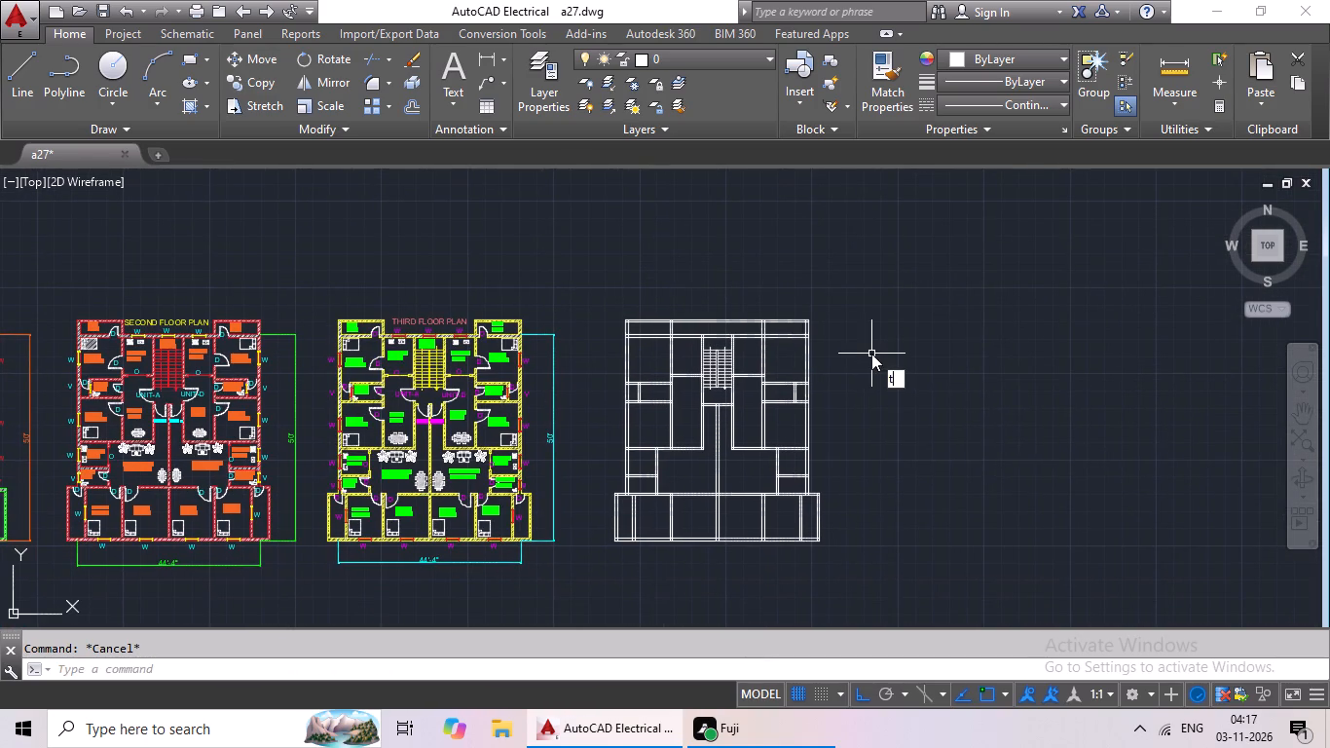
{"action": "key", "text": "space"}
{"action": "key", "text": "space"}
{"action": "middle_click_drag", "start_coordinate": [812, 452], "coordinate": [839, 376]}
{"action": "scroll", "coordinate": [838, 483], "scroll_direction": "up", "scroll_amount": 3}
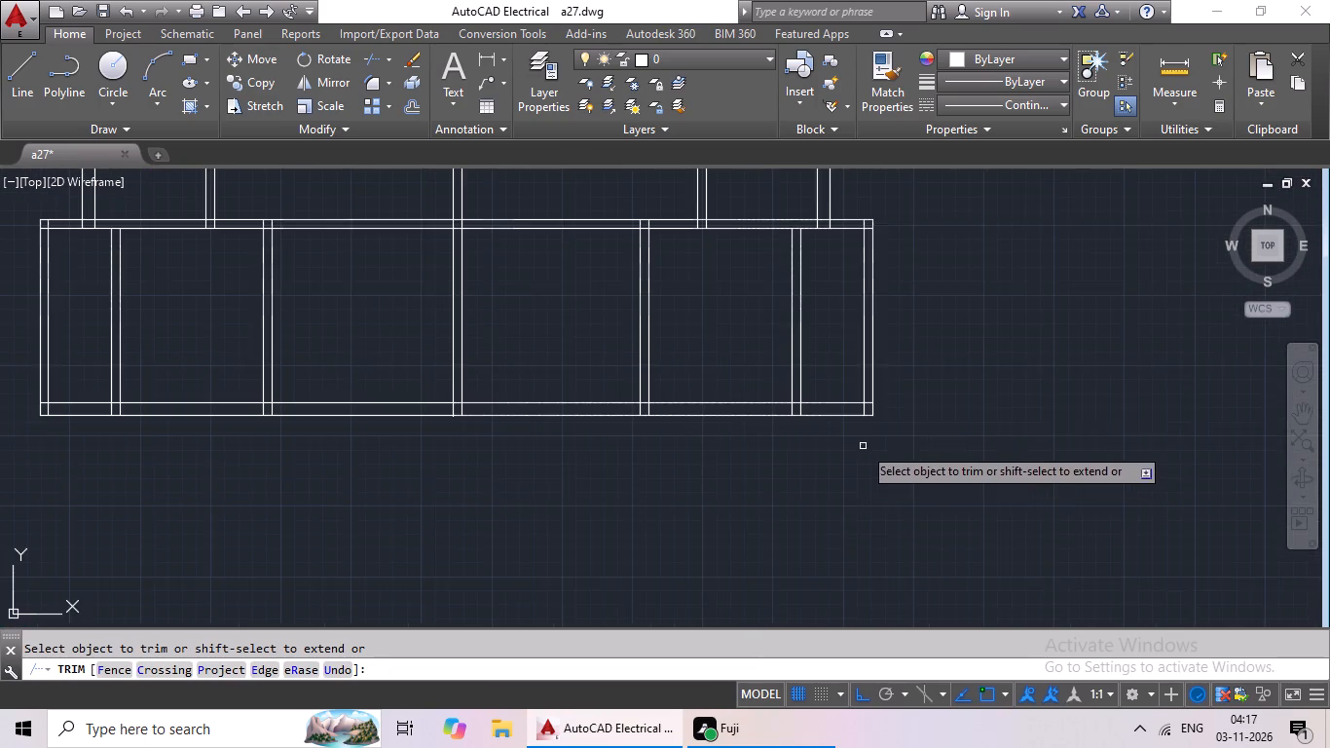
{"action": "scroll", "coordinate": [867, 407], "scroll_direction": "up", "scroll_amount": 4}
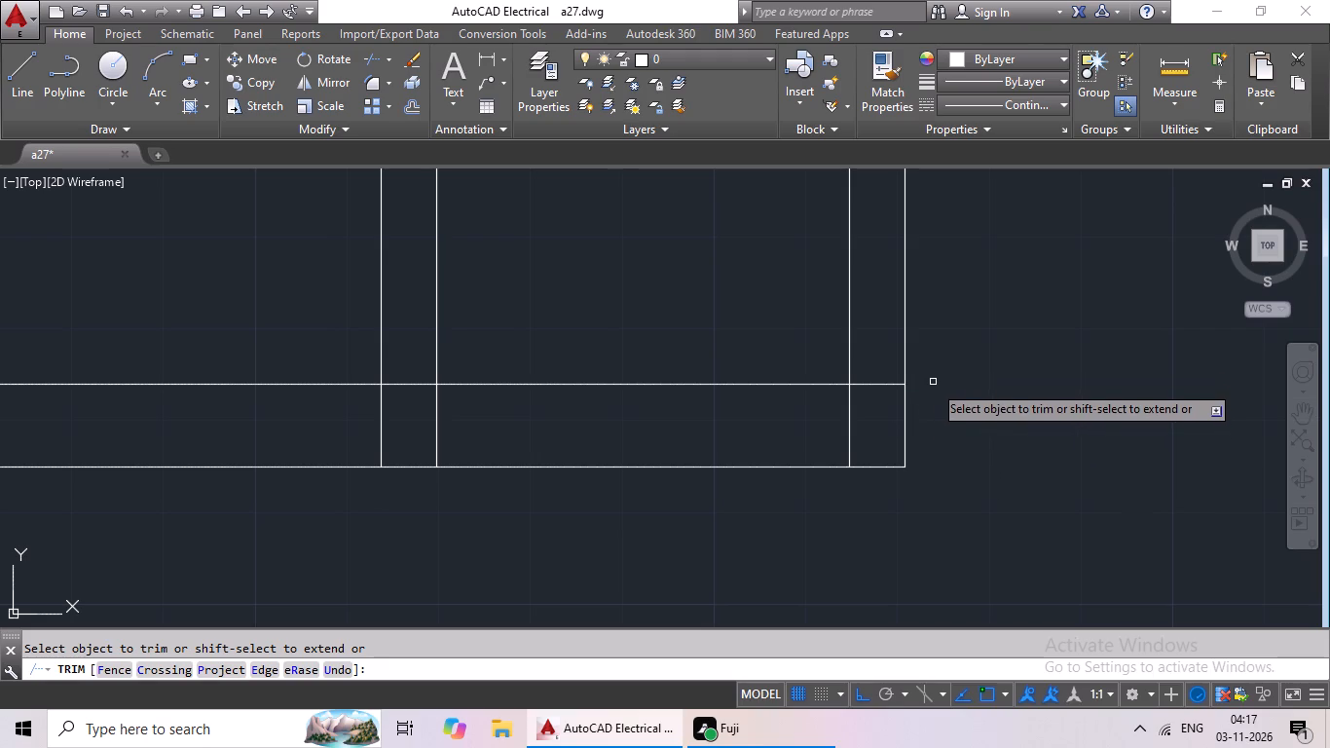
{"action": "scroll", "coordinate": [881, 384], "scroll_direction": "down", "scroll_amount": 3}
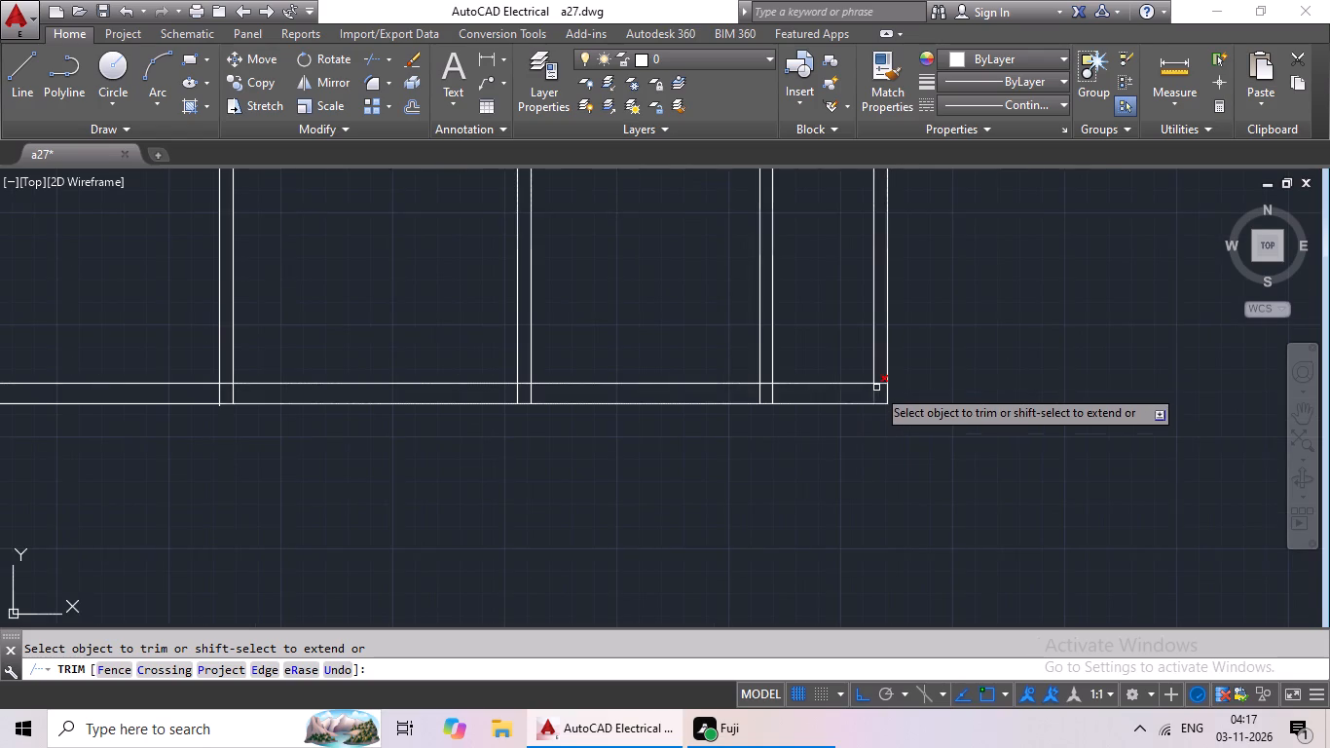
{"action": "scroll", "coordinate": [876, 388], "scroll_direction": "up", "scroll_amount": 6}
{"action": "left_click_drag", "start_coordinate": [922, 285], "coordinate": [876, 443]}
{"action": "left_click", "coordinate": [877, 435]}
{"action": "left_click_drag", "start_coordinate": [914, 418], "coordinate": [835, 495]}
{"action": "left_click_drag", "start_coordinate": [801, 495], "coordinate": [793, 499]}
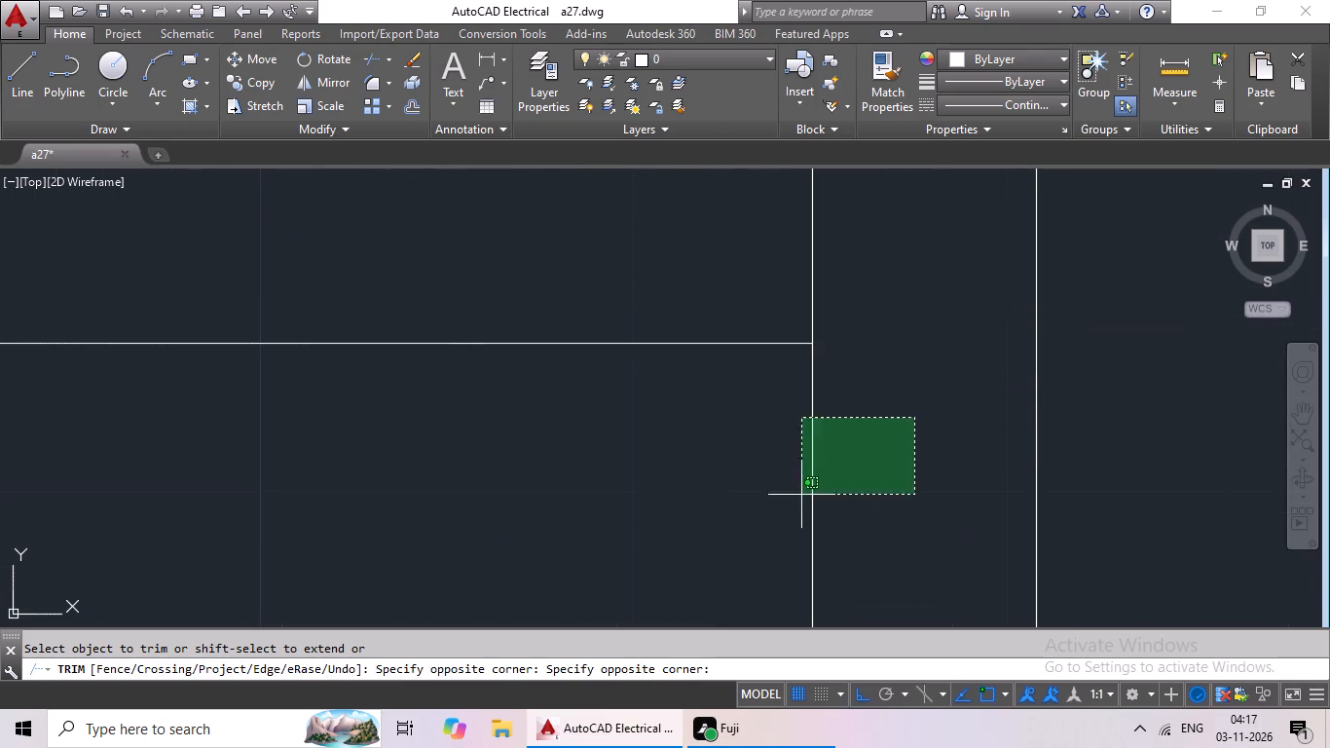
{"action": "left_click_drag", "start_coordinate": [793, 499], "coordinate": [746, 524]}
Trim the crossing lines where the first interior wall from the right meets the bottom outer wall.
{"action": "scroll", "coordinate": [794, 482], "scroll_direction": "down", "scroll_amount": 3}
{"action": "scroll", "coordinate": [421, 481], "scroll_direction": "up", "scroll_amount": 3}
{"action": "middle_click_drag", "start_coordinate": [408, 478], "coordinate": [548, 451]}
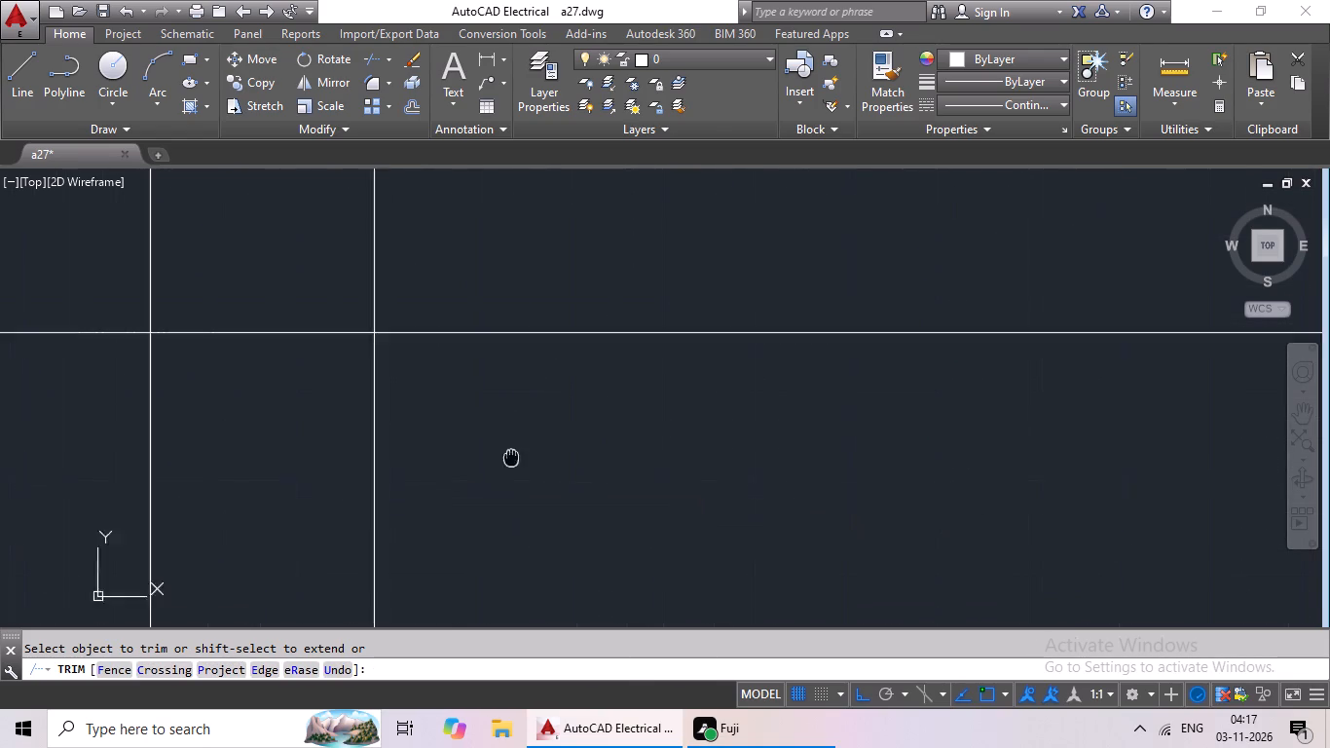
{"action": "middle_click_drag", "start_coordinate": [548, 451], "coordinate": [825, 418]}
{"action": "left_click_drag", "start_coordinate": [846, 408], "coordinate": [395, 461]}
{"action": "left_click", "coordinate": [353, 462]}
{"action": "left_click_drag", "start_coordinate": [532, 249], "coordinate": [567, 445]}
{"action": "left_click_drag", "start_coordinate": [567, 438], "coordinate": [576, 438]}
Trim the crossing lines where the second interior wall from the right meets the bottom outer wall.
{"action": "scroll", "coordinate": [733, 405], "scroll_direction": "down", "scroll_amount": 4}
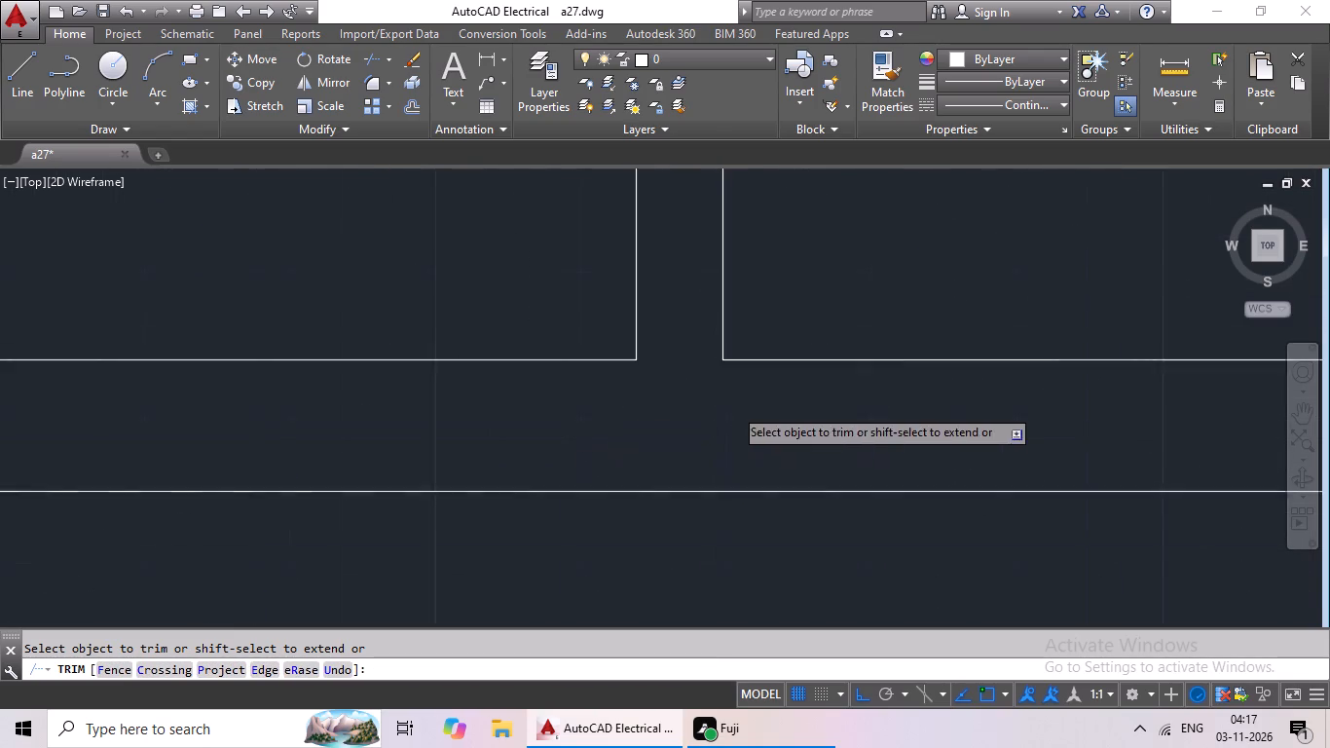
{"action": "scroll", "coordinate": [714, 439], "scroll_direction": "down", "scroll_amount": 2}
{"action": "scroll", "coordinate": [462, 431], "scroll_direction": "up", "scroll_amount": 3}
{"action": "left_click_drag", "start_coordinate": [602, 422], "coordinate": [465, 457]}
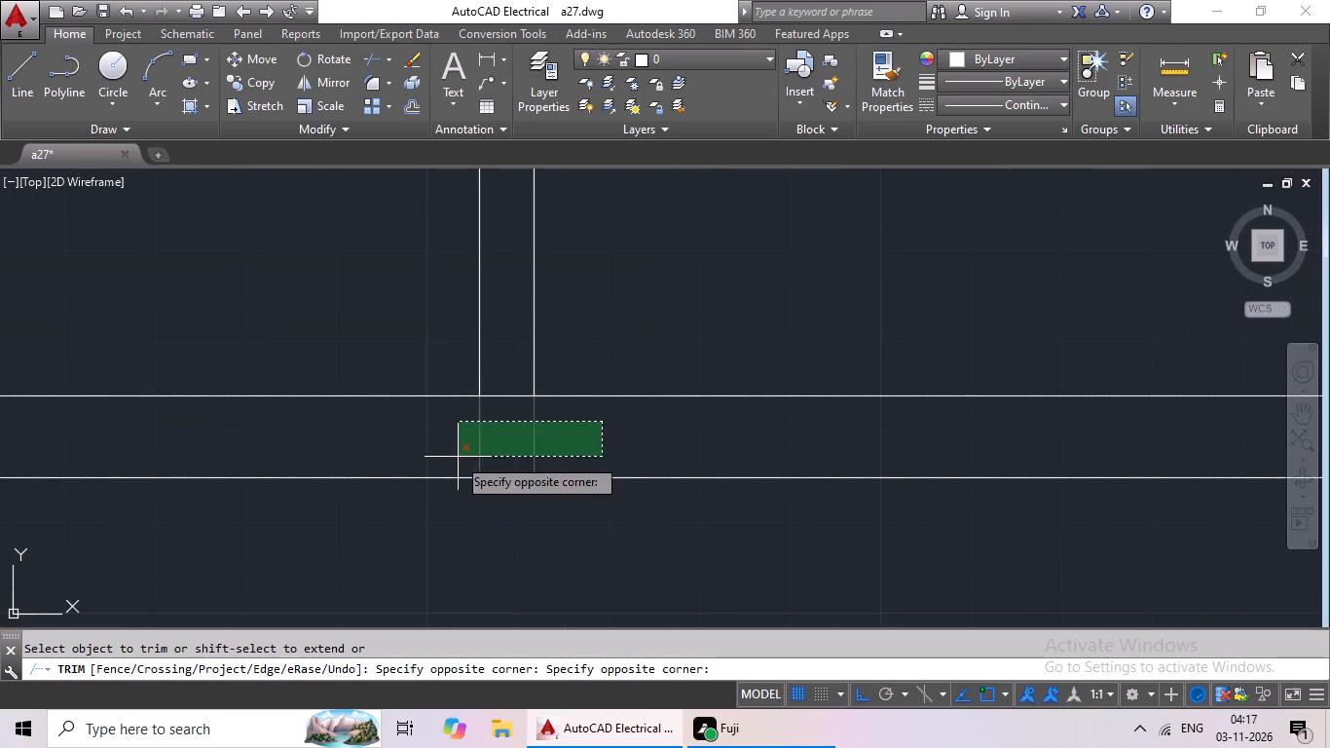
{"action": "left_click", "coordinate": [456, 457]}
{"action": "left_click_drag", "start_coordinate": [510, 364], "coordinate": [510, 438]}
{"action": "left_click", "coordinate": [510, 438]}
{"action": "scroll", "coordinate": [560, 444], "scroll_direction": "down", "scroll_amount": 2}
{"action": "scroll", "coordinate": [521, 410], "scroll_direction": "up", "scroll_amount": 2}
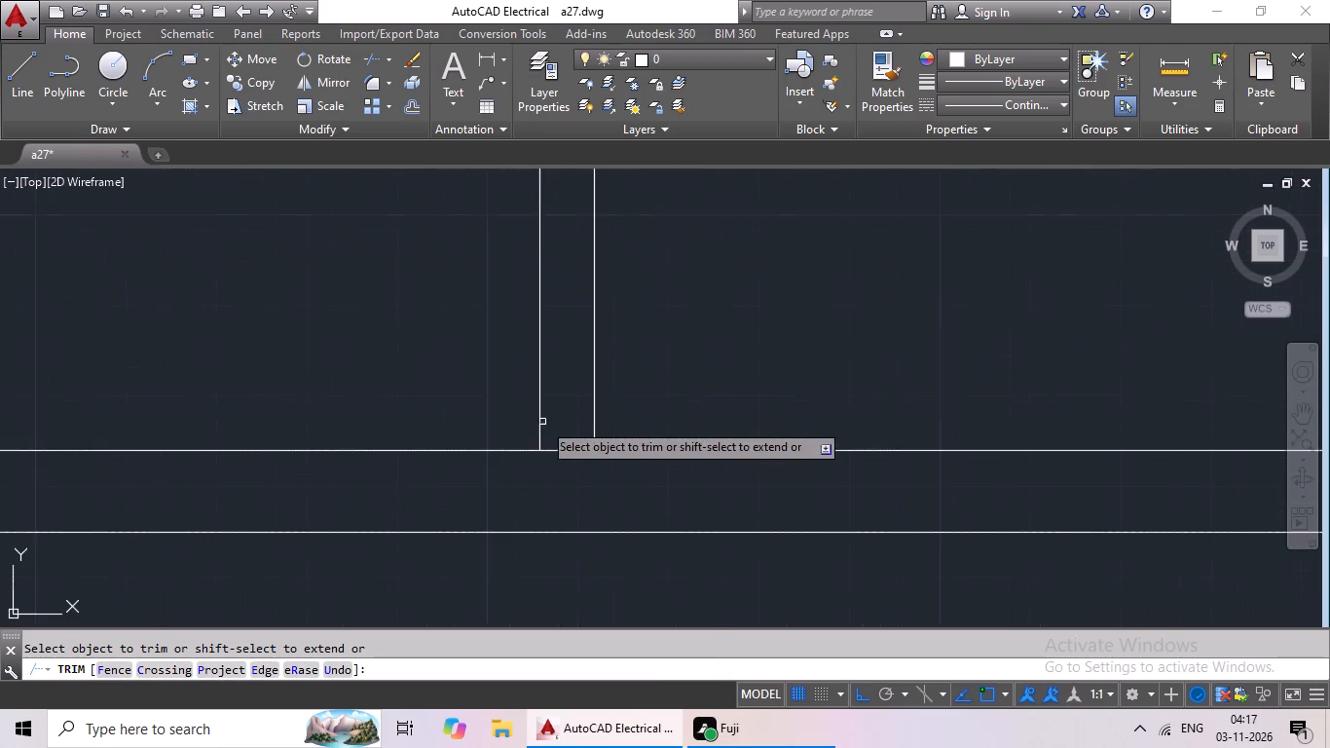
{"action": "scroll", "coordinate": [558, 442], "scroll_direction": "up", "scroll_amount": 1}
{"action": "left_click_drag", "start_coordinate": [580, 381], "coordinate": [565, 536]}
{"action": "left_click_drag", "start_coordinate": [566, 533], "coordinate": [578, 527]}
Trim the crossing lines where the central wall meets the bottom outer wall.
{"action": "scroll", "coordinate": [633, 502], "scroll_direction": "down", "scroll_amount": 4}
{"action": "middle_click_drag", "start_coordinate": [533, 529], "coordinate": [701, 496]}
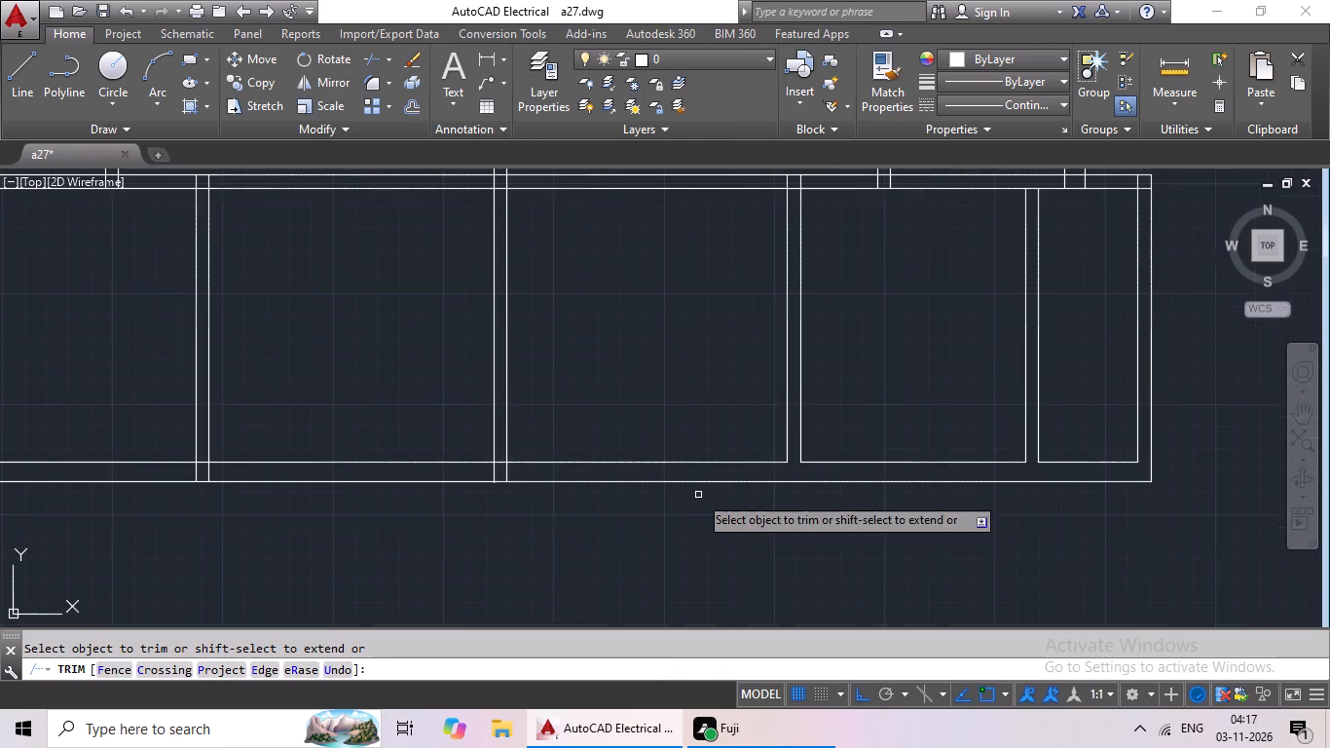
{"action": "scroll", "coordinate": [510, 487], "scroll_direction": "up", "scroll_amount": 5}
{"action": "left_click_drag", "start_coordinate": [528, 348], "coordinate": [237, 354]}
{"action": "left_click", "coordinate": [237, 354]}
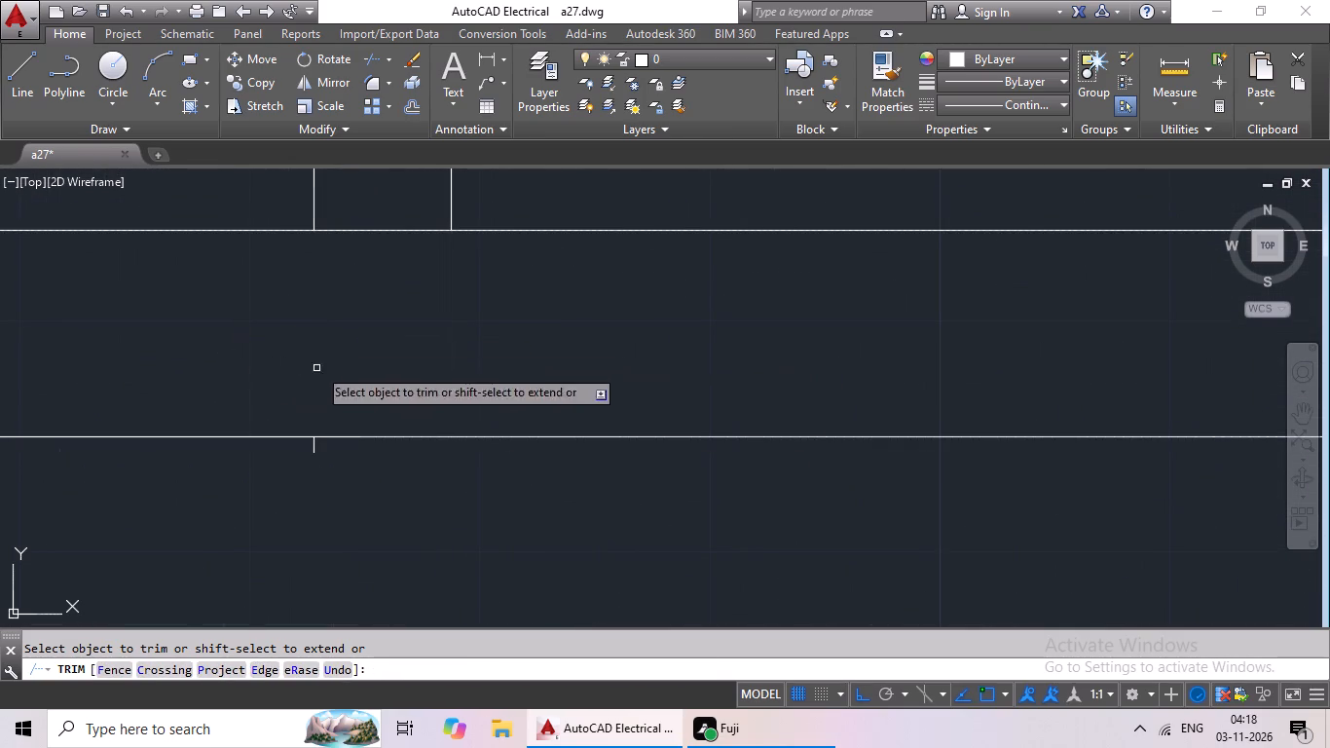
{"action": "left_click_drag", "start_coordinate": [390, 193], "coordinate": [361, 327]}
{"action": "left_click", "coordinate": [361, 321]}
{"action": "key", "text": "Escape"}
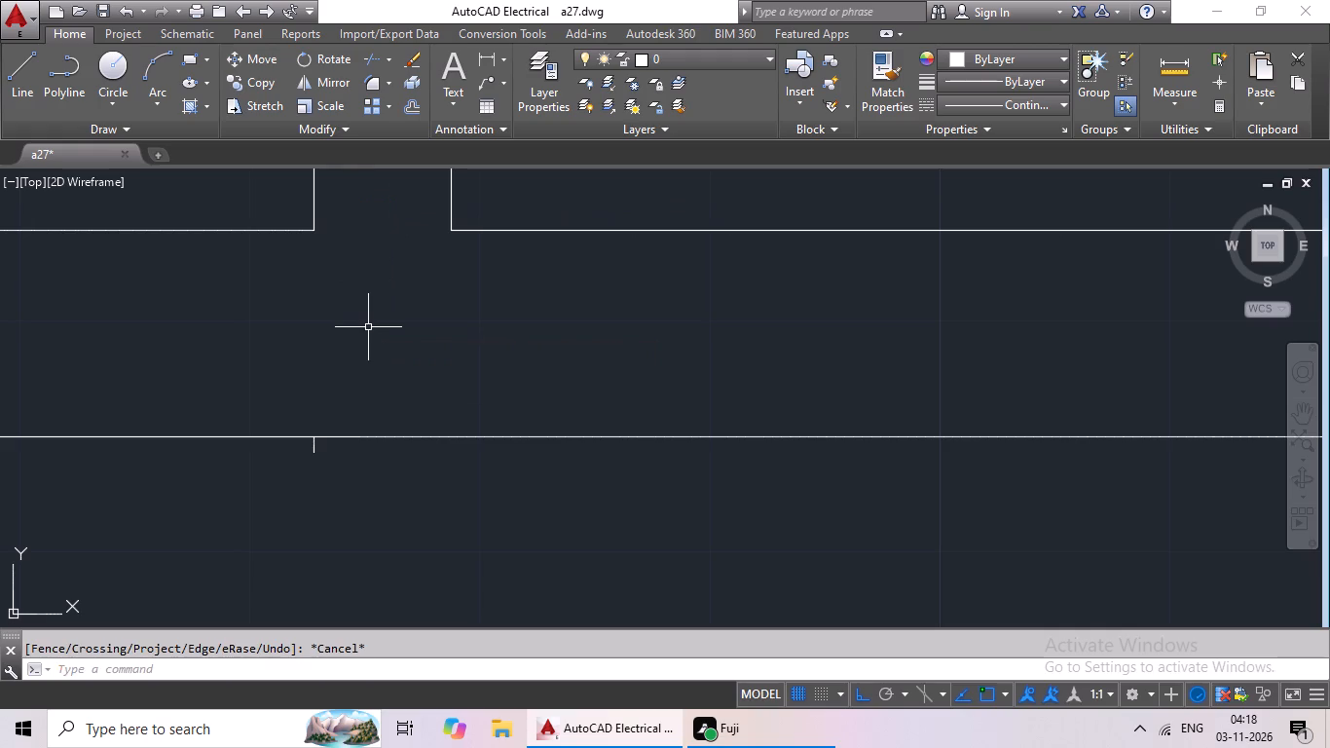
Delete the short line stub projecting below the bottom outer wall at the central wall.
{"action": "type", "text": "tr"}
{"action": "key", "text": "space"}
{"action": "key", "text": "space"}
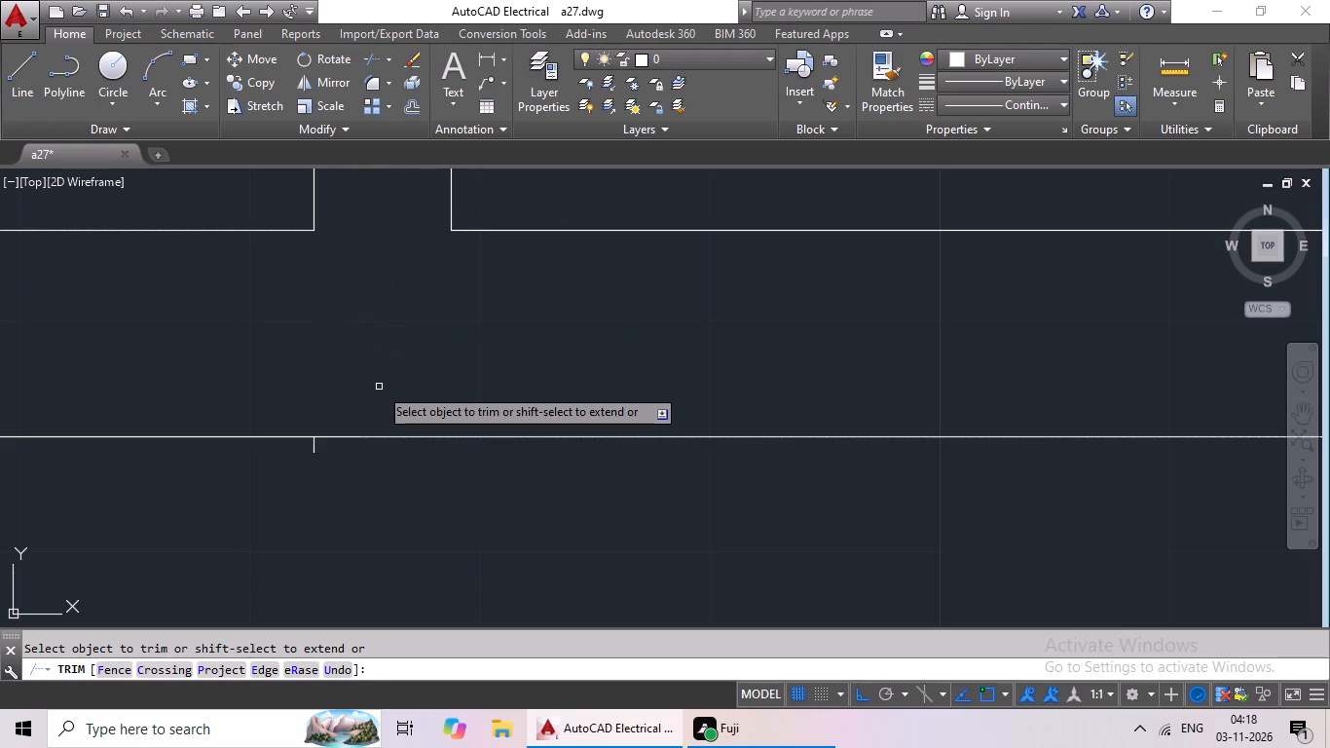
{"action": "key", "text": "Escape"}
{"action": "key", "text": "Escape"}
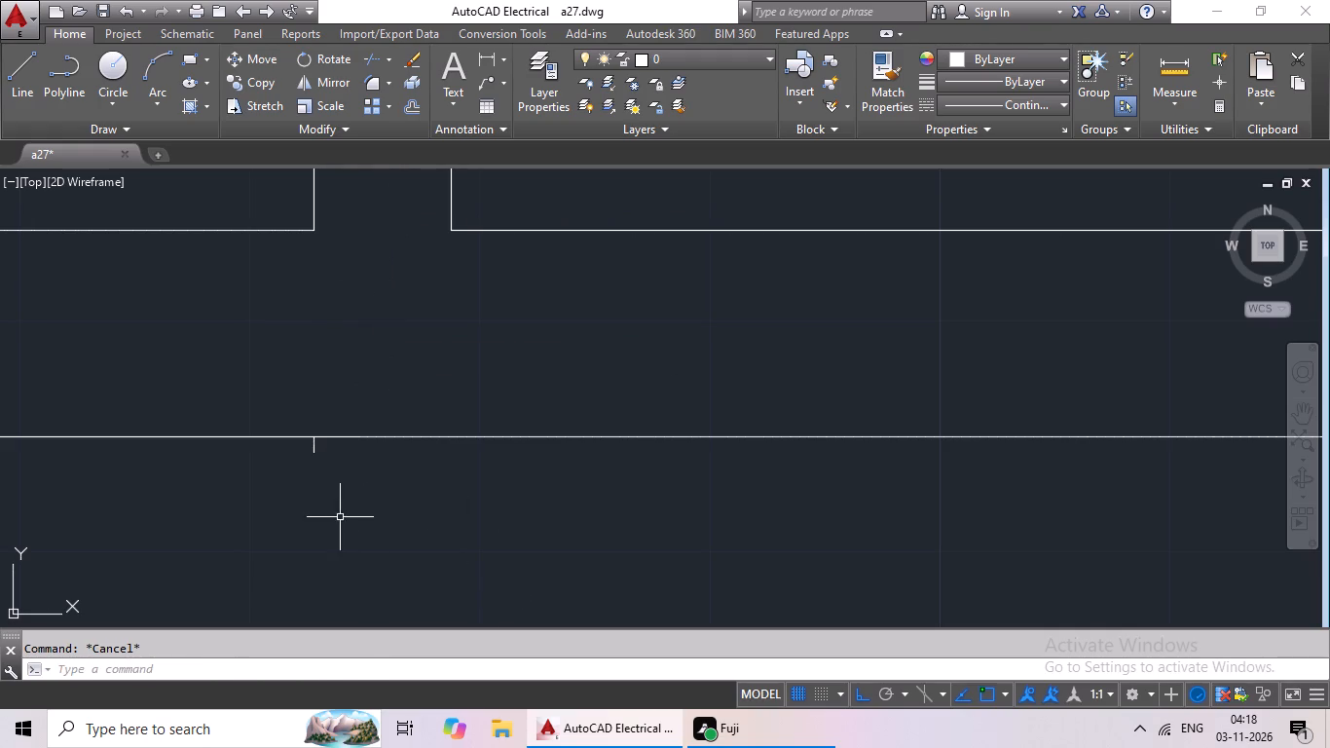
{"action": "left_click", "coordinate": [315, 450]}
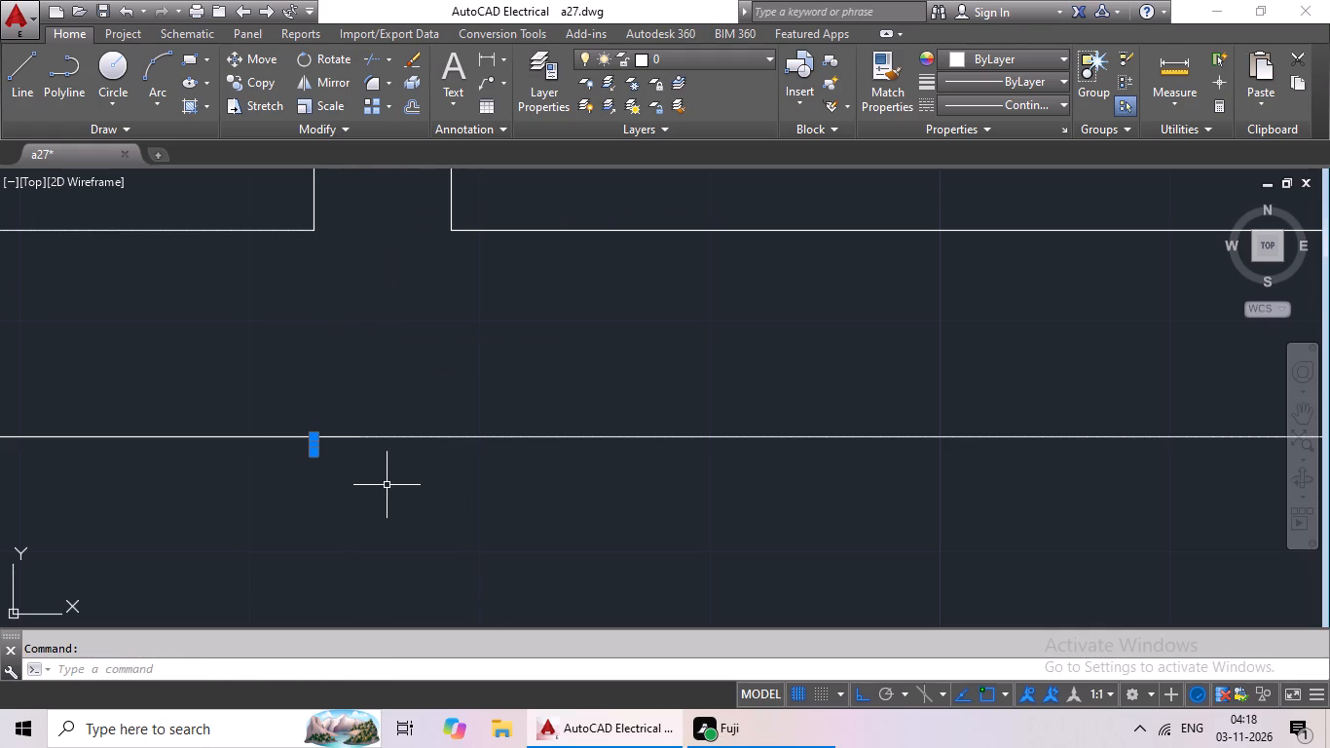
{"action": "key", "text": "Delete"}
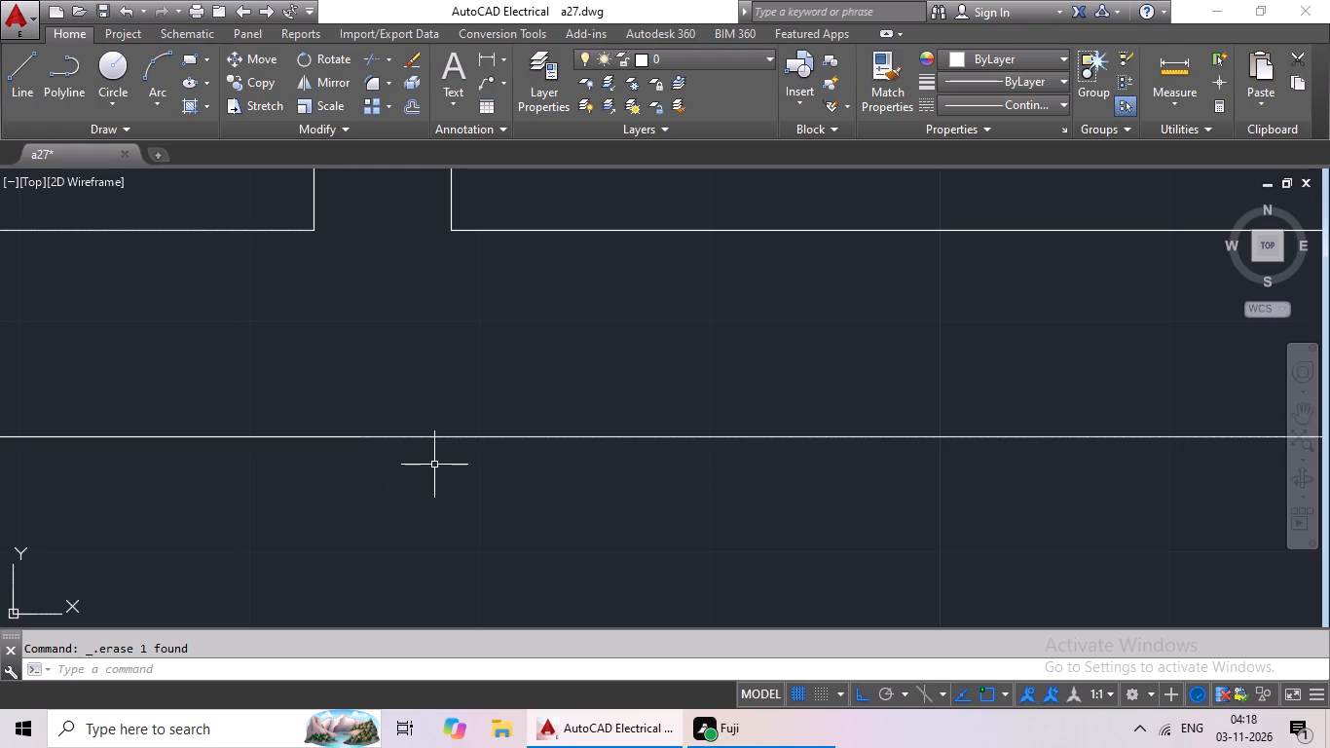
Trim the crossing lines where the first interior wall left of the central wall meets the bottom outer wall.
{"action": "key", "text": "Escape"}
{"action": "key", "text": "Escape"}
{"action": "type", "text": "tr"}
{"action": "key", "text": "space"}
{"action": "key", "text": "space"}
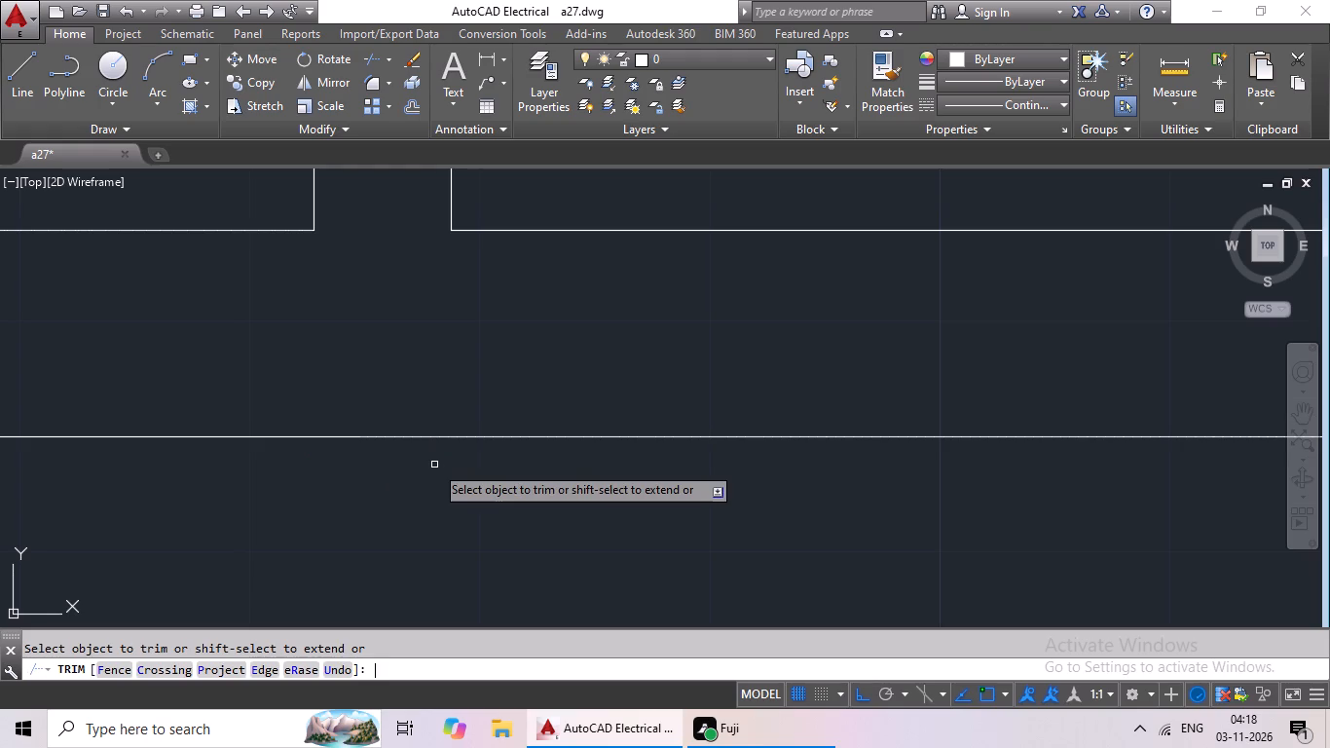
{"action": "scroll", "coordinate": [215, 288], "scroll_direction": "down", "scroll_amount": 6}
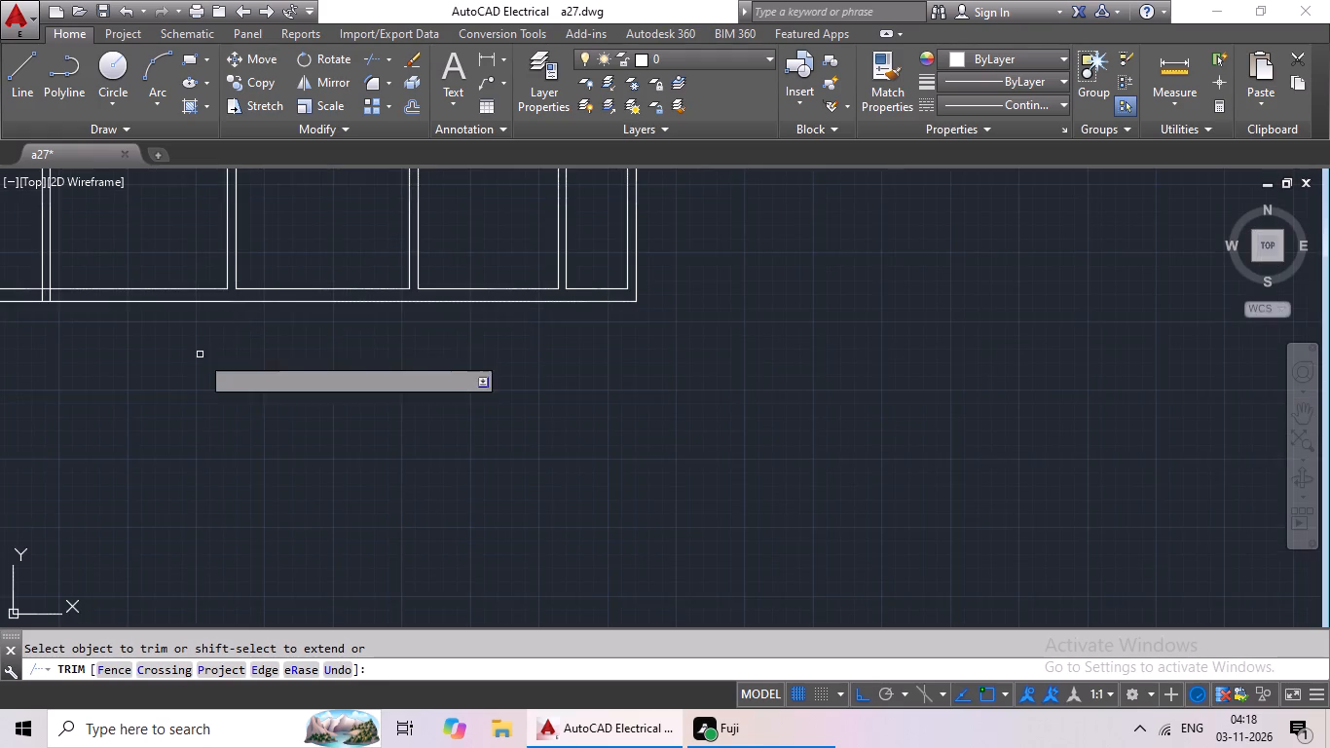
{"action": "middle_click_drag", "start_coordinate": [193, 357], "coordinate": [690, 478]}
{"action": "scroll", "coordinate": [553, 421], "scroll_direction": "up", "scroll_amount": 6}
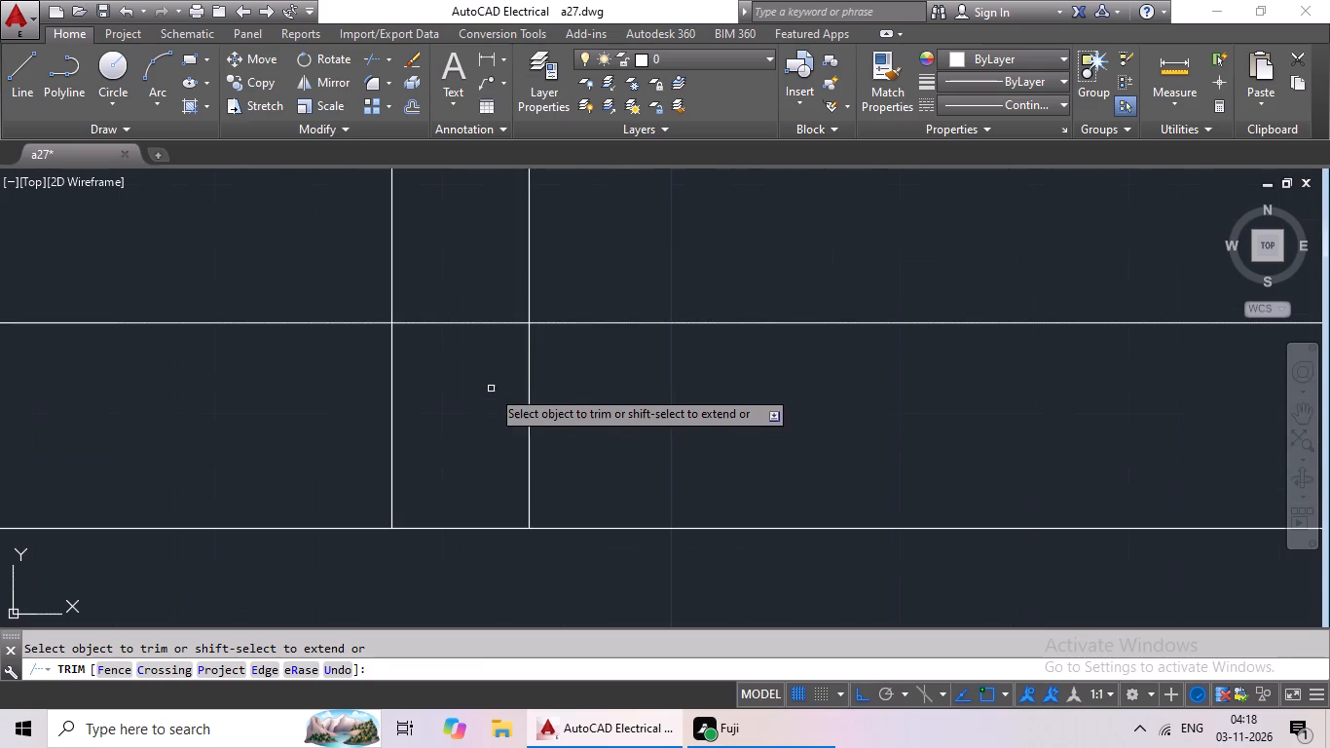
{"action": "left_click_drag", "start_coordinate": [607, 374], "coordinate": [315, 501]}
{"action": "left_click", "coordinate": [314, 501]}
{"action": "left_click_drag", "start_coordinate": [485, 288], "coordinate": [437, 407]}
{"action": "left_click", "coordinate": [437, 407]}
Trim the crossing lines where the leftmost interior wall meets the bottom outer wall.
{"action": "scroll", "coordinate": [503, 421], "scroll_direction": "down", "scroll_amount": 2}
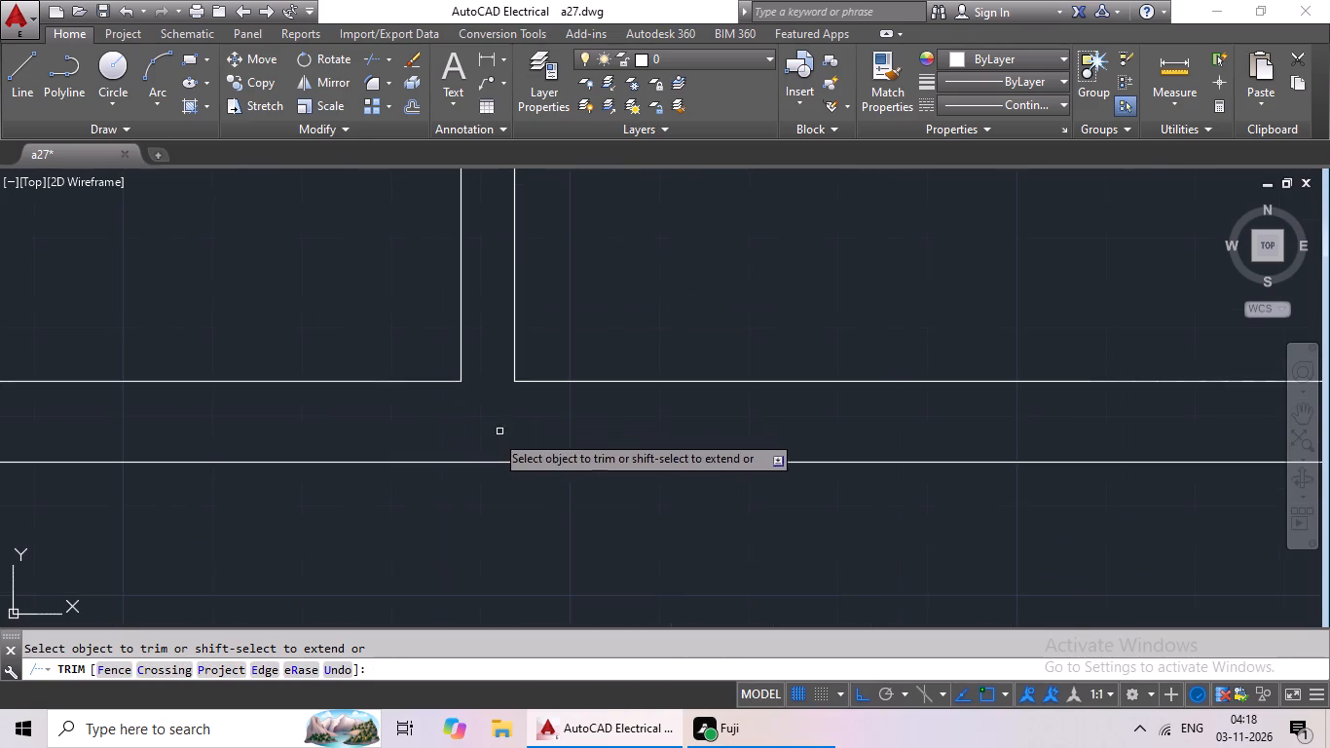
{"action": "middle_click_drag", "start_coordinate": [379, 450], "coordinate": [951, 467]}
{"action": "middle_click_drag", "start_coordinate": [288, 451], "coordinate": [963, 501]}
{"action": "scroll", "coordinate": [844, 505], "scroll_direction": "up", "scroll_amount": 2}
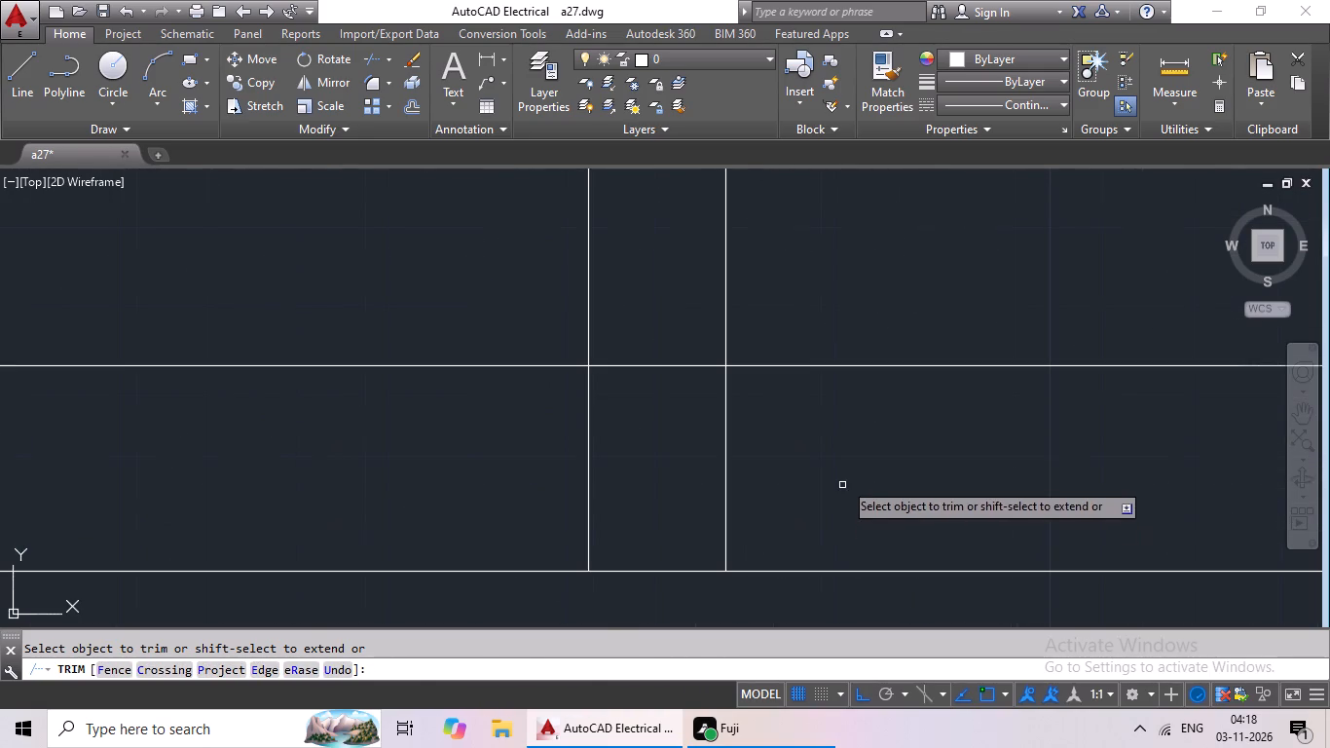
{"action": "left_click_drag", "start_coordinate": [852, 428], "coordinate": [396, 571]}
{"action": "left_click_drag", "start_coordinate": [477, 510], "coordinate": [490, 504]}
{"action": "left_click_drag", "start_coordinate": [660, 313], "coordinate": [606, 472]}
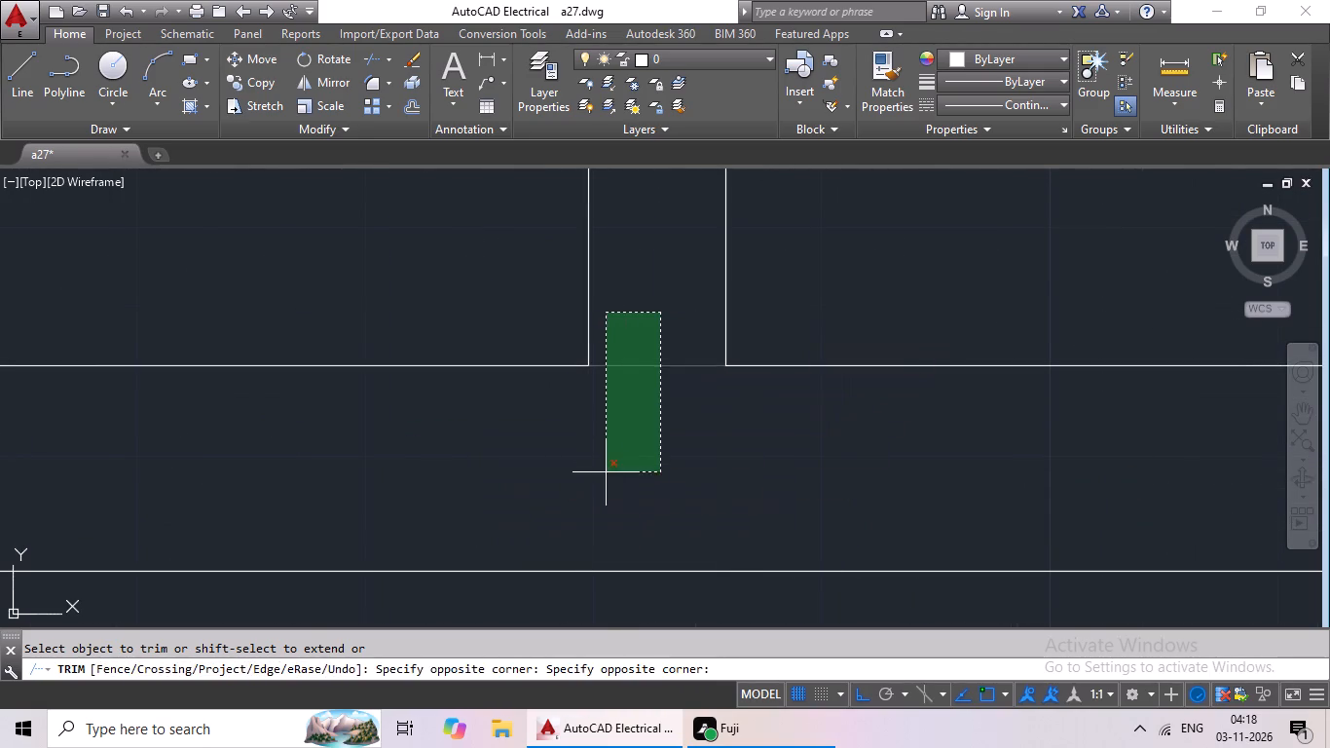
{"action": "left_click", "coordinate": [606, 472]}
Trim the overlapping inner wall lines at the new plan's bottom left outer corner.
{"action": "scroll", "coordinate": [658, 439], "scroll_direction": "down", "scroll_amount": 3}
{"action": "scroll", "coordinate": [371, 439], "scroll_direction": "up", "scroll_amount": 3}
{"action": "left_click_drag", "start_coordinate": [559, 430], "coordinate": [425, 520]}
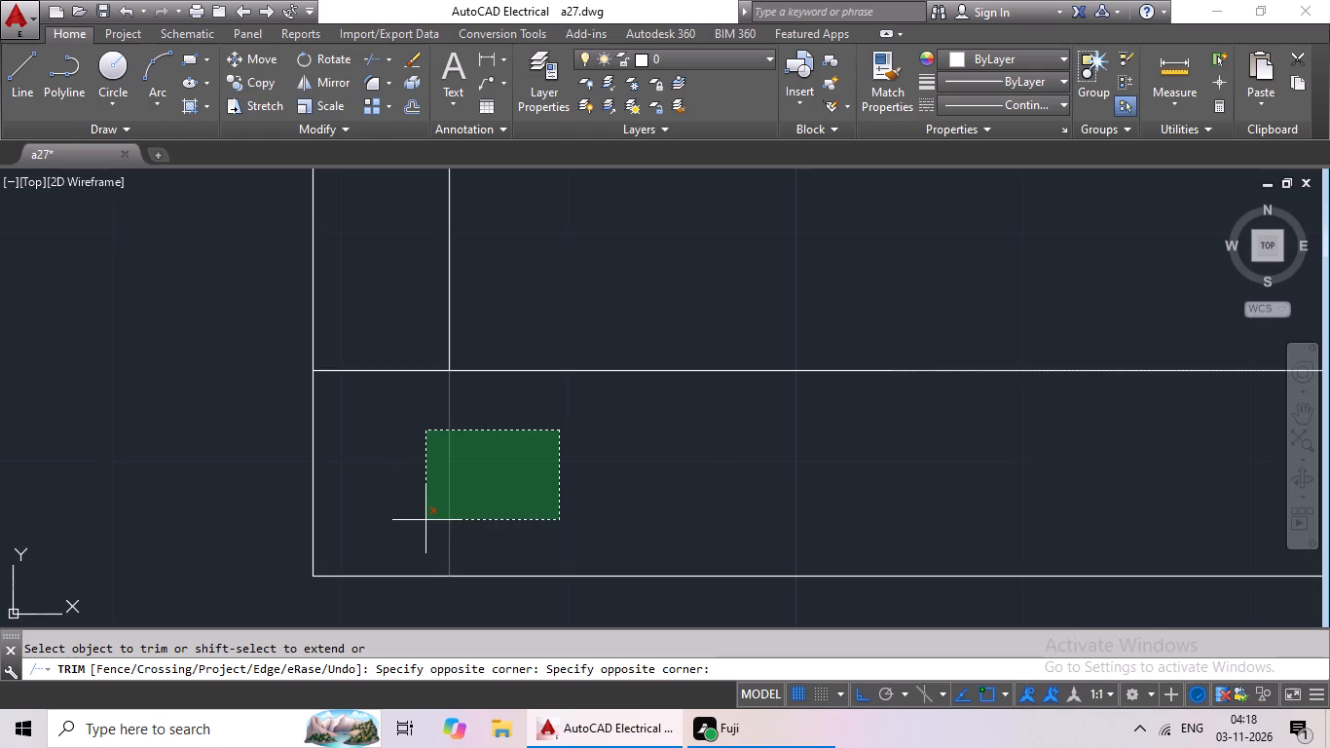
{"action": "left_click_drag", "start_coordinate": [425, 520], "coordinate": [424, 521]}
{"action": "left_click_drag", "start_coordinate": [424, 522], "coordinate": [423, 509]}
{"action": "left_click_drag", "start_coordinate": [404, 307], "coordinate": [392, 502]}
{"action": "left_click", "coordinate": [396, 488]}
{"action": "scroll", "coordinate": [490, 483], "scroll_direction": "down", "scroll_amount": 4}
{"action": "middle_click_drag", "start_coordinate": [523, 513], "coordinate": [424, 621]}
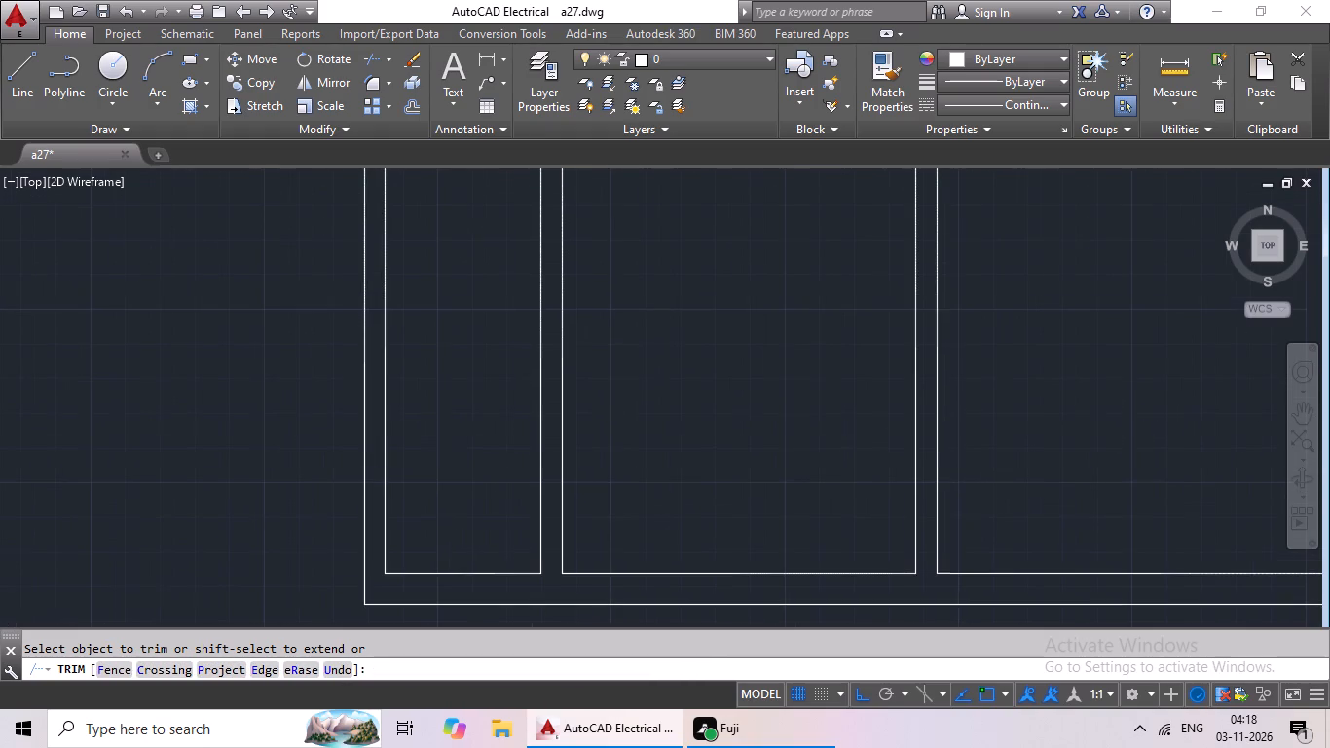
Trim the overlapping inner wall lines at the top right outer corner of the plan's bottom row of rooms.
{"action": "scroll", "coordinate": [547, 336], "scroll_direction": "down", "scroll_amount": 4}
{"action": "middle_click_drag", "start_coordinate": [558, 351], "coordinate": [374, 406]}
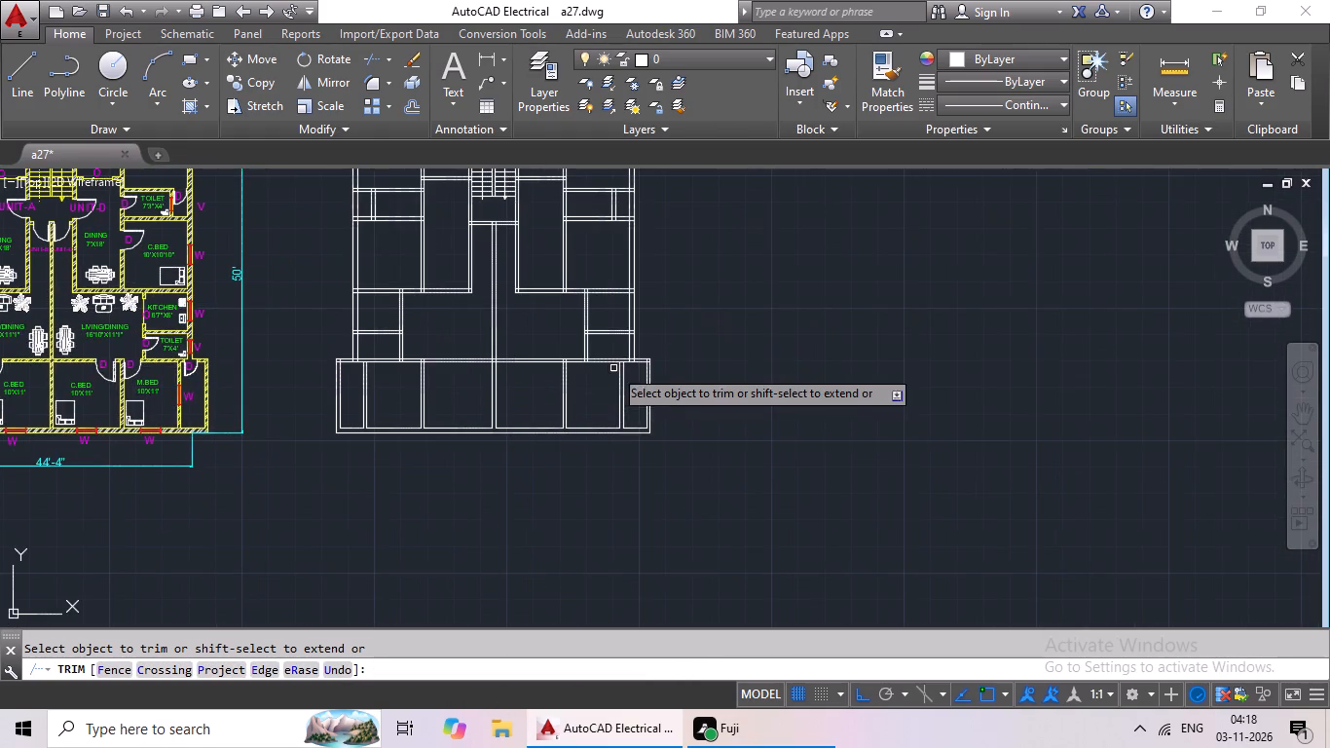
{"action": "scroll", "coordinate": [660, 369], "scroll_direction": "up", "scroll_amount": 7}
{"action": "scroll", "coordinate": [576, 318], "scroll_direction": "up", "scroll_amount": 2}
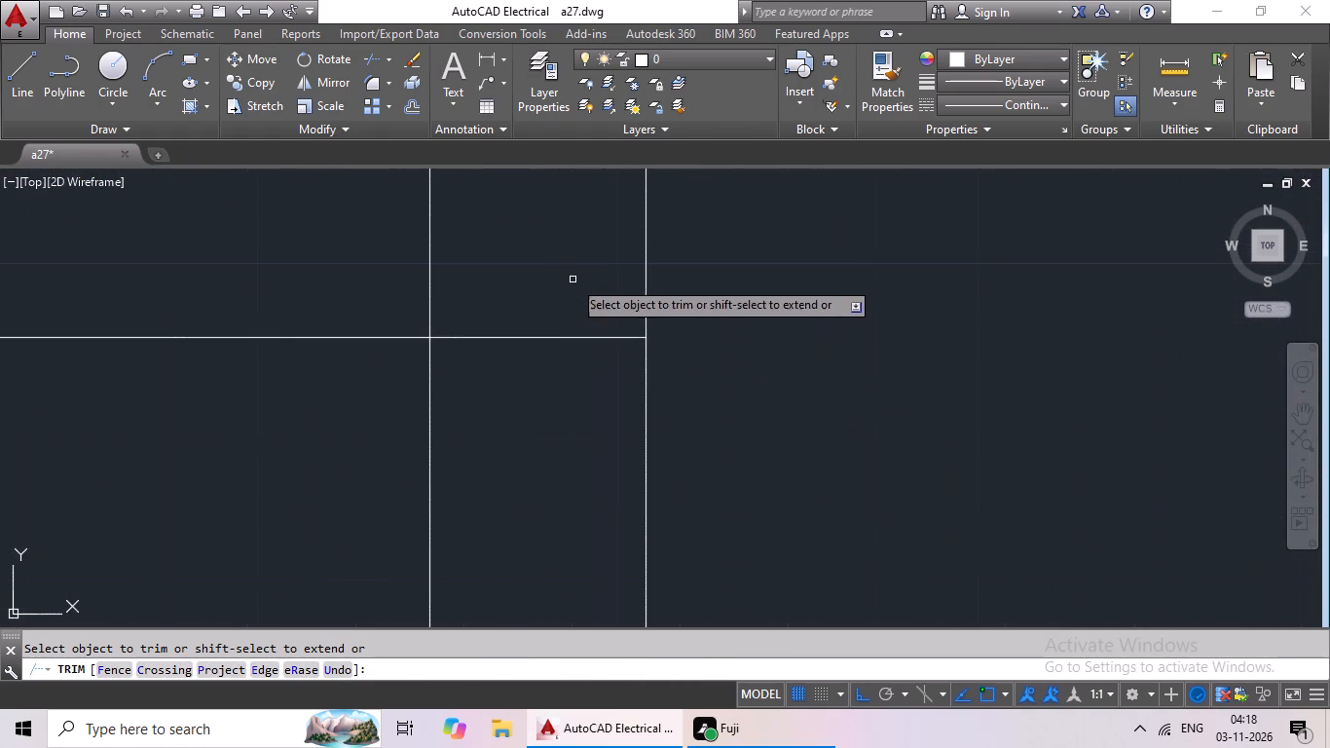
{"action": "left_click_drag", "start_coordinate": [572, 280], "coordinate": [535, 388]}
{"action": "left_click_drag", "start_coordinate": [534, 388], "coordinate": [538, 367]}
{"action": "left_click_drag", "start_coordinate": [552, 257], "coordinate": [366, 262]}
{"action": "left_click_drag", "start_coordinate": [366, 262], "coordinate": [383, 266]}
Trim the crossing lines where the plan's upper right outer wall meets the top wall of the bottom room row.
{"action": "scroll", "coordinate": [472, 280], "scroll_direction": "down", "scroll_amount": 4}
{"action": "middle_click_drag", "start_coordinate": [395, 332], "coordinate": [612, 376]}
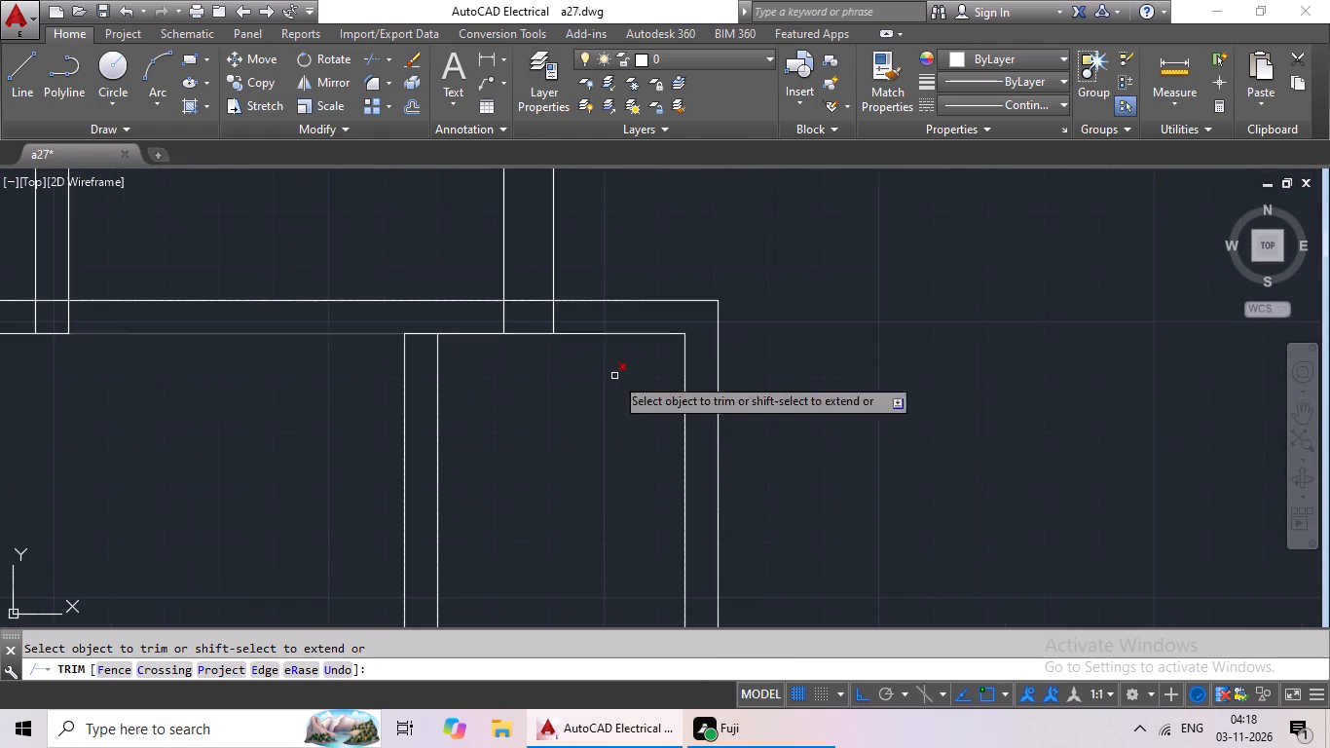
{"action": "scroll", "coordinate": [542, 306], "scroll_direction": "up", "scroll_amount": 3}
{"action": "left_click_drag", "start_coordinate": [706, 312], "coordinate": [314, 365]}
{"action": "left_click", "coordinate": [306, 367]}
{"action": "left_click_drag", "start_coordinate": [476, 243], "coordinate": [428, 344]}
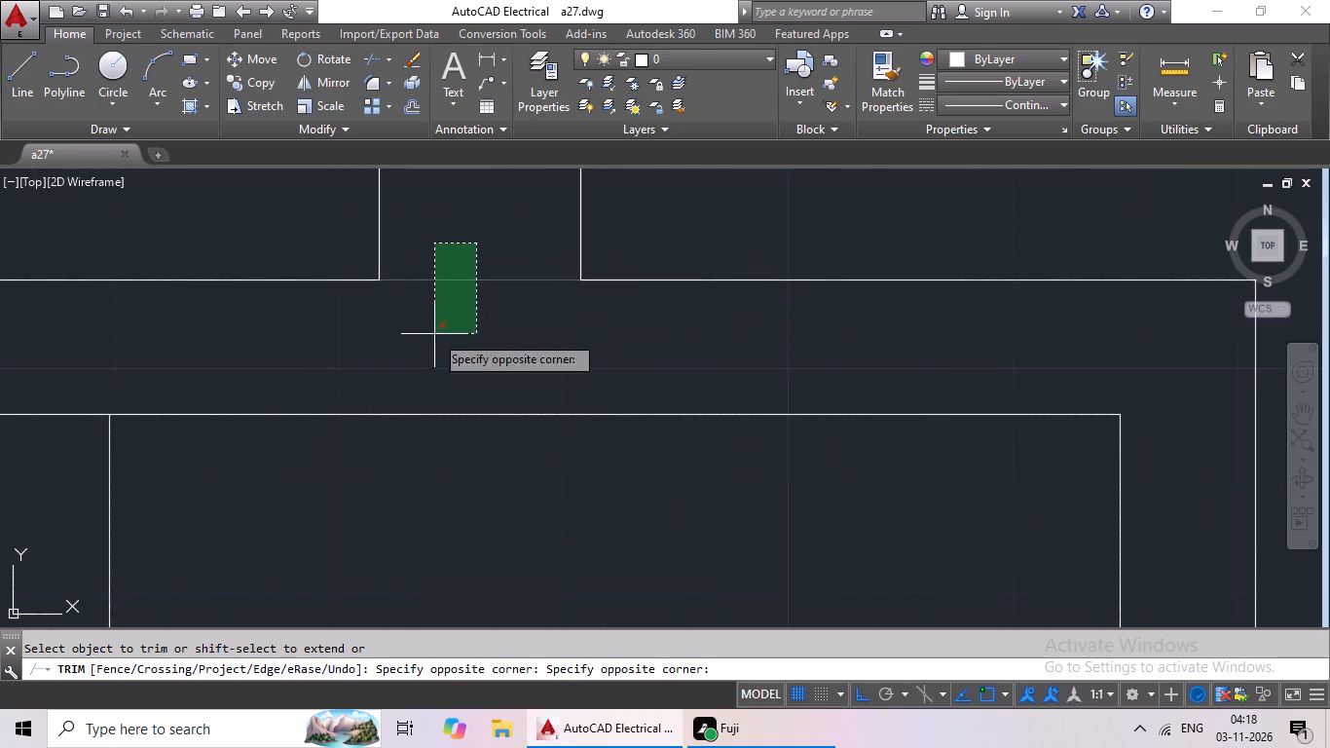
{"action": "left_click_drag", "start_coordinate": [434, 334], "coordinate": [457, 332]}
Trim the line across the rightmost interior wall where it meets the bottom room row's top wall.
{"action": "scroll", "coordinate": [522, 333], "scroll_direction": "down", "scroll_amount": 3}
{"action": "scroll", "coordinate": [417, 356], "scroll_direction": "up", "scroll_amount": 3}
{"action": "left_click_drag", "start_coordinate": [399, 312], "coordinate": [379, 435]}
{"action": "left_click_drag", "start_coordinate": [379, 432], "coordinate": [404, 429]}
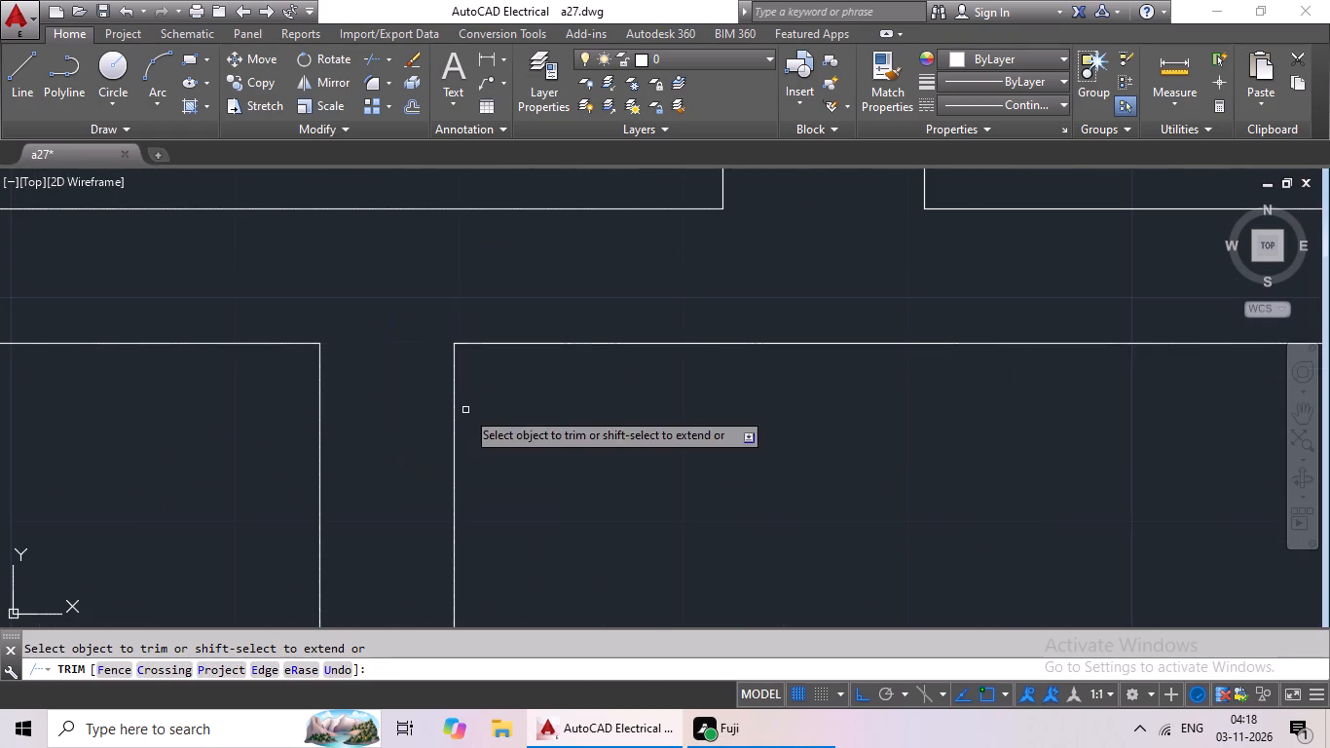
Trim the crossing lines where the right toilet's inner side wall meets the bottom room row's top wall.
{"action": "scroll", "coordinate": [468, 410], "scroll_direction": "down", "scroll_amount": 4}
{"action": "middle_click_drag", "start_coordinate": [333, 427], "coordinate": [570, 423]}
{"action": "scroll", "coordinate": [485, 390], "scroll_direction": "up", "scroll_amount": 4}
{"action": "left_click_drag", "start_coordinate": [579, 358], "coordinate": [314, 390]}
{"action": "left_click_drag", "start_coordinate": [312, 391], "coordinate": [320, 390]}
{"action": "left_click_drag", "start_coordinate": [426, 271], "coordinate": [422, 395]}
{"action": "left_click_drag", "start_coordinate": [425, 386], "coordinate": [480, 393]}
Trim the crossing lines where the first interior wall right of the central wall meets the bottom room row's top wall.
{"action": "scroll", "coordinate": [535, 392], "scroll_direction": "down", "scroll_amount": 2}
{"action": "middle_click_drag", "start_coordinate": [441, 464], "coordinate": [757, 464]}
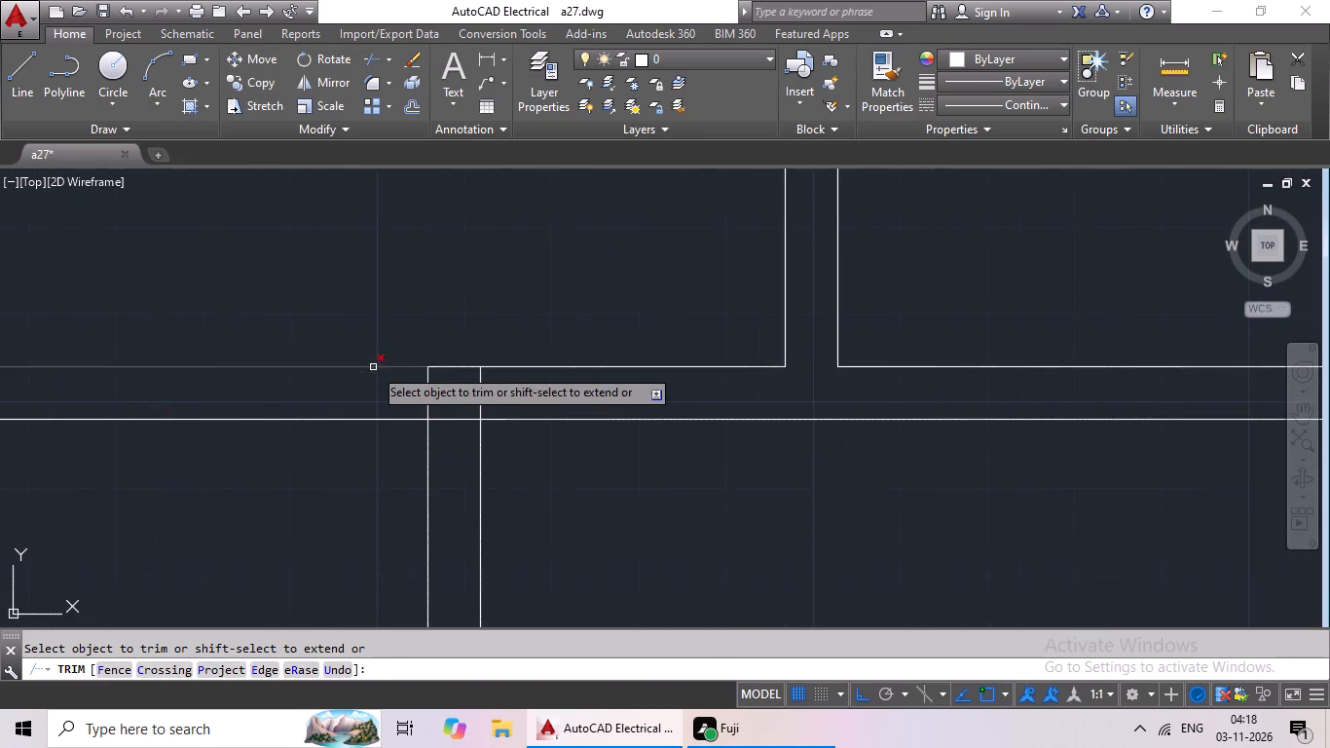
{"action": "scroll", "coordinate": [373, 367], "scroll_direction": "up", "scroll_amount": 2}
{"action": "scroll", "coordinate": [469, 408], "scroll_direction": "up", "scroll_amount": 2}
{"action": "scroll", "coordinate": [935, 468], "scroll_direction": "down", "scroll_amount": 1}
{"action": "left_click_drag", "start_coordinate": [1018, 447], "coordinate": [646, 510]}
{"action": "left_click", "coordinate": [645, 510]}
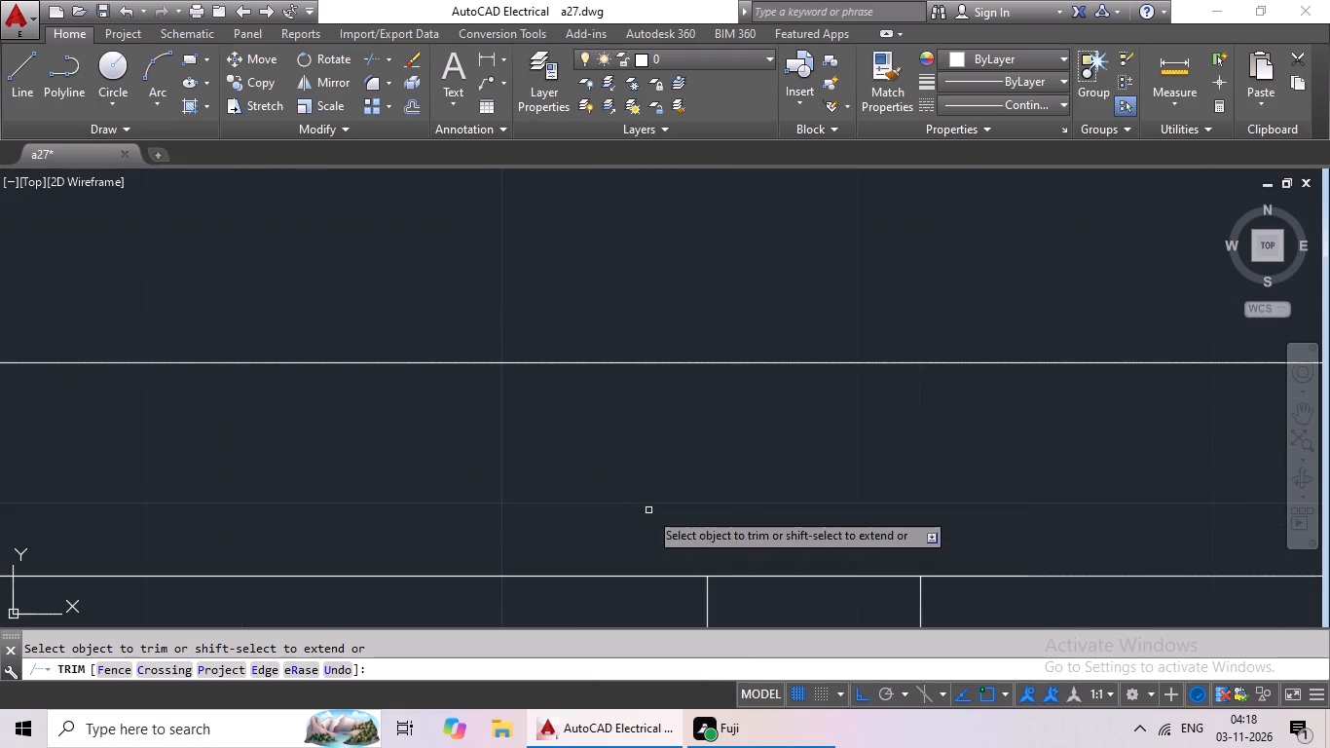
{"action": "scroll", "coordinate": [784, 514], "scroll_direction": "down", "scroll_amount": 1}
{"action": "middle_click_drag", "start_coordinate": [785, 514], "coordinate": [472, 352]}
{"action": "left_click_drag", "start_coordinate": [498, 354], "coordinate": [482, 498]}
{"action": "left_click_drag", "start_coordinate": [485, 483], "coordinate": [514, 477]}
Trim the crossing lines where the central wall passes through the bottom room row's top wall.
{"action": "scroll", "coordinate": [594, 454], "scroll_direction": "down", "scroll_amount": 4}
{"action": "middle_click_drag", "start_coordinate": [412, 479], "coordinate": [557, 446]}
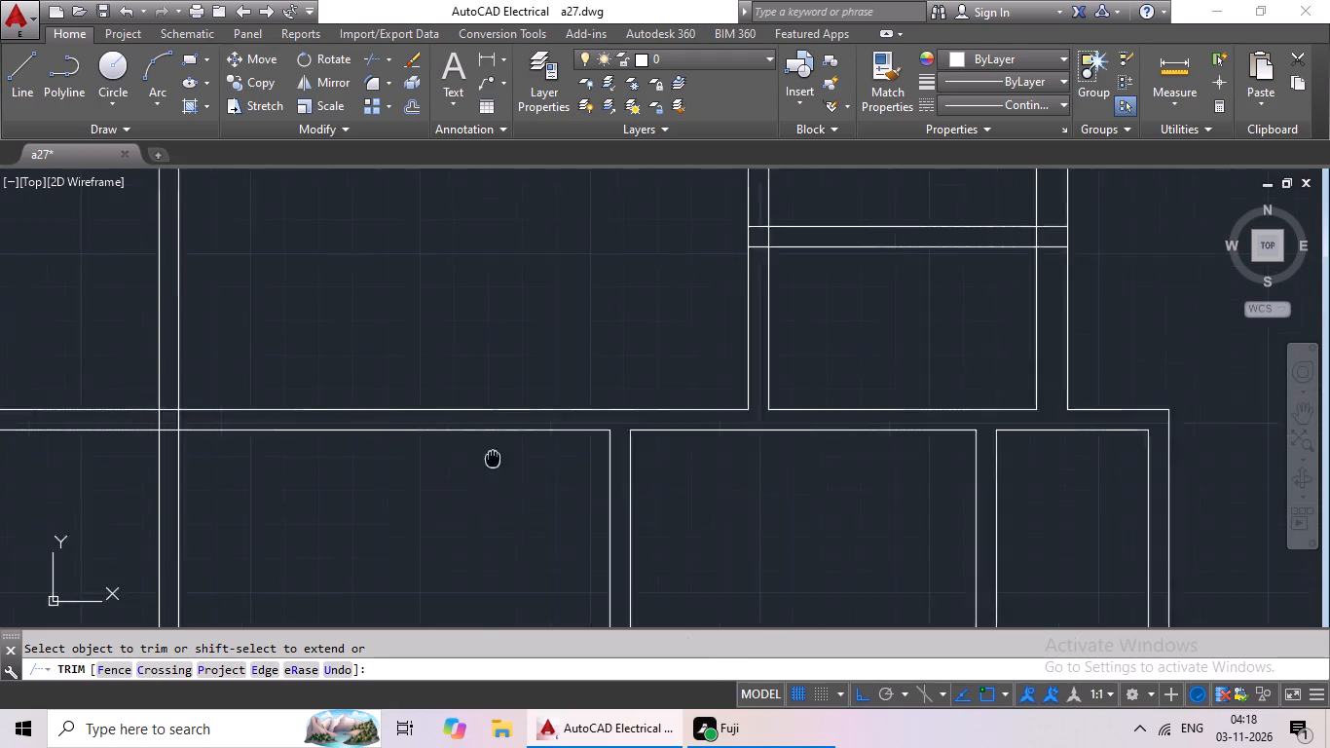
{"action": "middle_click_drag", "start_coordinate": [557, 446], "coordinate": [628, 434]}
{"action": "scroll", "coordinate": [348, 398], "scroll_direction": "up", "scroll_amount": 4}
{"action": "left_click_drag", "start_coordinate": [475, 329], "coordinate": [124, 325]}
{"action": "left_click_drag", "start_coordinate": [124, 325], "coordinate": [148, 329]}
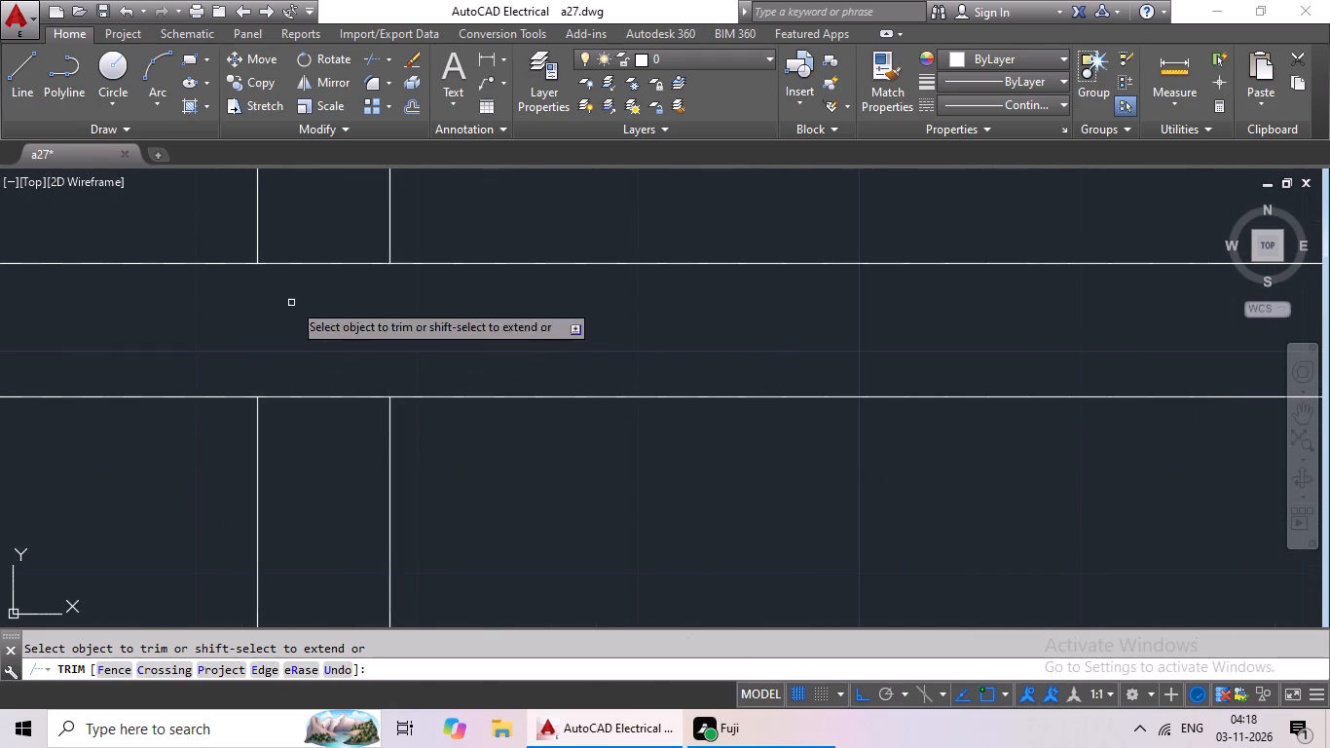
{"action": "left_click_drag", "start_coordinate": [325, 231], "coordinate": [290, 463]}
{"action": "left_click_drag", "start_coordinate": [291, 458], "coordinate": [305, 453]}
Trim the crossing lines where the first interior wall left of the central wall meets the bottom room row's top wall.
{"action": "scroll", "coordinate": [403, 444], "scroll_direction": "down", "scroll_amount": 4}
{"action": "middle_click_drag", "start_coordinate": [224, 463], "coordinate": [507, 415]}
{"action": "scroll", "coordinate": [649, 402], "scroll_direction": "down", "scroll_amount": 1}
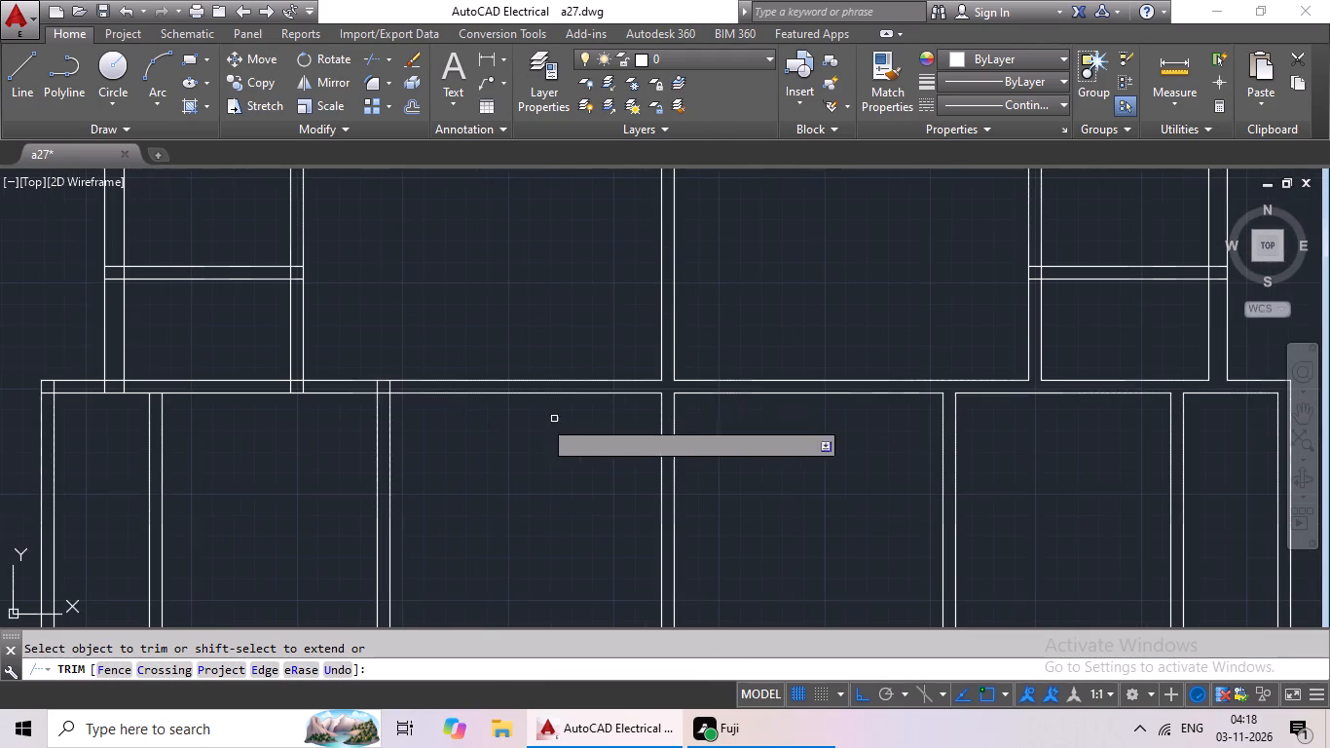
{"action": "scroll", "coordinate": [386, 384], "scroll_direction": "up", "scroll_amount": 4}
{"action": "left_click_drag", "start_coordinate": [493, 375], "coordinate": [320, 411]}
{"action": "left_click", "coordinate": [311, 412]}
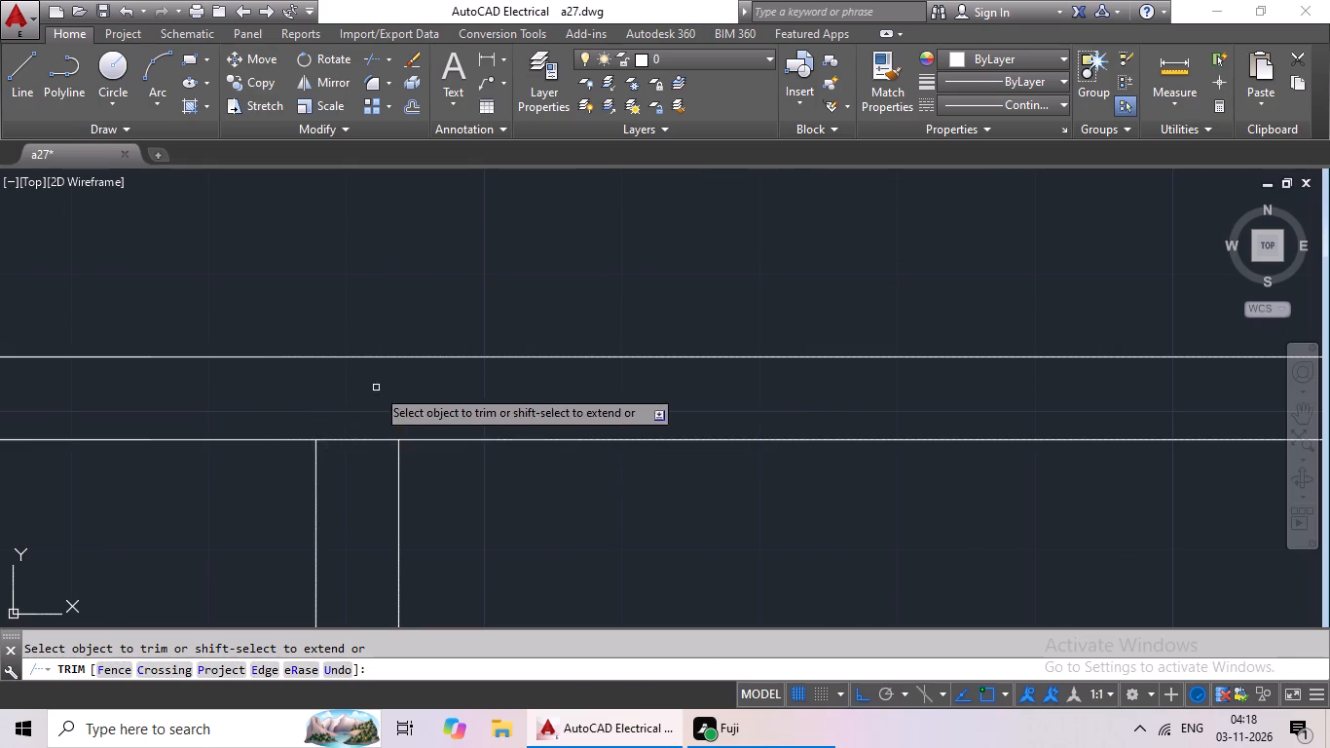
{"action": "left_click_drag", "start_coordinate": [376, 396], "coordinate": [348, 504]}
{"action": "left_click_drag", "start_coordinate": [349, 503], "coordinate": [394, 494]}
Trim the crossing lines where the left toilet's inner side wall meets the bottom room row's top wall.
{"action": "scroll", "coordinate": [498, 489], "scroll_direction": "down", "scroll_amount": 4}
{"action": "middle_click_drag", "start_coordinate": [361, 513], "coordinate": [499, 487]}
{"action": "scroll", "coordinate": [536, 454], "scroll_direction": "up", "scroll_amount": 5}
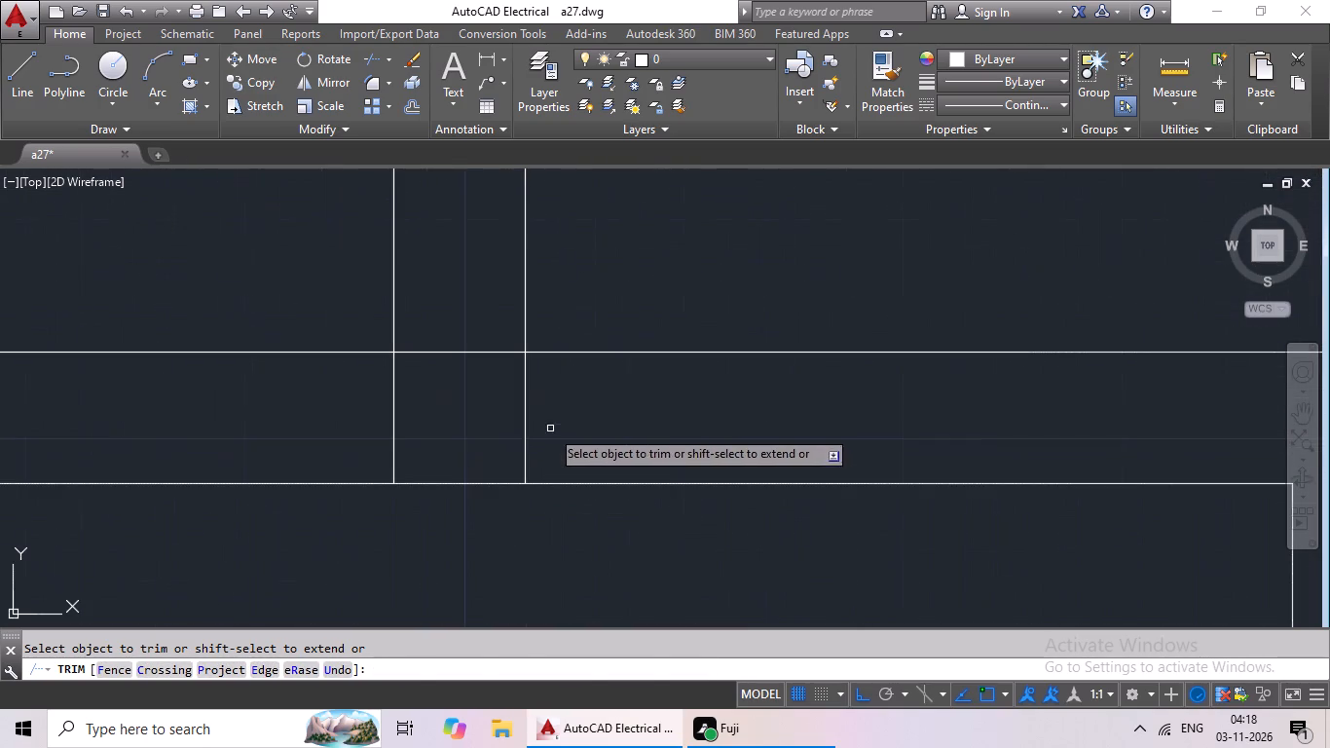
{"action": "left_click_drag", "start_coordinate": [566, 389], "coordinate": [258, 403]}
{"action": "left_click_drag", "start_coordinate": [258, 403], "coordinate": [303, 404]}
{"action": "left_click_drag", "start_coordinate": [429, 326], "coordinate": [410, 431]}
{"action": "left_click", "coordinate": [410, 431]}
Trim the line across the leftmost interior wall where it meets the bottom room row's top wall.
{"action": "scroll", "coordinate": [482, 421], "scroll_direction": "down", "scroll_amount": 4}
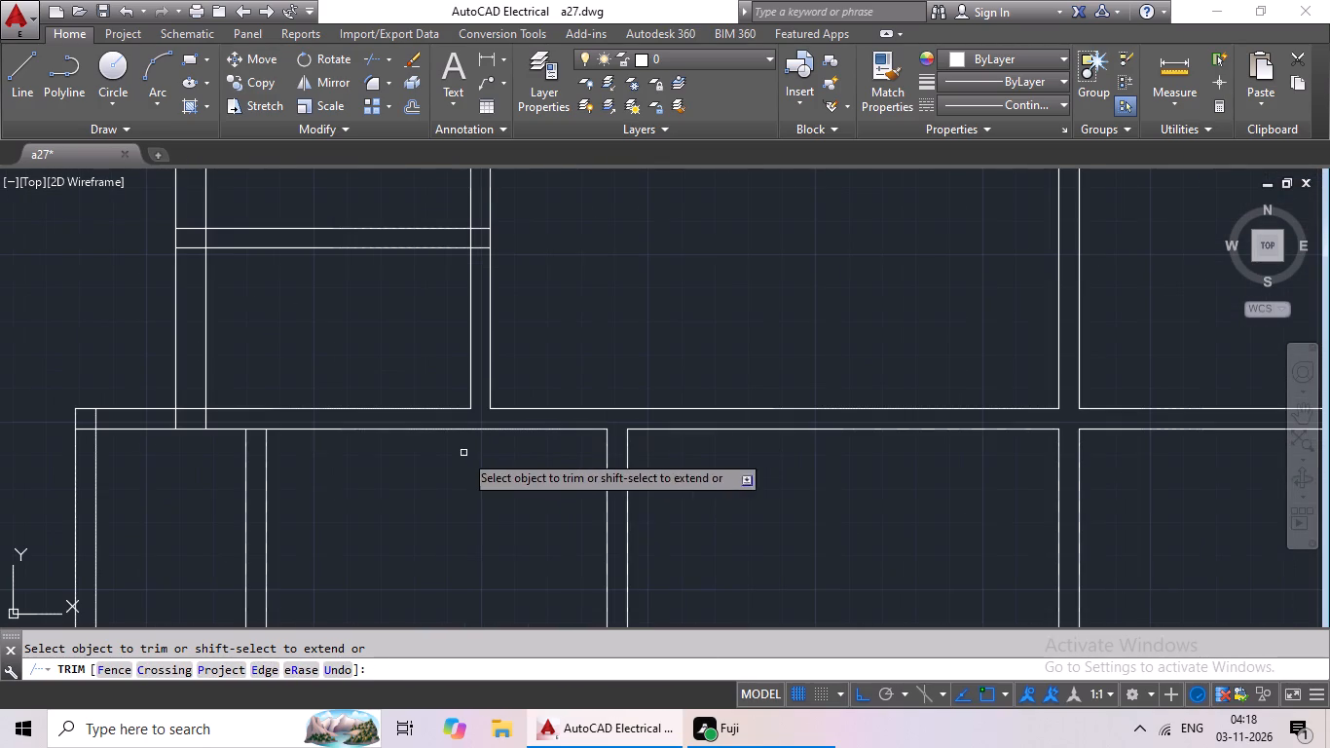
{"action": "scroll", "coordinate": [247, 442], "scroll_direction": "up", "scroll_amount": 3}
{"action": "left_click_drag", "start_coordinate": [271, 378], "coordinate": [265, 434]}
{"action": "left_click_drag", "start_coordinate": [266, 431], "coordinate": [279, 431]}
Trim the crossing lines where the plan's upper left outer wall meets the bottom room row's top wall.
{"action": "scroll", "coordinate": [385, 429], "scroll_direction": "down", "scroll_amount": 4}
{"action": "middle_click_drag", "start_coordinate": [489, 489], "coordinate": [325, 489]}
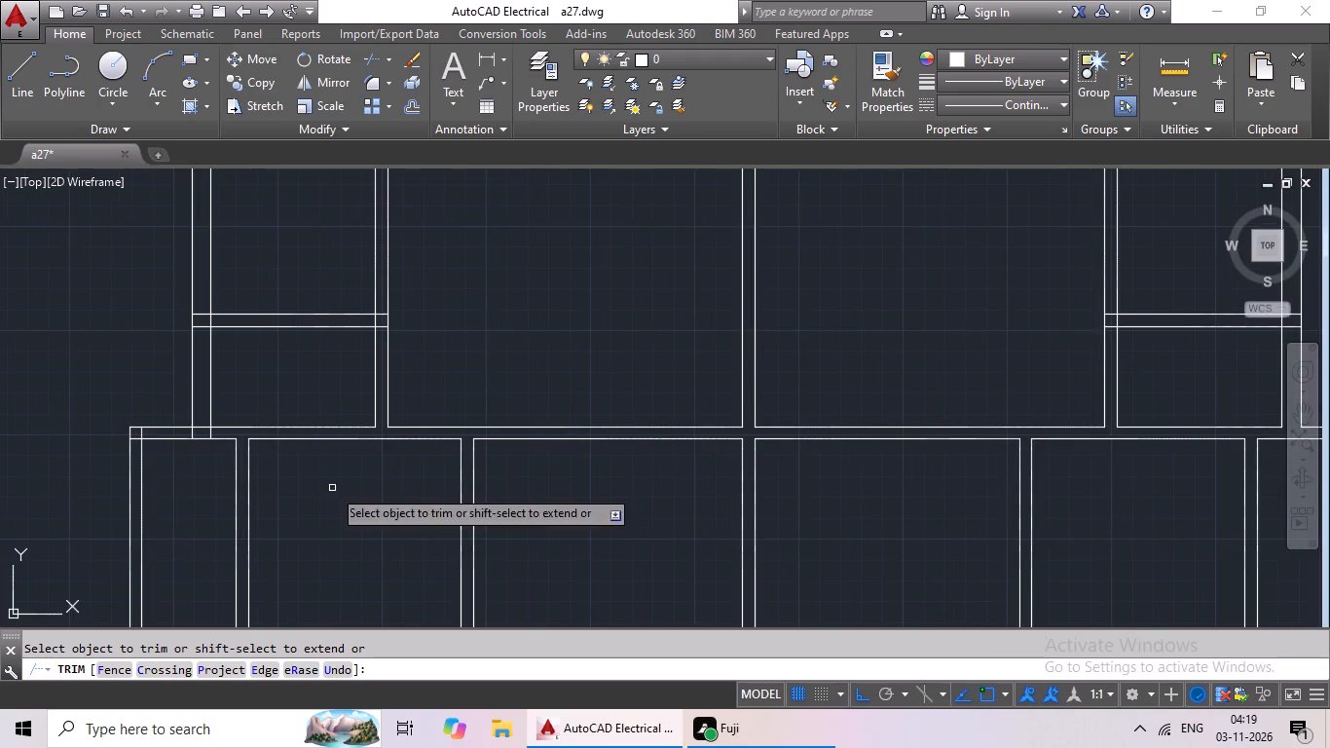
{"action": "middle_click_drag", "start_coordinate": [333, 488], "coordinate": [672, 486]}
{"action": "scroll", "coordinate": [536, 436], "scroll_direction": "up", "scroll_amount": 4}
{"action": "left_click_drag", "start_coordinate": [642, 387], "coordinate": [430, 434]}
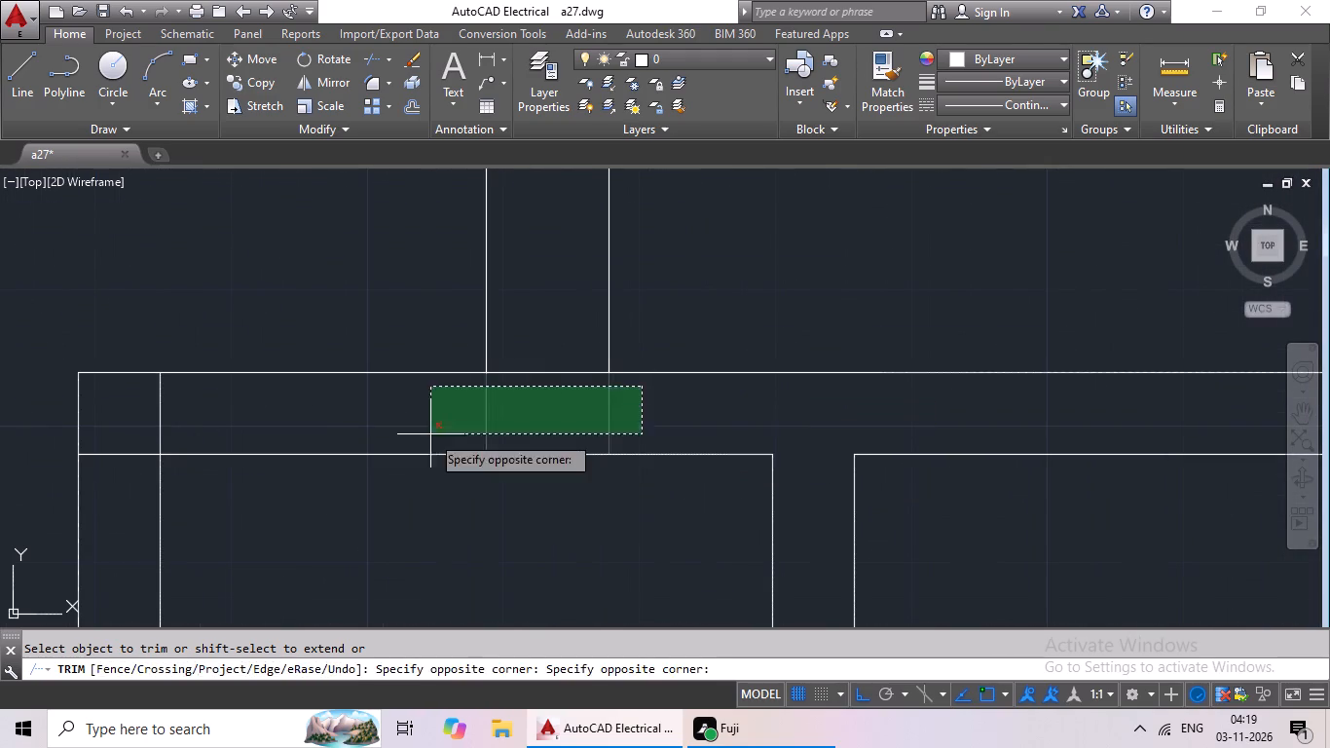
{"action": "left_click", "coordinate": [430, 434]}
{"action": "left_click_drag", "start_coordinate": [560, 329], "coordinate": [543, 404]}
{"action": "left_click", "coordinate": [543, 404]}
Trim the overlapping inner wall lines at the bottom room row's top left outer corner.
{"action": "middle_click_drag", "start_coordinate": [414, 503], "coordinate": [853, 490]}
{"action": "scroll", "coordinate": [569, 398], "scroll_direction": "up", "scroll_amount": 2}
{"action": "left_click_drag", "start_coordinate": [749, 357], "coordinate": [579, 430]}
{"action": "left_click", "coordinate": [579, 430]}
{"action": "left_click_drag", "start_coordinate": [577, 430], "coordinate": [545, 556]}
{"action": "left_click_drag", "start_coordinate": [544, 546], "coordinate": [562, 436]}
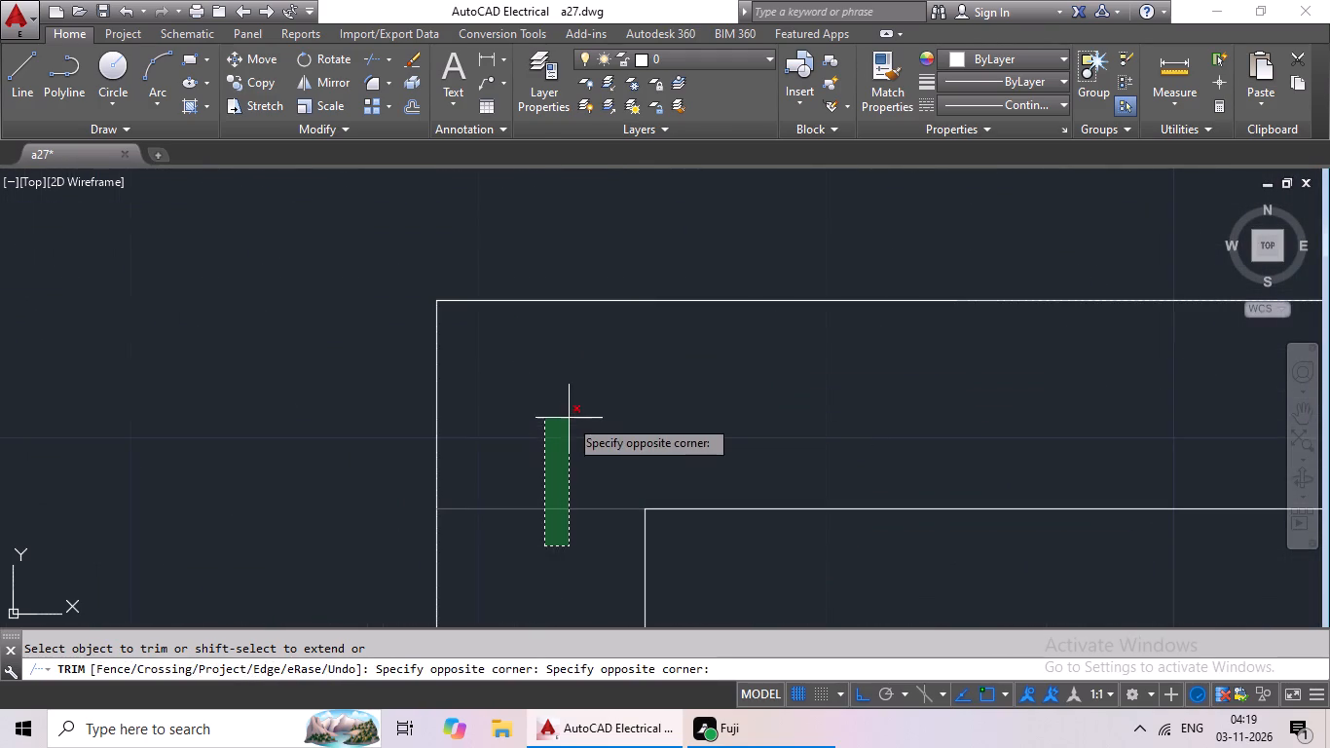
{"action": "left_click", "coordinate": [569, 418]}
Trim the crossing lines where the left kitchen and toilet partition meets their inner side wall.
{"action": "scroll", "coordinate": [594, 416], "scroll_direction": "down", "scroll_amount": 4}
{"action": "scroll", "coordinate": [731, 504], "scroll_direction": "down", "scroll_amount": 2}
{"action": "middle_click_drag", "start_coordinate": [747, 524], "coordinate": [568, 570]}
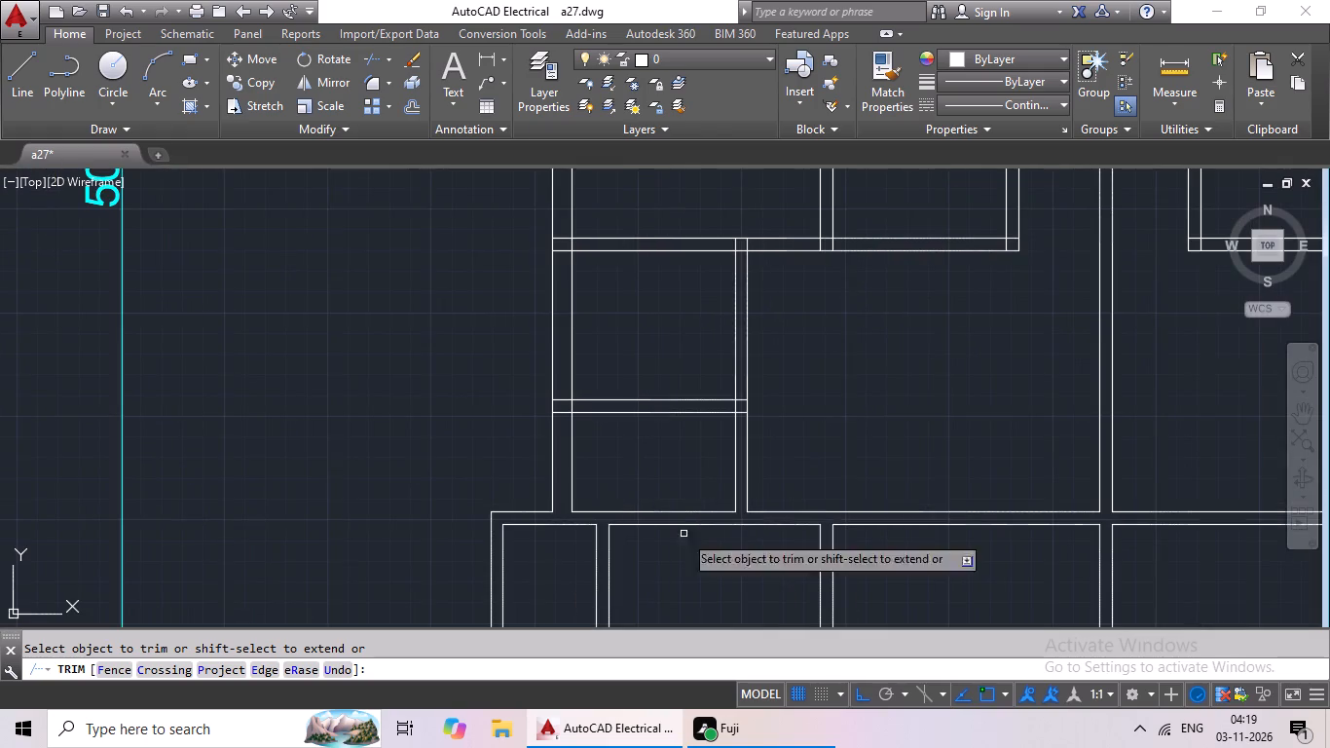
{"action": "scroll", "coordinate": [743, 395], "scroll_direction": "up", "scroll_amount": 4}
{"action": "left_click_drag", "start_coordinate": [742, 408], "coordinate": [714, 553]}
{"action": "left_click_drag", "start_coordinate": [714, 552], "coordinate": [718, 542]}
{"action": "left_click_drag", "start_coordinate": [744, 459], "coordinate": [619, 484]}
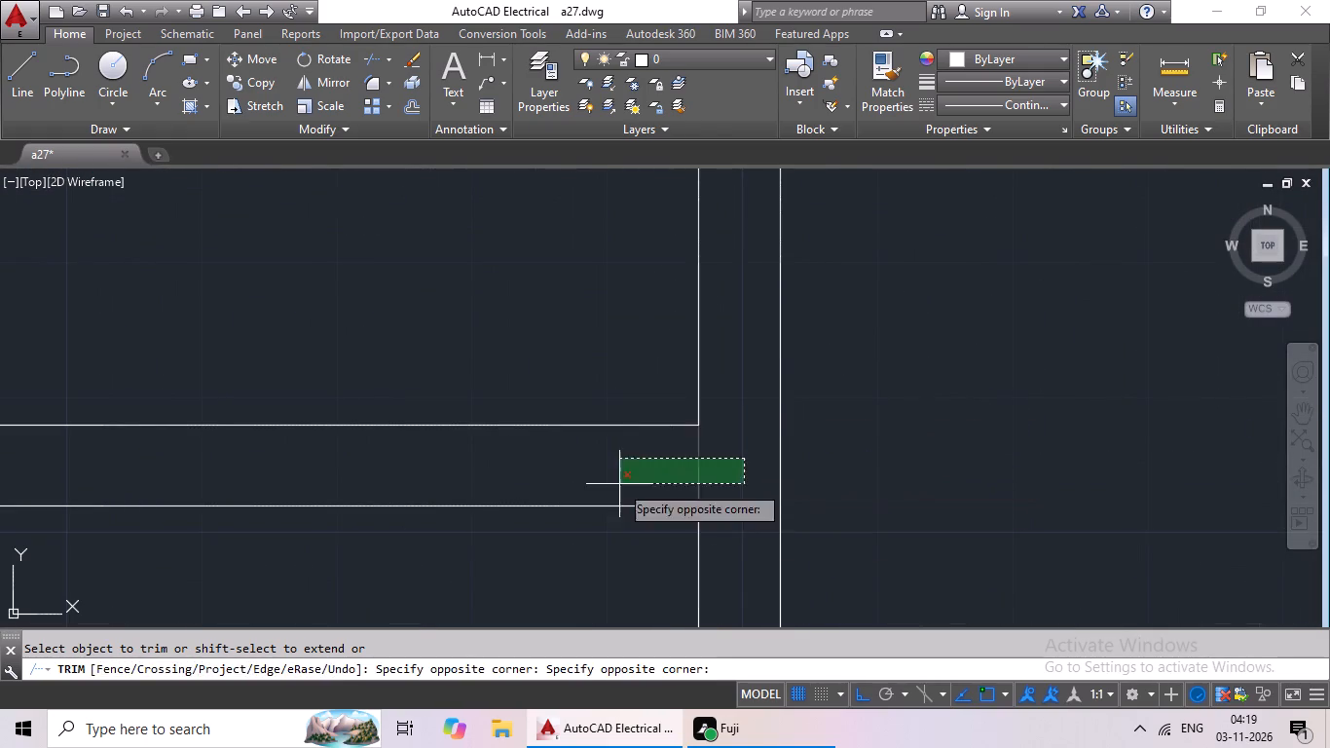
{"action": "left_click", "coordinate": [619, 484]}
Trim the crossing lines where the left kitchen and toilet partition meets the left outer wall.
{"action": "scroll", "coordinate": [708, 466], "scroll_direction": "down", "scroll_amount": 3}
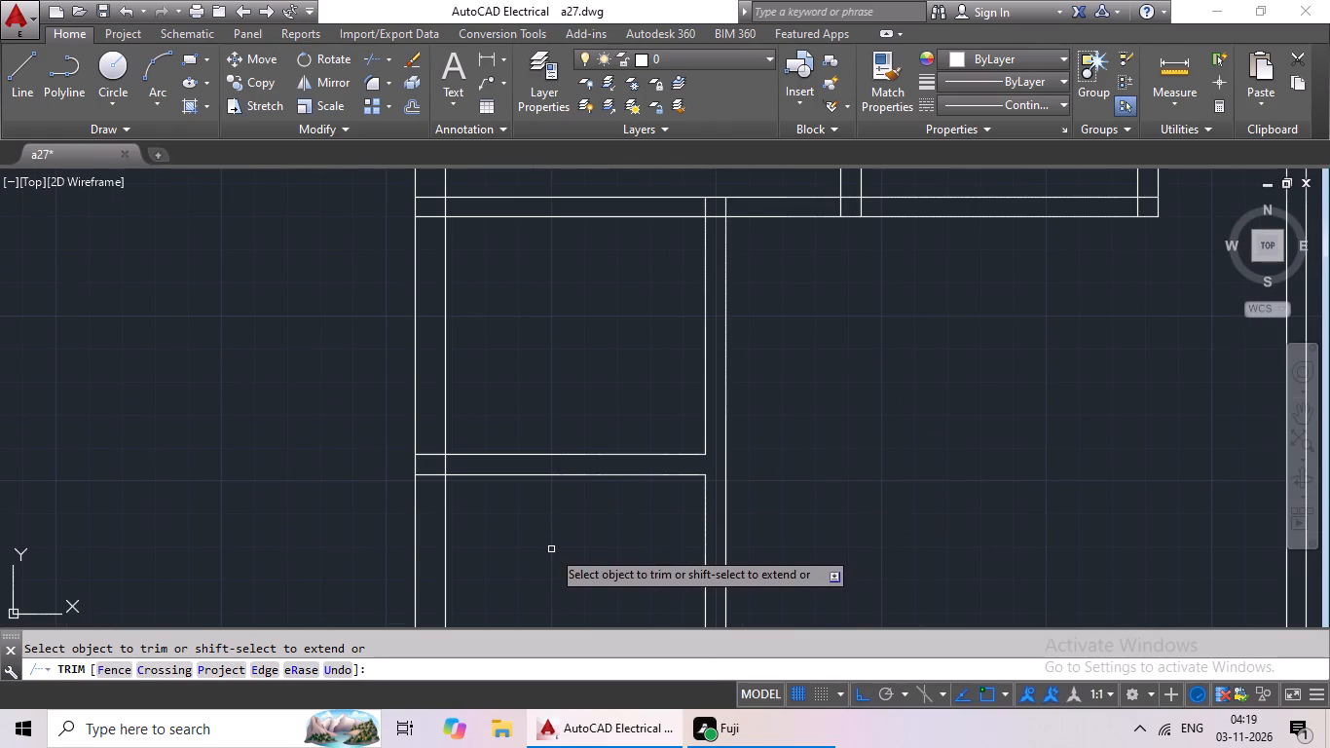
{"action": "scroll", "coordinate": [552, 541], "scroll_direction": "down", "scroll_amount": 1}
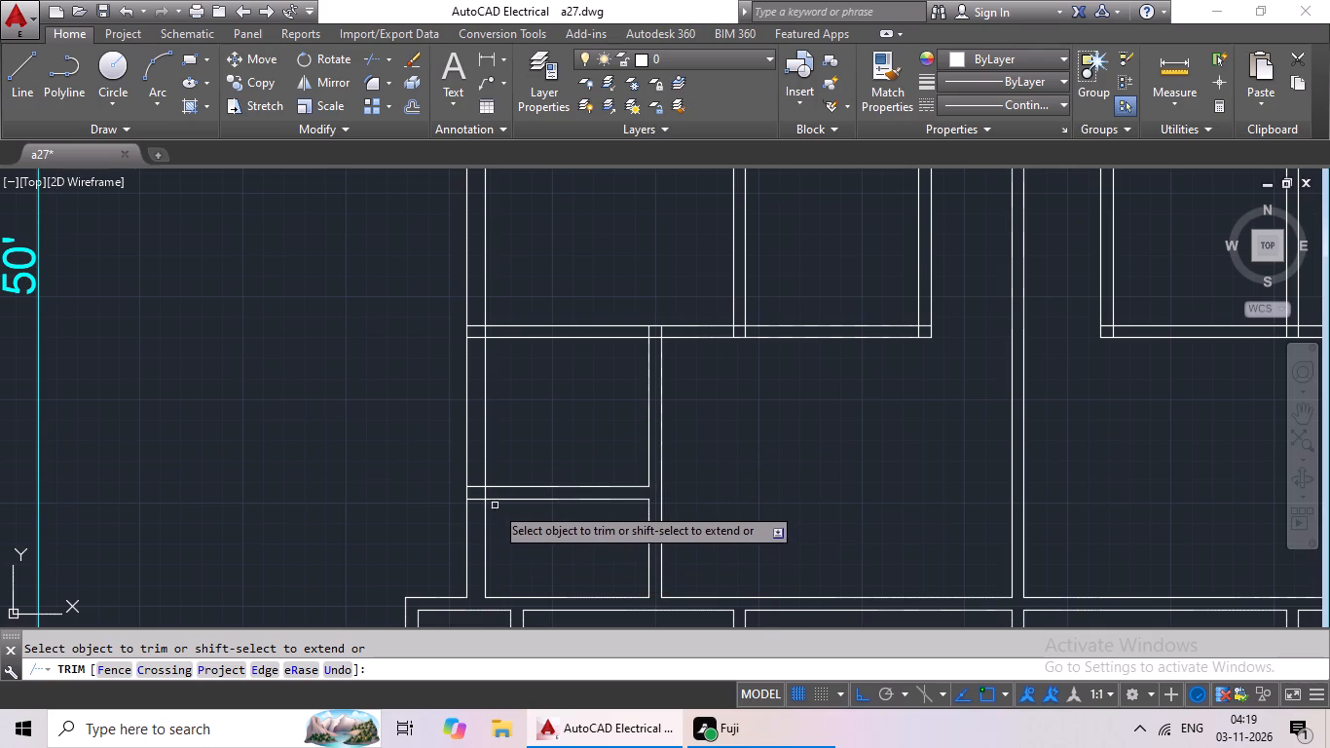
{"action": "scroll", "coordinate": [489, 478], "scroll_direction": "up", "scroll_amount": 5}
{"action": "middle_click_drag", "start_coordinate": [548, 507], "coordinate": [565, 402]}
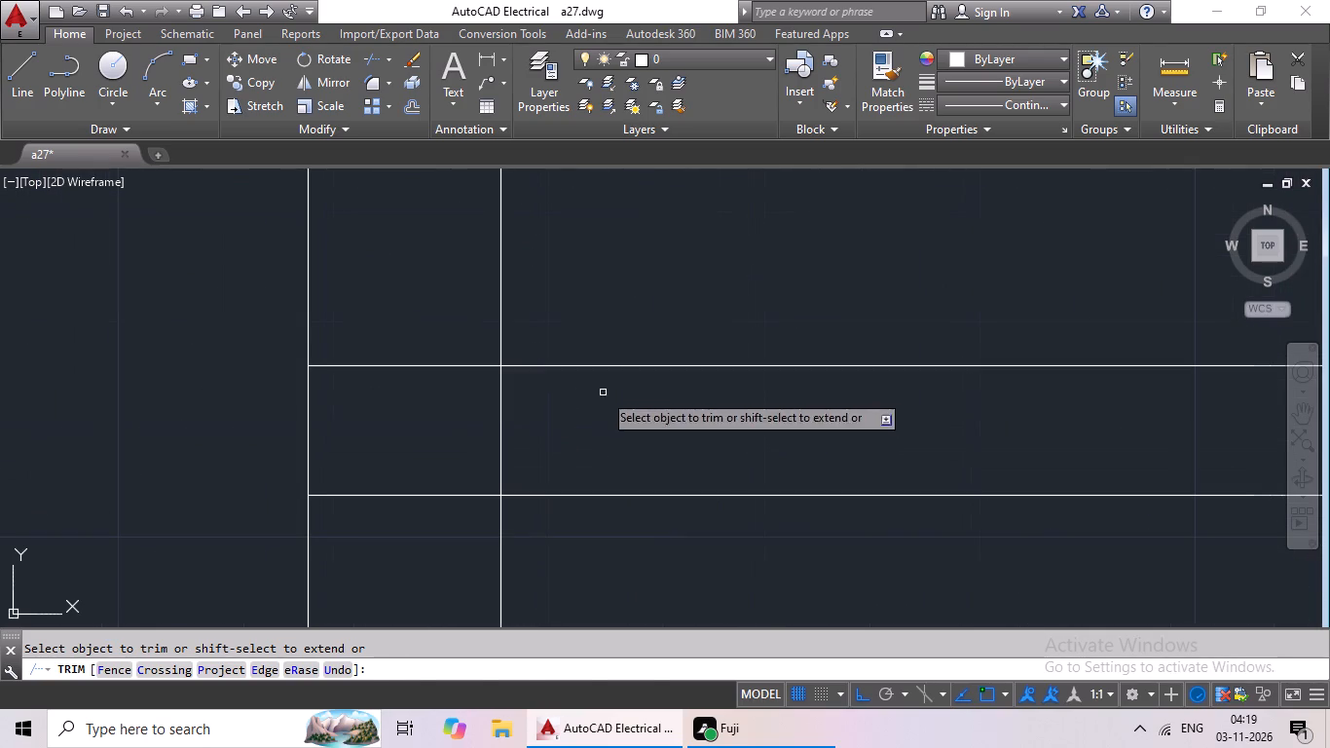
{"action": "left_click_drag", "start_coordinate": [604, 392], "coordinate": [462, 454]}
{"action": "left_click", "coordinate": [462, 454]}
{"action": "left_click_drag", "start_coordinate": [448, 328], "coordinate": [425, 511]}
{"action": "left_click", "coordinate": [425, 510]}
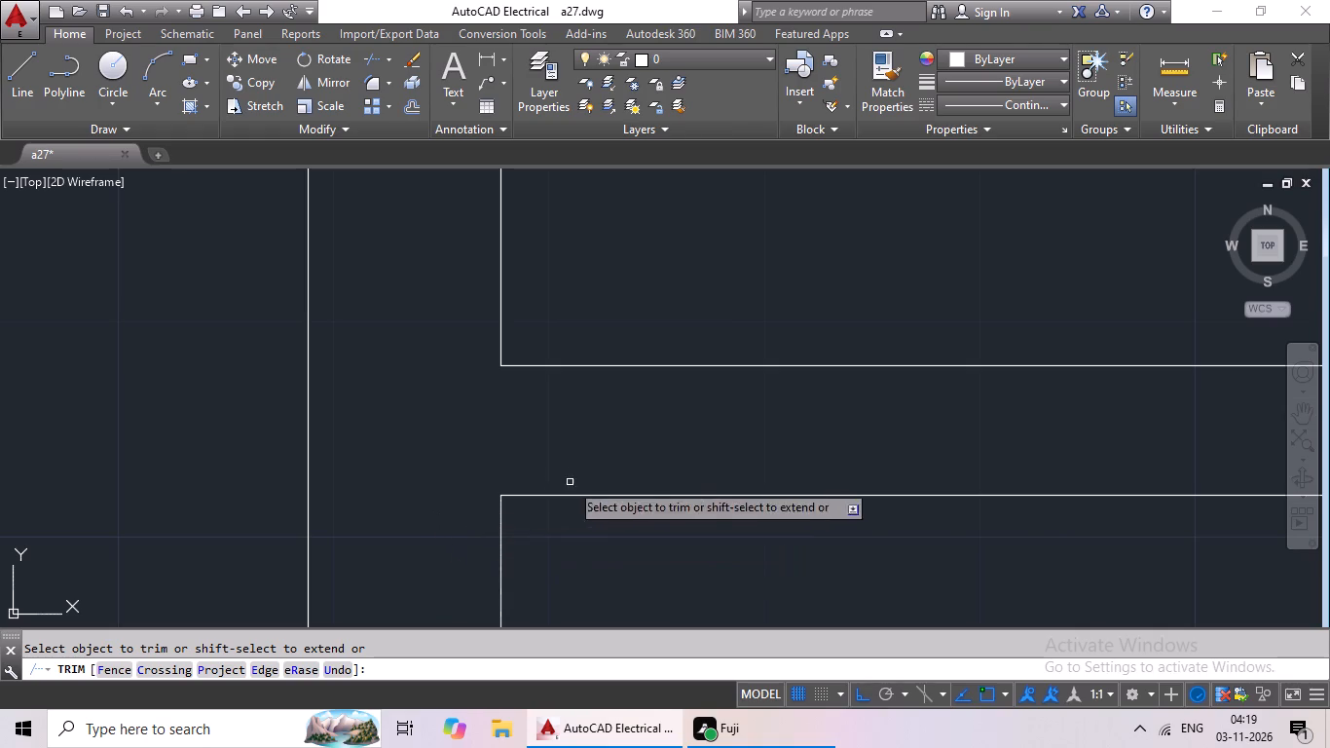
Trim the crossing lines where the right kitchen and toilet partition meets the right outer wall.
{"action": "scroll", "coordinate": [647, 371], "scroll_direction": "down", "scroll_amount": 3}
{"action": "middle_click_drag", "start_coordinate": [732, 418], "coordinate": [442, 357]}
{"action": "scroll", "coordinate": [544, 362], "scroll_direction": "down", "scroll_amount": 3}
{"action": "middle_click_drag", "start_coordinate": [659, 353], "coordinate": [425, 369]}
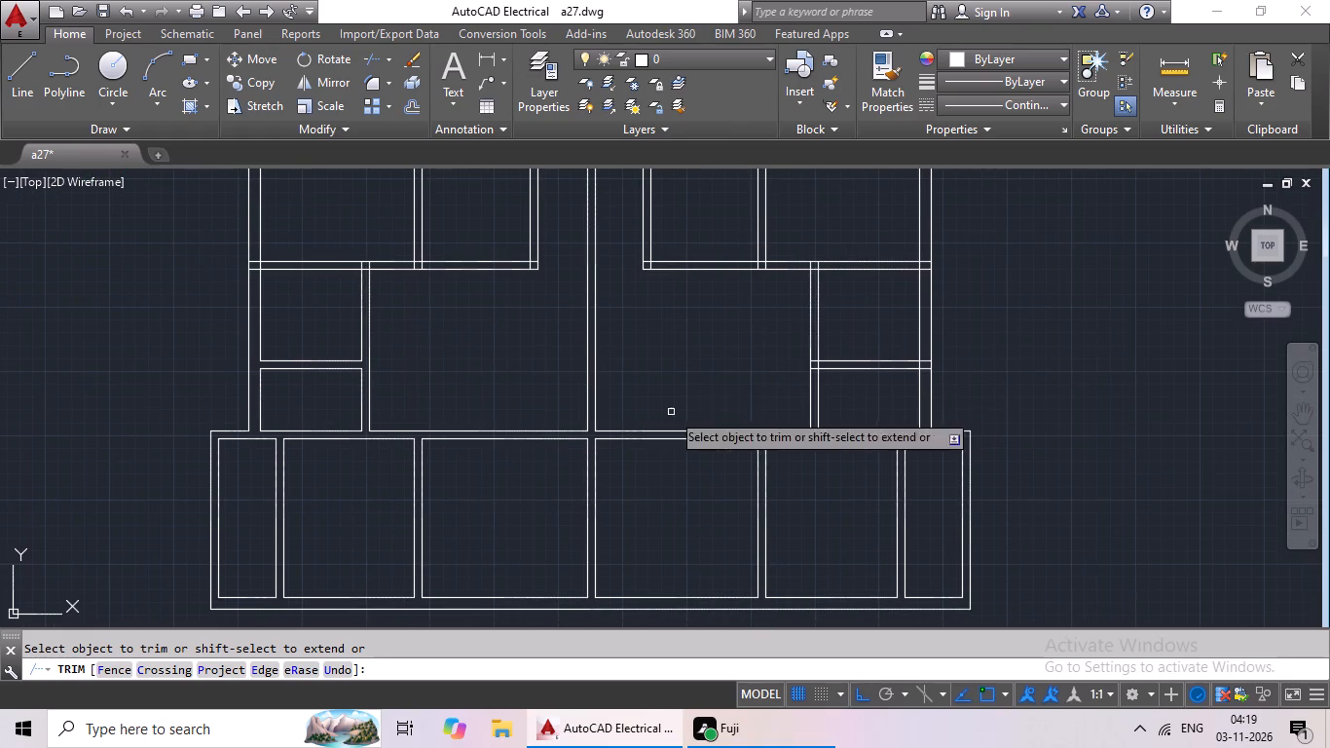
{"action": "scroll", "coordinate": [936, 378], "scroll_direction": "up", "scroll_amount": 4}
{"action": "left_click_drag", "start_coordinate": [913, 225], "coordinate": [913, 342]}
{"action": "left_click", "coordinate": [915, 338]}
{"action": "left_click_drag", "start_coordinate": [917, 276], "coordinate": [814, 301]}
{"action": "left_click_drag", "start_coordinate": [814, 301], "coordinate": [840, 301]}
Trim the crossing lines where the right kitchen and toilet partition meets their inner side wall.
{"action": "scroll", "coordinate": [914, 306], "scroll_direction": "down", "scroll_amount": 2}
{"action": "middle_click_drag", "start_coordinate": [764, 371], "coordinate": [996, 409]}
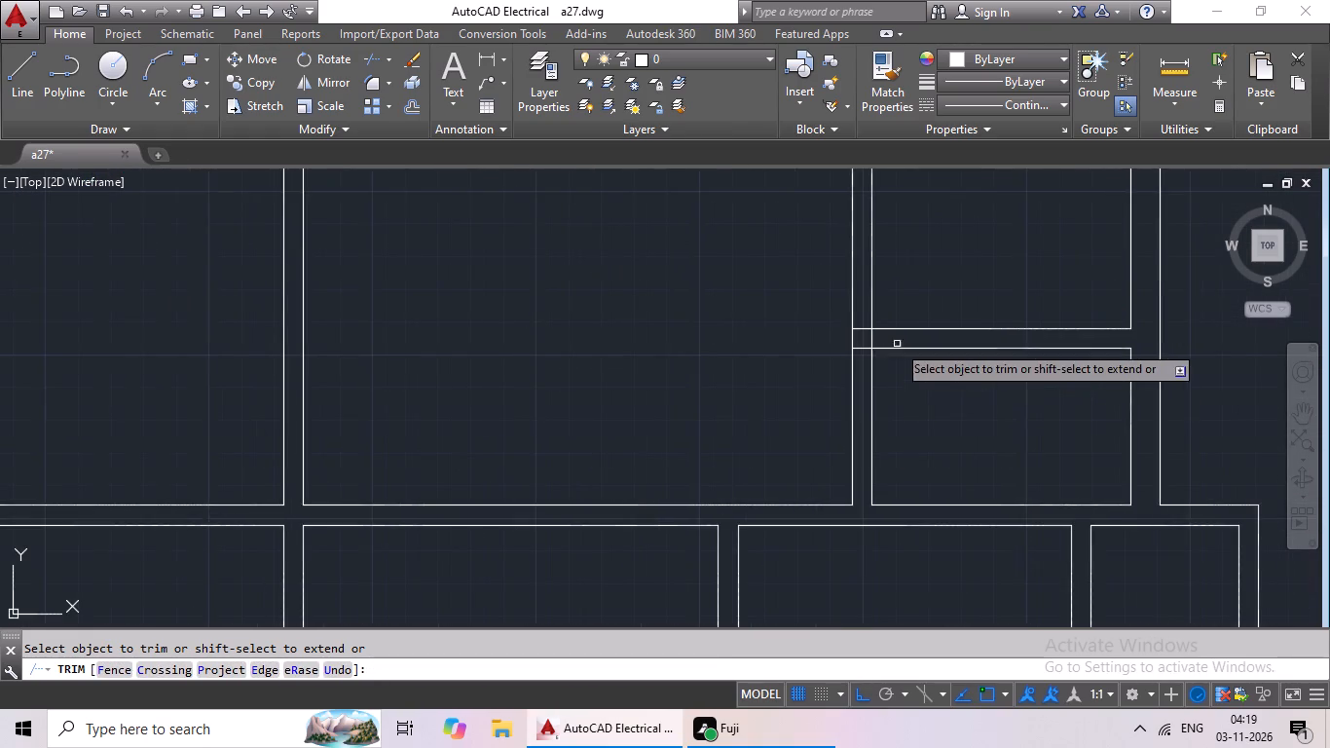
{"action": "scroll", "coordinate": [892, 342], "scroll_direction": "up", "scroll_amount": 4}
{"action": "left_click_drag", "start_coordinate": [856, 320], "coordinate": [766, 348]}
{"action": "left_click", "coordinate": [767, 348]}
{"action": "left_click_drag", "start_coordinate": [780, 194], "coordinate": [749, 398]}
{"action": "left_click", "coordinate": [750, 393]}
Trim the crossing lines where the wall above the right kitchen meets the right outer wall.
{"action": "scroll", "coordinate": [798, 359], "scroll_direction": "down", "scroll_amount": 3}
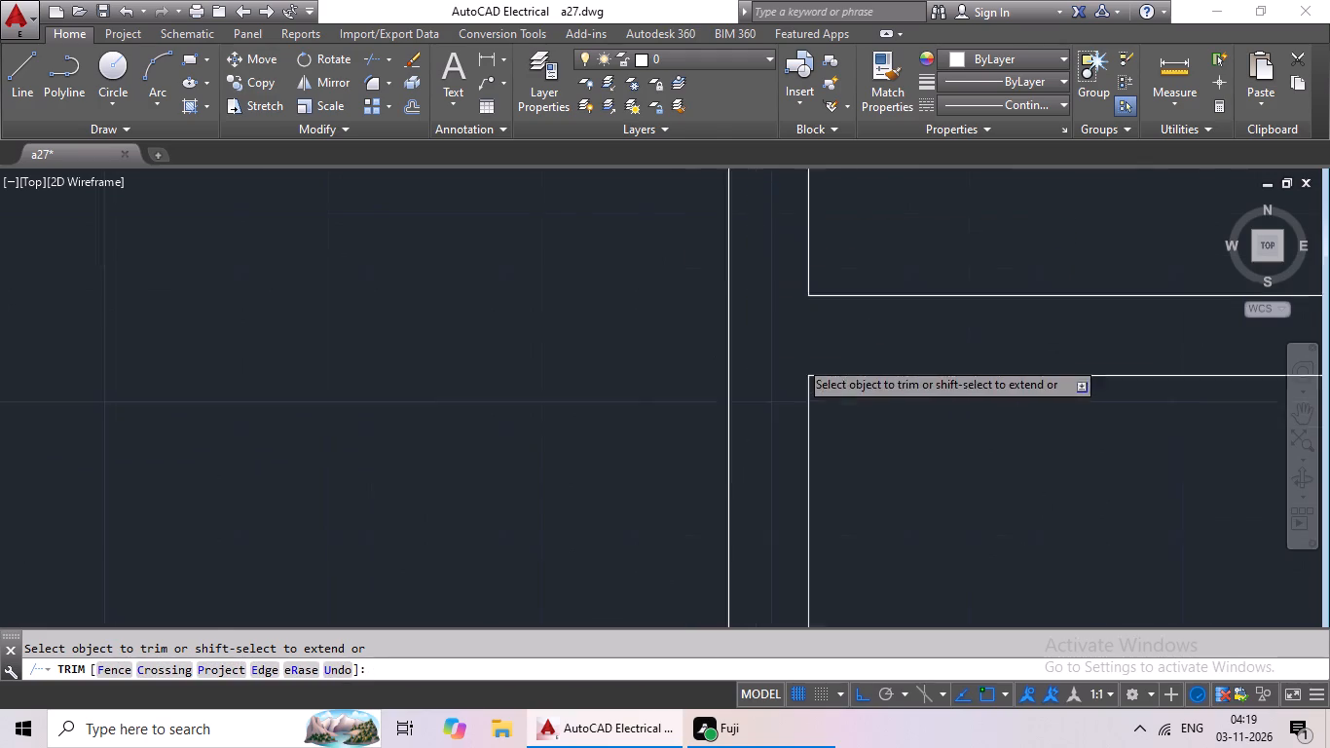
{"action": "scroll", "coordinate": [798, 359], "scroll_direction": "down", "scroll_amount": 1}
{"action": "middle_click_drag", "start_coordinate": [841, 393], "coordinate": [675, 559]}
{"action": "middle_click_drag", "start_coordinate": [857, 328], "coordinate": [698, 463]}
{"action": "scroll", "coordinate": [793, 393], "scroll_direction": "up", "scroll_amount": 4}
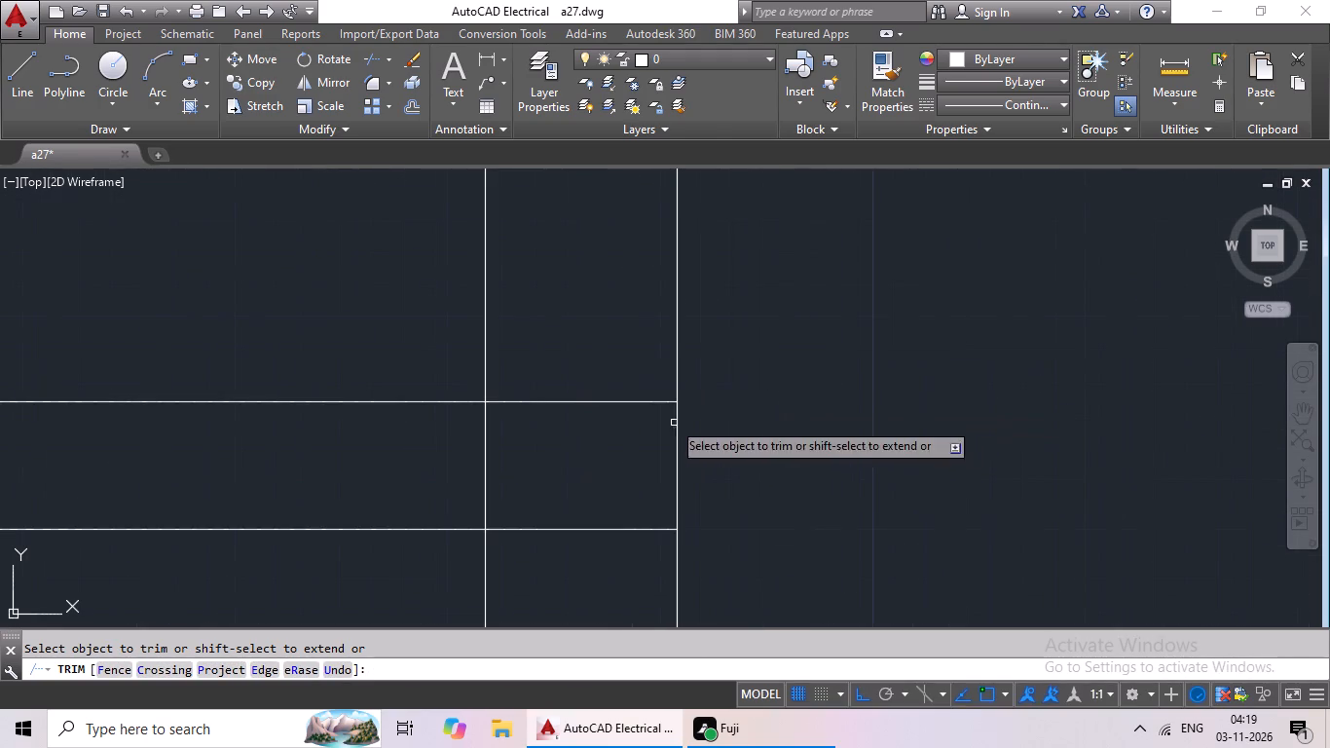
{"action": "left_click_drag", "start_coordinate": [640, 340], "coordinate": [584, 551]}
{"action": "left_click", "coordinate": [581, 551]}
{"action": "left_click_drag", "start_coordinate": [617, 426], "coordinate": [461, 474]}
{"action": "left_click_drag", "start_coordinate": [460, 475], "coordinate": [499, 475]}
Trim the crossing lines where the right kitchen's inner side wall meets the wall above the kitchen.
{"action": "scroll", "coordinate": [746, 445], "scroll_direction": "down", "scroll_amount": 3}
{"action": "middle_click_drag", "start_coordinate": [500, 531], "coordinate": [872, 455]}
{"action": "scroll", "coordinate": [656, 375], "scroll_direction": "up", "scroll_amount": 4}
{"action": "left_click_drag", "start_coordinate": [680, 361], "coordinate": [427, 427]}
{"action": "left_click_drag", "start_coordinate": [406, 429], "coordinate": [390, 439]}
{"action": "left_click_drag", "start_coordinate": [508, 392], "coordinate": [504, 542]}
{"action": "left_click_drag", "start_coordinate": [503, 536], "coordinate": [546, 515]}
Trim the crossing lines where the wall between the right dining room and bedroom meets their shared bottom wall.
{"action": "scroll", "coordinate": [684, 438], "scroll_direction": "down", "scroll_amount": 3}
{"action": "middle_click_drag", "start_coordinate": [471, 497], "coordinate": [748, 489]}
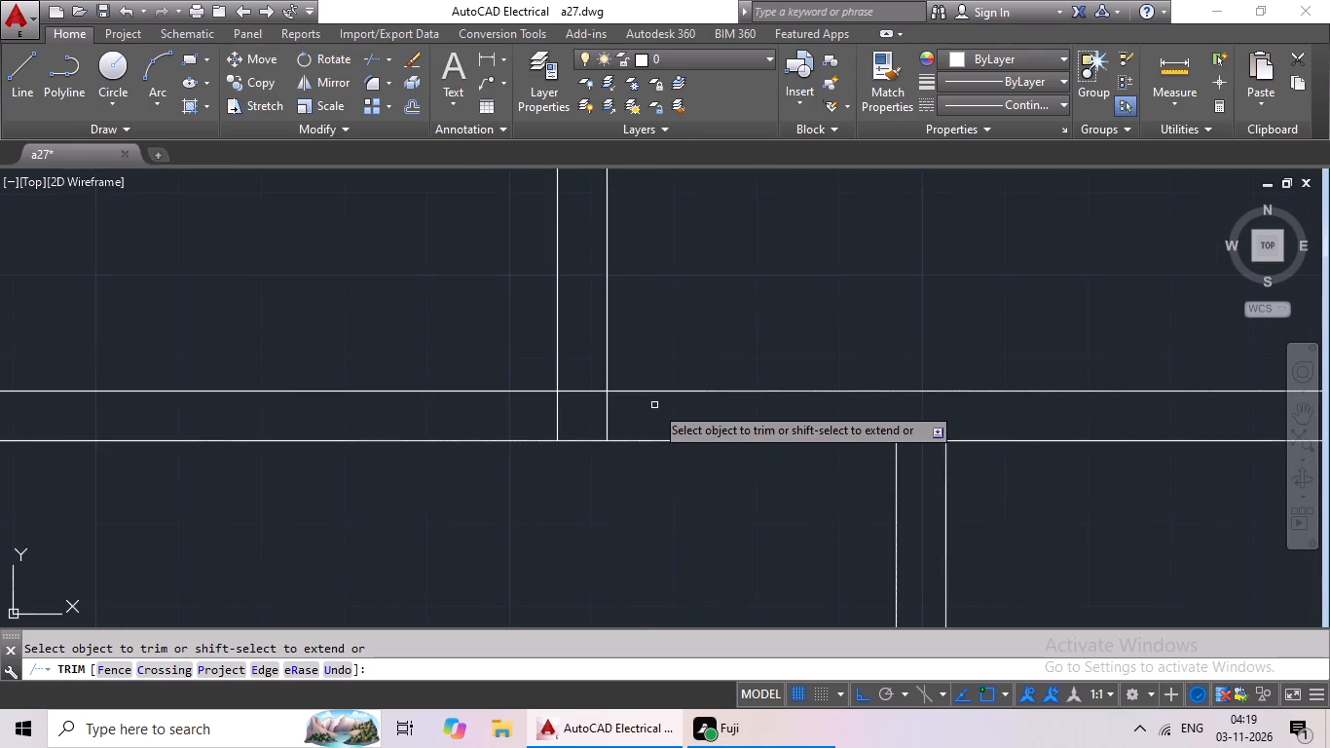
{"action": "scroll", "coordinate": [633, 412], "scroll_direction": "up", "scroll_amount": 4}
{"action": "left_click_drag", "start_coordinate": [668, 378], "coordinate": [142, 472]}
{"action": "left_click", "coordinate": [143, 467]}
{"action": "left_click_drag", "start_coordinate": [360, 233], "coordinate": [288, 416]}
{"action": "left_click_drag", "start_coordinate": [293, 412], "coordinate": [325, 409]}
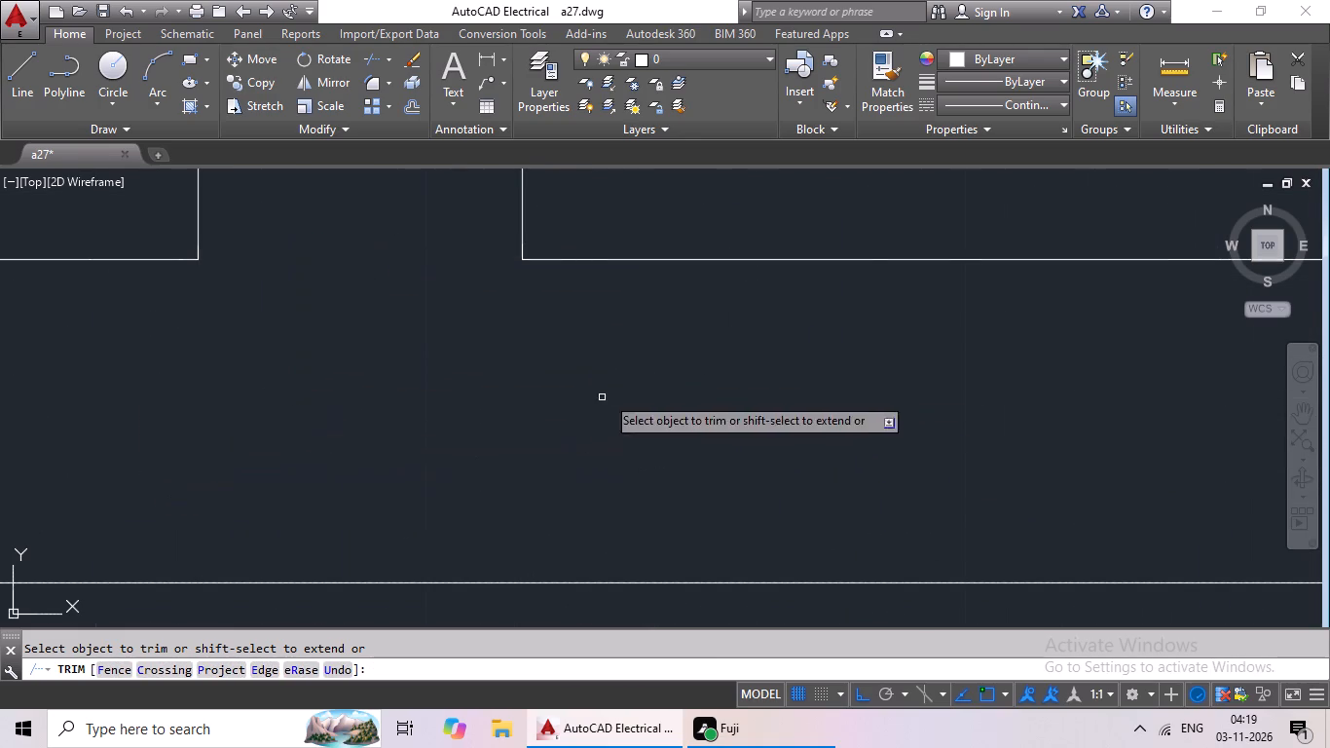
Trim the overlapping inner wall lines at the right dining room's lower corner nearest the central wall.
{"action": "scroll", "coordinate": [613, 398], "scroll_direction": "down", "scroll_amount": 4}
{"action": "scroll", "coordinate": [477, 509], "scroll_direction": "down", "scroll_amount": 1}
{"action": "middle_click_drag", "start_coordinate": [509, 513], "coordinate": [852, 462]}
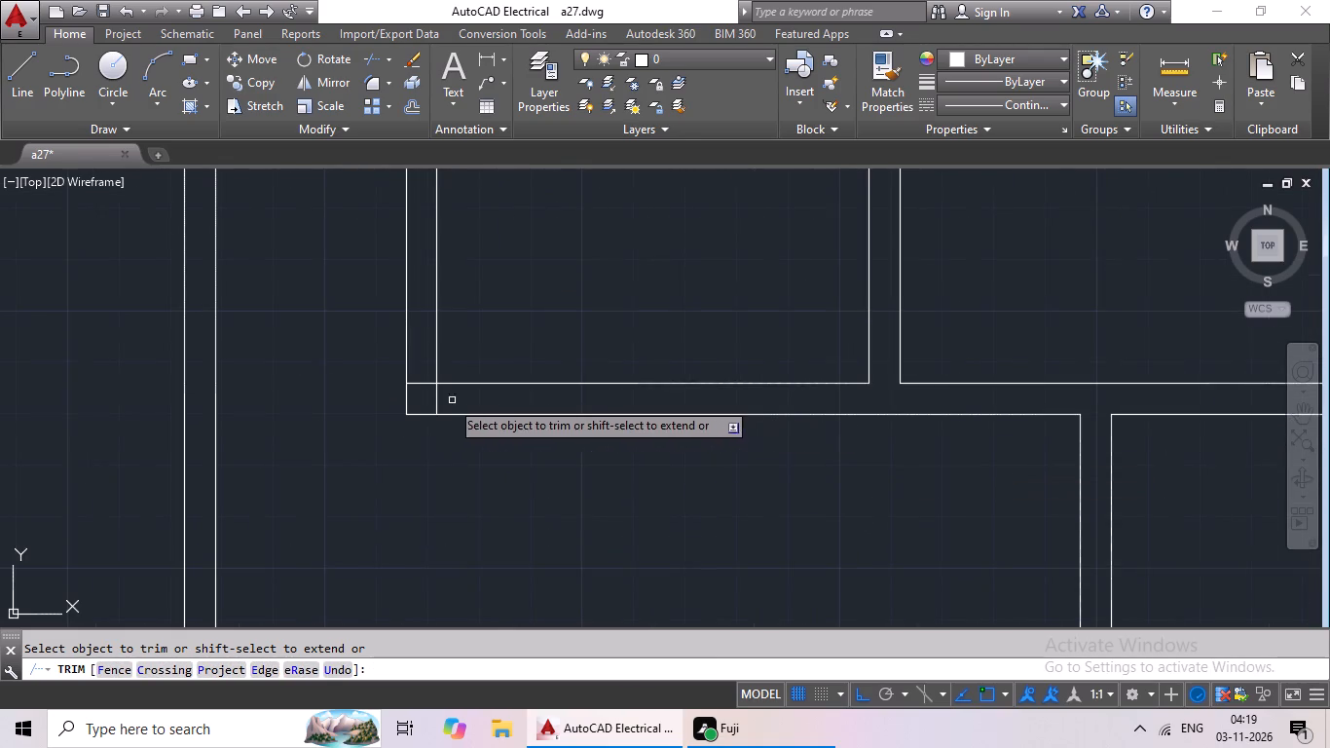
{"action": "scroll", "coordinate": [440, 401], "scroll_direction": "up", "scroll_amount": 3}
{"action": "left_click_drag", "start_coordinate": [513, 370], "coordinate": [404, 408]}
{"action": "left_click", "coordinate": [403, 409]}
{"action": "left_click_drag", "start_coordinate": [401, 281], "coordinate": [367, 381]}
{"action": "left_click", "coordinate": [367, 381]}
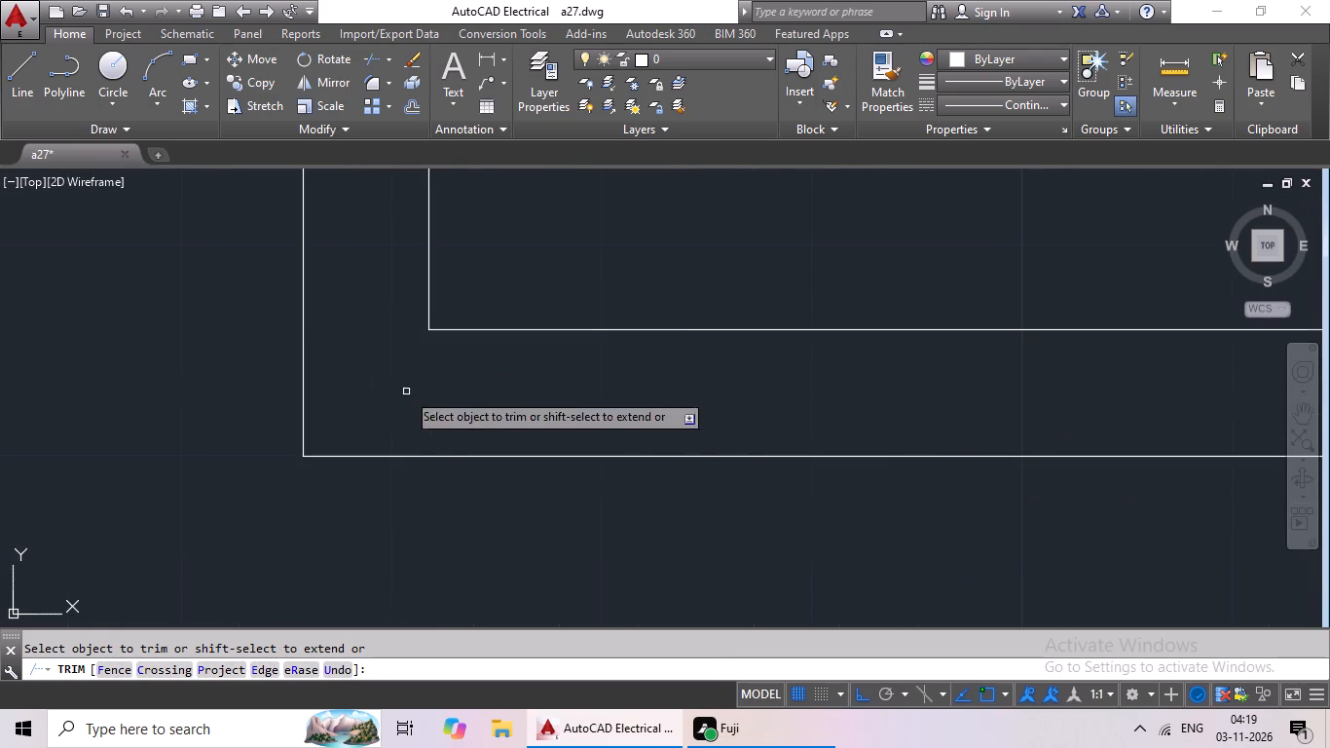
Trim the overlapping inner wall lines at the left dining room's lower corner nearest the central wall.
{"action": "scroll", "coordinate": [438, 416], "scroll_direction": "down", "scroll_amount": 7}
{"action": "middle_click_drag", "start_coordinate": [511, 483], "coordinate": [686, 450]}
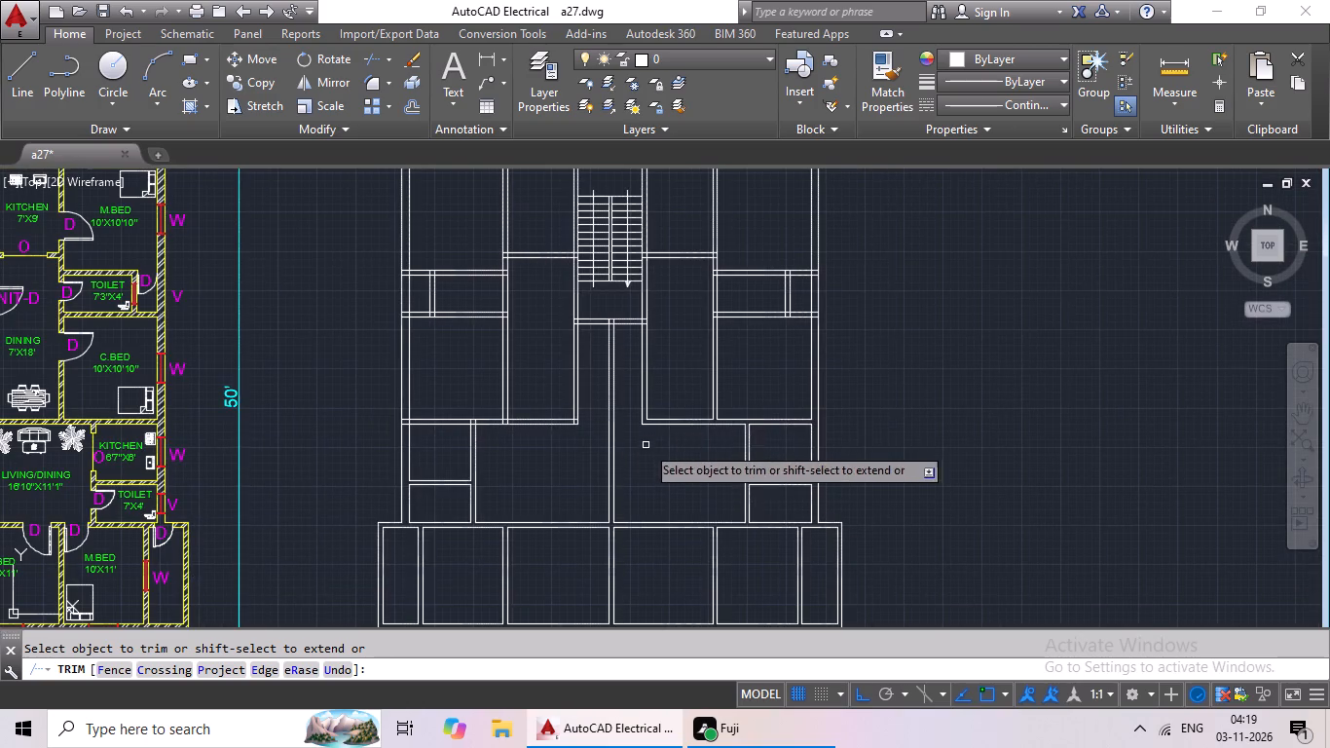
{"action": "scroll", "coordinate": [580, 389], "scroll_direction": "up", "scroll_amount": 8}
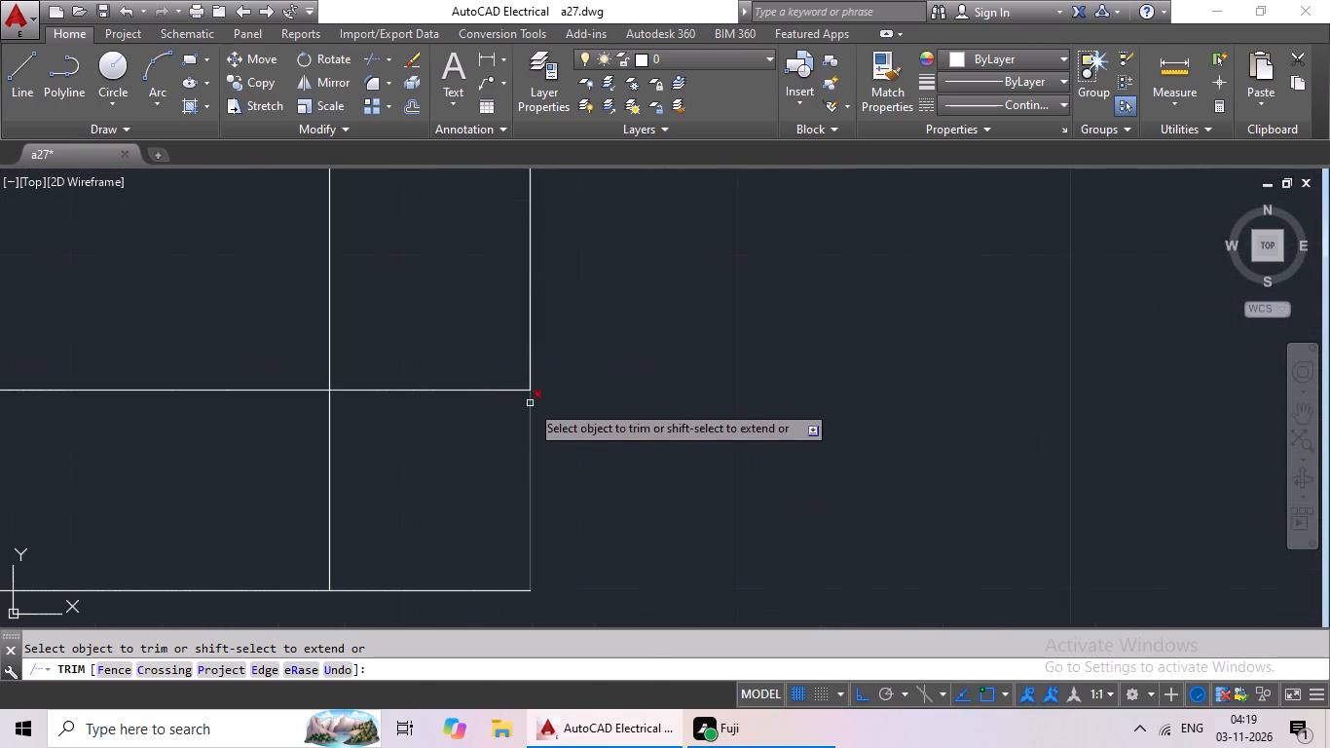
{"action": "left_click_drag", "start_coordinate": [502, 354], "coordinate": [448, 430]}
{"action": "left_click", "coordinate": [448, 430]}
{"action": "left_click_drag", "start_coordinate": [465, 394], "coordinate": [343, 478]}
{"action": "left_click_drag", "start_coordinate": [335, 484], "coordinate": [311, 503]}
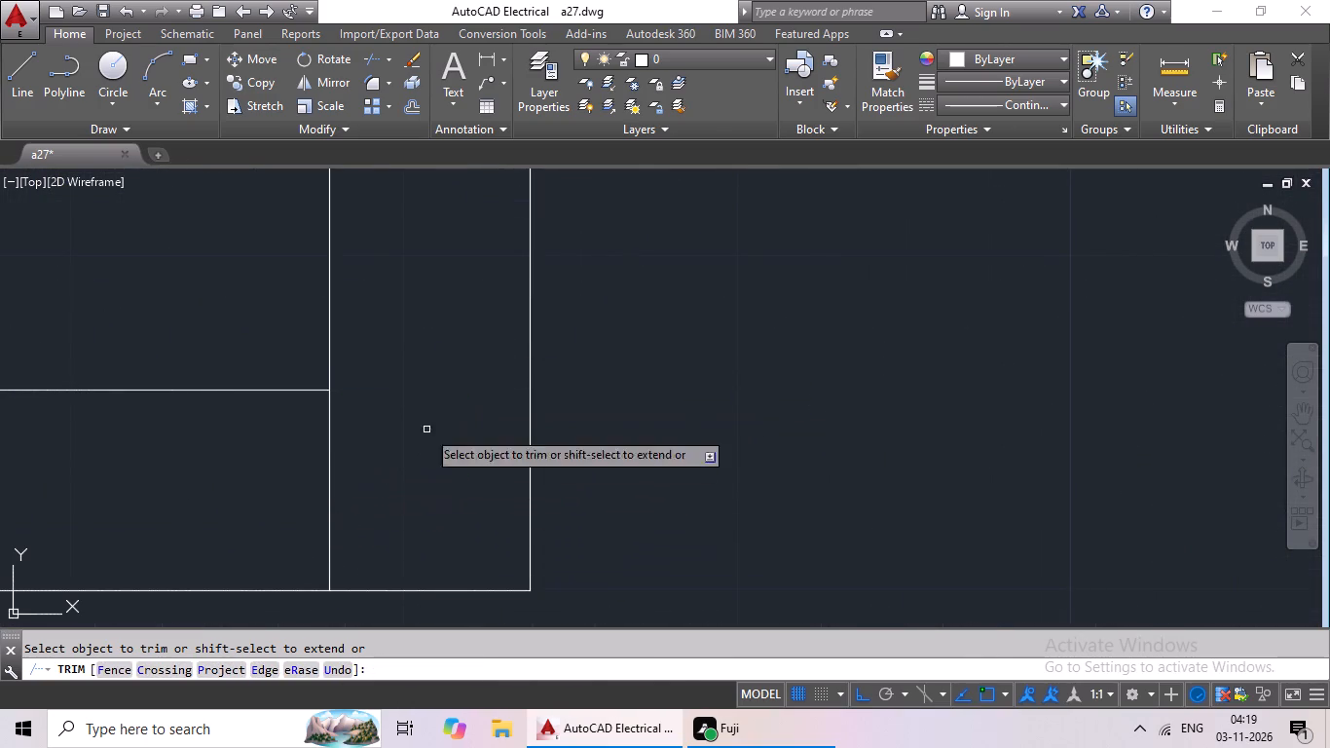
{"action": "left_click_drag", "start_coordinate": [404, 452], "coordinate": [331, 502]}
{"action": "left_click", "coordinate": [311, 505]}
{"action": "scroll", "coordinate": [468, 477], "scroll_direction": "down", "scroll_amount": 4}
{"action": "middle_click_drag", "start_coordinate": [388, 542], "coordinate": [946, 513]}
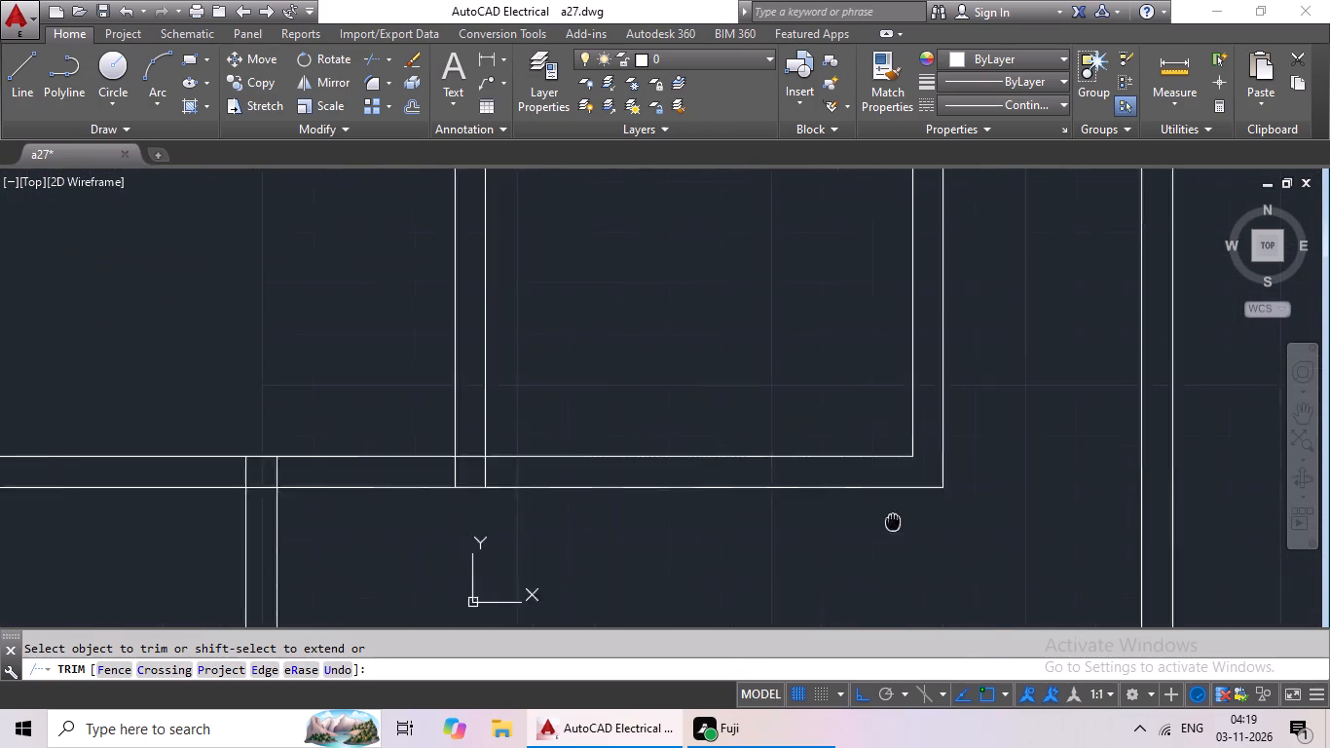
Trim the crossing lines where the wall between the left dining room and bedroom meets their shared bottom wall.
{"action": "scroll", "coordinate": [573, 449], "scroll_direction": "up", "scroll_amount": 4}
{"action": "left_click_drag", "start_coordinate": [698, 439], "coordinate": [483, 514]}
{"action": "left_click_drag", "start_coordinate": [479, 515], "coordinate": [444, 528]}
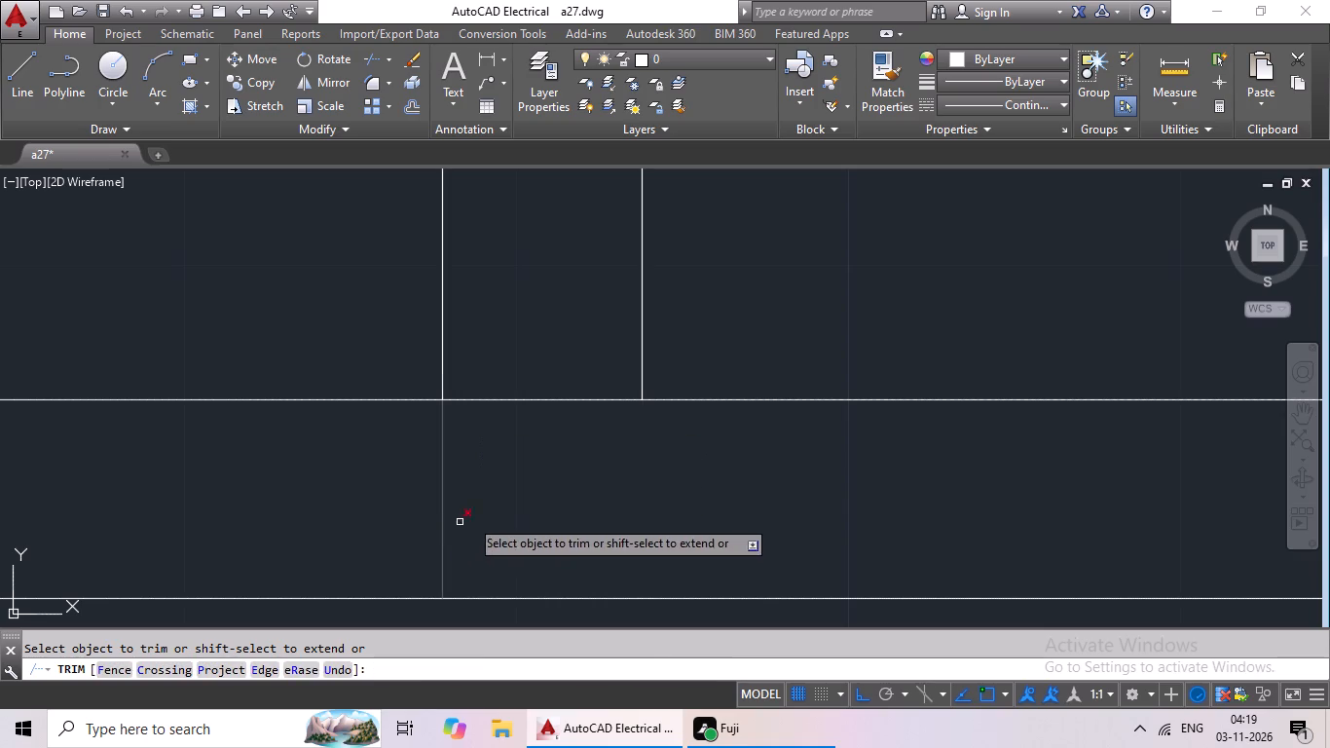
{"action": "left_click_drag", "start_coordinate": [516, 482], "coordinate": [401, 515]}
{"action": "left_click", "coordinate": [401, 515]}
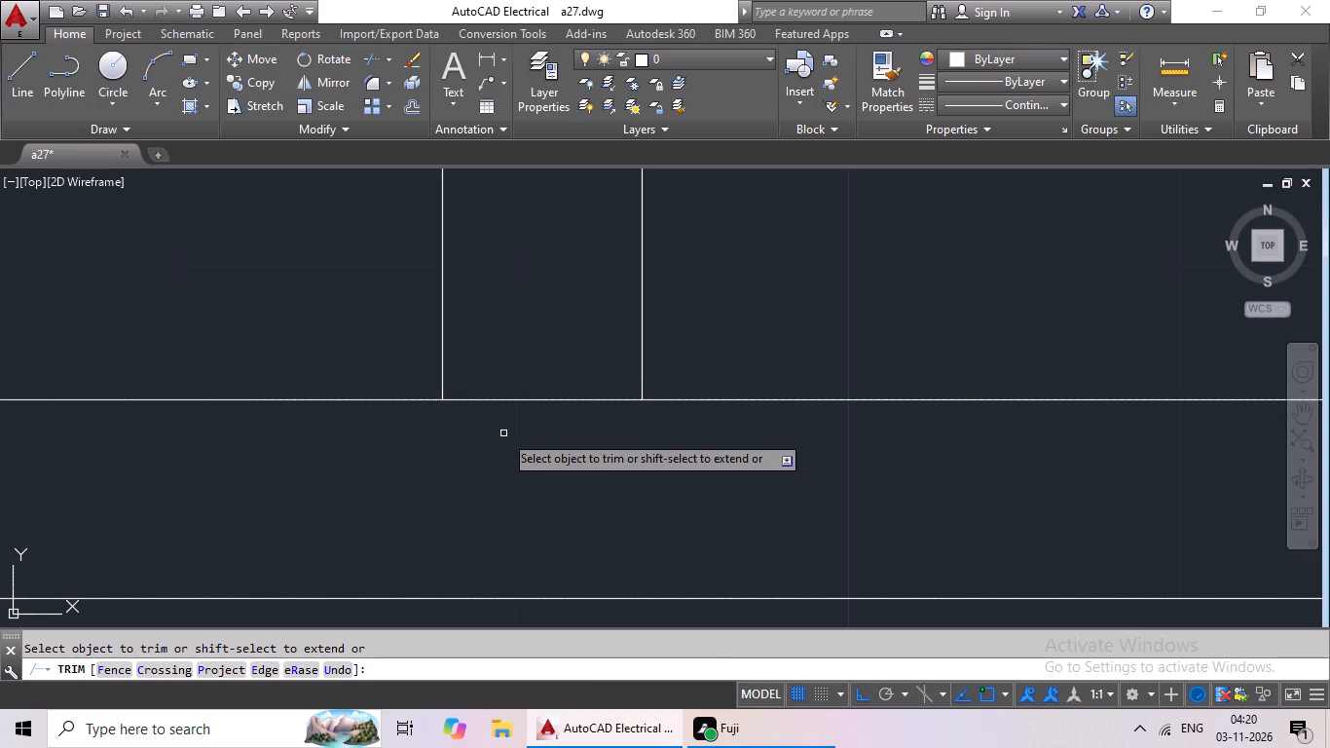
{"action": "left_click_drag", "start_coordinate": [600, 308], "coordinate": [550, 439]}
{"action": "left_click", "coordinate": [550, 426]}
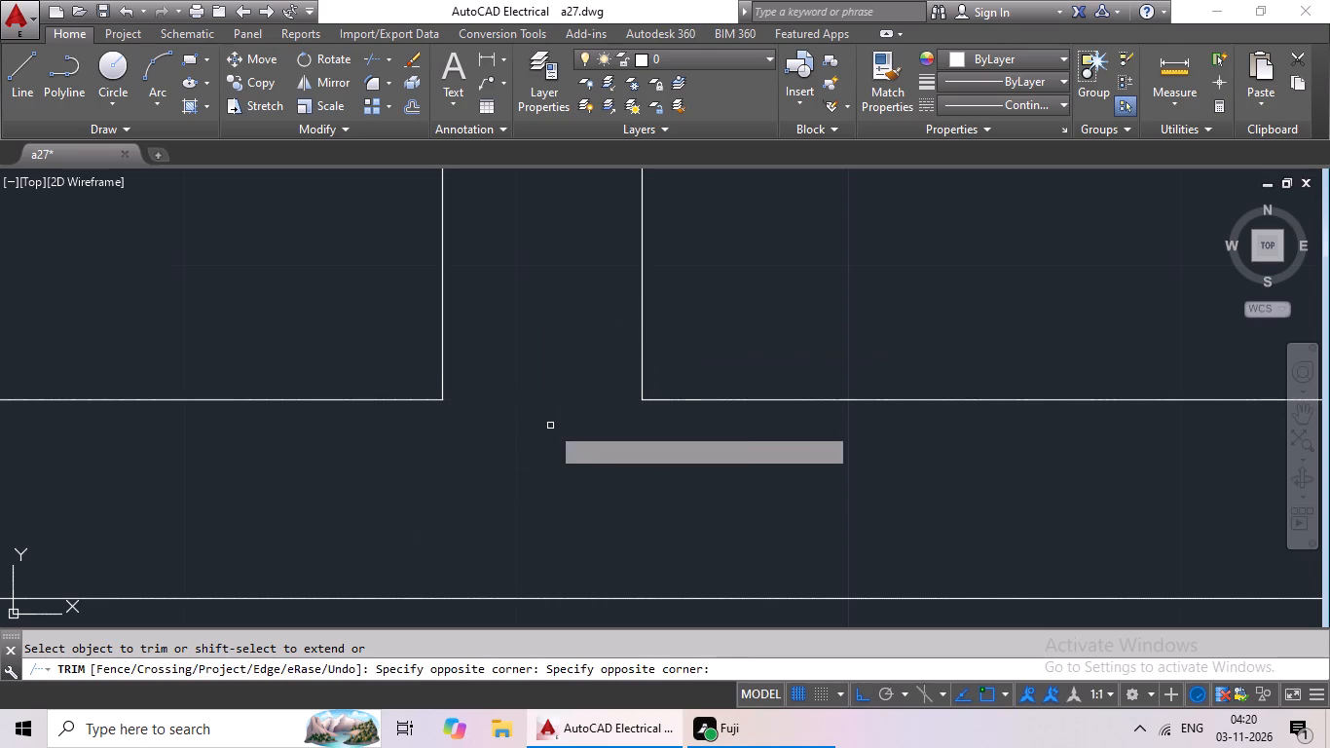
Trim the crossing lines where the left kitchen's inner side wall meets the wall above the kitchen.
{"action": "scroll", "coordinate": [559, 420], "scroll_direction": "down", "scroll_amount": 4}
{"action": "middle_click_drag", "start_coordinate": [302, 521], "coordinate": [674, 512]}
{"action": "scroll", "coordinate": [739, 437], "scroll_direction": "up", "scroll_amount": 4}
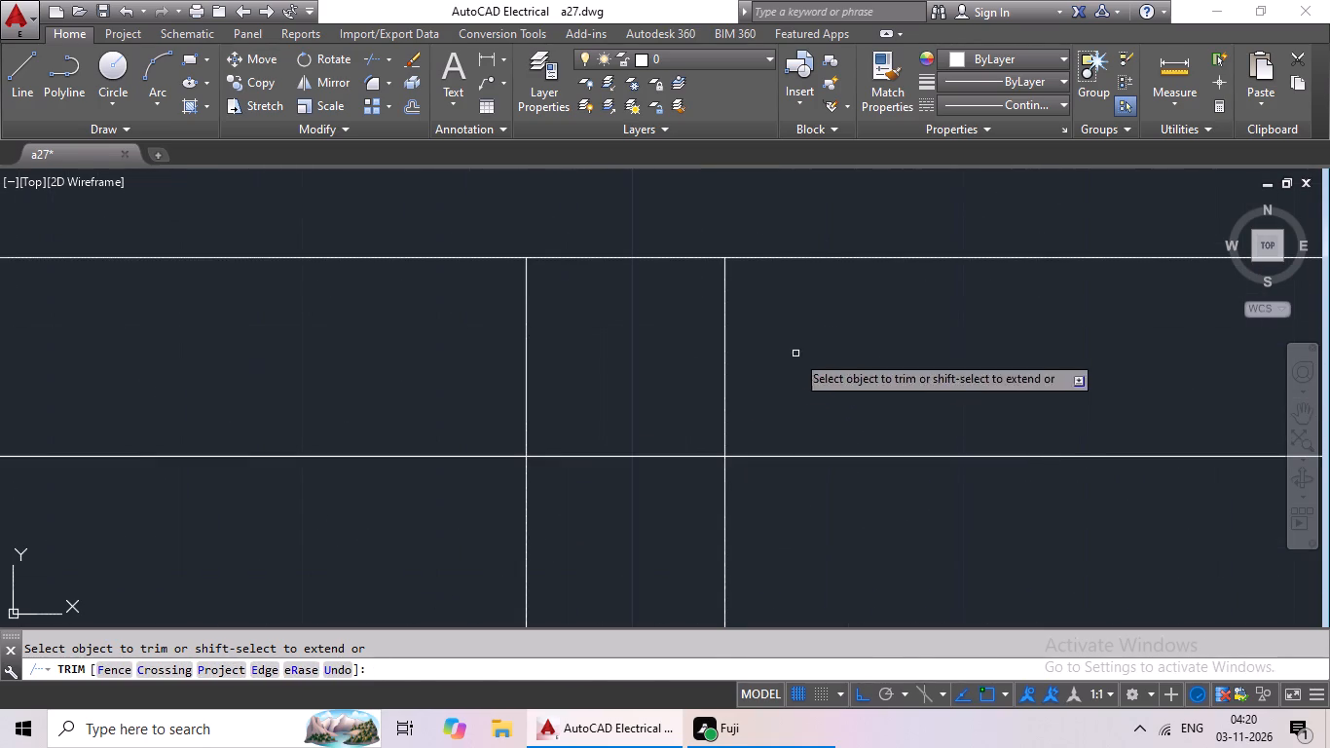
{"action": "left_click_drag", "start_coordinate": [661, 366], "coordinate": [385, 430]}
{"action": "left_click_drag", "start_coordinate": [425, 416], "coordinate": [435, 413]}
{"action": "left_click_drag", "start_coordinate": [833, 340], "coordinate": [598, 404]}
{"action": "left_click_drag", "start_coordinate": [599, 401], "coordinate": [595, 577]}
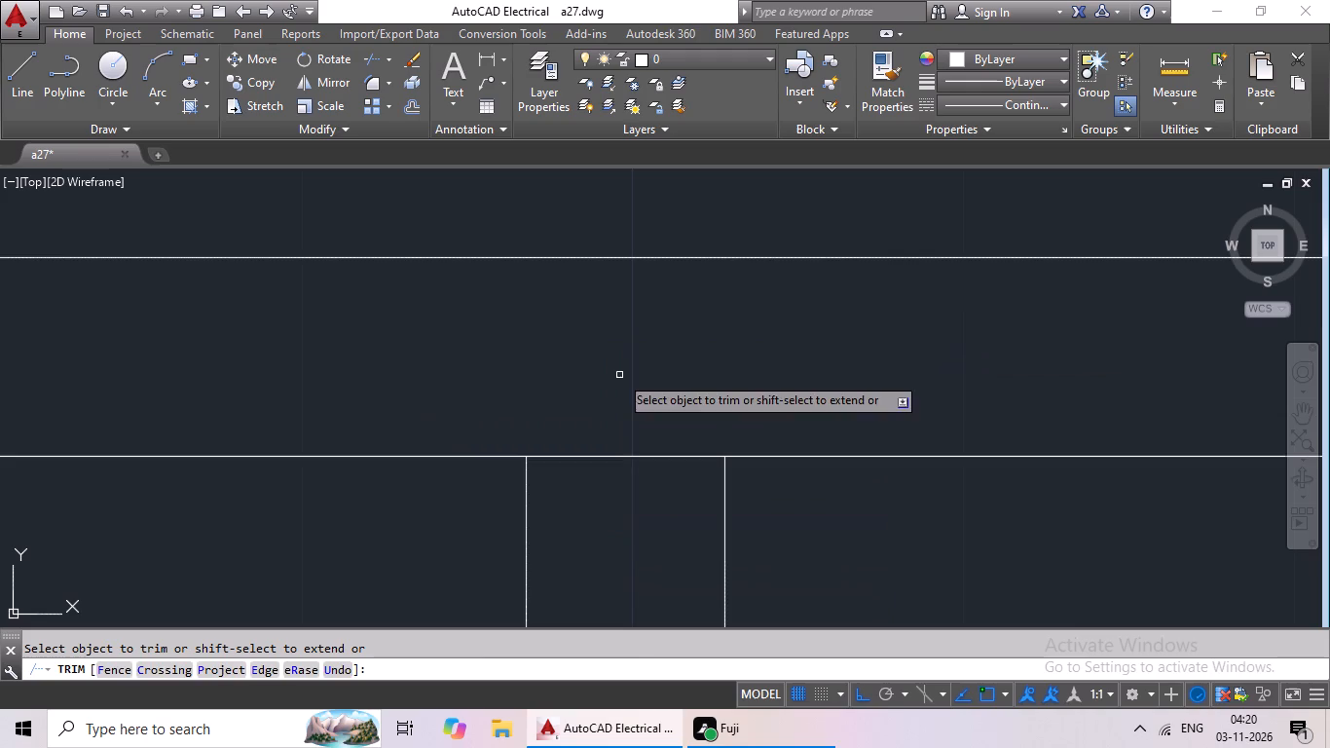
{"action": "left_click_drag", "start_coordinate": [618, 389], "coordinate": [613, 516]}
{"action": "left_click_drag", "start_coordinate": [612, 516], "coordinate": [617, 507]}
Trim the overlapping lines where the wall above the left kitchen meets the left outer wall.
{"action": "scroll", "coordinate": [653, 468], "scroll_direction": "down", "scroll_amount": 4}
{"action": "middle_click_drag", "start_coordinate": [499, 514], "coordinate": [656, 484]}
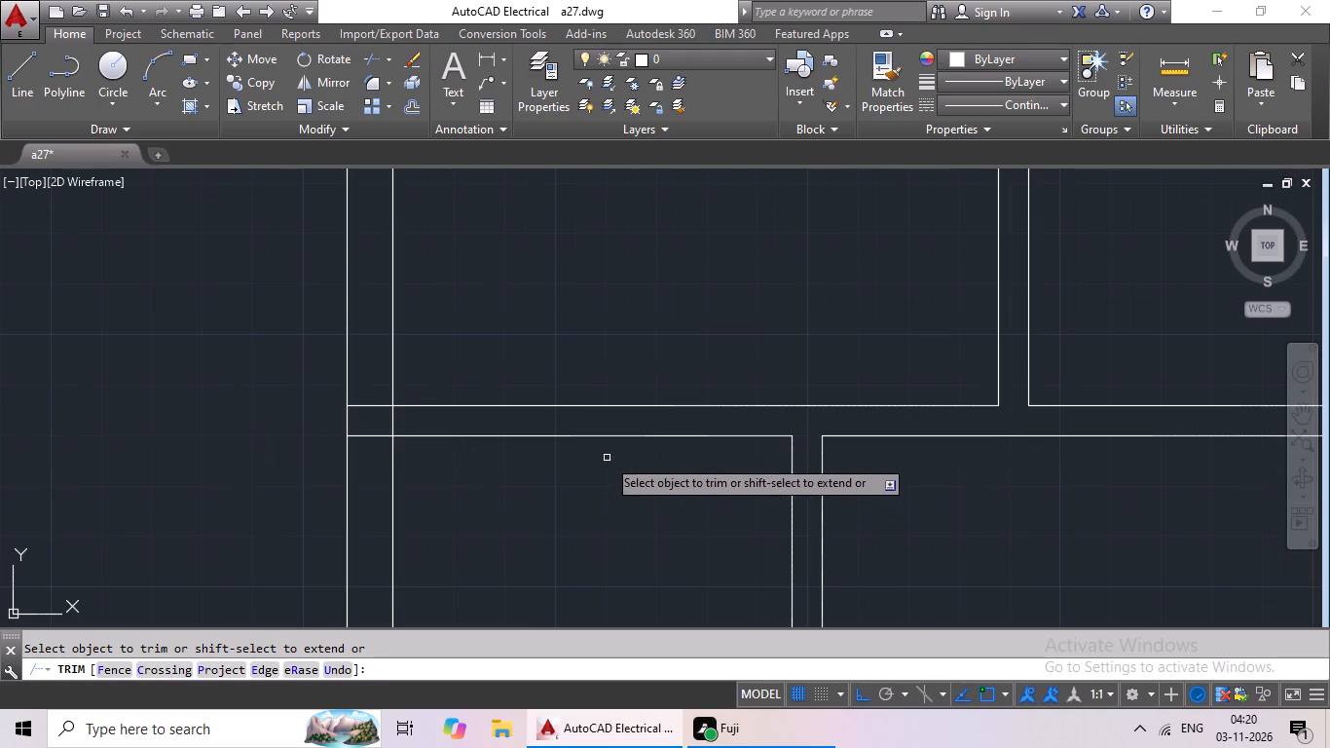
{"action": "scroll", "coordinate": [383, 409], "scroll_direction": "up", "scroll_amount": 3}
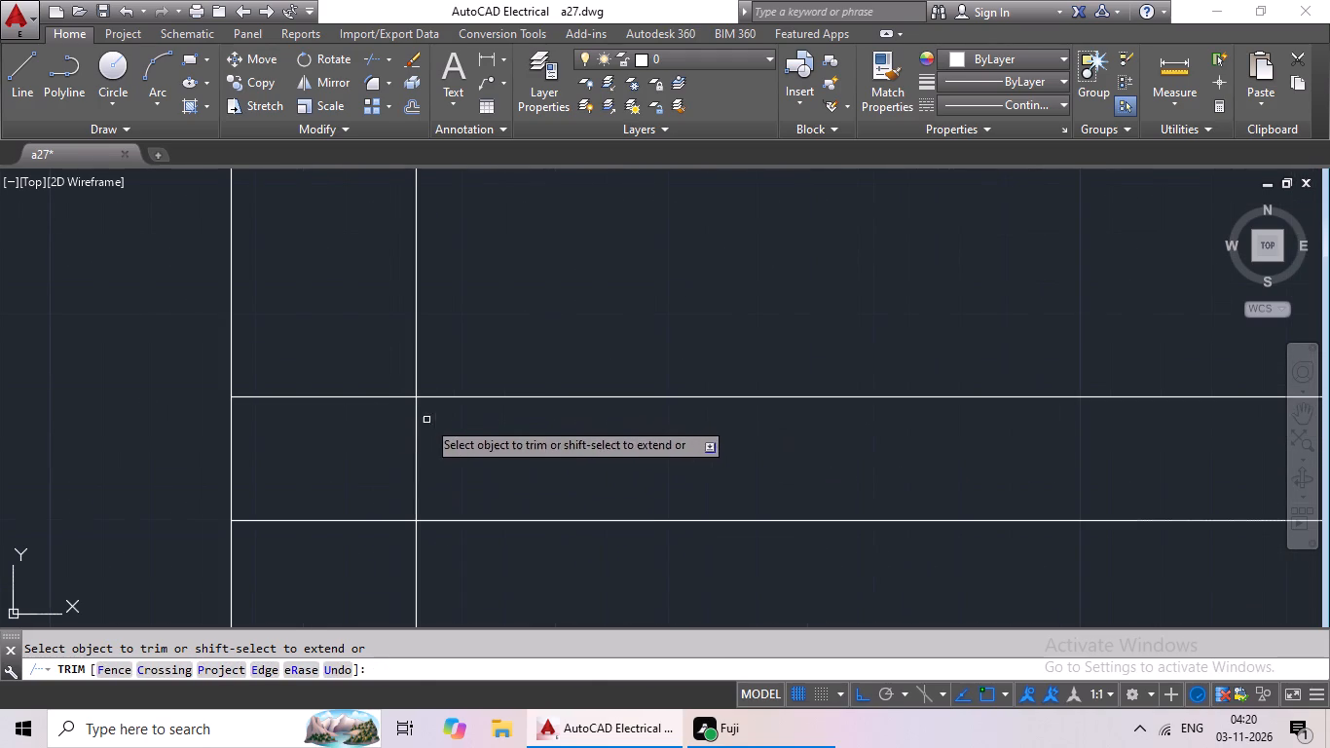
{"action": "left_click_drag", "start_coordinate": [462, 424], "coordinate": [395, 454]}
{"action": "left_click", "coordinate": [394, 454]}
{"action": "left_click_drag", "start_coordinate": [328, 306], "coordinate": [293, 486]}
{"action": "left_click_drag", "start_coordinate": [284, 505], "coordinate": [281, 525]}
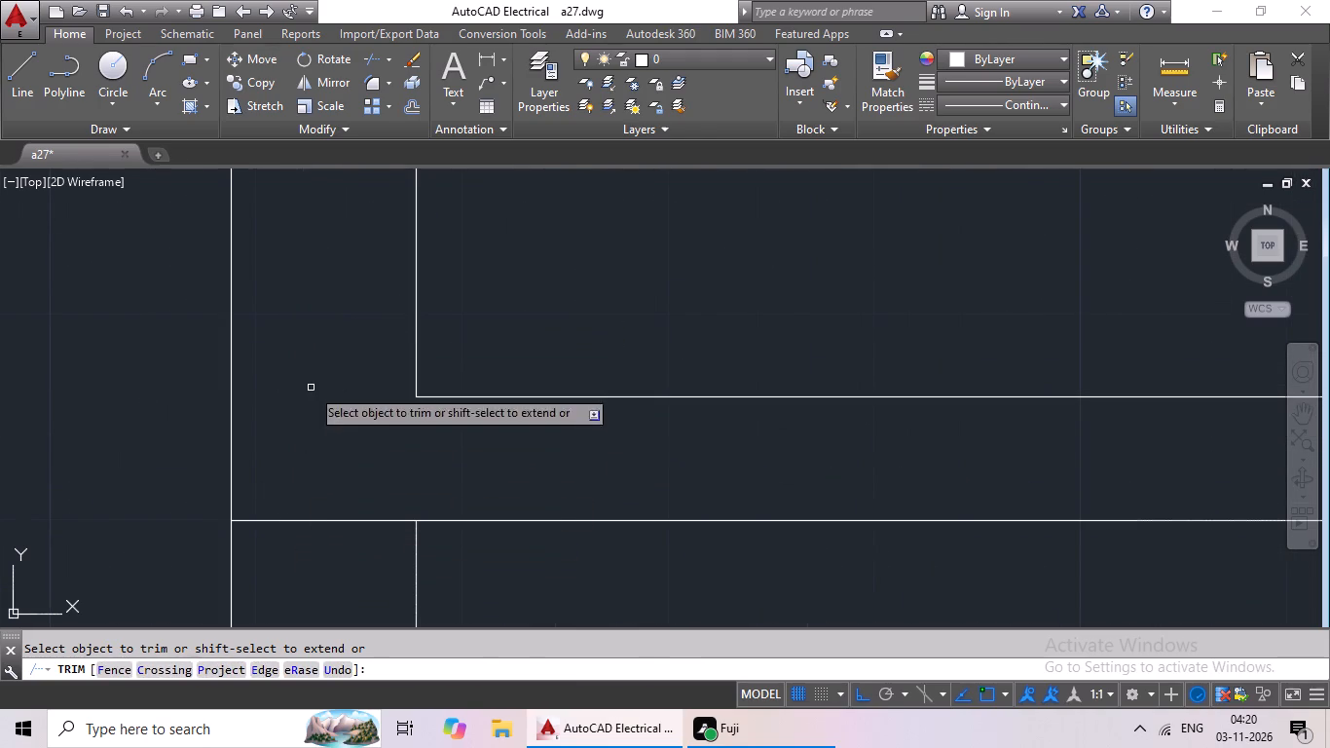
{"action": "left_click_drag", "start_coordinate": [311, 388], "coordinate": [301, 555]}
{"action": "left_click", "coordinate": [301, 552]}
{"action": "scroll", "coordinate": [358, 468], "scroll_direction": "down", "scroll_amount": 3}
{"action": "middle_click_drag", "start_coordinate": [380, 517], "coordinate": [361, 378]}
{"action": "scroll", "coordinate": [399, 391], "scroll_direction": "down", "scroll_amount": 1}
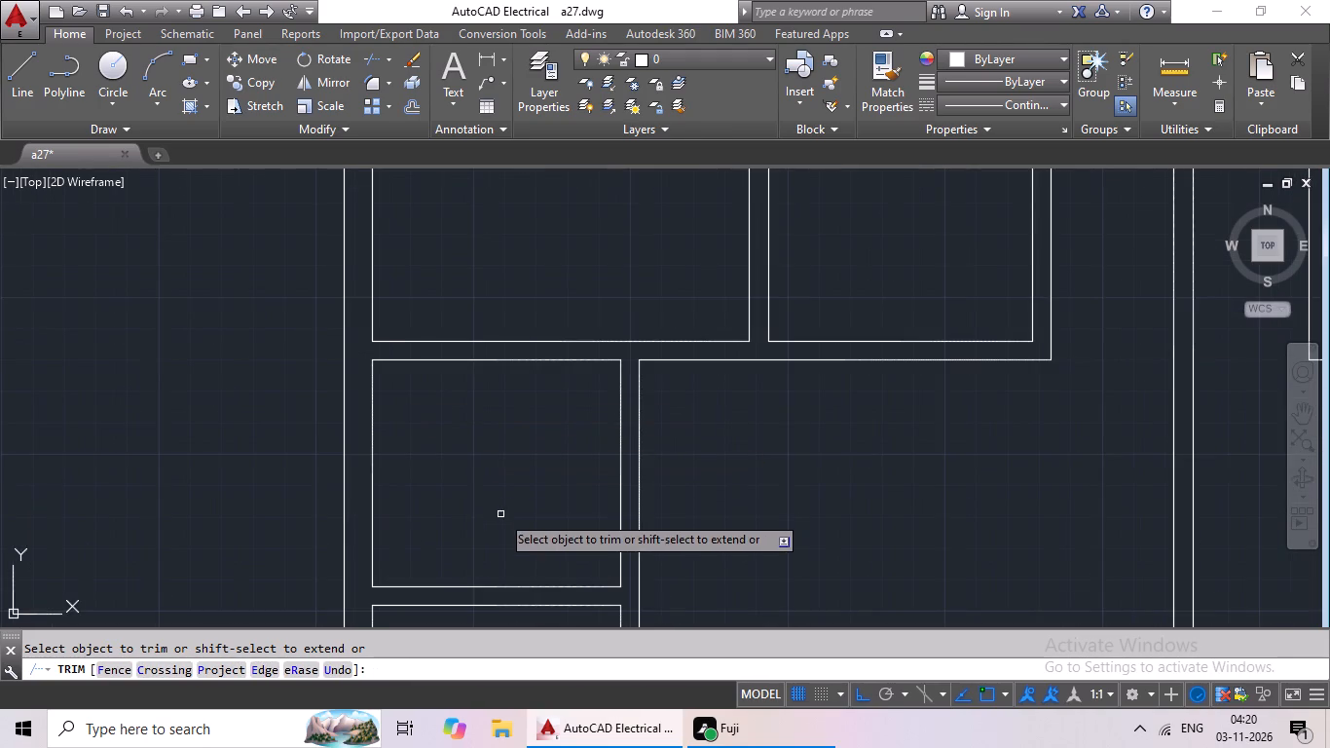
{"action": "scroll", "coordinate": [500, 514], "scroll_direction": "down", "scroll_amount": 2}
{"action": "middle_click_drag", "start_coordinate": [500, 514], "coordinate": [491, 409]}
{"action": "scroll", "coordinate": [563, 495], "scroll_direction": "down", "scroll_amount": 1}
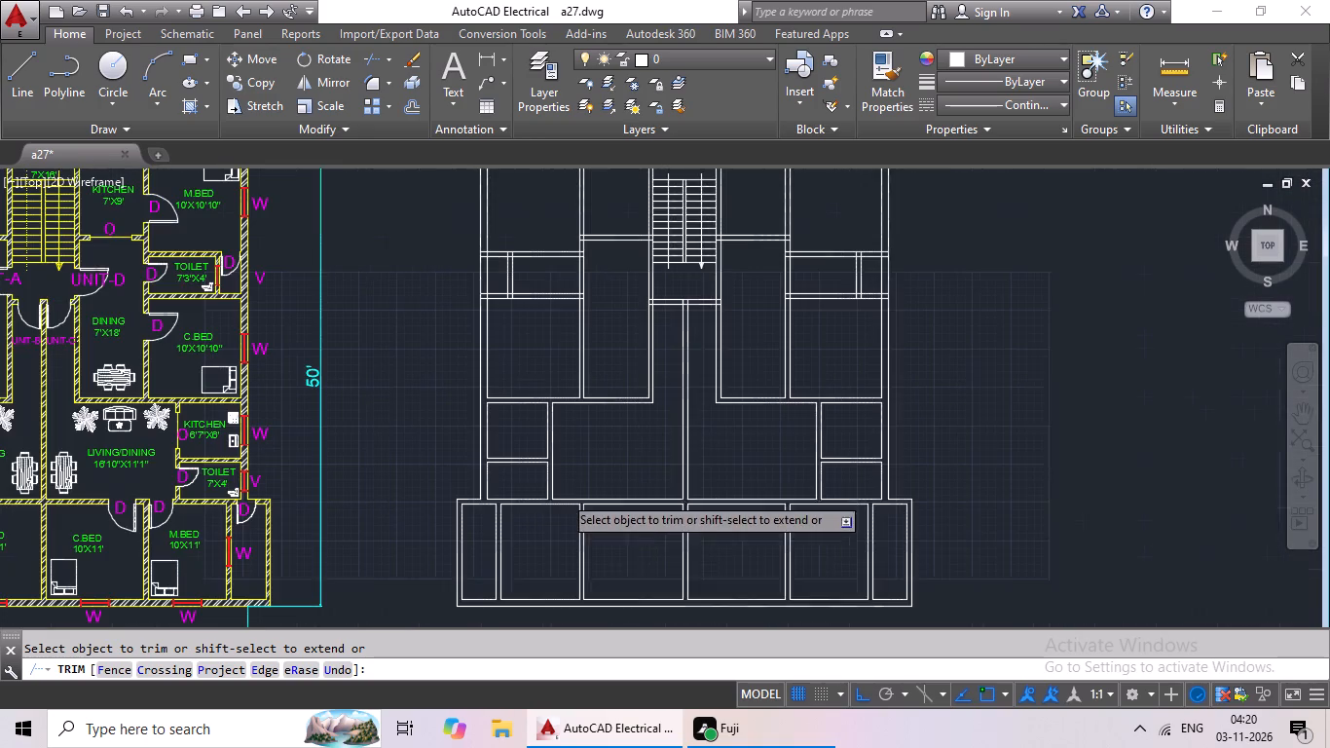
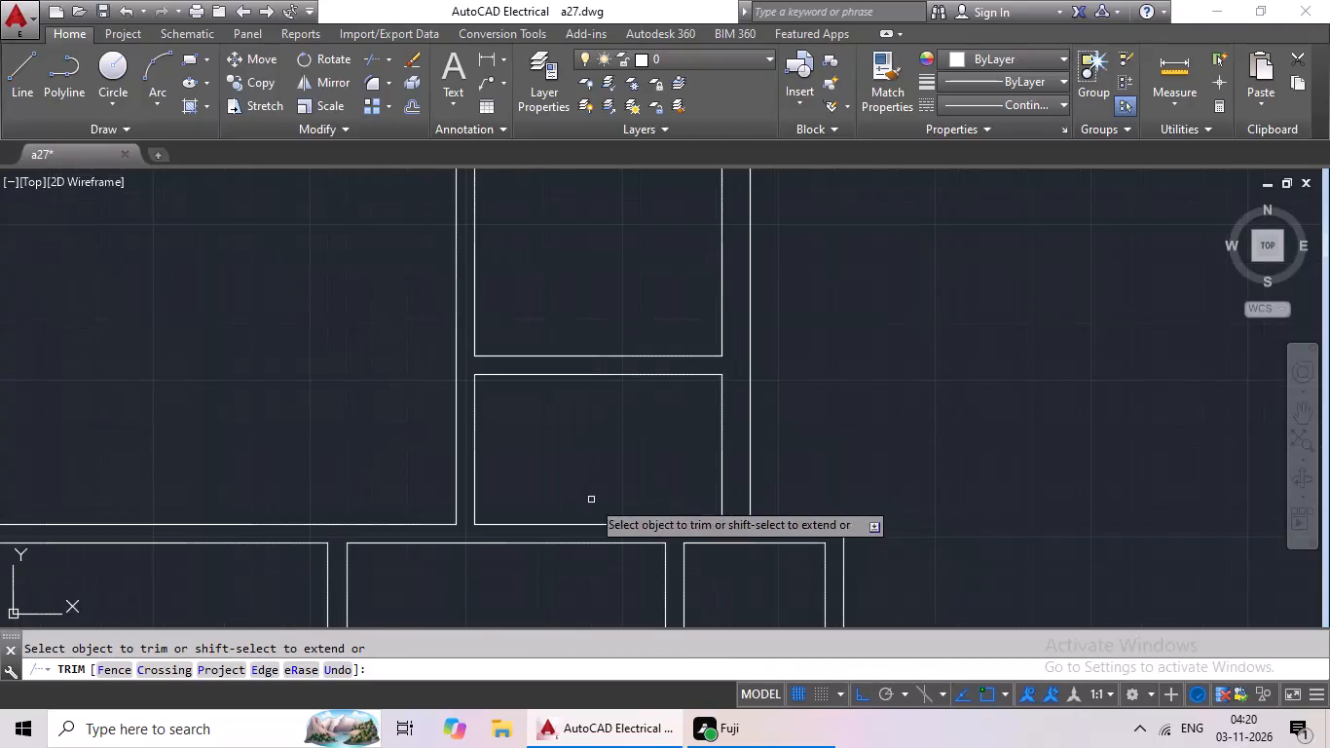
Trim the crossing lines where the wall below the staircase meets the right dining room's side wall.
{"action": "middle_click_drag", "start_coordinate": [534, 497], "coordinate": [1120, 418]}
{"action": "scroll", "coordinate": [1060, 445], "scroll_direction": "down", "scroll_amount": 2}
{"action": "middle_click_drag", "start_coordinate": [742, 336], "coordinate": [691, 492]}
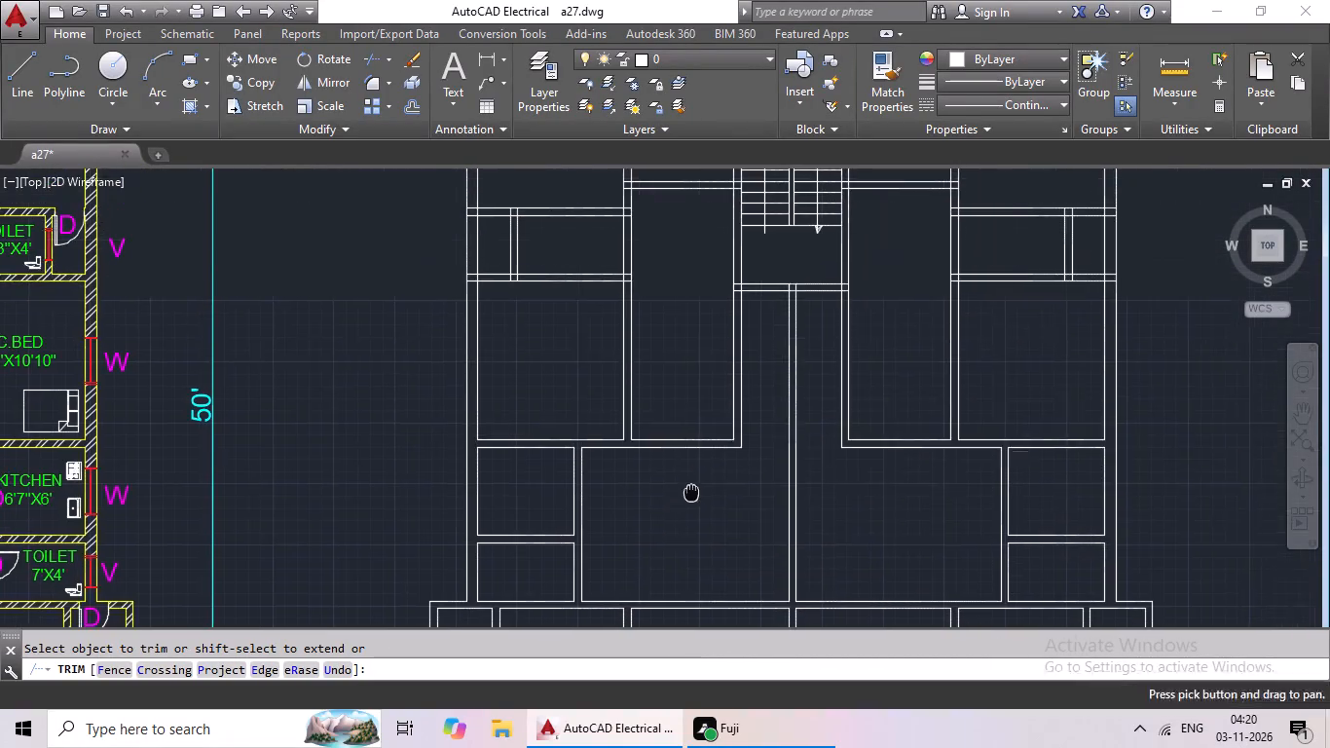
{"action": "middle_click_drag", "start_coordinate": [810, 420], "coordinate": [723, 554]}
{"action": "scroll", "coordinate": [755, 416], "scroll_direction": "up", "scroll_amount": 6}
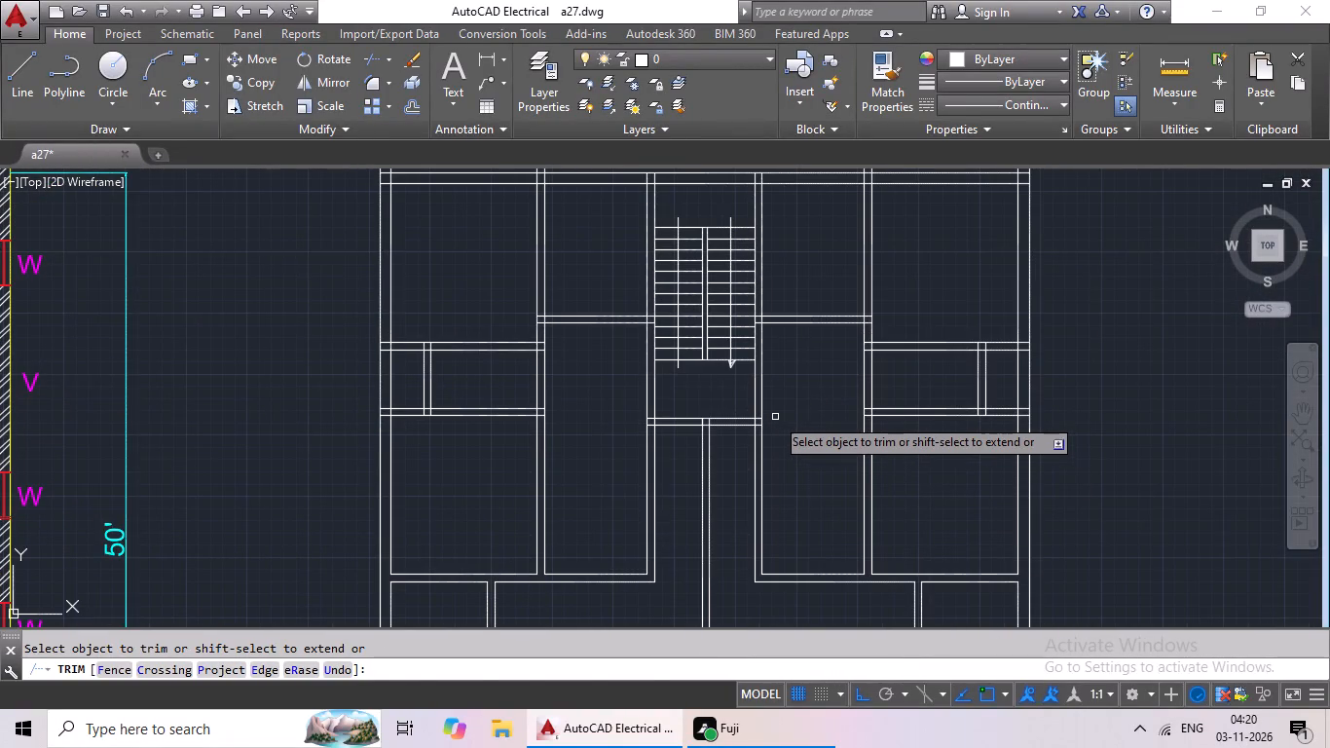
{"action": "left_click_drag", "start_coordinate": [794, 388], "coordinate": [771, 544]}
{"action": "left_click", "coordinate": [769, 547]}
{"action": "left_click_drag", "start_coordinate": [778, 452], "coordinate": [669, 484]}
{"action": "left_click_drag", "start_coordinate": [669, 484], "coordinate": [708, 474]}
Trim the crossing lines where the central dividing wall meets the wall below the staircase.
{"action": "scroll", "coordinate": [827, 457], "scroll_direction": "down", "scroll_amount": 4}
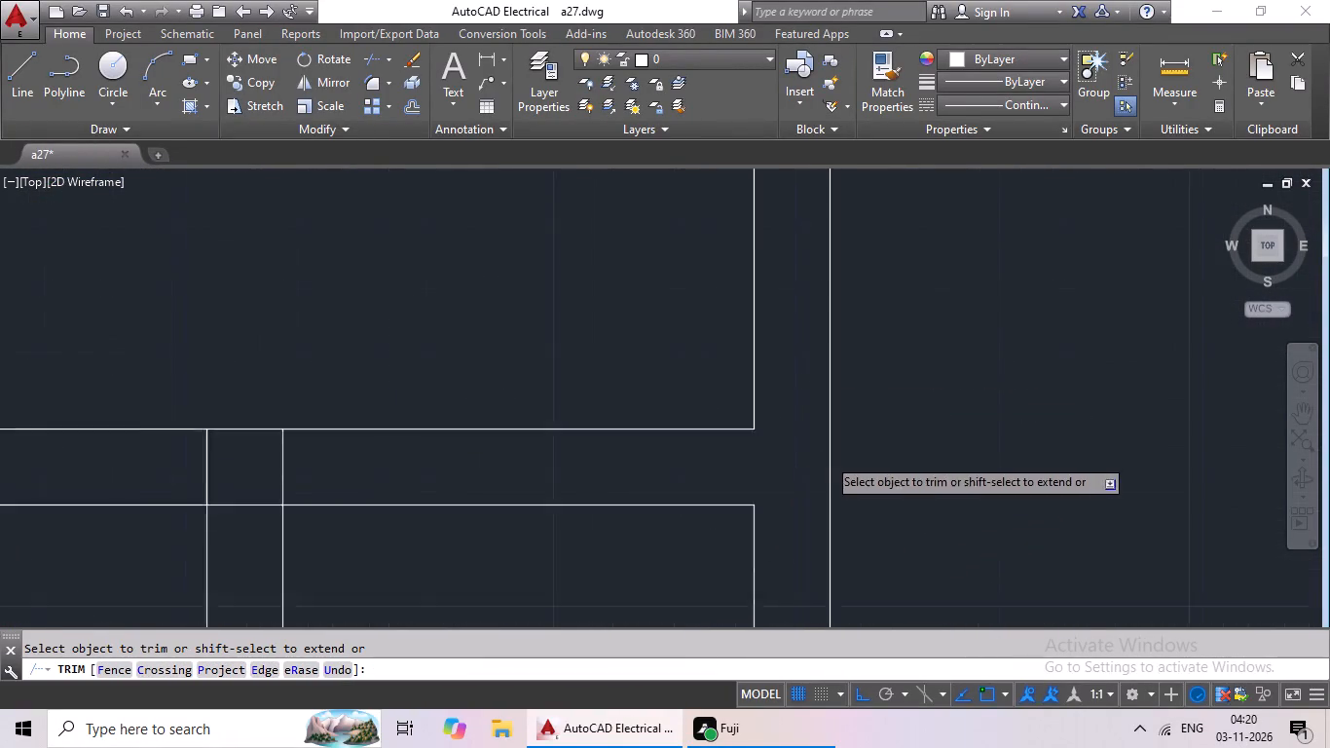
{"action": "scroll", "coordinate": [707, 467], "scroll_direction": "up", "scroll_amount": 5}
{"action": "left_click_drag", "start_coordinate": [703, 422], "coordinate": [364, 496]}
{"action": "left_click_drag", "start_coordinate": [351, 493], "coordinate": [368, 486]}
{"action": "left_click_drag", "start_coordinate": [496, 429], "coordinate": [494, 561]}
{"action": "left_click", "coordinate": [494, 561]}
{"action": "left_click_drag", "start_coordinate": [614, 399], "coordinate": [289, 465]}
{"action": "left_click", "coordinate": [289, 464]}
{"action": "scroll", "coordinate": [456, 430], "scroll_direction": "down", "scroll_amount": 3}
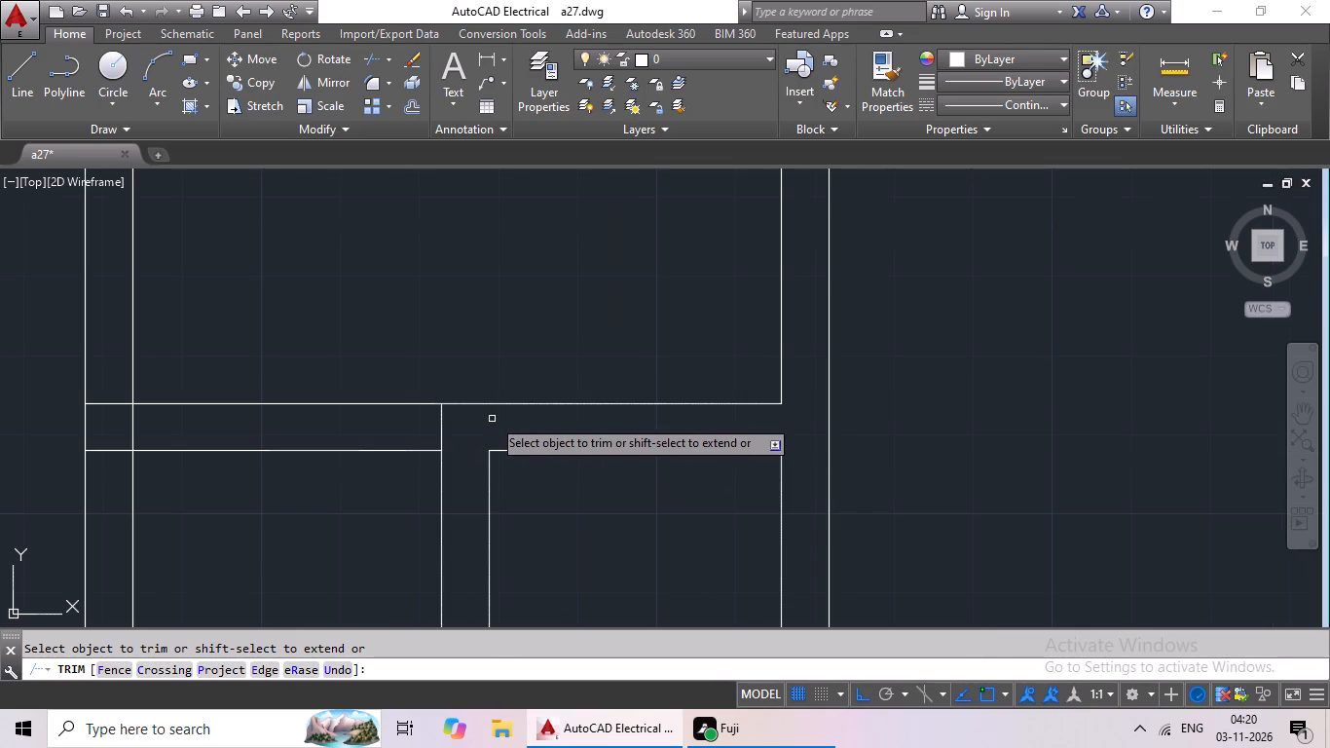
Delete the leftover short line segment at the junction of the central dividing wall and the wall below the staircase.
{"action": "key", "text": "Escape"}
{"action": "left_click_drag", "start_coordinate": [489, 417], "coordinate": [426, 428]}
{"action": "left_click", "coordinate": [405, 438]}
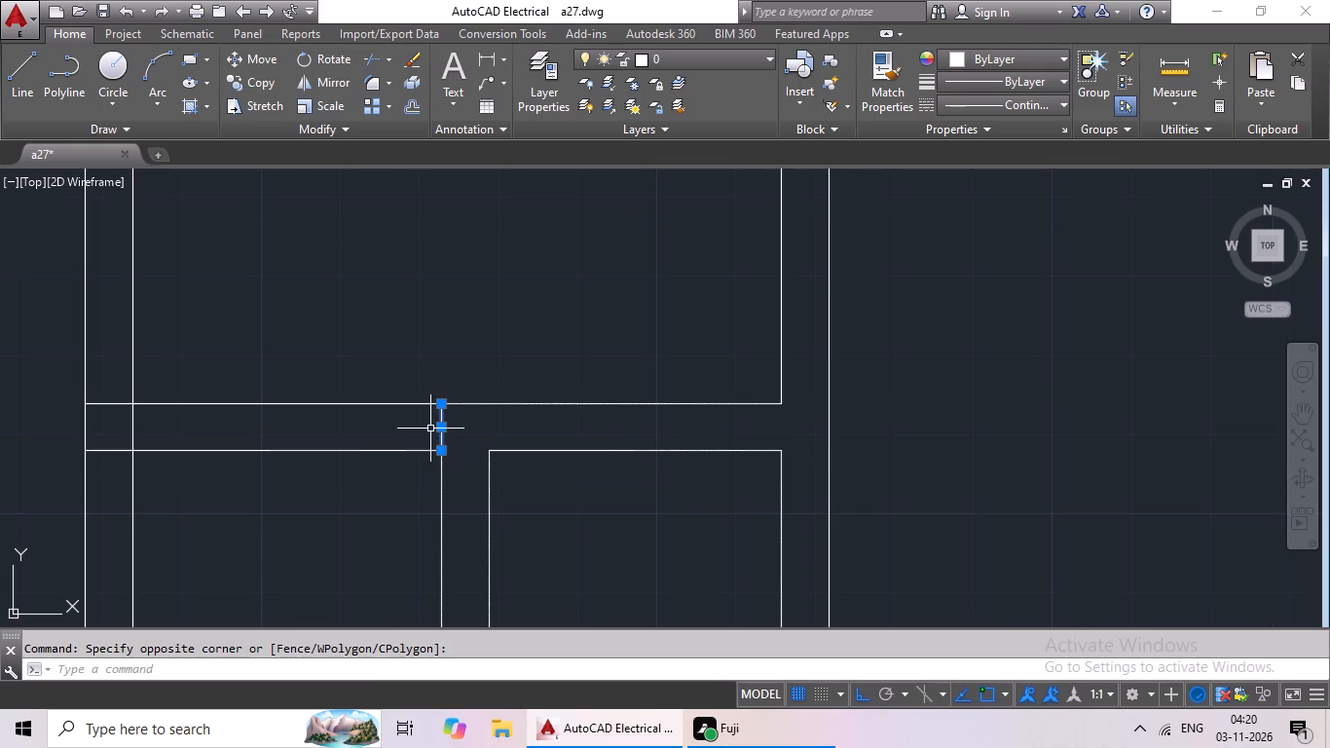
{"action": "key", "text": "Delete"}
Trim the crossing lines where the wall below the staircase meets the left dining room's side wall.
{"action": "type", "text": "tr"}
{"action": "key", "text": "space"}
{"action": "key", "text": "space"}
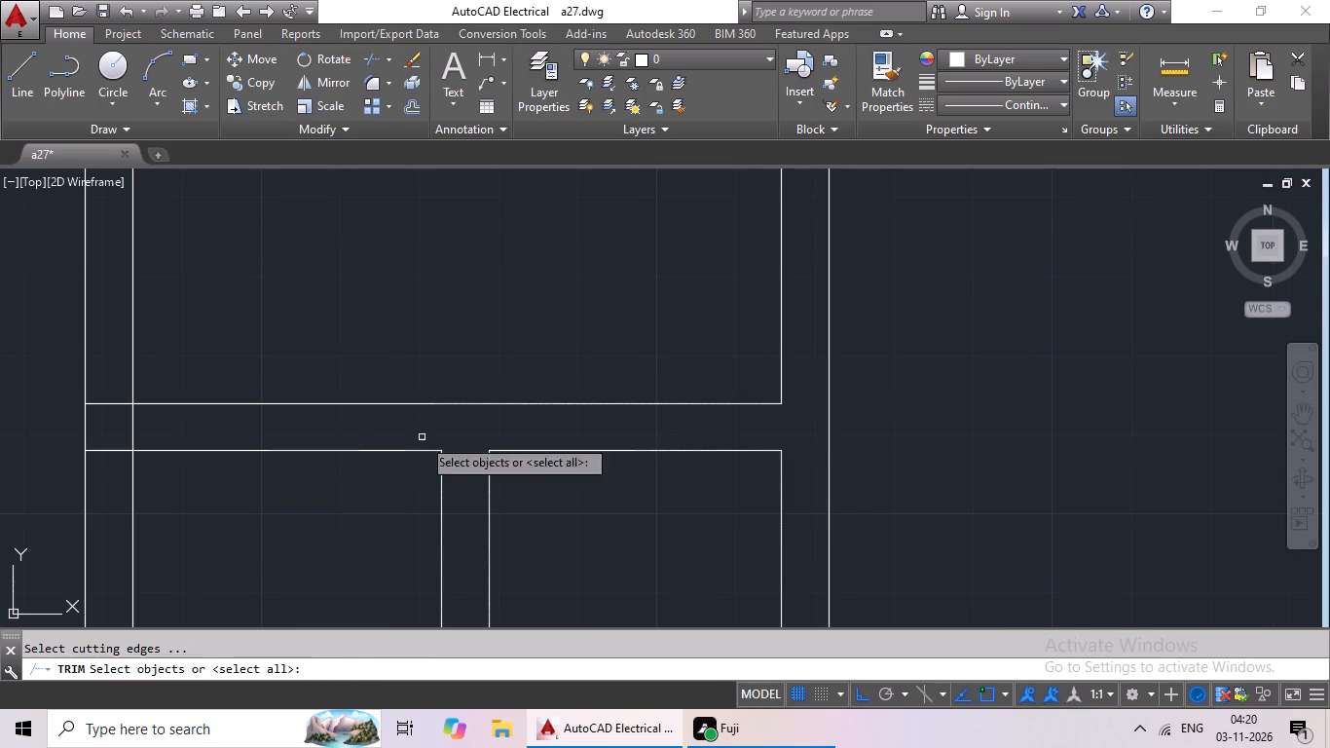
{"action": "middle_click_drag", "start_coordinate": [277, 475], "coordinate": [613, 475]}
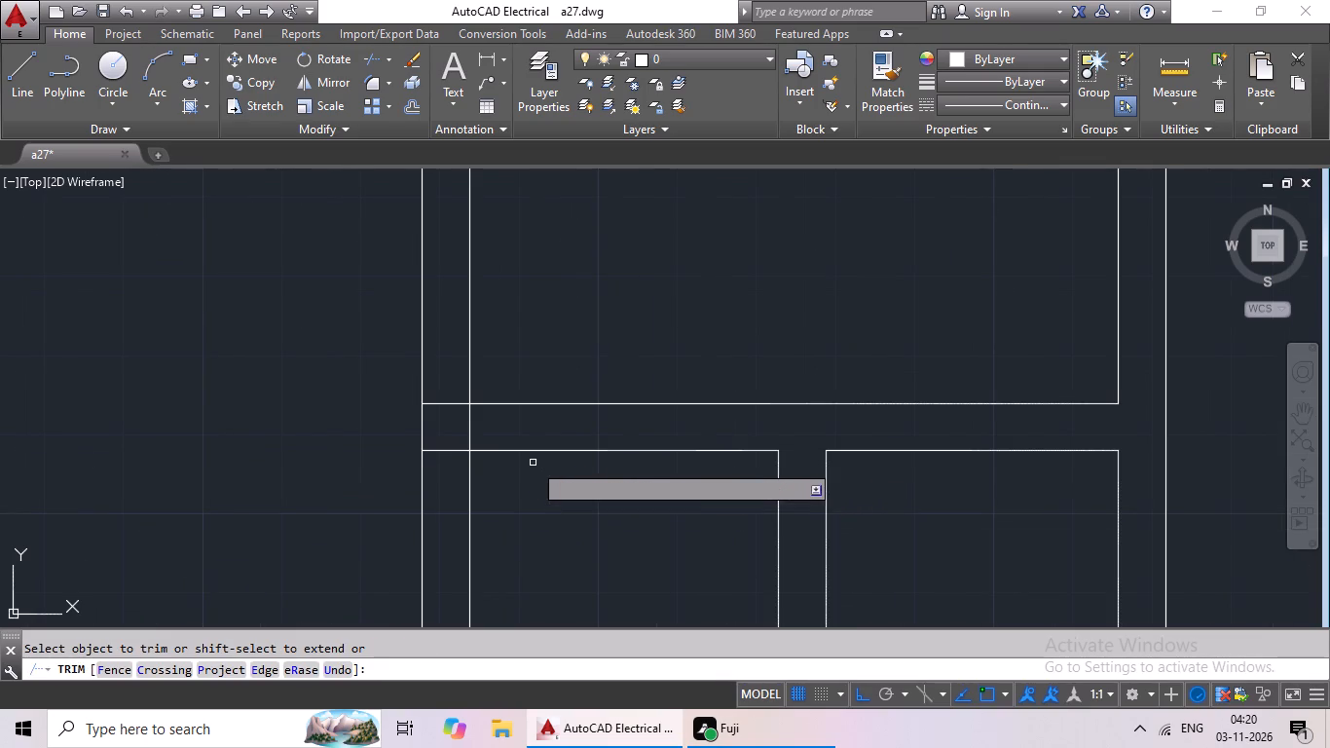
{"action": "scroll", "coordinate": [482, 431], "scroll_direction": "up", "scroll_amount": 1}
{"action": "left_click_drag", "start_coordinate": [522, 410], "coordinate": [432, 443]}
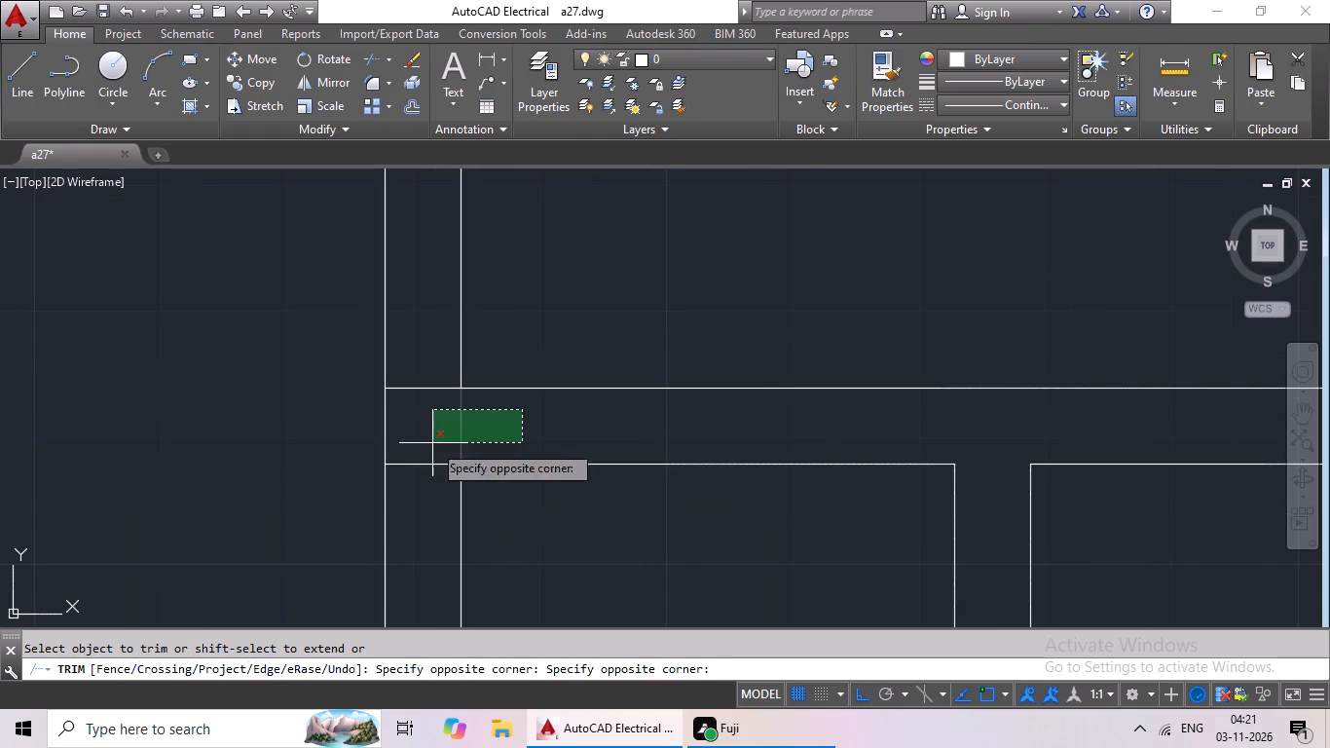
{"action": "left_click", "coordinate": [429, 445]}
{"action": "left_click_drag", "start_coordinate": [446, 356], "coordinate": [415, 467]}
{"action": "left_click_drag", "start_coordinate": [412, 485], "coordinate": [407, 506]}
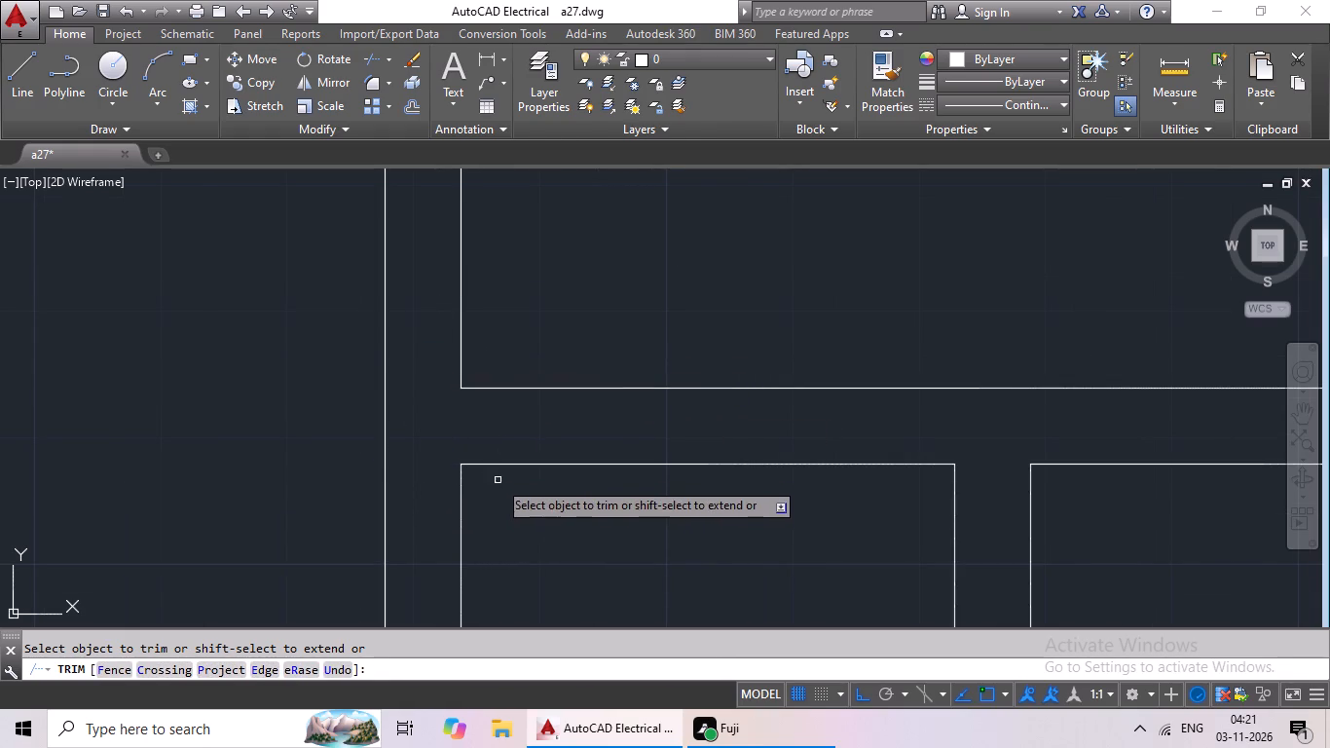
Trim the overlapping lines where the right toilet's lower wall meets the right outer wall.
{"action": "scroll", "coordinate": [527, 455], "scroll_direction": "down", "scroll_amount": 3}
{"action": "middle_click_drag", "start_coordinate": [630, 482], "coordinate": [493, 426]}
{"action": "scroll", "coordinate": [729, 411], "scroll_direction": "down", "scroll_amount": 1}
{"action": "middle_click_drag", "start_coordinate": [724, 420], "coordinate": [552, 511]}
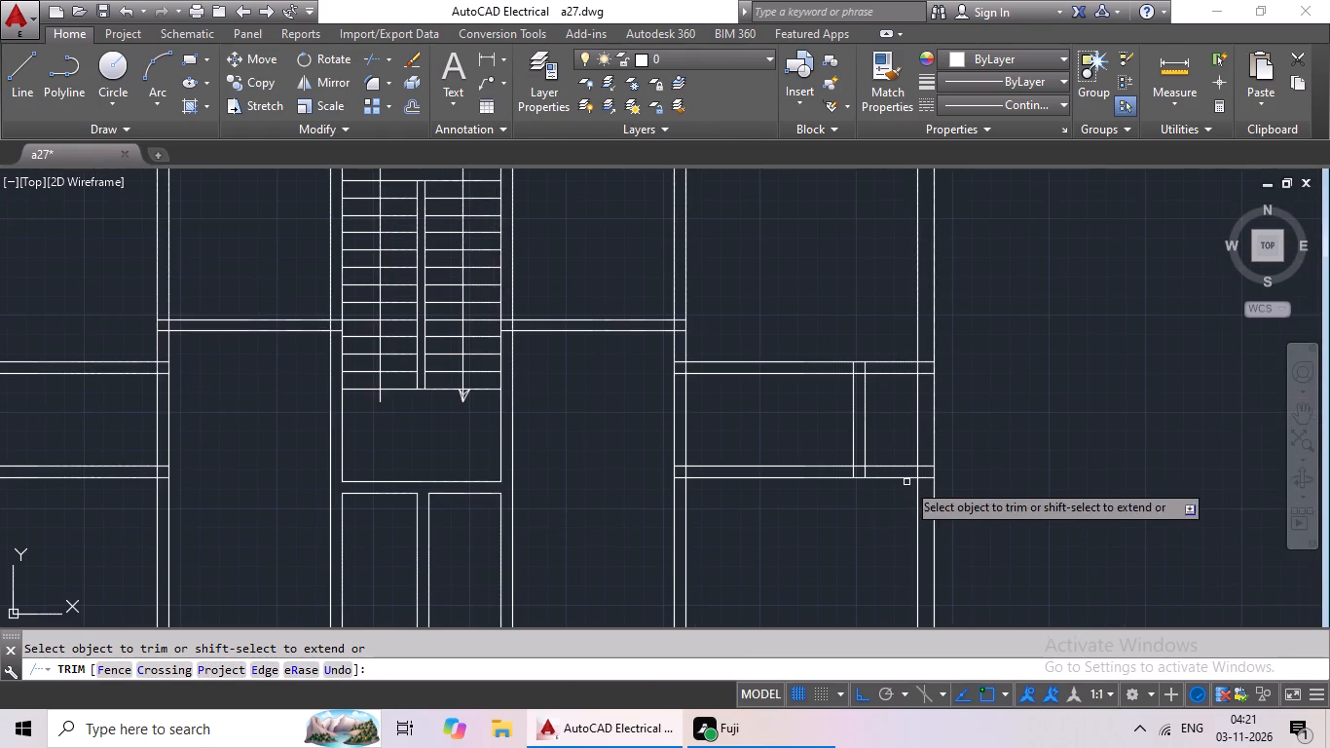
{"action": "scroll", "coordinate": [909, 479], "scroll_direction": "up", "scroll_amount": 4}
{"action": "left_click_drag", "start_coordinate": [1002, 387], "coordinate": [1008, 541]}
{"action": "left_click_drag", "start_coordinate": [1008, 535], "coordinate": [1016, 507]}
{"action": "left_click_drag", "start_coordinate": [1020, 442], "coordinate": [896, 472]}
{"action": "left_click", "coordinate": [896, 472]}
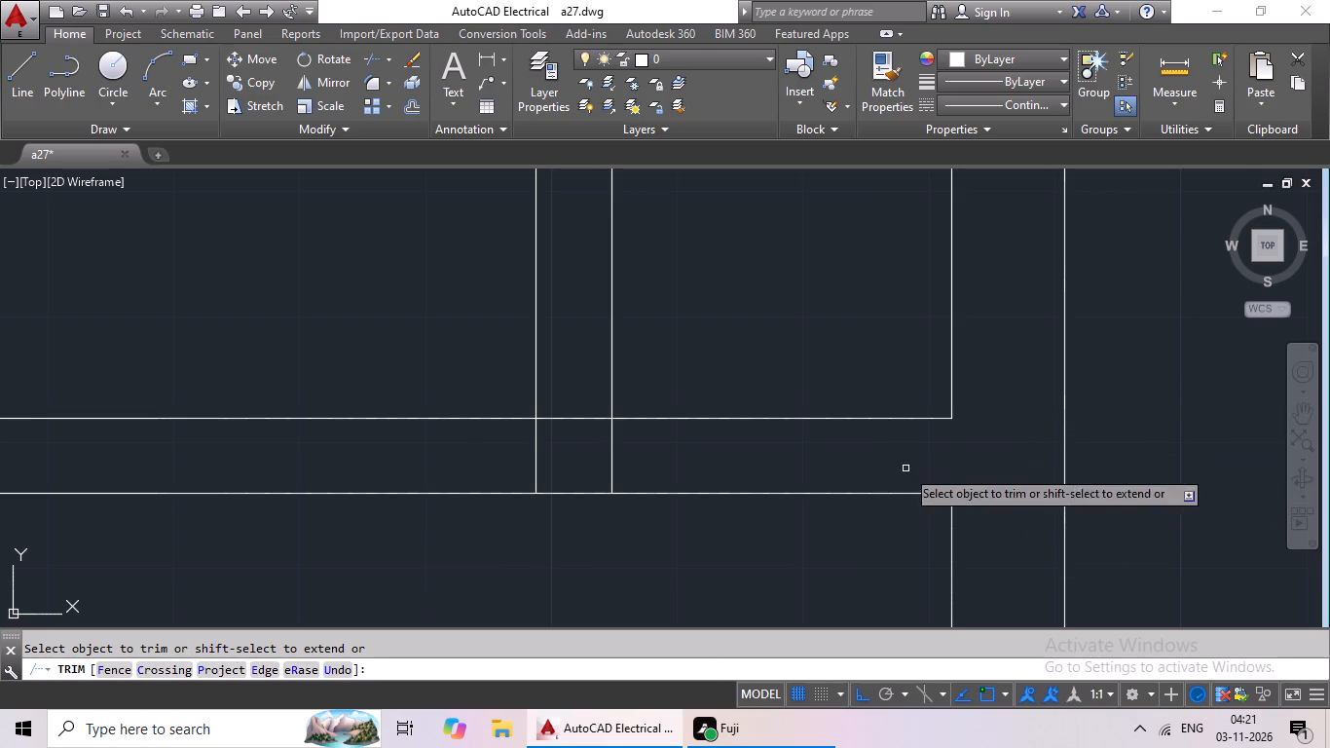
Trim the crossing lines where the right toilet's partition meets the toilet's lower wall.
{"action": "left_click_drag", "start_coordinate": [760, 464], "coordinate": [532, 469]}
{"action": "left_click", "coordinate": [481, 478]}
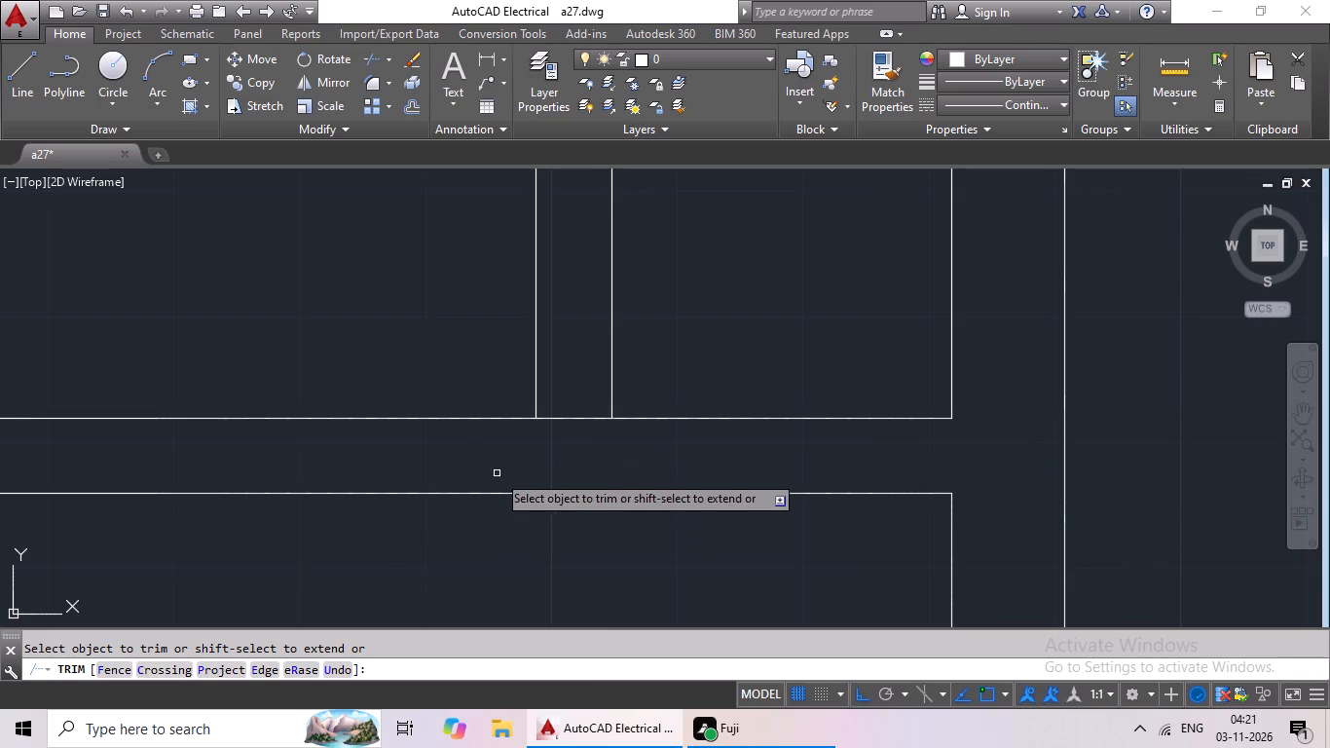
{"action": "left_click_drag", "start_coordinate": [583, 390], "coordinate": [574, 436]}
{"action": "left_click", "coordinate": [587, 432]}
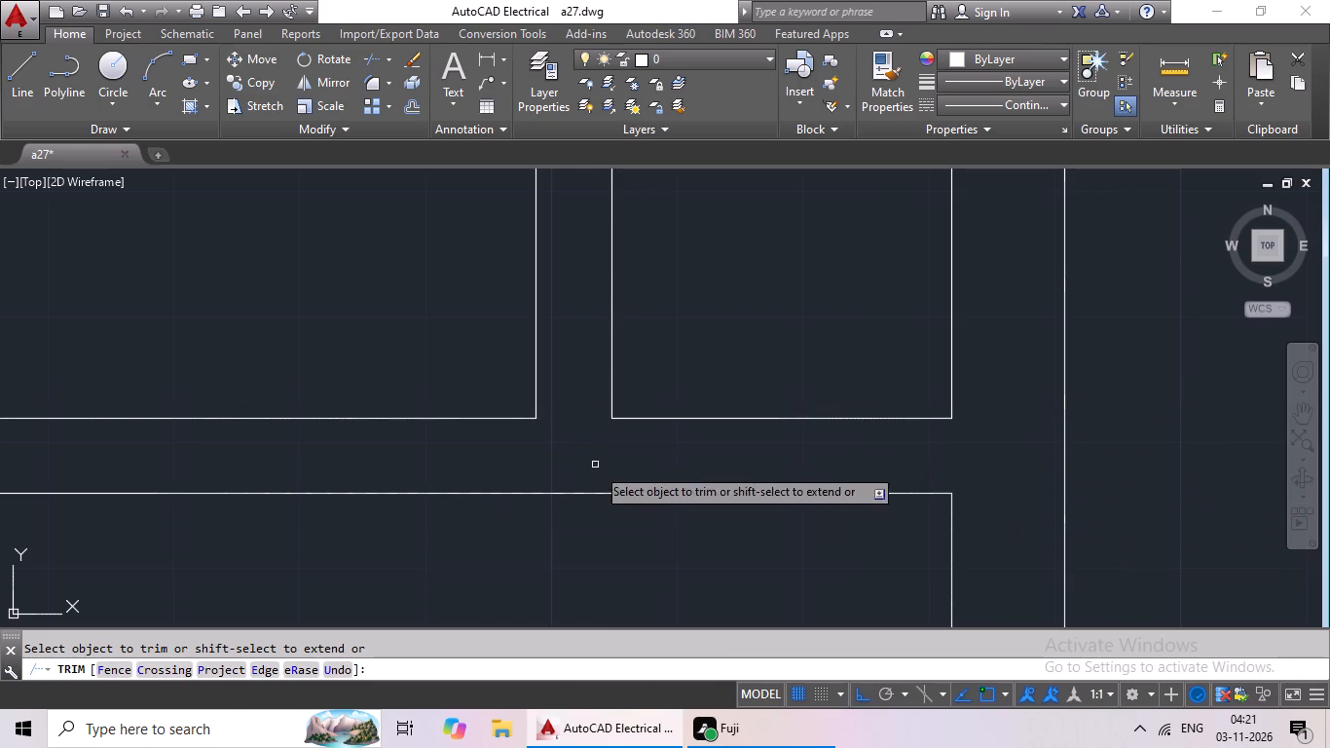
Trim the crossing lines where the right toilet's lower wall meets the side wall shared with the dining room.
{"action": "scroll", "coordinate": [599, 470], "scroll_direction": "down", "scroll_amount": 3}
{"action": "middle_click_drag", "start_coordinate": [574, 542], "coordinate": [813, 518]}
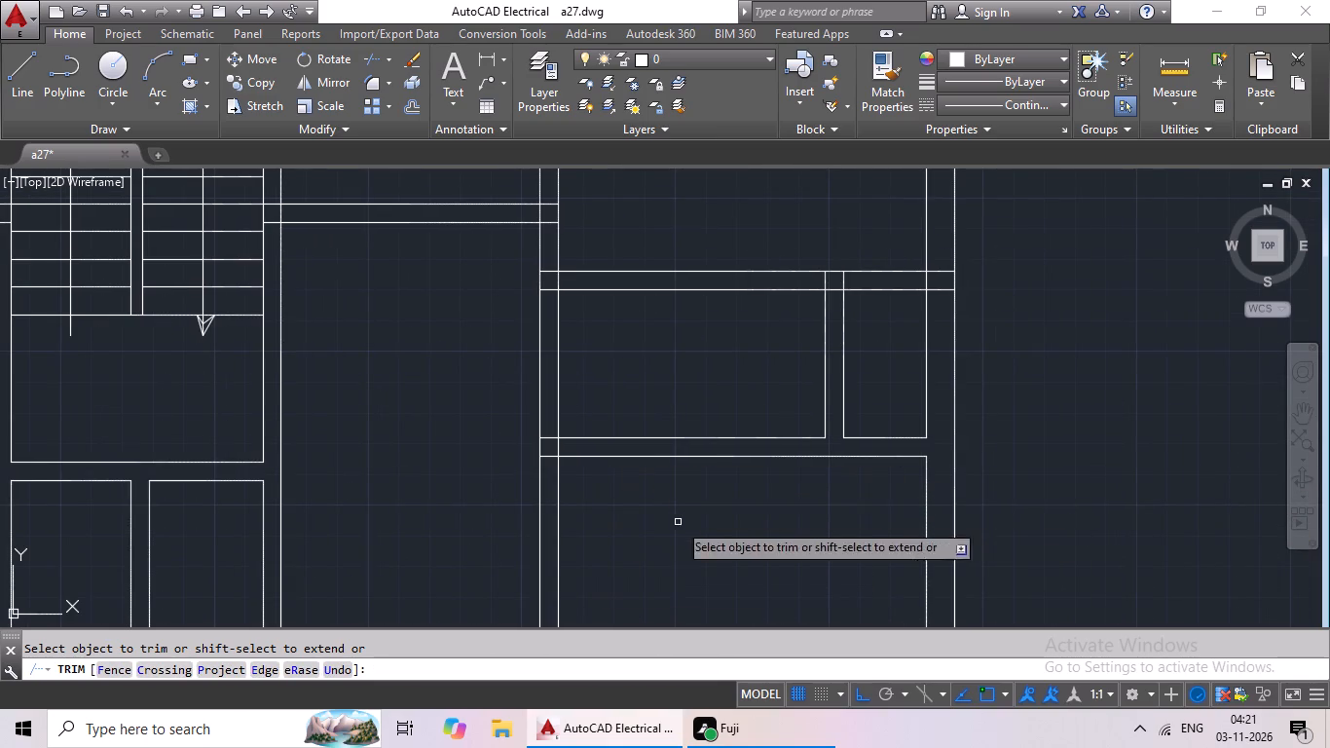
{"action": "scroll", "coordinate": [556, 449], "scroll_direction": "up", "scroll_amount": 4}
{"action": "left_click_drag", "start_coordinate": [665, 420], "coordinate": [551, 480]}
{"action": "left_click", "coordinate": [551, 480]}
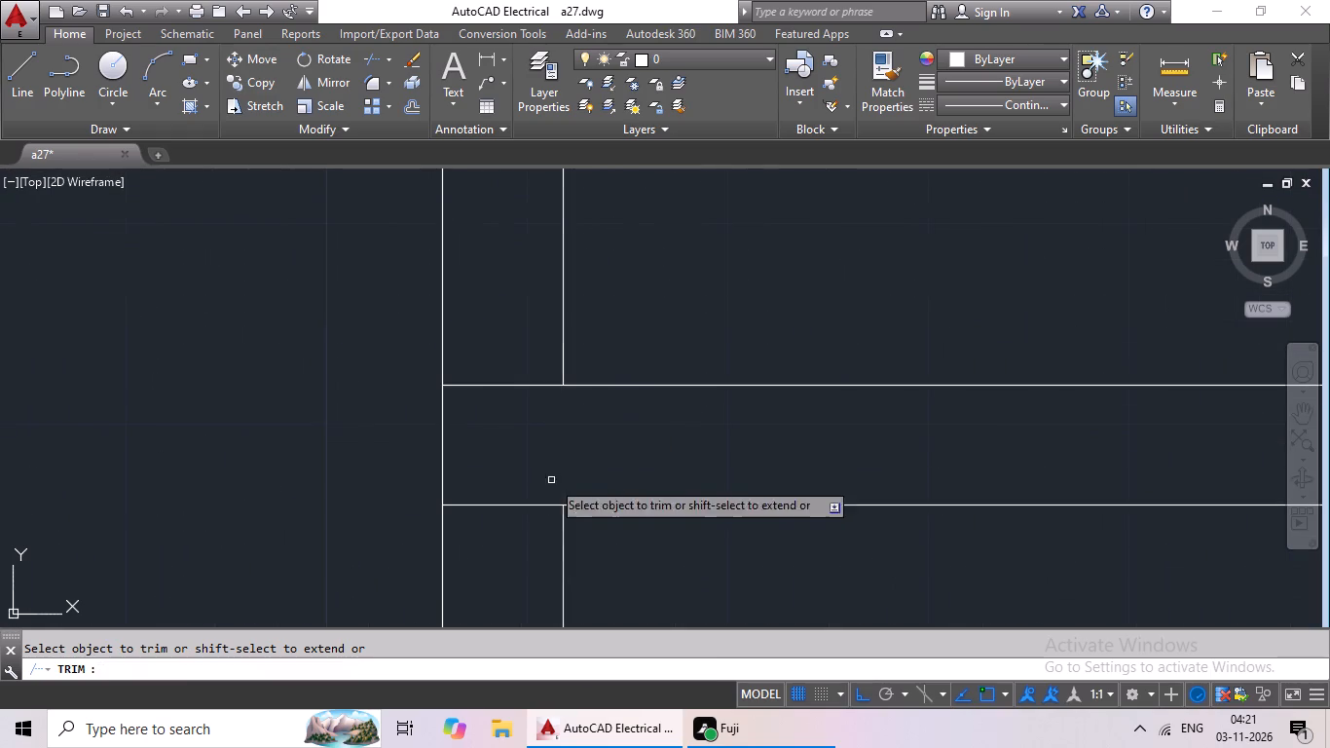
{"action": "left_click_drag", "start_coordinate": [535, 361], "coordinate": [499, 524]}
{"action": "left_click_drag", "start_coordinate": [499, 524], "coordinate": [505, 513]}
Trim the overlapping lines where the right toilet's upper wall meets the right outer wall.
{"action": "scroll", "coordinate": [575, 449], "scroll_direction": "down", "scroll_amount": 4}
{"action": "middle_click_drag", "start_coordinate": [613, 467], "coordinate": [541, 590]}
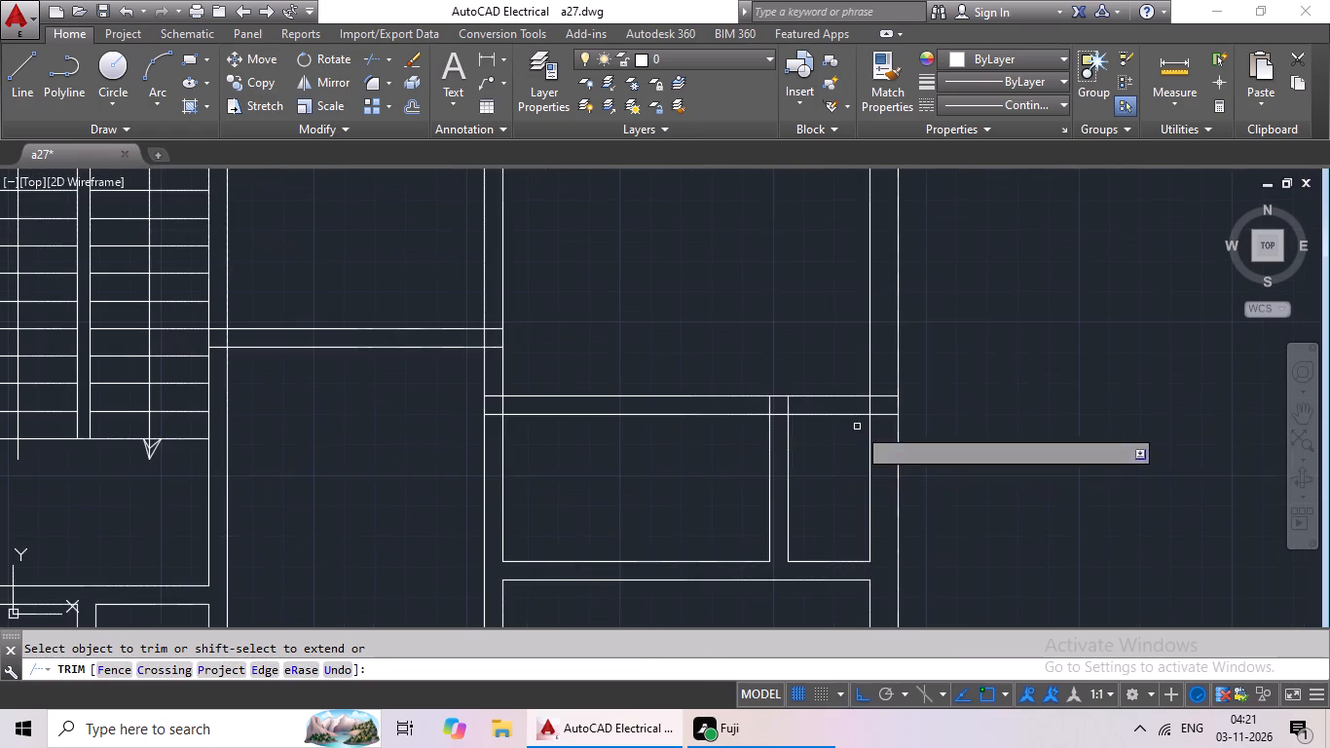
{"action": "scroll", "coordinate": [907, 395], "scroll_direction": "up", "scroll_amount": 3}
{"action": "left_click_drag", "start_coordinate": [802, 360], "coordinate": [801, 521]}
{"action": "left_click_drag", "start_coordinate": [801, 520], "coordinate": [802, 503]}
{"action": "left_click_drag", "start_coordinate": [808, 401], "coordinate": [700, 450]}
{"action": "left_click", "coordinate": [700, 450]}
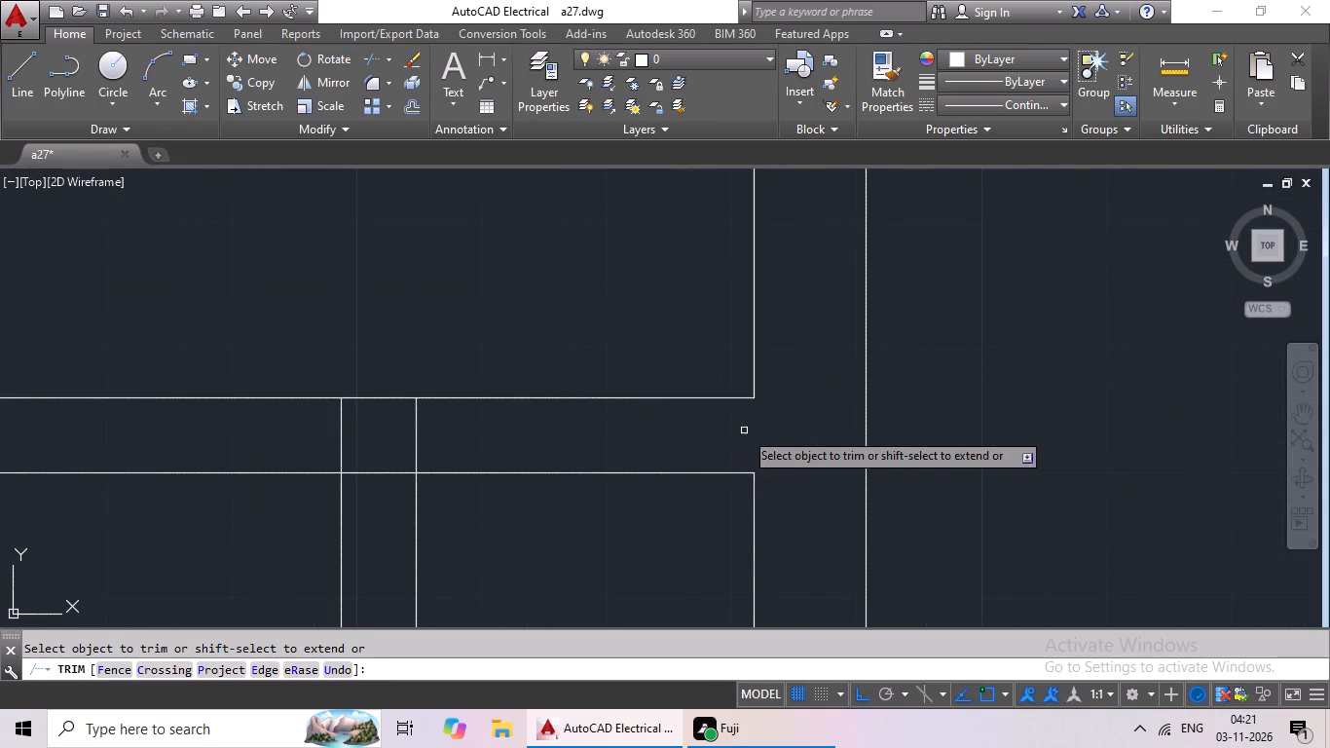
Trim the crossing lines where the right toilet's partition meets the toilet's upper wall.
{"action": "scroll", "coordinate": [744, 430], "scroll_direction": "down", "scroll_amount": 2}
{"action": "scroll", "coordinate": [605, 439], "scroll_direction": "up", "scroll_amount": 4}
{"action": "left_click_drag", "start_coordinate": [710, 398], "coordinate": [408, 459]}
{"action": "left_click_drag", "start_coordinate": [408, 459], "coordinate": [435, 452]}
{"action": "left_click_drag", "start_coordinate": [554, 429], "coordinate": [554, 549]}
{"action": "left_click", "coordinate": [554, 549]}
{"action": "left_click_drag", "start_coordinate": [603, 454], "coordinate": [564, 530]}
{"action": "left_click", "coordinate": [564, 528]}
Trim the crossing lines where the right toilet's upper wall meets the side wall shared with the dining room.
{"action": "scroll", "coordinate": [602, 496], "scroll_direction": "down", "scroll_amount": 4}
{"action": "middle_click_drag", "start_coordinate": [475, 538], "coordinate": [523, 530]}
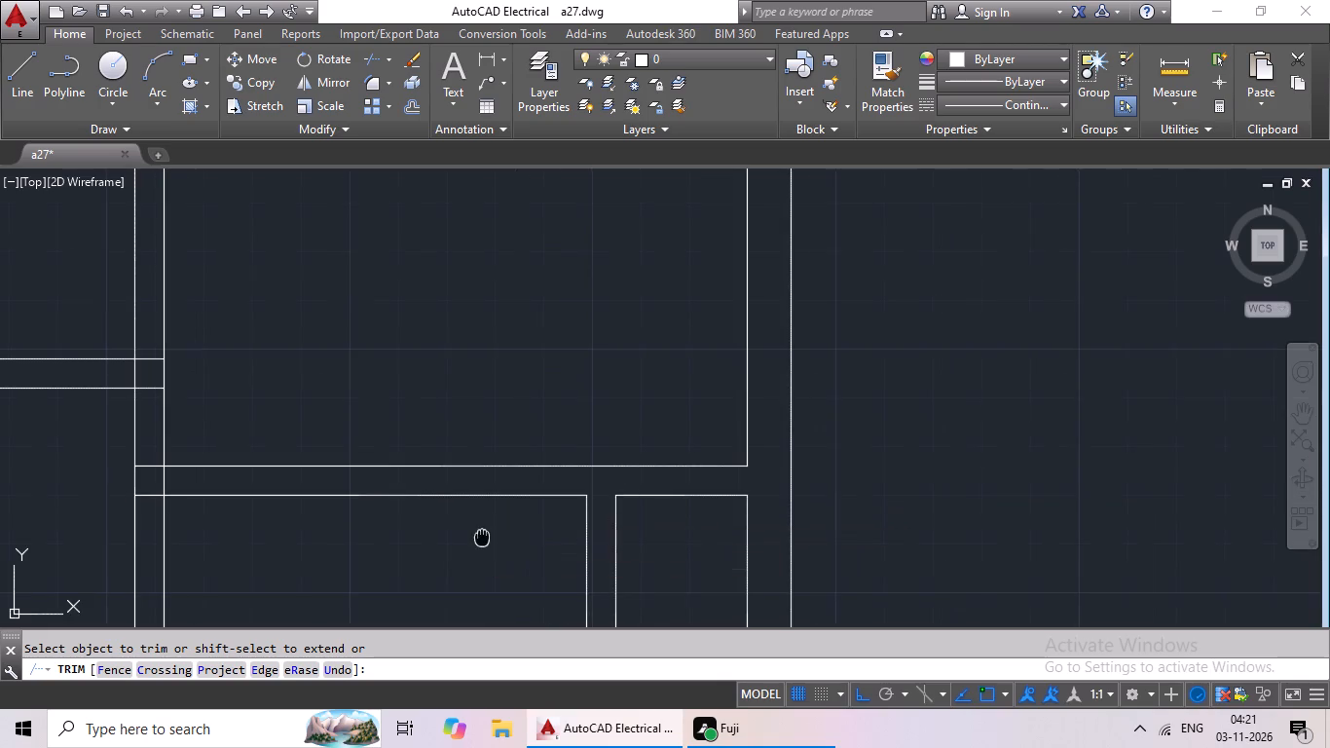
{"action": "middle_click_drag", "start_coordinate": [523, 530], "coordinate": [814, 503]}
{"action": "scroll", "coordinate": [509, 453], "scroll_direction": "up", "scroll_amount": 4}
{"action": "left_click_drag", "start_coordinate": [527, 400], "coordinate": [390, 454]}
{"action": "left_click", "coordinate": [390, 454]}
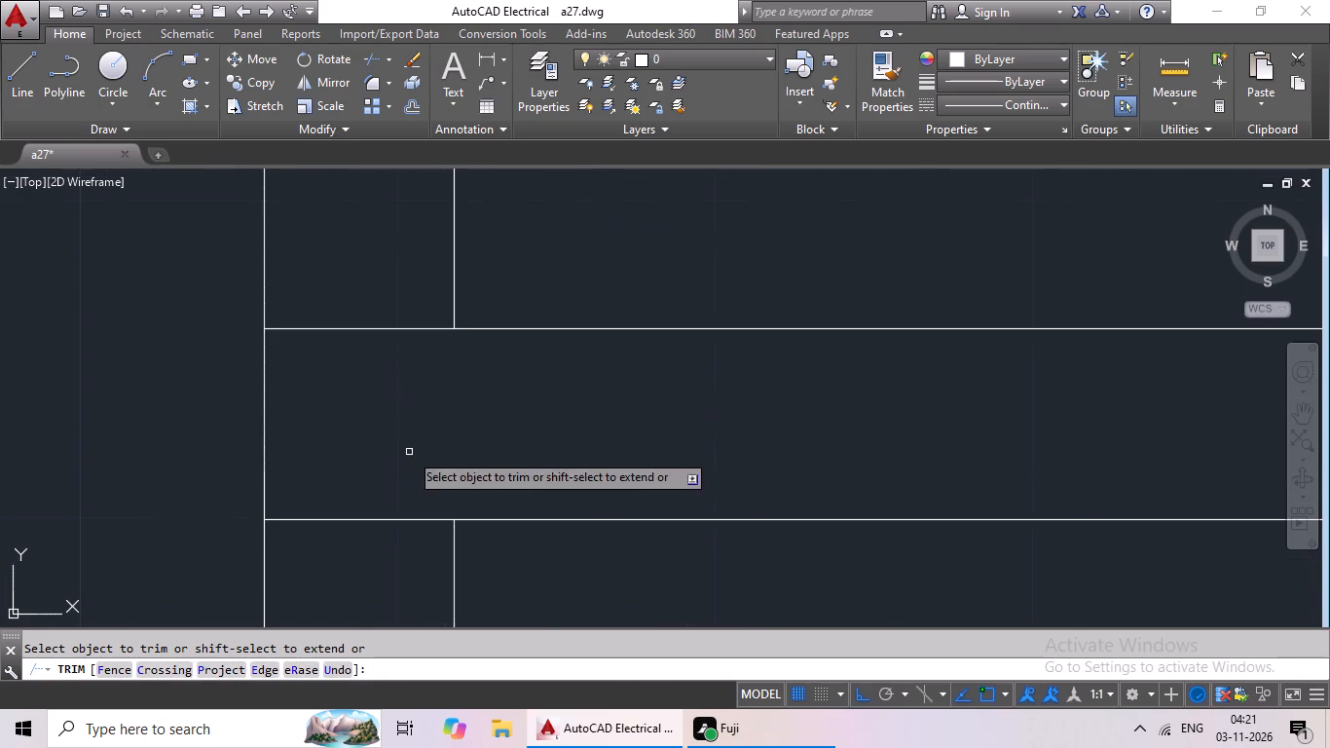
{"action": "left_click_drag", "start_coordinate": [394, 307], "coordinate": [349, 577]}
{"action": "left_click_drag", "start_coordinate": [349, 577], "coordinate": [356, 563]}
Trim the crossing lines where the wall between the right upper kitchen and dining room meets the master bedroom's side wall.
{"action": "scroll", "coordinate": [451, 477], "scroll_direction": "down", "scroll_amount": 6}
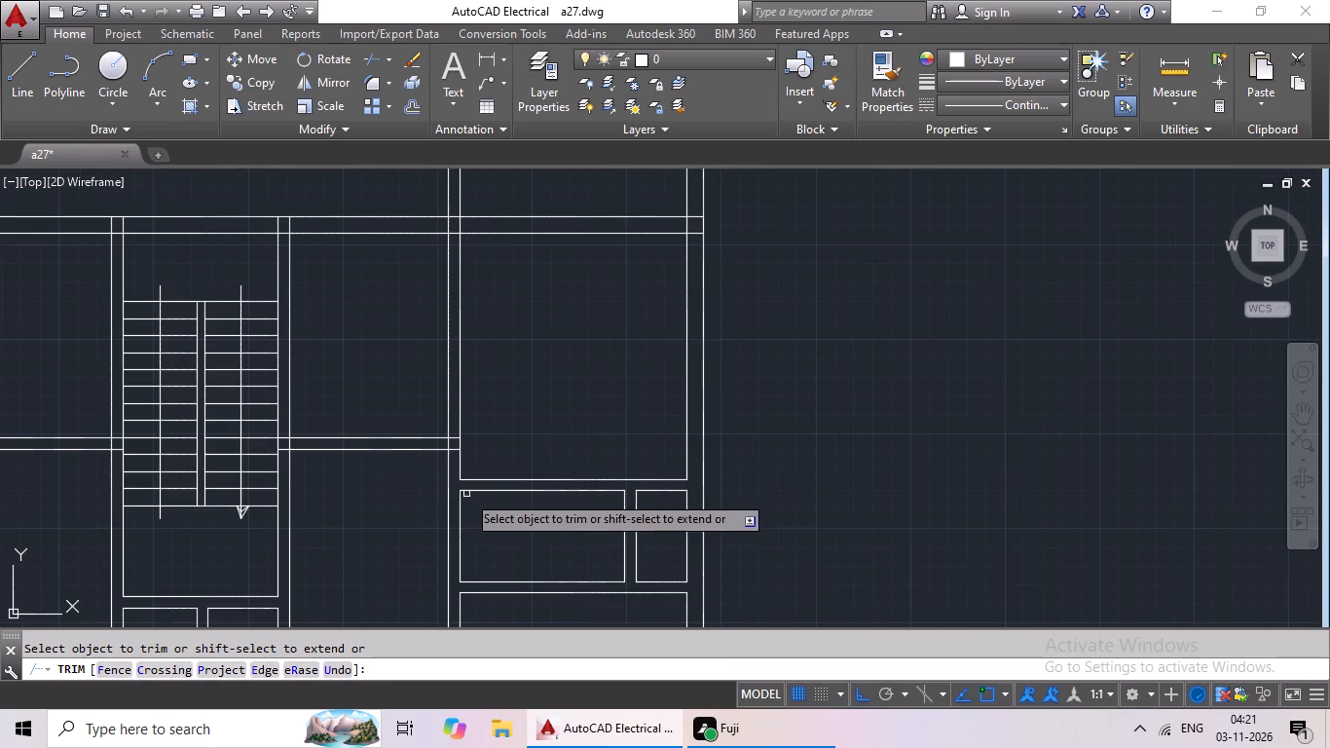
{"action": "scroll", "coordinate": [430, 463], "scroll_direction": "up", "scroll_amount": 4}
{"action": "scroll", "coordinate": [534, 326], "scroll_direction": "up", "scroll_amount": 2}
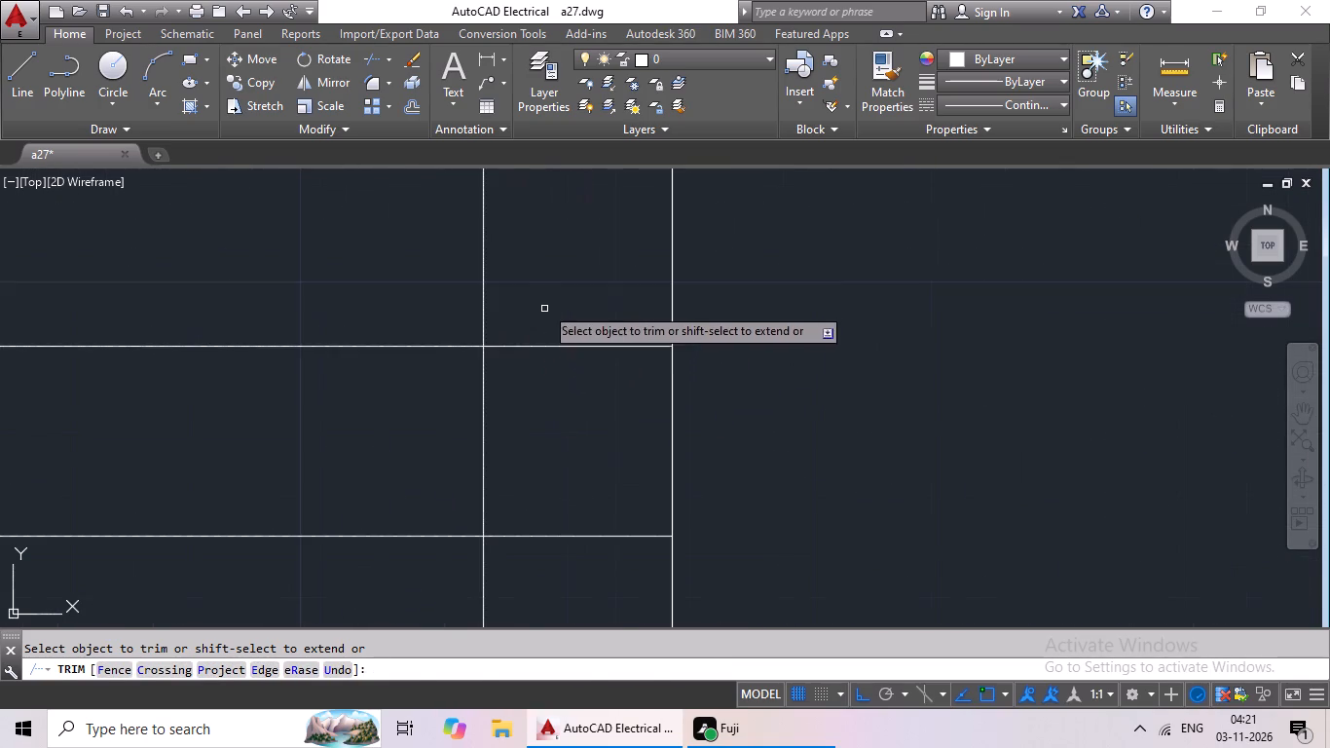
{"action": "left_click_drag", "start_coordinate": [560, 283], "coordinate": [532, 483]}
{"action": "left_click_drag", "start_coordinate": [530, 511], "coordinate": [530, 550]}
{"action": "left_click_drag", "start_coordinate": [530, 550], "coordinate": [552, 456]}
{"action": "left_click_drag", "start_coordinate": [553, 424], "coordinate": [553, 436]}
{"action": "left_click_drag", "start_coordinate": [578, 402], "coordinate": [388, 465]}
{"action": "left_click", "coordinate": [396, 463]}
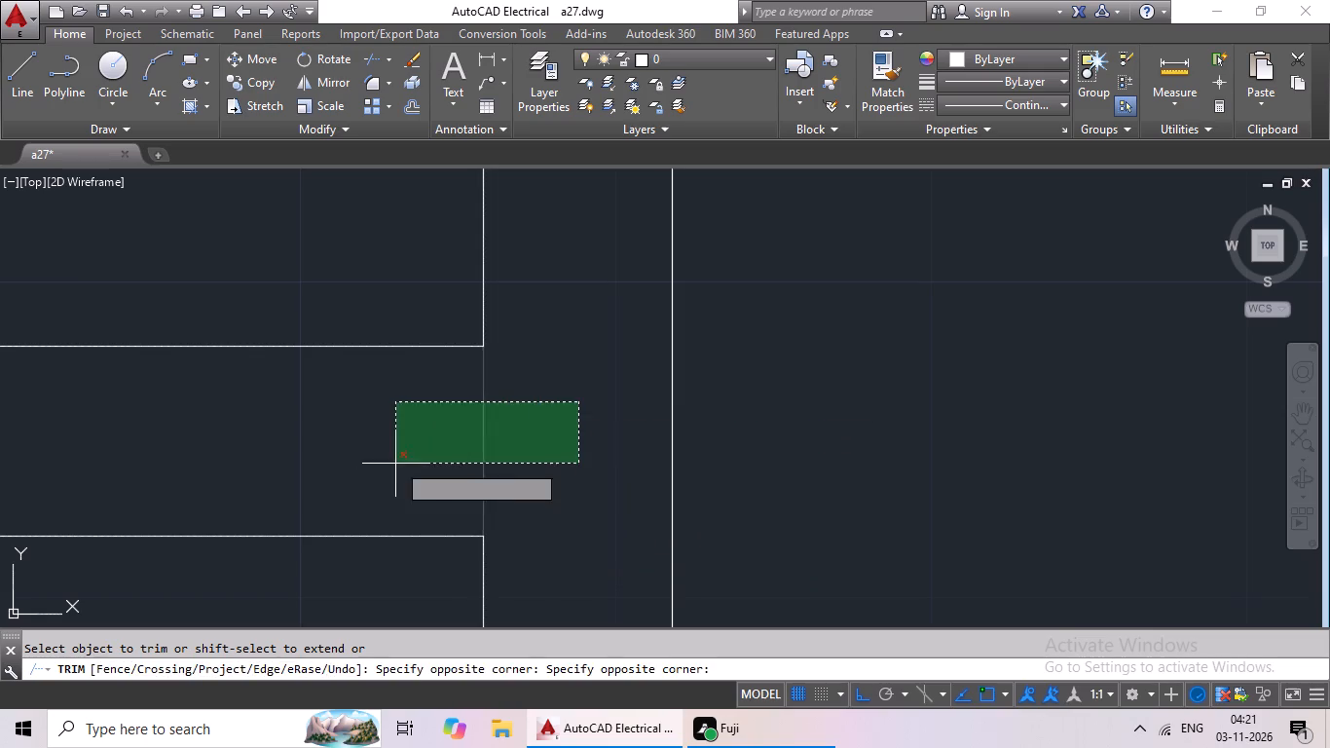
Trim the crossing lines where the wall between the right upper kitchen and dining room meets the staircase's side wall.
{"action": "scroll", "coordinate": [420, 454], "scroll_direction": "down", "scroll_amount": 4}
{"action": "middle_click_drag", "start_coordinate": [310, 506], "coordinate": [788, 487]}
{"action": "scroll", "coordinate": [547, 443], "scroll_direction": "up", "scroll_amount": 3}
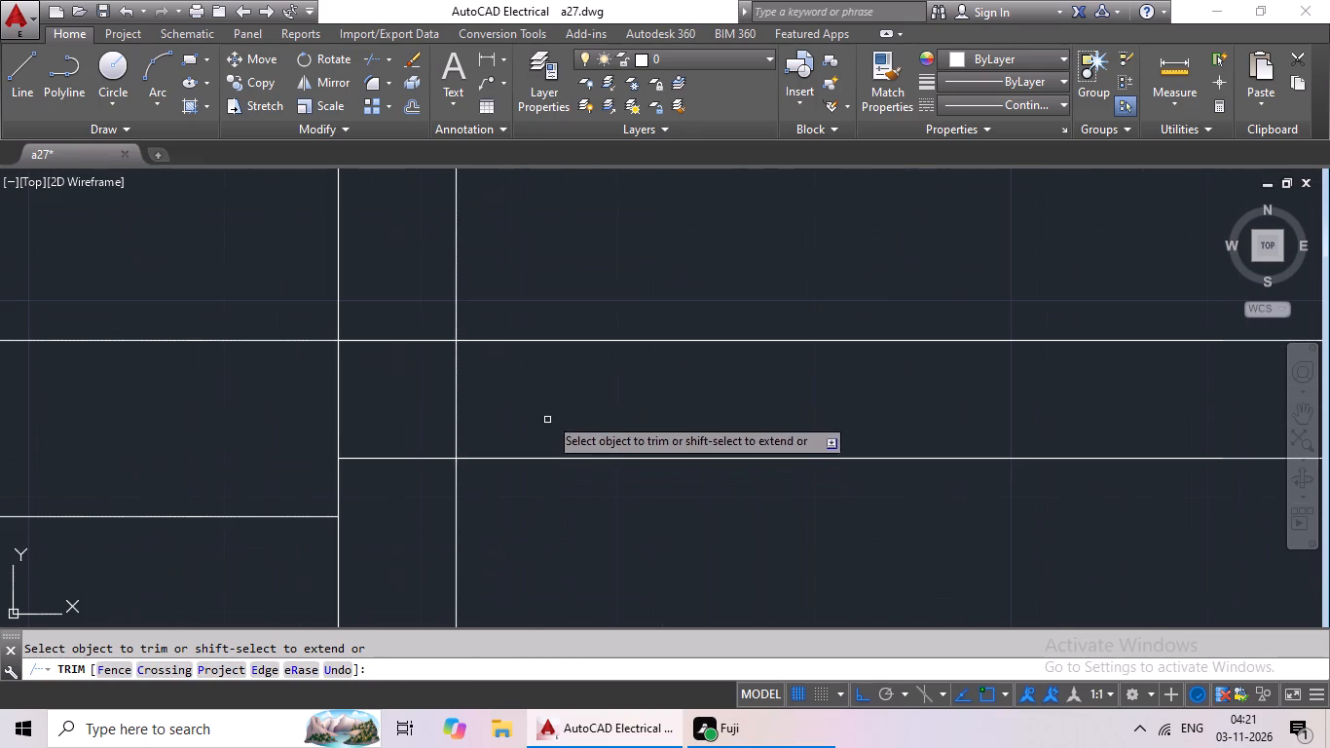
{"action": "left_click_drag", "start_coordinate": [565, 388], "coordinate": [363, 433]}
{"action": "left_click", "coordinate": [380, 431]}
{"action": "left_click_drag", "start_coordinate": [419, 305], "coordinate": [422, 475]}
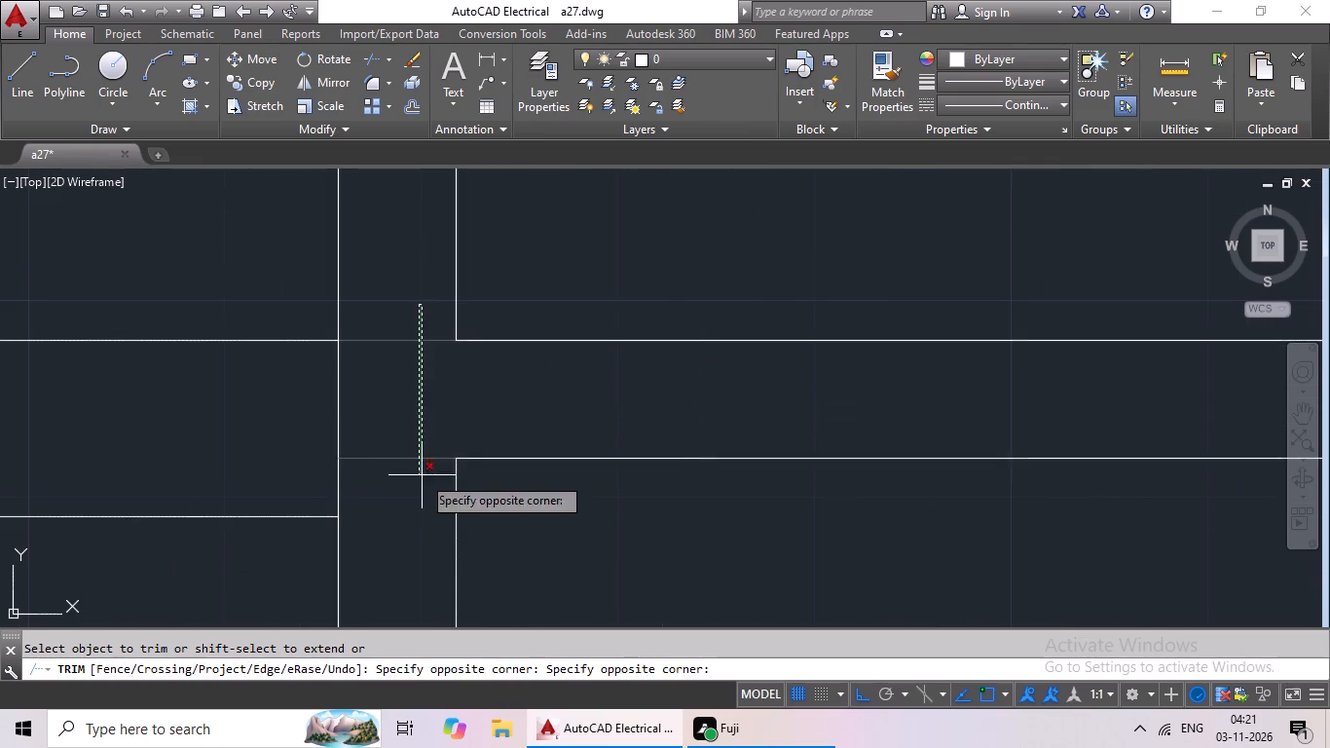
{"action": "left_click", "coordinate": [422, 475]}
Trim the crossing lines where the left toilet's lower wall meets the side wall shared with the dining room.
{"action": "scroll", "coordinate": [547, 473], "scroll_direction": "down", "scroll_amount": 4}
{"action": "scroll", "coordinate": [625, 601], "scroll_direction": "down", "scroll_amount": 3}
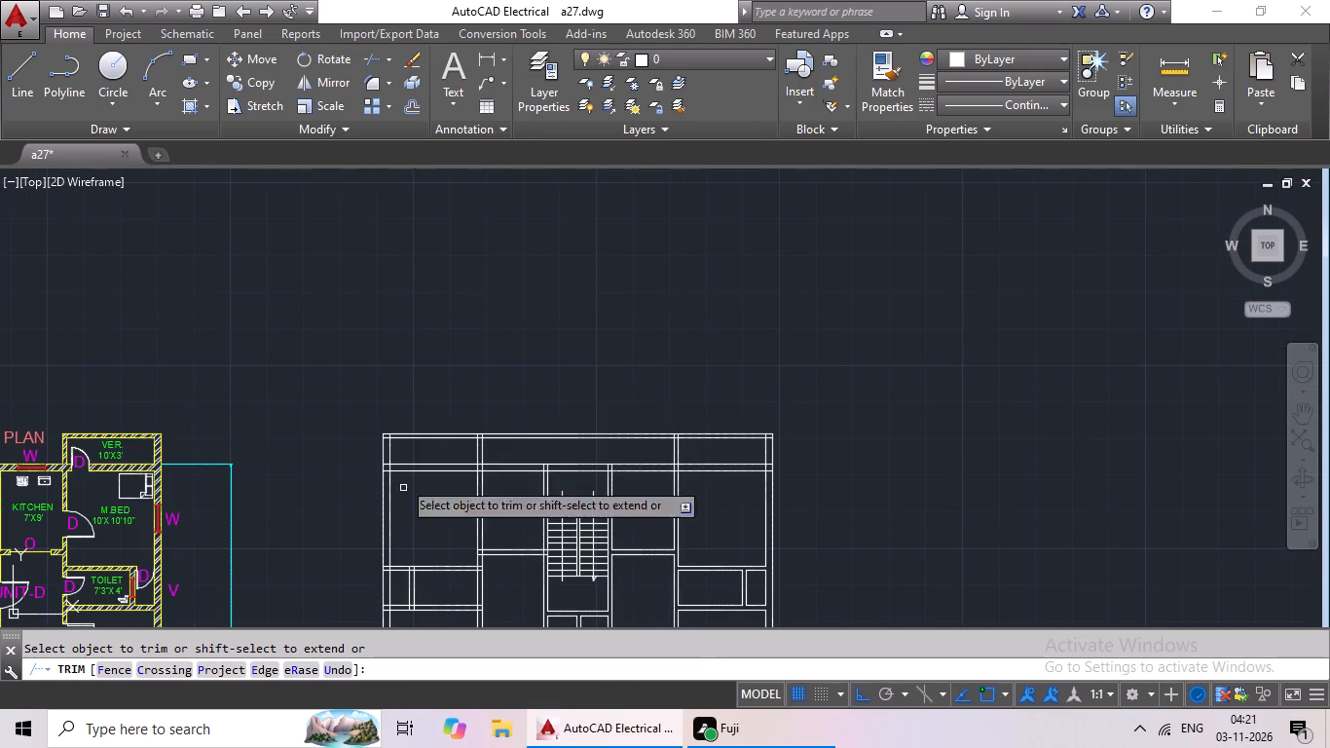
{"action": "middle_click_drag", "start_coordinate": [535, 535], "coordinate": [571, 380]}
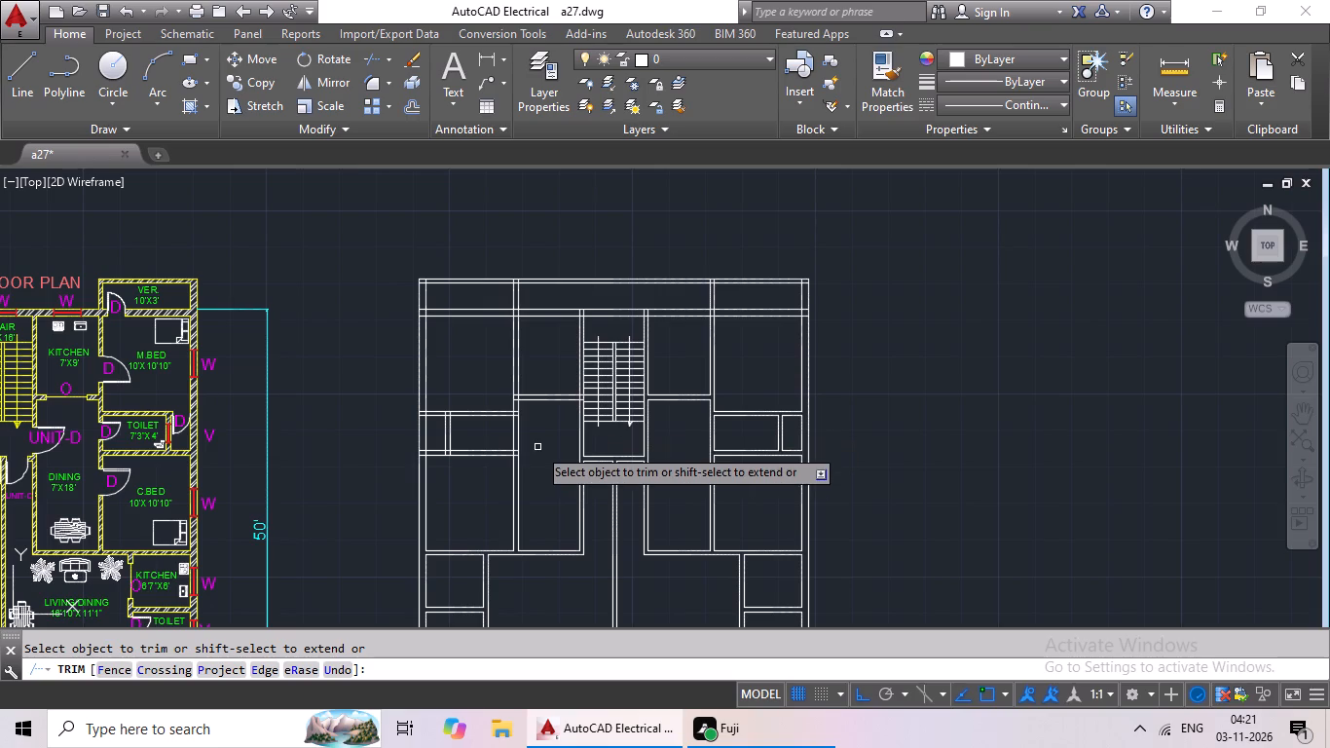
{"action": "scroll", "coordinate": [513, 467], "scroll_direction": "up", "scroll_amount": 7}
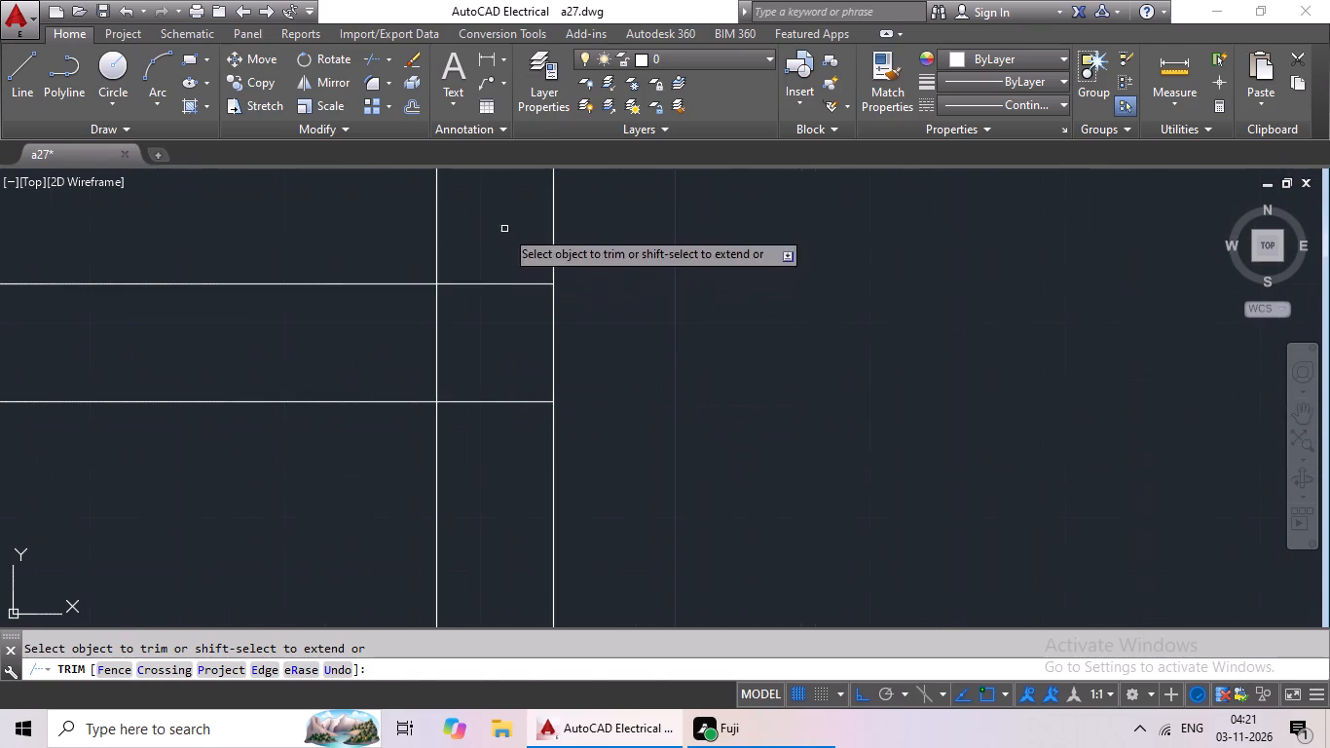
{"action": "left_click_drag", "start_coordinate": [500, 239], "coordinate": [463, 464]}
{"action": "left_click_drag", "start_coordinate": [463, 464], "coordinate": [470, 446]}
{"action": "left_click_drag", "start_coordinate": [486, 288], "coordinate": [391, 352]}
{"action": "left_click_drag", "start_coordinate": [391, 352], "coordinate": [401, 353]}
Trim the crossing lines where the left toilet's partition meets the toilet's lower wall.
{"action": "scroll", "coordinate": [515, 353], "scroll_direction": "down", "scroll_amount": 3}
{"action": "middle_click_drag", "start_coordinate": [420, 390], "coordinate": [887, 434]}
{"action": "scroll", "coordinate": [550, 390], "scroll_direction": "up", "scroll_amount": 3}
{"action": "left_click_drag", "start_coordinate": [626, 381], "coordinate": [395, 438]}
{"action": "left_click_drag", "start_coordinate": [391, 438], "coordinate": [401, 433]}
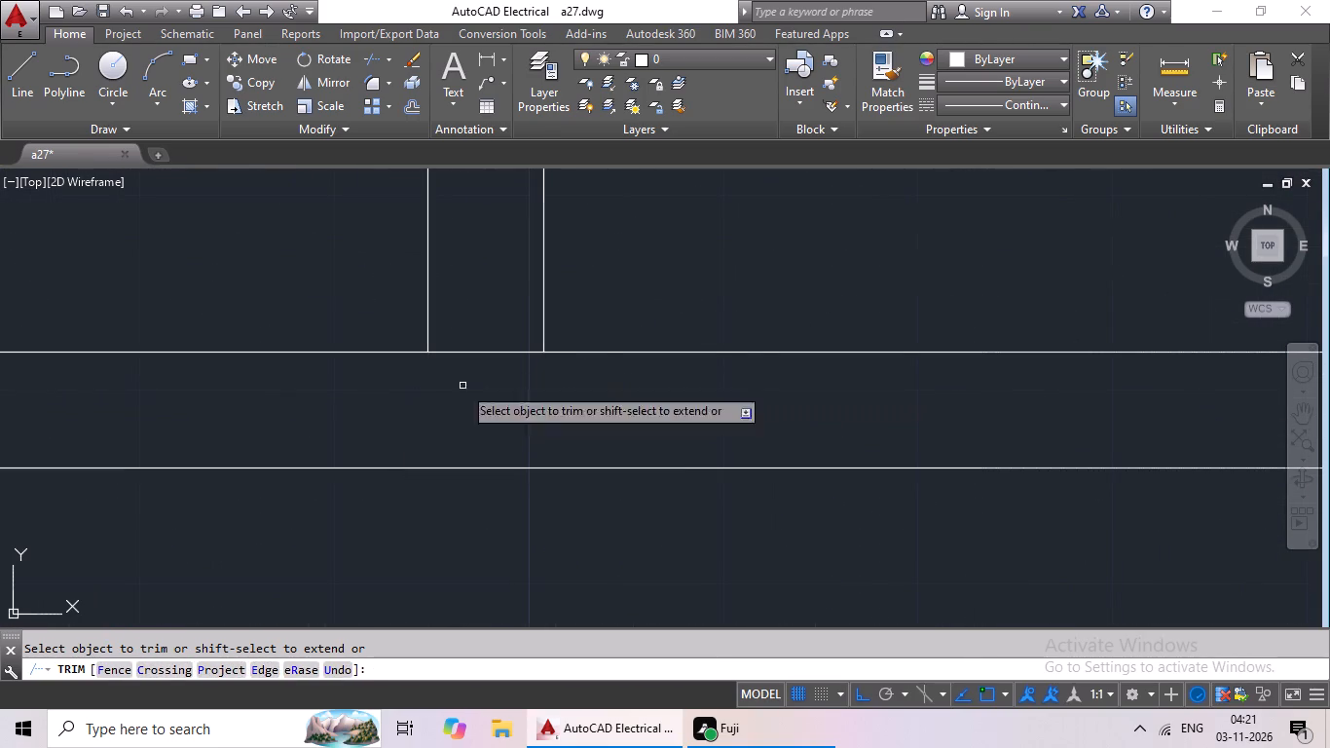
{"action": "left_click_drag", "start_coordinate": [481, 306], "coordinate": [456, 395]}
{"action": "left_click_drag", "start_coordinate": [456, 394], "coordinate": [473, 393]}
Trim the overlapping lines where the left toilet's lower wall meets the left outer wall.
{"action": "scroll", "coordinate": [571, 386], "scroll_direction": "down", "scroll_amount": 4}
{"action": "scroll", "coordinate": [462, 401], "scroll_direction": "up", "scroll_amount": 4}
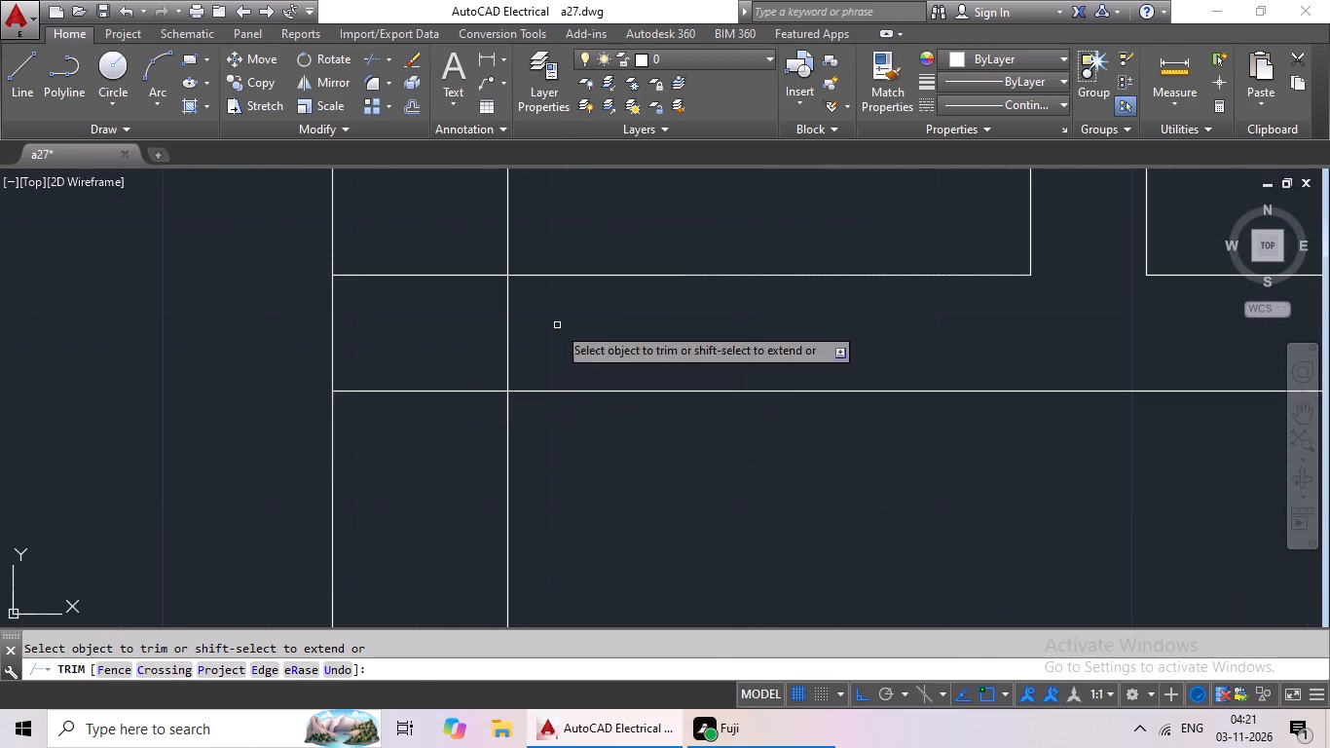
{"action": "left_click_drag", "start_coordinate": [557, 324], "coordinate": [467, 345]}
{"action": "left_click", "coordinate": [467, 345]}
{"action": "left_click_drag", "start_coordinate": [426, 218], "coordinate": [398, 453]}
{"action": "left_click", "coordinate": [409, 443]}
Trim the overlapping lines where the left toilet's upper wall meets the left outer wall.
{"action": "scroll", "coordinate": [527, 429], "scroll_direction": "down", "scroll_amount": 4}
{"action": "middle_click_drag", "start_coordinate": [571, 470], "coordinate": [571, 466]}
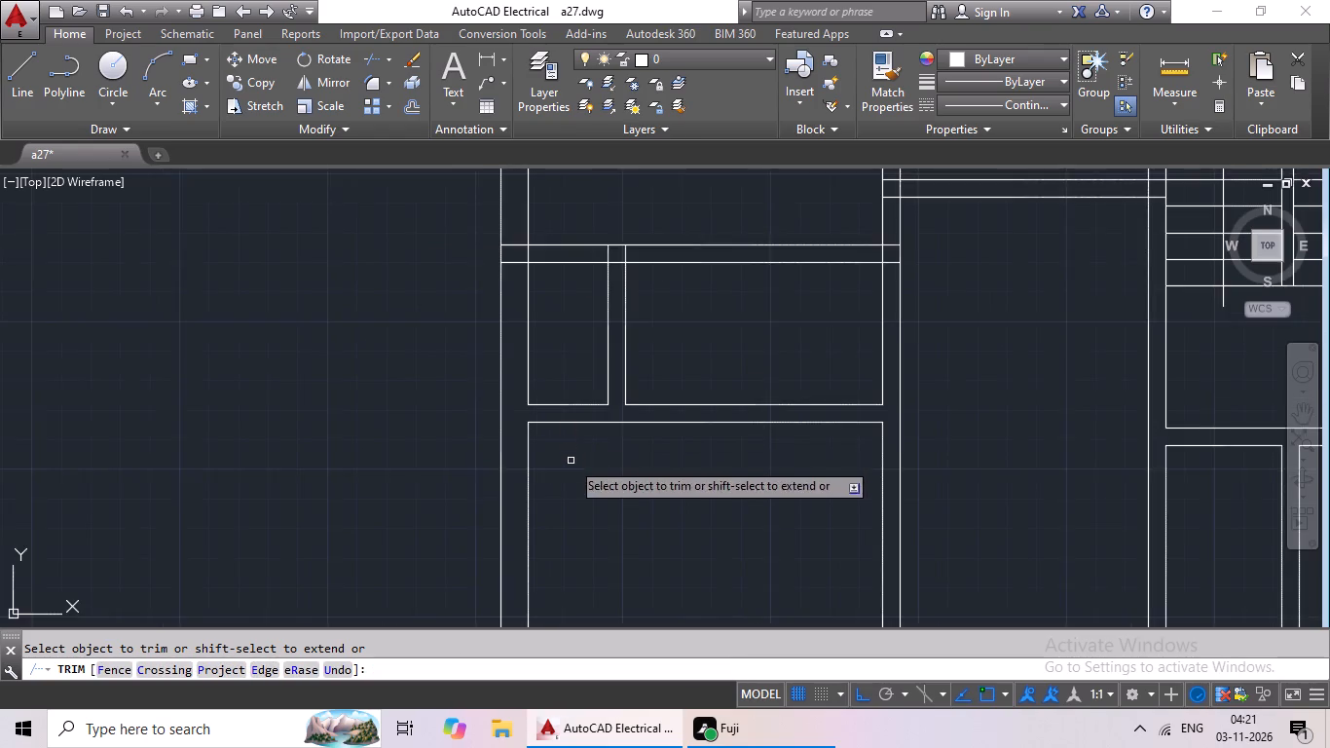
{"action": "middle_click_drag", "start_coordinate": [571, 466], "coordinate": [564, 553]}
{"action": "scroll", "coordinate": [518, 334], "scroll_direction": "up", "scroll_amount": 4}
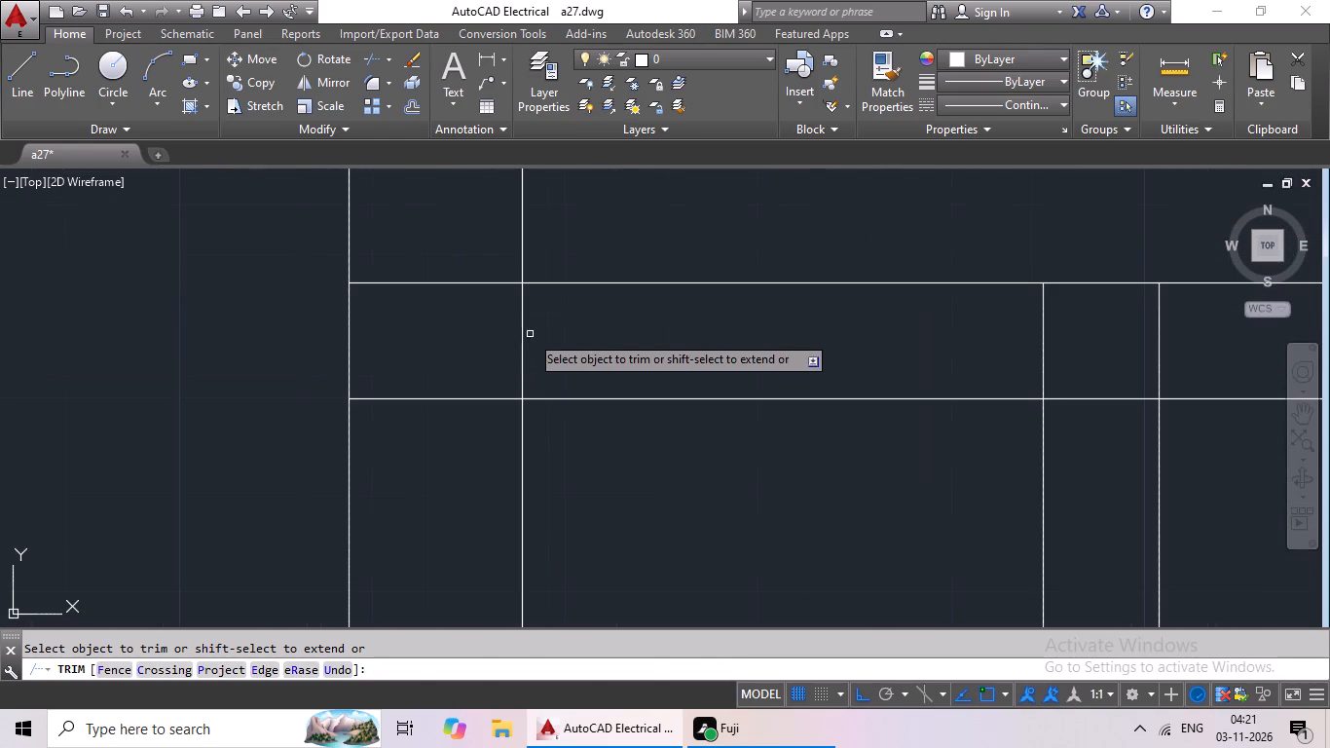
{"action": "left_click_drag", "start_coordinate": [586, 318], "coordinate": [500, 345]}
{"action": "left_click", "coordinate": [495, 352]}
{"action": "left_click_drag", "start_coordinate": [460, 236], "coordinate": [425, 407]}
{"action": "left_click", "coordinate": [425, 407]}
Trim the crossing lines where the left toilet's partition meets the toilet's upper wall.
{"action": "scroll", "coordinate": [462, 400], "scroll_direction": "down", "scroll_amount": 3}
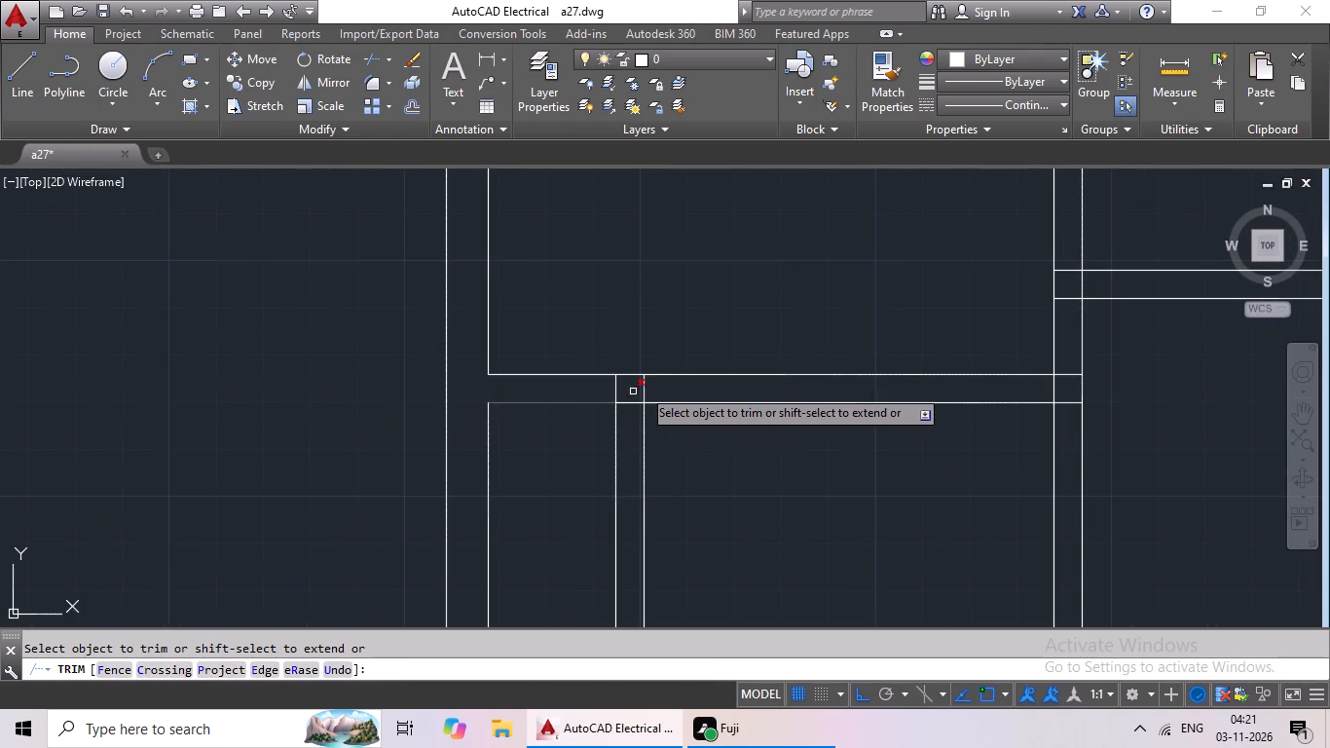
{"action": "scroll", "coordinate": [655, 380], "scroll_direction": "up", "scroll_amount": 4}
{"action": "left_click_drag", "start_coordinate": [655, 391], "coordinate": [333, 444]}
{"action": "left_click_drag", "start_coordinate": [321, 448], "coordinate": [337, 451]}
{"action": "left_click_drag", "start_coordinate": [430, 434], "coordinate": [447, 522]}
{"action": "left_click_drag", "start_coordinate": [450, 531], "coordinate": [453, 540]}
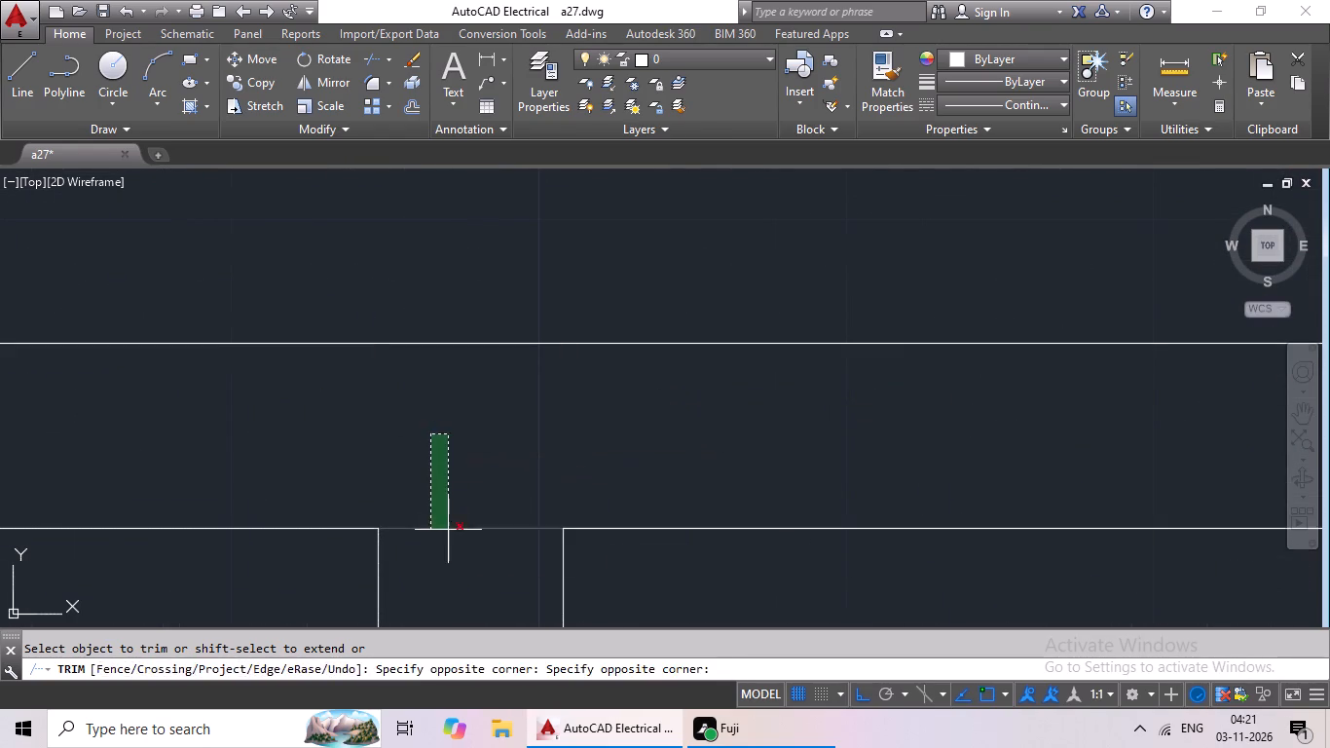
{"action": "left_click_drag", "start_coordinate": [453, 540], "coordinate": [459, 557]}
Trim the overlapping lines where the left toilet's upper wall meets the left inner vertical wall.
{"action": "scroll", "coordinate": [535, 473], "scroll_direction": "down", "scroll_amount": 3}
{"action": "middle_click_drag", "start_coordinate": [699, 531], "coordinate": [314, 459]}
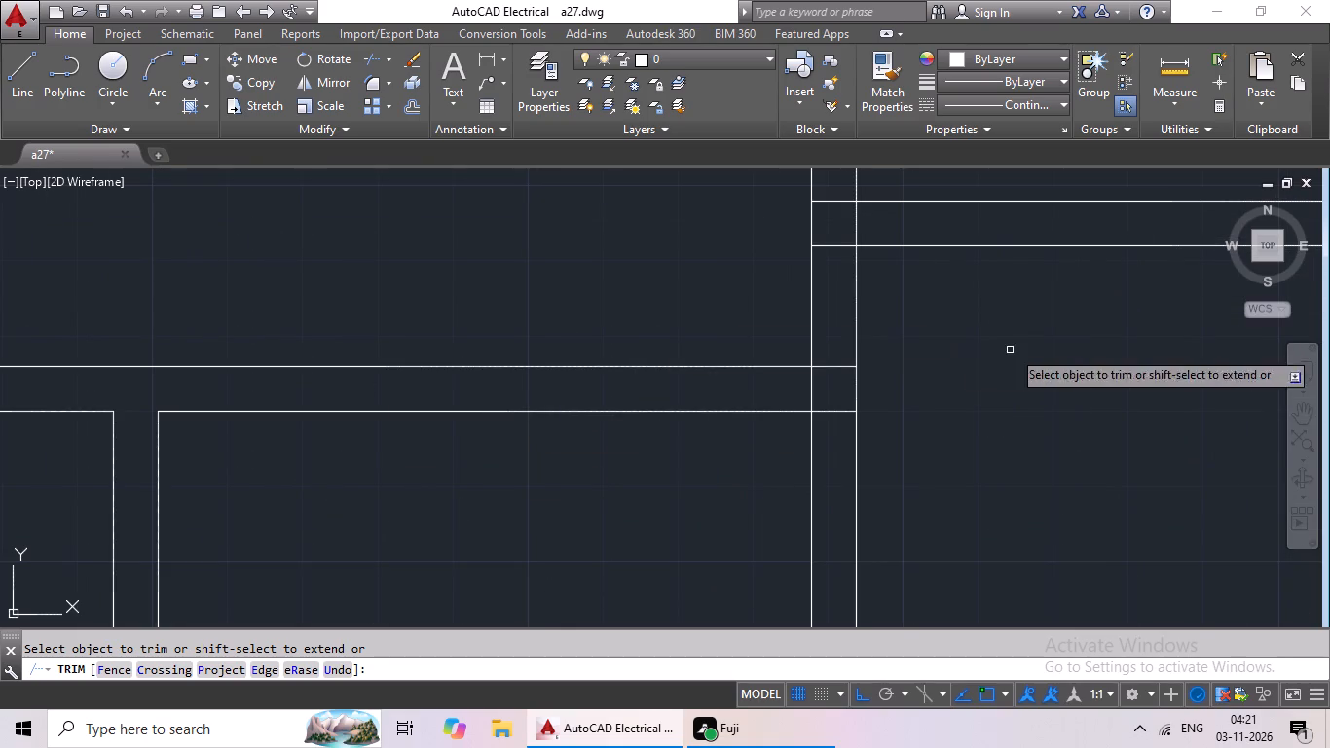
{"action": "scroll", "coordinate": [882, 378], "scroll_direction": "up", "scroll_amount": 3}
{"action": "left_click_drag", "start_coordinate": [757, 294], "coordinate": [711, 532]}
{"action": "left_click", "coordinate": [710, 526]}
{"action": "left_click_drag", "start_coordinate": [725, 384], "coordinate": [591, 436]}
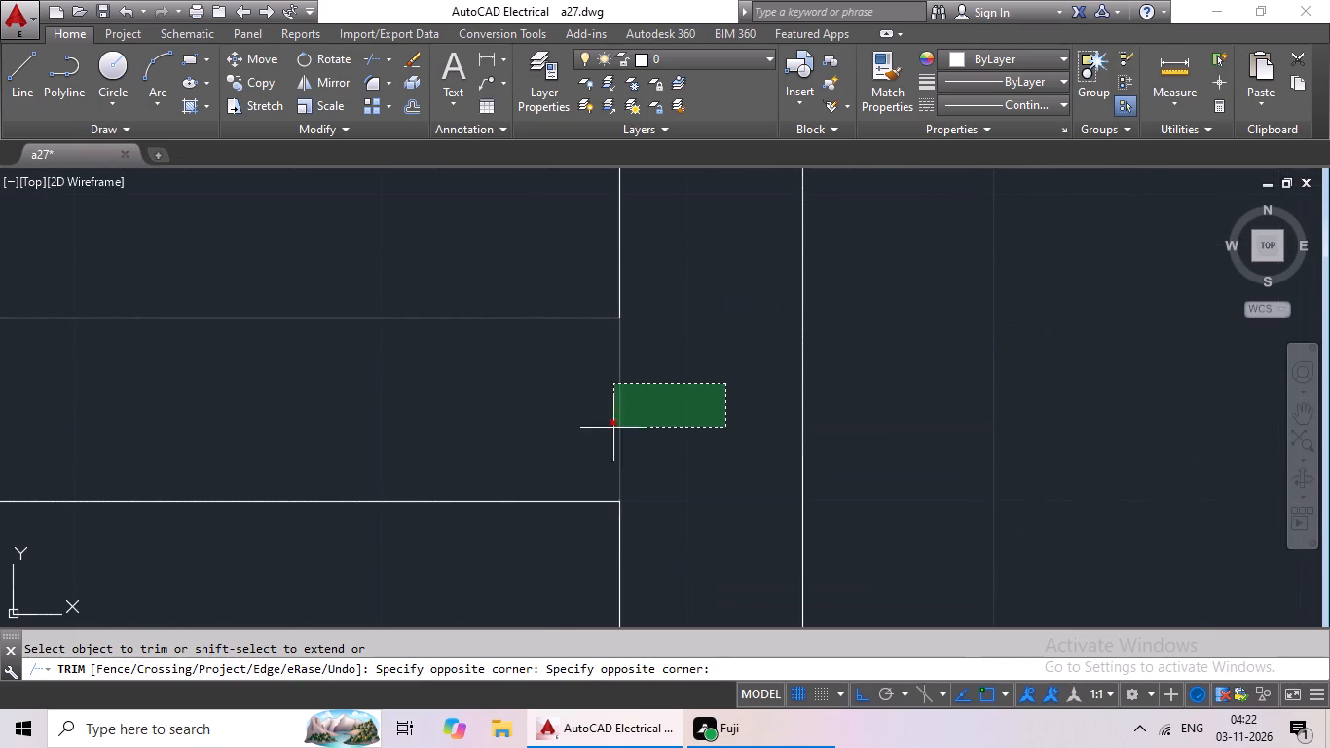
{"action": "left_click_drag", "start_coordinate": [591, 436], "coordinate": [583, 440]}
{"action": "left_click", "coordinate": [583, 440]}
Trim the overlapping lines where the left inner vertical wall meets the cross wall running to the staircase.
{"action": "scroll", "coordinate": [721, 417], "scroll_direction": "down", "scroll_amount": 4}
{"action": "middle_click_drag", "start_coordinate": [836, 376], "coordinate": [782, 510]}
{"action": "scroll", "coordinate": [686, 432], "scroll_direction": "up", "scroll_amount": 3}
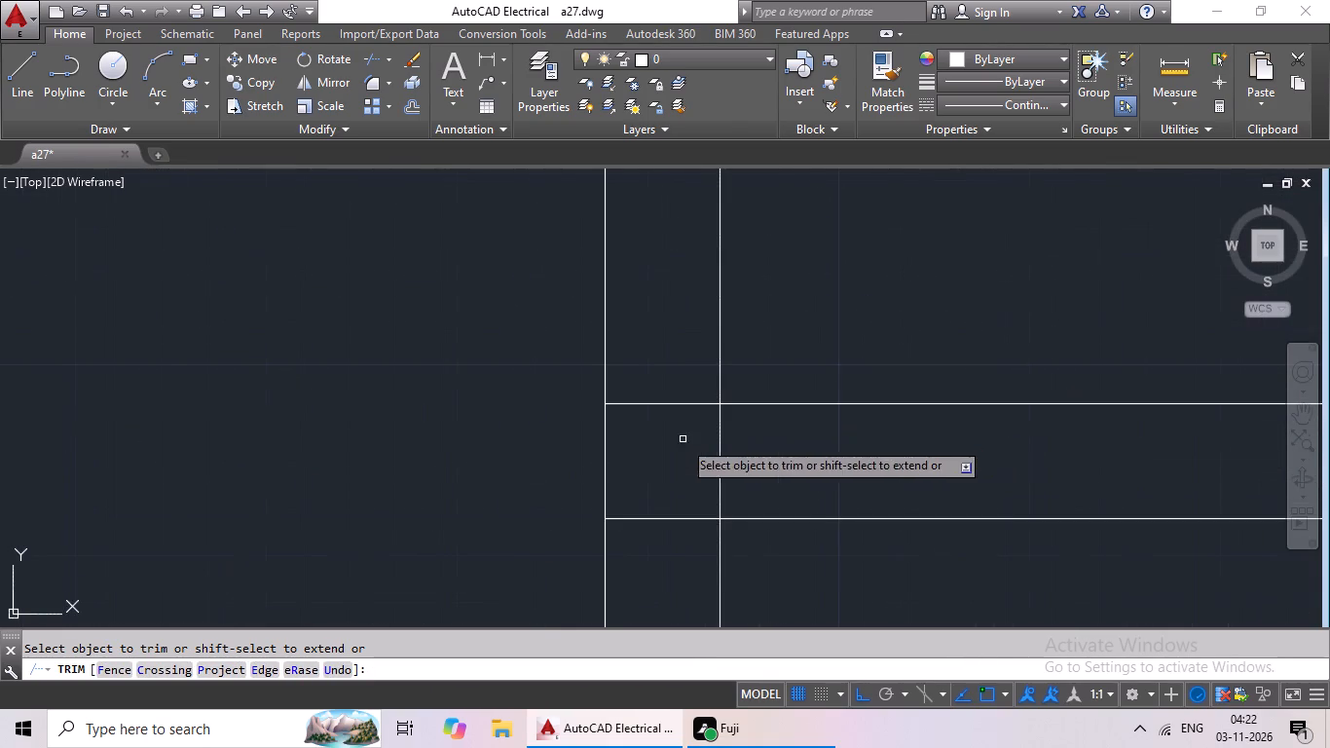
{"action": "left_click_drag", "start_coordinate": [786, 436], "coordinate": [700, 468]}
{"action": "left_click", "coordinate": [698, 475]}
{"action": "left_click_drag", "start_coordinate": [665, 378], "coordinate": [660, 546]}
{"action": "left_click_drag", "start_coordinate": [660, 546], "coordinate": [666, 528]}
Trim the crossing lines where the cross wall left of the staircase meets the staircase's left wall.
{"action": "scroll", "coordinate": [743, 436], "scroll_direction": "down", "scroll_amount": 4}
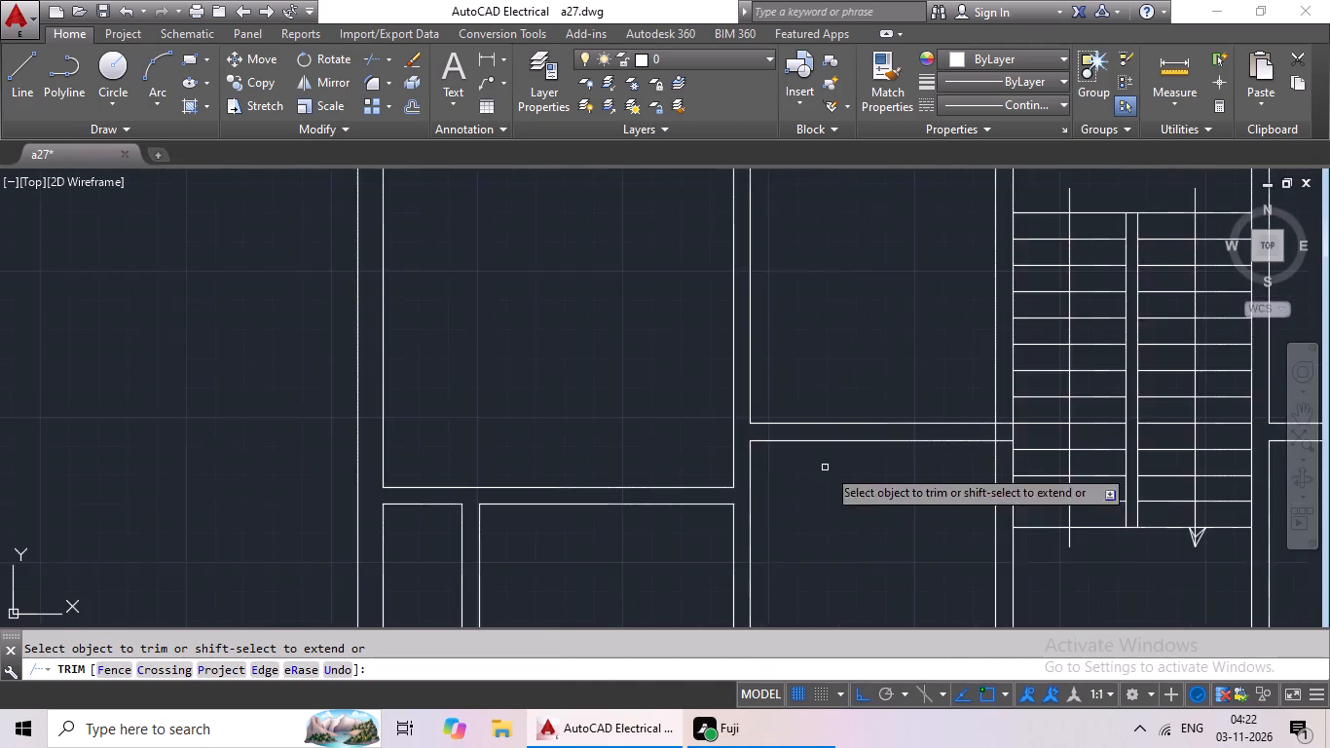
{"action": "scroll", "coordinate": [868, 473], "scroll_direction": "down", "scroll_amount": 1}
{"action": "middle_click_drag", "start_coordinate": [869, 474], "coordinate": [642, 502]}
{"action": "scroll", "coordinate": [712, 485], "scroll_direction": "up", "scroll_amount": 4}
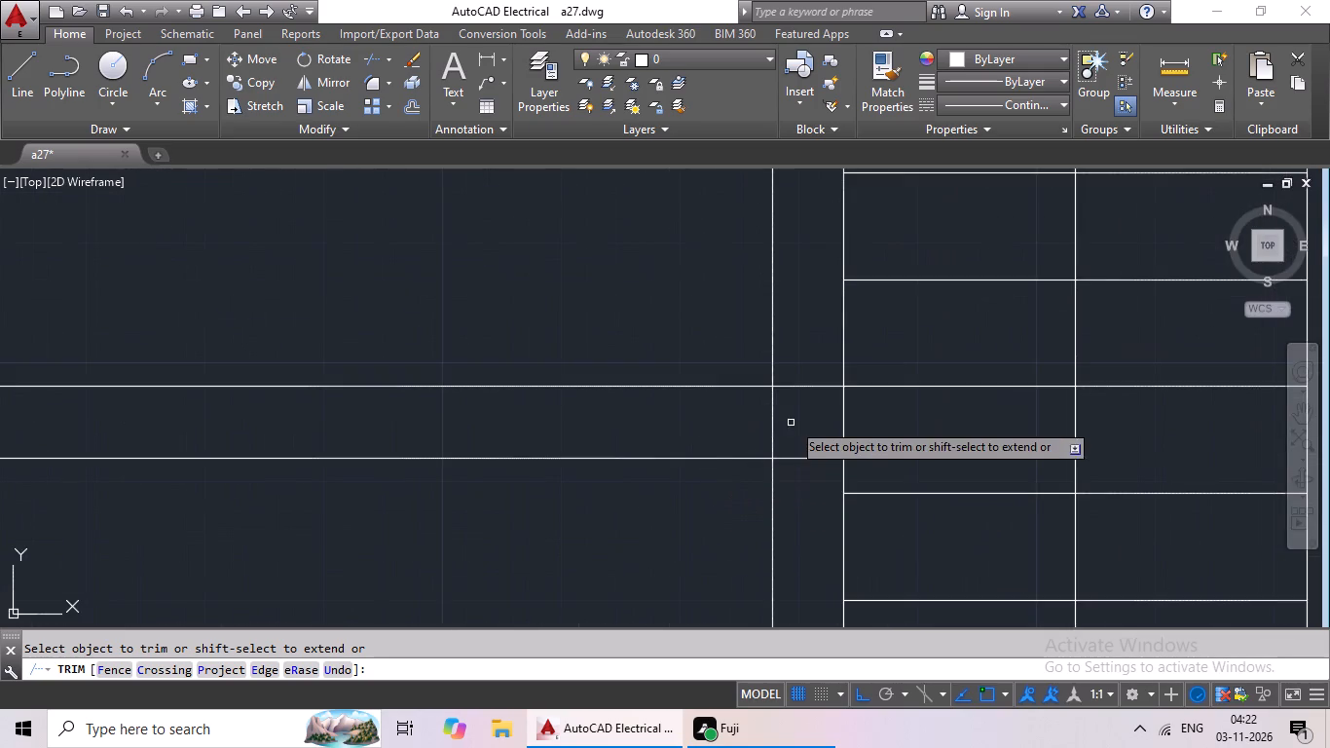
{"action": "scroll", "coordinate": [814, 398], "scroll_direction": "up", "scroll_amount": 2}
{"action": "left_click_drag", "start_coordinate": [818, 362], "coordinate": [785, 570]}
{"action": "left_click_drag", "start_coordinate": [785, 570], "coordinate": [789, 558]}
{"action": "left_click_drag", "start_coordinate": [803, 452], "coordinate": [650, 504]}
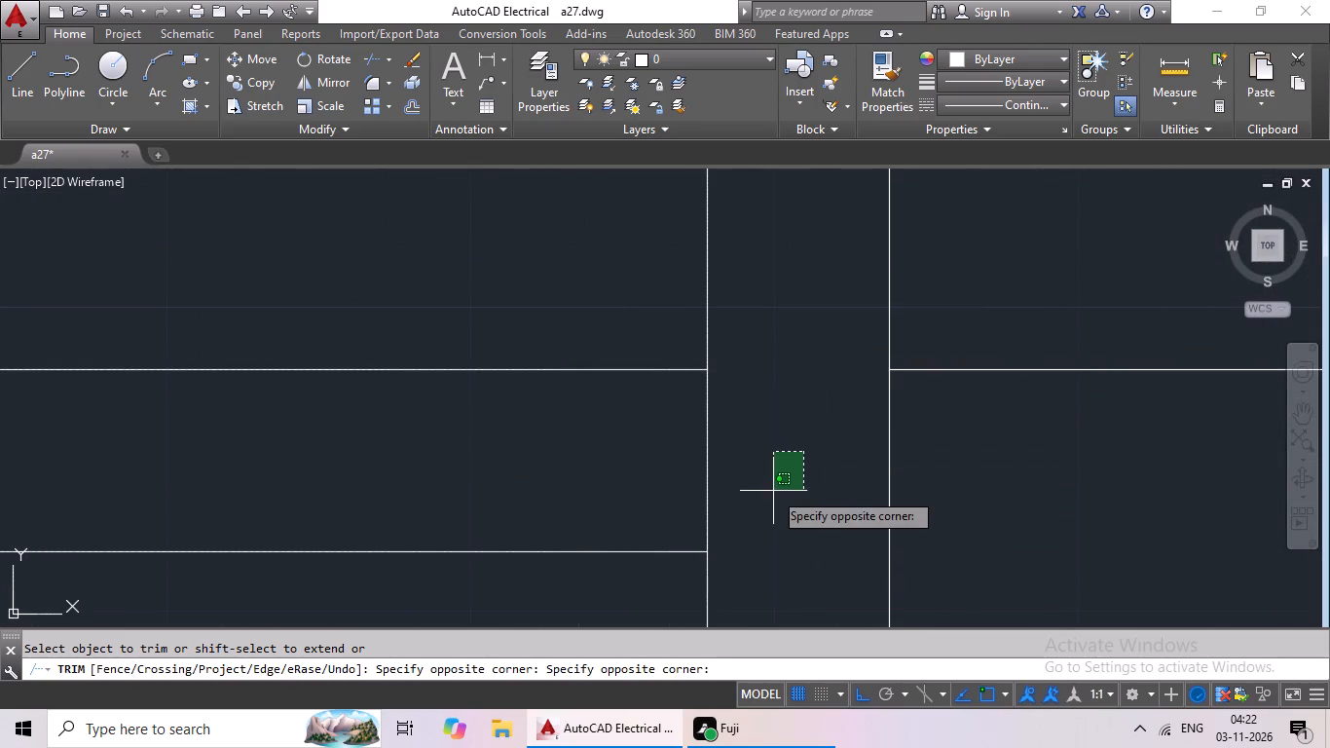
{"action": "left_click", "coordinate": [661, 518]}
Trim the overlapping lines where the staircase's left wall meets the long horizontal wall above the staircase.
{"action": "scroll", "coordinate": [757, 487], "scroll_direction": "down", "scroll_amount": 3}
{"action": "middle_click_drag", "start_coordinate": [661, 424], "coordinate": [703, 646]}
{"action": "scroll", "coordinate": [707, 516], "scroll_direction": "down", "scroll_amount": 3}
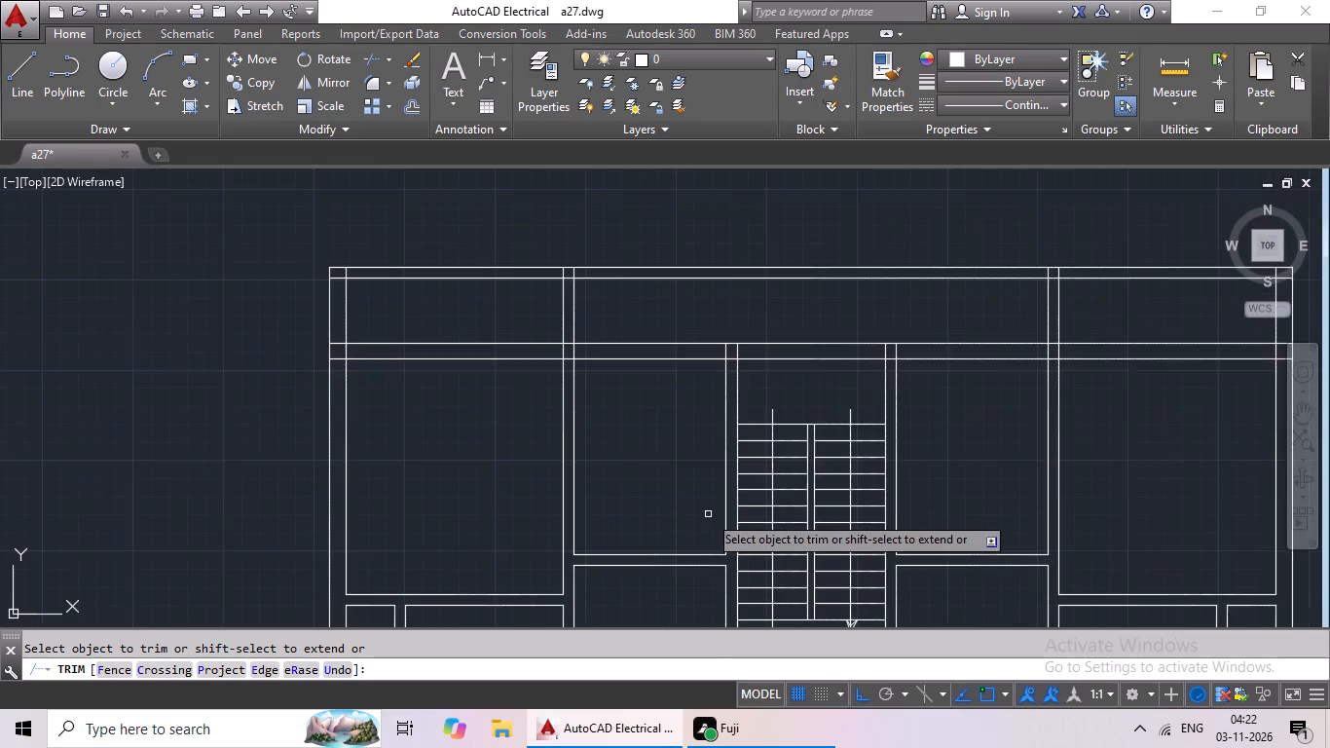
{"action": "middle_click_drag", "start_coordinate": [708, 512], "coordinate": [696, 630]}
{"action": "scroll", "coordinate": [733, 469], "scroll_direction": "up", "scroll_amount": 5}
{"action": "left_click_drag", "start_coordinate": [739, 457], "coordinate": [548, 476]}
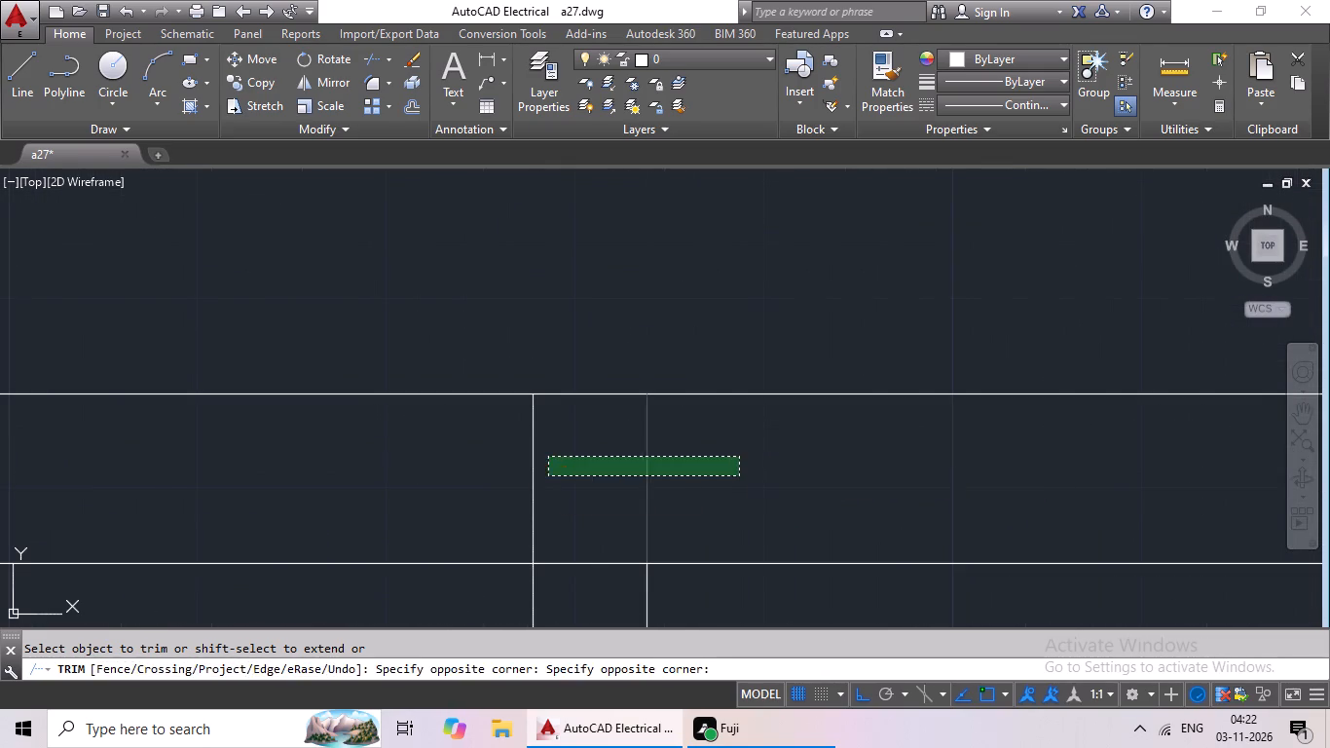
{"action": "left_click", "coordinate": [530, 478]}
{"action": "left_click_drag", "start_coordinate": [582, 476], "coordinate": [563, 599]}
{"action": "left_click_drag", "start_coordinate": [563, 599], "coordinate": [588, 585]}
Trim the overlapping lines where the staircase's right wall meets the long horizontal wall above the staircase.
{"action": "scroll", "coordinate": [730, 497], "scroll_direction": "down", "scroll_amount": 3}
{"action": "middle_click_drag", "start_coordinate": [829, 503], "coordinate": [537, 503]}
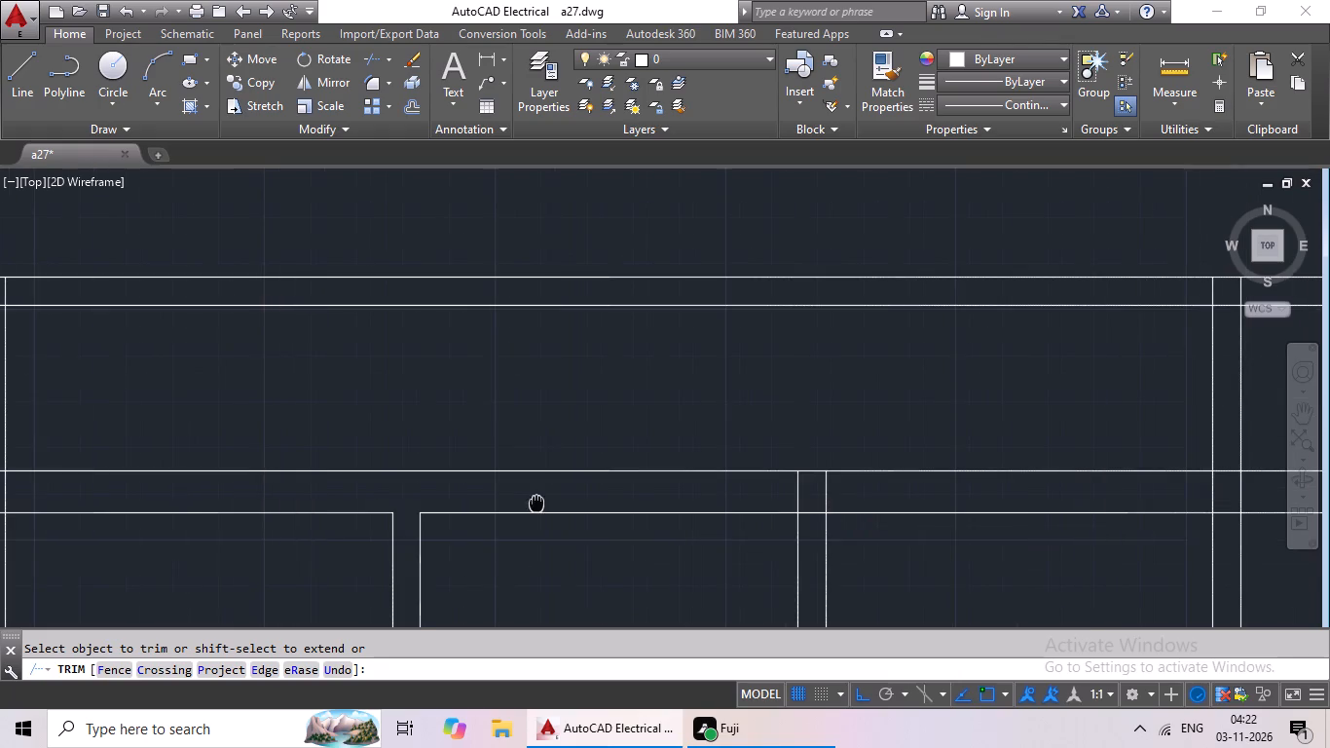
{"action": "scroll", "coordinate": [871, 497], "scroll_direction": "up", "scroll_amount": 2}
{"action": "left_click_drag", "start_coordinate": [798, 478], "coordinate": [622, 502]}
{"action": "left_click", "coordinate": [621, 503]}
{"action": "left_click_drag", "start_coordinate": [732, 499], "coordinate": [732, 590]}
{"action": "left_click_drag", "start_coordinate": [732, 590], "coordinate": [739, 585]}
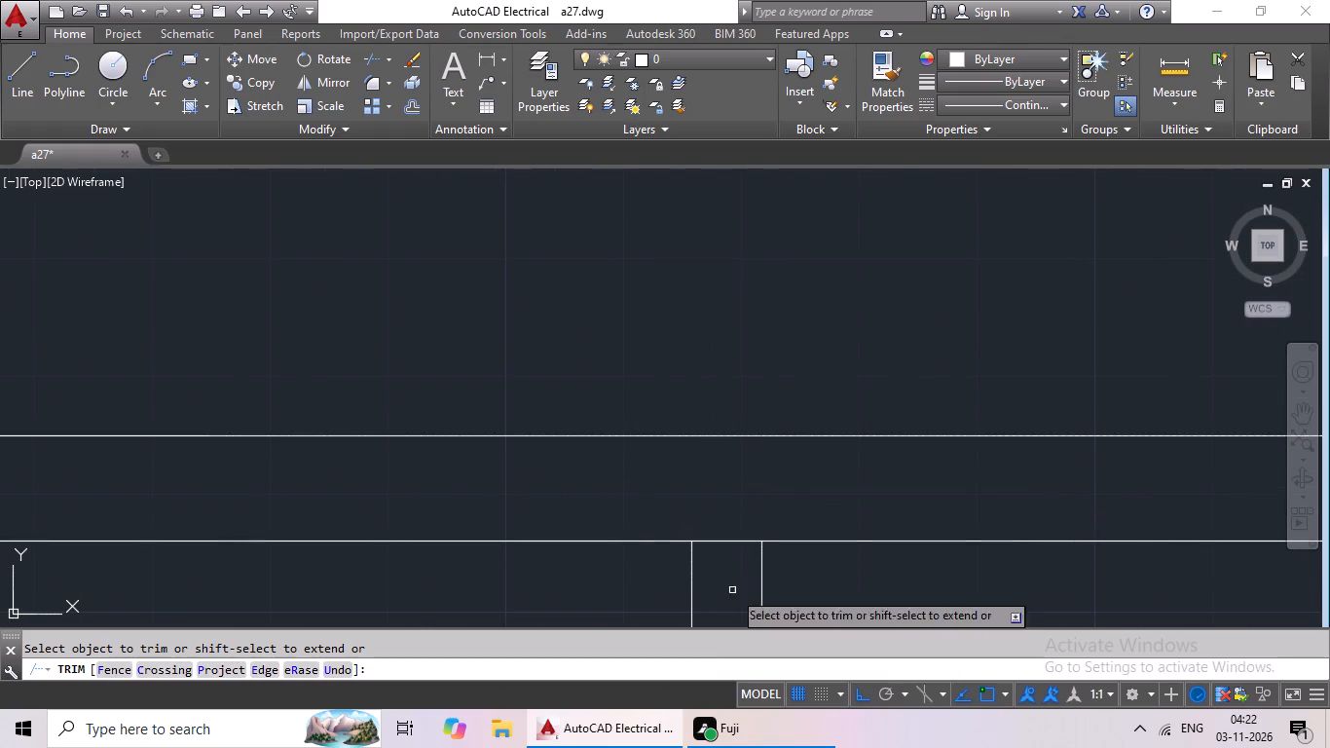
{"action": "left_click_drag", "start_coordinate": [739, 585], "coordinate": [761, 568]}
Trim the crossing lines where the left inner vertical wall meets the long horizontal wall above the staircase.
{"action": "scroll", "coordinate": [868, 525], "scroll_direction": "down", "scroll_amount": 4}
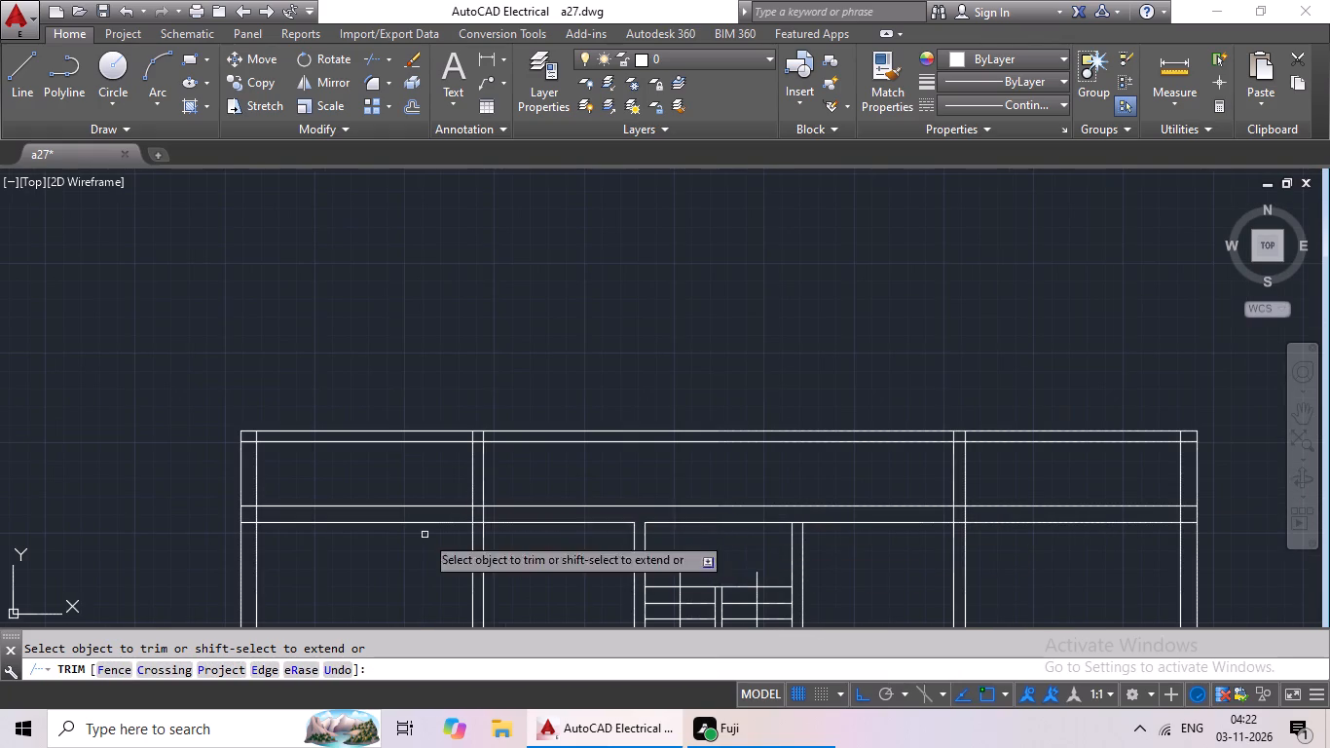
{"action": "scroll", "coordinate": [505, 485], "scroll_direction": "up", "scroll_amount": 3}
{"action": "middle_click_drag", "start_coordinate": [421, 569], "coordinate": [589, 415]}
{"action": "scroll", "coordinate": [542, 485], "scroll_direction": "up", "scroll_amount": 2}
{"action": "left_click_drag", "start_coordinate": [812, 373], "coordinate": [672, 408]}
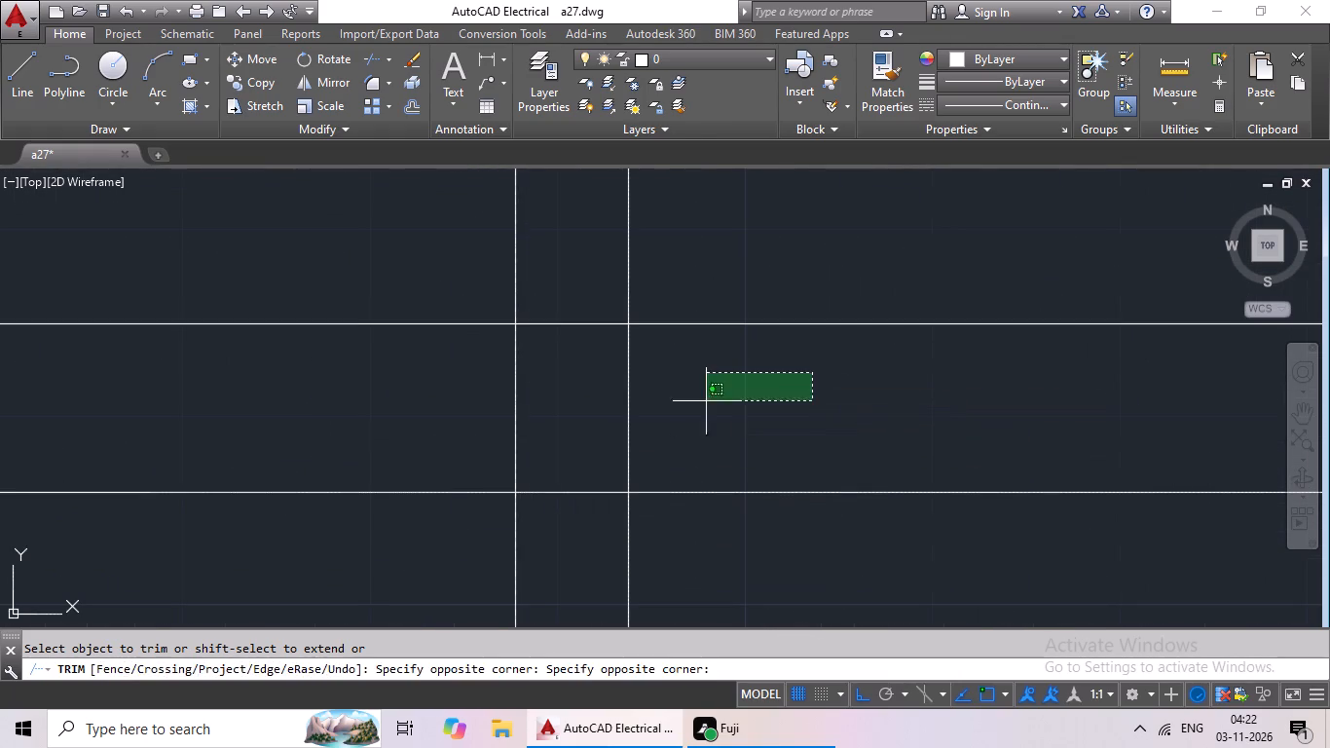
{"action": "left_click_drag", "start_coordinate": [672, 408], "coordinate": [462, 454]}
{"action": "left_click", "coordinate": [462, 451]}
{"action": "left_click_drag", "start_coordinate": [576, 291], "coordinate": [571, 527]}
{"action": "left_click_drag", "start_coordinate": [571, 522], "coordinate": [579, 510]}
Trim the overlapping lines where the long horizontal wall above the staircase meets the left outer wall.
{"action": "scroll", "coordinate": [639, 421], "scroll_direction": "down", "scroll_amount": 5}
{"action": "scroll", "coordinate": [713, 458], "scroll_direction": "down", "scroll_amount": 1}
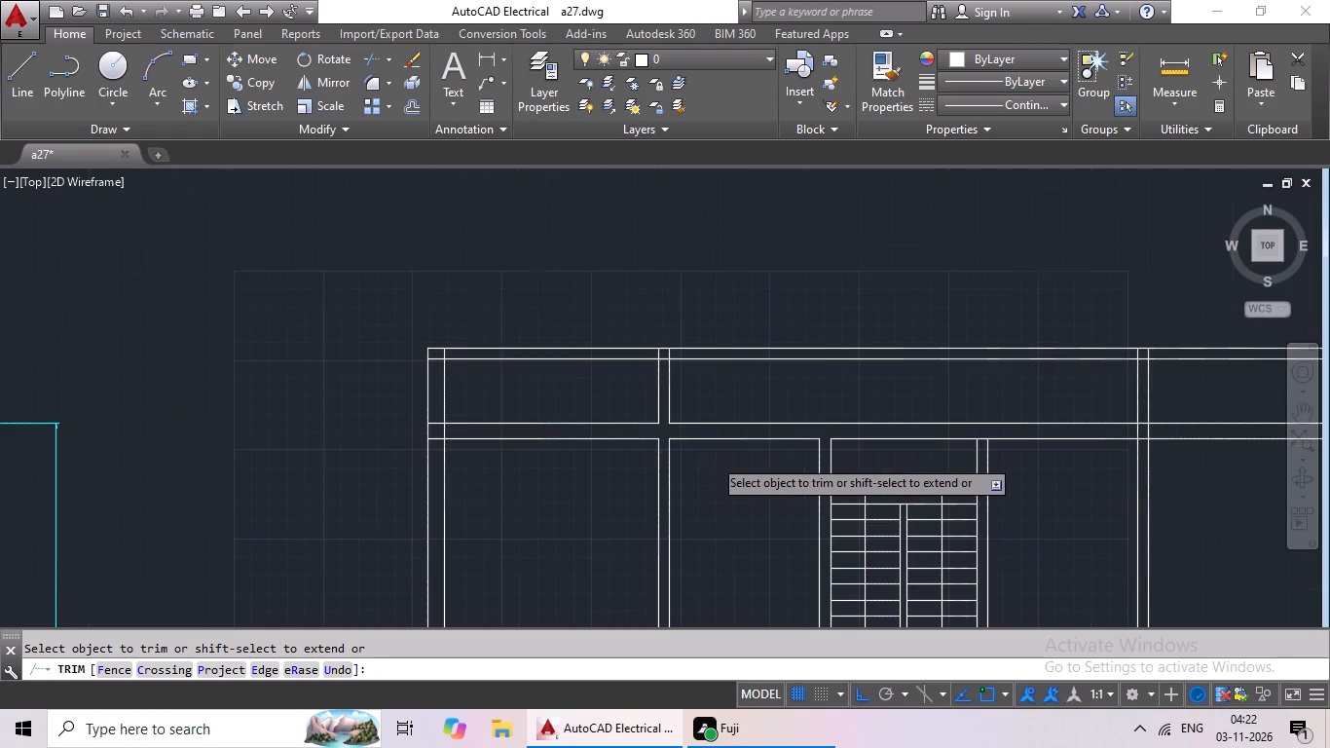
{"action": "scroll", "coordinate": [445, 440], "scroll_direction": "up", "scroll_amount": 4}
{"action": "left_click_drag", "start_coordinate": [490, 370], "coordinate": [396, 409]}
{"action": "left_click", "coordinate": [396, 409]}
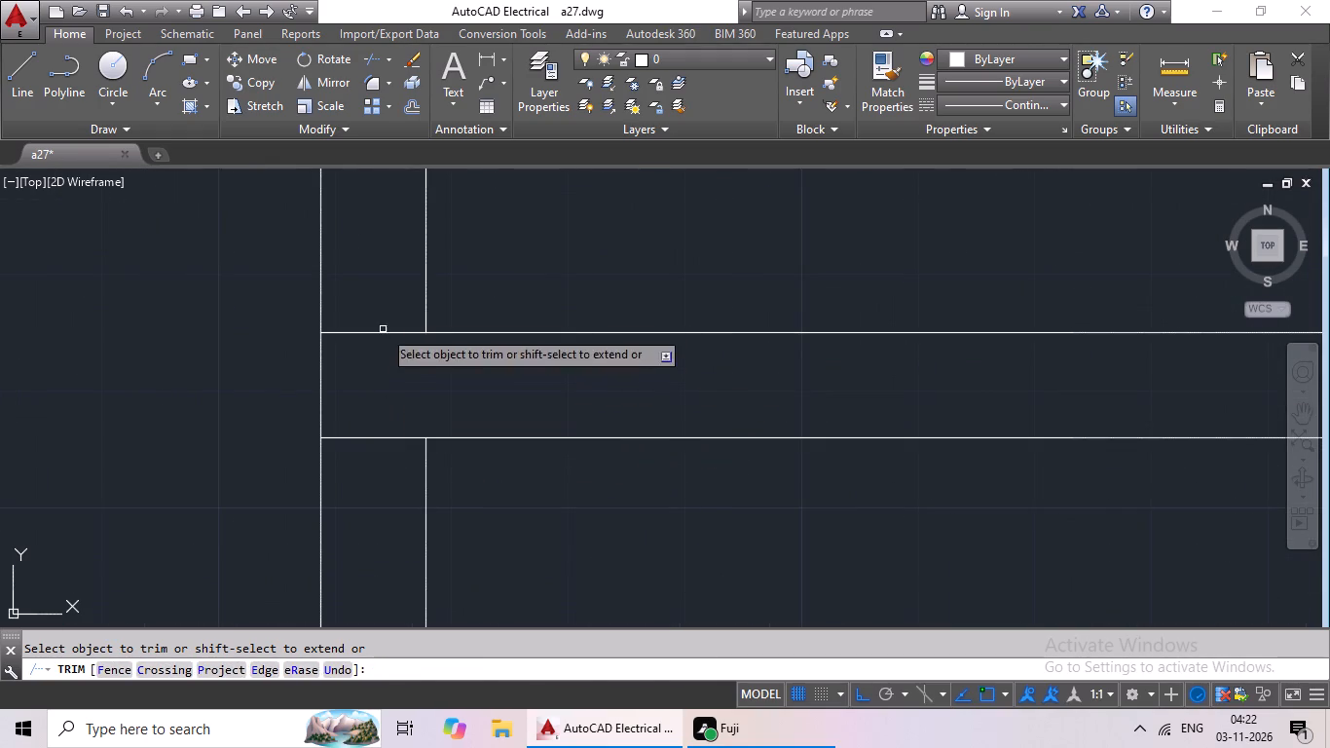
{"action": "left_click_drag", "start_coordinate": [391, 310], "coordinate": [373, 456]}
{"action": "left_click_drag", "start_coordinate": [380, 445], "coordinate": [395, 442]}
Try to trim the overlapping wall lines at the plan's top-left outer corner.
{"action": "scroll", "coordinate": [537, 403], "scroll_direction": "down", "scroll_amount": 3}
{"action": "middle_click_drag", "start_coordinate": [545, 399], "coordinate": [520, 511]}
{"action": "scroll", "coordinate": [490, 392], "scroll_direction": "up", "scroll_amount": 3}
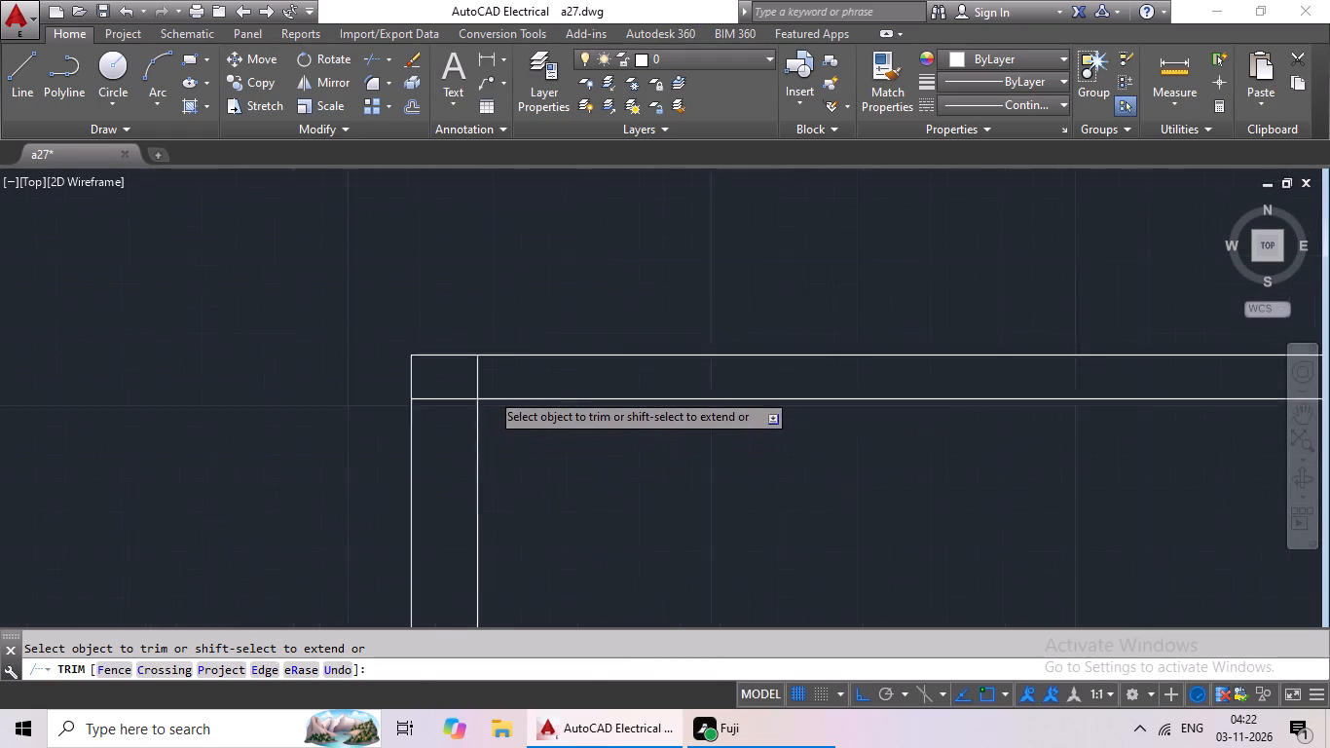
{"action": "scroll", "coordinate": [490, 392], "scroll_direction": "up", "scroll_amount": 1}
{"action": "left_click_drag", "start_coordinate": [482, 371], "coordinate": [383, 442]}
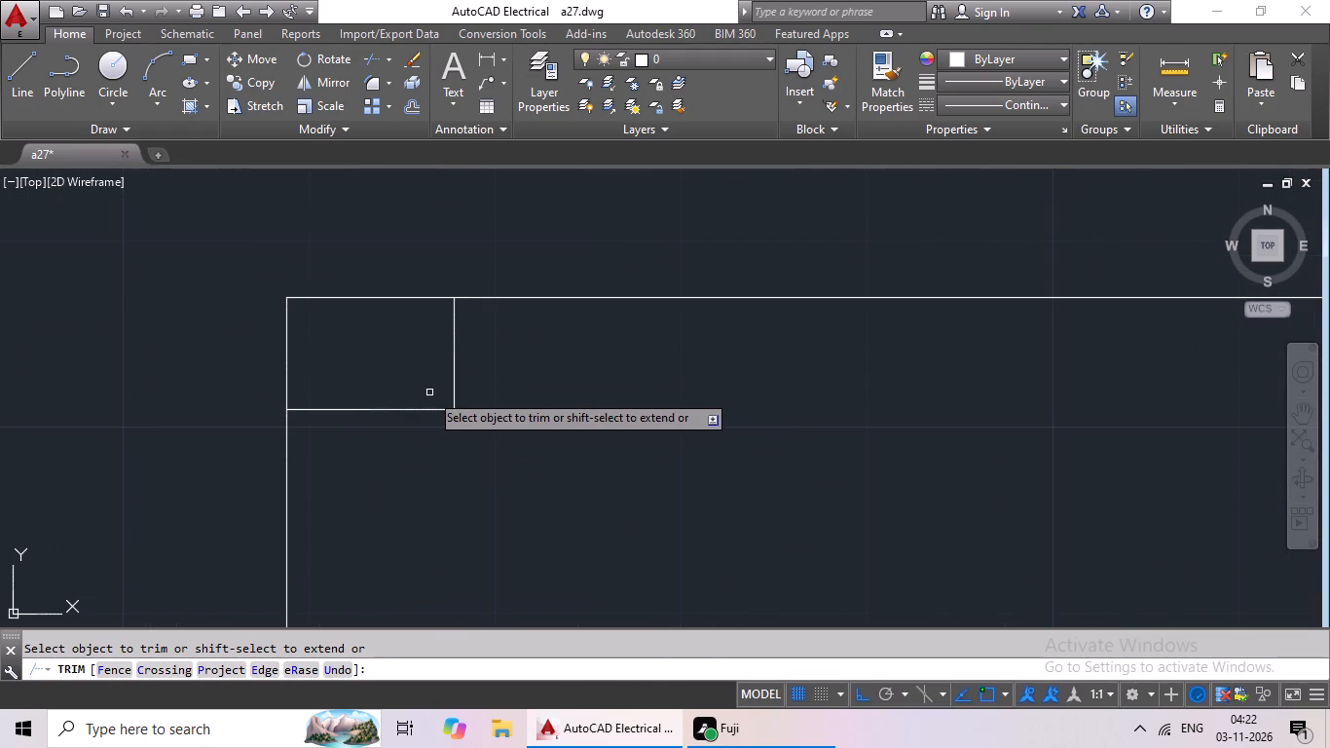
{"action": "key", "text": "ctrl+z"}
Trim away both lines of the topmost wall between the left and right inner vertical walls.
{"action": "scroll", "coordinate": [525, 384], "scroll_direction": "down", "scroll_amount": 4}
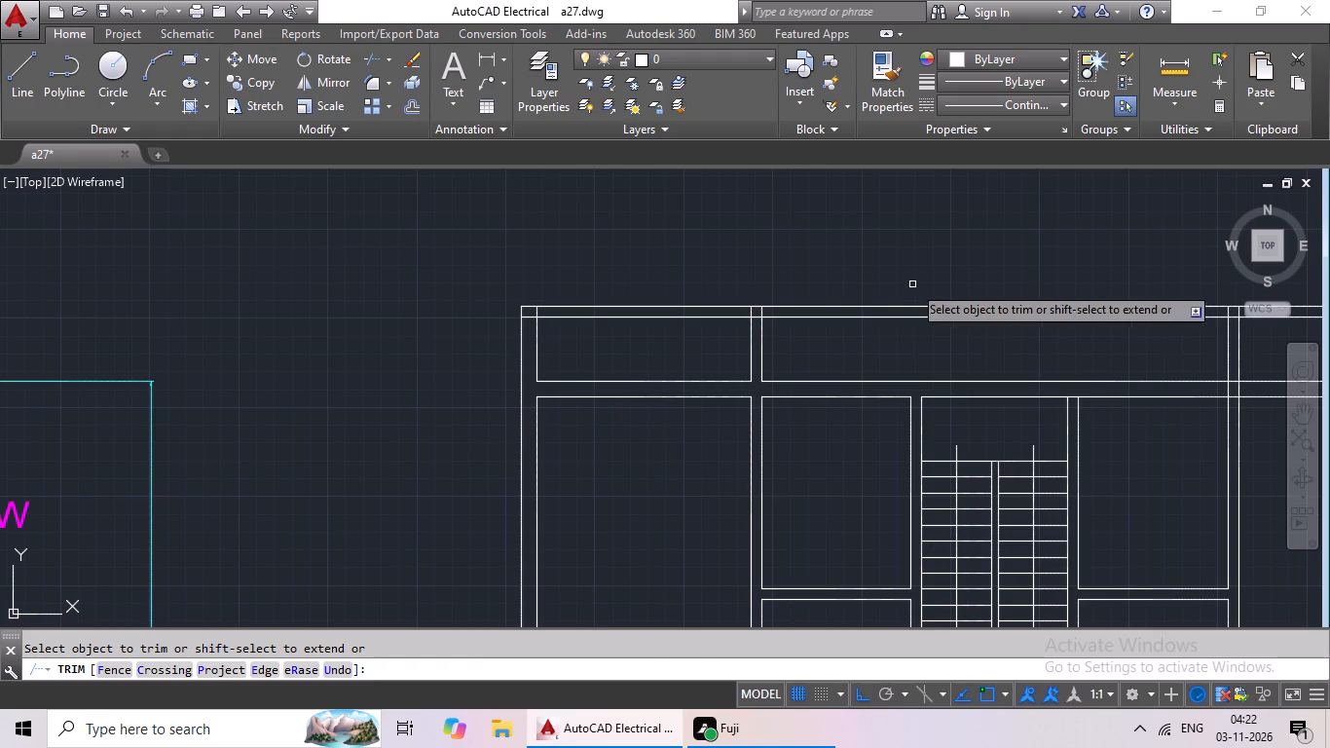
{"action": "left_click_drag", "start_coordinate": [933, 267], "coordinate": [917, 342]}
{"action": "left_click", "coordinate": [917, 342]}
Trim the overlapping lines where the long horizontal wall above the staircase meets the right outer wall.
{"action": "middle_click_drag", "start_coordinate": [932, 312], "coordinate": [696, 359]}
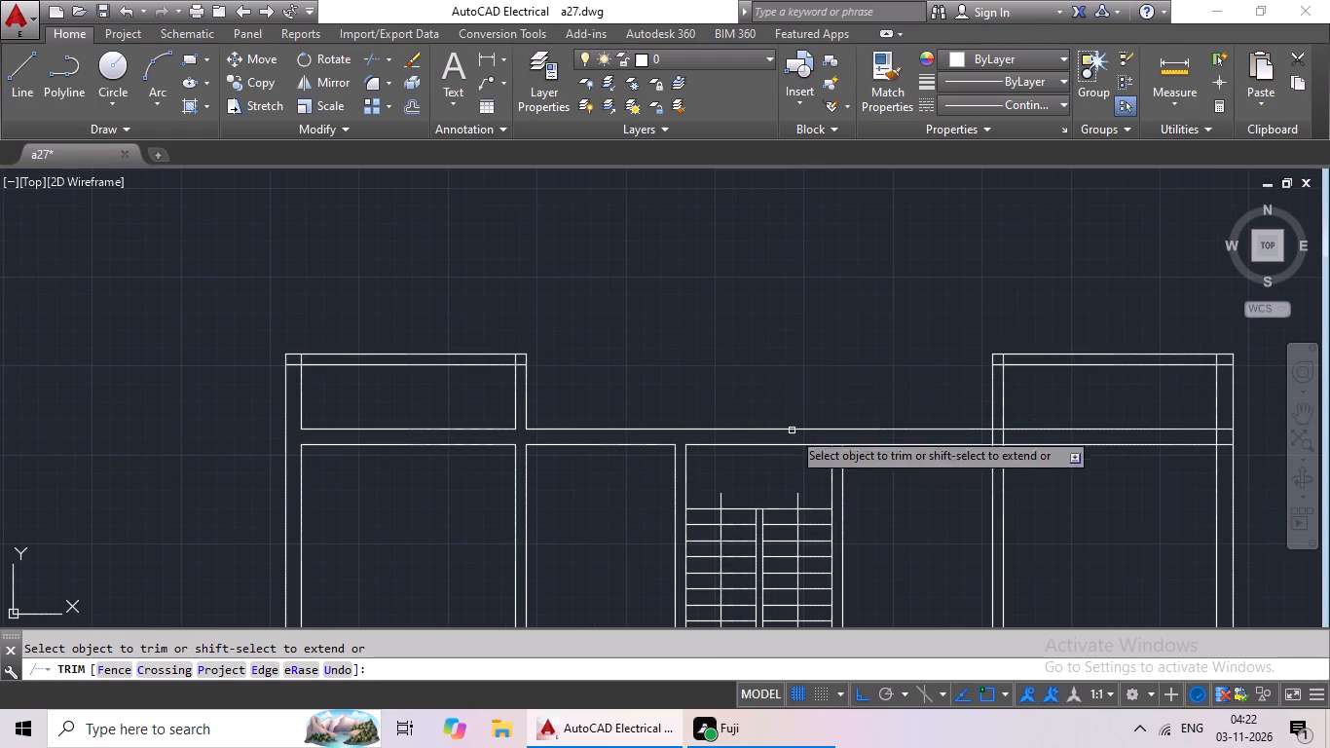
{"action": "middle_click_drag", "start_coordinate": [1064, 430], "coordinate": [670, 430]}
{"action": "scroll", "coordinate": [847, 437], "scroll_direction": "up", "scroll_amount": 3}
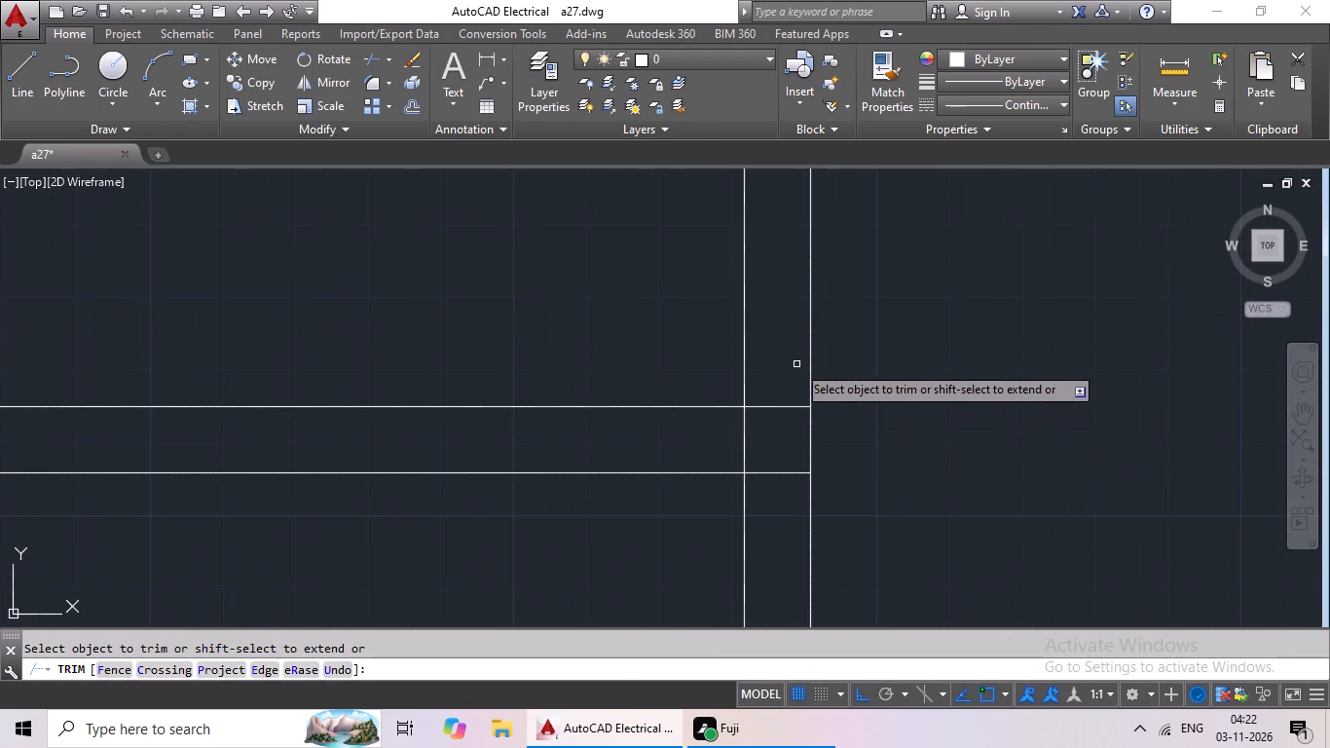
{"action": "left_click_drag", "start_coordinate": [793, 371], "coordinate": [772, 489]}
{"action": "left_click", "coordinate": [770, 501]}
{"action": "left_click_drag", "start_coordinate": [782, 433], "coordinate": [697, 452]}
{"action": "left_click", "coordinate": [697, 452]}
Trim the overlapping lines where the right inner vertical wall crosses the long horizontal wall above the staircase.
{"action": "scroll", "coordinate": [815, 428], "scroll_direction": "down", "scroll_amount": 4}
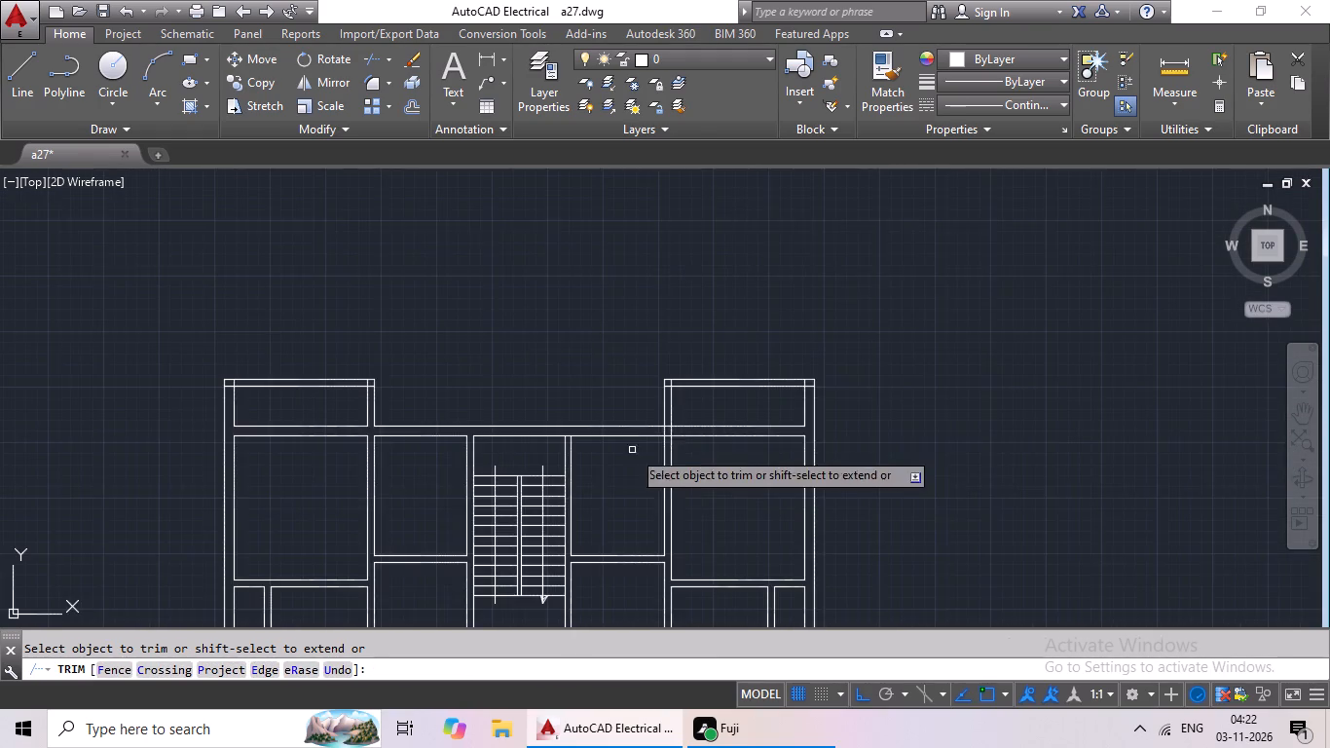
{"action": "scroll", "coordinate": [655, 424], "scroll_direction": "up", "scroll_amount": 5}
{"action": "left_click_drag", "start_coordinate": [867, 502], "coordinate": [711, 536]}
{"action": "left_click", "coordinate": [711, 536]}
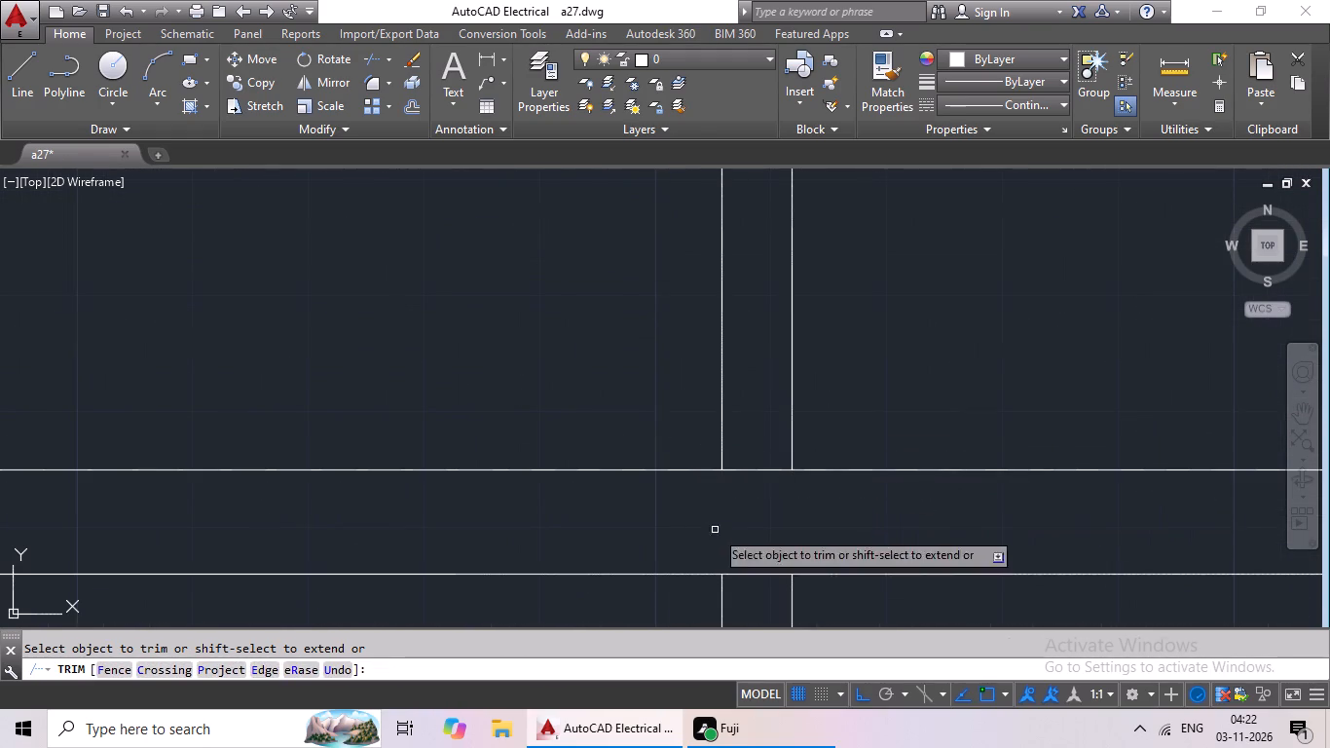
{"action": "left_click_drag", "start_coordinate": [749, 400], "coordinate": [739, 513]}
{"action": "left_click", "coordinate": [739, 513]}
Trim the overlapping wall lines at the upper-left corner of the narrow top-right room.
{"action": "scroll", "coordinate": [833, 458], "scroll_direction": "down", "scroll_amount": 3}
{"action": "middle_click_drag", "start_coordinate": [888, 422], "coordinate": [731, 494]}
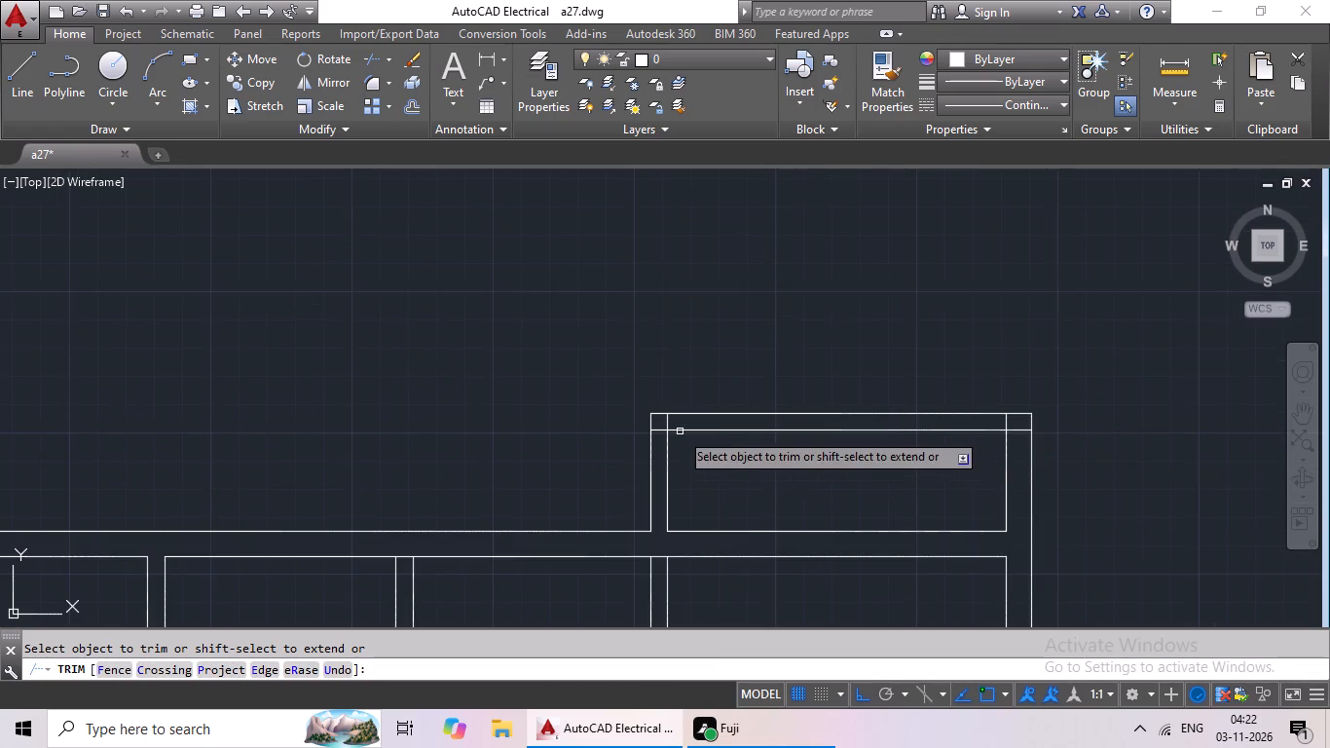
{"action": "scroll", "coordinate": [680, 431], "scroll_direction": "up", "scroll_amount": 4}
{"action": "left_click_drag", "start_coordinate": [673, 358], "coordinate": [564, 416]}
{"action": "left_click", "coordinate": [570, 395]}
{"action": "left_click_drag", "start_coordinate": [570, 398], "coordinate": [556, 482]}
{"action": "left_click", "coordinate": [556, 482]}
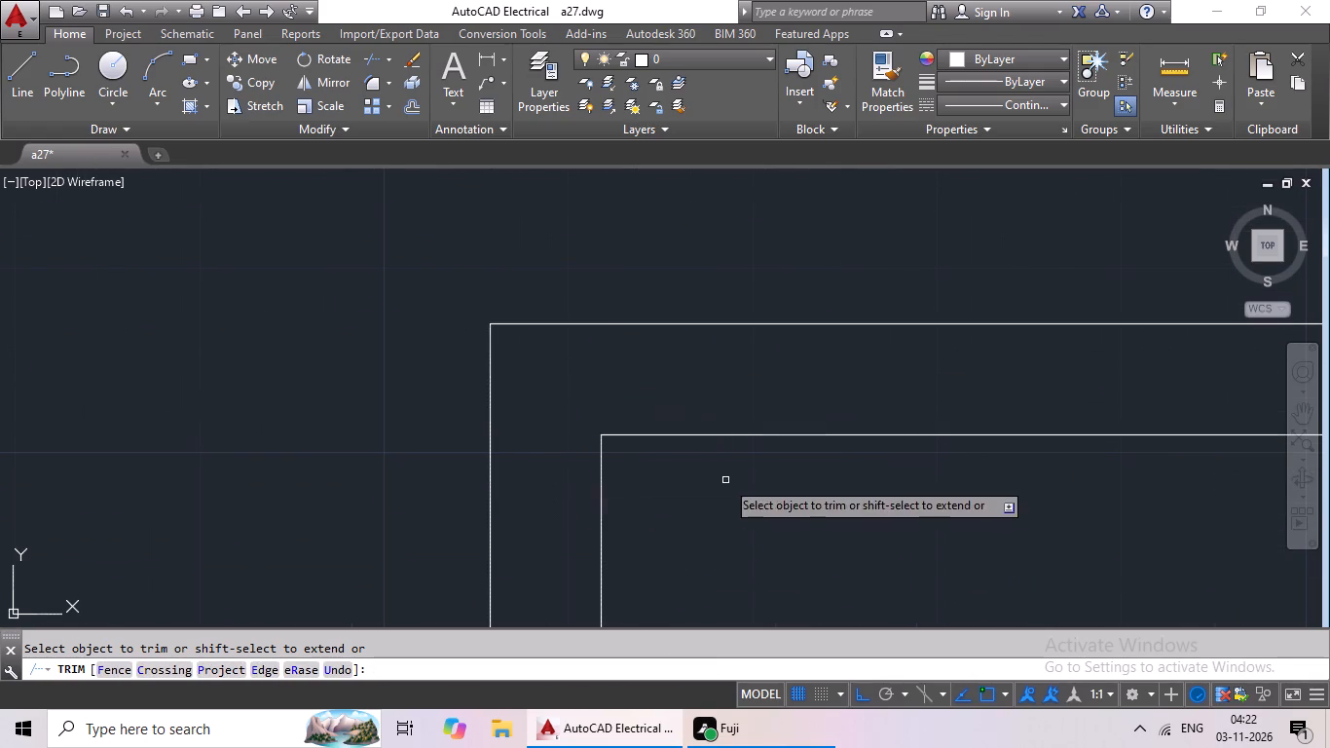
Trim the overlapping wall lines at the upper-right corner of the narrow top-right room.
{"action": "scroll", "coordinate": [736, 480], "scroll_direction": "down", "scroll_amount": 3}
{"action": "middle_click_drag", "start_coordinate": [750, 493], "coordinate": [305, 477]}
{"action": "scroll", "coordinate": [816, 458], "scroll_direction": "up", "scroll_amount": 4}
{"action": "left_click_drag", "start_coordinate": [840, 409], "coordinate": [816, 507]}
{"action": "left_click_drag", "start_coordinate": [815, 508], "coordinate": [826, 490]}
{"action": "left_click_drag", "start_coordinate": [851, 391], "coordinate": [687, 402]}
{"action": "left_click", "coordinate": [688, 401]}
Trim the overlapping wall lines at the upper-right corner of the narrow top-left room.
{"action": "scroll", "coordinate": [784, 369], "scroll_direction": "down", "scroll_amount": 4}
{"action": "scroll", "coordinate": [759, 517], "scroll_direction": "down", "scroll_amount": 1}
{"action": "middle_click_drag", "start_coordinate": [757, 548], "coordinate": [772, 351]}
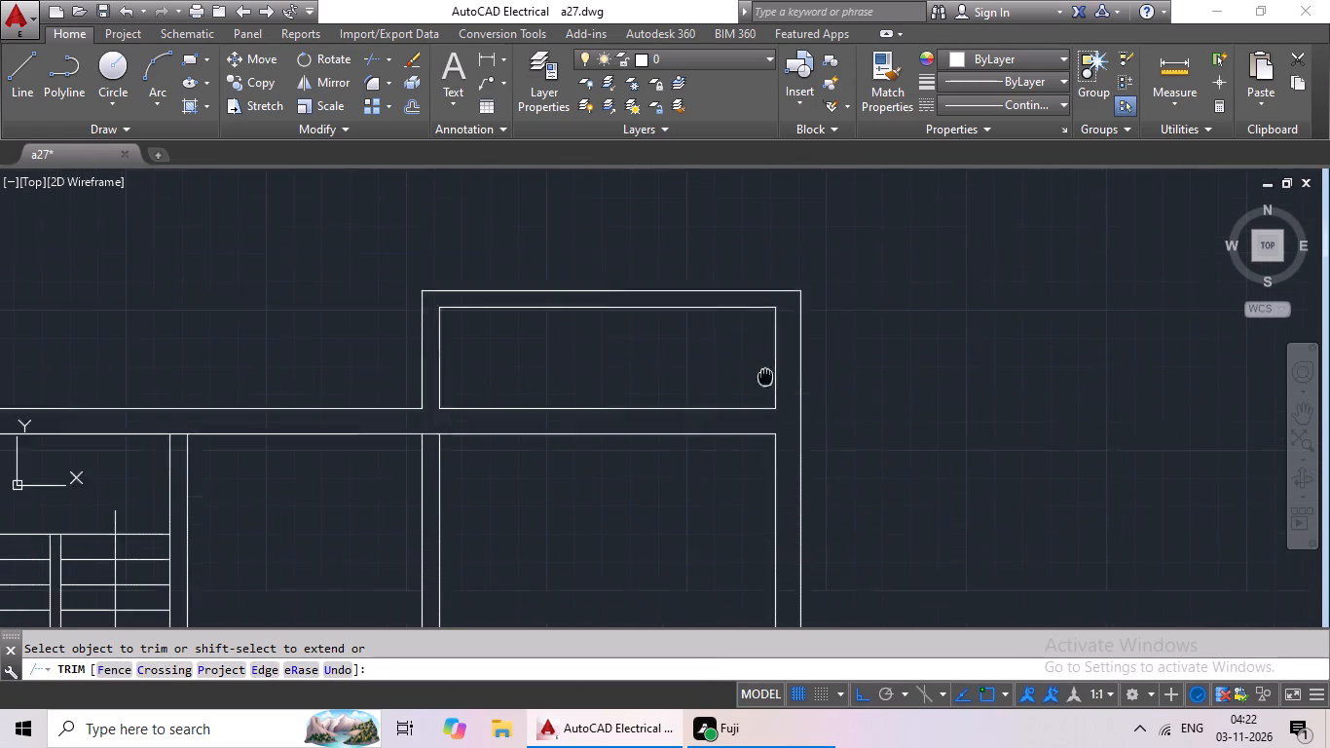
{"action": "scroll", "coordinate": [789, 353], "scroll_direction": "down", "scroll_amount": 2}
{"action": "middle_click_drag", "start_coordinate": [759, 417], "coordinate": [801, 317]}
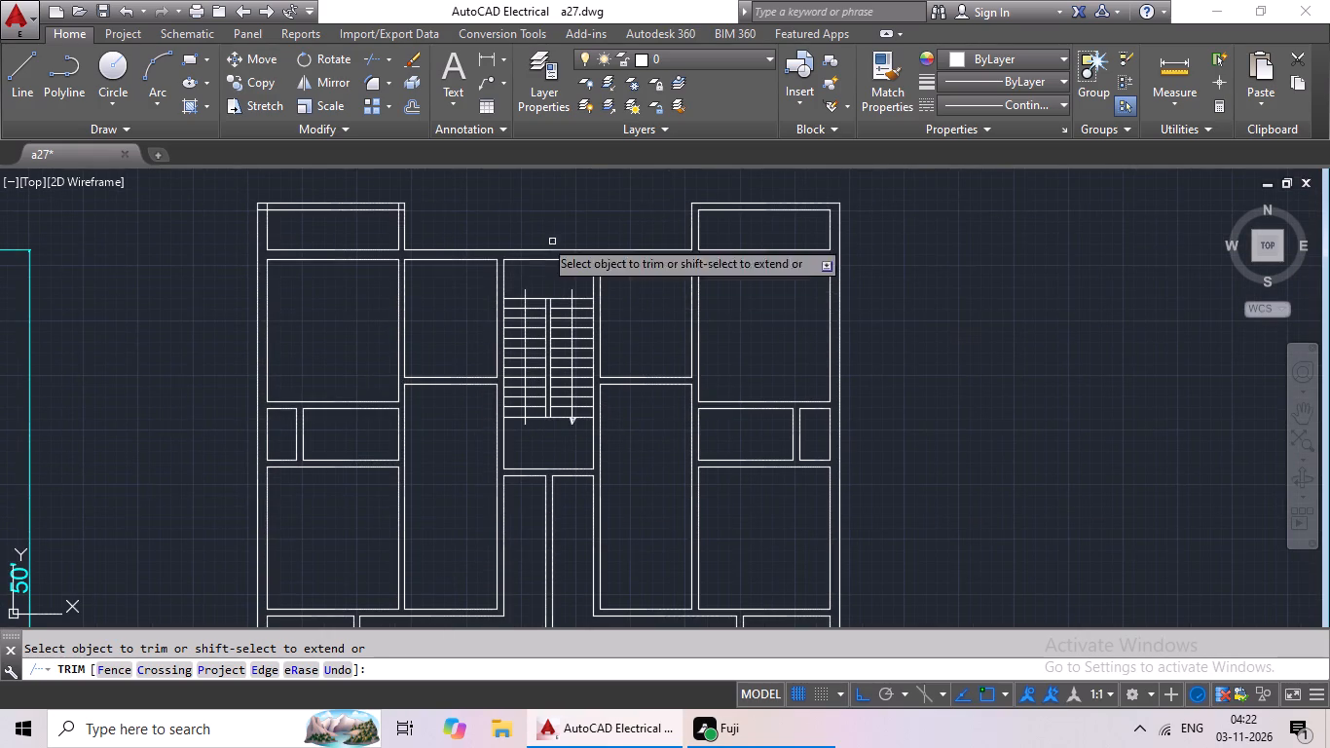
{"action": "middle_click_drag", "start_coordinate": [430, 227], "coordinate": [538, 324]}
{"action": "scroll", "coordinate": [502, 298], "scroll_direction": "up", "scroll_amount": 7}
{"action": "left_click_drag", "start_coordinate": [540, 339], "coordinate": [538, 446]}
{"action": "left_click_drag", "start_coordinate": [539, 446], "coordinate": [547, 424]}
{"action": "left_click_drag", "start_coordinate": [555, 311], "coordinate": [470, 329]}
{"action": "left_click", "coordinate": [470, 329]}
Trim the overlapping wall lines at the upper-left corner of the narrow top-left room.
{"action": "scroll", "coordinate": [554, 324], "scroll_direction": "down", "scroll_amount": 4}
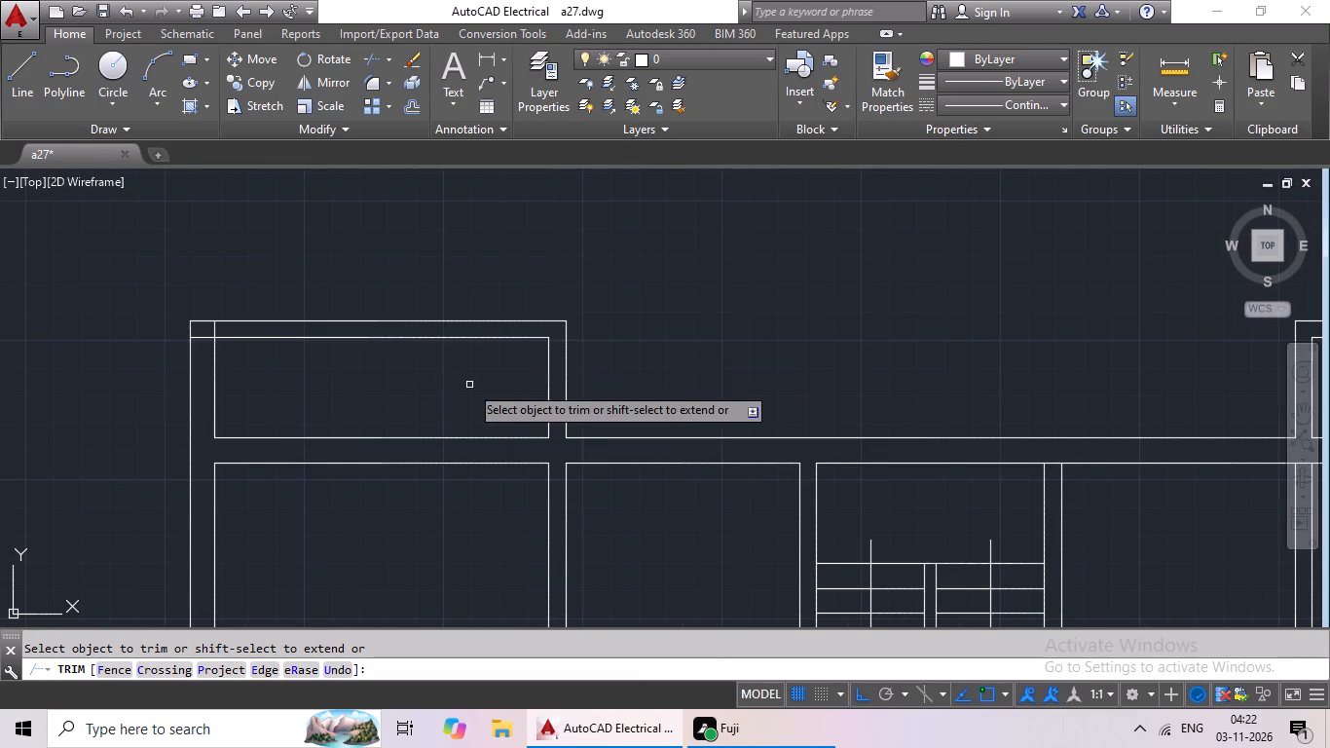
{"action": "scroll", "coordinate": [212, 335], "scroll_direction": "up", "scroll_amount": 5}
{"action": "left_click_drag", "start_coordinate": [291, 245], "coordinate": [177, 300]}
{"action": "left_click", "coordinate": [177, 300]}
{"action": "left_click_drag", "start_coordinate": [171, 306], "coordinate": [133, 395]}
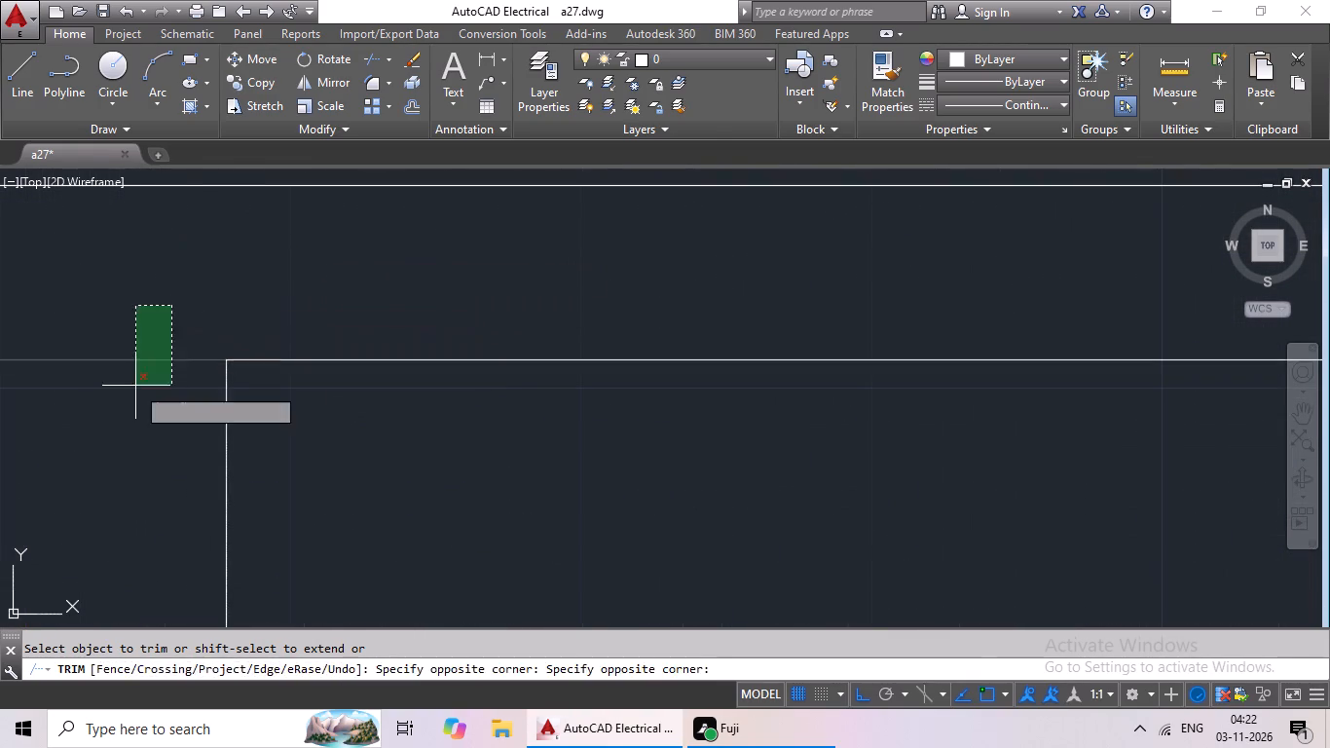
{"action": "left_click_drag", "start_coordinate": [135, 386], "coordinate": [146, 379]}
Draw a short line across the left outer wall at the midpoint of the large upper-left room's side.
{"action": "scroll", "coordinate": [329, 325], "scroll_direction": "down", "scroll_amount": 4}
{"action": "middle_click_drag", "start_coordinate": [425, 487], "coordinate": [492, 305]}
{"action": "middle_click_drag", "start_coordinate": [537, 425], "coordinate": [556, 174]}
{"action": "scroll", "coordinate": [584, 194], "scroll_direction": "down", "scroll_amount": 2}
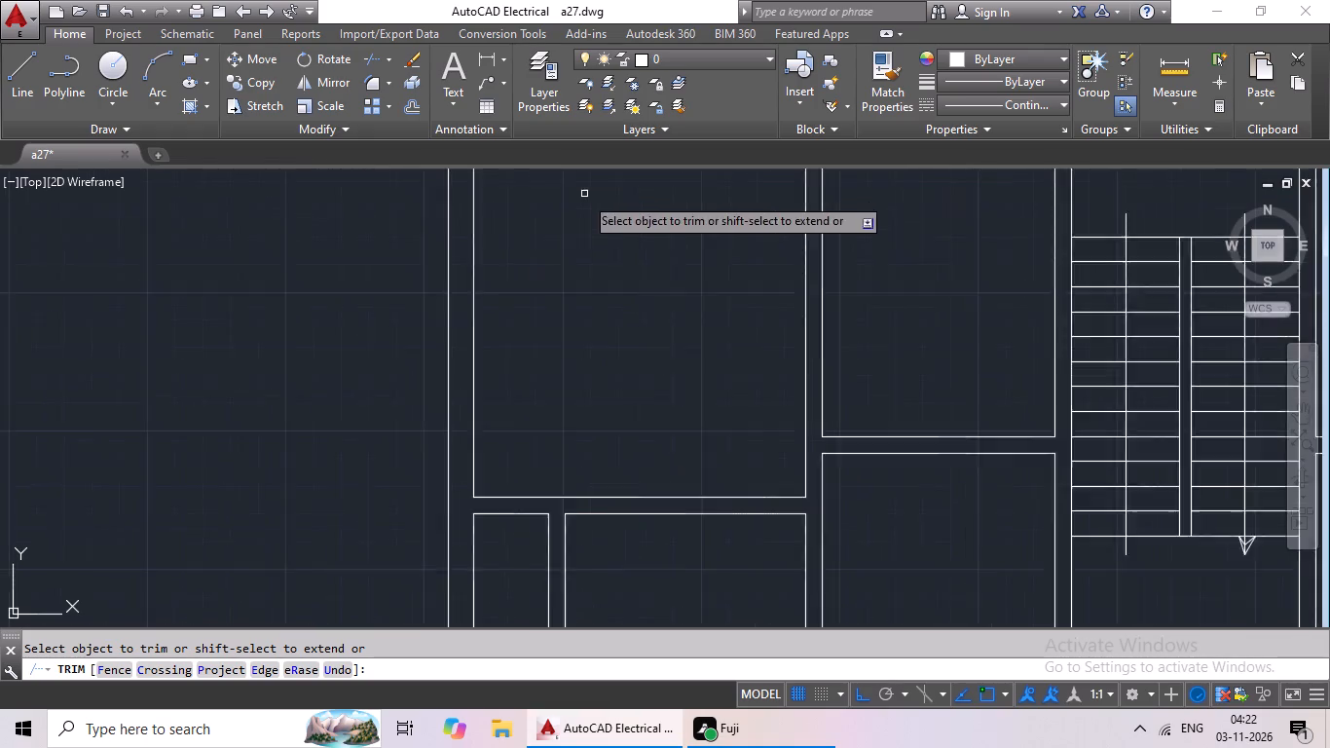
{"action": "middle_click_drag", "start_coordinate": [603, 279], "coordinate": [459, 381]}
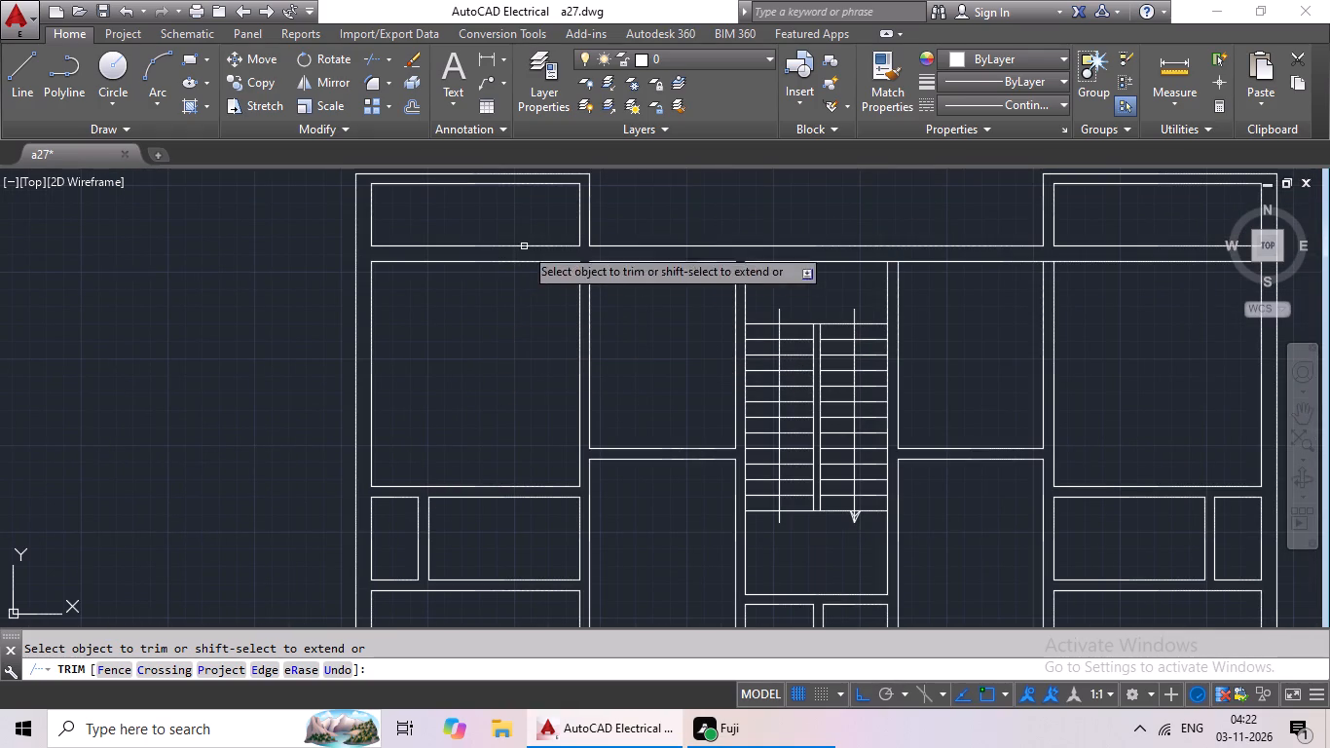
{"action": "left_click", "coordinate": [21, 95]}
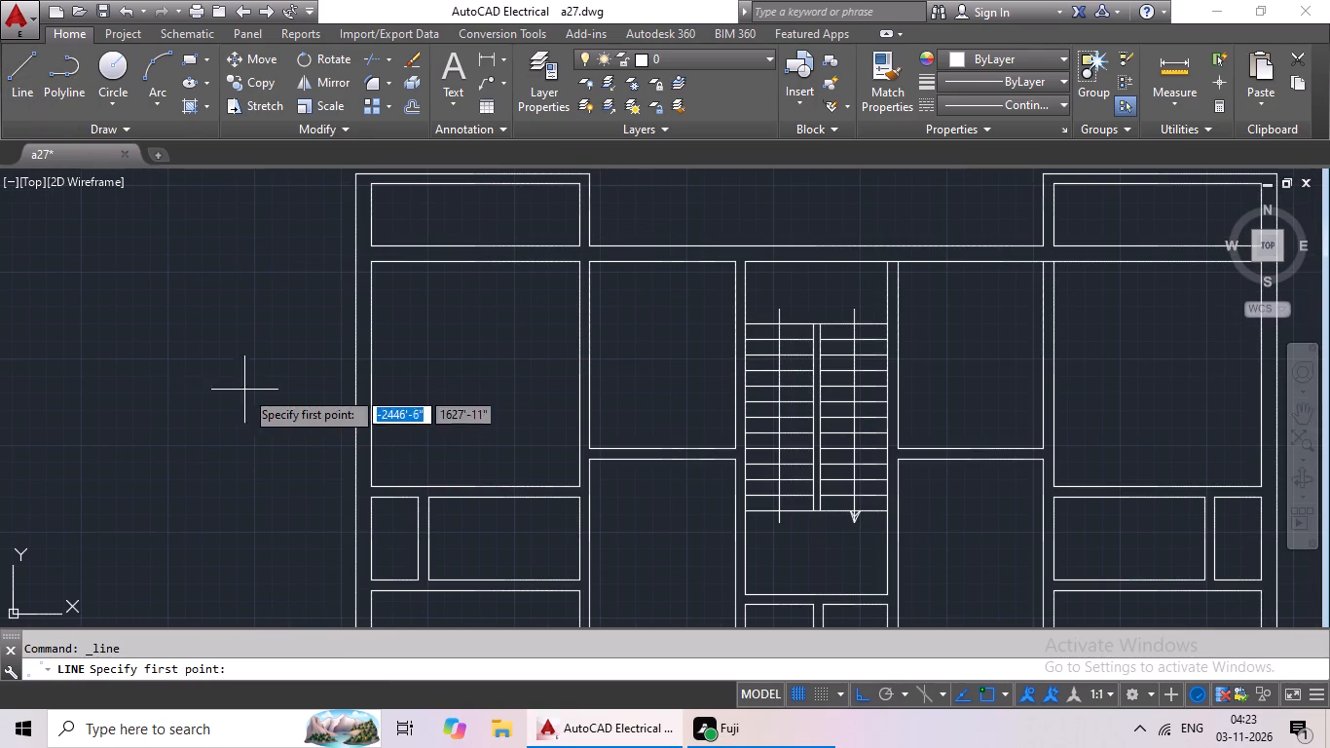
{"action": "left_click", "coordinate": [373, 381]}
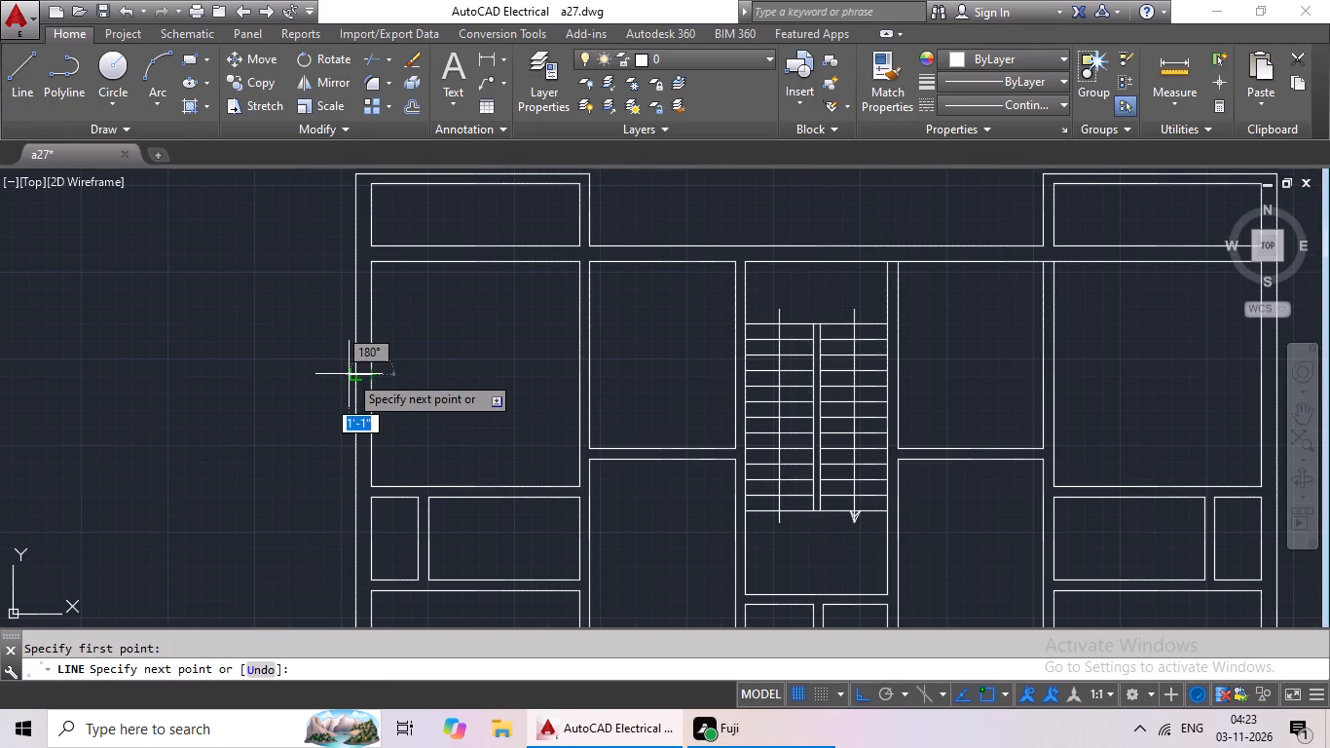
{"action": "left_click", "coordinate": [349, 374]}
{"action": "key", "text": "Escape"}
{"action": "key", "text": "Escape"}
{"action": "key", "text": "Escape"}
Draw a 9" line across the wall above the room left of the staircase, at that room's midpoint.
{"action": "left_click", "coordinate": [26, 79]}
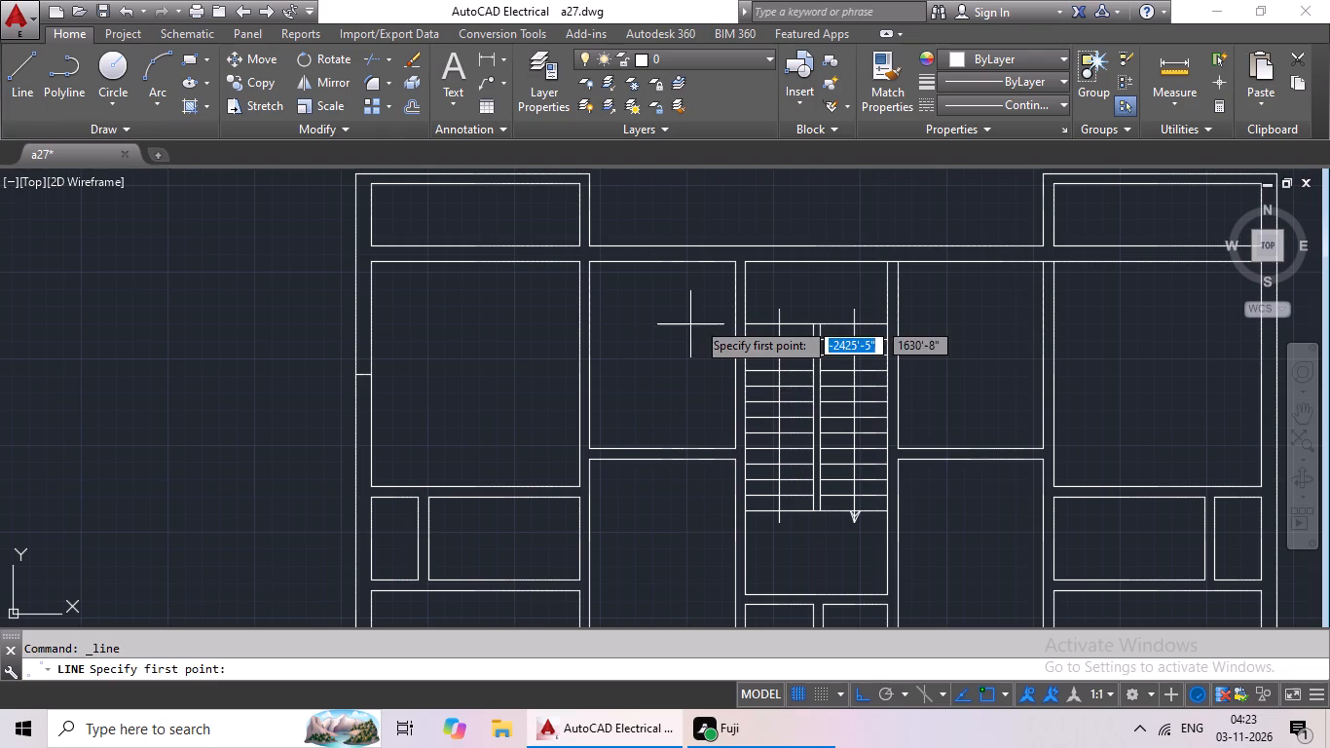
{"action": "middle_click_drag", "start_coordinate": [689, 311], "coordinate": [530, 384]}
{"action": "scroll", "coordinate": [560, 345], "scroll_direction": "up", "scroll_amount": 2}
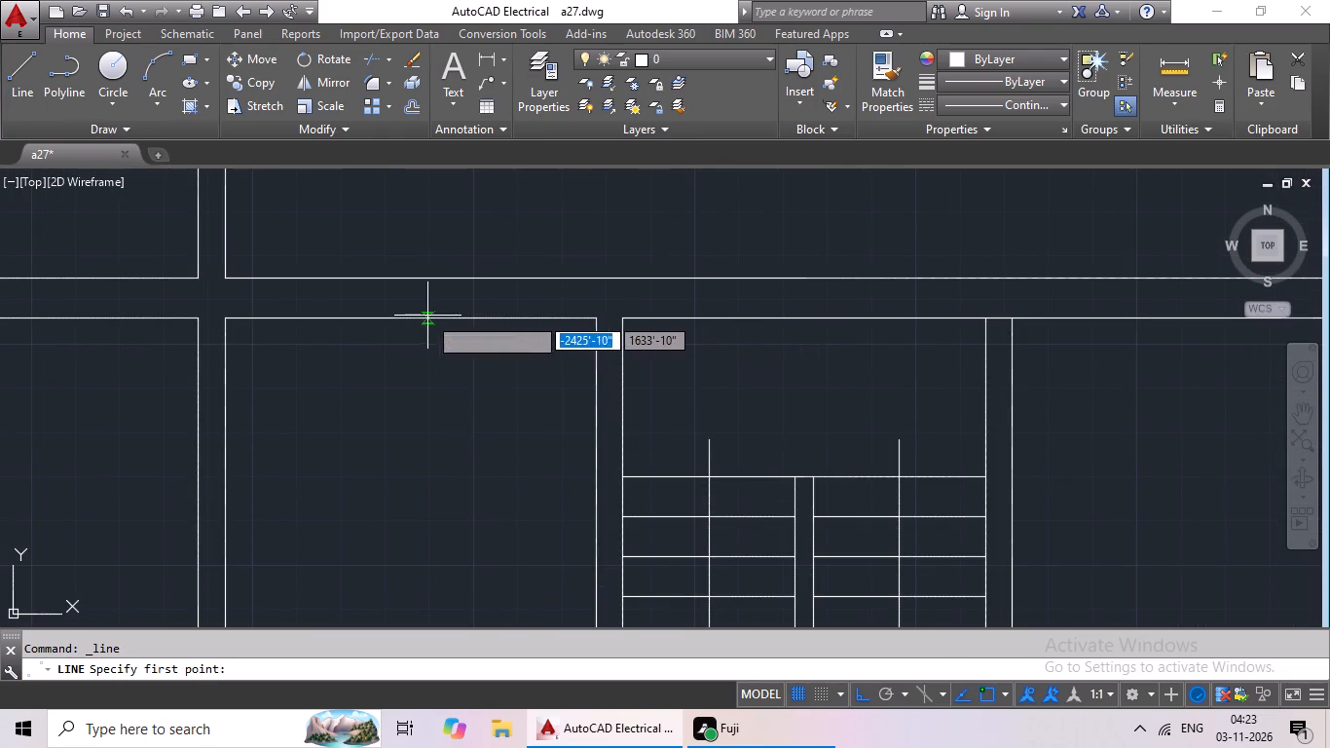
{"action": "left_click", "coordinate": [414, 319]}
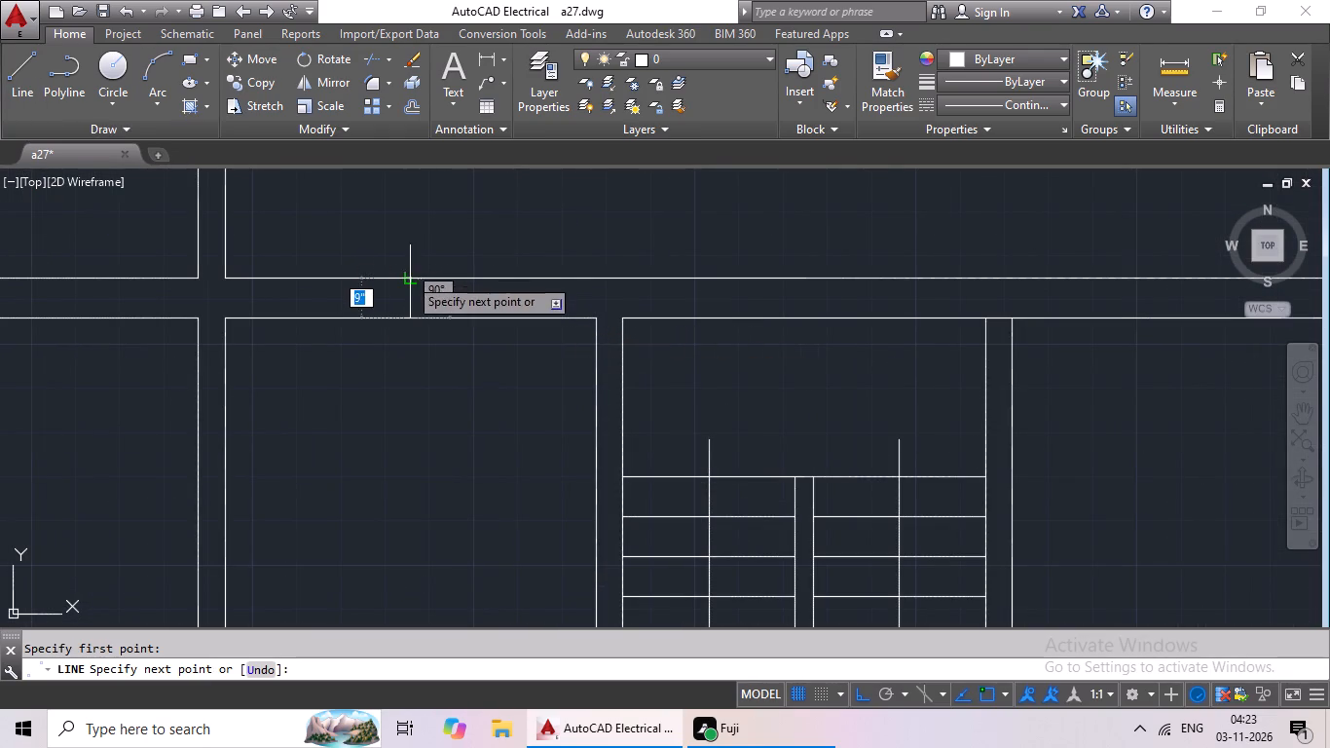
{"action": "left_click", "coordinate": [408, 277]}
{"action": "key", "text": "Escape"}
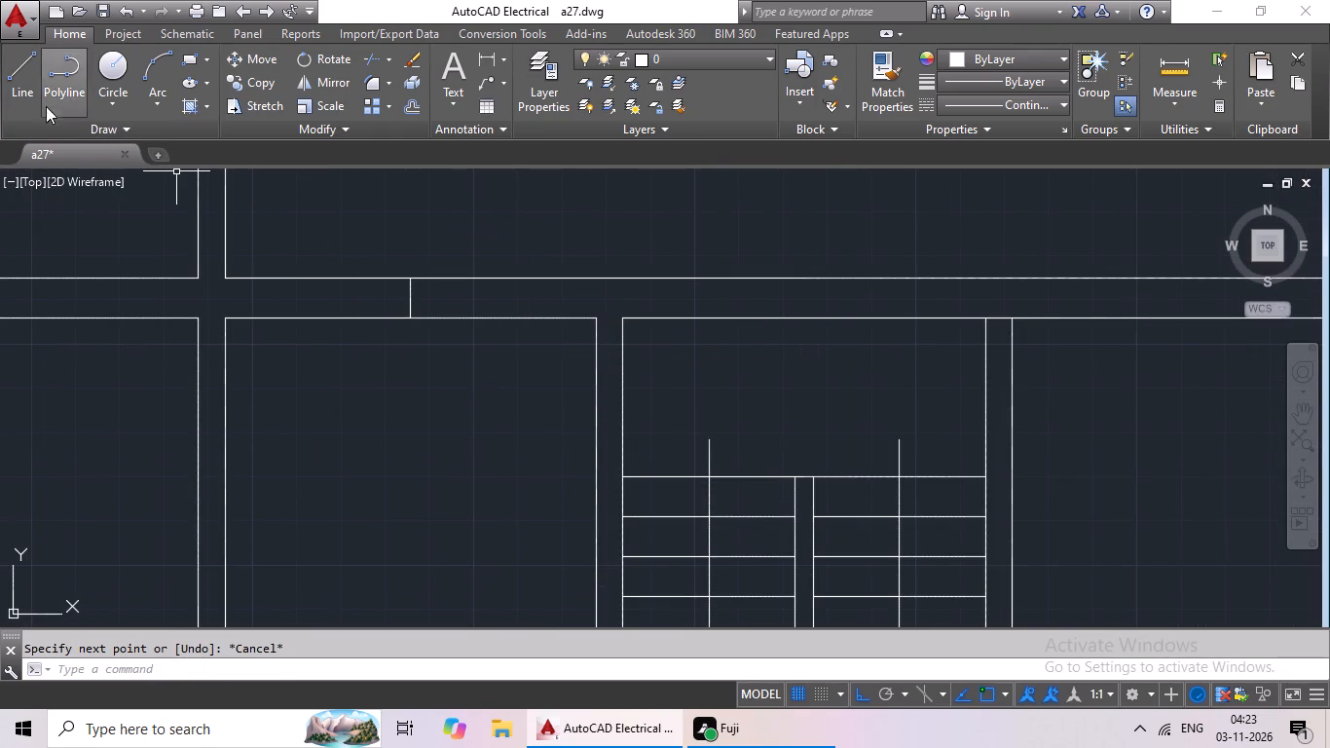
Draw a 9" line across the wall above the staircase, at the midpoint of the stair room's upper side.
{"action": "left_click_drag", "start_coordinate": [27, 79], "coordinate": [26, 88]}
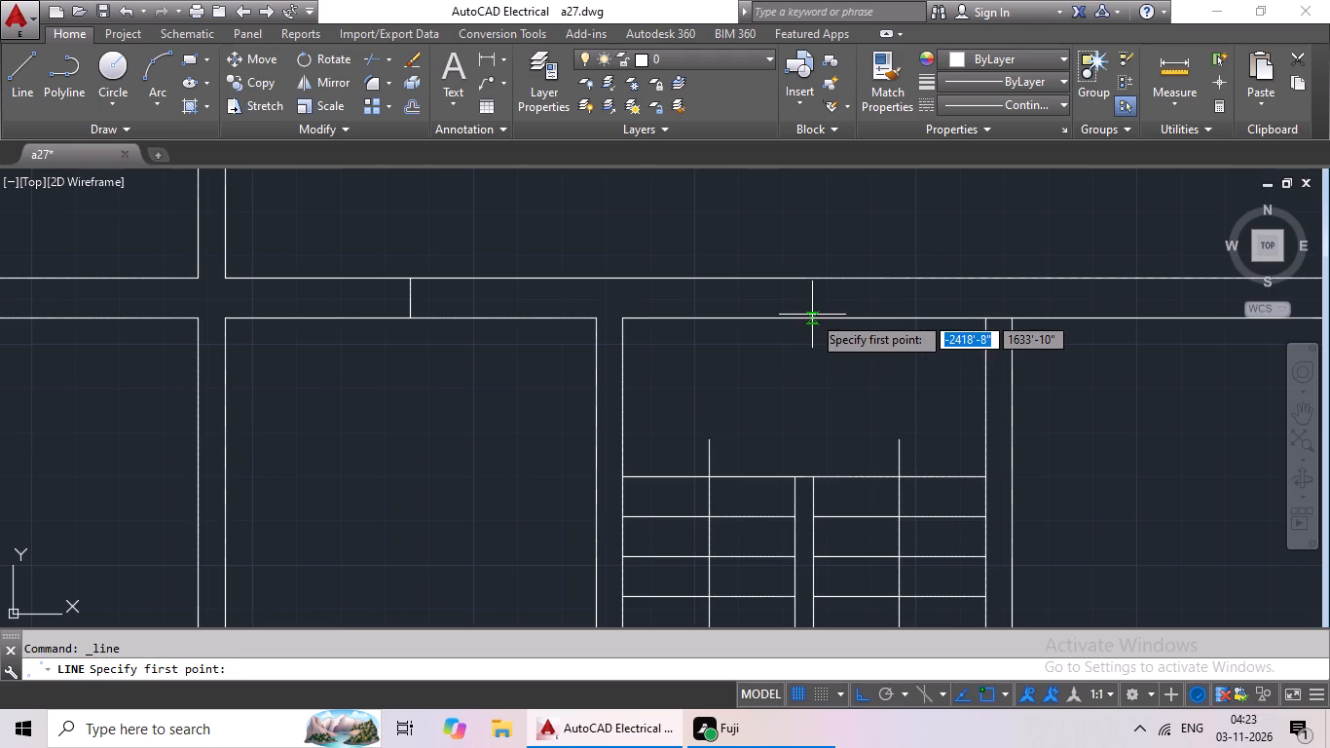
{"action": "scroll", "coordinate": [836, 318], "scroll_direction": "down", "scroll_amount": 2}
{"action": "middle_click_drag", "start_coordinate": [827, 318], "coordinate": [628, 327]}
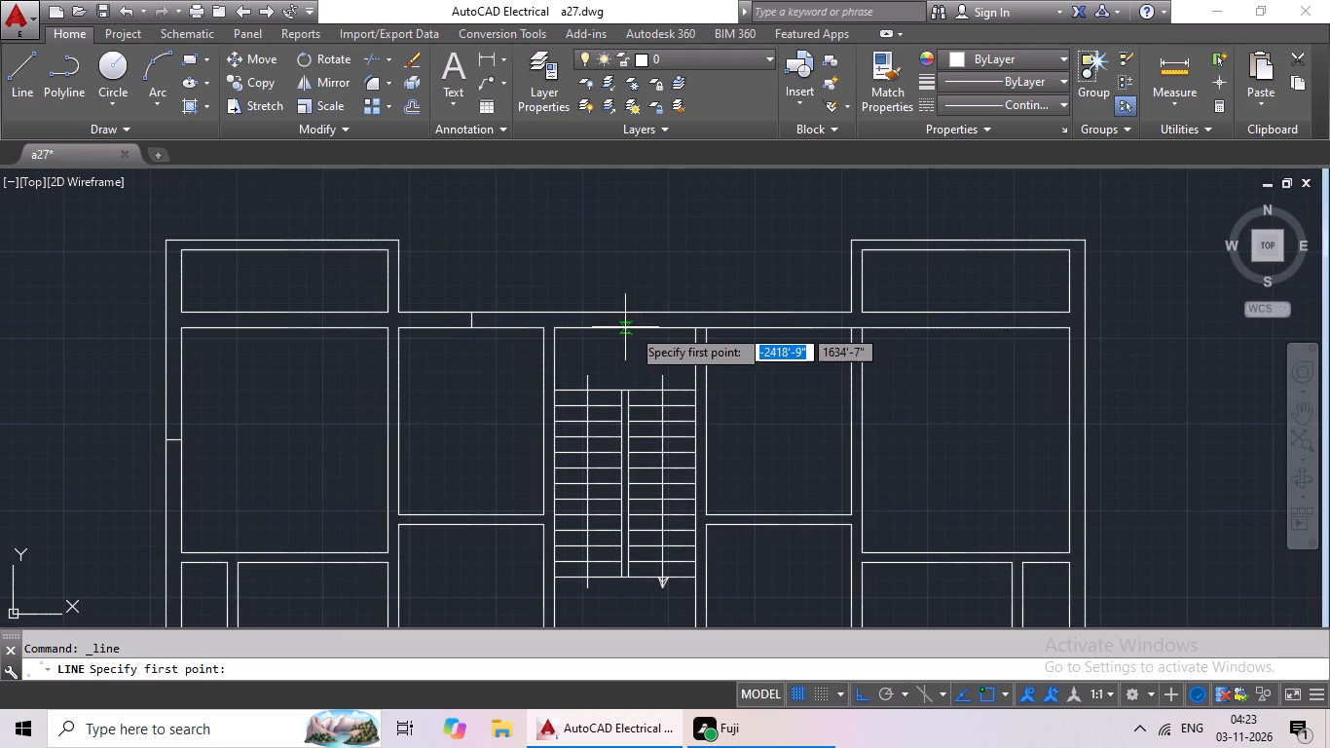
{"action": "scroll", "coordinate": [624, 330], "scroll_direction": "up", "scroll_amount": 3}
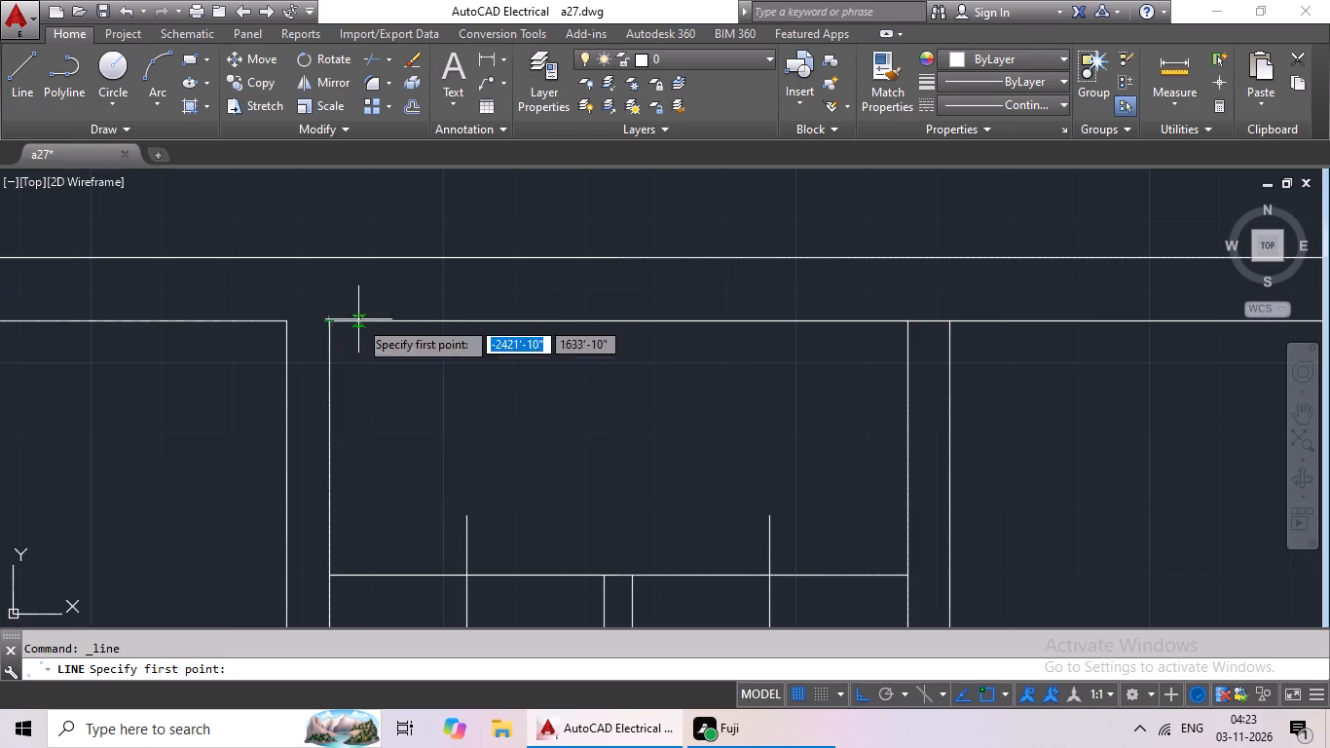
{"action": "left_click", "coordinate": [625, 323]}
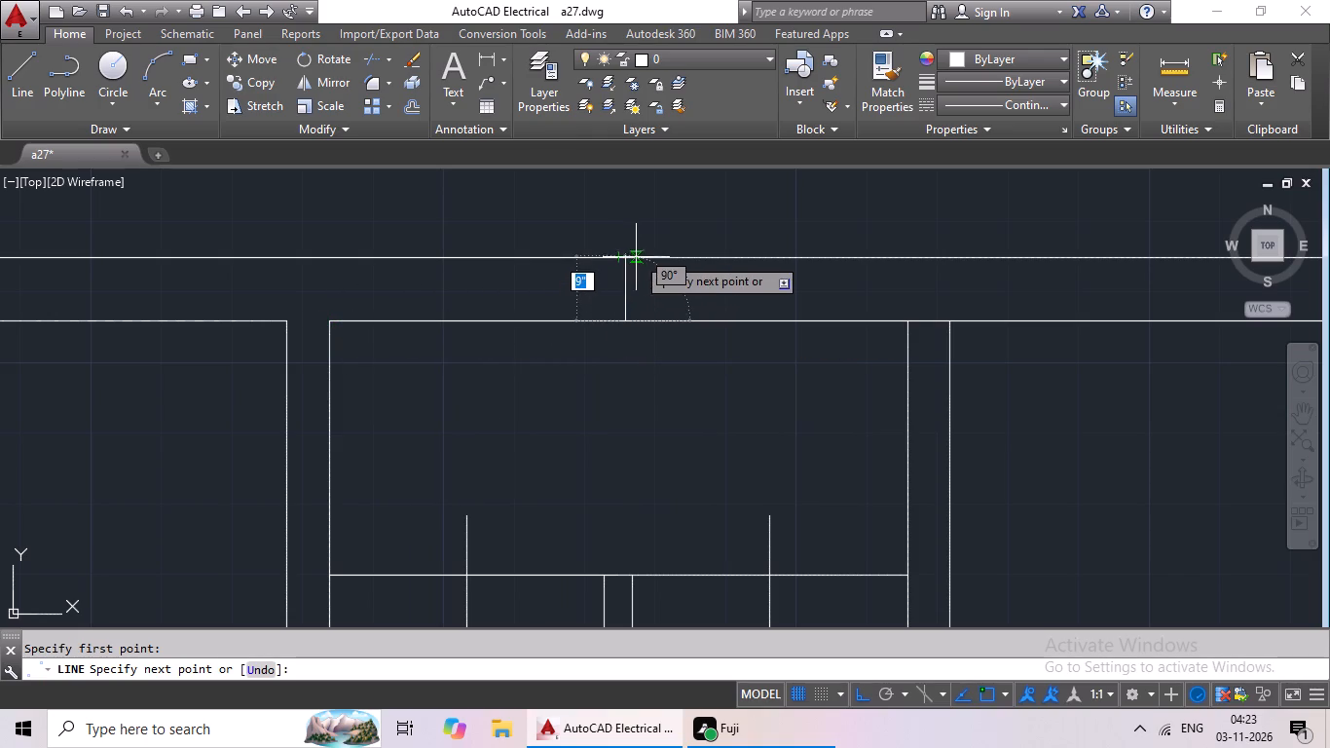
{"action": "left_click", "coordinate": [630, 258]}
{"action": "key", "text": "Escape"}
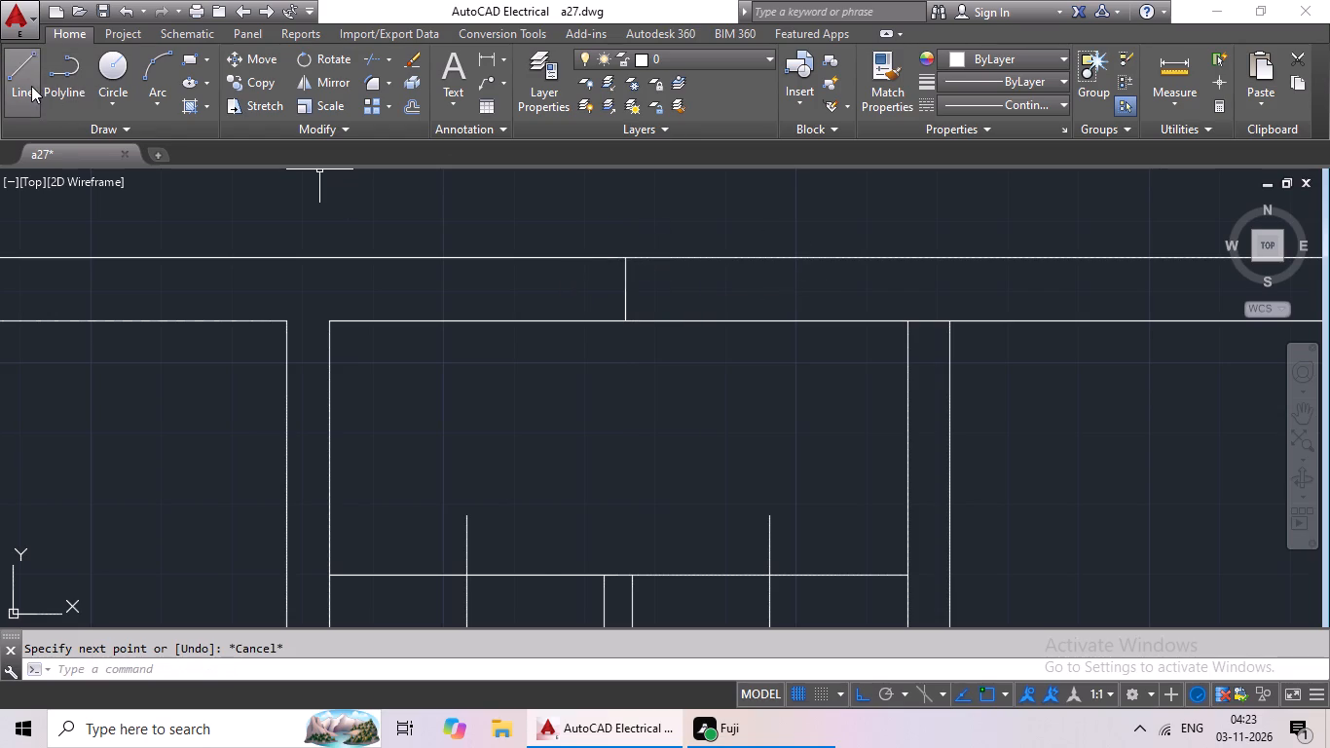
Draw a short line across the wall above the room right of the staircase, at that room's midpoint.
{"action": "left_click", "coordinate": [31, 86]}
{"action": "scroll", "coordinate": [462, 245], "scroll_direction": "down", "scroll_amount": 3}
{"action": "middle_click_drag", "start_coordinate": [553, 306], "coordinate": [435, 328]}
{"action": "scroll", "coordinate": [565, 304], "scroll_direction": "up", "scroll_amount": 1}
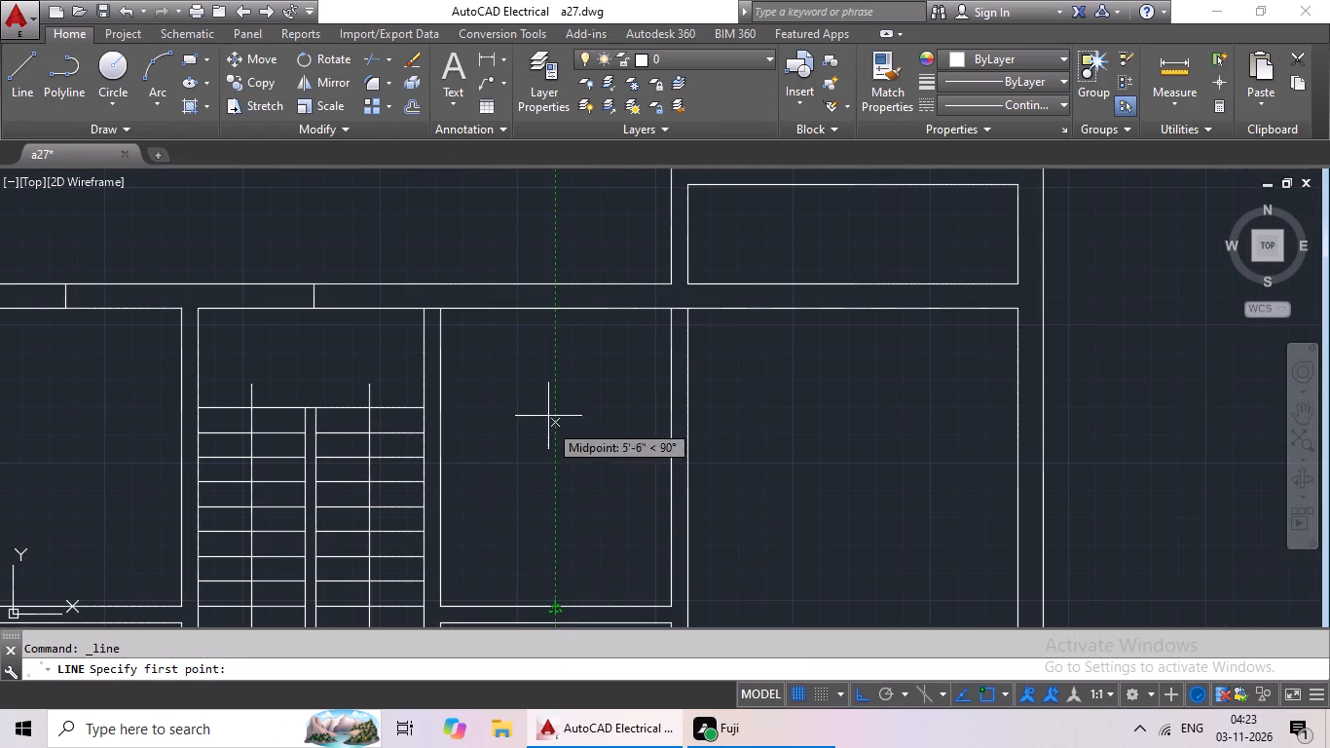
{"action": "left_click", "coordinate": [555, 310]}
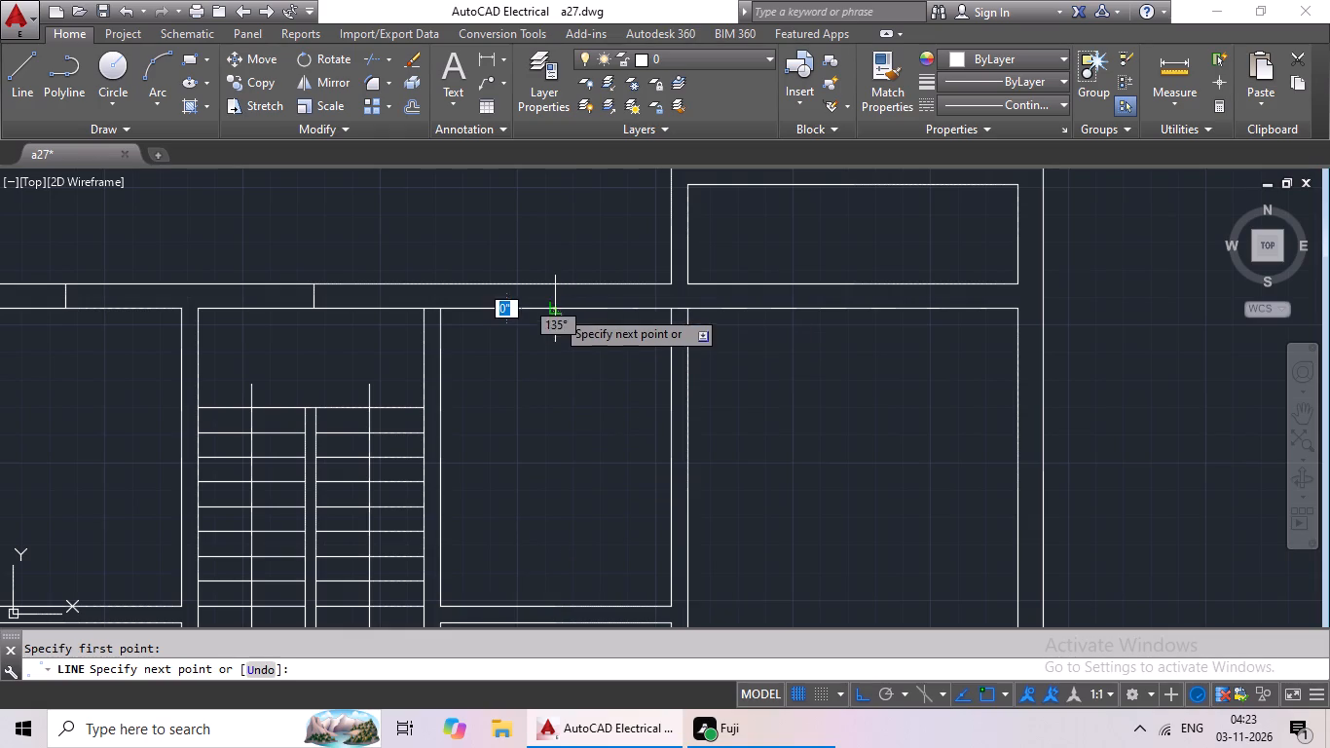
{"action": "left_click", "coordinate": [556, 280]}
{"action": "key", "text": "Escape"}
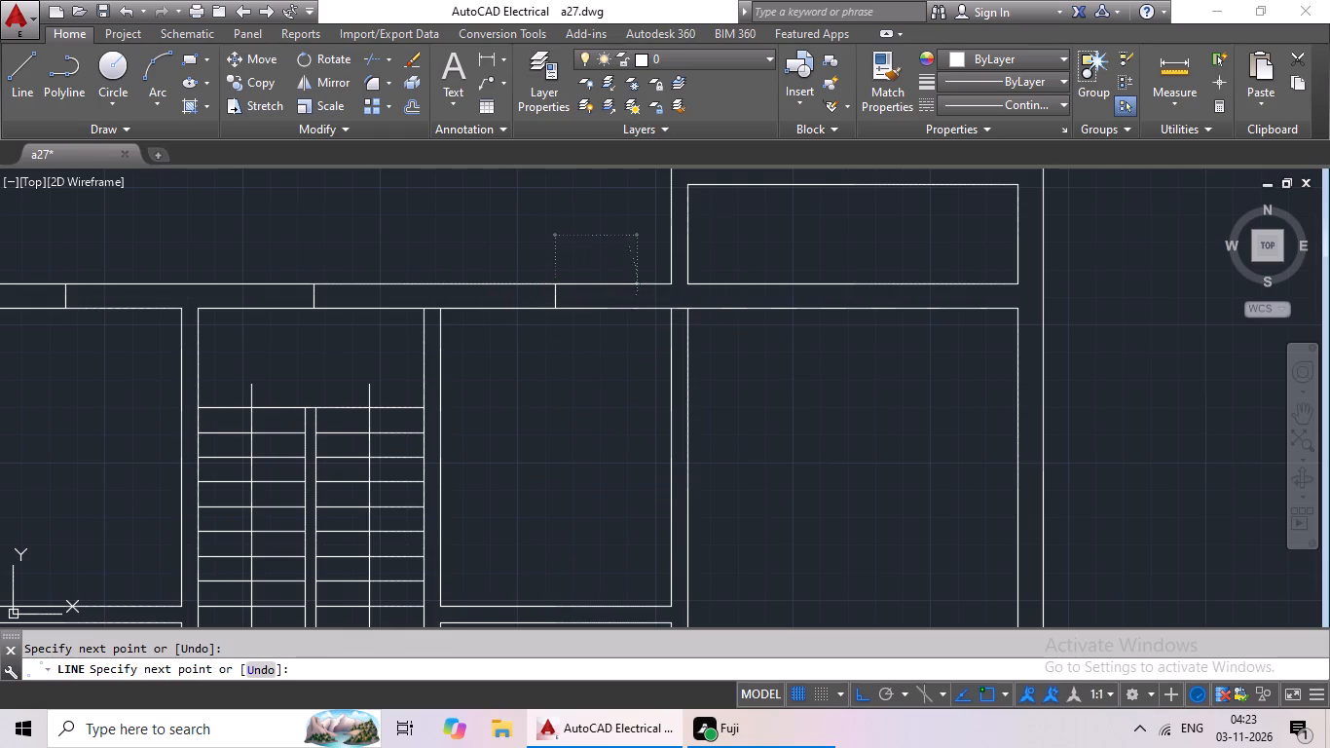
Draw a short line across the right outer wall at the midpoint of the large upper-right room's side.
{"action": "left_click", "coordinate": [8, 68]}
{"action": "scroll", "coordinate": [591, 347], "scroll_direction": "down", "scroll_amount": 1}
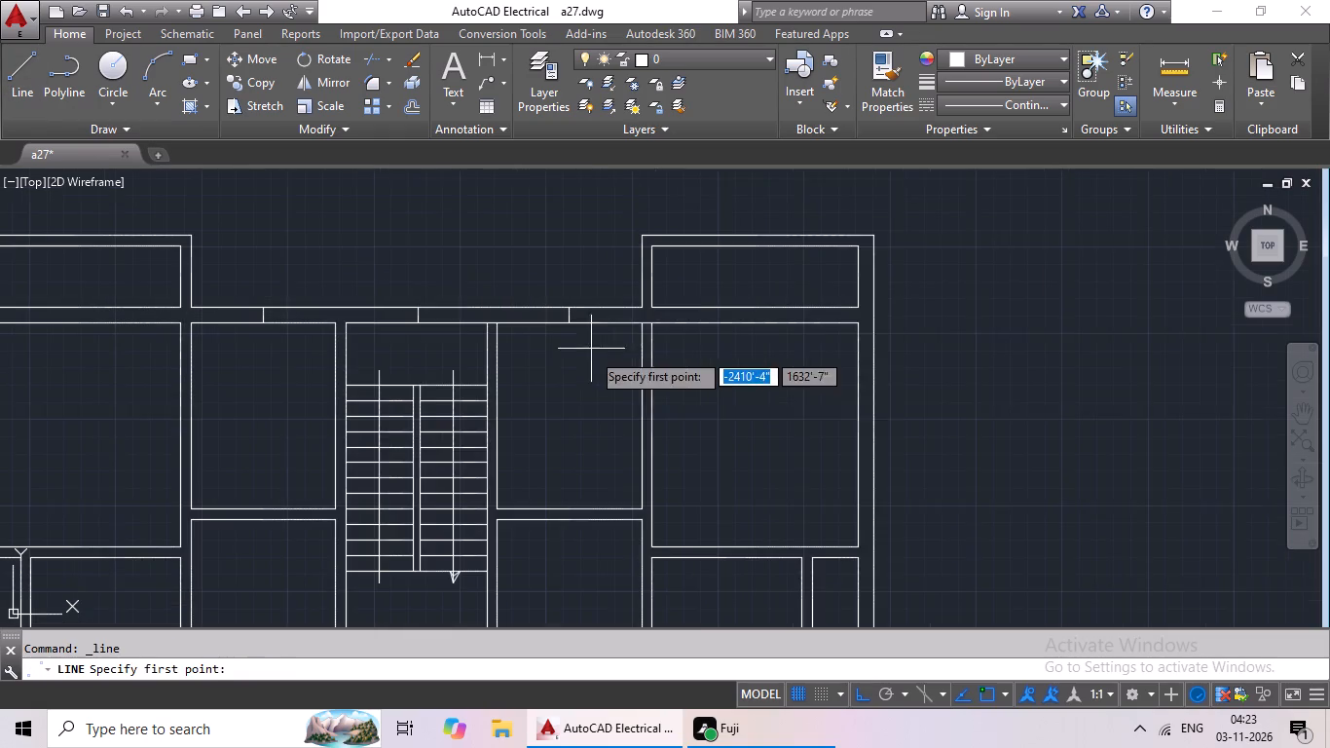
{"action": "middle_click_drag", "start_coordinate": [657, 380], "coordinate": [450, 311]}
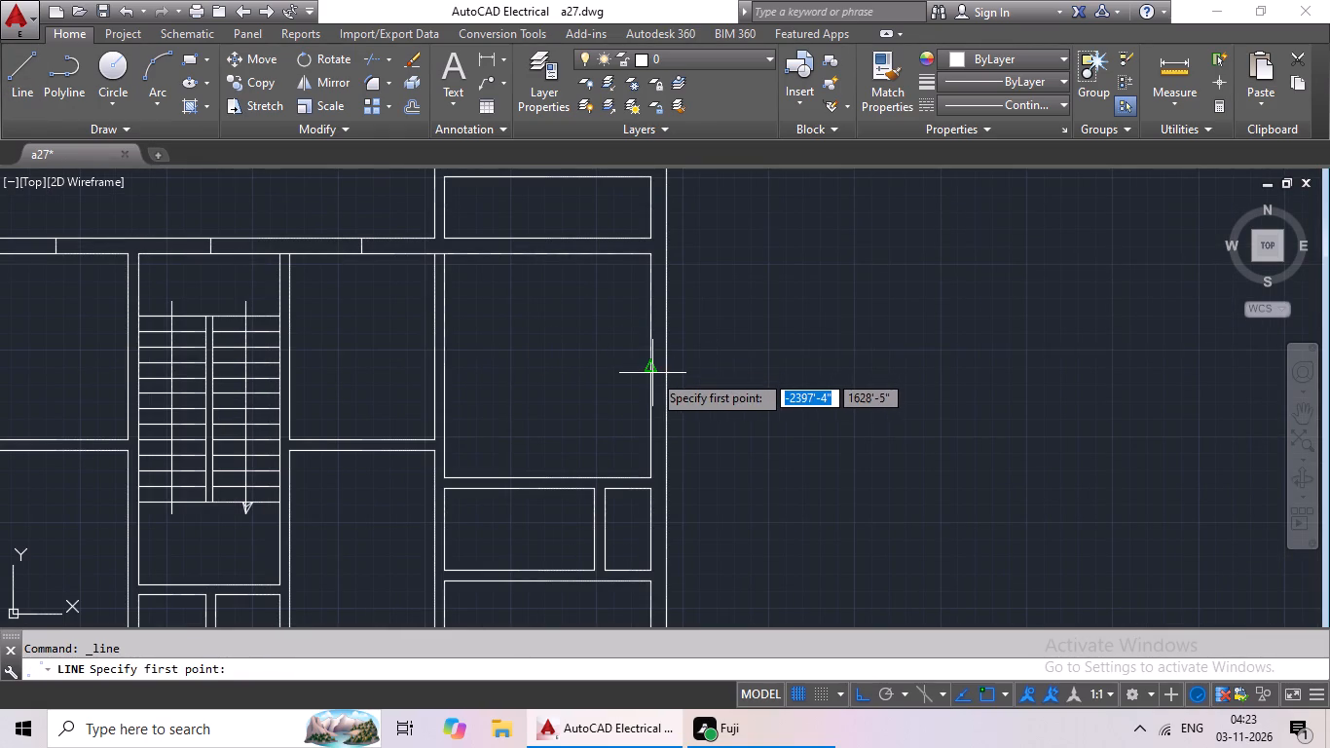
{"action": "left_click", "coordinate": [651, 367]}
{"action": "scroll", "coordinate": [673, 362], "scroll_direction": "up", "scroll_amount": 2}
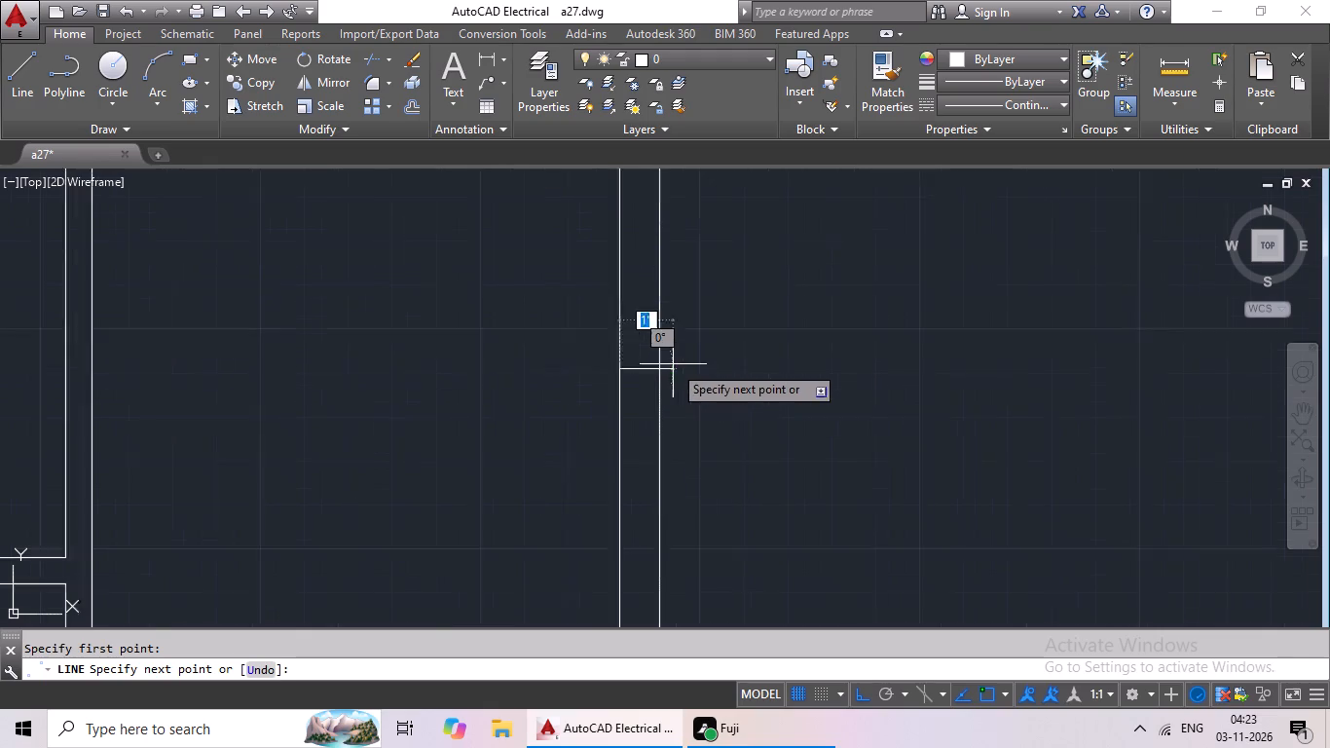
{"action": "scroll", "coordinate": [673, 364], "scroll_direction": "up", "scroll_amount": 1}
{"action": "left_click", "coordinate": [649, 373]}
{"action": "key", "text": "Escape"}
Draw a short line across the partition between the two small rooms below the large upper-right room, at its midpoint.
{"action": "scroll", "coordinate": [705, 344], "scroll_direction": "down", "scroll_amount": 5}
{"action": "middle_click_drag", "start_coordinate": [625, 382], "coordinate": [665, 378]}
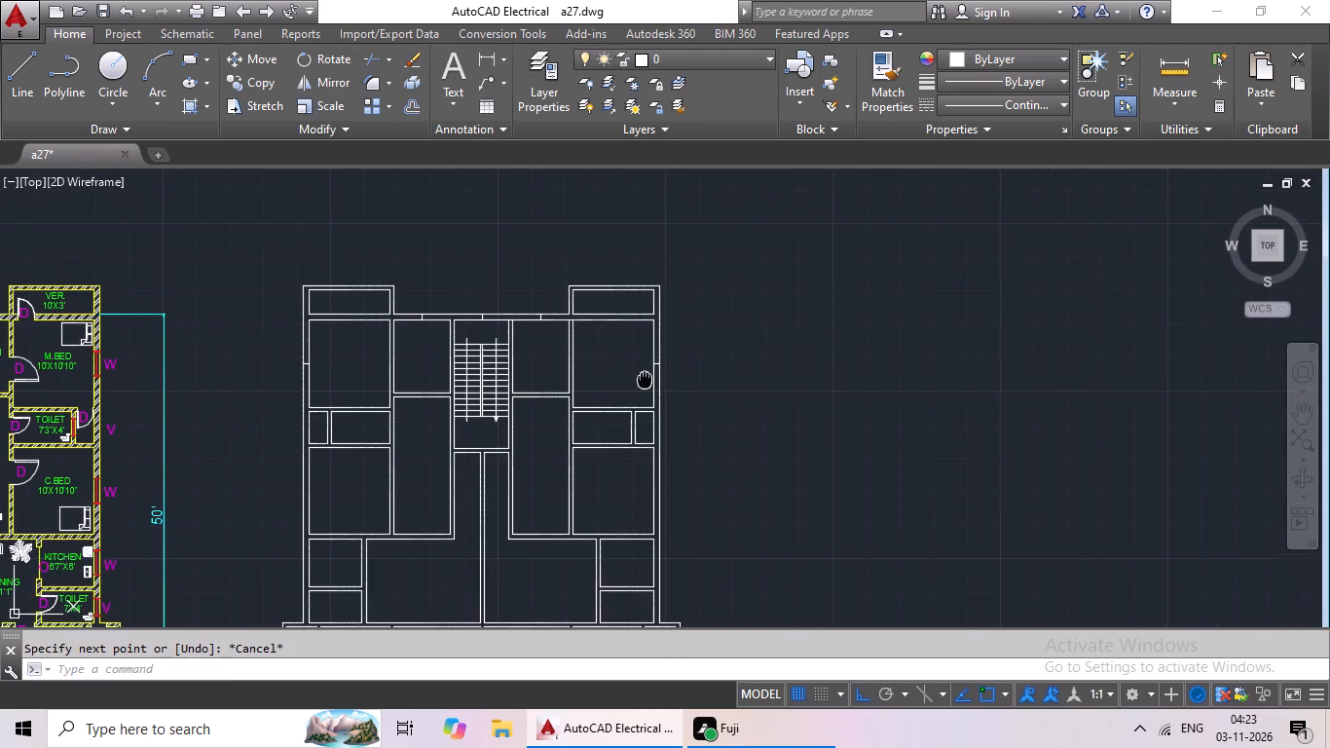
{"action": "middle_click_drag", "start_coordinate": [665, 378], "coordinate": [716, 378]}
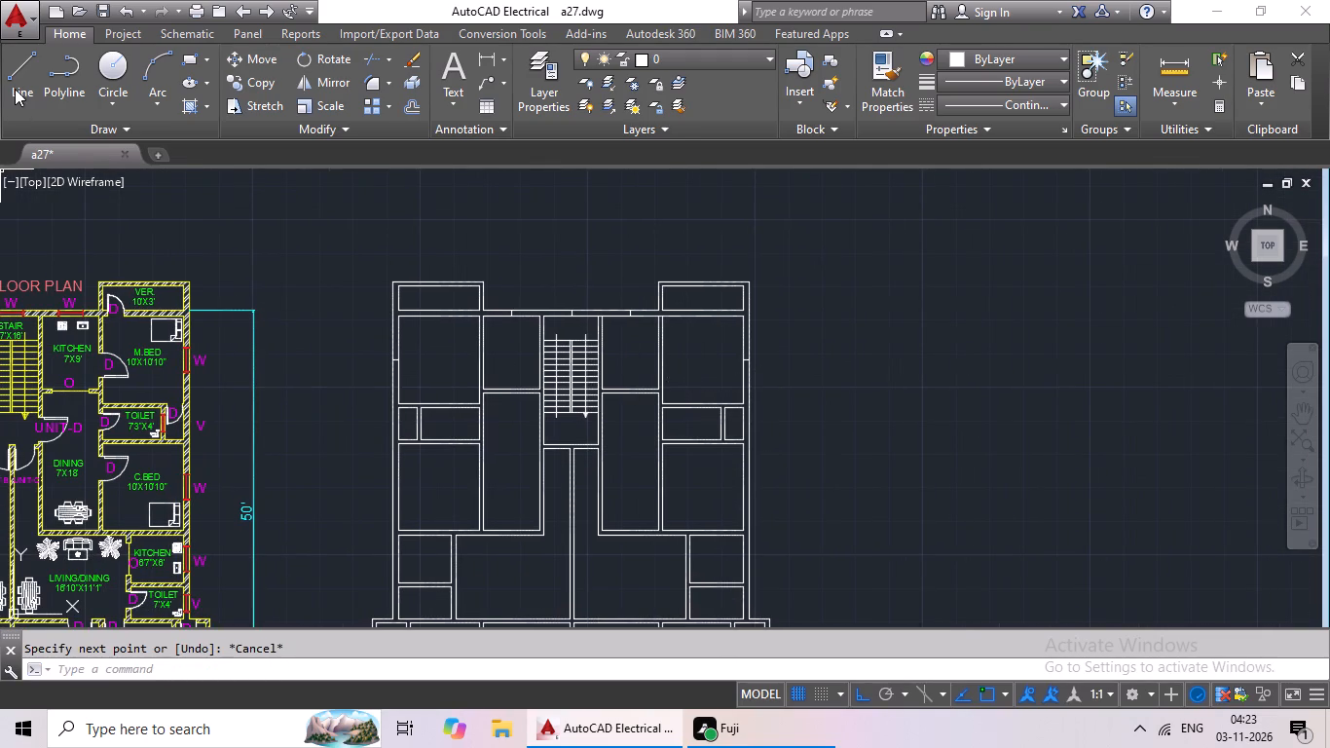
{"action": "left_click", "coordinate": [15, 86]}
{"action": "scroll", "coordinate": [762, 464], "scroll_direction": "up", "scroll_amount": 2}
{"action": "scroll", "coordinate": [743, 456], "scroll_direction": "down", "scroll_amount": 2}
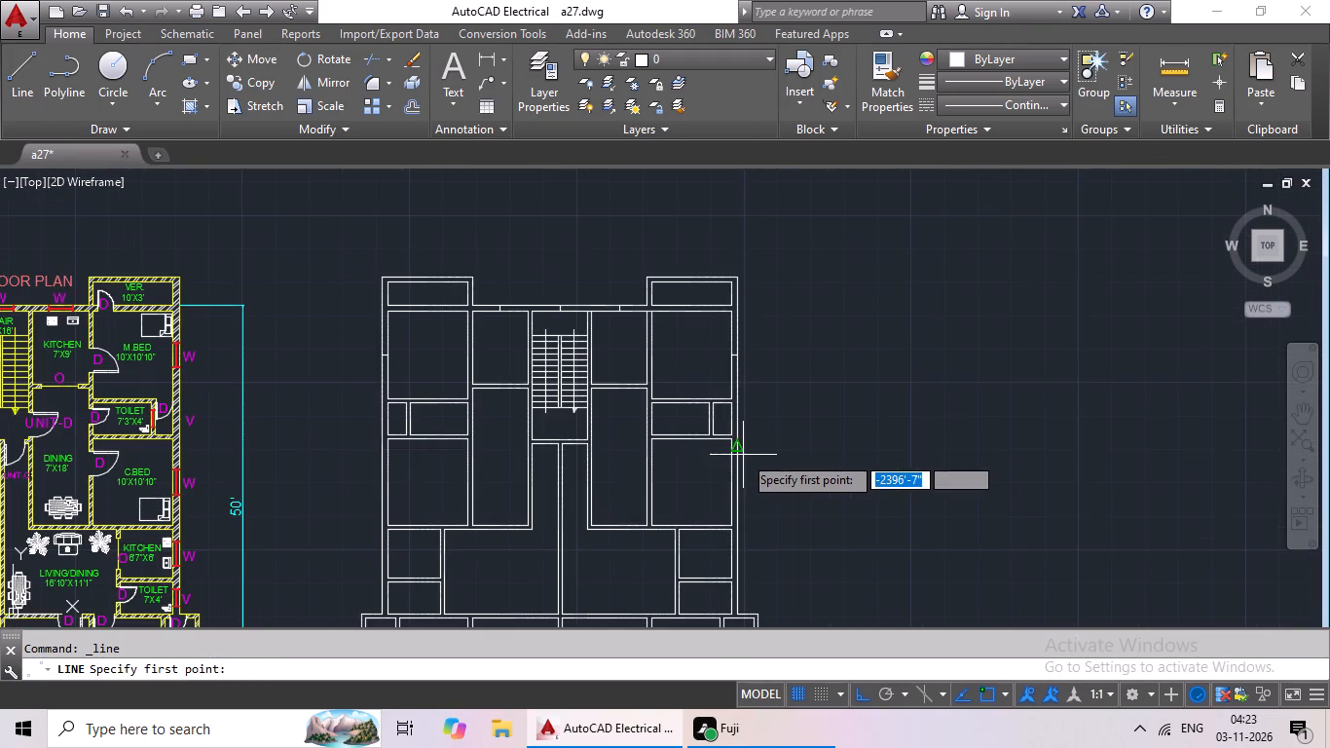
{"action": "scroll", "coordinate": [731, 414], "scroll_direction": "up", "scroll_amount": 3}
{"action": "left_click", "coordinate": [665, 442]}
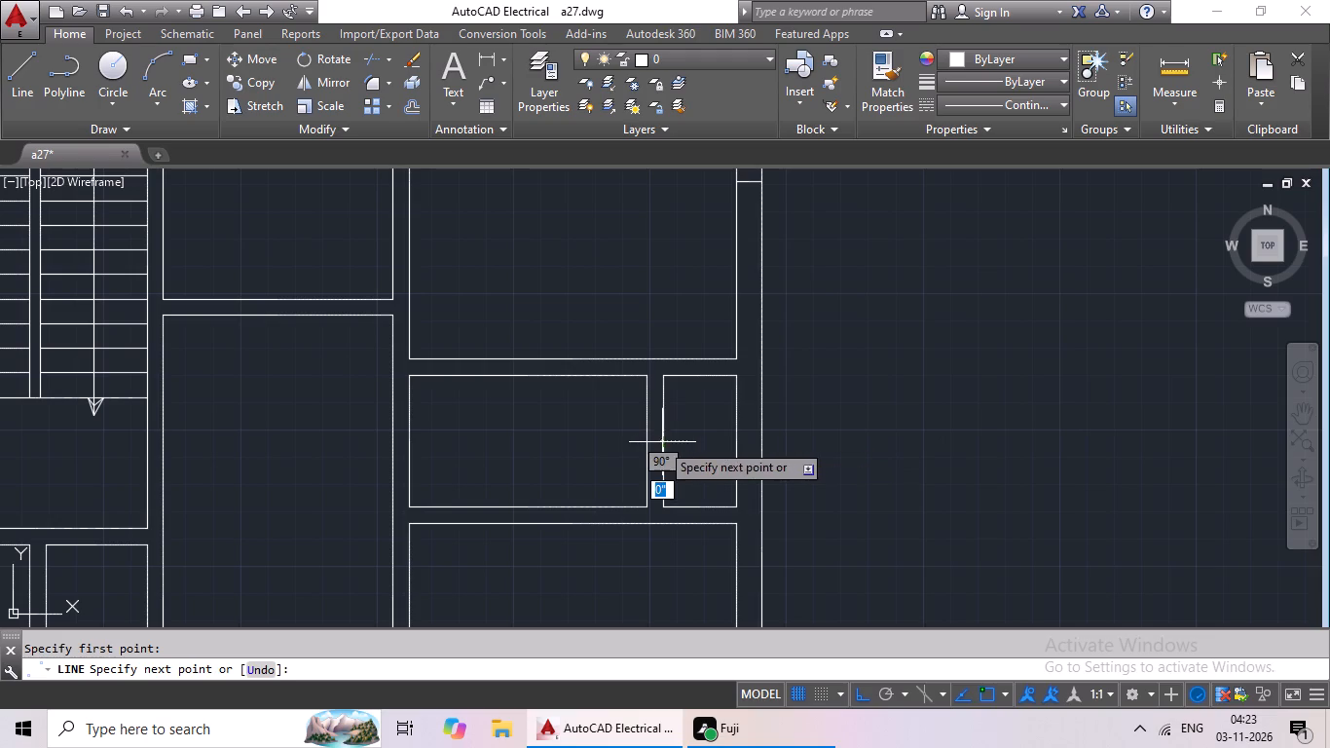
{"action": "left_click", "coordinate": [648, 445]}
{"action": "scroll", "coordinate": [725, 424], "scroll_direction": "down", "scroll_amount": 1}
{"action": "key", "text": "Escape"}
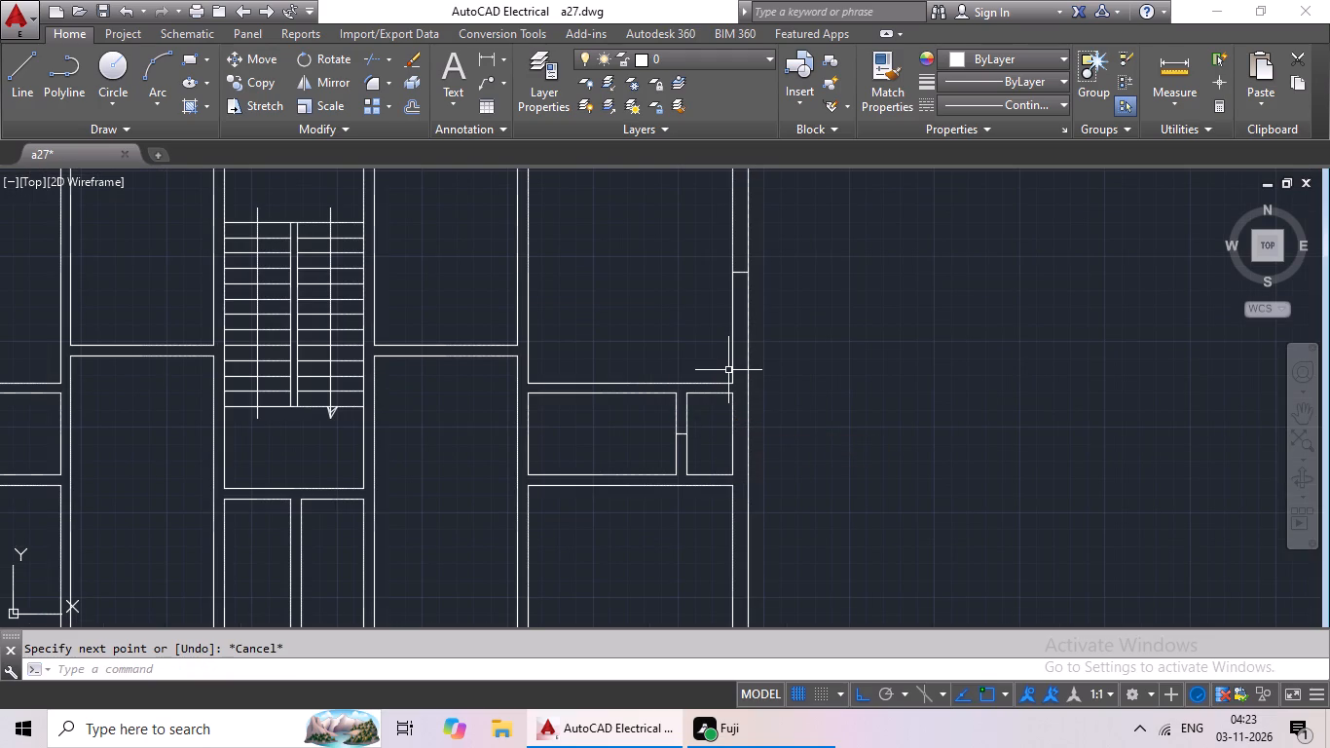
Draw a line from the right small-room partition to the midpoint of the matching left partition, and continue it across that partition.
{"action": "left_click", "coordinate": [18, 65]}
{"action": "scroll", "coordinate": [474, 312], "scroll_direction": "down", "scroll_amount": 3}
{"action": "right_click_drag", "start_coordinate": [528, 496], "coordinate": [519, 491]}
{"action": "middle_click_drag", "start_coordinate": [506, 482], "coordinate": [807, 467]}
{"action": "scroll", "coordinate": [501, 427], "scroll_direction": "down", "scroll_amount": 1}
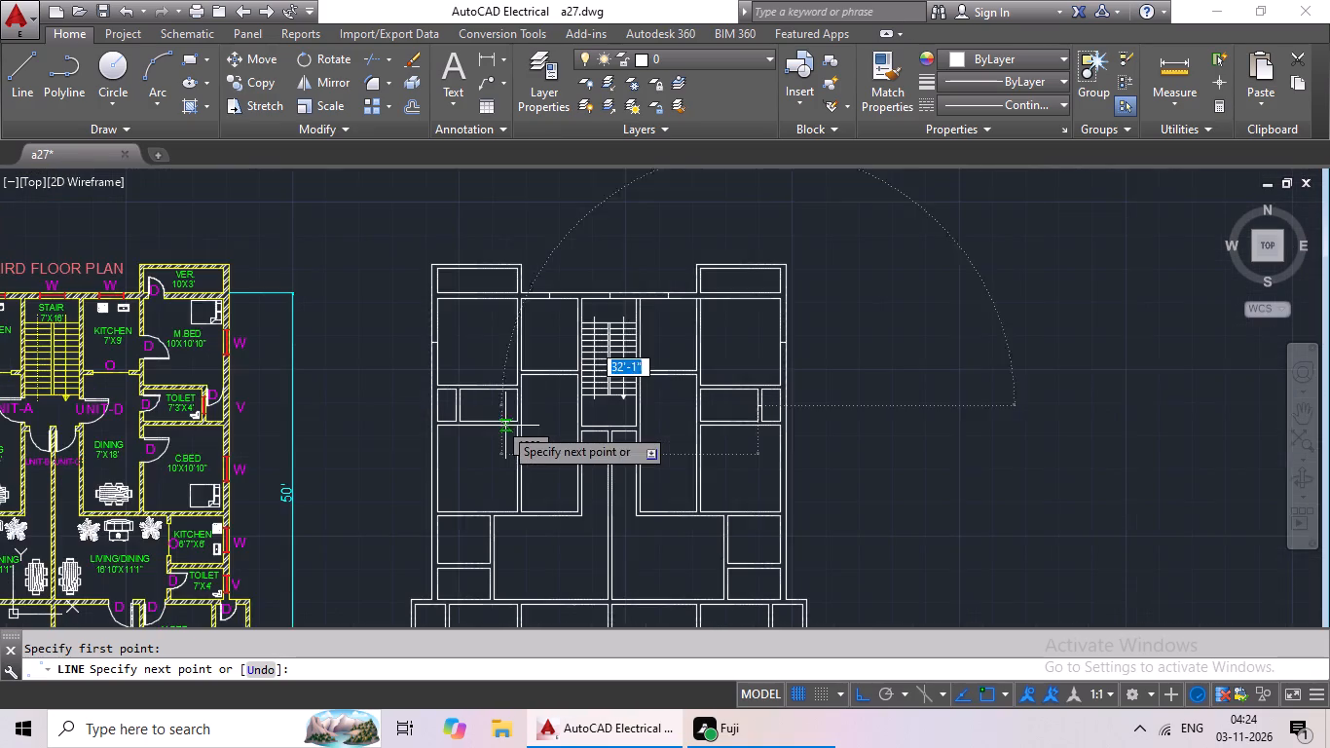
{"action": "middle_click_drag", "start_coordinate": [508, 426], "coordinate": [766, 437]}
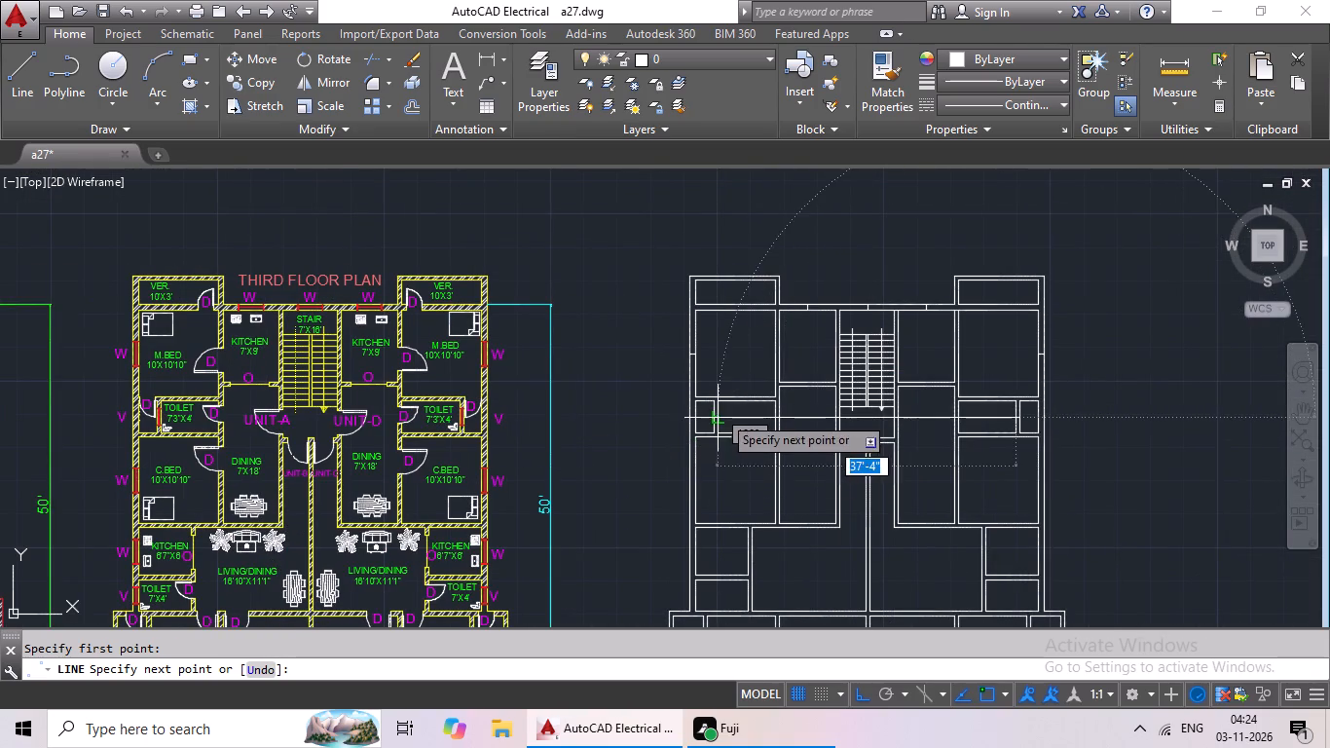
{"action": "scroll", "coordinate": [722, 415], "scroll_direction": "up", "scroll_amount": 4}
{"action": "left_click", "coordinate": [704, 436]}
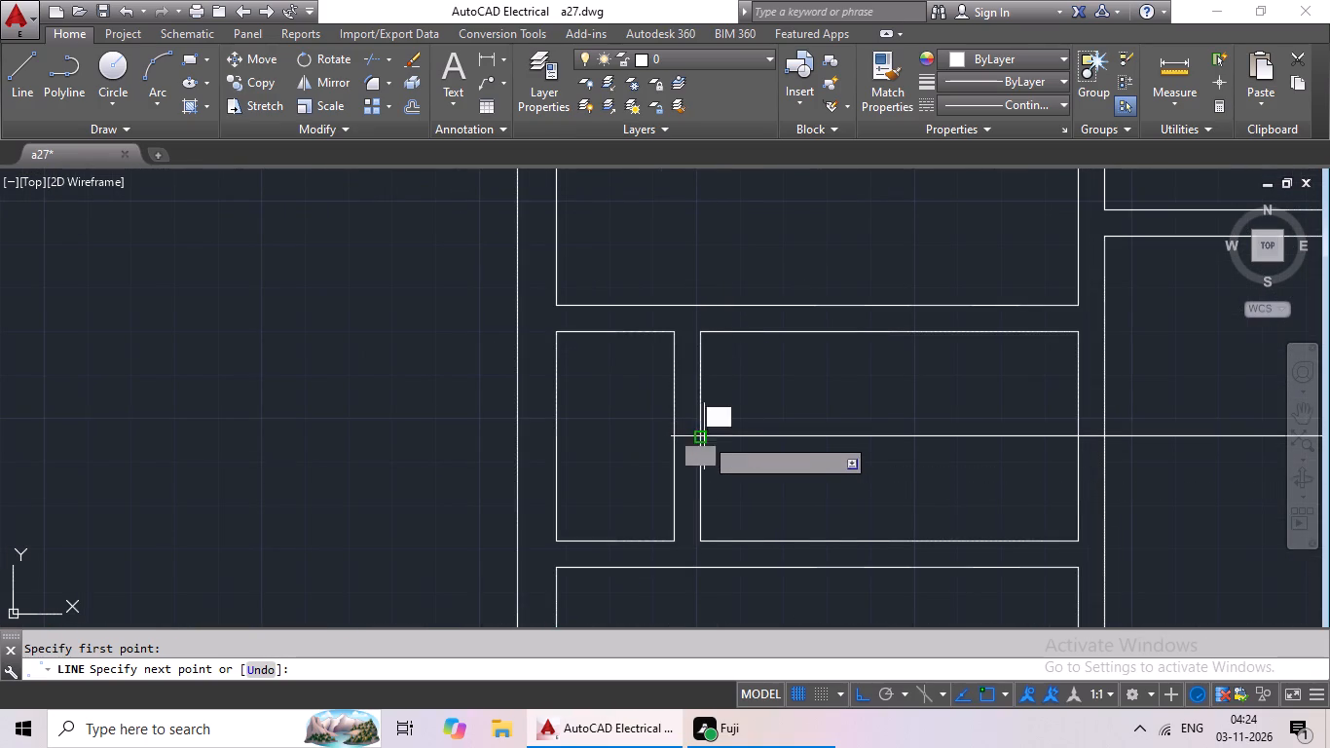
{"action": "left_click", "coordinate": [672, 432]}
{"action": "key", "text": "Escape"}
Erase the long horizontal line running across the plan between the left and right small-room partitions.
{"action": "scroll", "coordinate": [837, 388], "scroll_direction": "down", "scroll_amount": 2}
{"action": "key", "text": "Escape"}
{"action": "key", "text": "Escape"}
{"action": "left_click", "coordinate": [969, 406]}
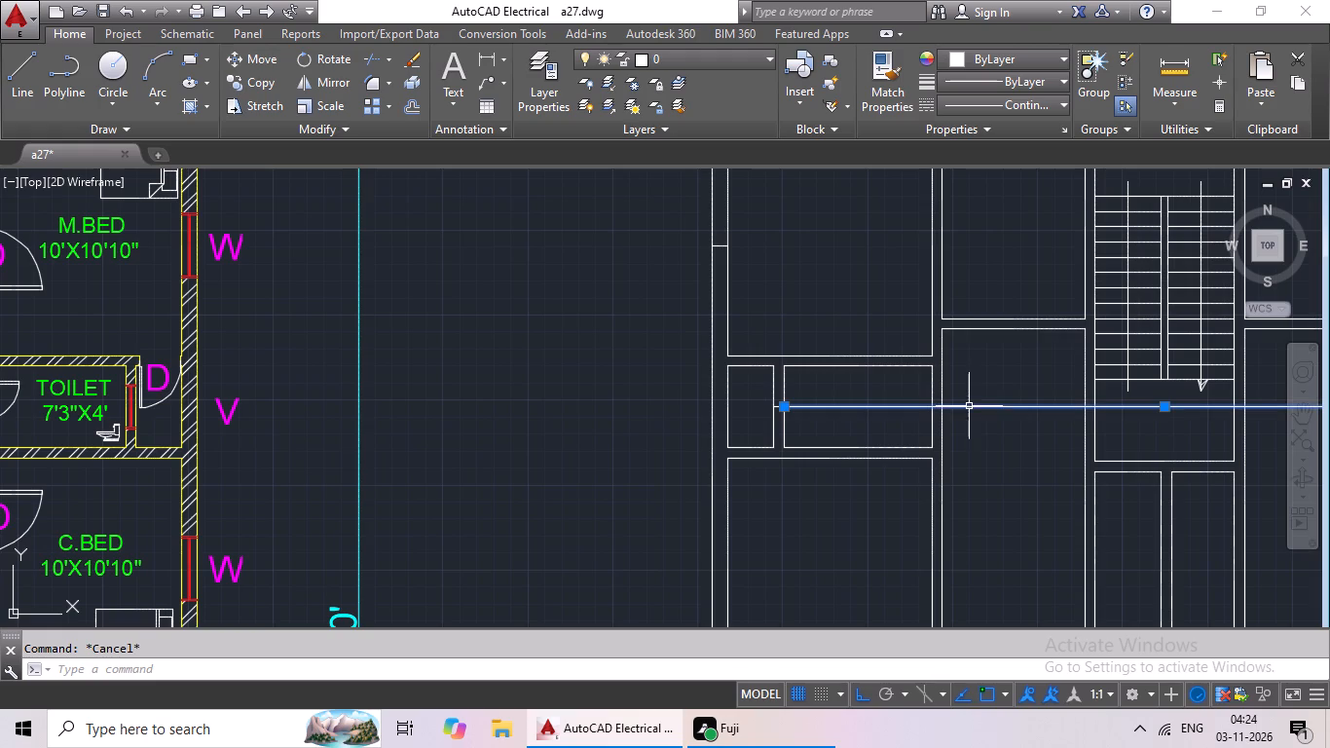
{"action": "key", "text": "Delete"}
Draw a 9" line across the left outer wall at the midpoint of the large room below the two small rooms.
{"action": "scroll", "coordinate": [975, 409], "scroll_direction": "down", "scroll_amount": 2}
{"action": "middle_click_drag", "start_coordinate": [969, 411], "coordinate": [729, 432]}
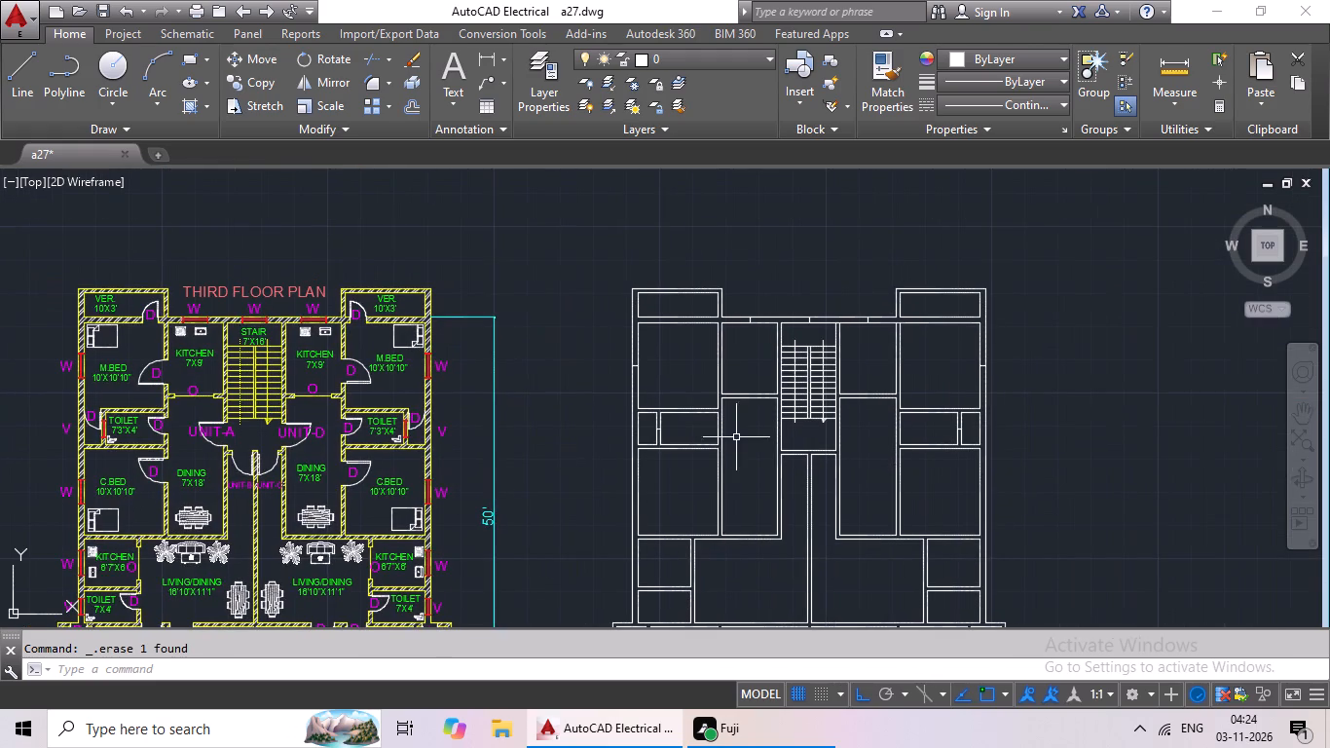
{"action": "left_click", "coordinate": [20, 68]}
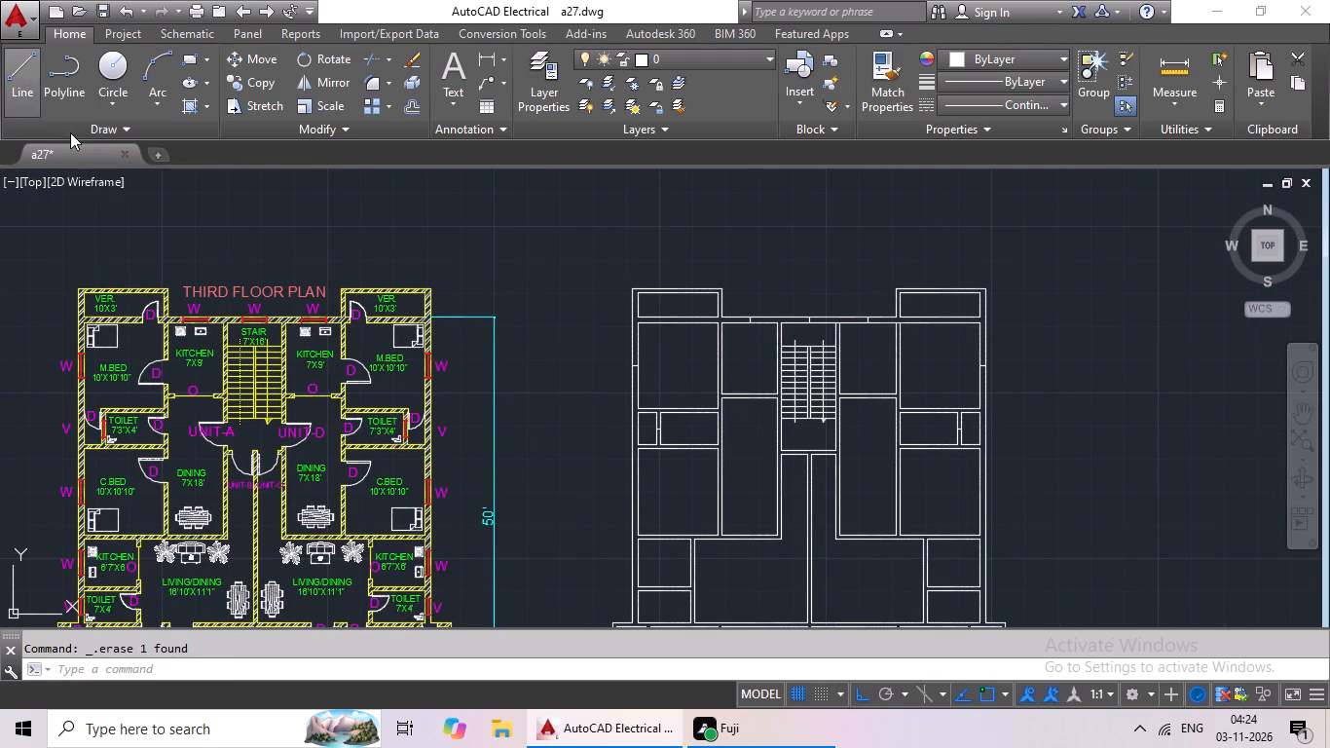
{"action": "middle_click_drag", "start_coordinate": [674, 479], "coordinate": [733, 404]}
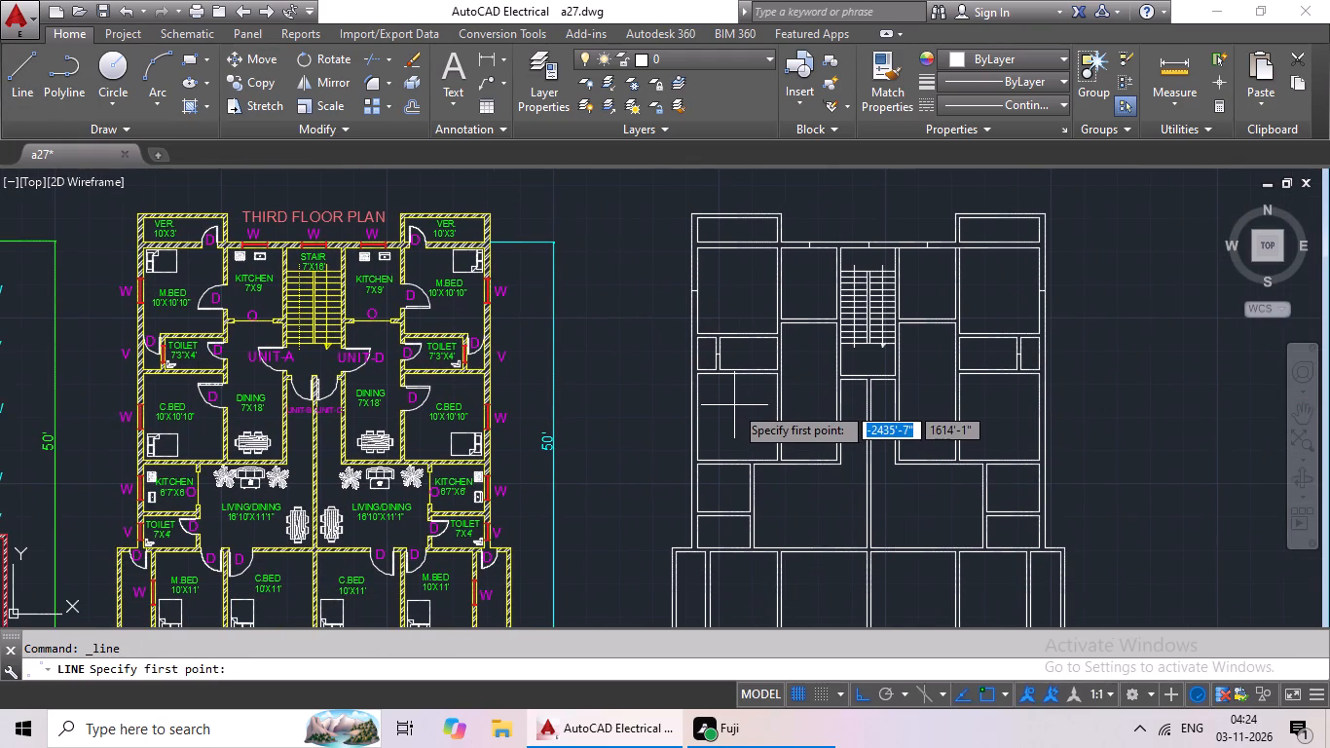
{"action": "scroll", "coordinate": [743, 402], "scroll_direction": "up", "scroll_amount": 2}
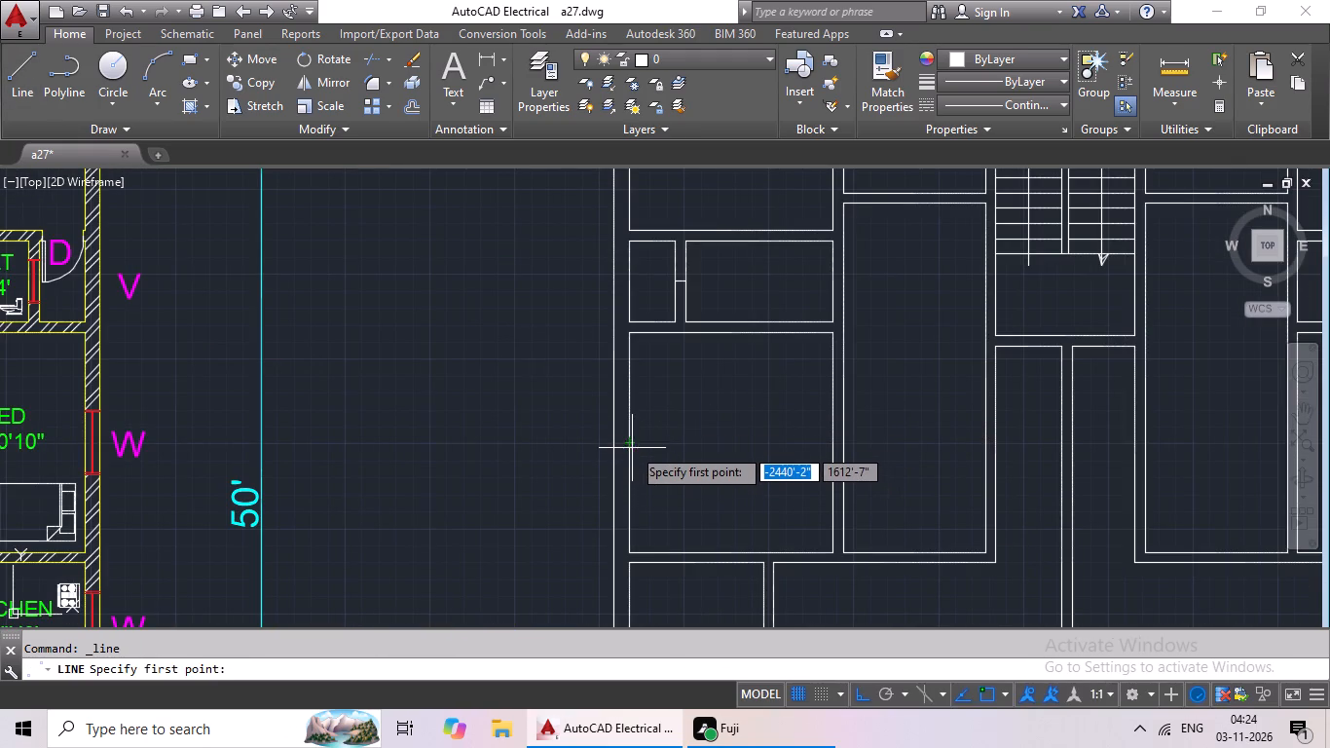
{"action": "left_click", "coordinate": [632, 438]}
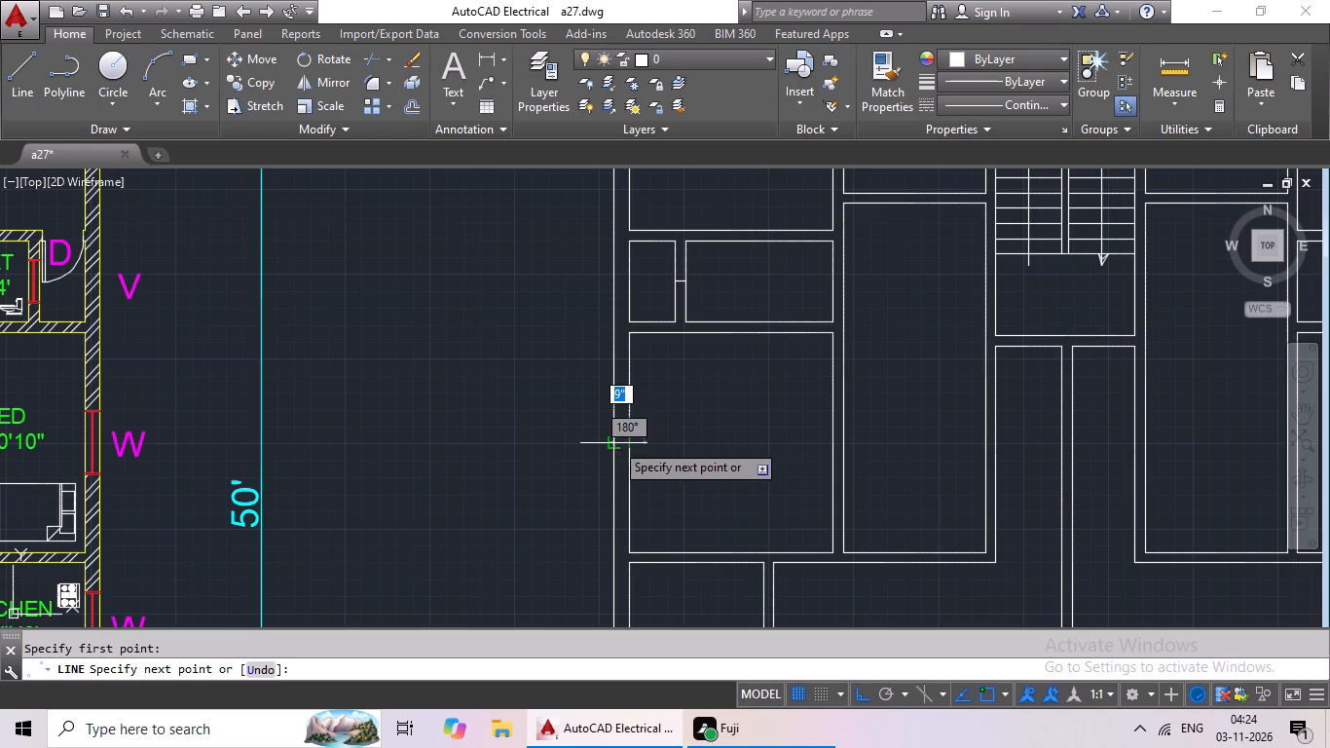
{"action": "left_click", "coordinate": [614, 442]}
{"action": "key", "text": "Escape"}
Draw a 9" line across the right outer wall at the midpoint of the matching large room on the plan's right side.
{"action": "left_click", "coordinate": [20, 88]}
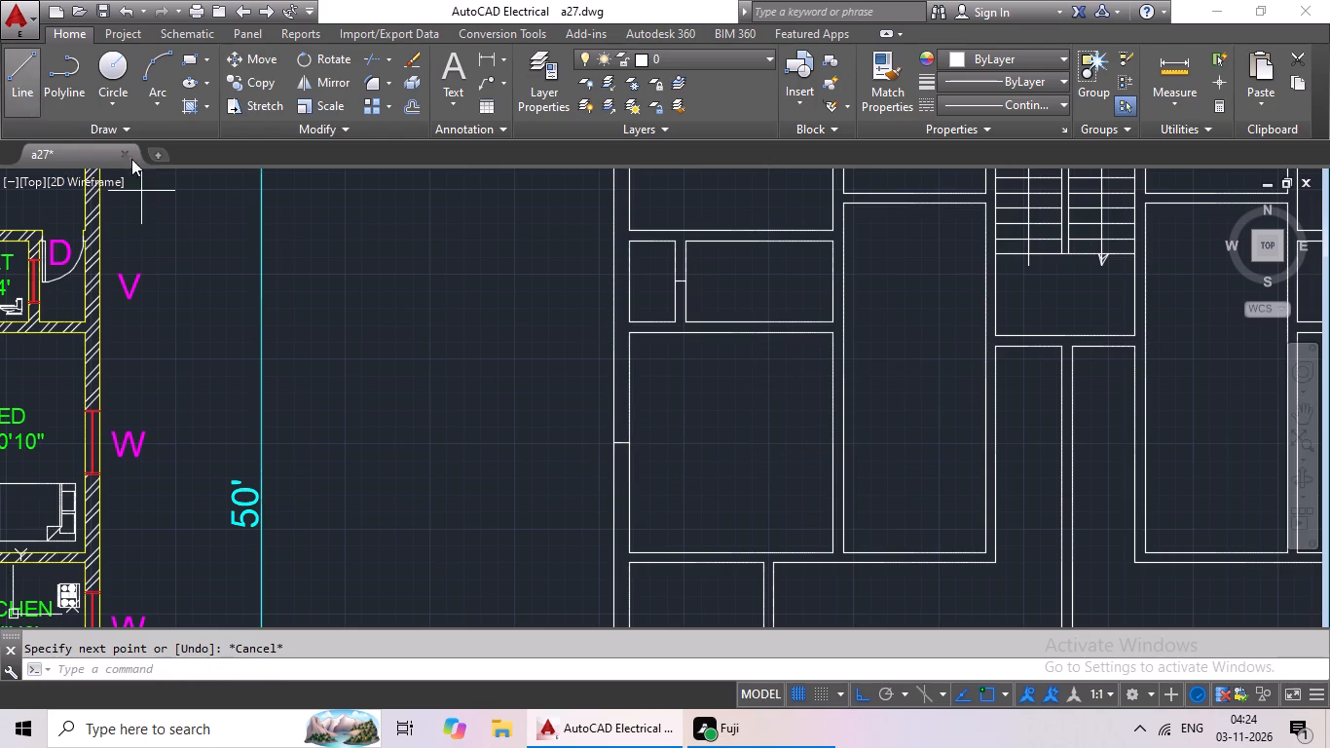
{"action": "scroll", "coordinate": [436, 294], "scroll_direction": "down", "scroll_amount": 3}
{"action": "middle_click_drag", "start_coordinate": [496, 327], "coordinate": [320, 331]}
{"action": "scroll", "coordinate": [528, 344], "scroll_direction": "up", "scroll_amount": 3}
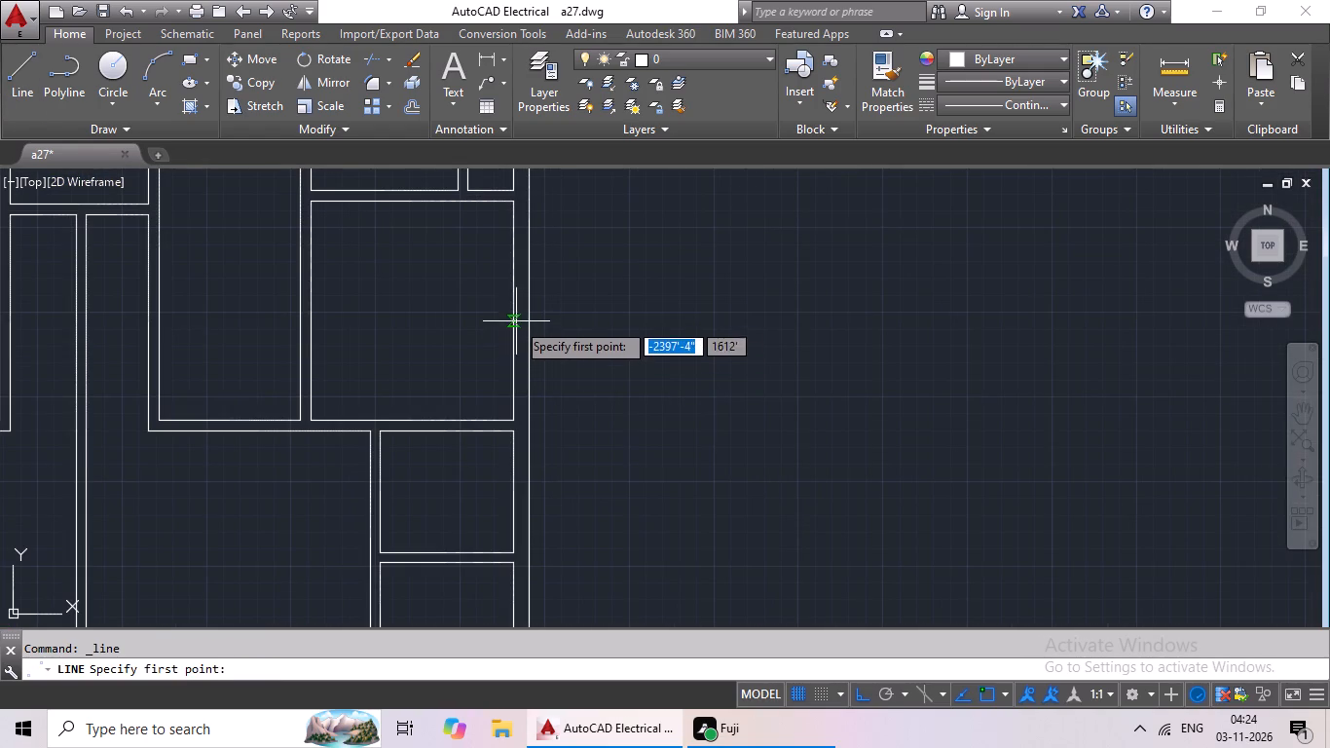
{"action": "left_click", "coordinate": [515, 309]}
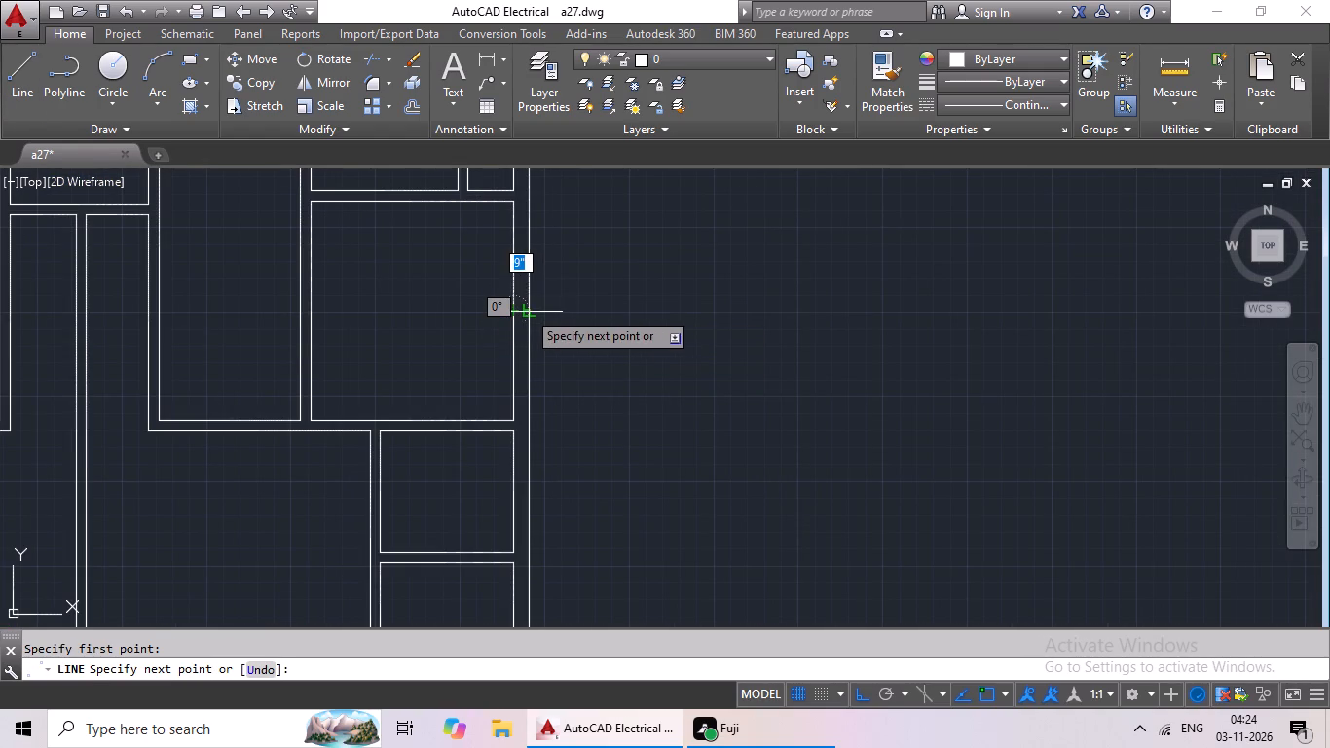
{"action": "left_click", "coordinate": [527, 311]}
{"action": "key", "text": "Escape"}
Draw a short line across the right outer wall at the midpoint of the upper of the two small lower-right rooms.
{"action": "left_click", "coordinate": [18, 60]}
{"action": "scroll", "coordinate": [218, 213], "scroll_direction": "down", "scroll_amount": 3}
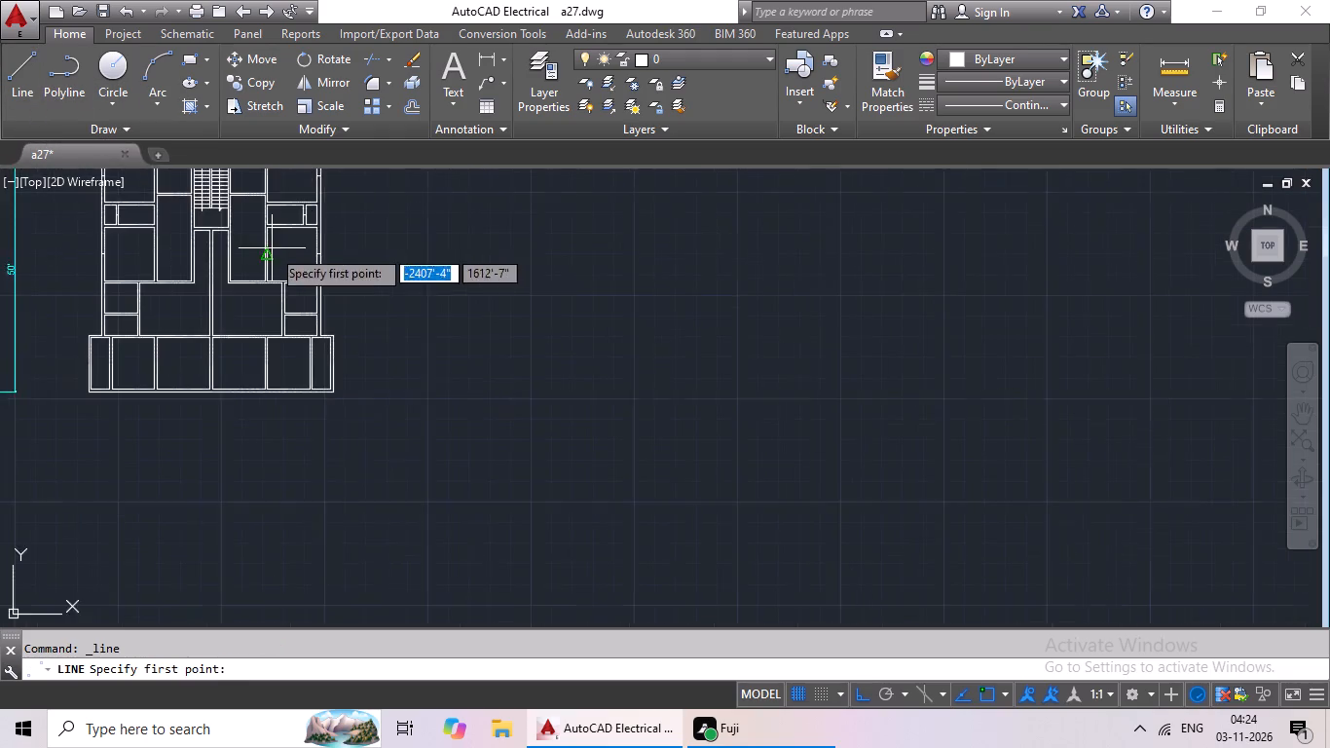
{"action": "middle_click_drag", "start_coordinate": [272, 251], "coordinate": [376, 260]}
{"action": "scroll", "coordinate": [423, 296], "scroll_direction": "up", "scroll_amount": 2}
{"action": "middle_click_drag", "start_coordinate": [425, 302], "coordinate": [748, 269]}
{"action": "scroll", "coordinate": [758, 282], "scroll_direction": "down", "scroll_amount": 2}
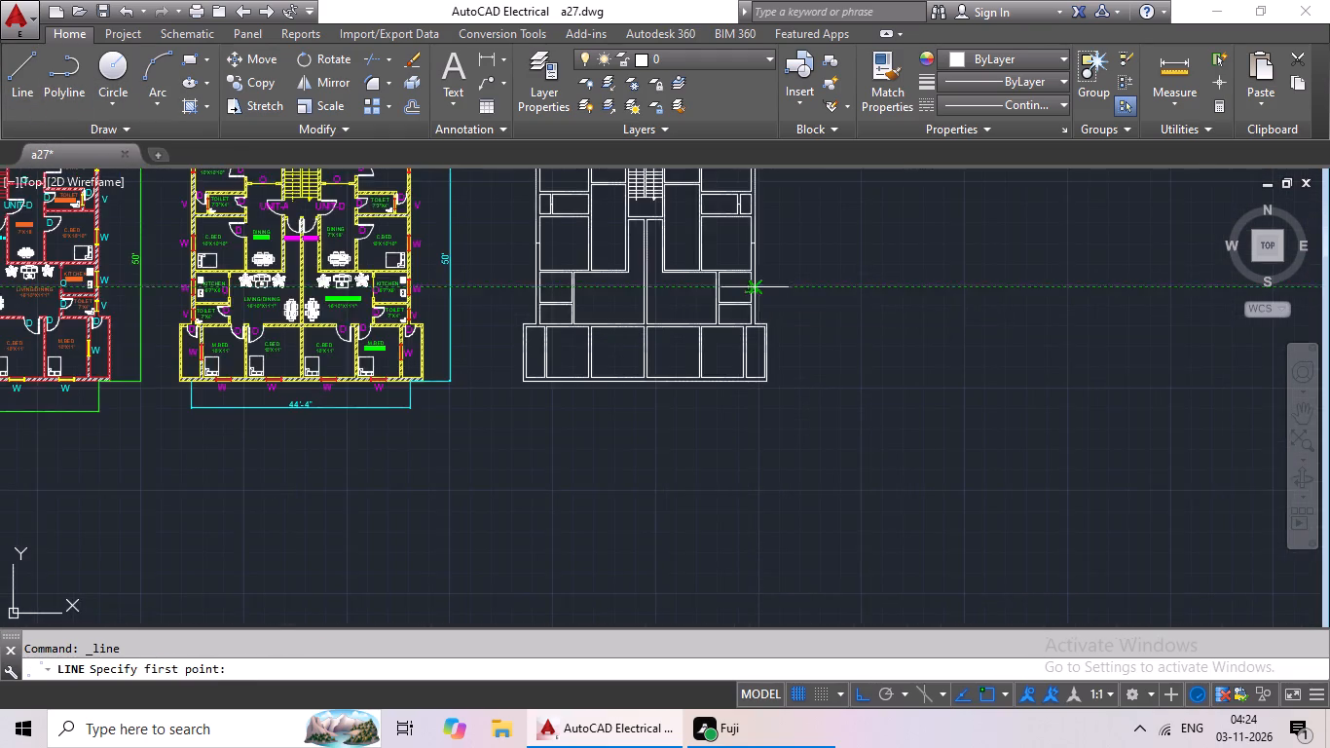
{"action": "scroll", "coordinate": [752, 295], "scroll_direction": "up", "scroll_amount": 4}
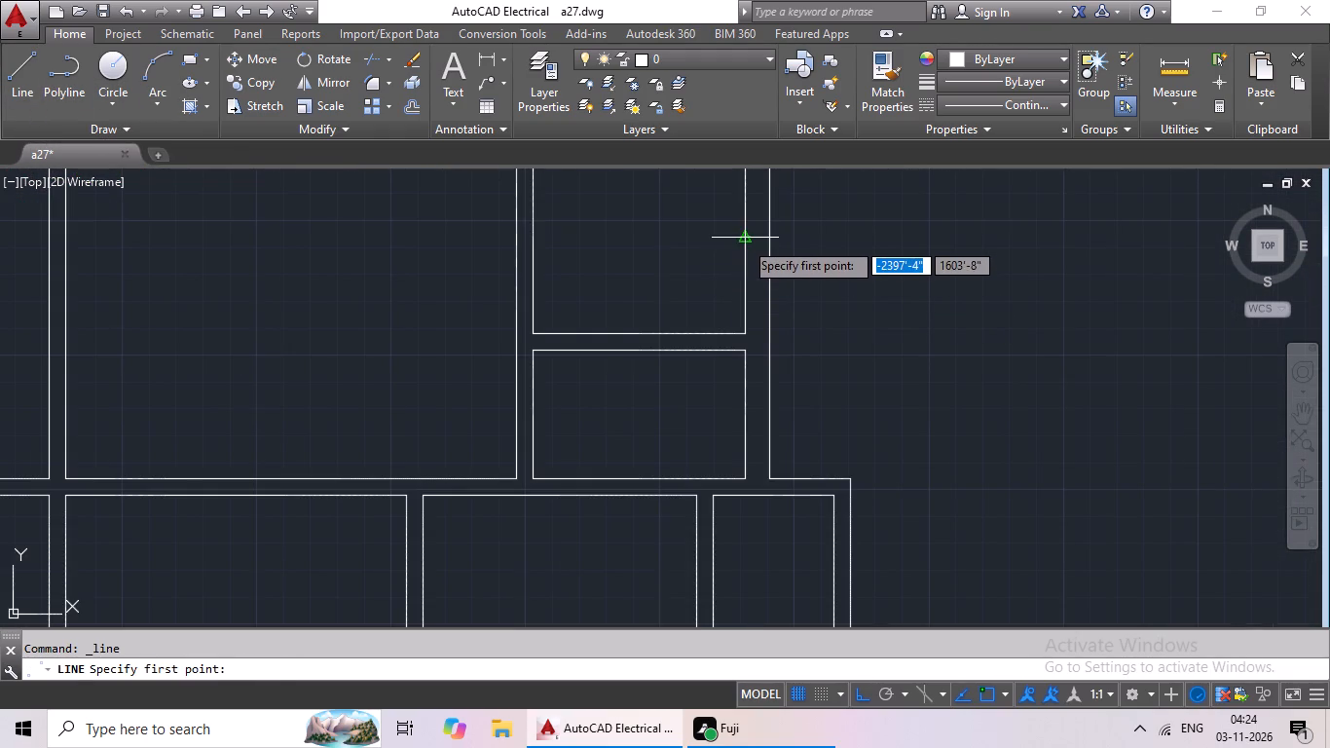
{"action": "left_click", "coordinate": [743, 240]}
{"action": "left_click", "coordinate": [776, 239]}
{"action": "key", "text": "Escape"}
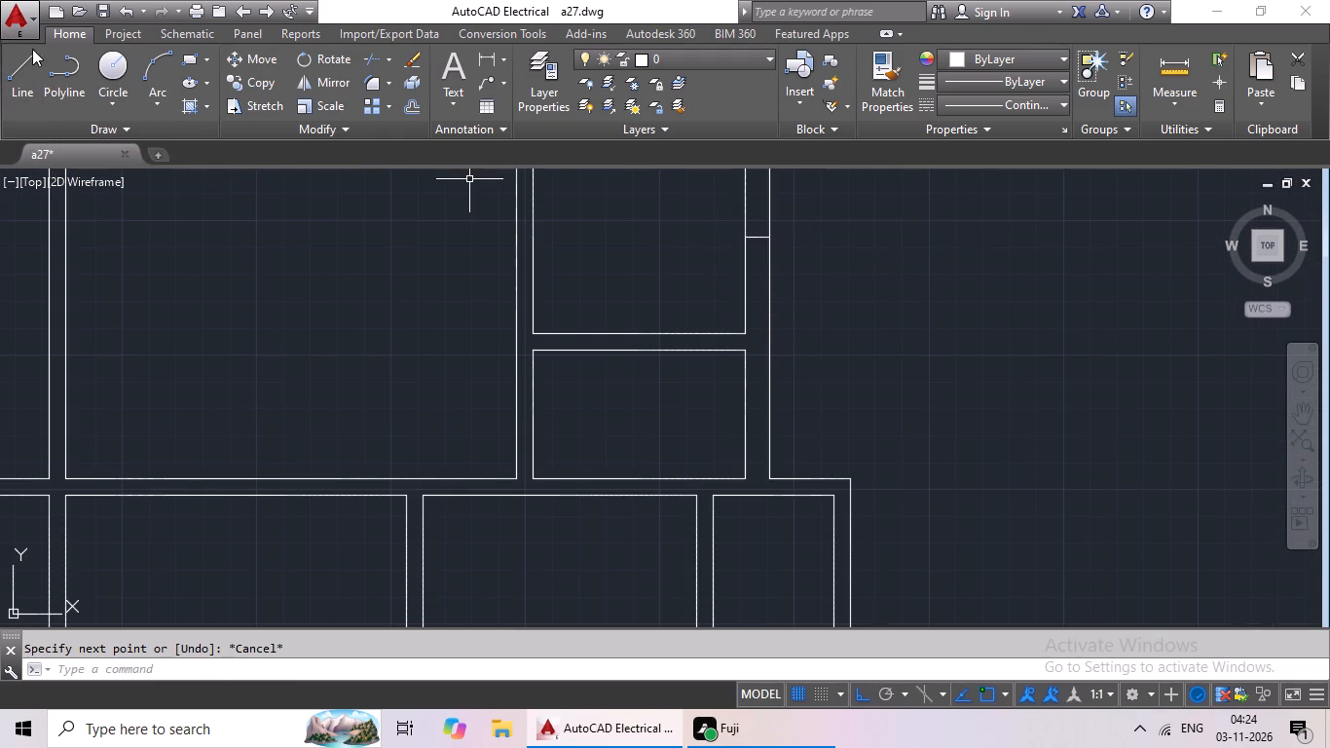
Draw a short line across the right outer wall at the midpoint of the lower of the two small rooms.
{"action": "left_click", "coordinate": [33, 52]}
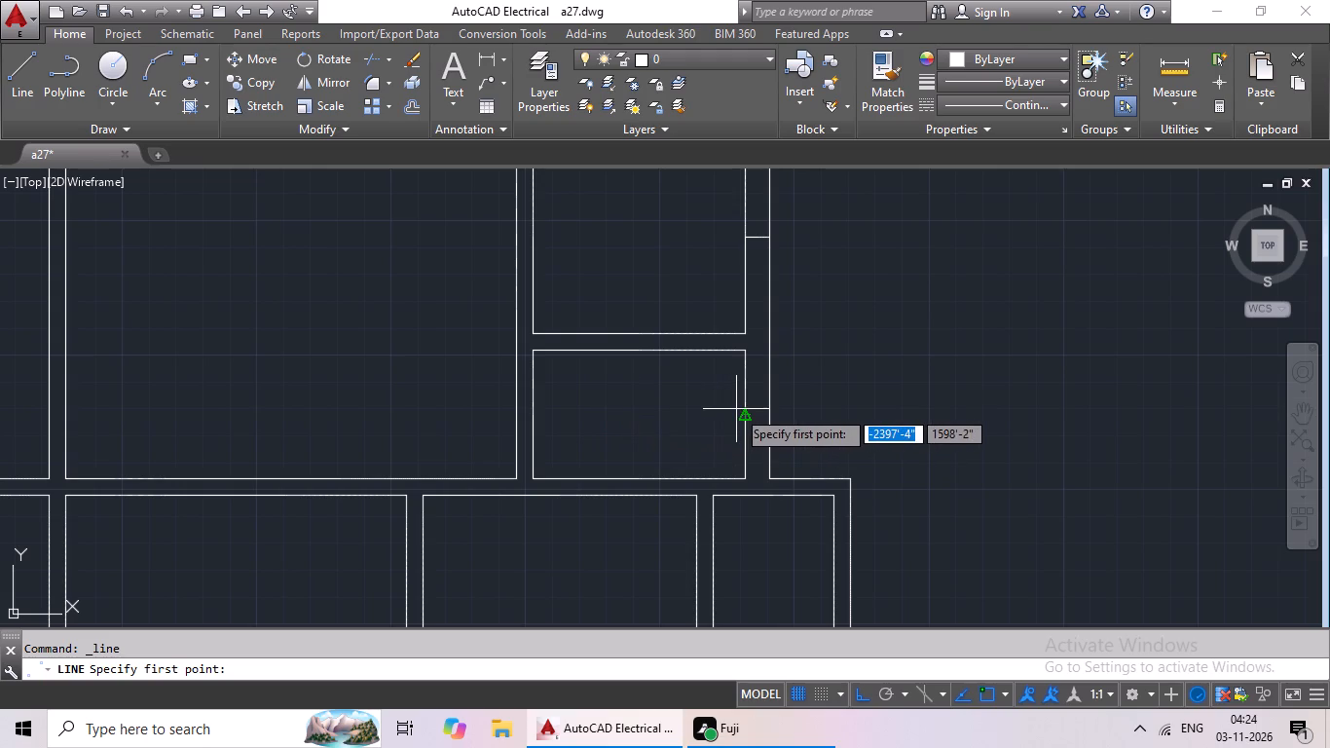
{"action": "left_click", "coordinate": [742, 416]}
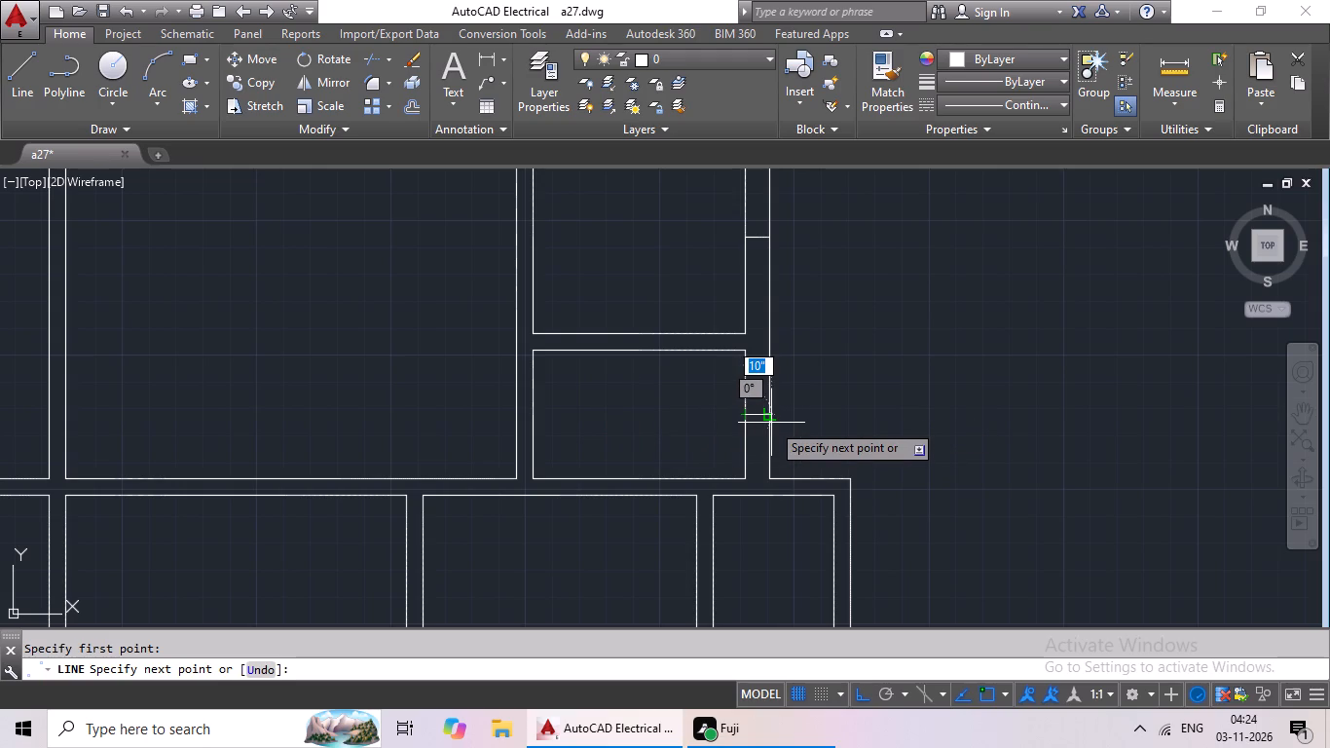
{"action": "left_click_drag", "start_coordinate": [771, 410], "coordinate": [780, 403]}
{"action": "key", "text": "Escape"}
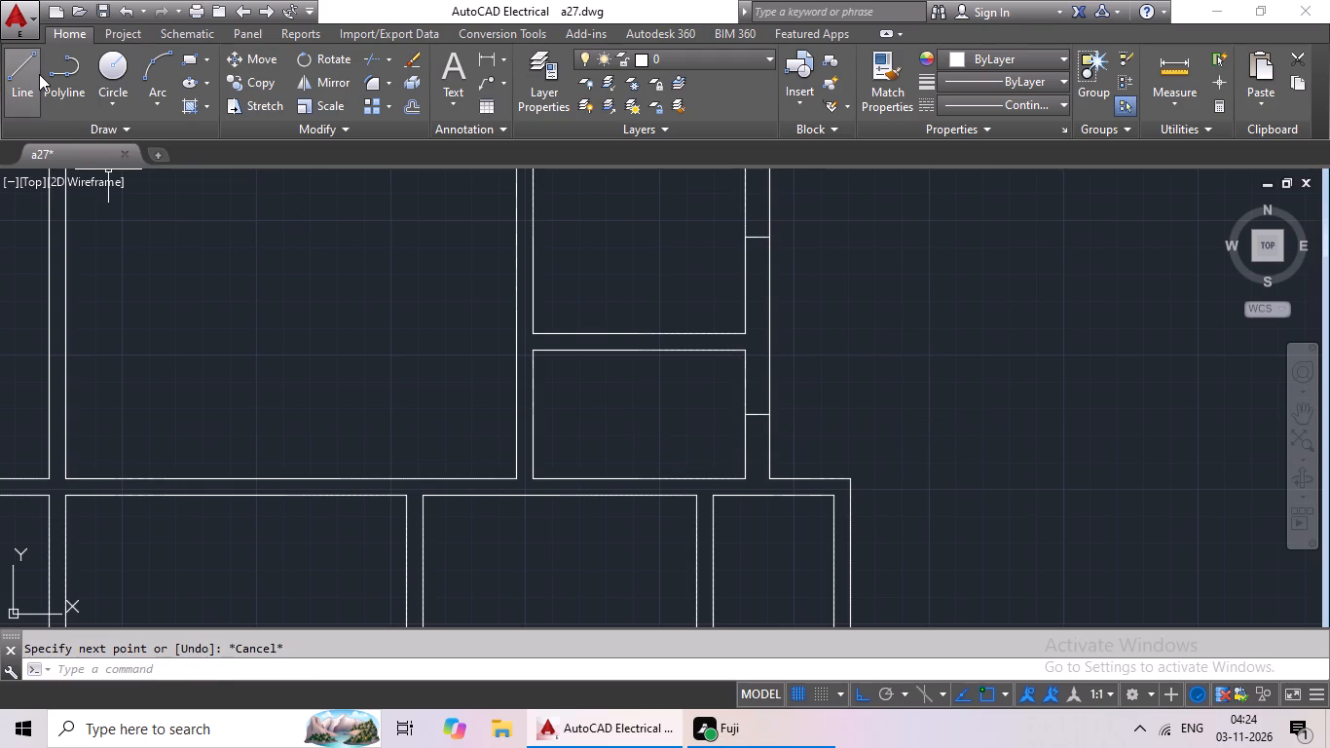
Draw a short line across the left outer wall at the midpoint of the upper of the two small lower-left rooms.
{"action": "left_click", "coordinate": [39, 74]}
{"action": "scroll", "coordinate": [228, 251], "scroll_direction": "down", "scroll_amount": 3}
{"action": "middle_click_drag", "start_coordinate": [240, 273], "coordinate": [506, 287]}
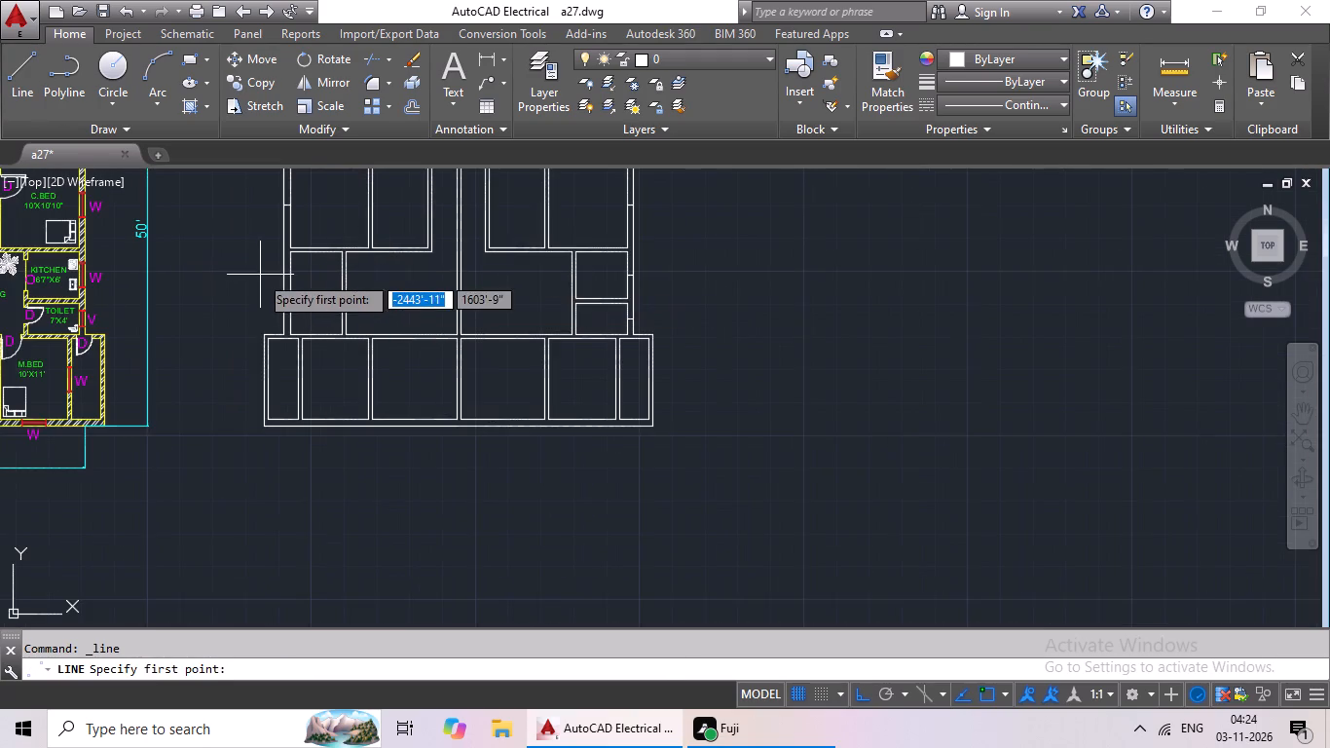
{"action": "scroll", "coordinate": [261, 280], "scroll_direction": "up", "scroll_amount": 3}
{"action": "left_click", "coordinate": [375, 256]}
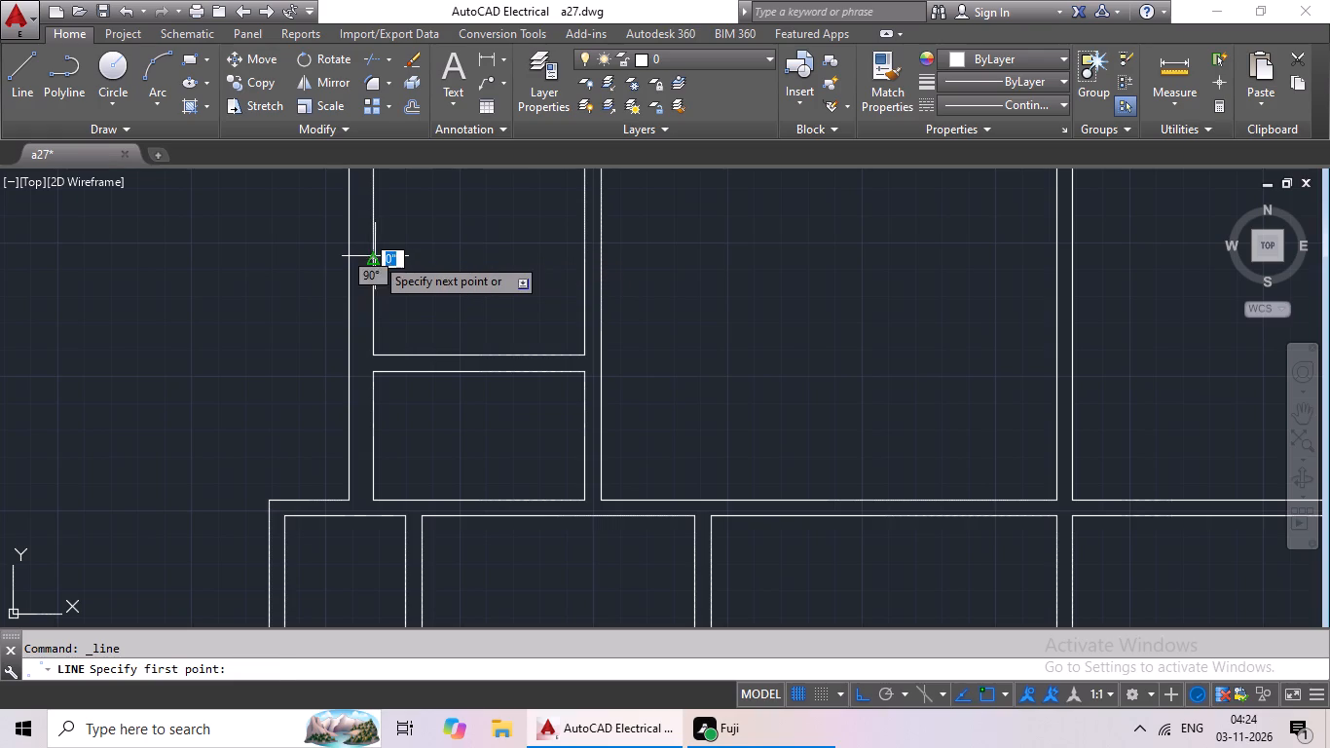
{"action": "left_click", "coordinate": [348, 256]}
{"action": "key", "text": "Escape"}
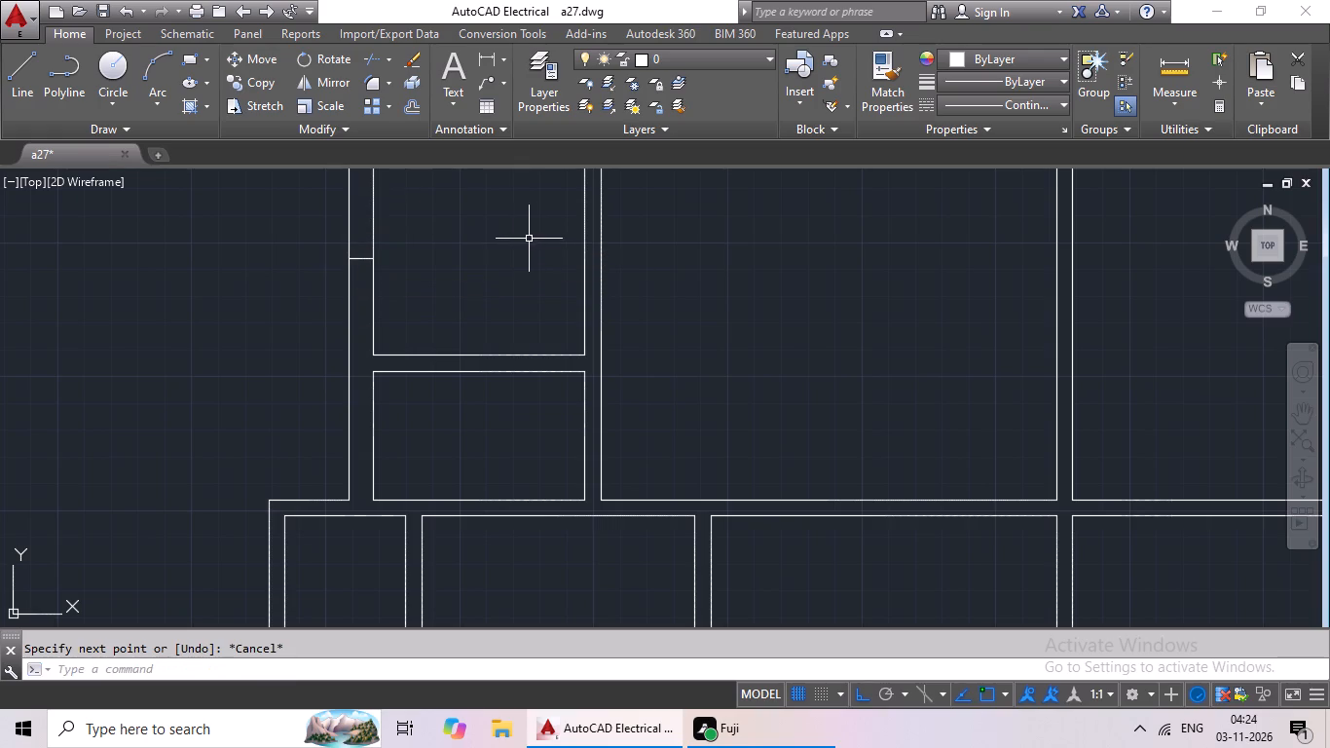
Draw a short line across the left outer wall at the midpoint of the lower of the two small rooms.
{"action": "left_click", "coordinate": [15, 67]}
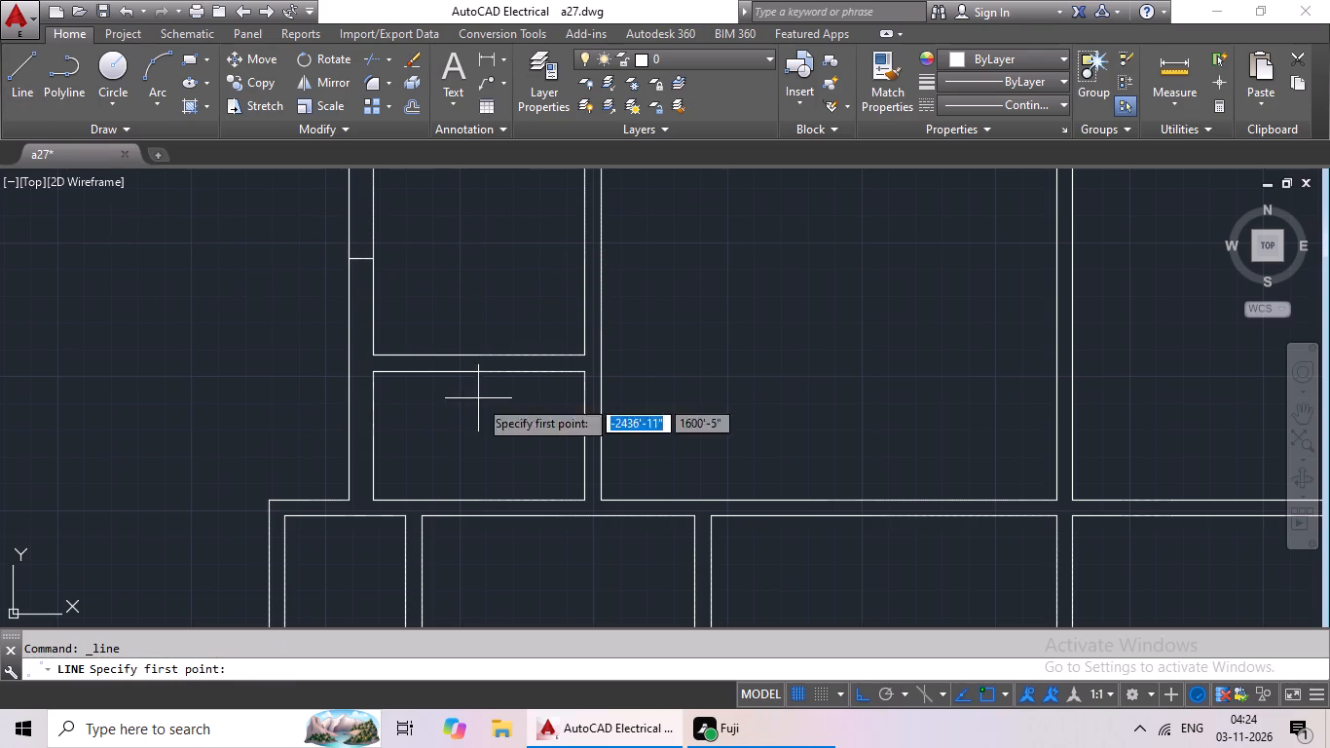
{"action": "left_click", "coordinate": [378, 438]}
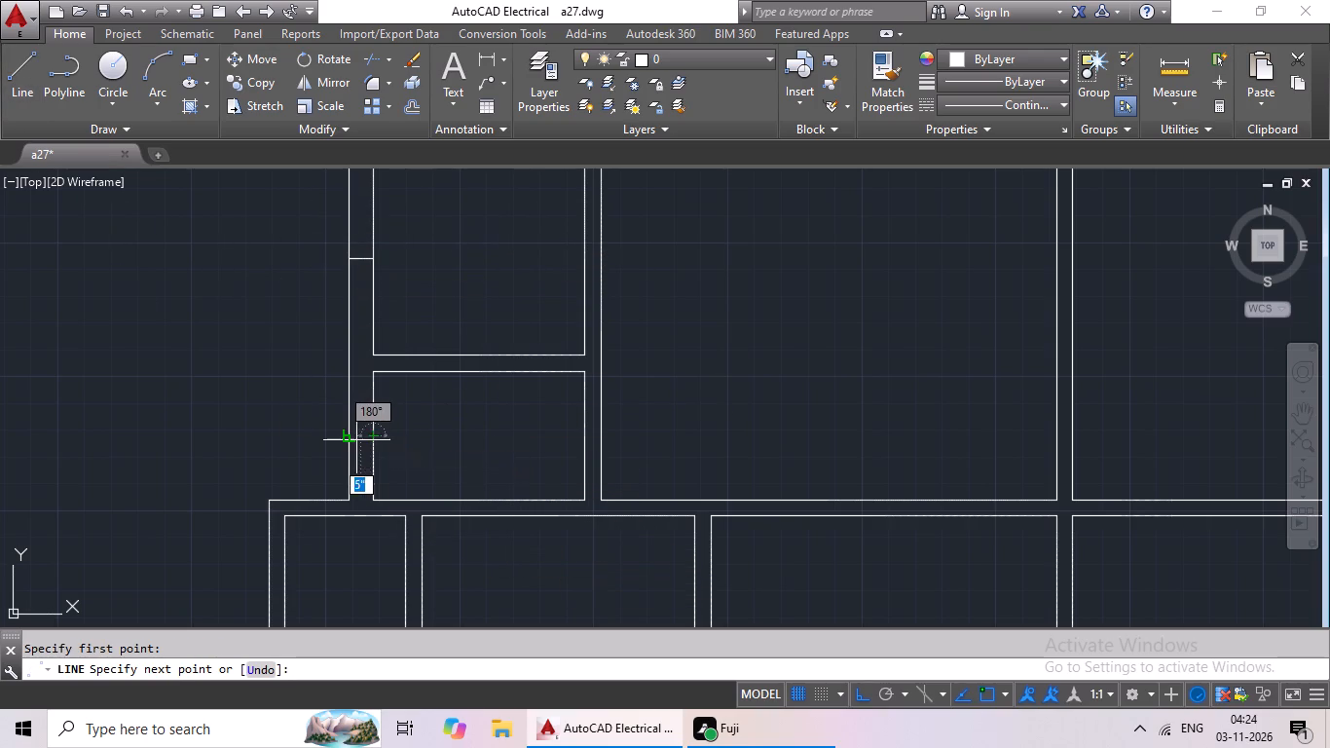
{"action": "left_click", "coordinate": [349, 439]}
{"action": "key", "text": "Escape"}
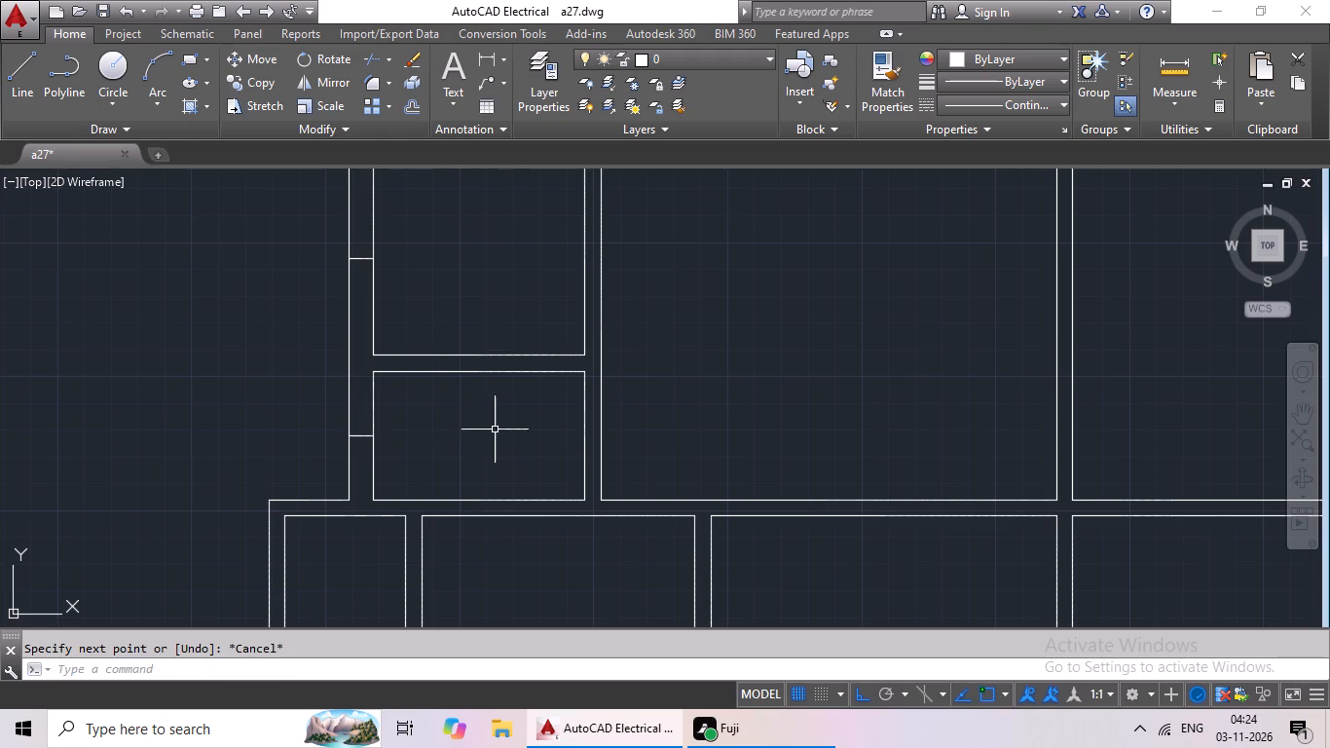
Draw a short line at the midpoint of the wall between the bottom row's narrow leftmost room and the adjacent room.
{"action": "left_click", "coordinate": [31, 82]}
{"action": "scroll", "coordinate": [514, 386], "scroll_direction": "down", "scroll_amount": 2}
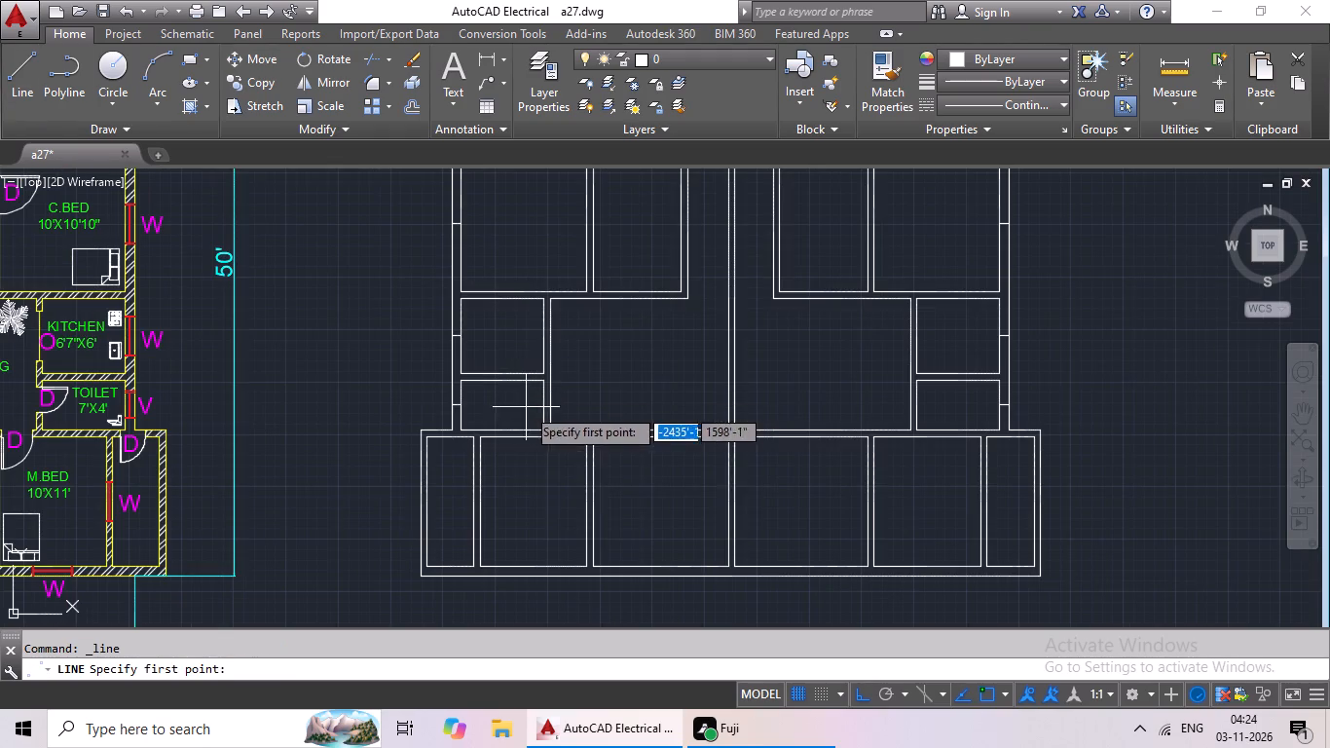
{"action": "middle_click_drag", "start_coordinate": [501, 449], "coordinate": [499, 405]}
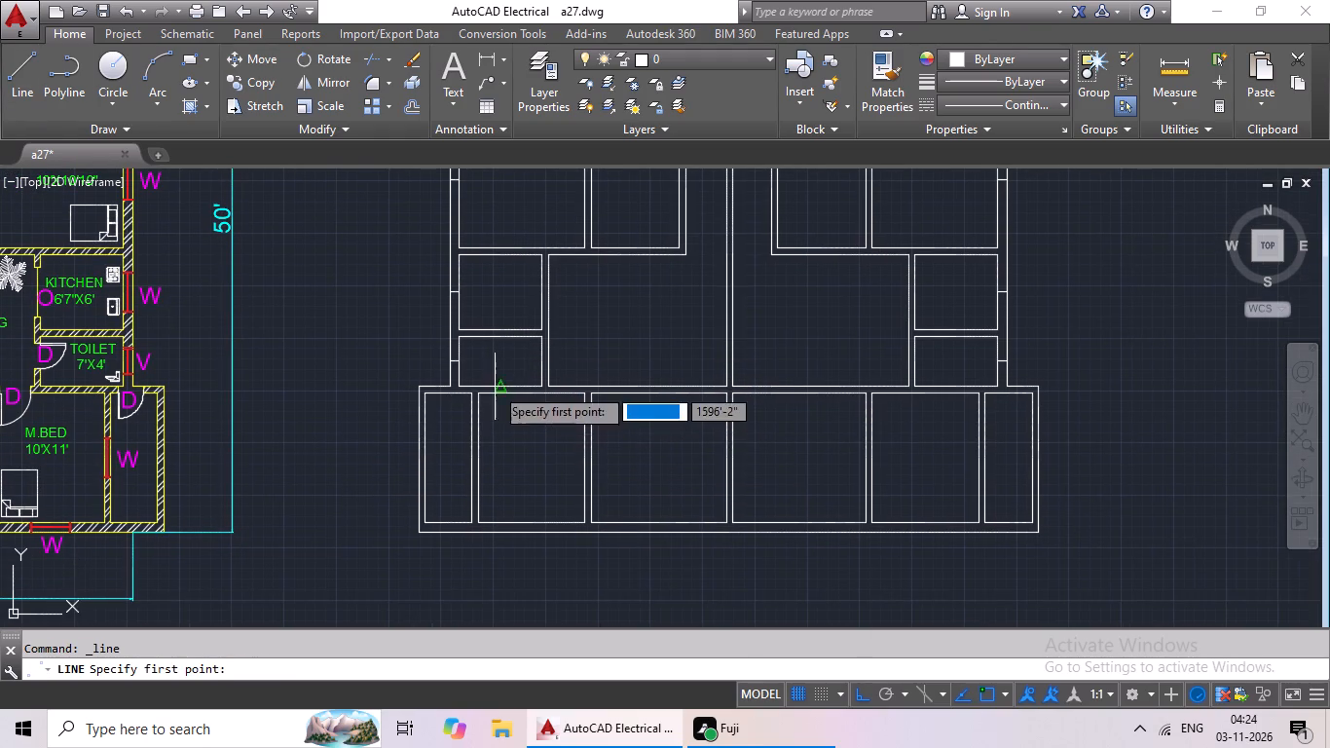
{"action": "scroll", "coordinate": [453, 544], "scroll_direction": "up", "scroll_amount": 2}
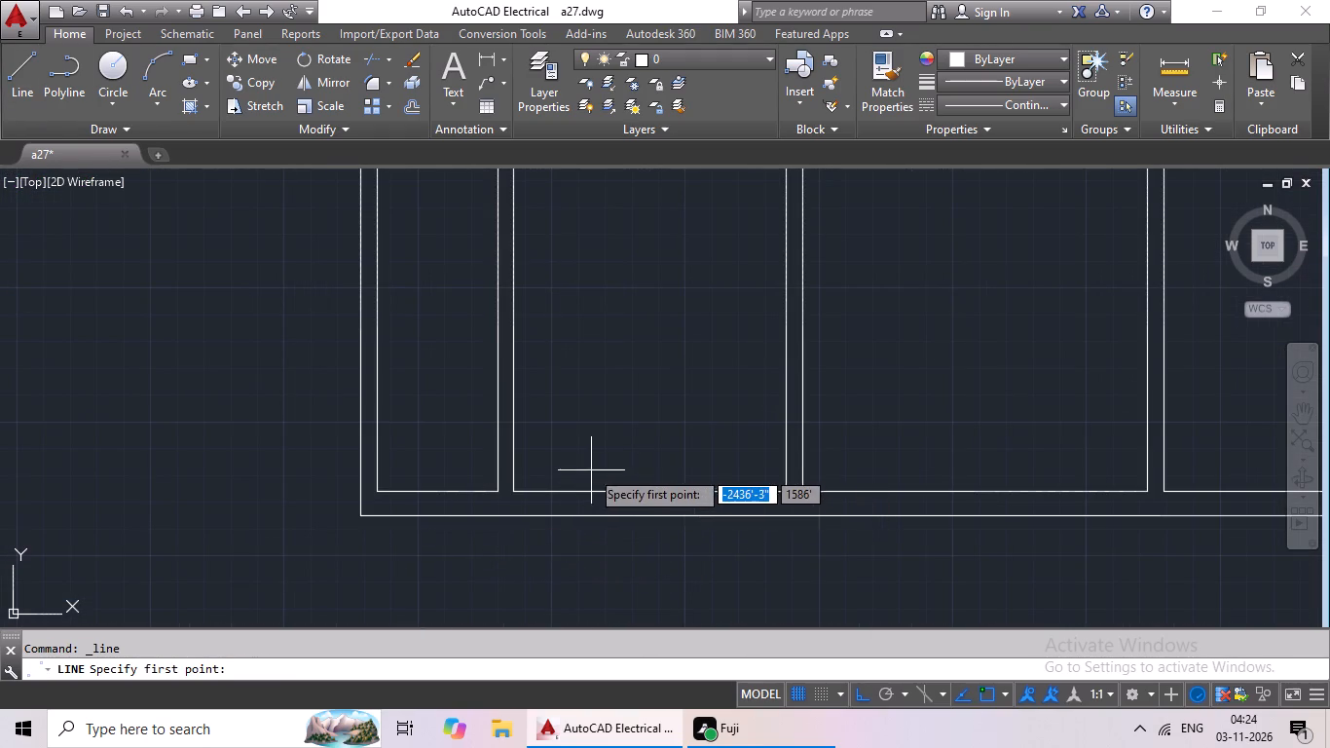
{"action": "scroll", "coordinate": [581, 465], "scroll_direction": "down", "scroll_amount": 4}
{"action": "scroll", "coordinate": [574, 439], "scroll_direction": "up", "scroll_amount": 4}
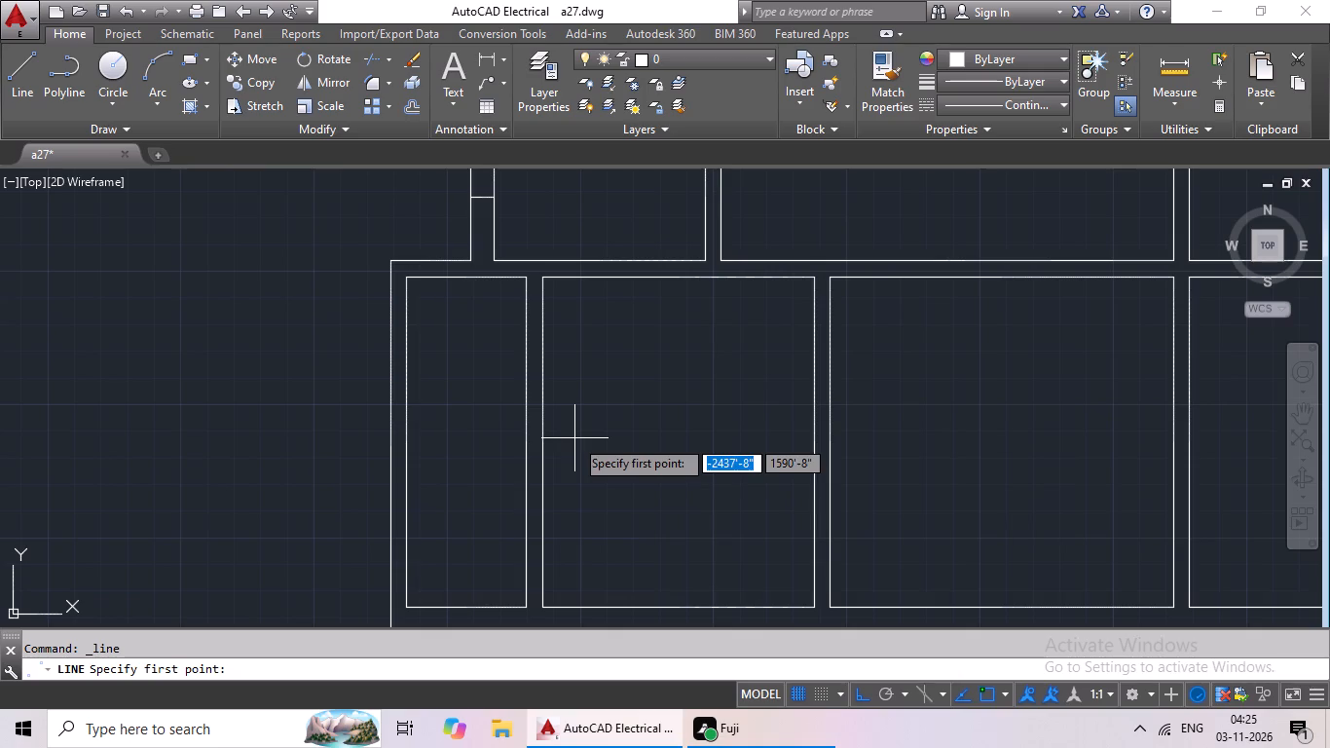
{"action": "left_click", "coordinate": [541, 443]}
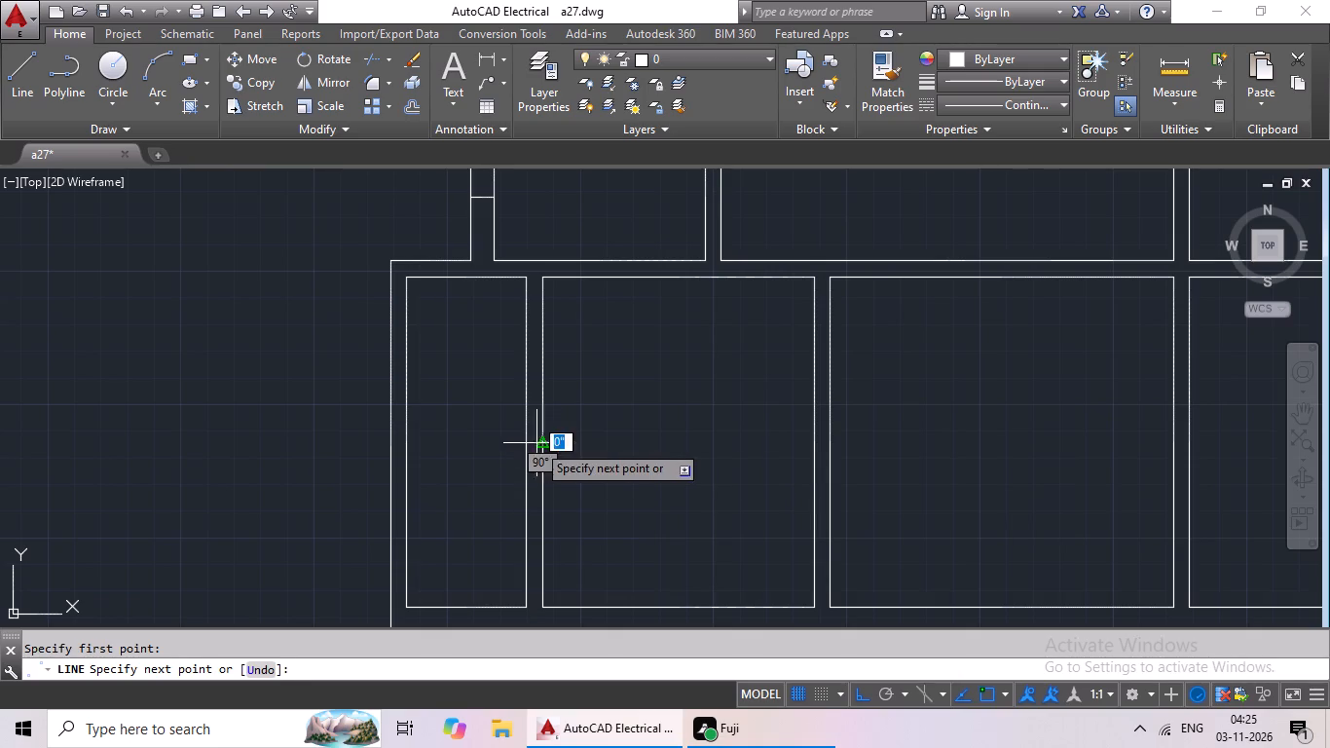
{"action": "left_click", "coordinate": [525, 443]}
{"action": "key", "text": "Escape"}
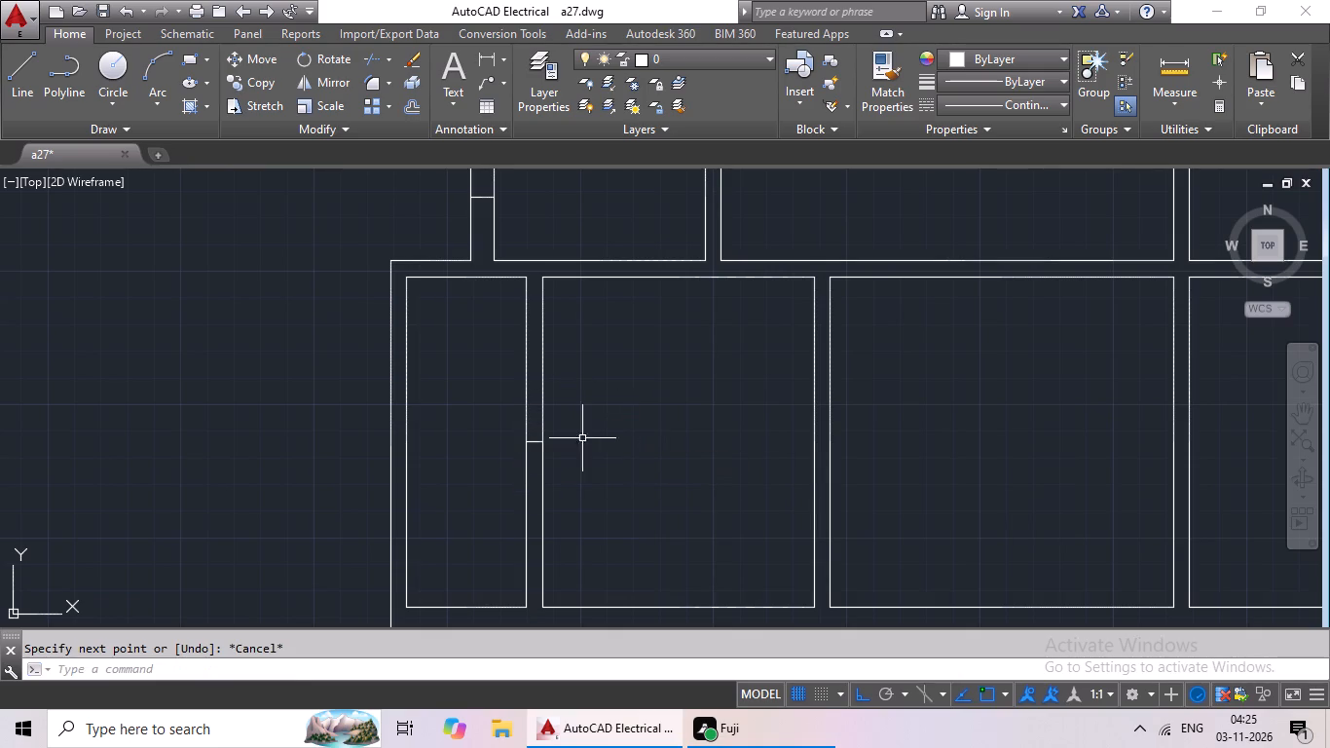
Draw a 9" line across the bottom outer wall at the midpoint of the bottom row's second room from the left.
{"action": "left_click", "coordinate": [28, 86]}
{"action": "middle_click_drag", "start_coordinate": [594, 472], "coordinate": [592, 477]}
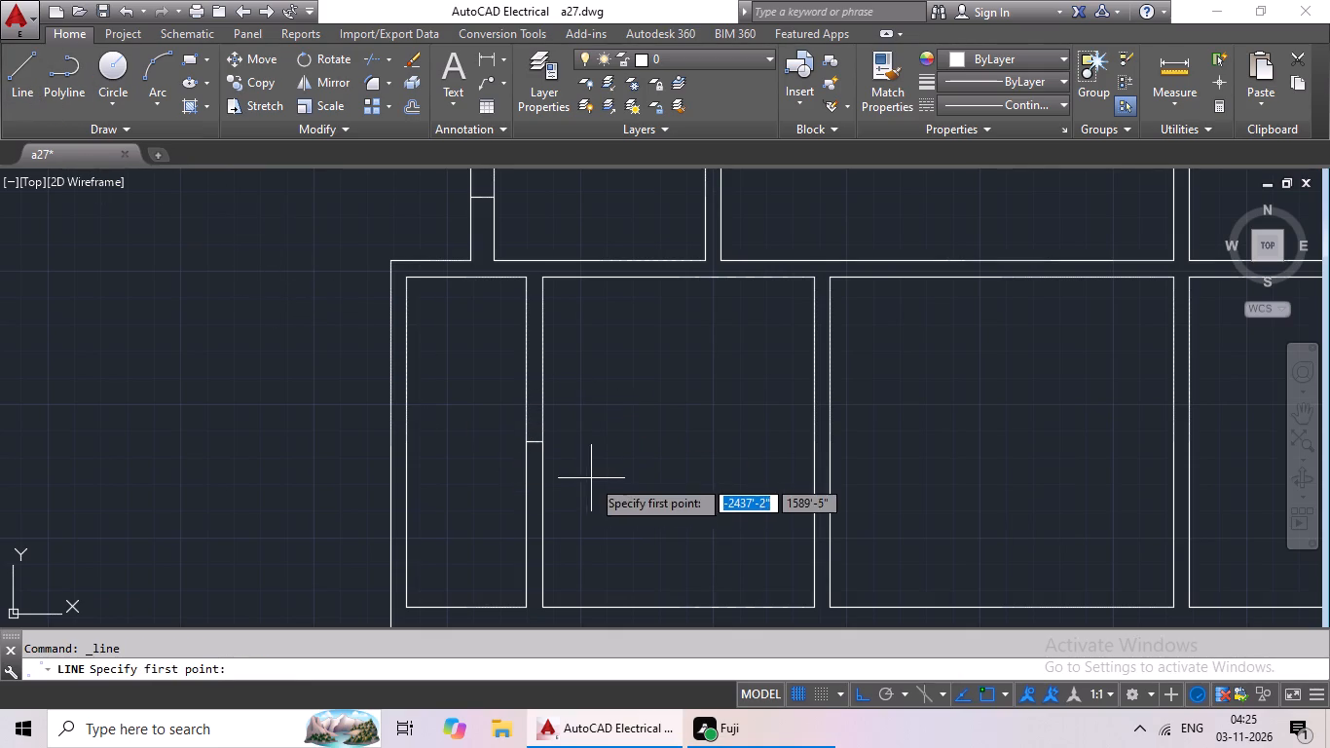
{"action": "middle_click_drag", "start_coordinate": [592, 477], "coordinate": [587, 372]}
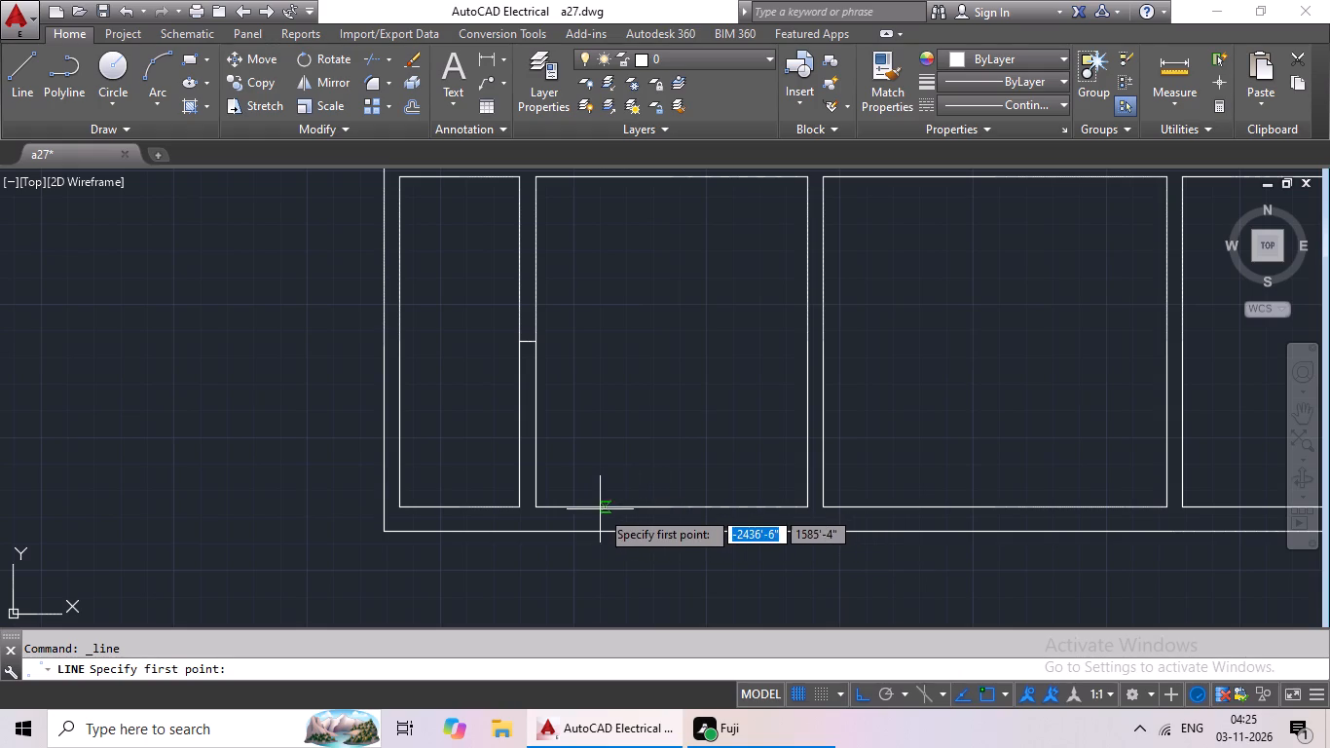
{"action": "left_click", "coordinate": [667, 509]}
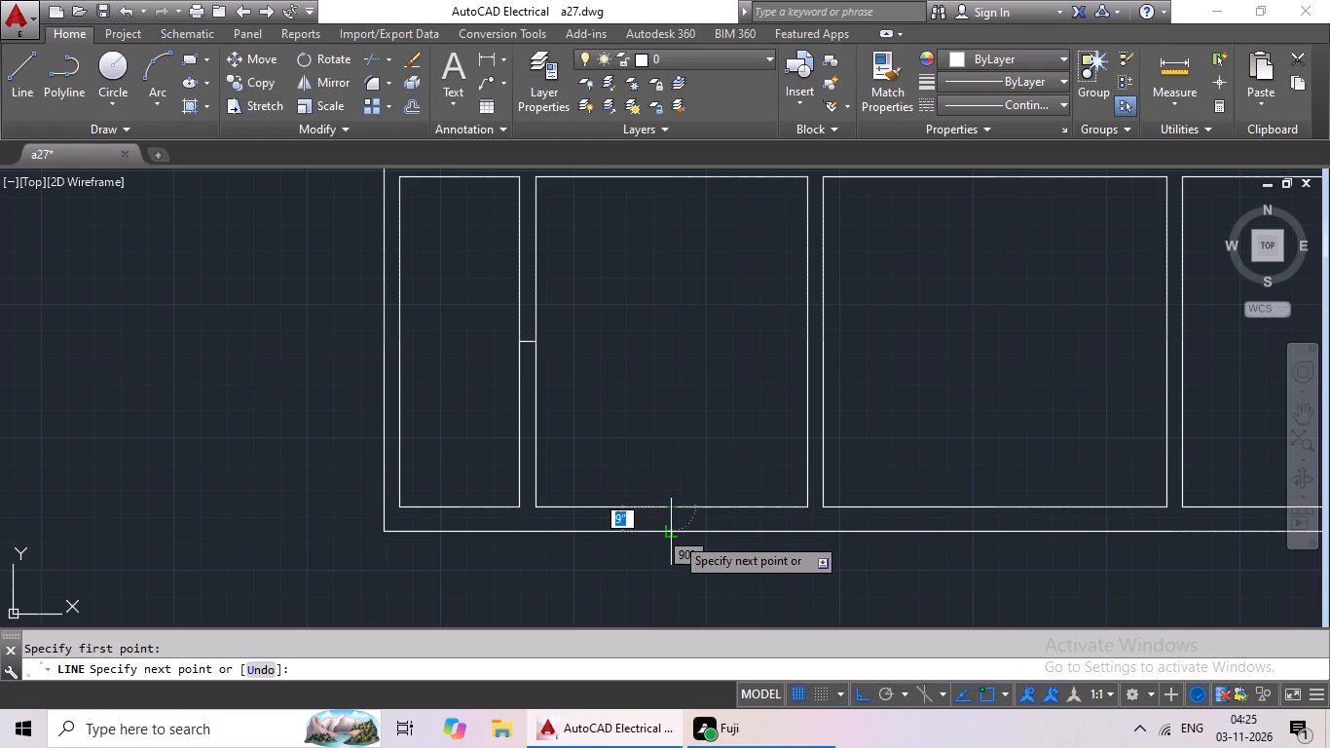
{"action": "left_click_drag", "start_coordinate": [675, 535], "coordinate": [683, 523]}
{"action": "key", "text": "Escape"}
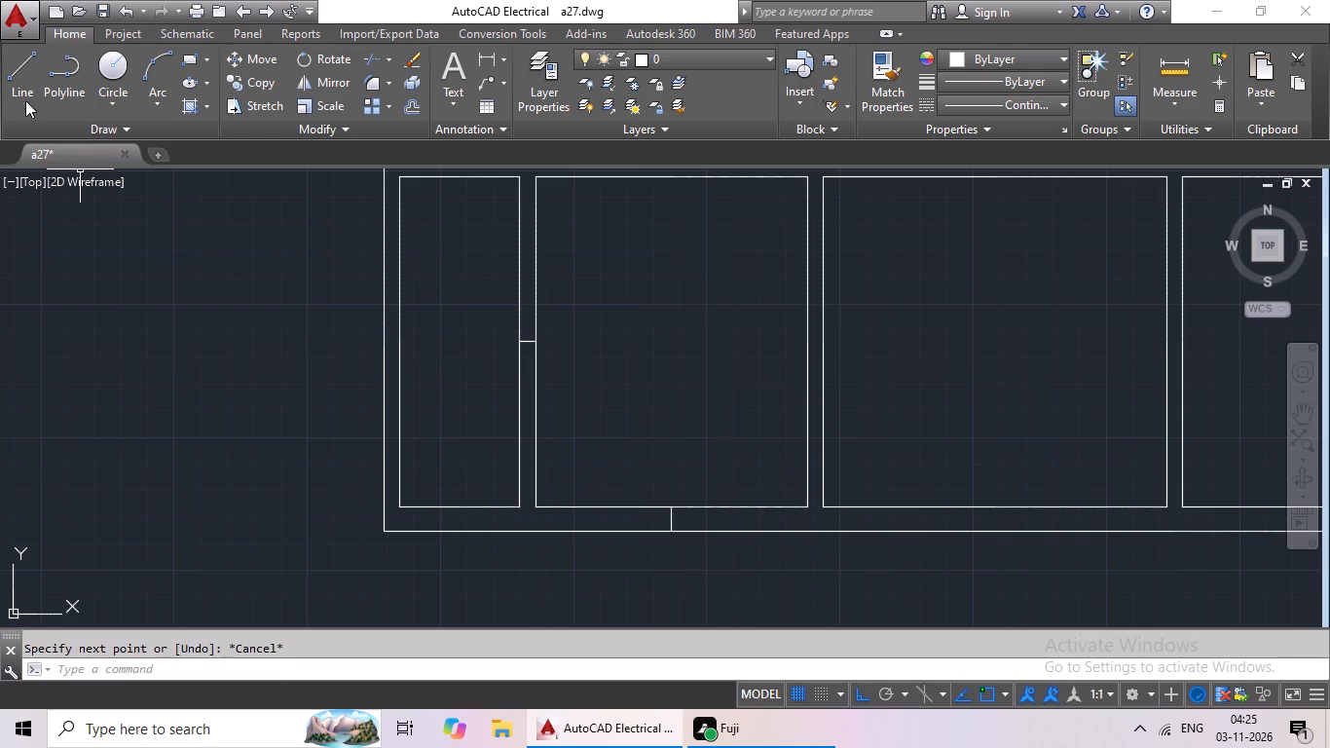
Draw a line across the bottom outer wall at the midpoint of the bottom row's third room from the left.
{"action": "left_click_drag", "start_coordinate": [22, 93], "coordinate": [24, 101]}
{"action": "scroll", "coordinate": [592, 367], "scroll_direction": "down", "scroll_amount": 2}
{"action": "middle_click_drag", "start_coordinate": [603, 377], "coordinate": [422, 377]}
{"action": "scroll", "coordinate": [578, 428], "scroll_direction": "up", "scroll_amount": 2}
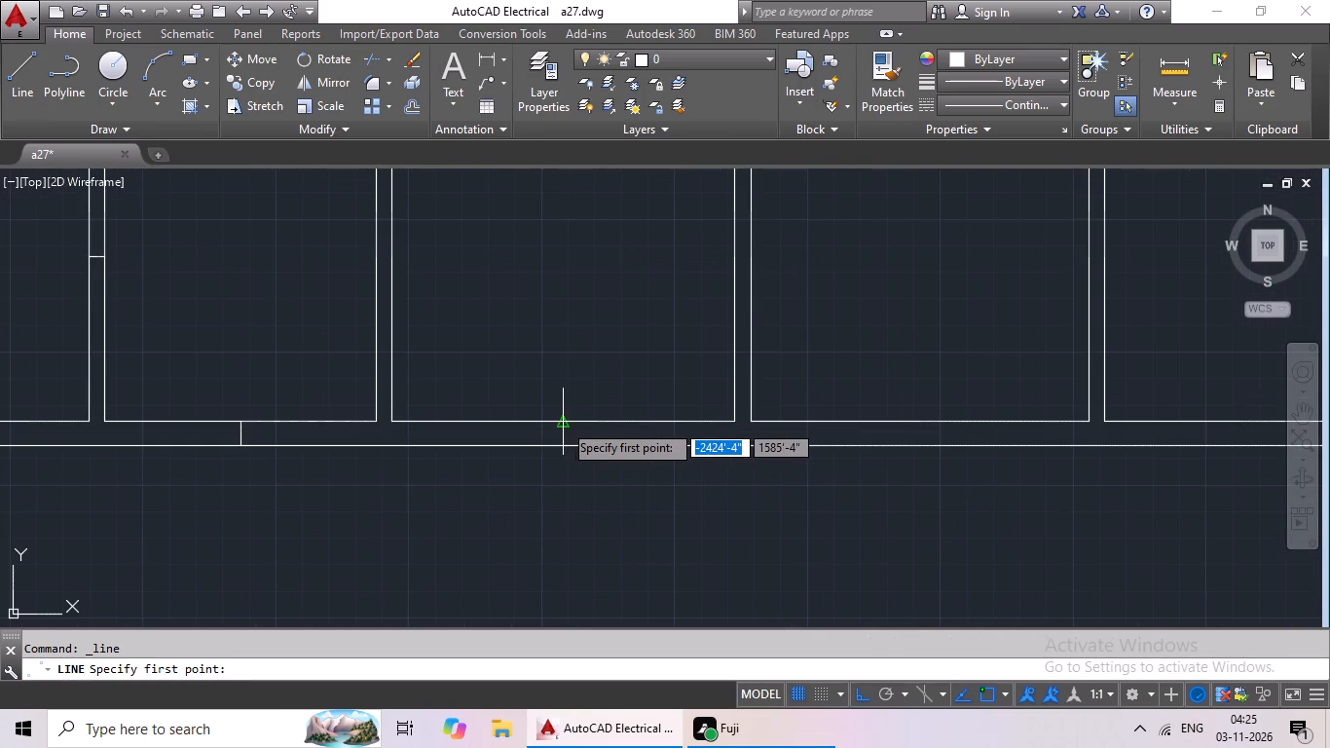
{"action": "left_click", "coordinate": [559, 423]}
{"action": "left_click_drag", "start_coordinate": [560, 449], "coordinate": [578, 437]}
{"action": "key", "text": "Escape"}
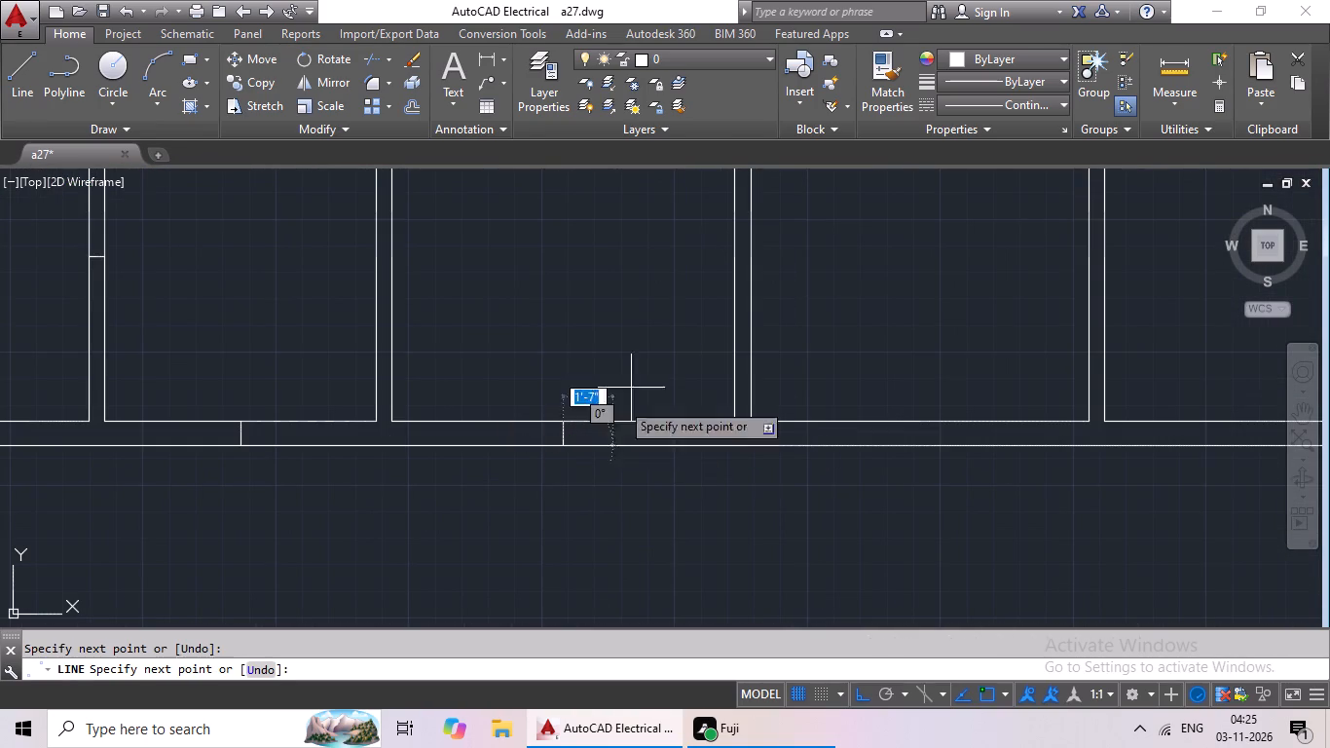
Draw a 9" line across the bottom outer wall at the midpoint of the bottom row's fourth room from the left.
{"action": "left_click", "coordinate": [32, 93]}
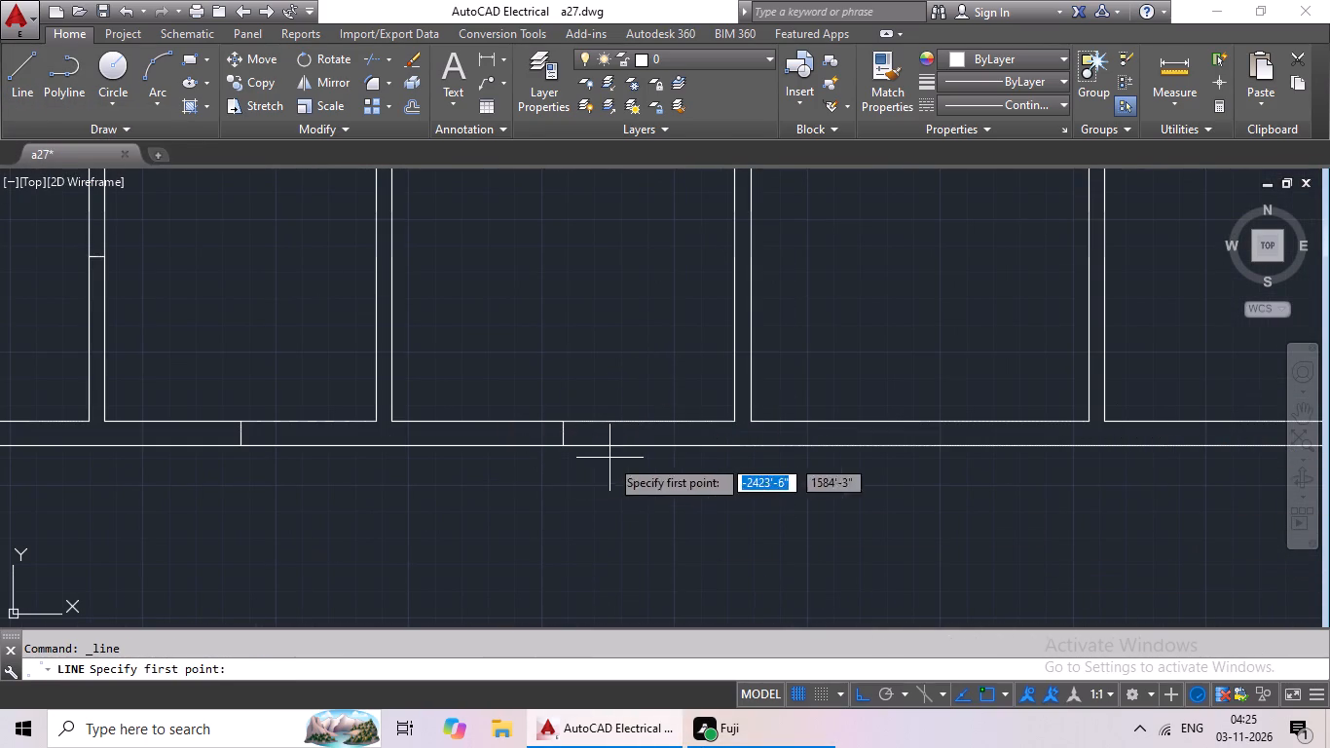
{"action": "scroll", "coordinate": [912, 394], "scroll_direction": "up", "scroll_amount": 2}
{"action": "middle_click_drag", "start_coordinate": [930, 401], "coordinate": [501, 348]}
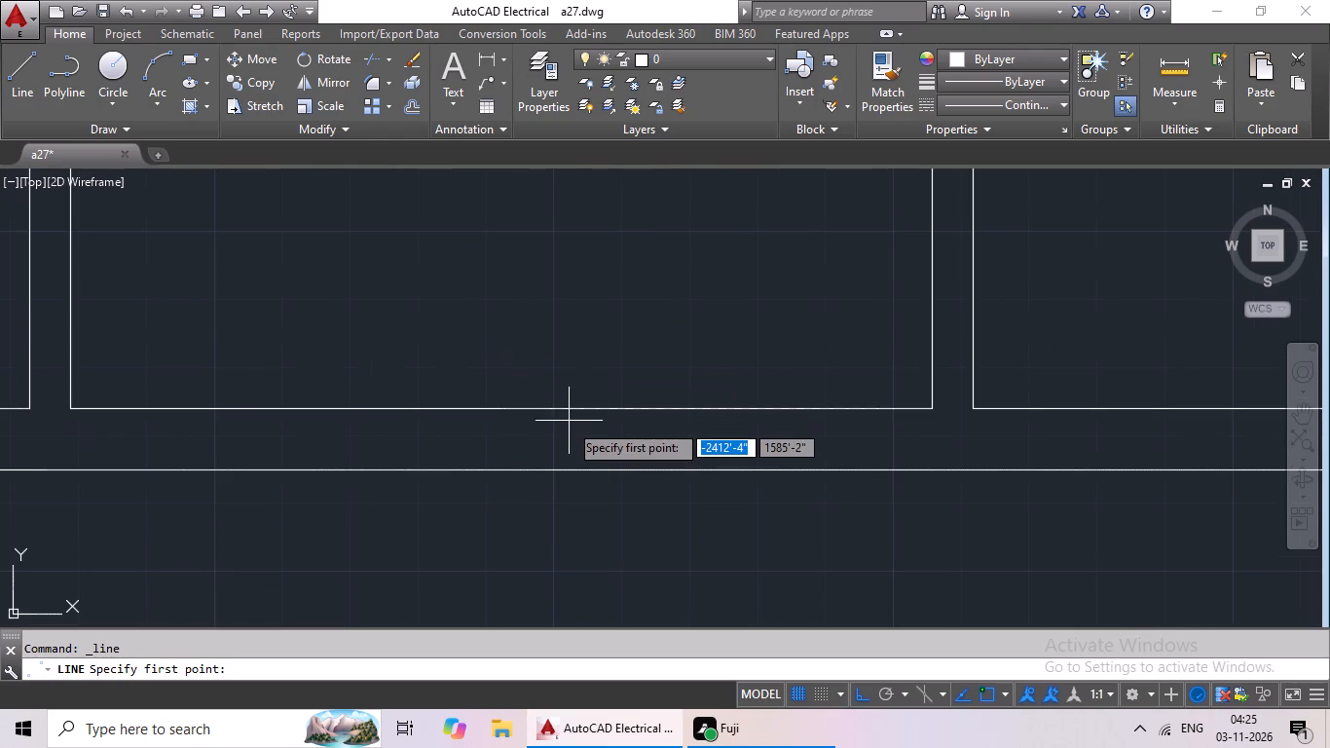
{"action": "scroll", "coordinate": [548, 408], "scroll_direction": "down", "scroll_amount": 1}
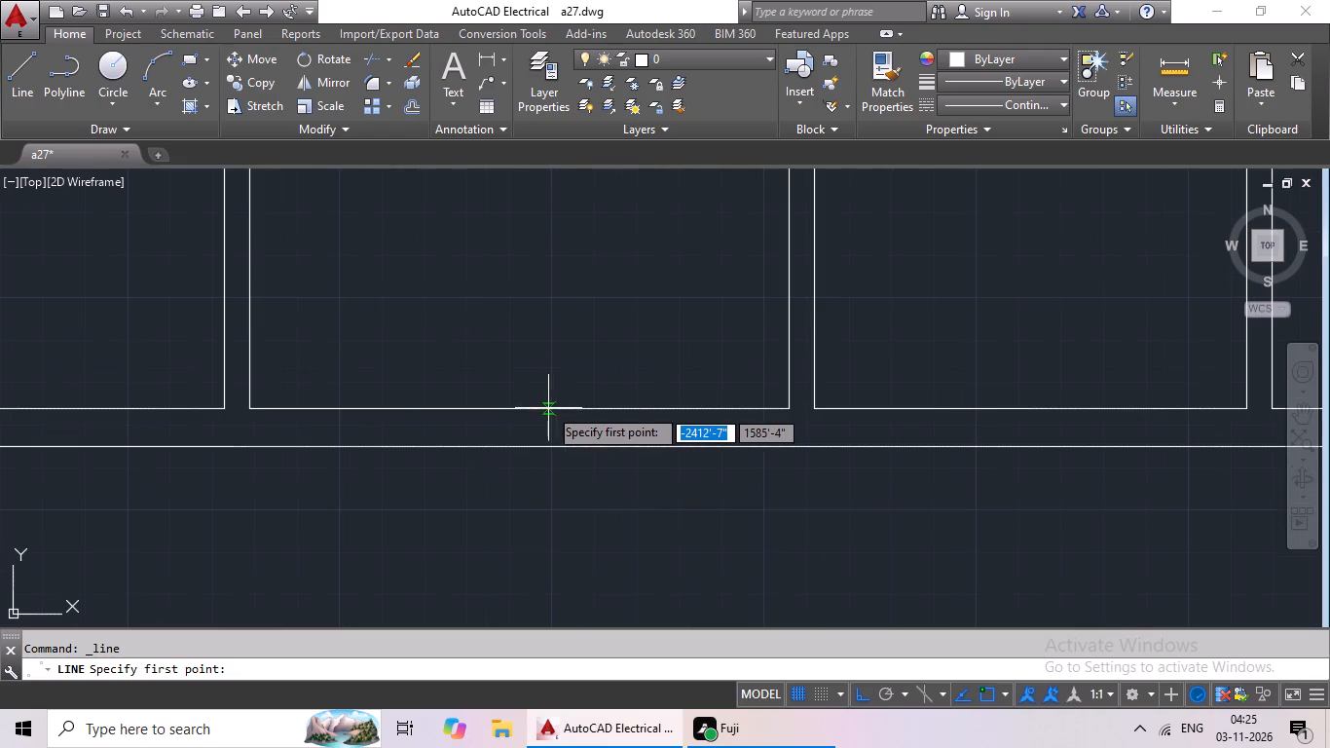
{"action": "left_click", "coordinate": [516, 409]}
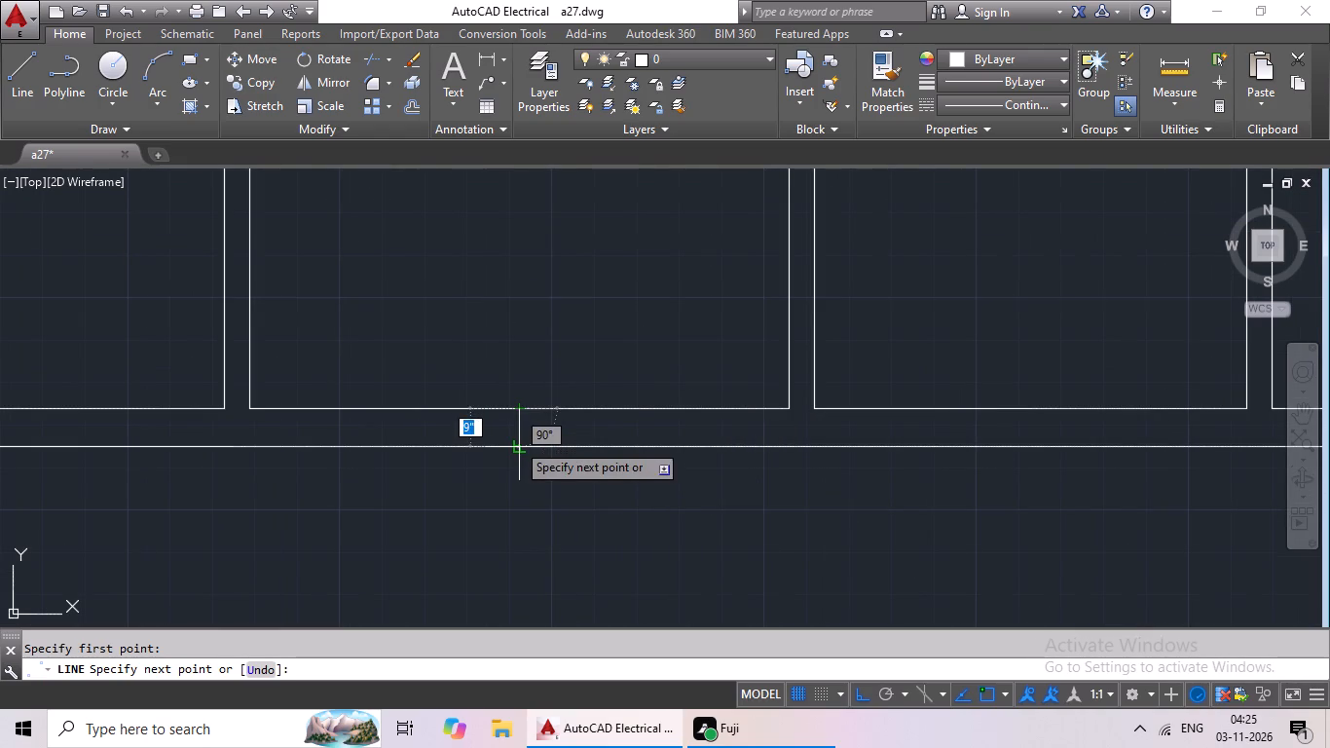
{"action": "left_click_drag", "start_coordinate": [516, 442], "coordinate": [532, 433]}
{"action": "key", "text": "Escape"}
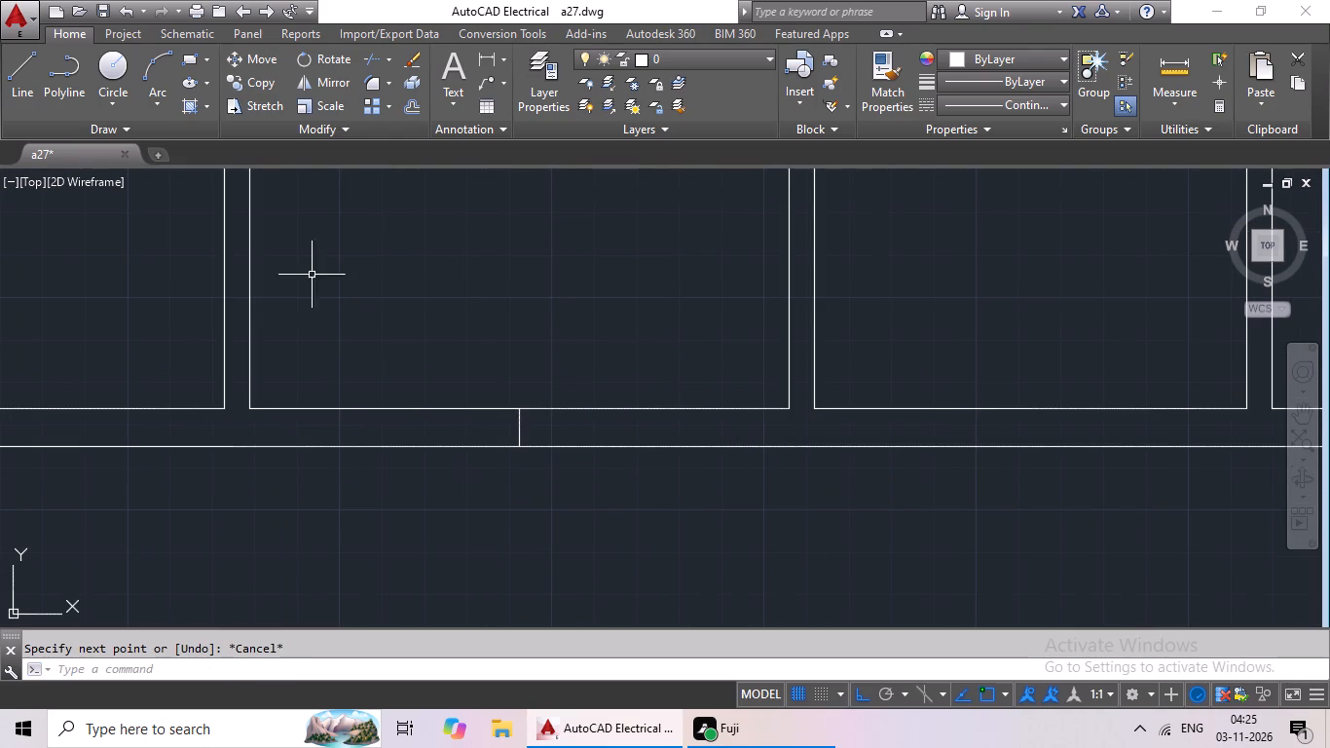
Draw a line across the bottom outer wall at the midpoint of the bottom row's fifth room from the left.
{"action": "left_click", "coordinate": [30, 88]}
{"action": "middle_click_drag", "start_coordinate": [528, 376], "coordinate": [264, 369]}
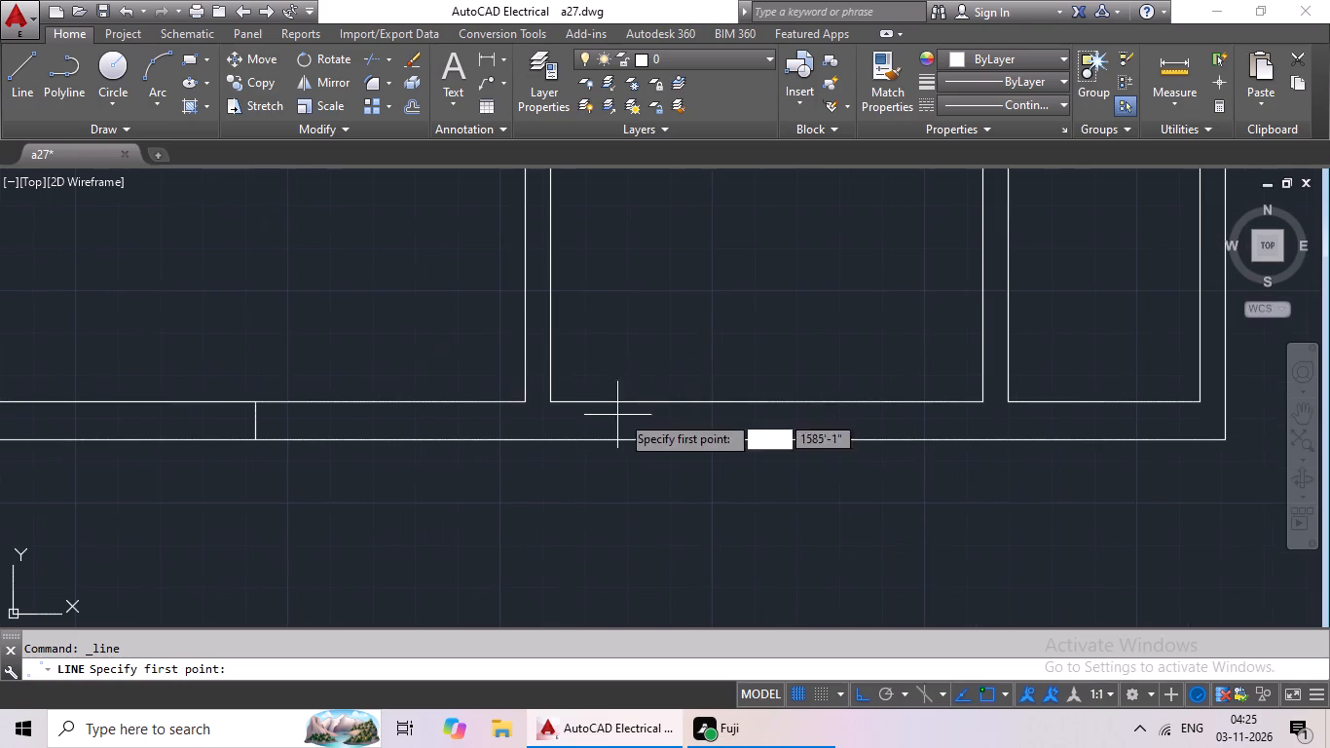
{"action": "left_click", "coordinate": [768, 401]}
{"action": "left_click", "coordinate": [767, 435]}
{"action": "key", "text": "Escape"}
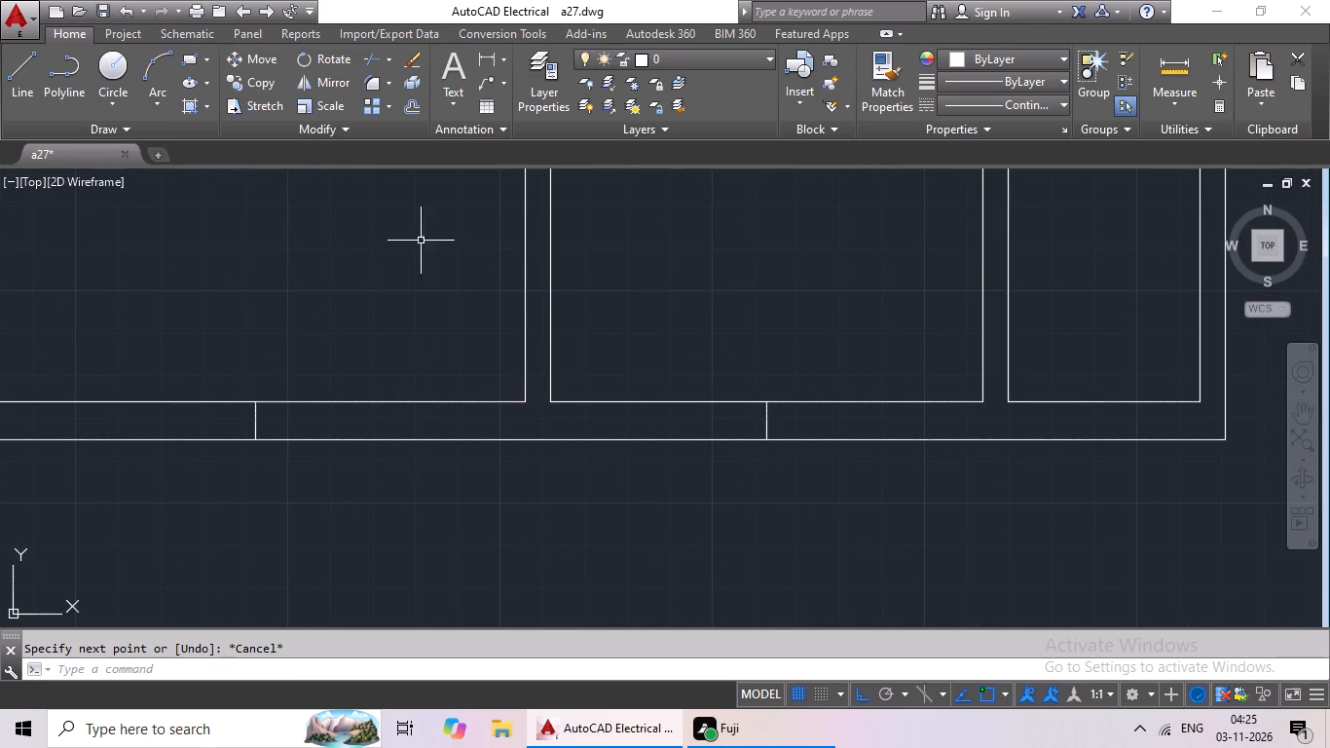
Draw a 6" line at the midpoint of the wall between the bottom row's fifth room and the narrow rightmost room.
{"action": "left_click", "coordinate": [11, 82]}
{"action": "scroll", "coordinate": [509, 304], "scroll_direction": "down", "scroll_amount": 2}
{"action": "middle_click_drag", "start_coordinate": [532, 320], "coordinate": [499, 417]}
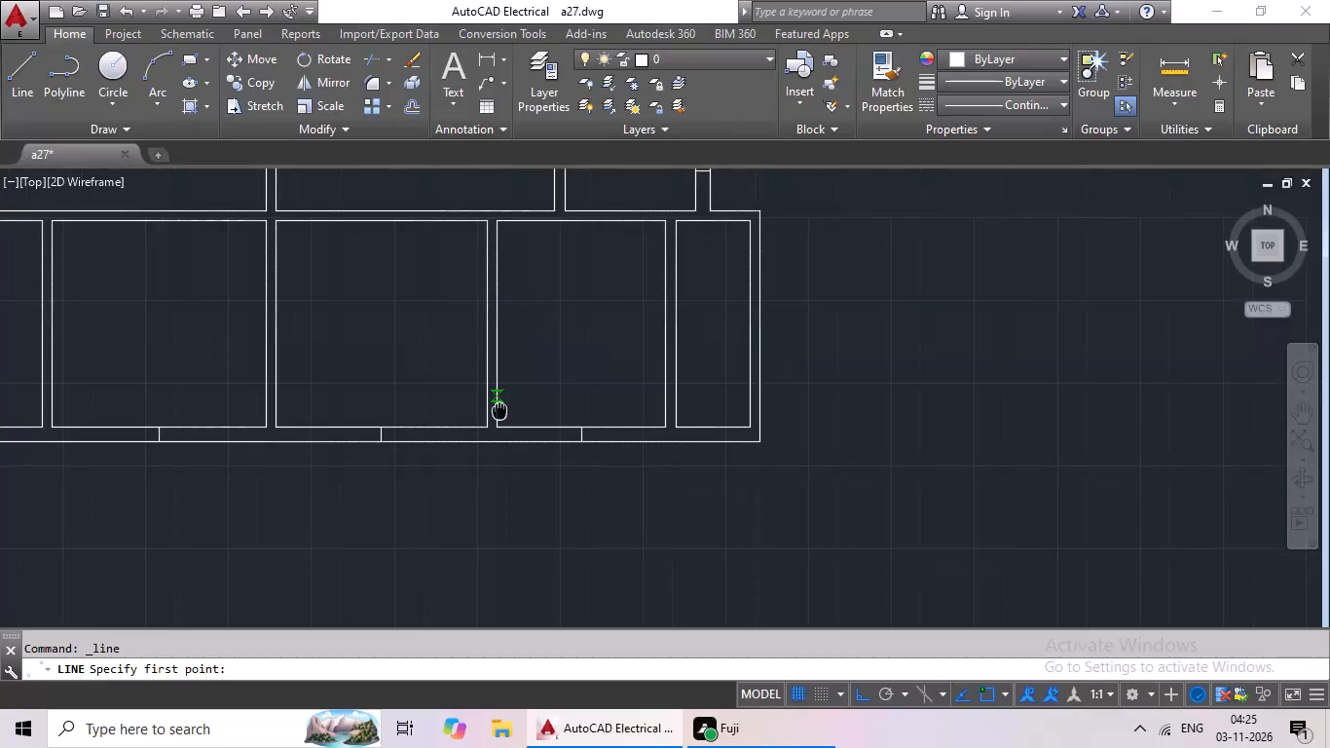
{"action": "scroll", "coordinate": [665, 330], "scroll_direction": "up", "scroll_amount": 1}
{"action": "left_click", "coordinate": [666, 343]}
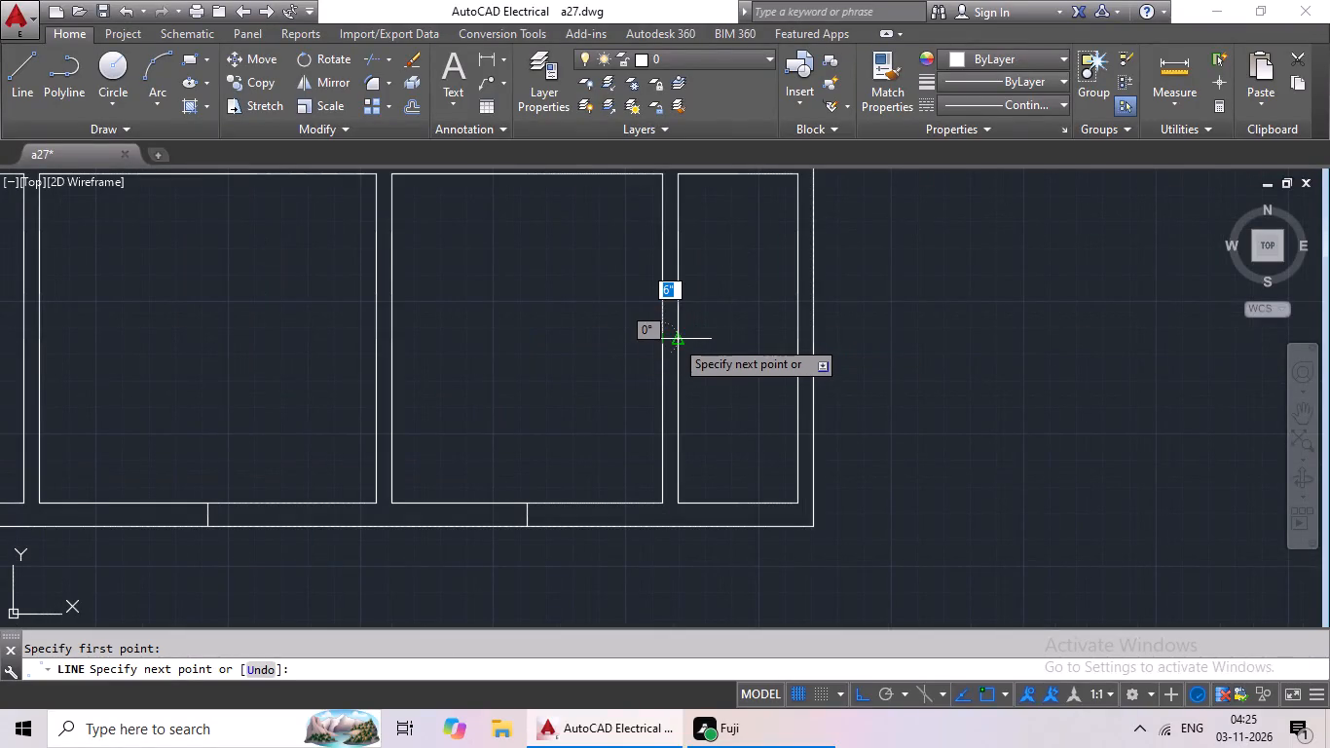
{"action": "left_click", "coordinate": [675, 339]}
{"action": "scroll", "coordinate": [712, 327], "scroll_direction": "down", "scroll_amount": 3}
{"action": "key", "text": "Escape"}
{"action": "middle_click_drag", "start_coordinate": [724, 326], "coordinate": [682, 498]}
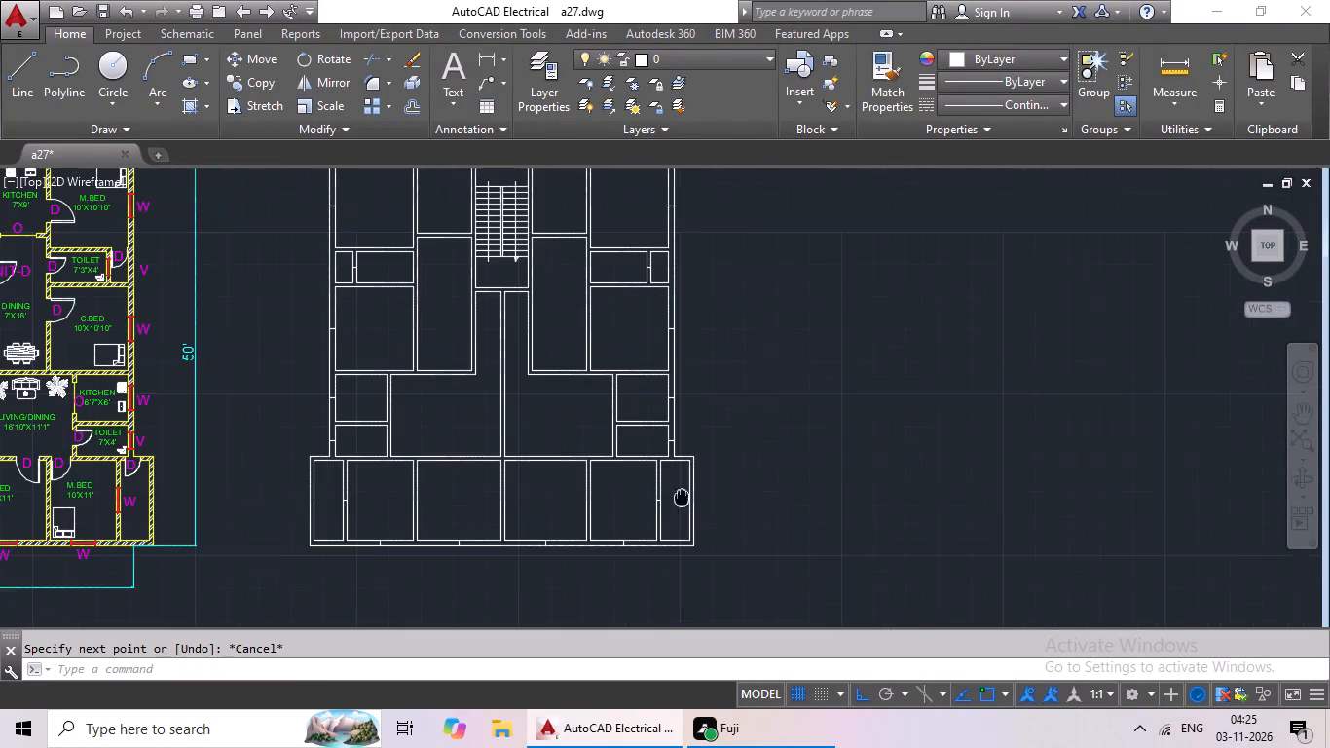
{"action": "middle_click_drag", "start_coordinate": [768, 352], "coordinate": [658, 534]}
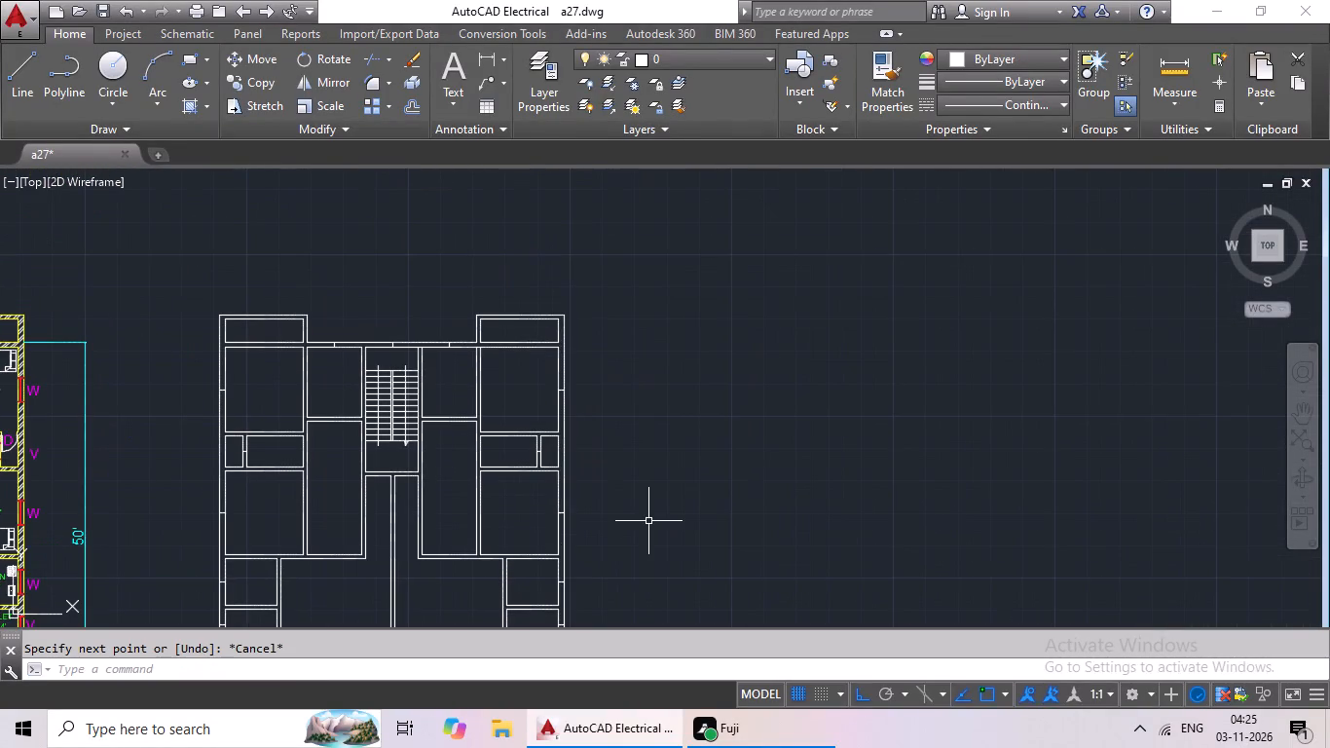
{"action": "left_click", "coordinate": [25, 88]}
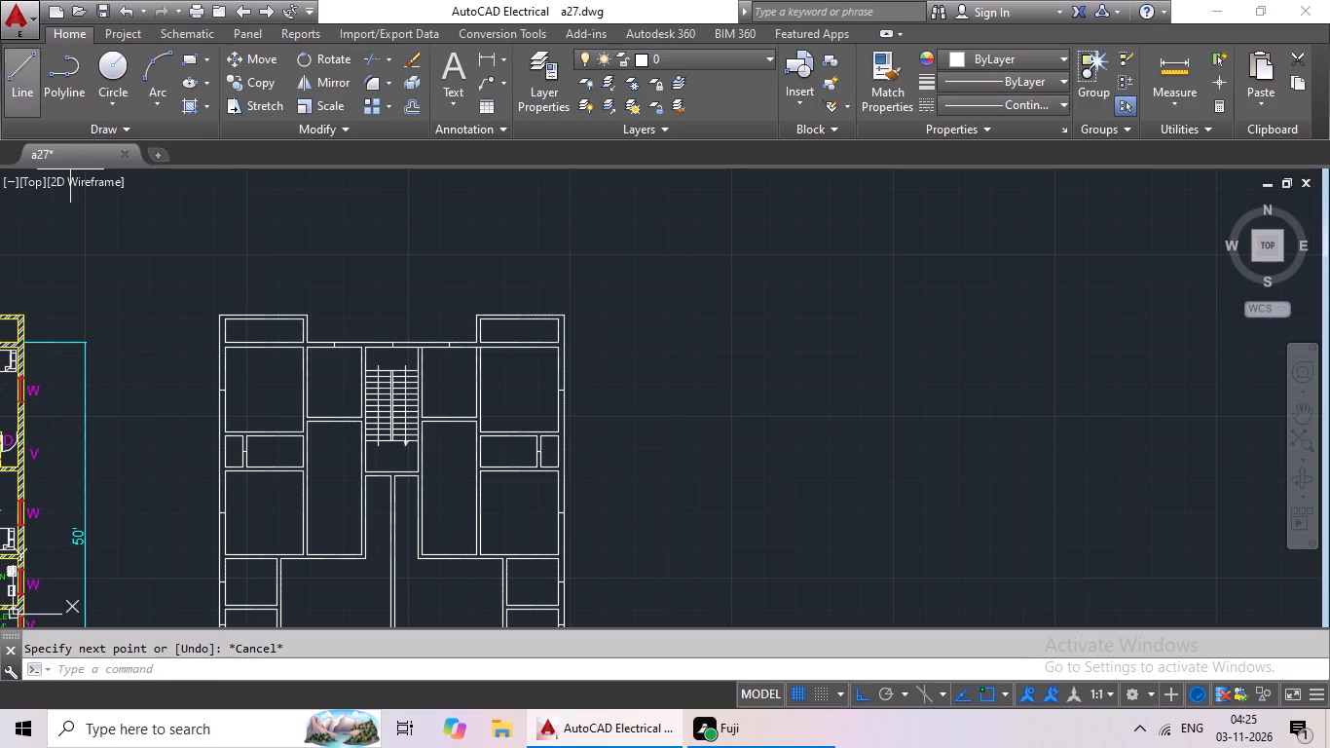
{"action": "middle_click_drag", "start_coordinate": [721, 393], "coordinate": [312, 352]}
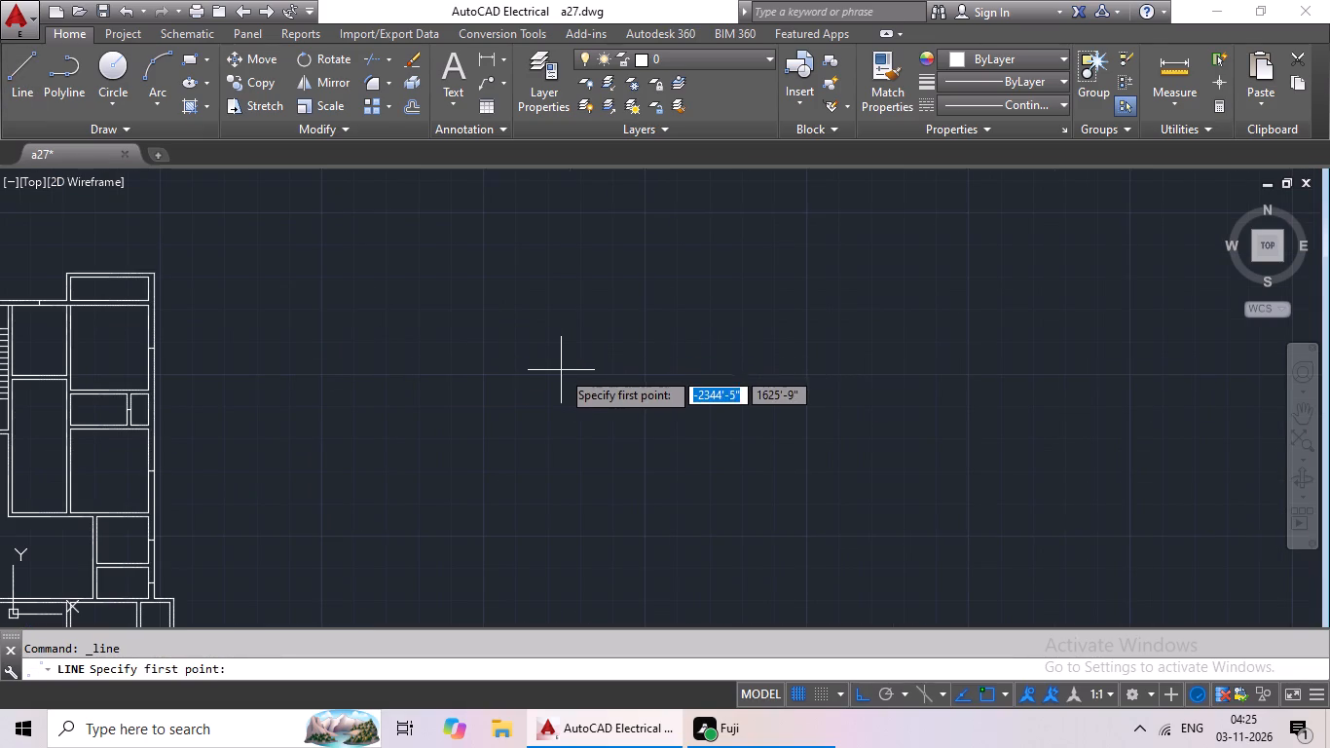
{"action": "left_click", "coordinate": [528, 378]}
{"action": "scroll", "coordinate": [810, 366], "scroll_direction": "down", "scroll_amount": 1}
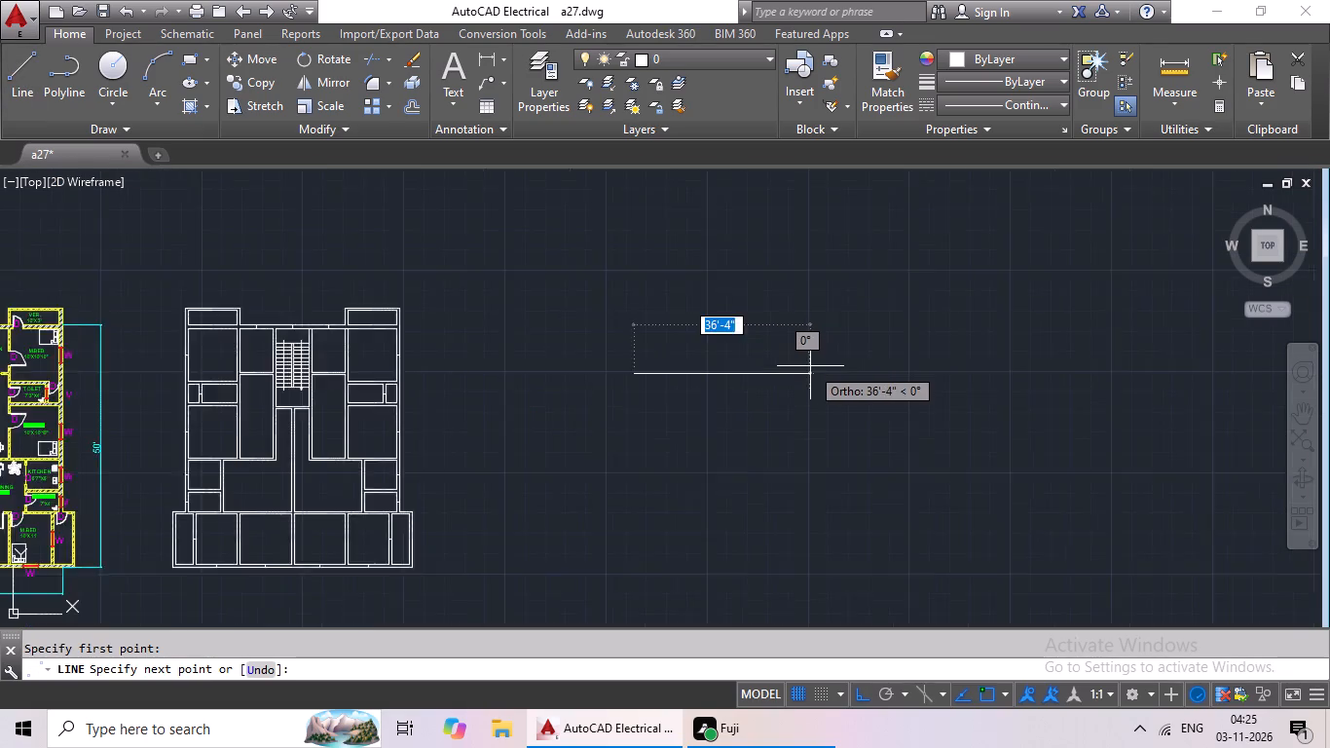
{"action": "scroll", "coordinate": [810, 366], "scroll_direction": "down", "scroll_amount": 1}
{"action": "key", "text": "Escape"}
Draw a 3' horizontal line in the empty space to the right of the new plan.
{"action": "left_click", "coordinate": [10, 80]}
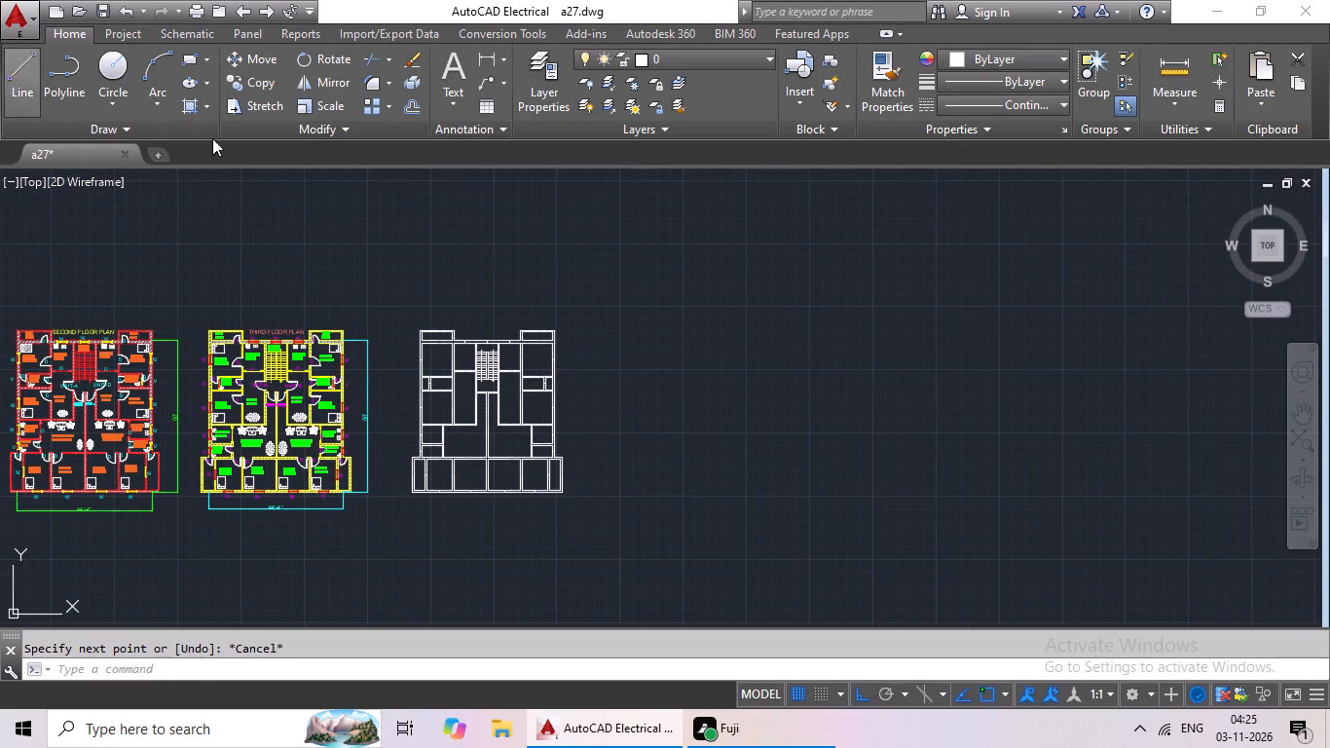
{"action": "middle_click_drag", "start_coordinate": [849, 320], "coordinate": [669, 316]}
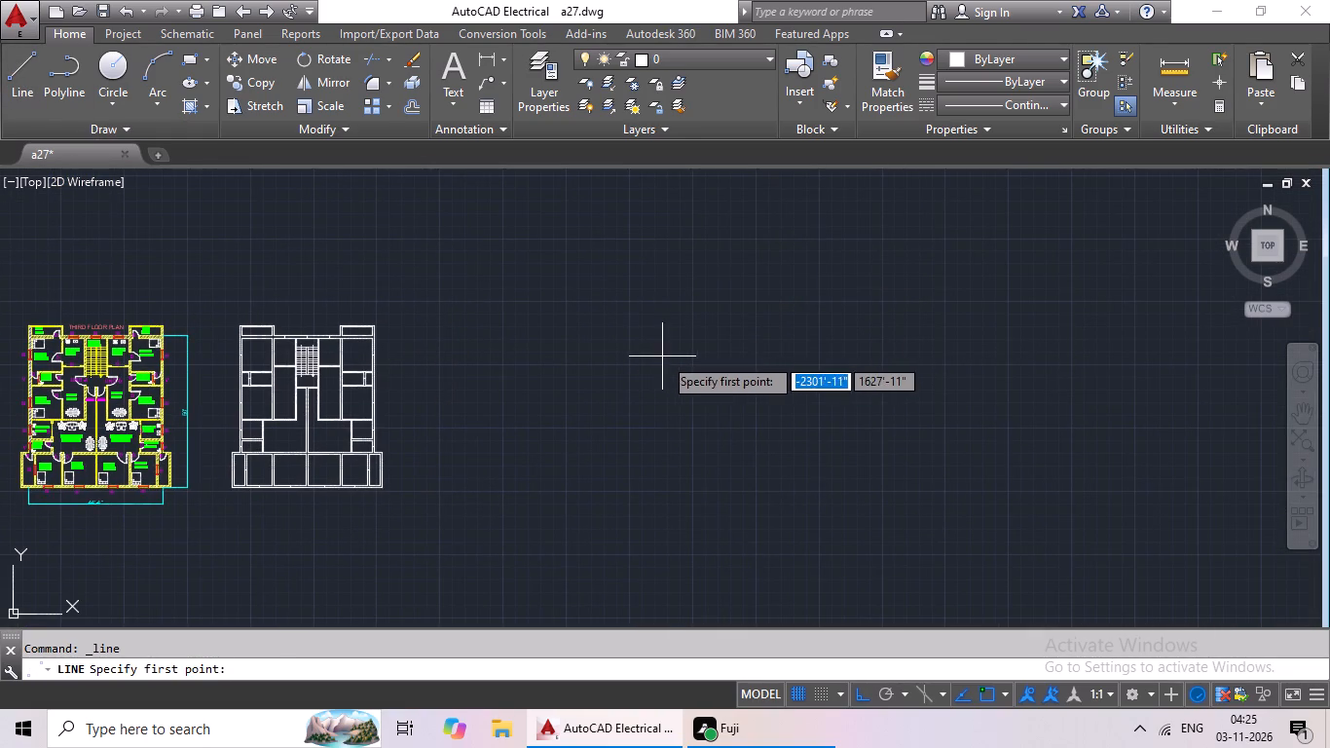
{"action": "left_click", "coordinate": [664, 356]}
{"action": "middle_click_drag", "start_coordinate": [850, 354], "coordinate": [590, 357]}
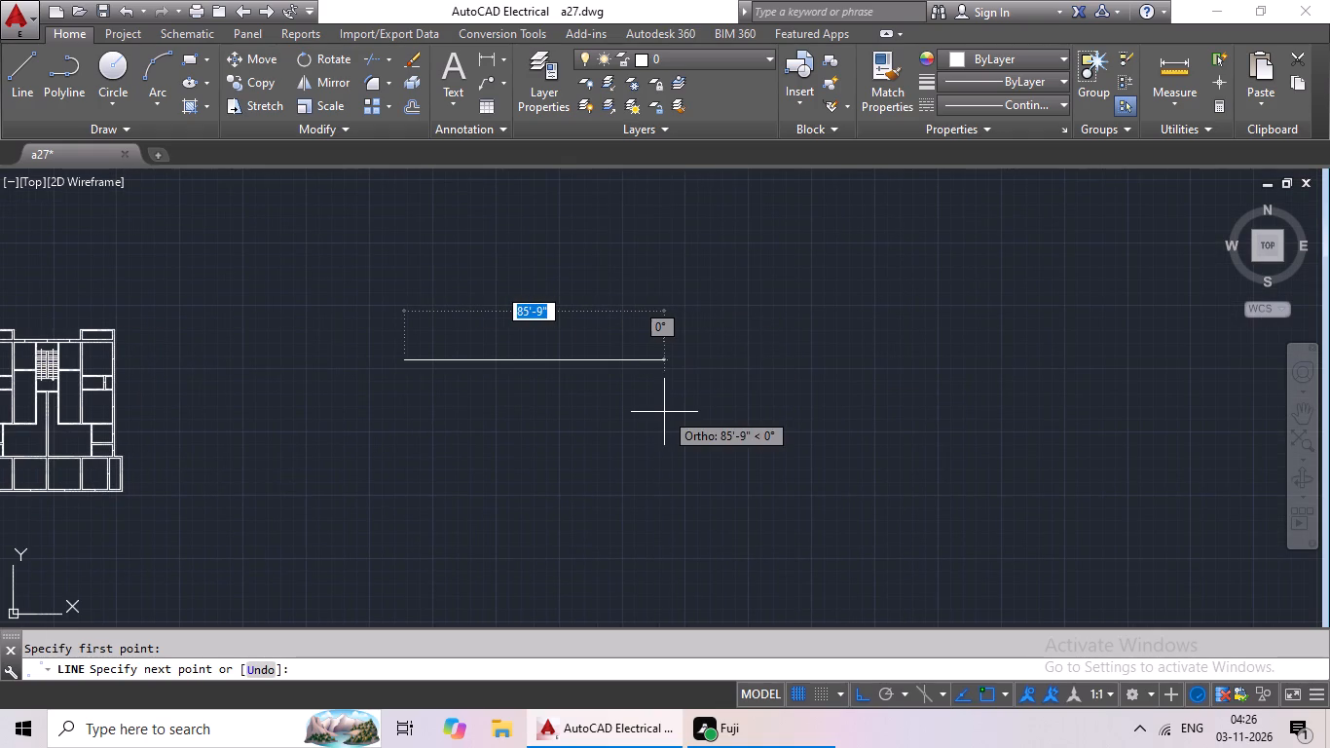
{"action": "type", "text": "3'"}
{"action": "key", "text": "Return"}
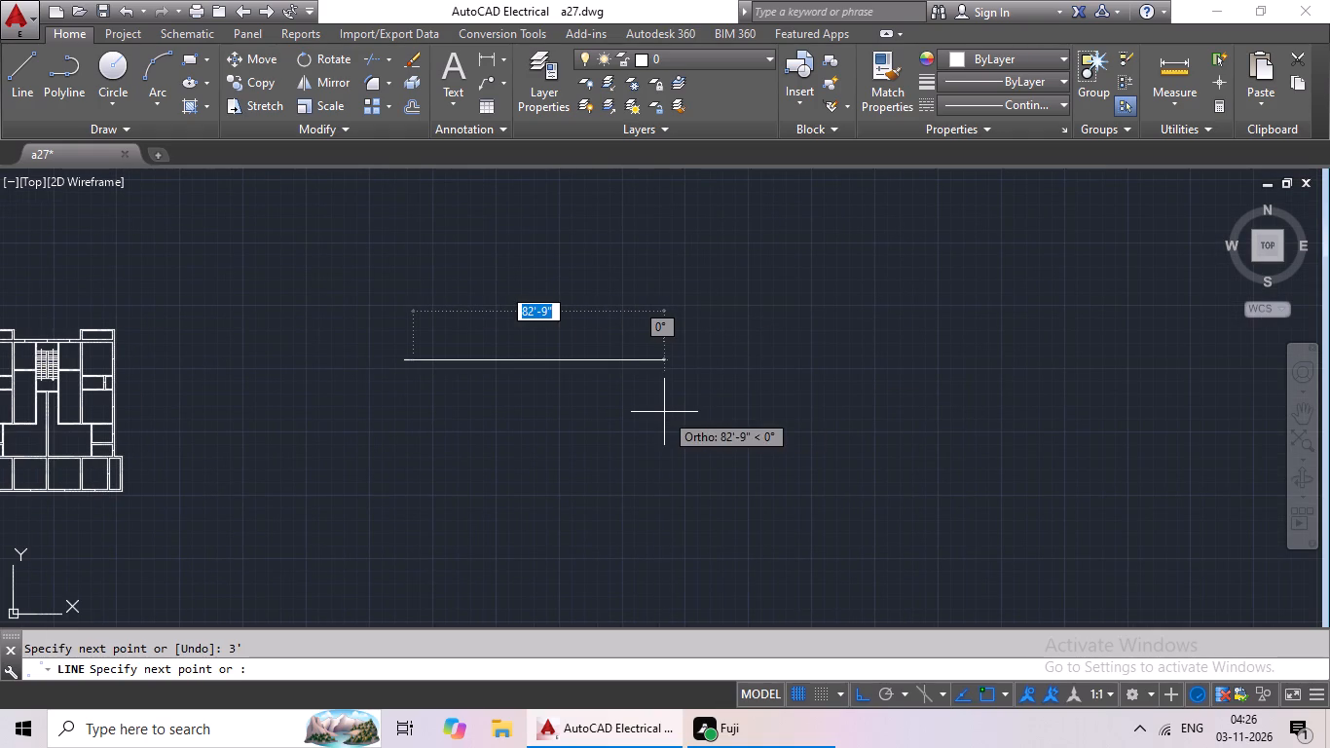
{"action": "key", "text": "Escape"}
Draw a 9" vertical line just beyond the right end of the 3' line.
{"action": "scroll", "coordinate": [360, 334], "scroll_direction": "up", "scroll_amount": 4}
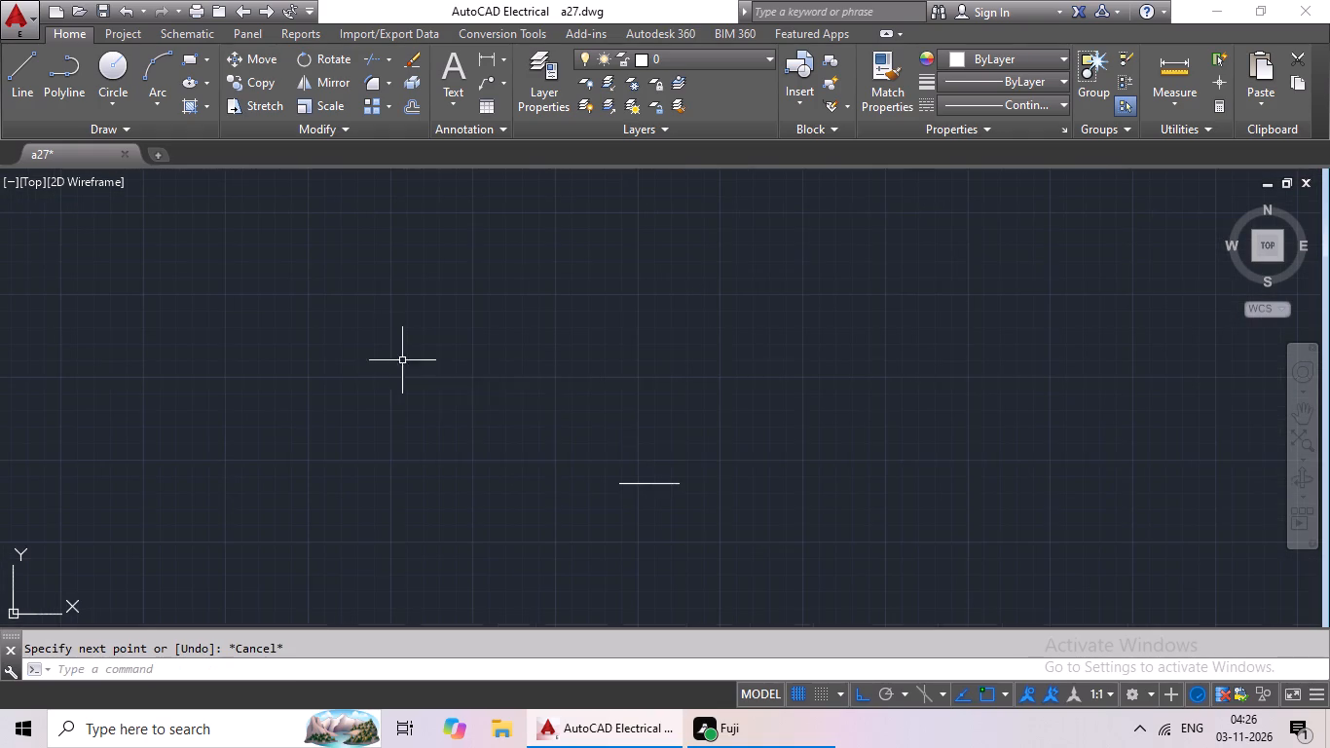
{"action": "middle_click_drag", "start_coordinate": [702, 460], "coordinate": [529, 421]}
{"action": "scroll", "coordinate": [532, 452], "scroll_direction": "up", "scroll_amount": 2}
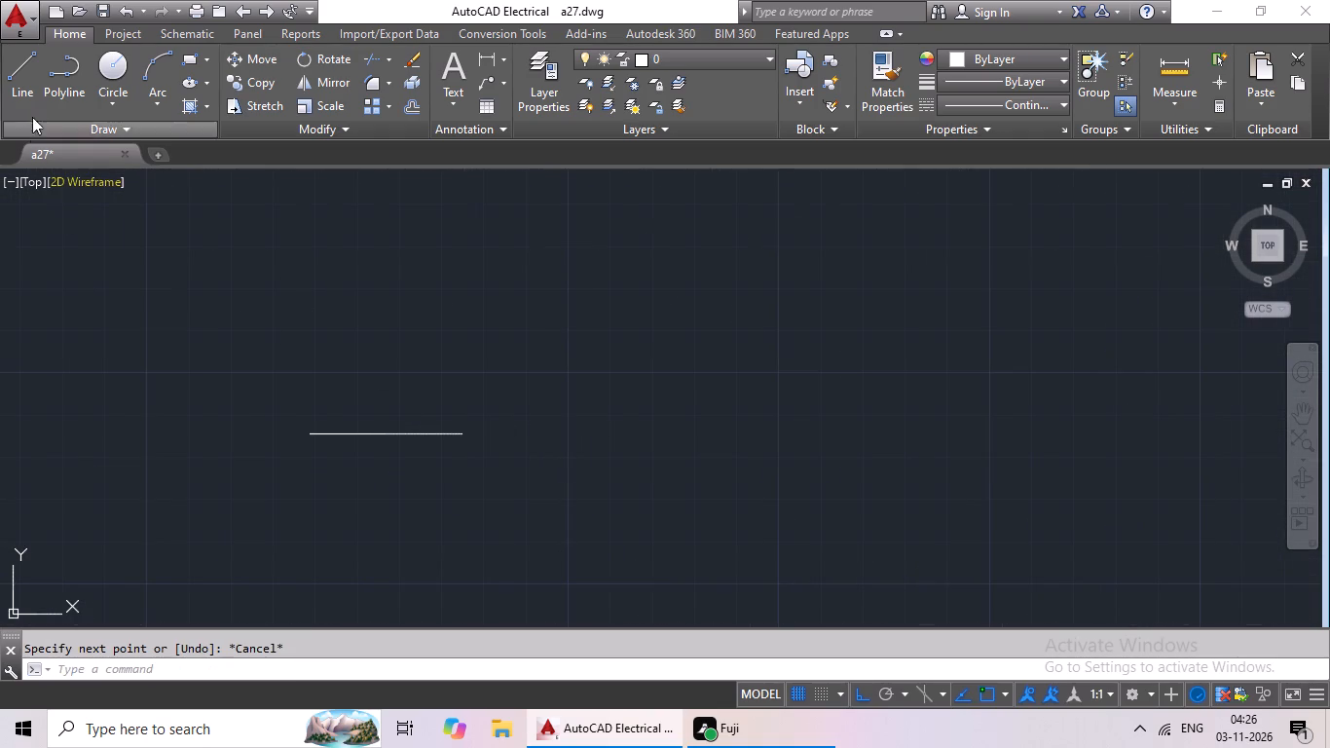
{"action": "left_click", "coordinate": [32, 92]}
{"action": "left_click", "coordinate": [484, 383]}
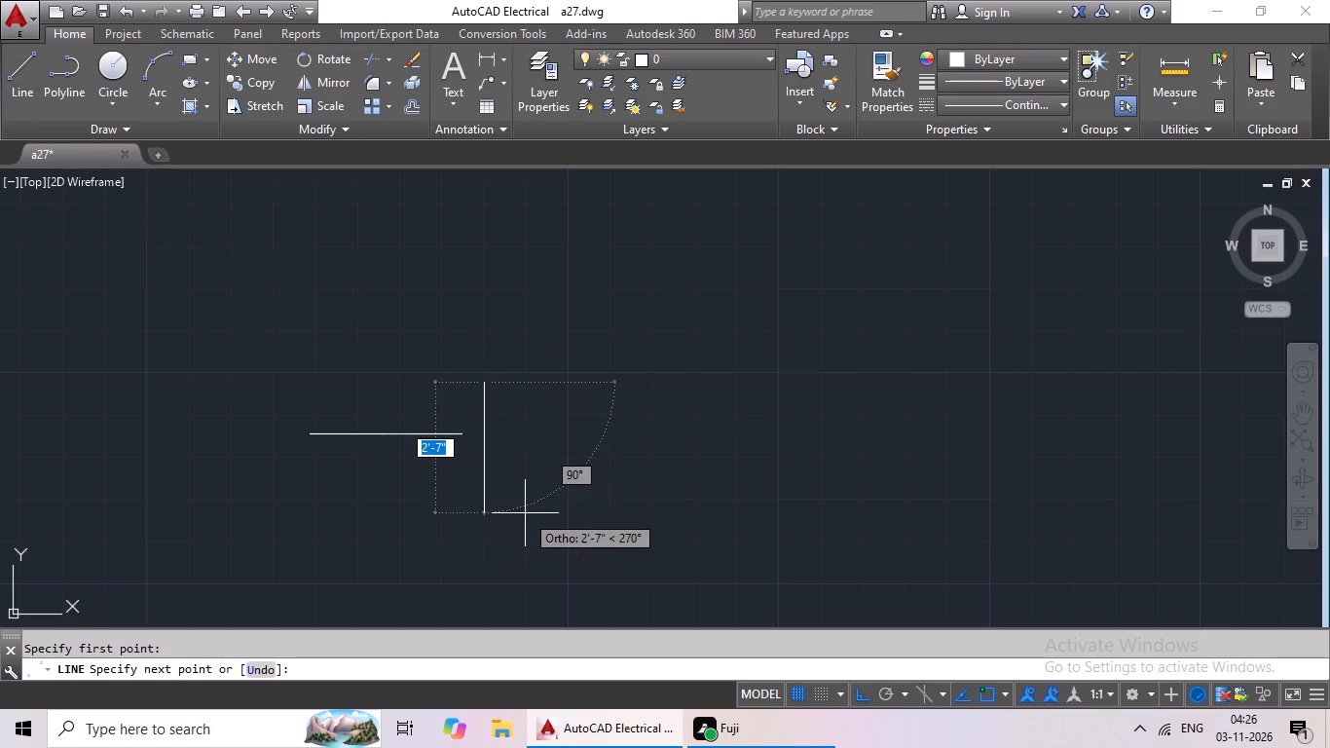
{"action": "key", "text": "9"}
{"action": "key", "text": "shift+quotedbl"}
{"action": "key", "text": "Return"}
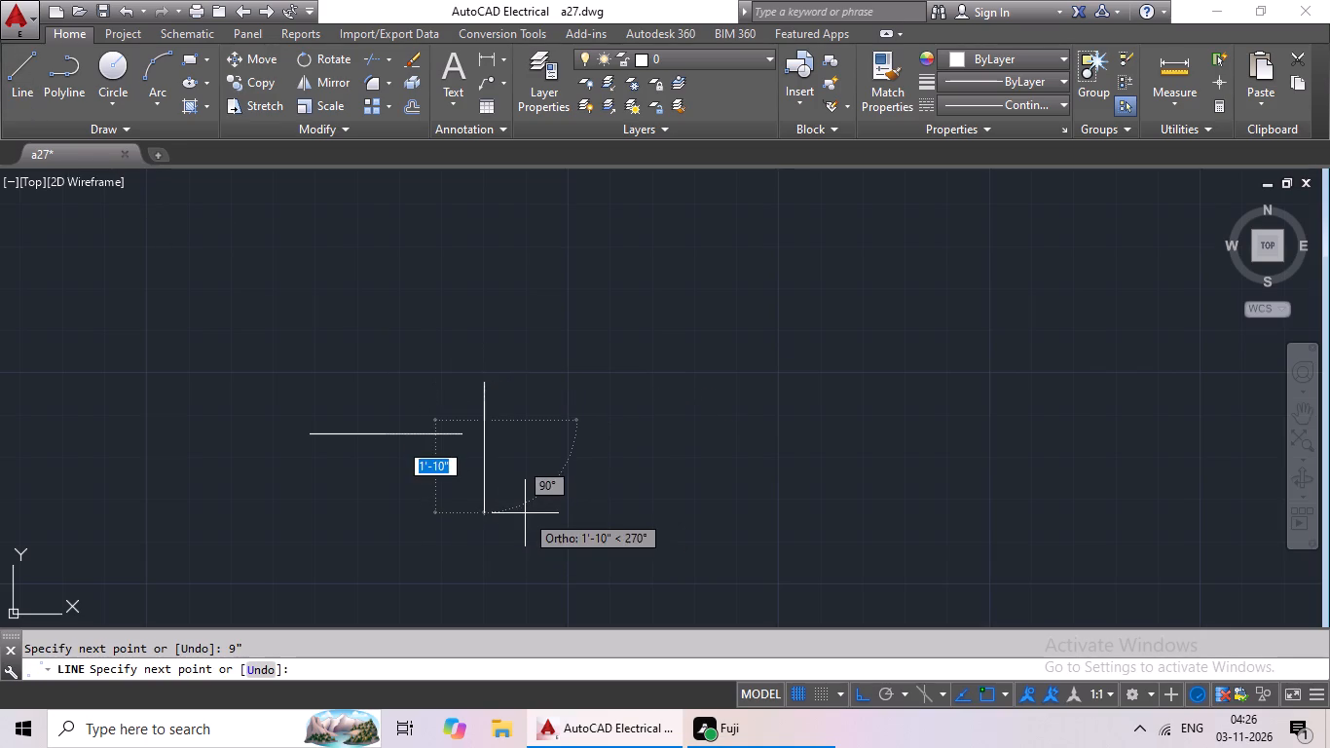
{"action": "key", "text": "Escape"}
Copy the 9" vertical line from its midpoint onto the right endpoint of the 3' line.
{"action": "scroll", "coordinate": [494, 411], "scroll_direction": "up", "scroll_amount": 2}
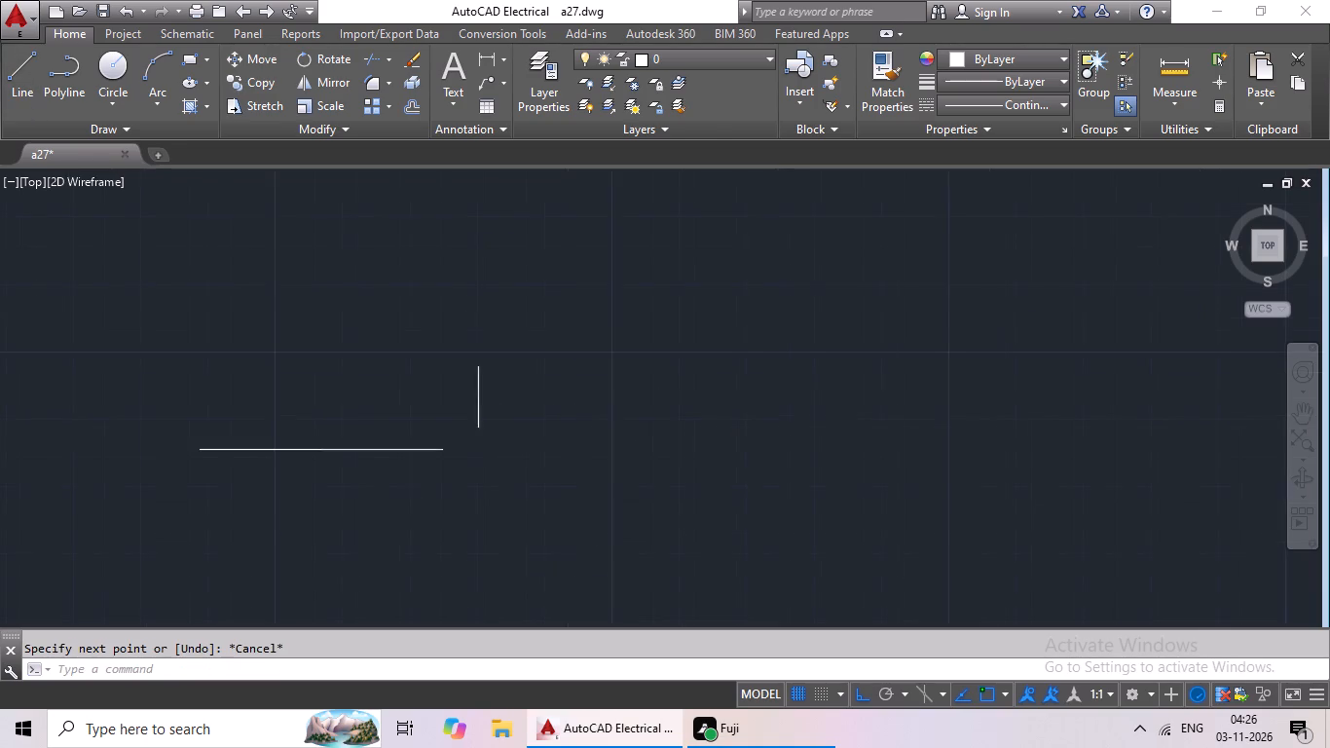
{"action": "left_click", "coordinate": [470, 382]}
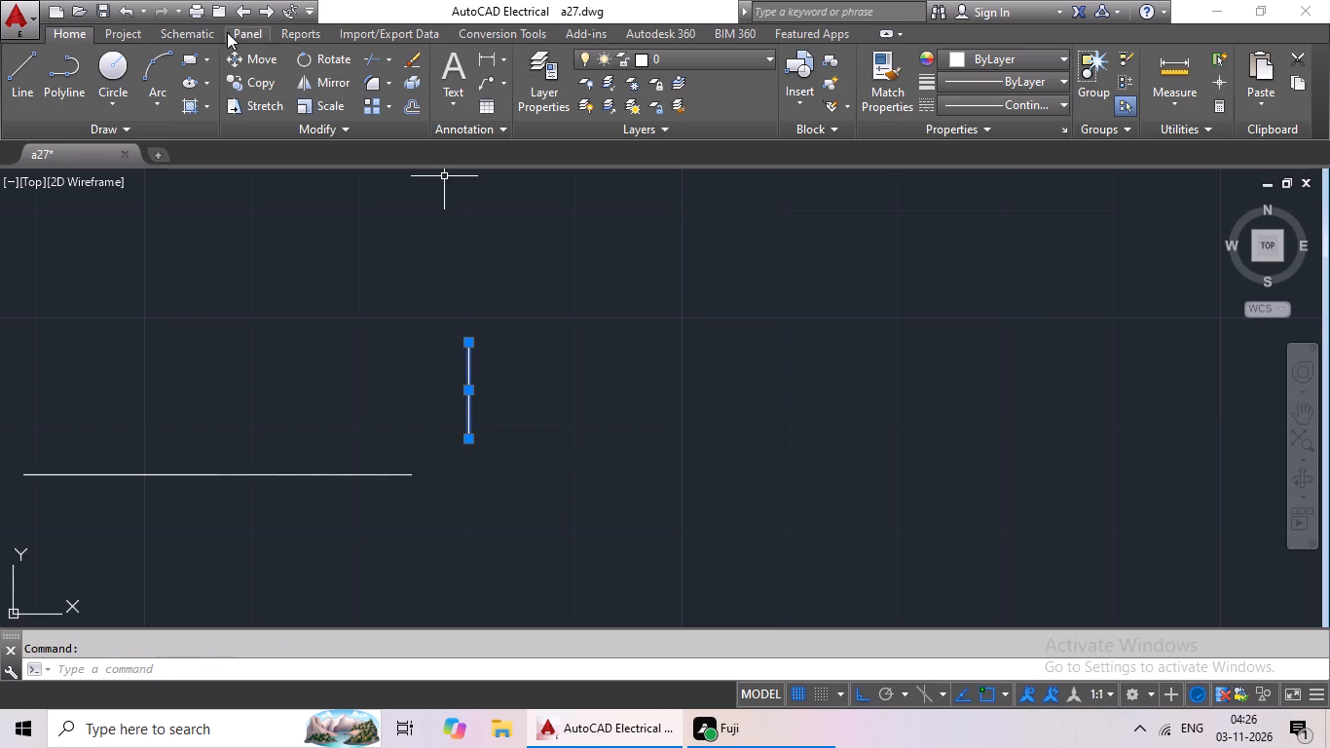
{"action": "left_click", "coordinate": [235, 86]}
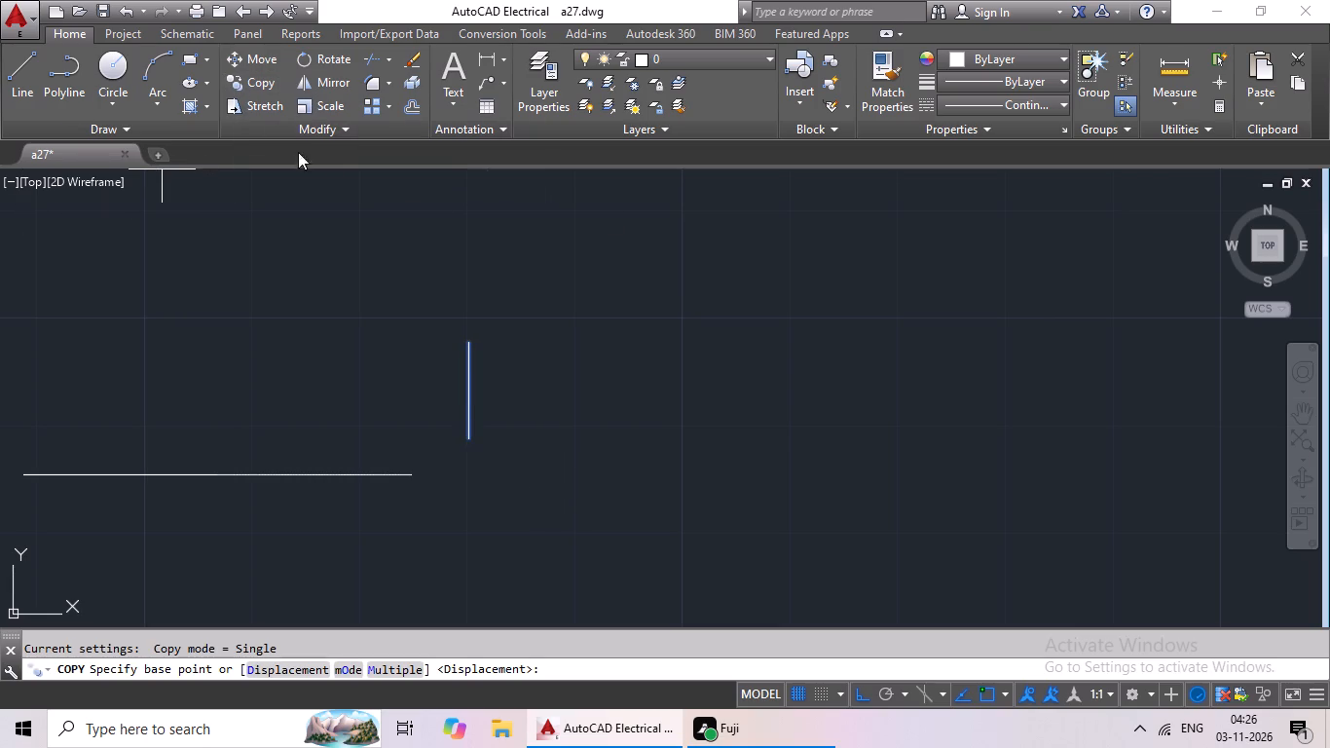
{"action": "left_click", "coordinate": [470, 392]}
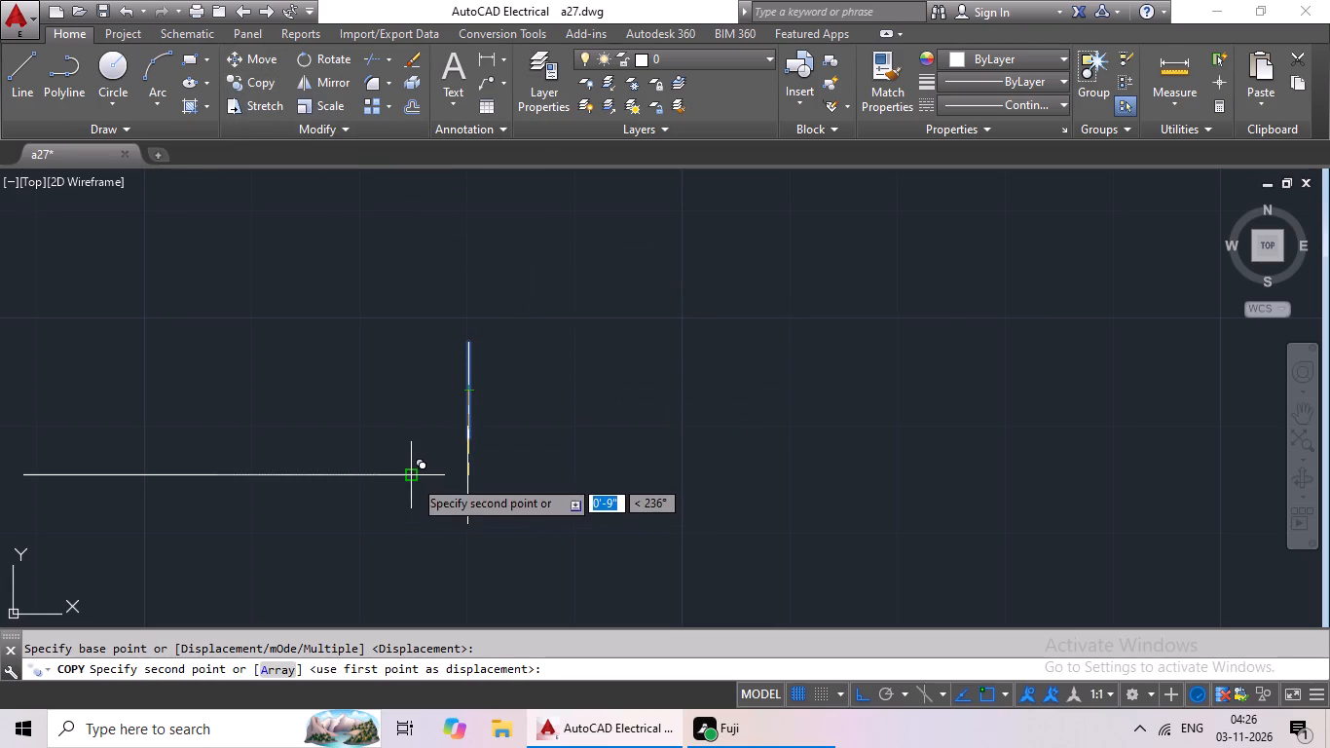
{"action": "left_click", "coordinate": [413, 478]}
Delete the original 9" vertical line standing apart from the 3' line.
{"action": "left_click_drag", "start_coordinate": [518, 347], "coordinate": [507, 451]}
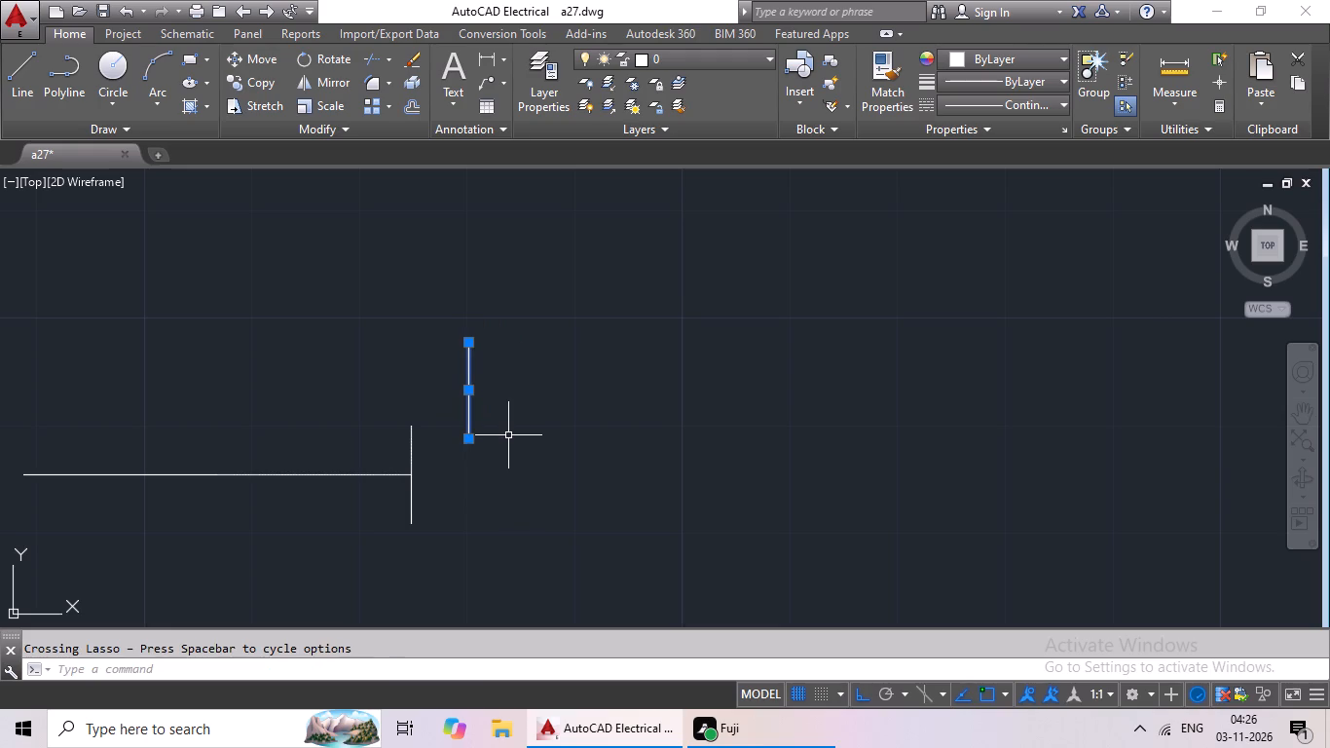
{"action": "key", "text": "Delete"}
Offset the 9" end line 3' to the left so it closes the 3' line's other end.
{"action": "scroll", "coordinate": [518, 436], "scroll_direction": "down", "scroll_amount": 1}
{"action": "middle_click_drag", "start_coordinate": [518, 436], "coordinate": [536, 432]}
{"action": "key", "text": "Escape"}
{"action": "key", "text": "Escape"}
{"action": "key", "text": "o"}
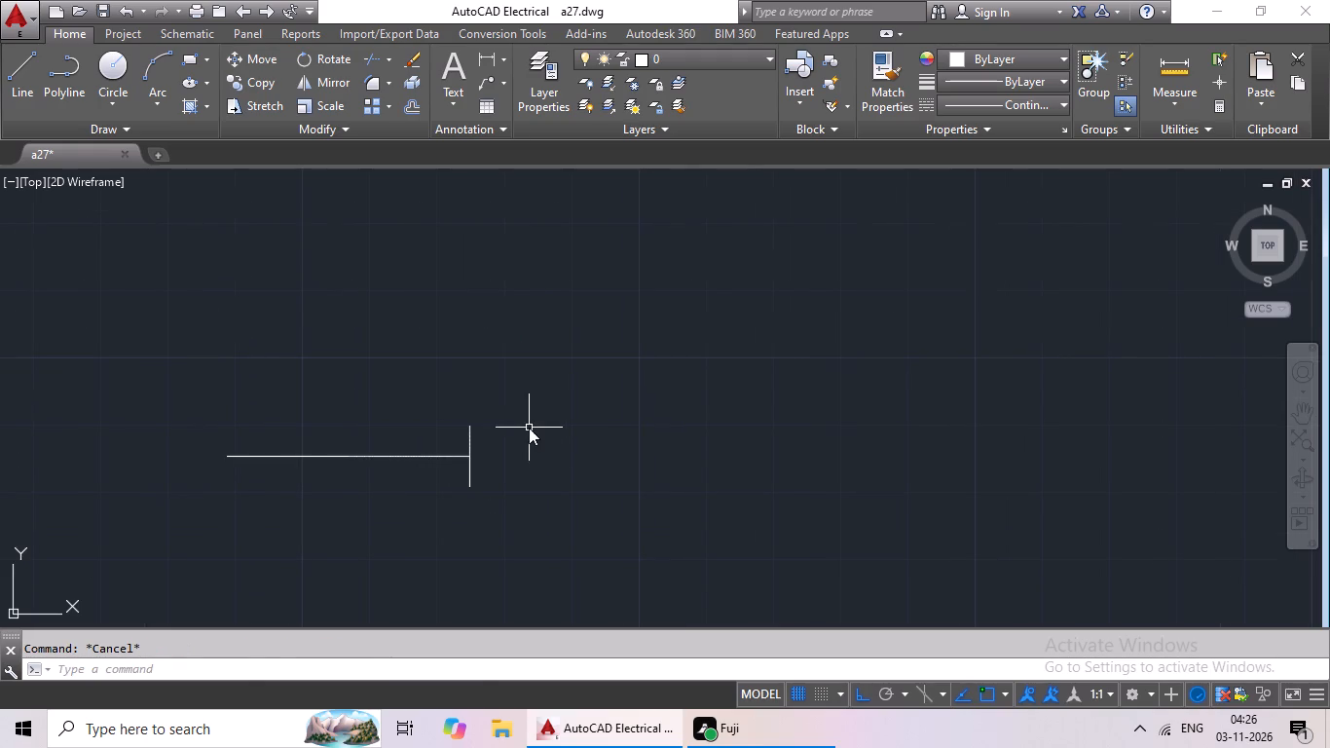
{"action": "key", "text": "Return"}
{"action": "type", "text": "3'"}
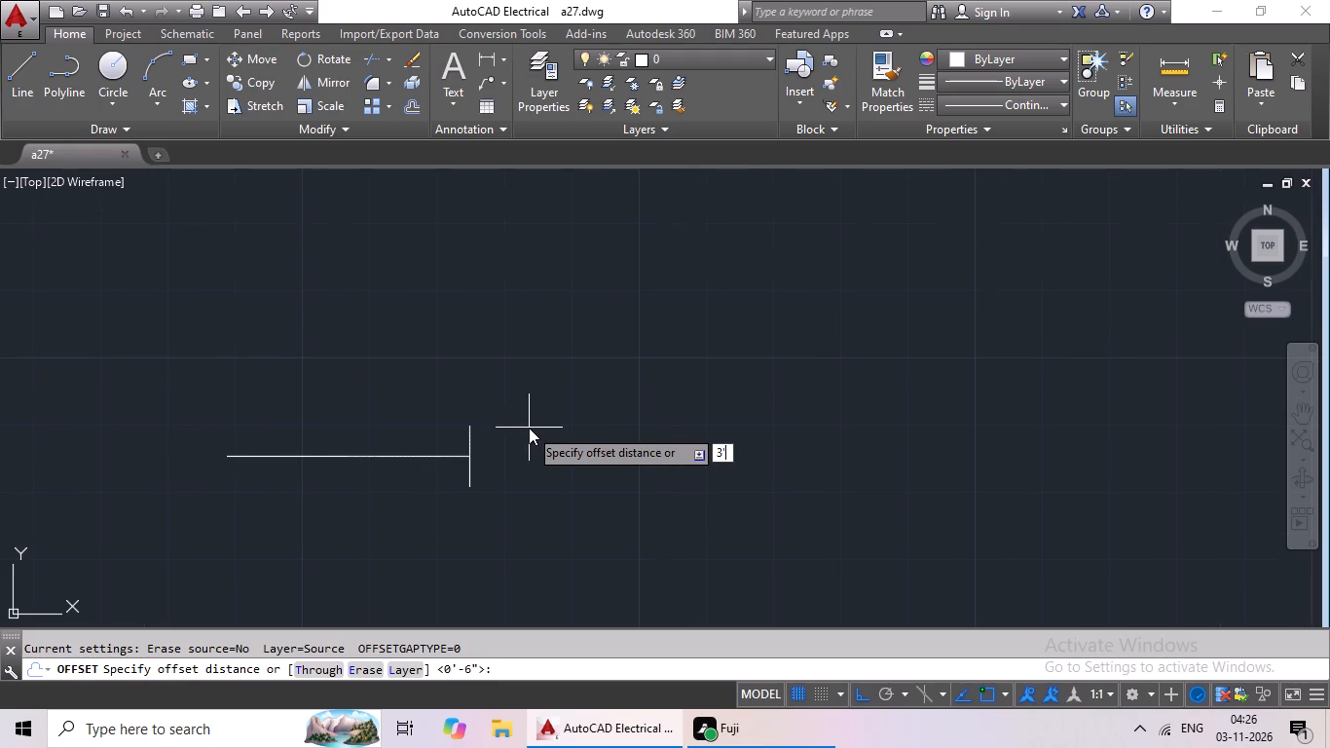
{"action": "key", "text": "Return"}
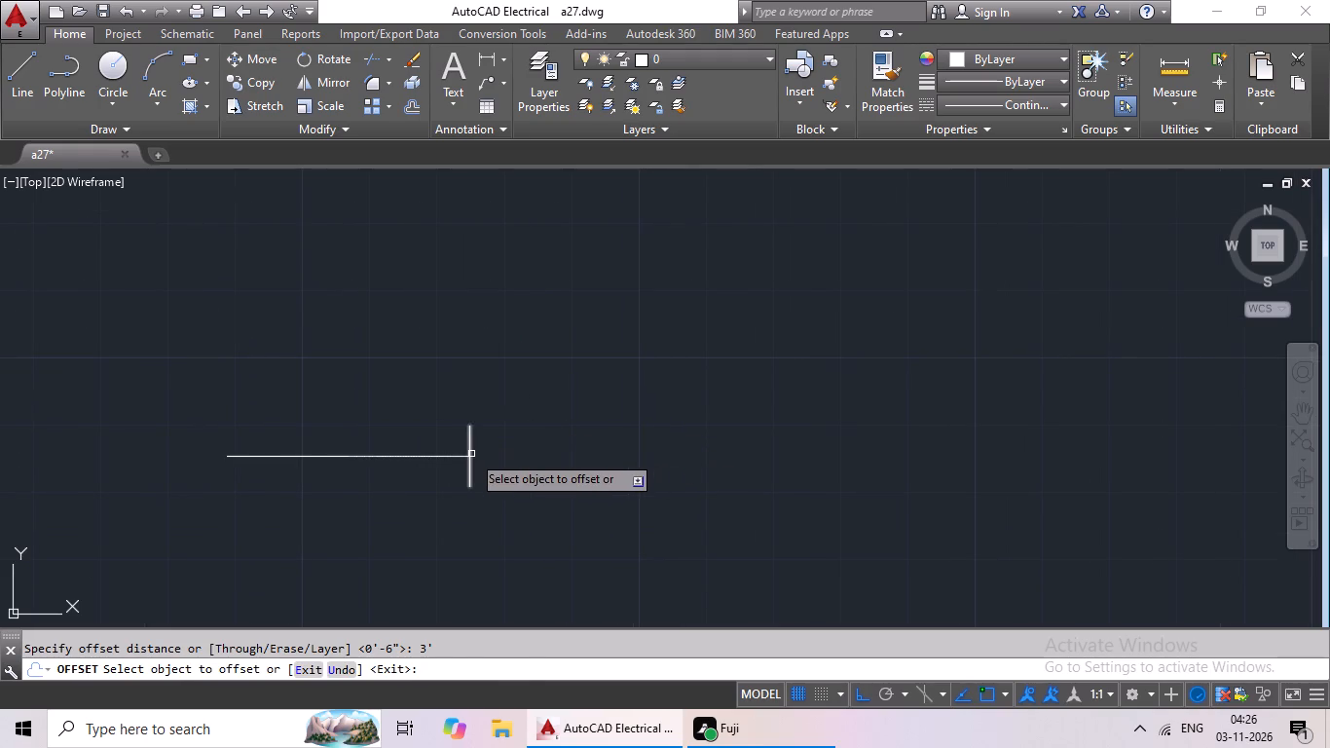
{"action": "left_click", "coordinate": [471, 454]}
{"action": "left_click", "coordinate": [381, 457]}
{"action": "key", "text": "Escape"}
{"action": "key", "text": "Escape"}
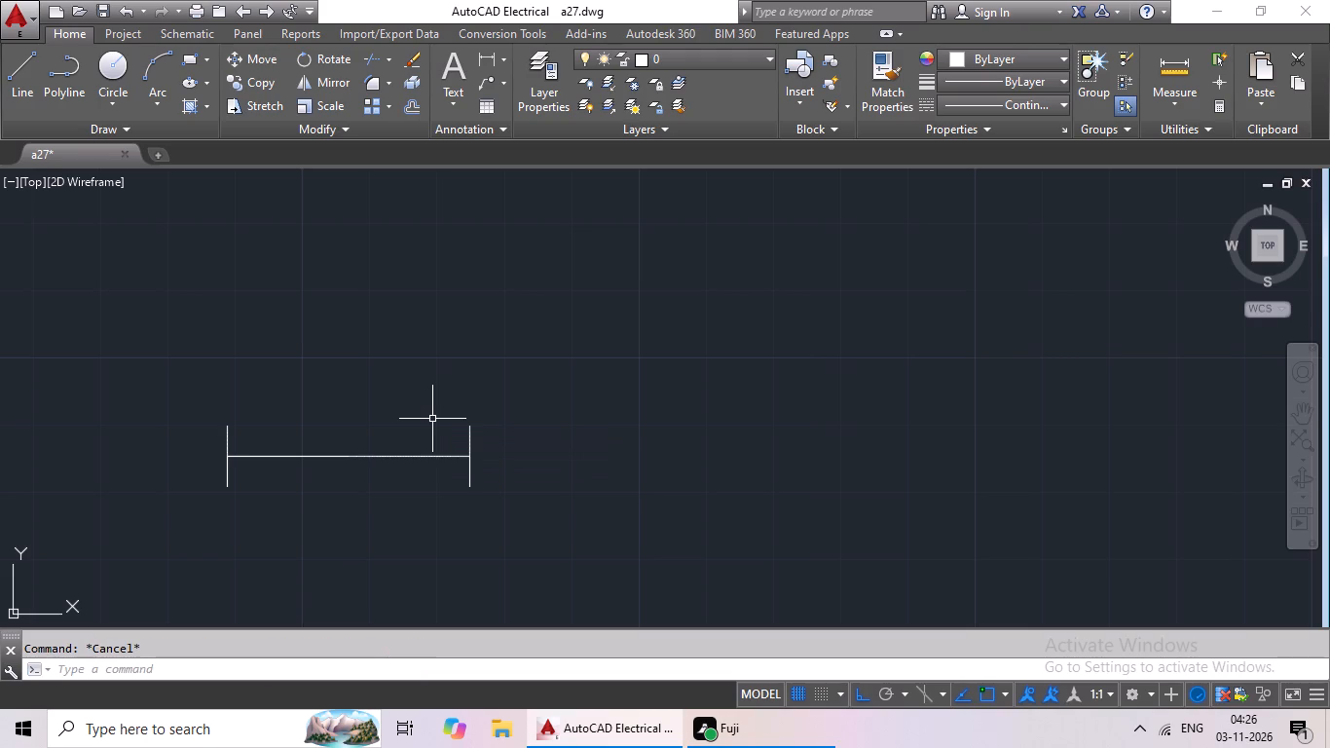
Offset both 9" end lines 1" outward, one to each side of the 3' line.
{"action": "key", "text": "o"}
{"action": "key", "text": "Return"}
{"action": "type", "text": "1\""}
{"action": "key", "text": "Return"}
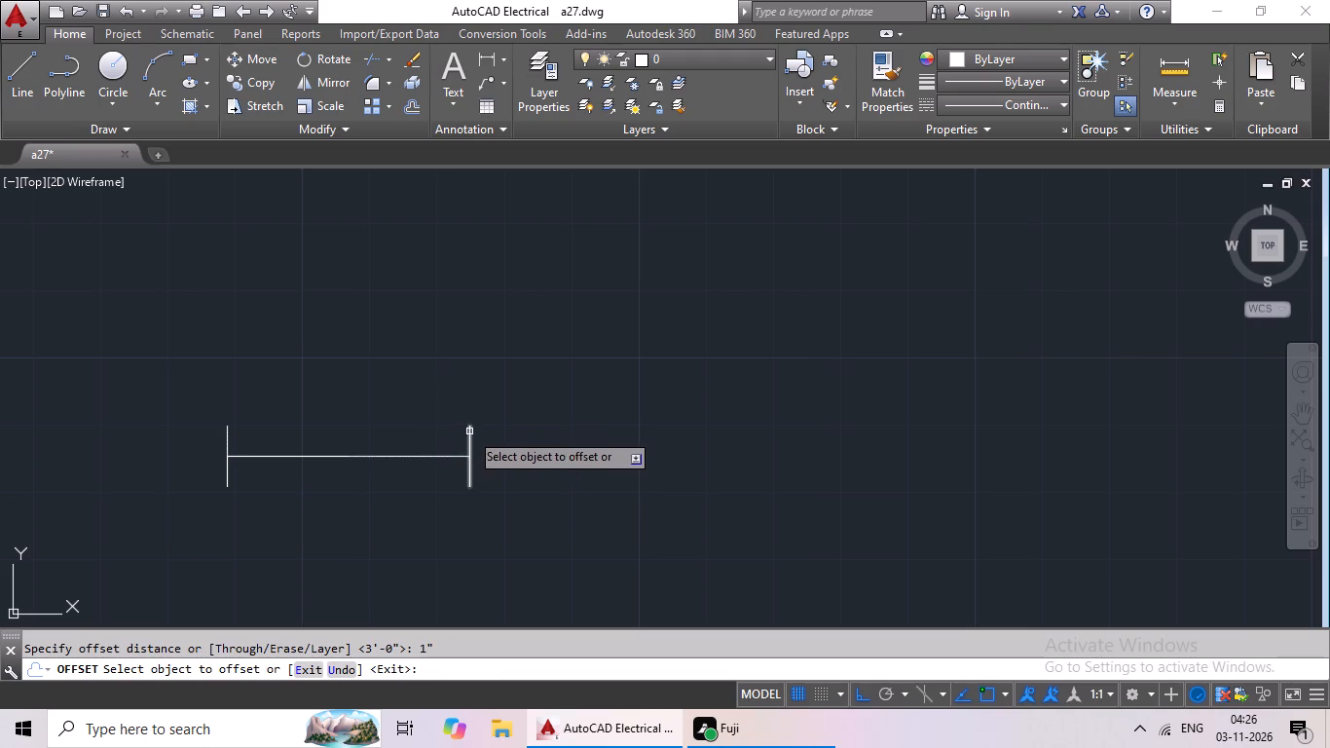
{"action": "left_click", "coordinate": [469, 431]}
{"action": "left_click", "coordinate": [542, 440]}
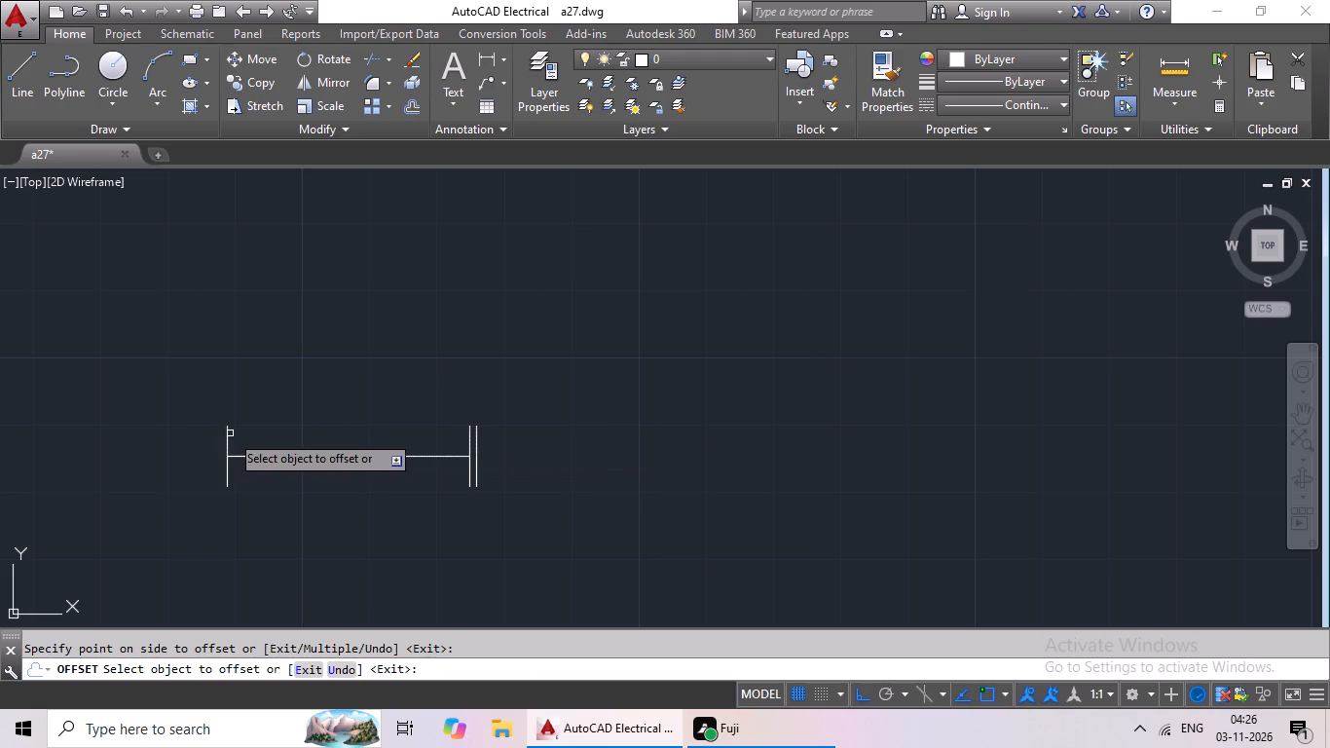
{"action": "left_click", "coordinate": [227, 437]}
{"action": "left_click", "coordinate": [152, 442]}
{"action": "key", "text": "Escape"}
{"action": "key", "text": "Escape"}
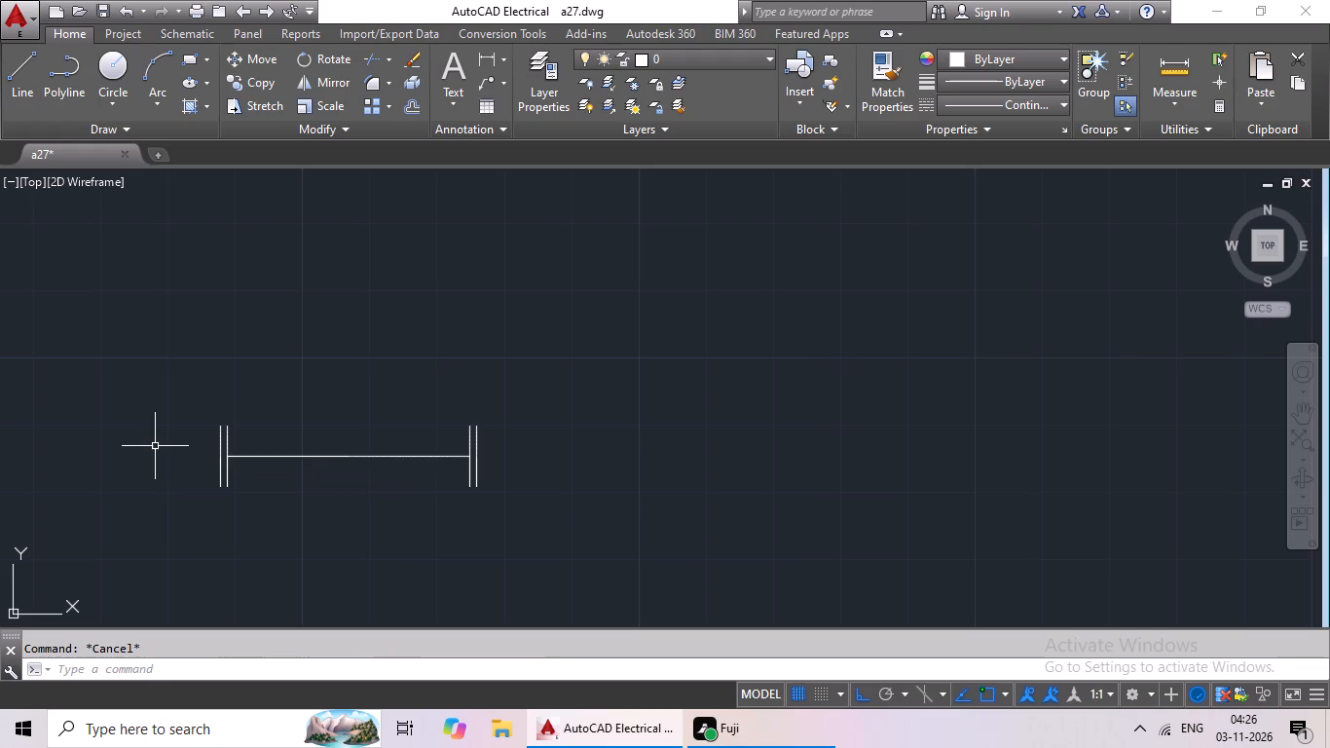
Offset the 3' horizontal line 1/2" upward and 1/2" downward between the end lines.
{"action": "key", "text": "o"}
{"action": "key", "text": "Return"}
{"action": "key", "text": "1"}
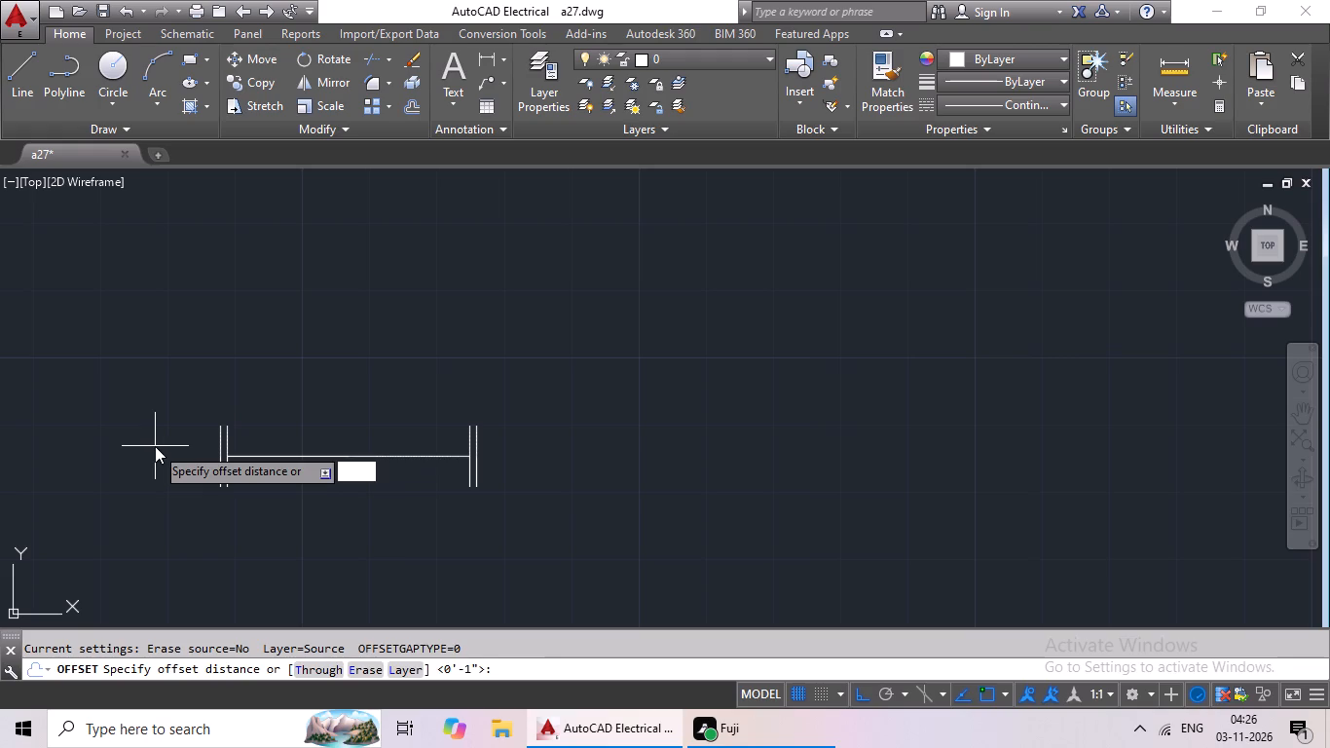
{"action": "type", "text": "/2"}
{"action": "key", "text": "shift+quotedbl"}
{"action": "key", "text": "Return"}
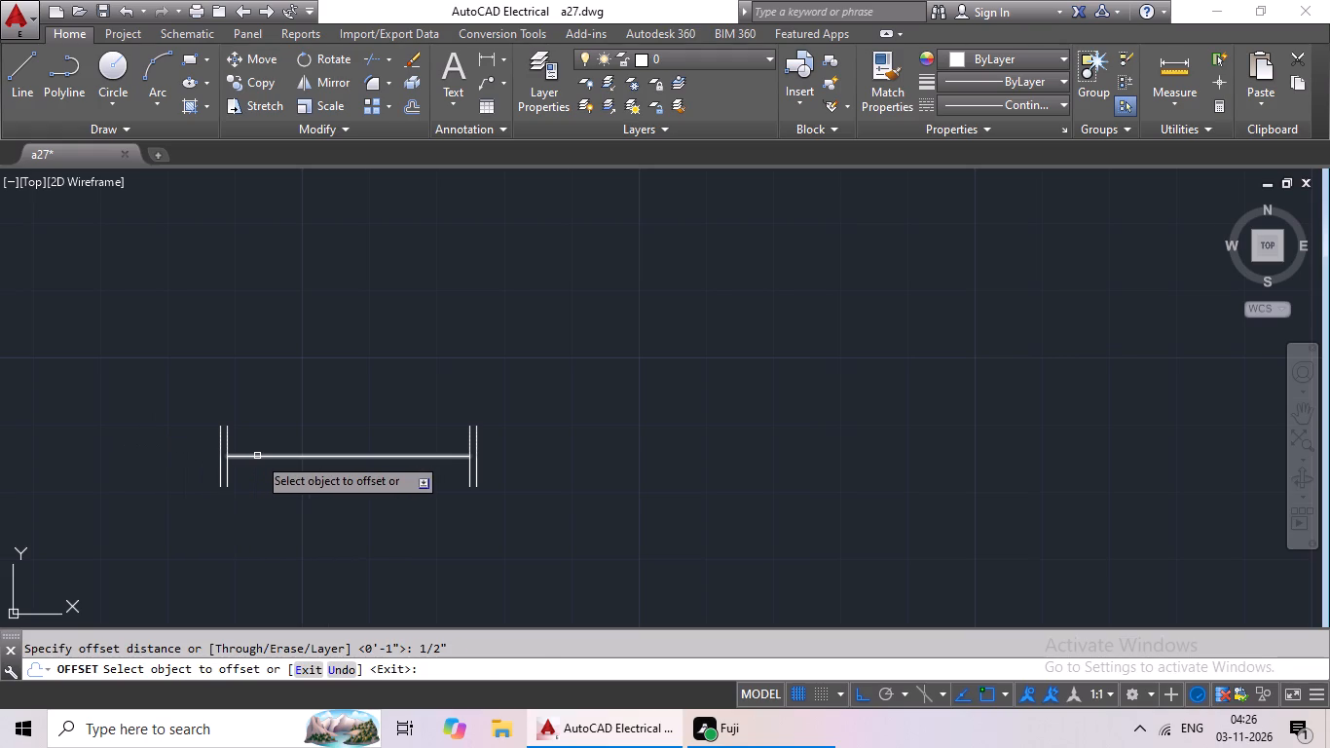
{"action": "left_click", "coordinate": [287, 417]}
{"action": "left_click", "coordinate": [274, 457]}
{"action": "left_click", "coordinate": [291, 412]}
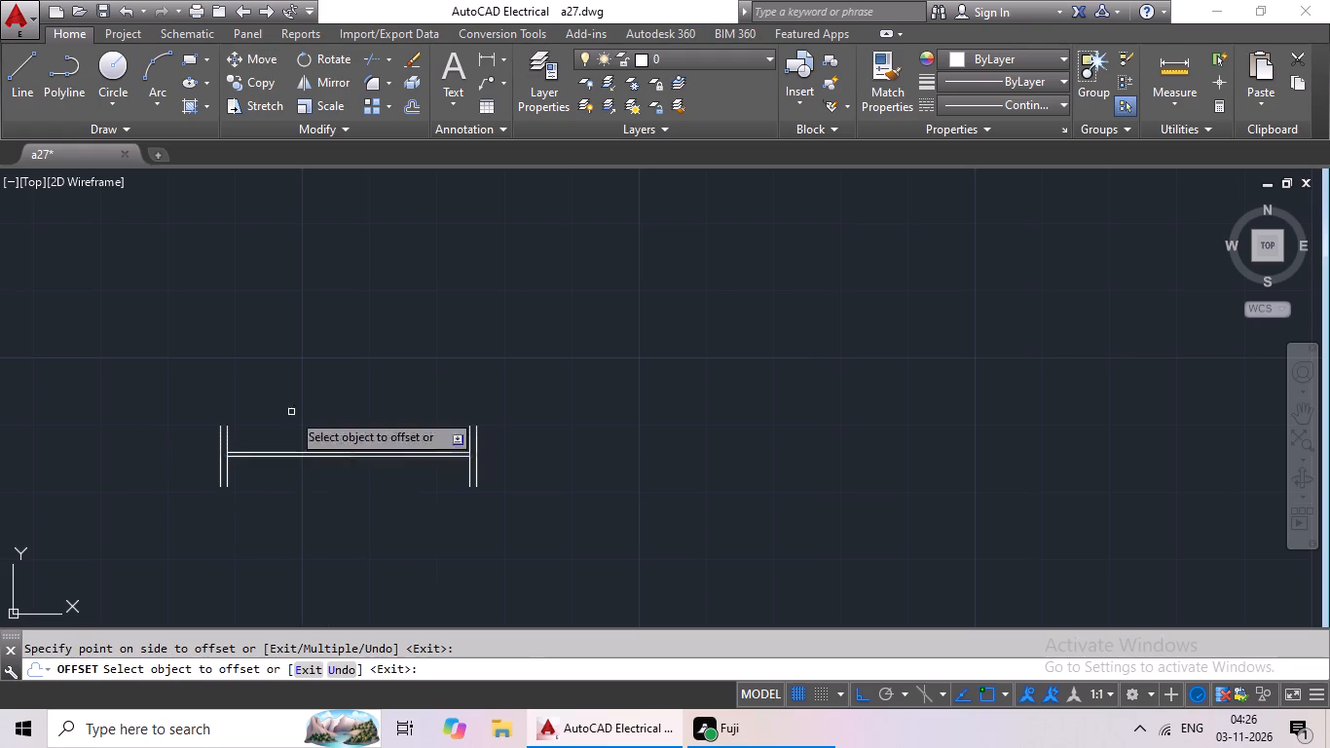
{"action": "scroll", "coordinate": [325, 480], "scroll_direction": "up", "scroll_amount": 3}
{"action": "left_click", "coordinate": [409, 388]}
{"action": "left_click", "coordinate": [387, 454]}
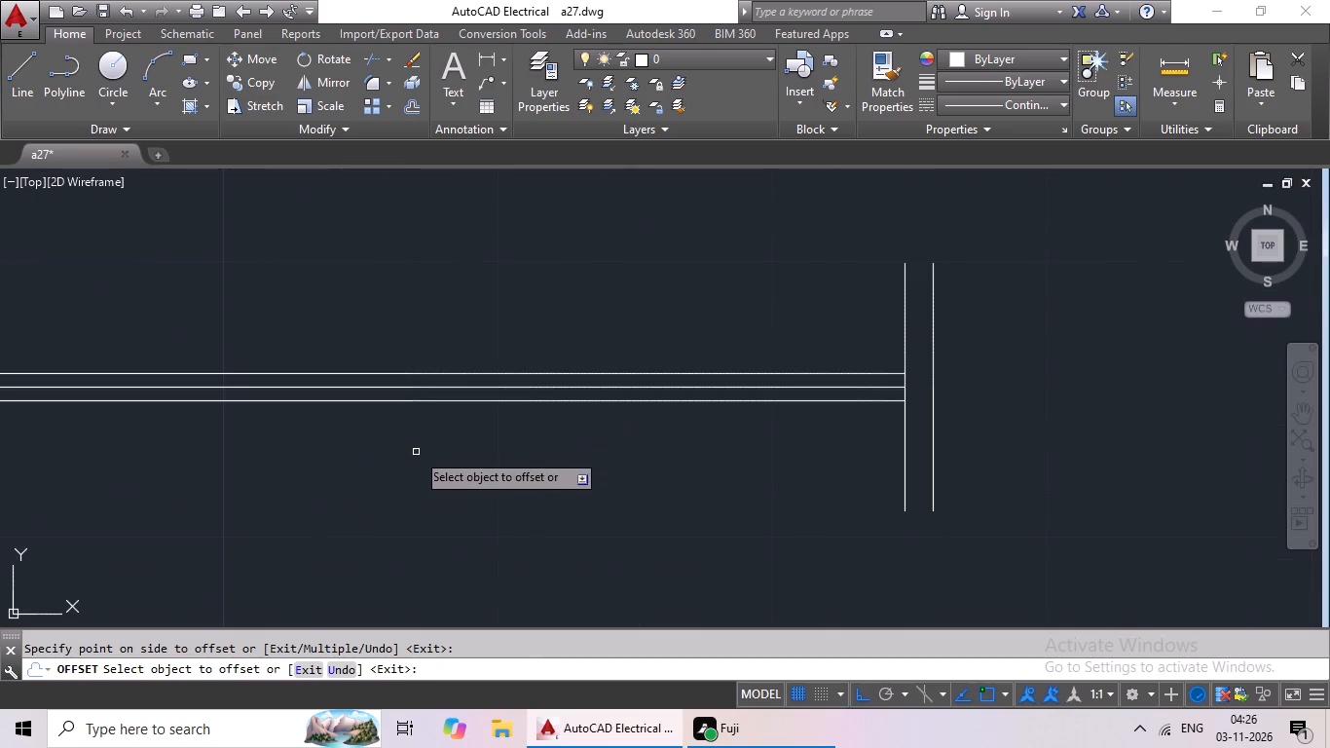
{"action": "middle_click_drag", "start_coordinate": [424, 442], "coordinate": [459, 391]}
{"action": "scroll", "coordinate": [459, 391], "scroll_direction": "down", "scroll_amount": 3}
{"action": "key", "text": "Escape"}
{"action": "key", "text": "Escape"}
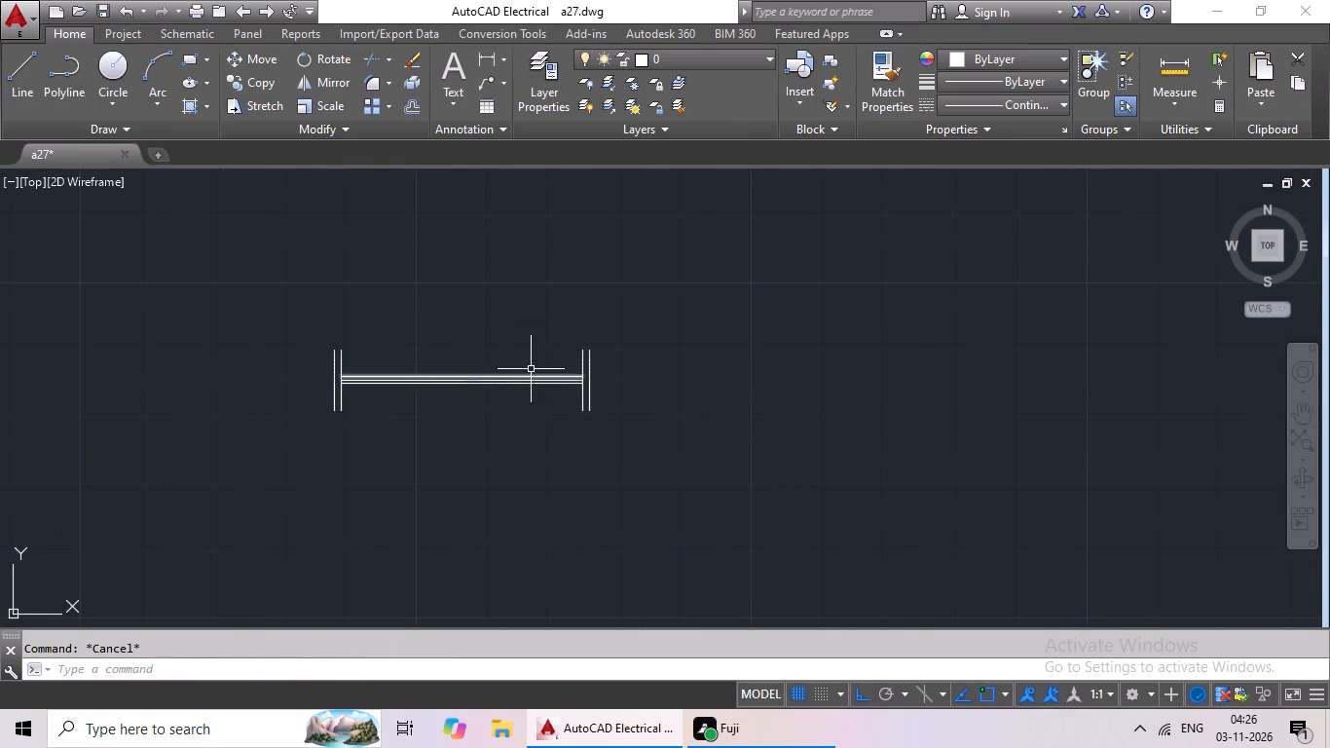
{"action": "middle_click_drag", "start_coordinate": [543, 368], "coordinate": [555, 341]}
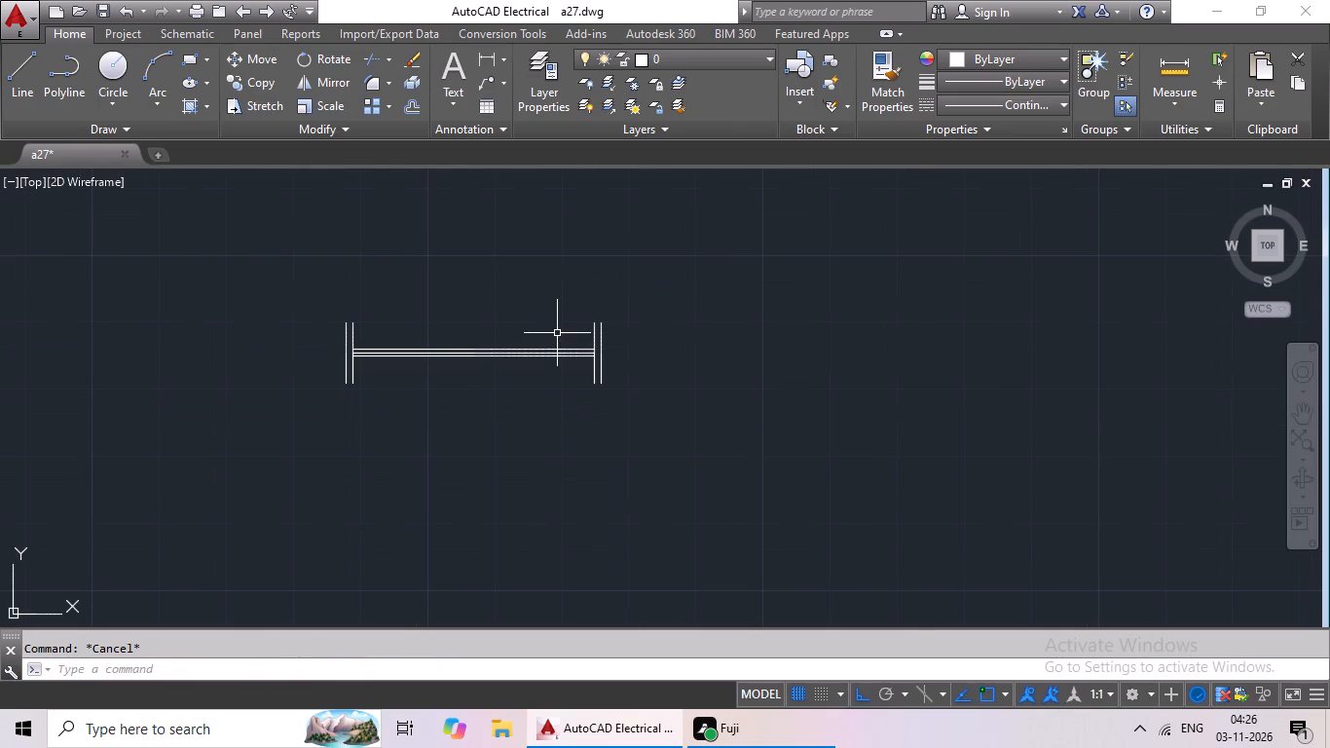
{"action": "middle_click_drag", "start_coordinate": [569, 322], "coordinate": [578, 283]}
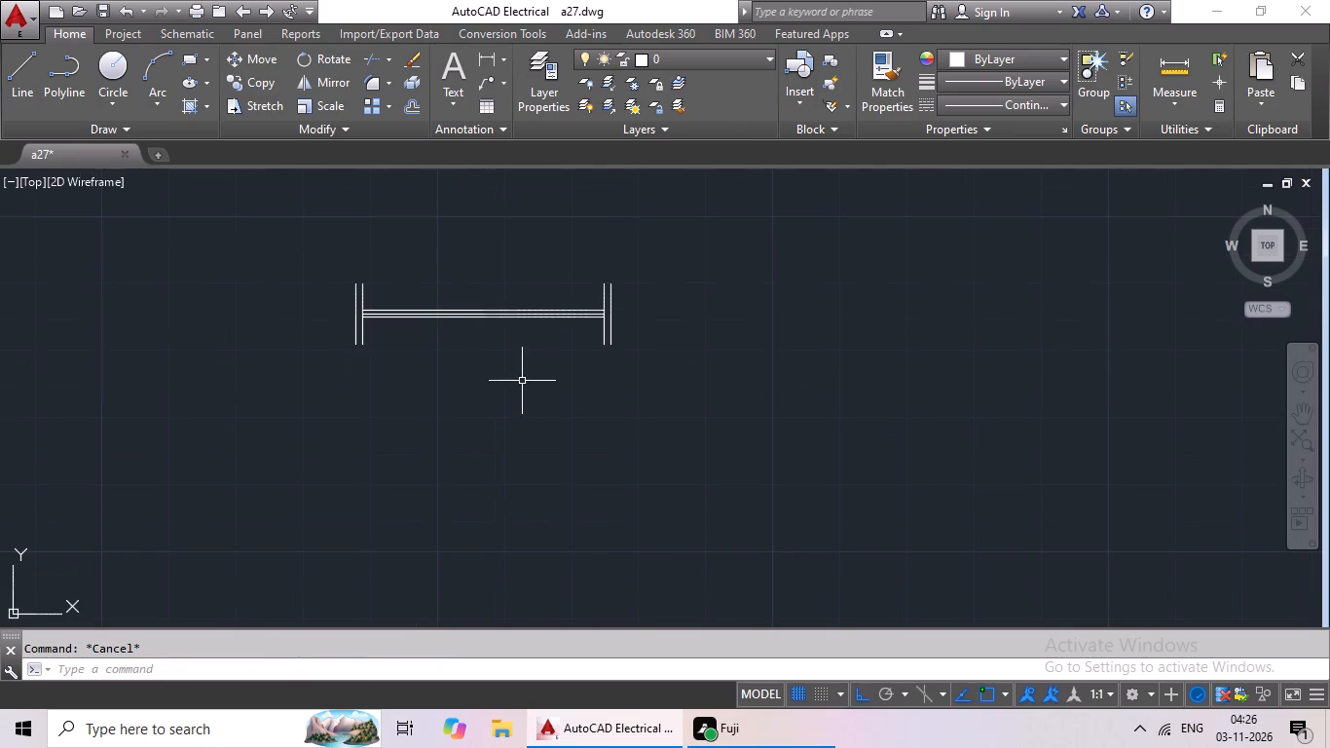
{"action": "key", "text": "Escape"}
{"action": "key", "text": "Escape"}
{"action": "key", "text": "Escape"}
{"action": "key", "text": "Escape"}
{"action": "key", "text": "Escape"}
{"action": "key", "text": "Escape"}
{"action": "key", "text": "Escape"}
Copy the complete 3' window symbol and paste the duplicate directly below the original.
{"action": "left_click_drag", "start_coordinate": [540, 237], "coordinate": [292, 314]}
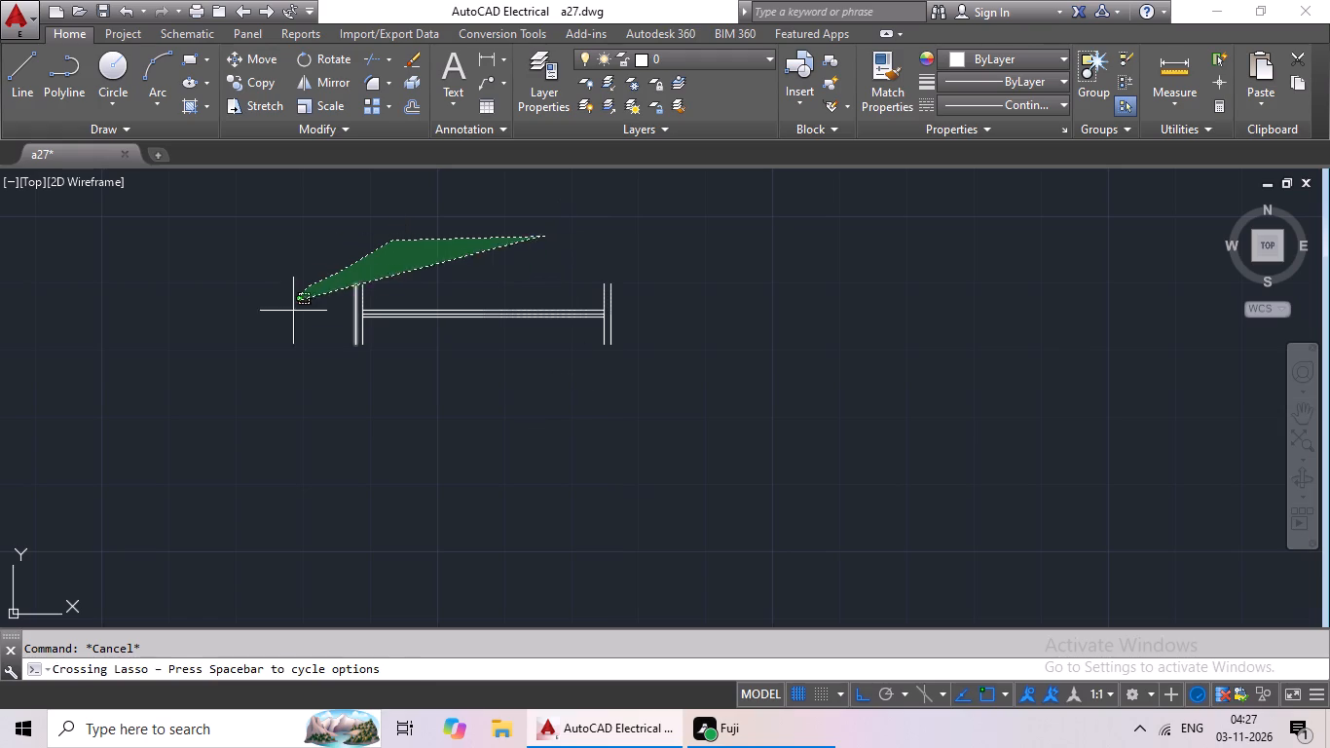
{"action": "left_click_drag", "start_coordinate": [292, 314], "coordinate": [717, 345]}
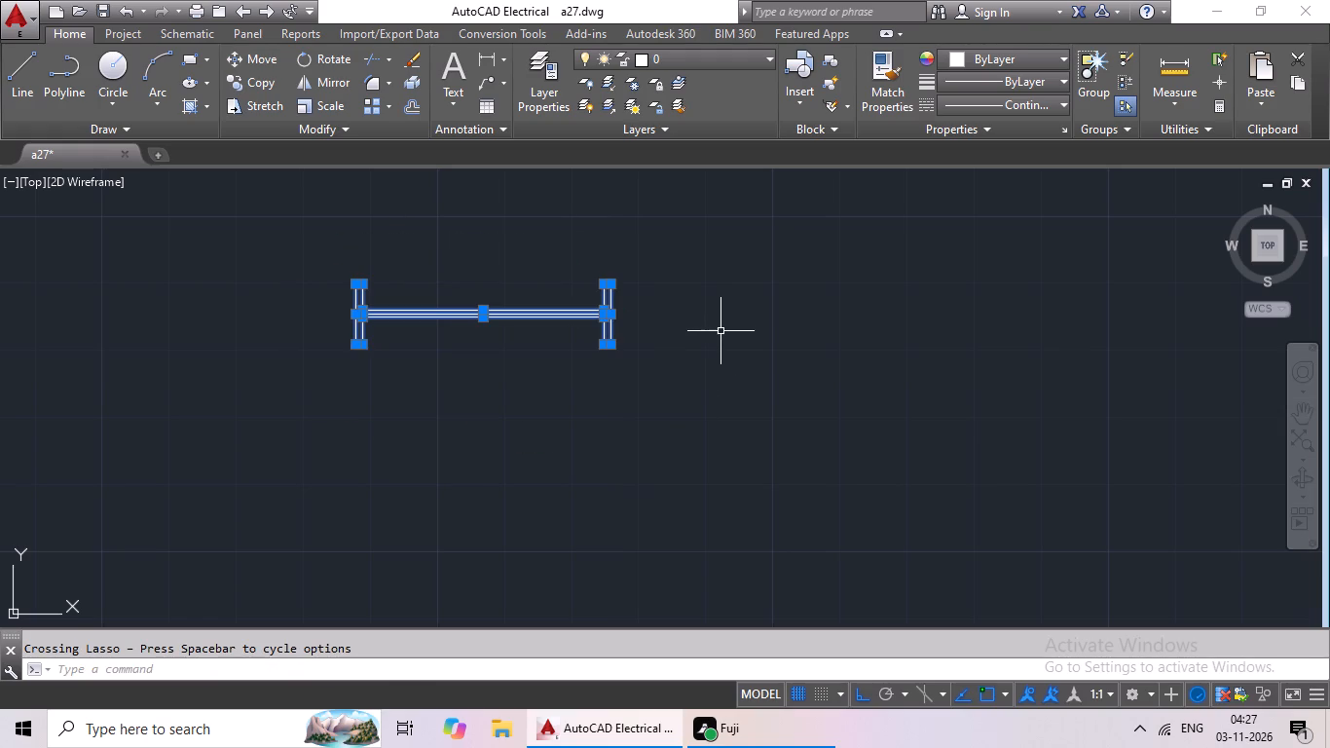
{"action": "key", "text": "ctrl+c"}
{"action": "key", "text": "ctrl+v"}
{"action": "scroll", "coordinate": [521, 418], "scroll_direction": "down", "scroll_amount": 1}
{"action": "middle_click_drag", "start_coordinate": [521, 418], "coordinate": [569, 318]}
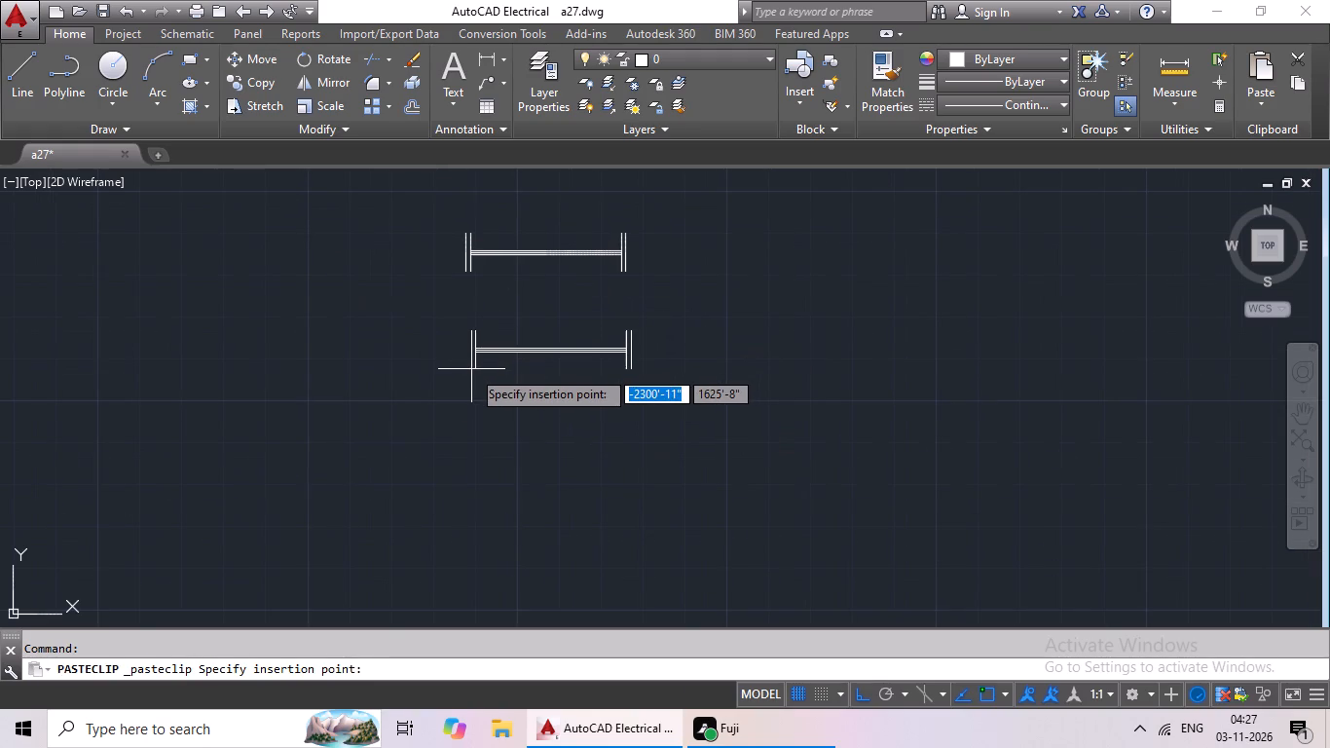
{"action": "left_click", "coordinate": [468, 367]}
Rotate the pasted 3' window symbol 90° about the top of its right end line to stand it vertically.
{"action": "left_click_drag", "start_coordinate": [518, 315], "coordinate": [584, 398]}
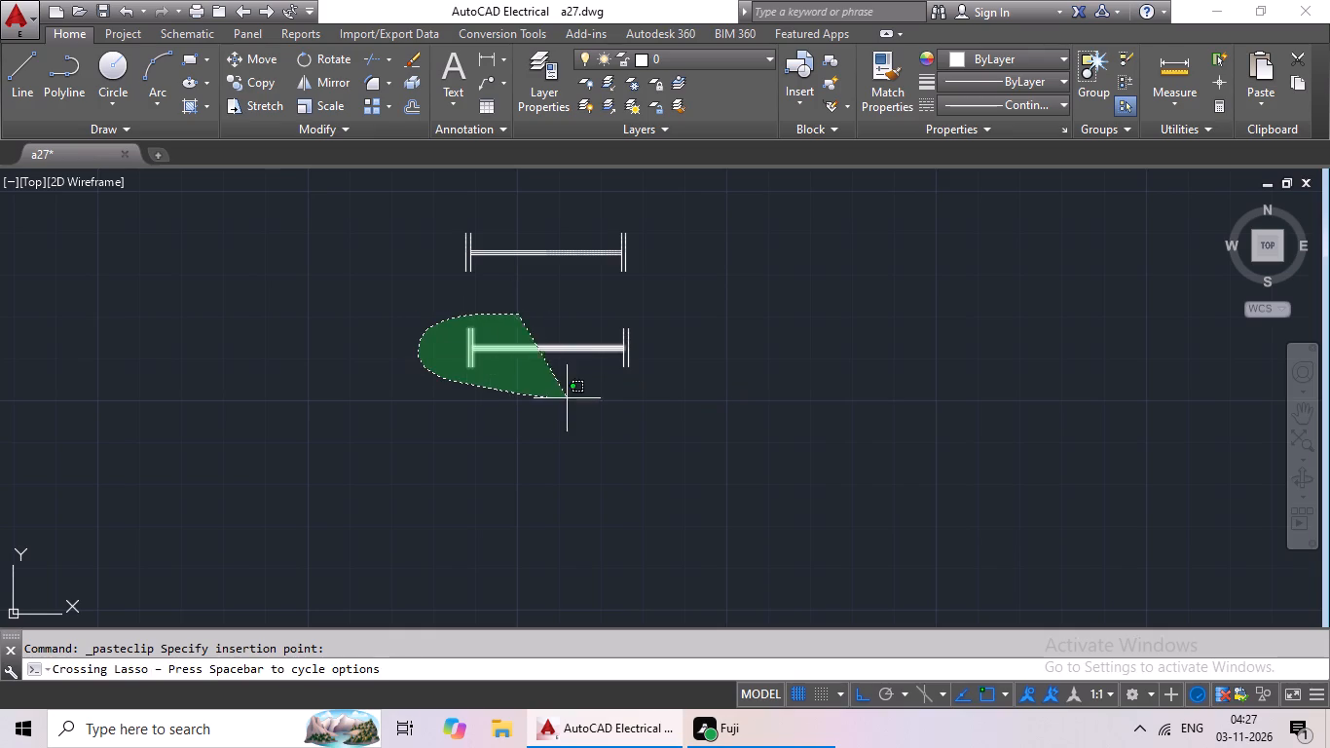
{"action": "left_click_drag", "start_coordinate": [584, 398], "coordinate": [669, 354]}
{"action": "left_click", "coordinate": [331, 54]}
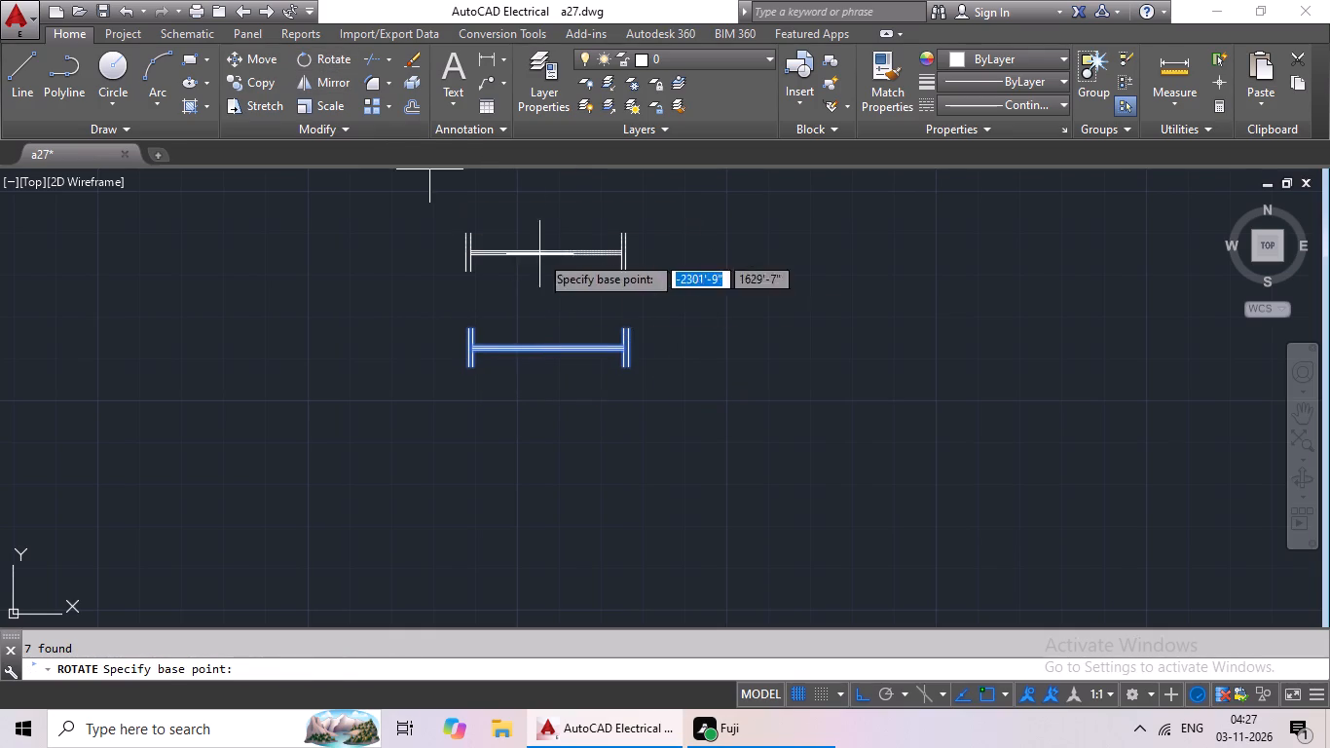
{"action": "left_click", "coordinate": [626, 330]}
{"action": "left_click", "coordinate": [637, 294]}
Copy the horizontal 3' window symbol and paste the duplicate below it, to the left of the vertical symbol.
{"action": "middle_click_drag", "start_coordinate": [685, 284], "coordinate": [671, 391]}
{"action": "left_click_drag", "start_coordinate": [574, 319], "coordinate": [699, 382]}
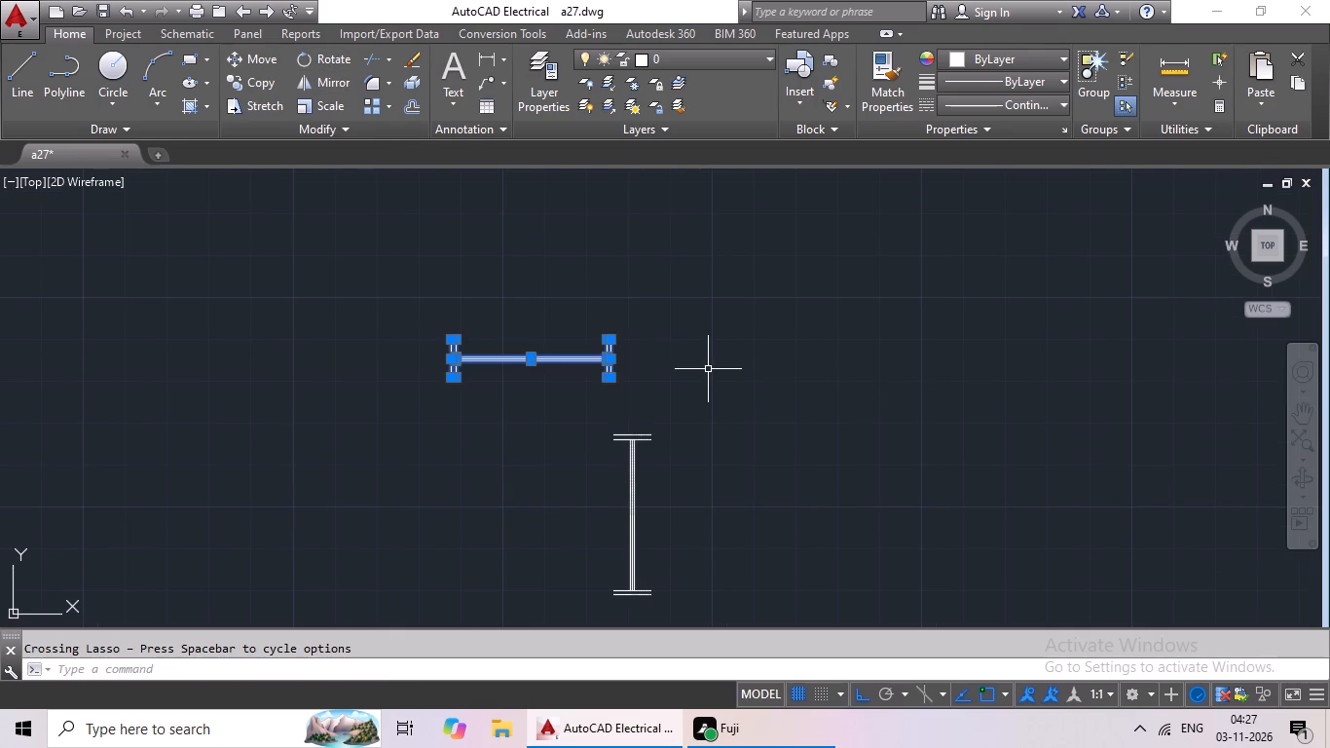
{"action": "key", "text": "ctrl+c"}
{"action": "key", "text": "ctrl+v"}
{"action": "middle_click_drag", "start_coordinate": [369, 491], "coordinate": [467, 416]}
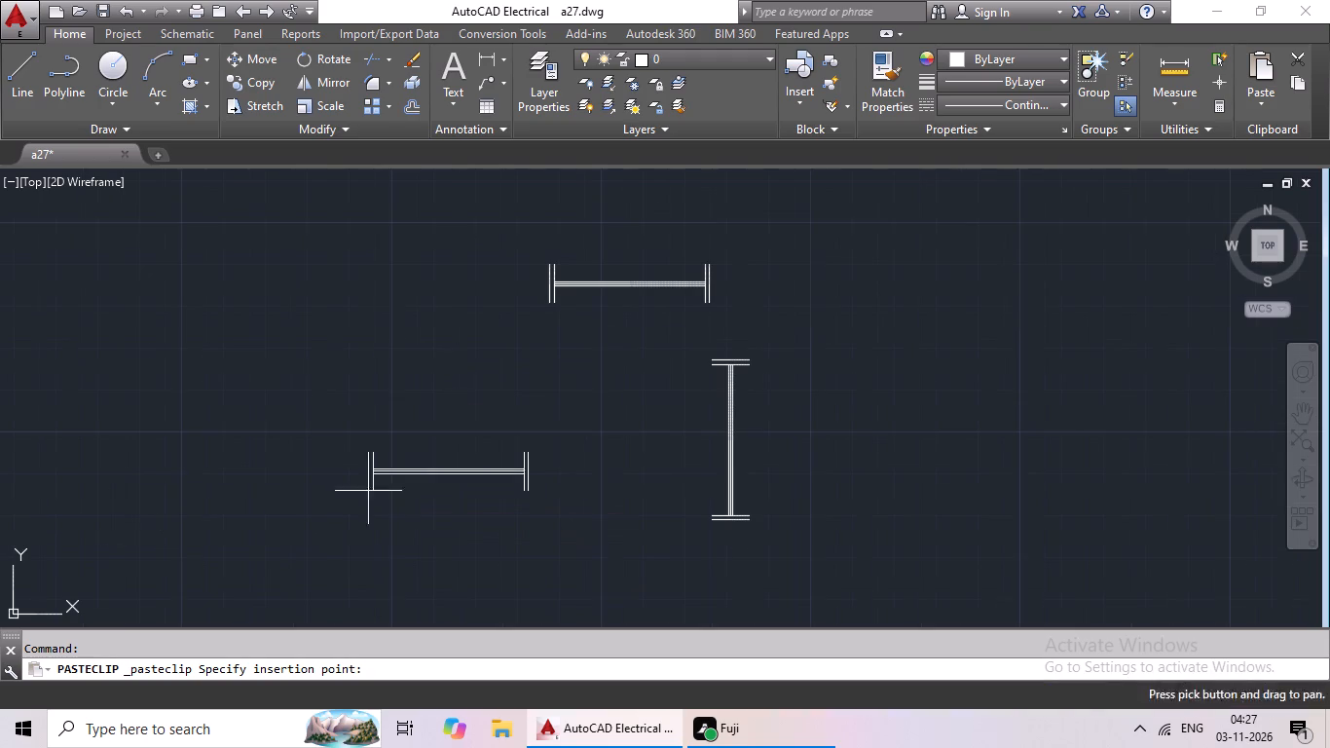
{"action": "left_click", "coordinate": [422, 441]}
Offset the new duplicate's inner right end line 2' to the left.
{"action": "scroll", "coordinate": [499, 422], "scroll_direction": "up", "scroll_amount": 3}
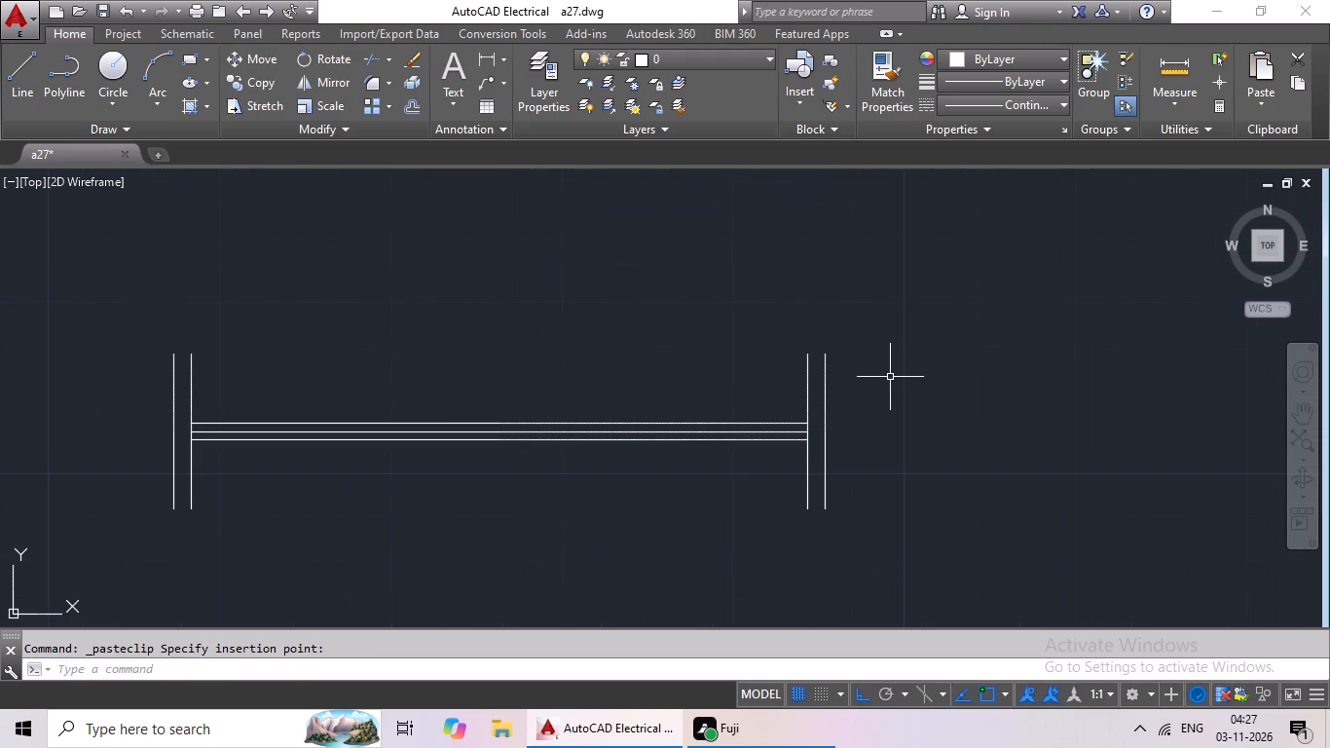
{"action": "key", "text": "Escape"}
{"action": "key", "text": "o"}
{"action": "key", "text": "Return"}
{"action": "type", "text": "2'"}
{"action": "key", "text": "Return"}
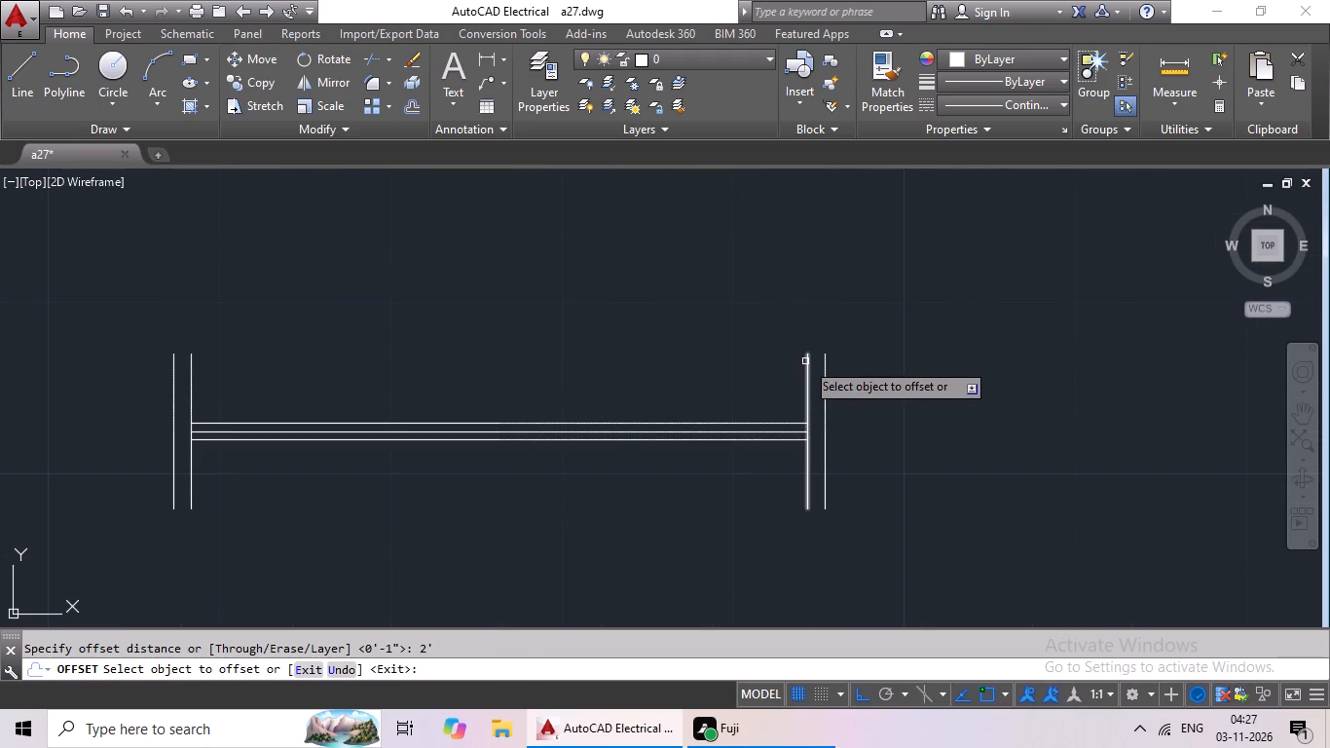
{"action": "left_click", "coordinate": [806, 361]}
{"action": "left_click", "coordinate": [687, 361]}
{"action": "key", "text": "Escape"}
{"action": "key", "text": "Escape"}
Offset the new 2' end line 1" further to the left.
{"action": "key", "text": "o"}
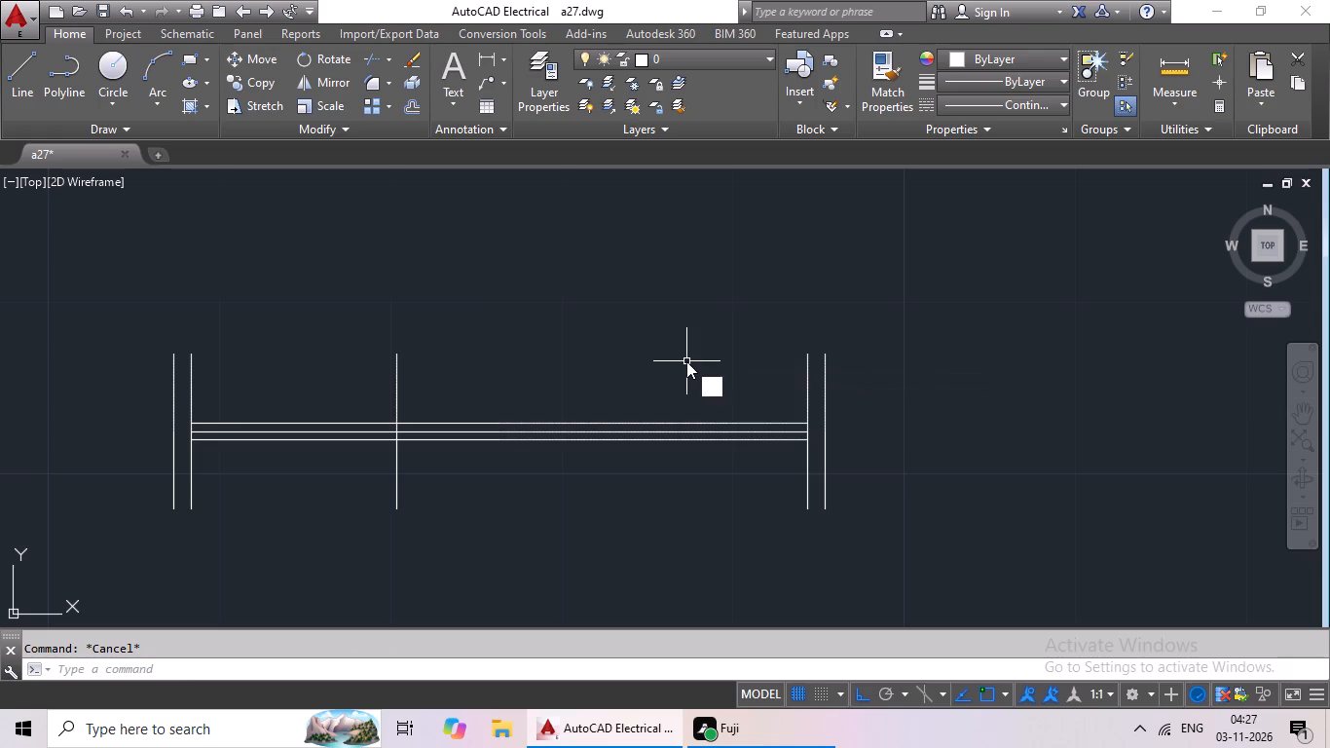
{"action": "key", "text": "Return"}
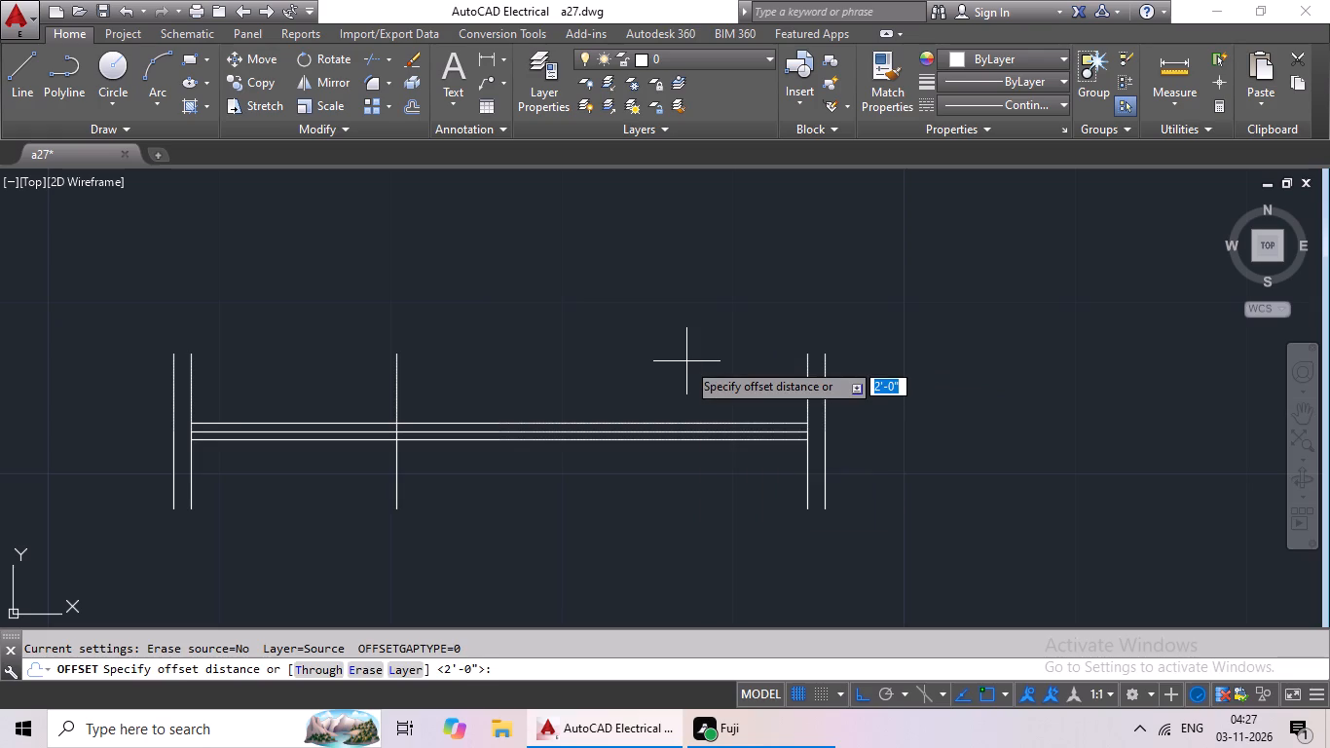
{"action": "type", "text": "1\""}
{"action": "key", "text": "Return"}
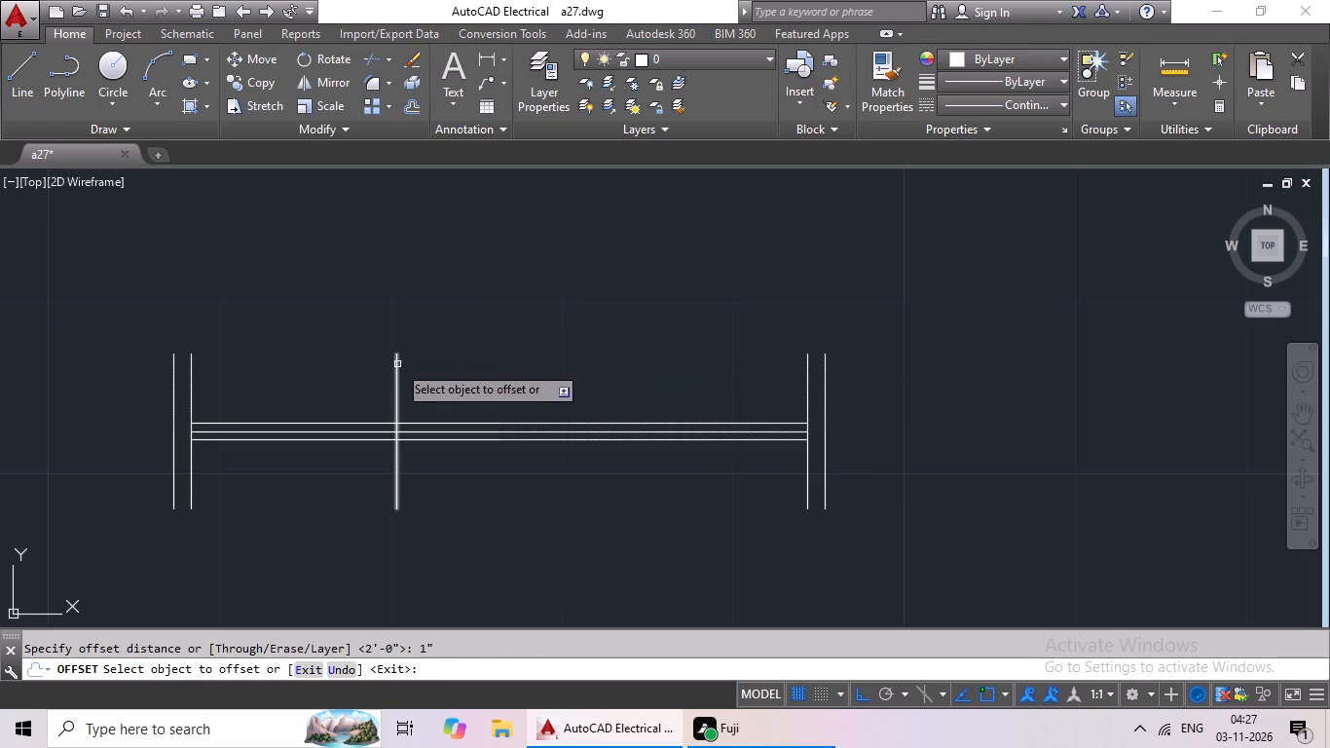
{"action": "left_click_drag", "start_coordinate": [397, 364], "coordinate": [382, 371]}
{"action": "left_click", "coordinate": [364, 373]}
{"action": "key", "text": "Escape"}
{"action": "key", "text": "Escape"}
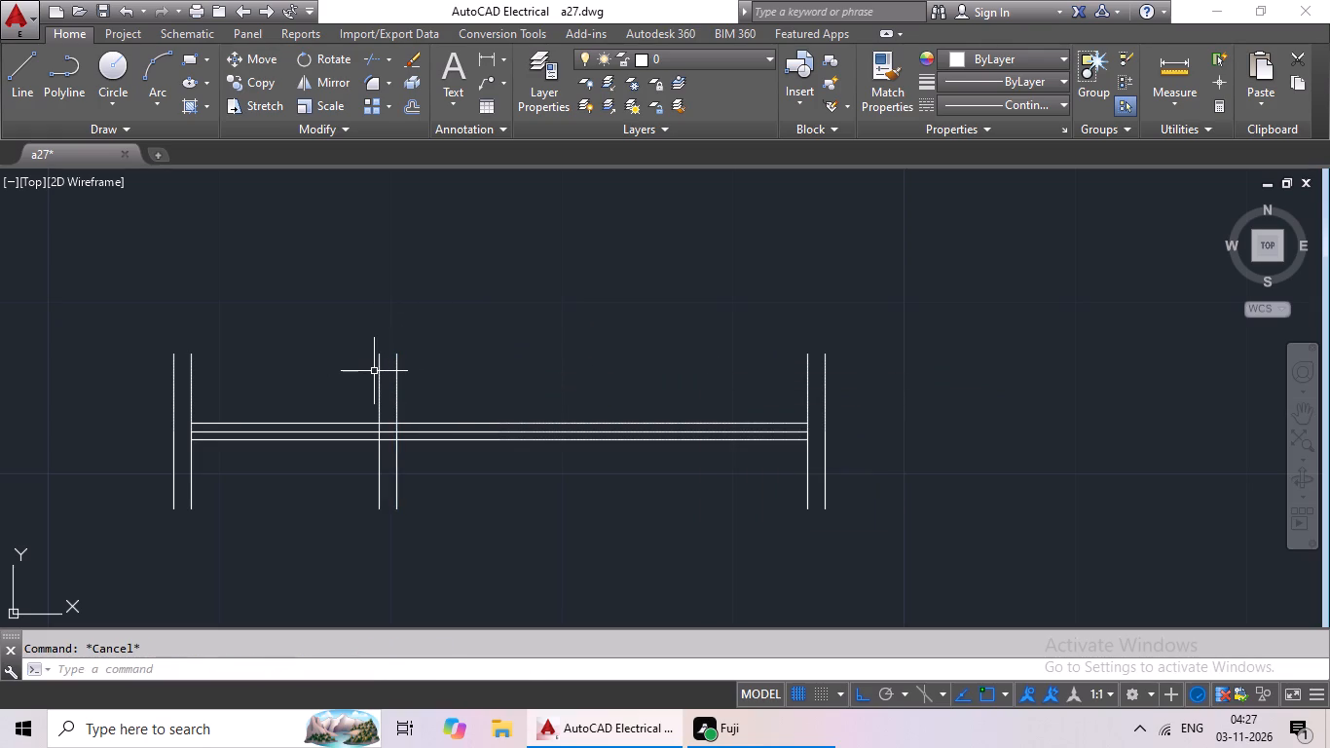
{"action": "key", "text": "Escape"}
{"action": "key", "text": "Escape"}
Trim the three horizontal lines between the two new end lines 1" apart.
{"action": "type", "text": "tr"}
{"action": "key", "text": "space"}
{"action": "key", "text": "space"}
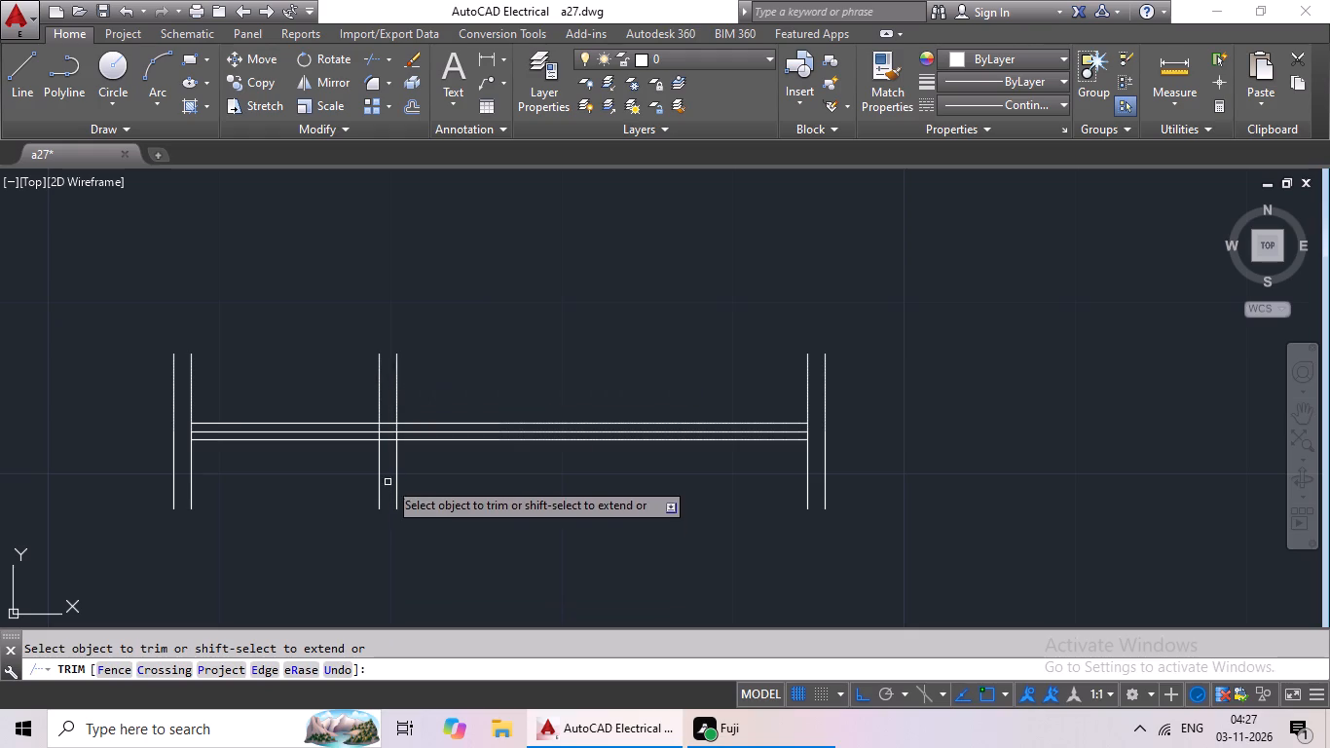
{"action": "scroll", "coordinate": [407, 444], "scroll_direction": "up", "scroll_amount": 4}
{"action": "left_click_drag", "start_coordinate": [288, 268], "coordinate": [245, 466]}
{"action": "left_click_drag", "start_coordinate": [245, 466], "coordinate": [257, 460]}
{"action": "scroll", "coordinate": [296, 436], "scroll_direction": "down", "scroll_amount": 3}
{"action": "middle_click_drag", "start_coordinate": [299, 436], "coordinate": [298, 436]}
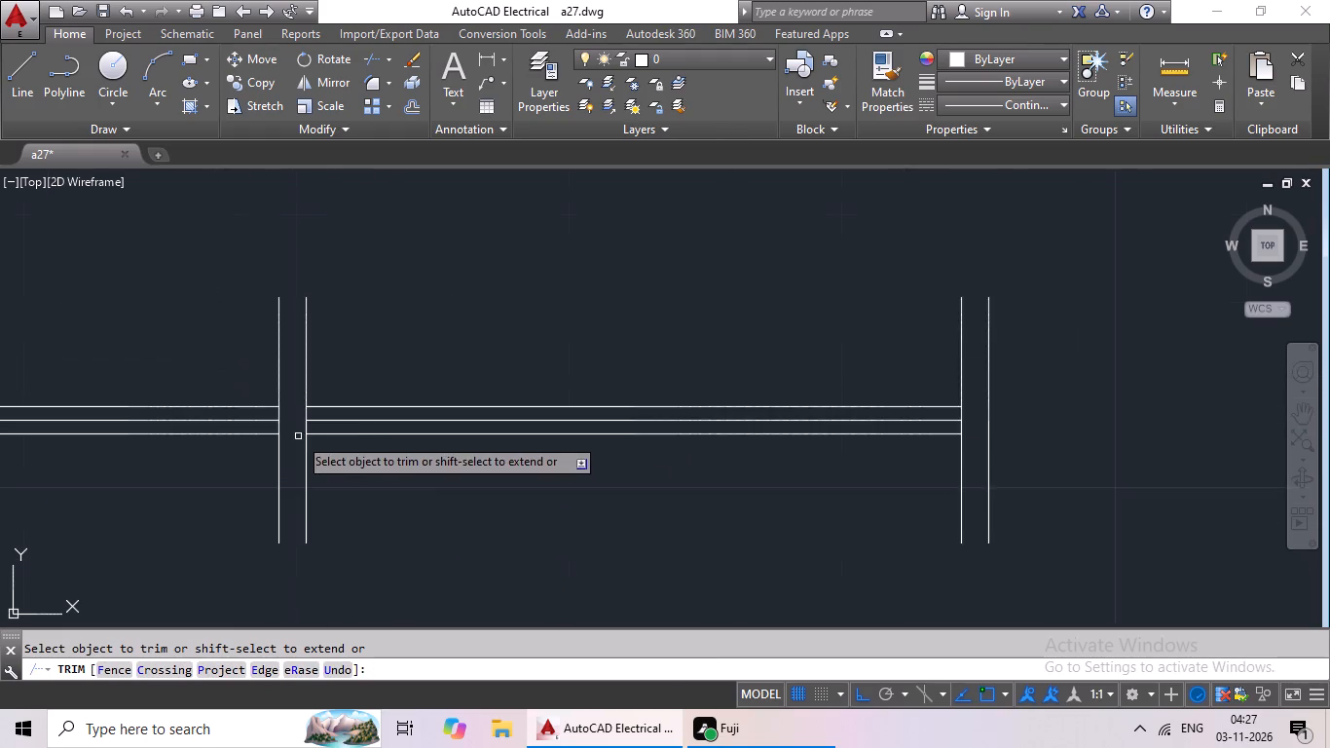
{"action": "middle_click_drag", "start_coordinate": [298, 436], "coordinate": [632, 430]}
{"action": "key", "text": "Escape"}
{"action": "key", "text": "Escape"}
Delete the leftover horizontal segments and the two old end lines left of the 2' window symbol.
{"action": "left_click_drag", "start_coordinate": [529, 358], "coordinate": [220, 407]}
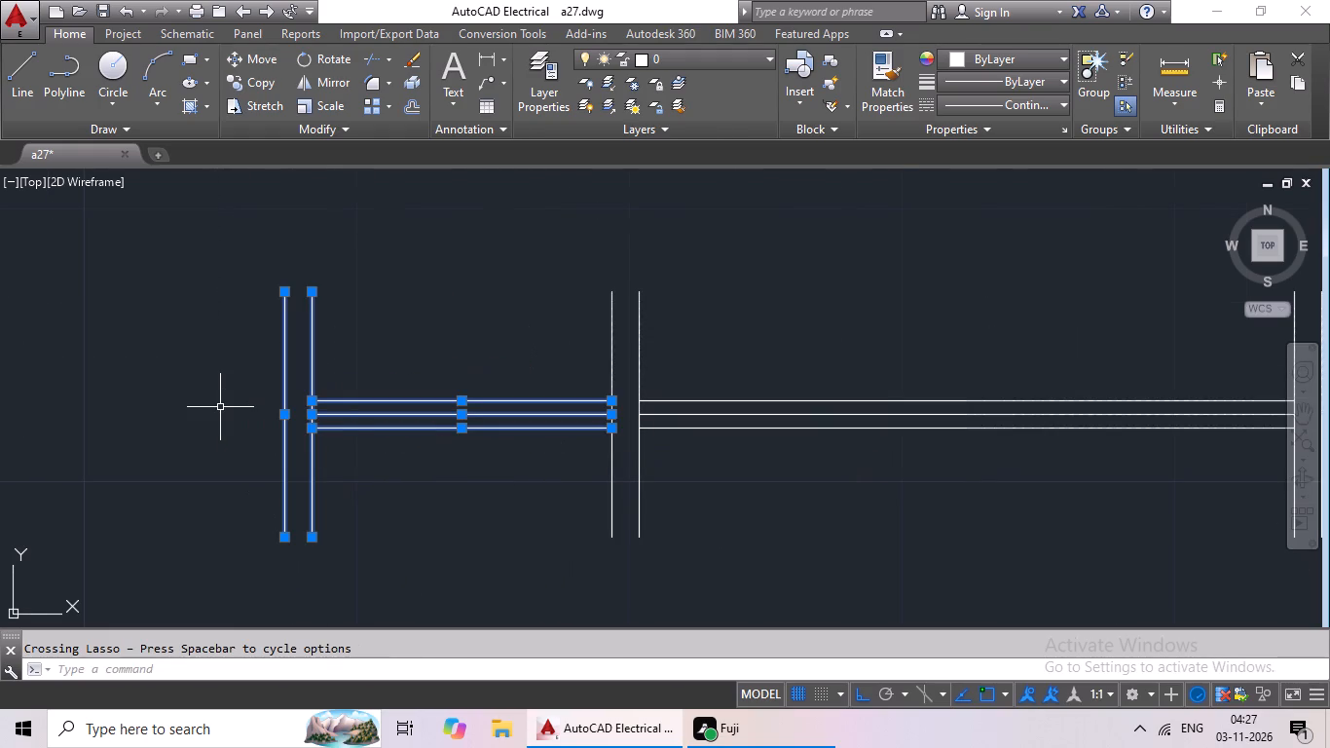
{"action": "key", "text": "Delete"}
Copy the complete 2' window symbol and paste the duplicate directly below the original.
{"action": "scroll", "coordinate": [242, 444], "scroll_direction": "down", "scroll_amount": 3}
{"action": "middle_click_drag", "start_coordinate": [253, 473], "coordinate": [261, 440]}
{"action": "scroll", "coordinate": [255, 464], "scroll_direction": "up", "scroll_amount": 1}
{"action": "left_click_drag", "start_coordinate": [409, 299], "coordinate": [796, 335]}
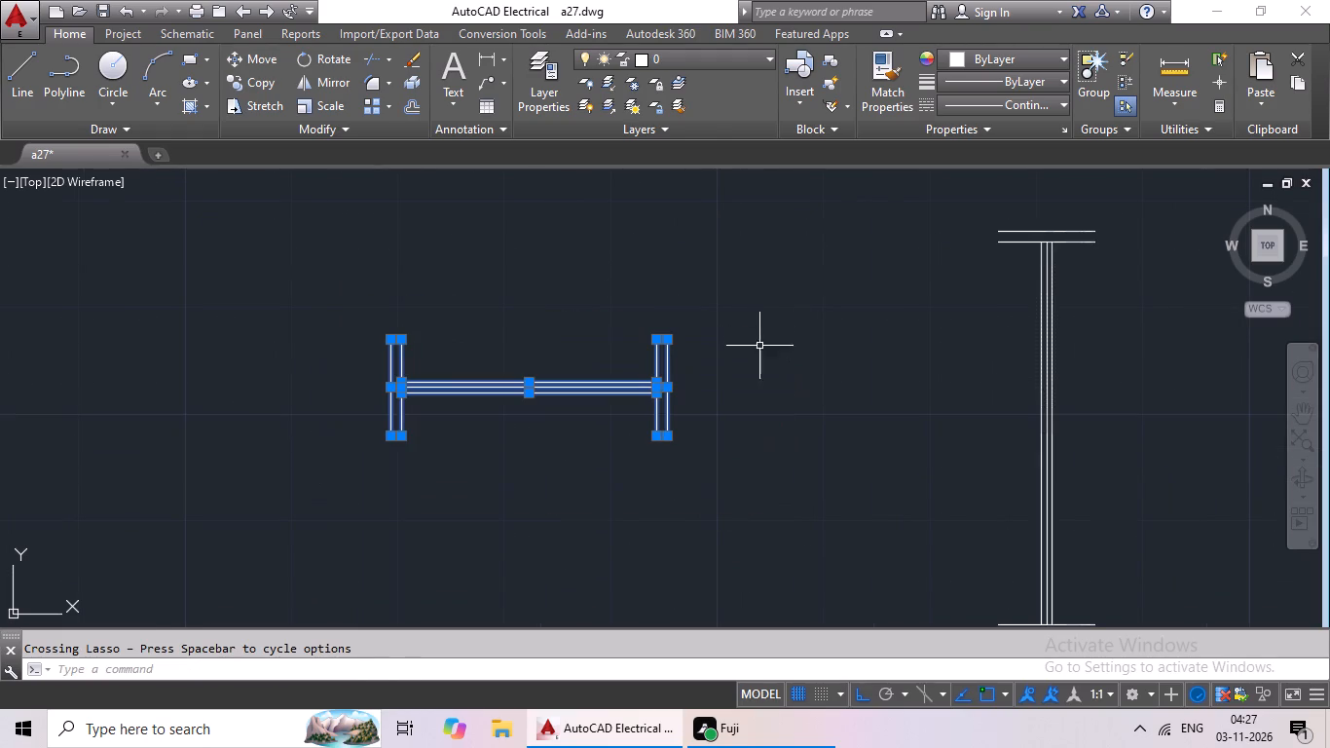
{"action": "key", "text": "ctrl+c"}
{"action": "key", "text": "ctrl+v"}
{"action": "middle_click_drag", "start_coordinate": [509, 506], "coordinate": [570, 305]}
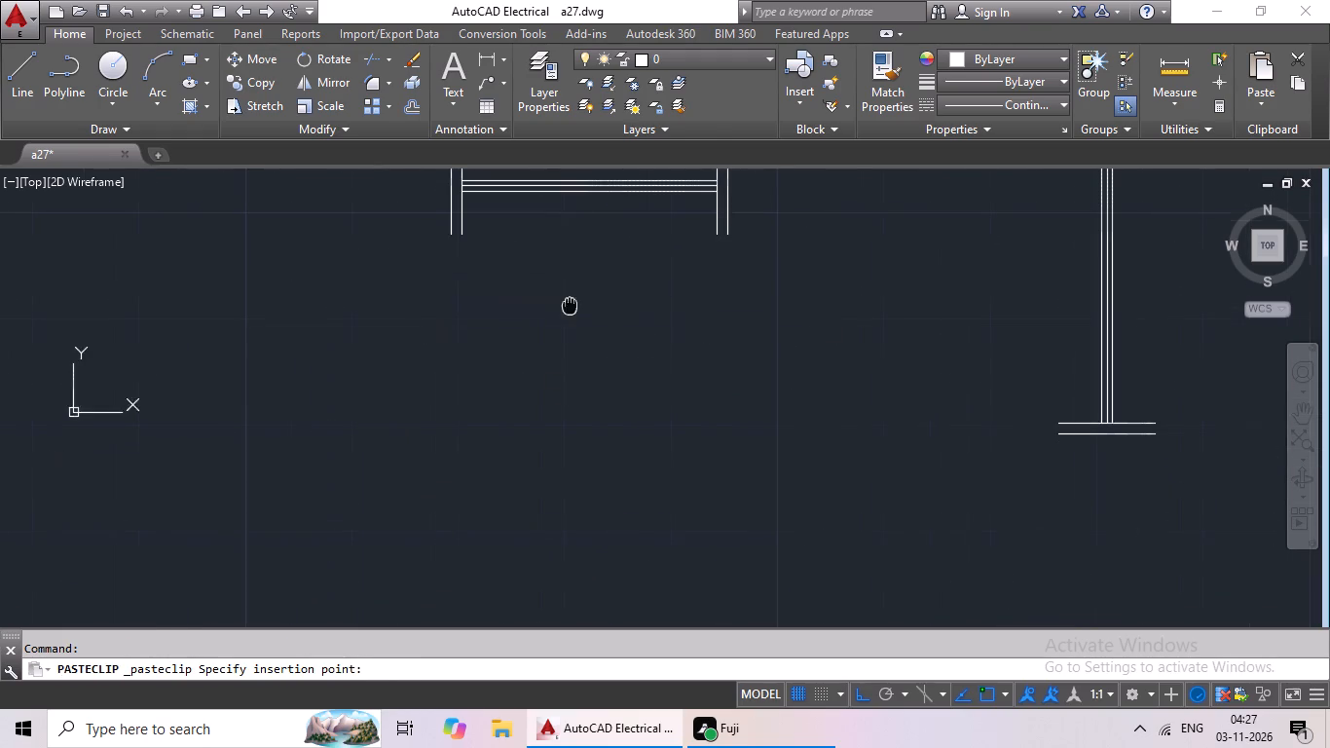
{"action": "left_click", "coordinate": [459, 421]}
Rotate the pasted 2' window symbol 90° about the top of its right end line to stand it vertically.
{"action": "left_click_drag", "start_coordinate": [568, 277], "coordinate": [425, 407]}
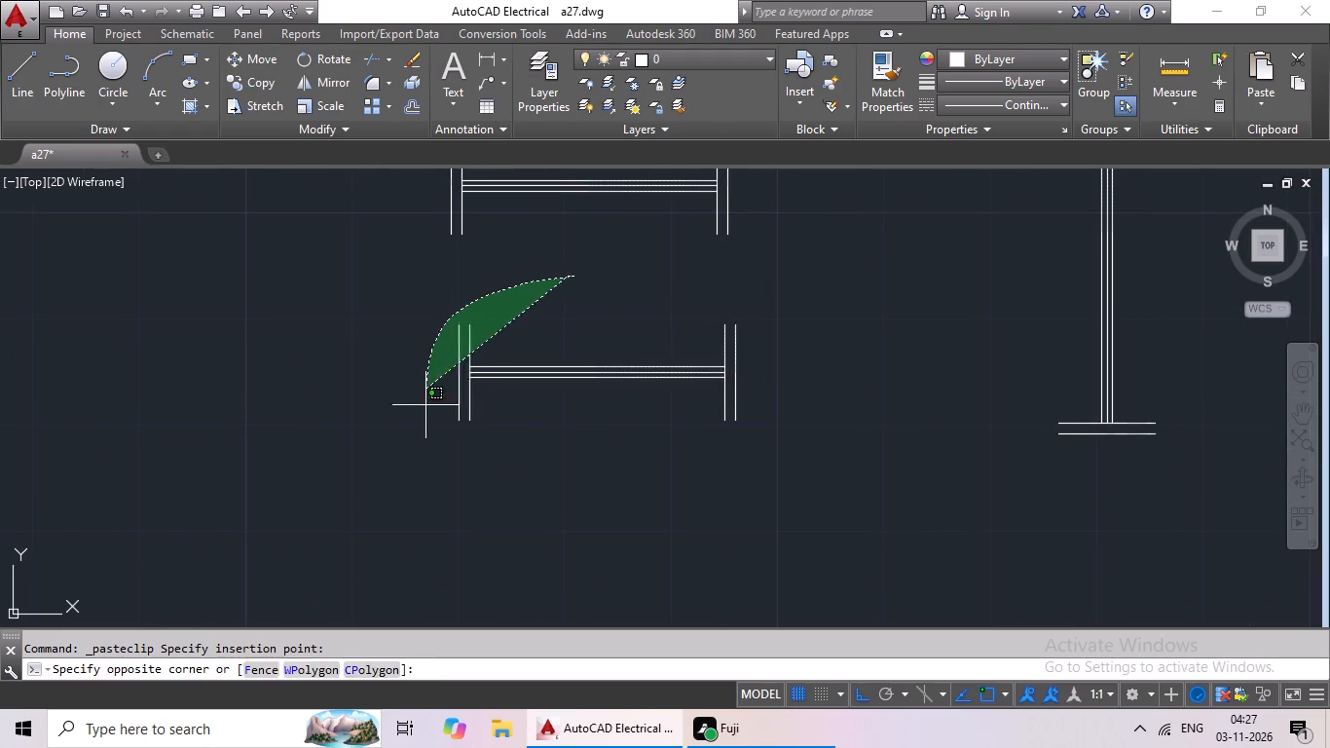
{"action": "left_click_drag", "start_coordinate": [425, 407], "coordinate": [759, 364]}
{"action": "left_click", "coordinate": [325, 57]}
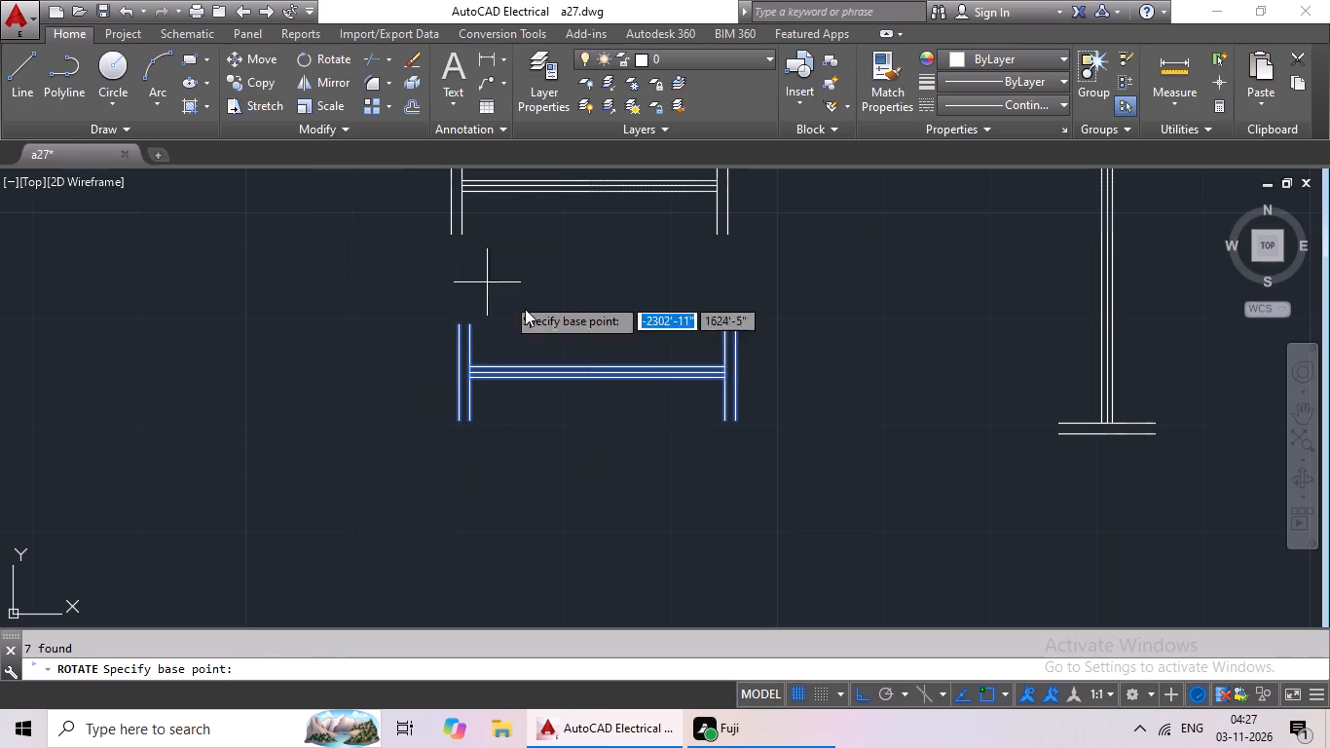
{"action": "left_click", "coordinate": [737, 329]}
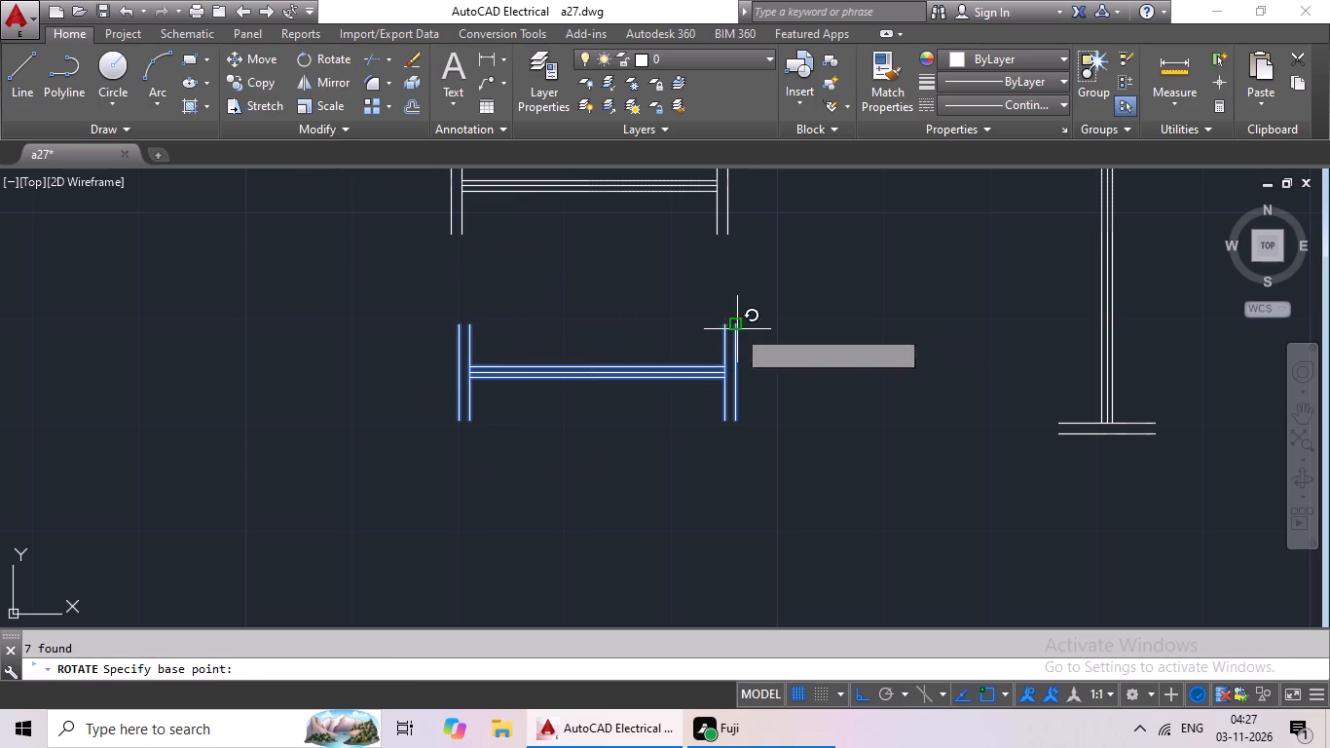
{"action": "left_click", "coordinate": [744, 308]}
Copy the horizontal 3' window symbol and paste the duplicate well to the left of the 2' window symbol.
{"action": "scroll", "coordinate": [781, 312], "scroll_direction": "down", "scroll_amount": 3}
{"action": "middle_click_drag", "start_coordinate": [782, 311], "coordinate": [622, 434]}
{"action": "middle_click_drag", "start_coordinate": [675, 364], "coordinate": [610, 423]}
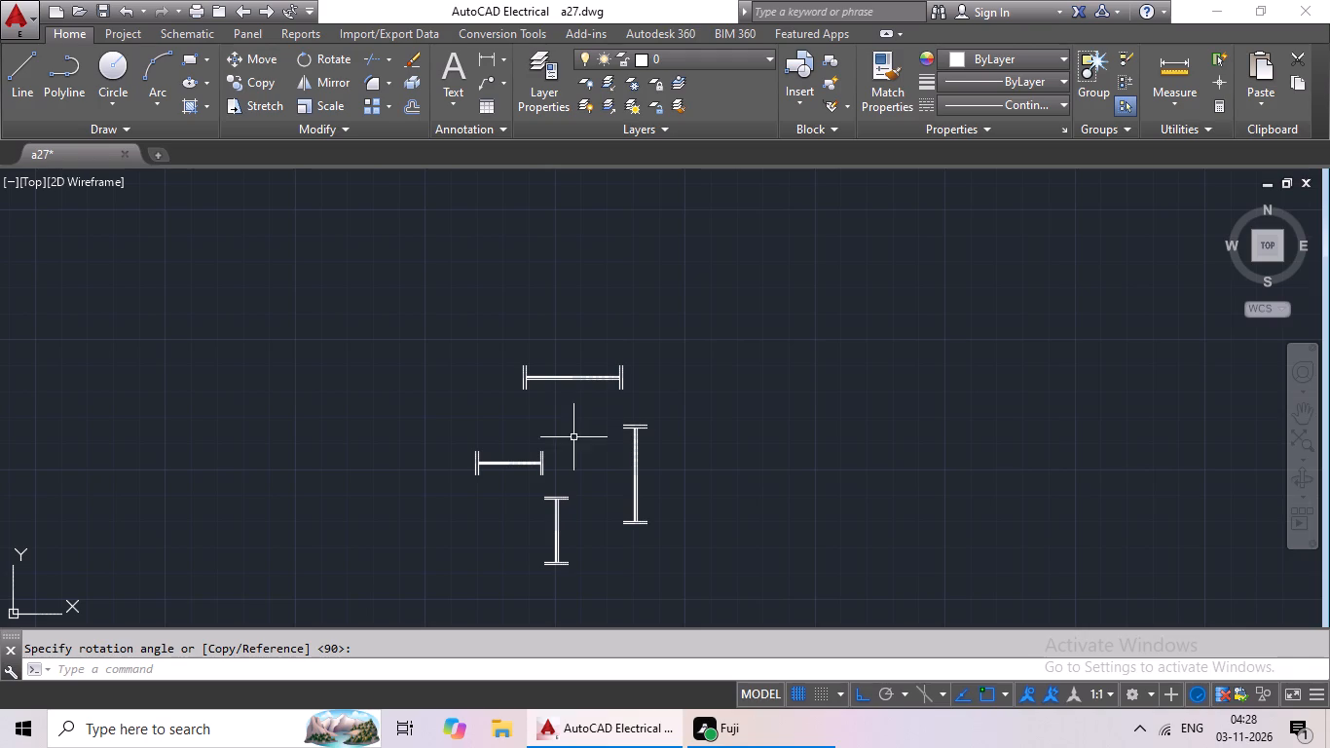
{"action": "scroll", "coordinate": [553, 378], "scroll_direction": "up", "scroll_amount": 2}
{"action": "left_click_drag", "start_coordinate": [556, 299], "coordinate": [819, 342]}
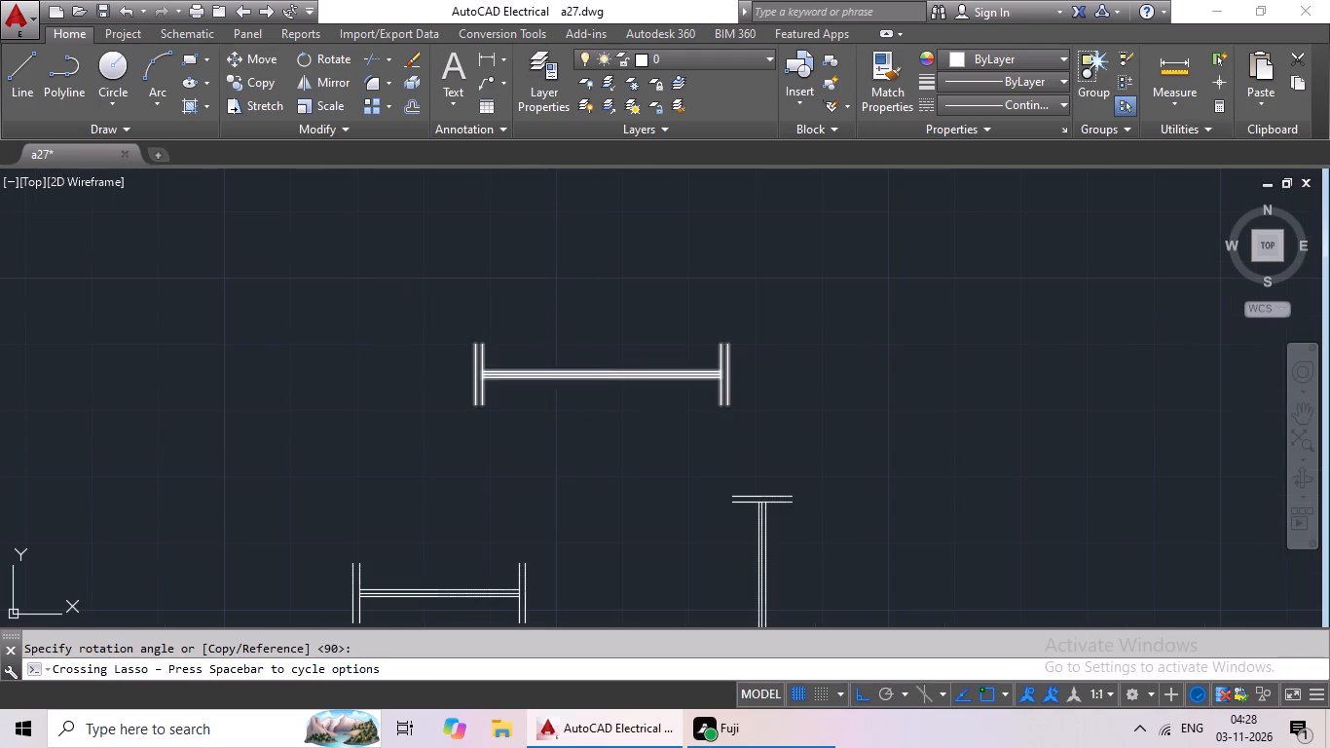
{"action": "key", "text": "ctrl+c"}
{"action": "key", "text": "ctrl+v"}
{"action": "scroll", "coordinate": [524, 464], "scroll_direction": "down", "scroll_amount": 1, "text": "ctrl"}
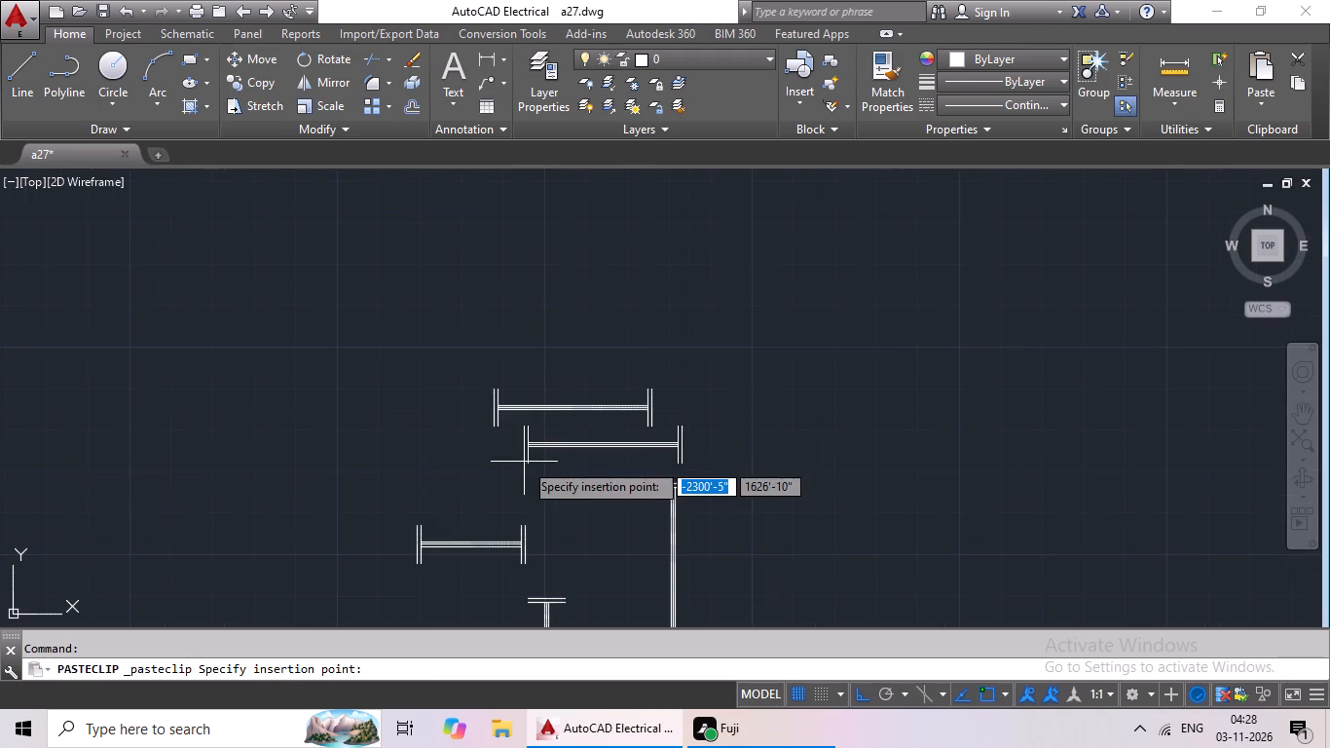
{"action": "middle_click_drag", "start_coordinate": [396, 435], "coordinate": [540, 253]}
{"action": "middle_click_drag", "start_coordinate": [348, 376], "coordinate": [515, 331]}
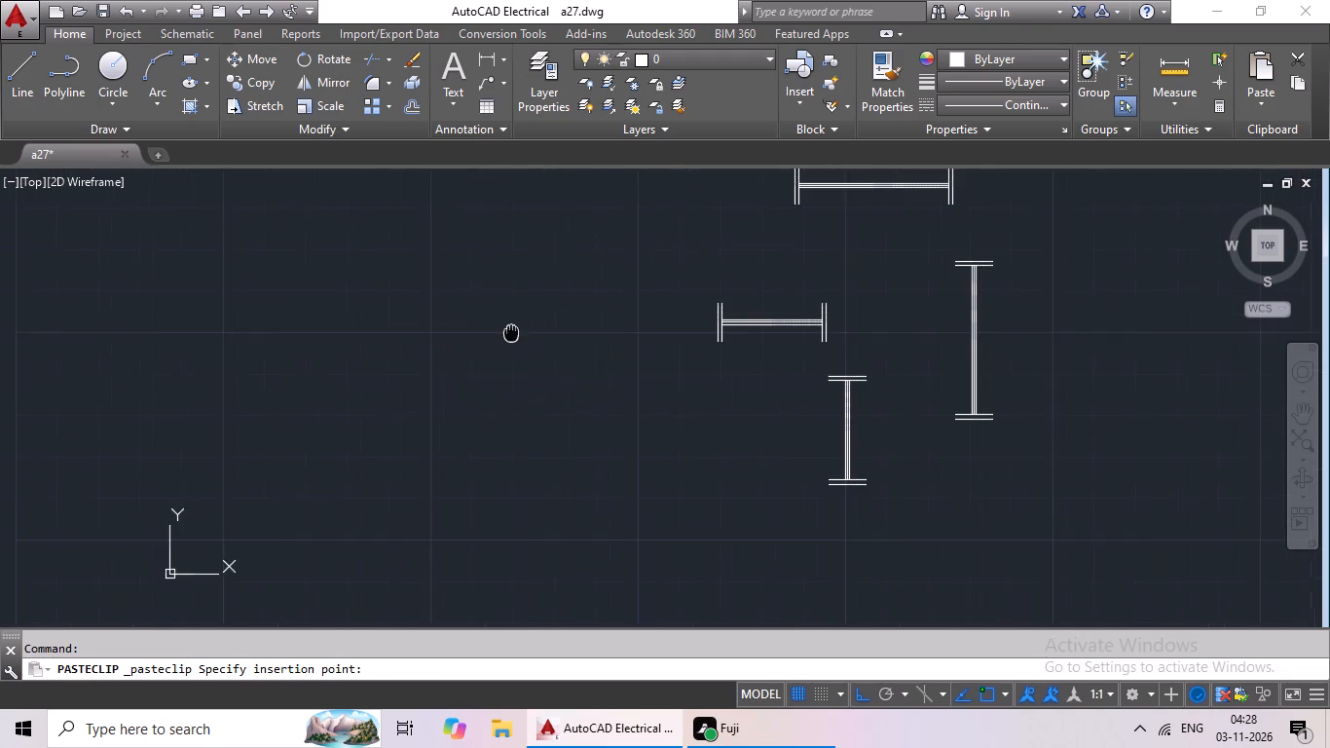
{"action": "middle_click_drag", "start_coordinate": [515, 331], "coordinate": [520, 331]}
{"action": "left_click", "coordinate": [485, 354]}
Delete the four vertical end lines of the newly pasted 3' symbol, keeping its three horizontal lines.
{"action": "scroll", "coordinate": [617, 334], "scroll_direction": "up", "scroll_amount": 3}
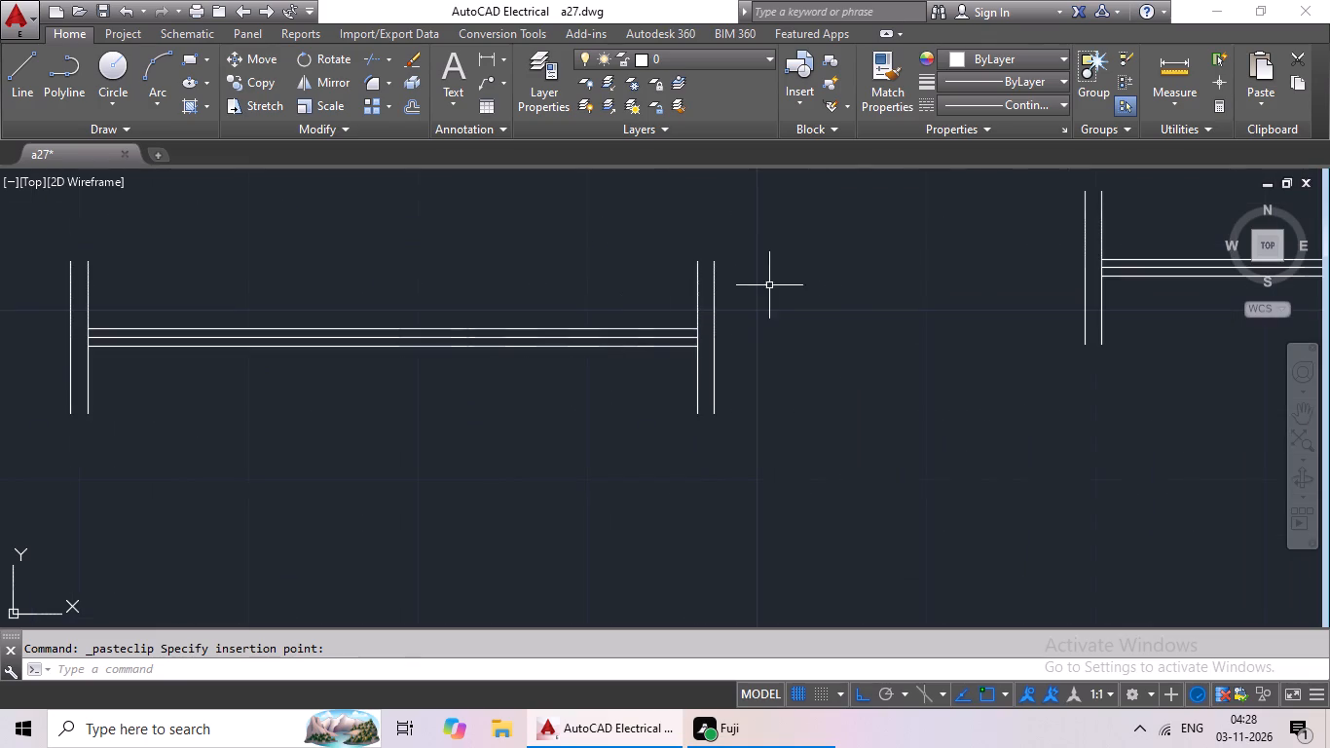
{"action": "middle_click_drag", "start_coordinate": [777, 280], "coordinate": [812, 400]}
{"action": "left_click_drag", "start_coordinate": [852, 373], "coordinate": [597, 411]}
{"action": "left_click_drag", "start_coordinate": [515, 366], "coordinate": [0, 427]}
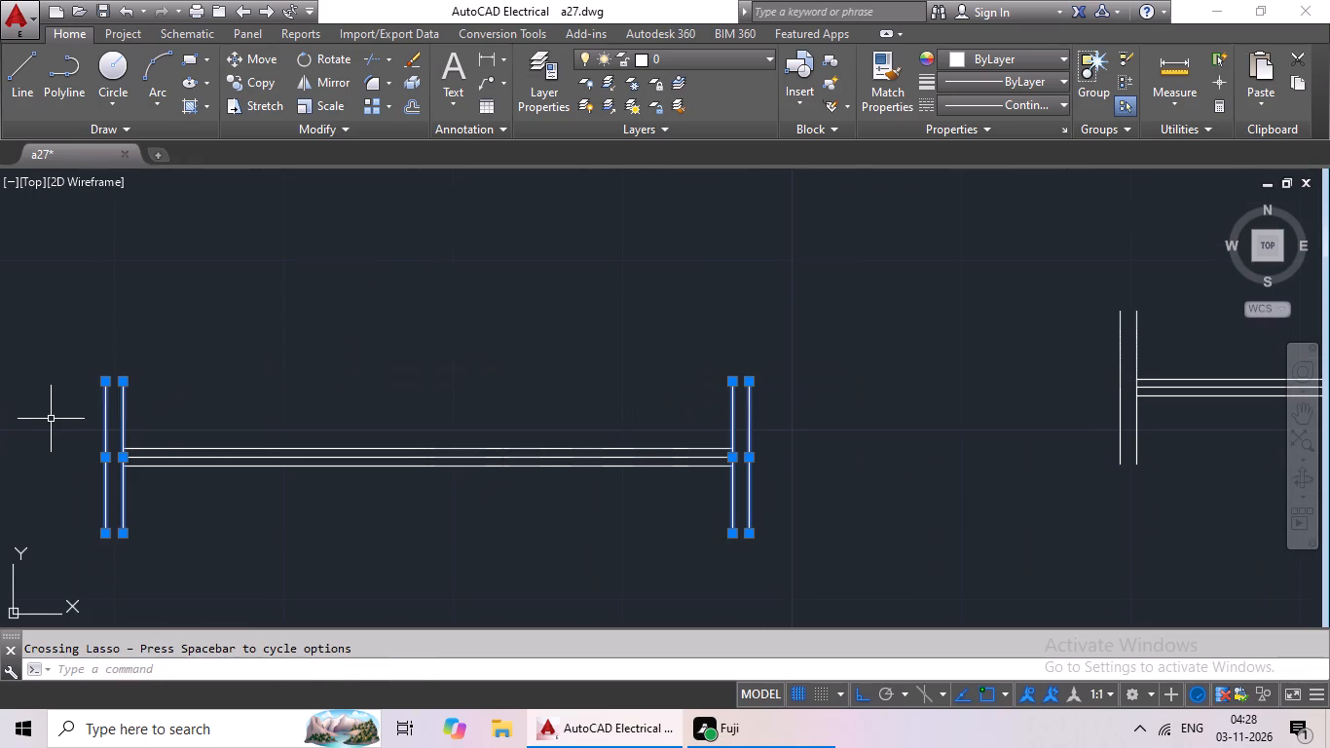
{"action": "key", "text": "Delete"}
{"action": "key", "text": "Escape"}
{"action": "key", "text": "Escape"}
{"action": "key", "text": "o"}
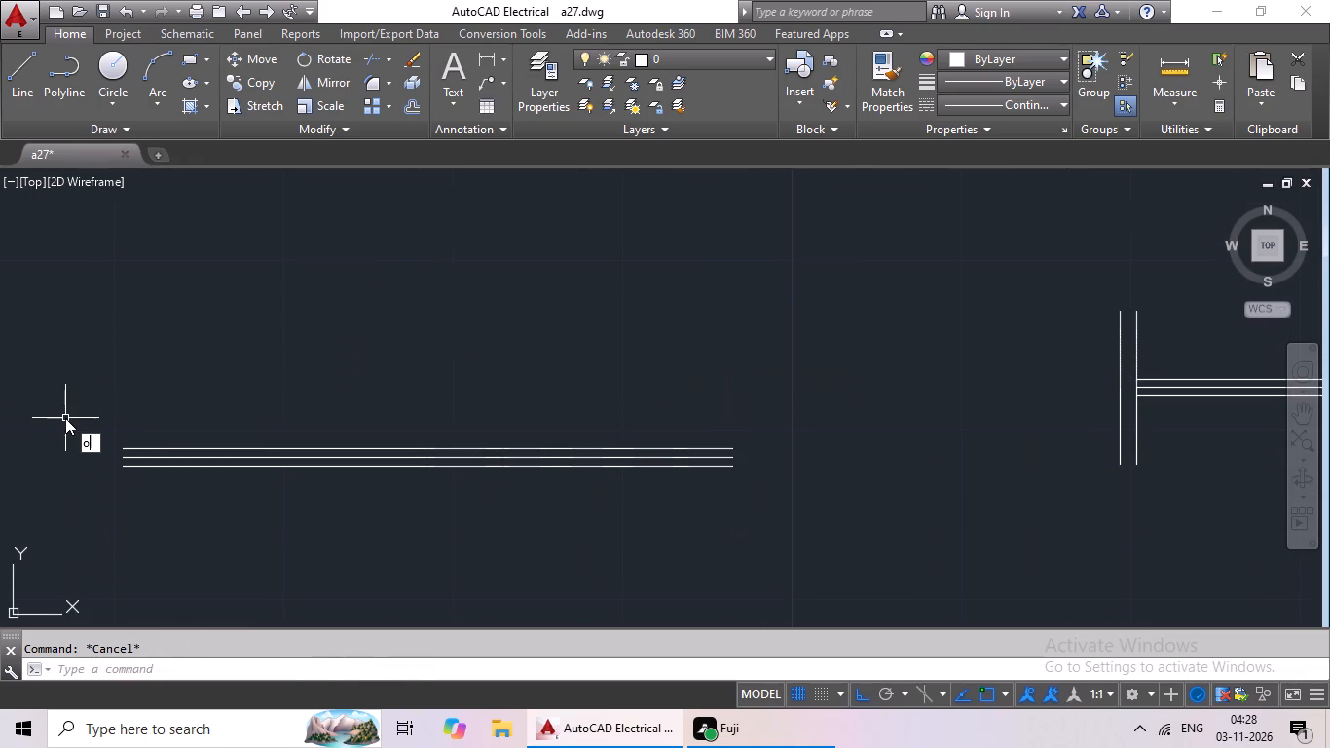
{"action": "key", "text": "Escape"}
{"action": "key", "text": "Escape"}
Draw a 6" vertical line just to the right of the three 3' horizontal lines.
{"action": "left_click", "coordinate": [33, 71]}
{"action": "left_click", "coordinate": [800, 393]}
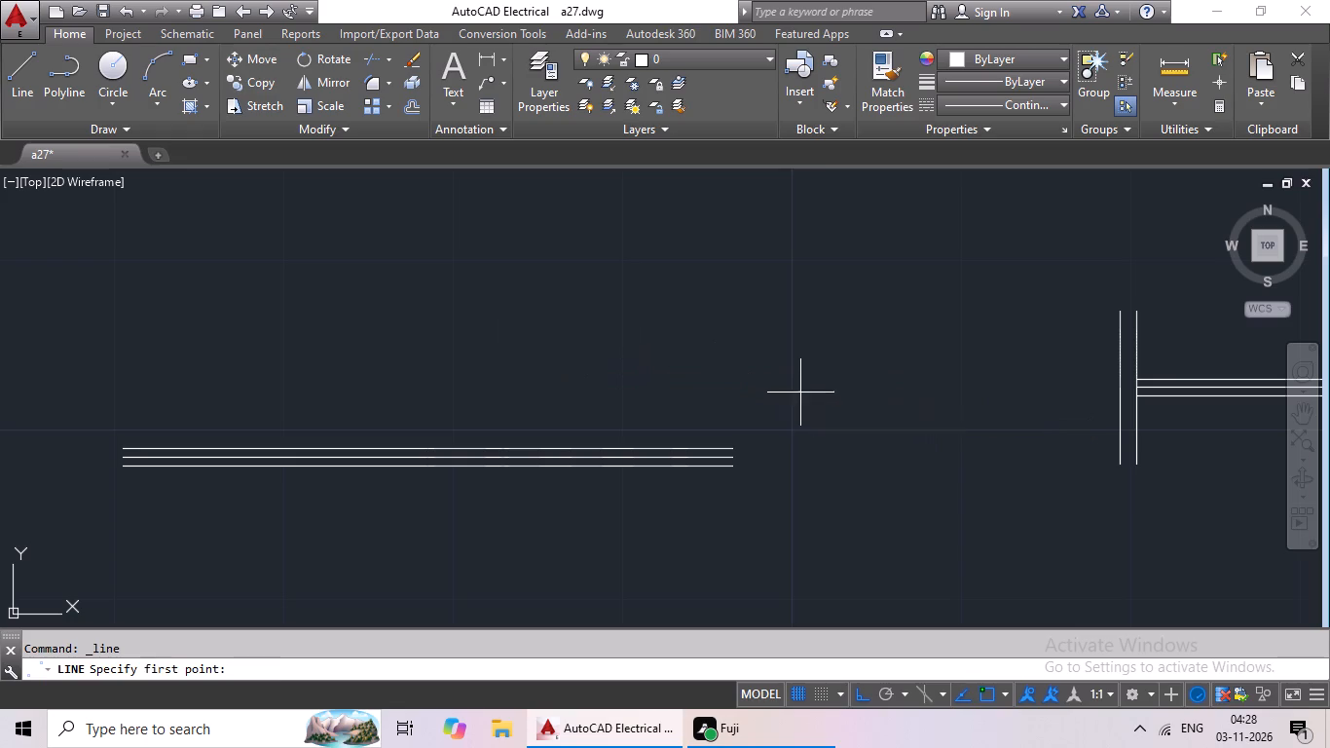
{"action": "type", "text": "65"}
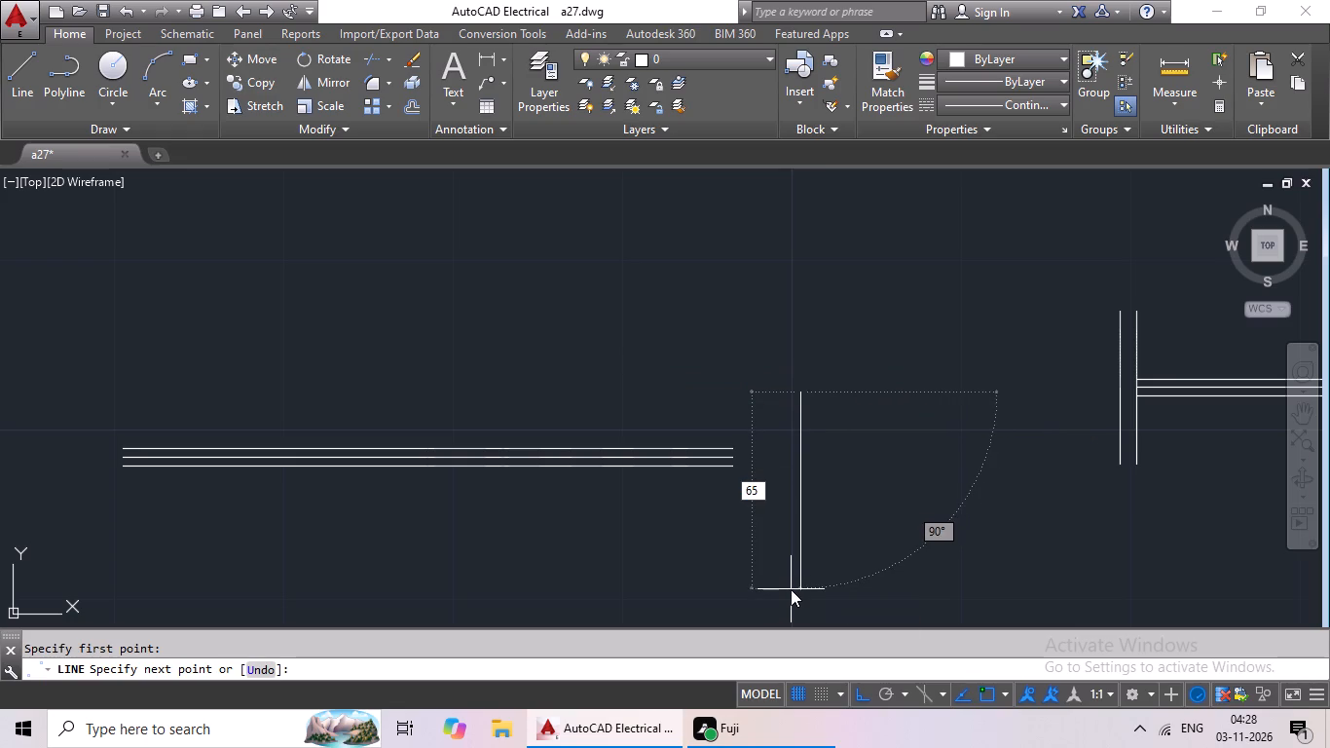
{"action": "key", "text": "BackSpace"}
{"action": "key", "text": "shift+quotedbl"}
{"action": "key", "text": "Return"}
{"action": "key", "text": "Escape"}
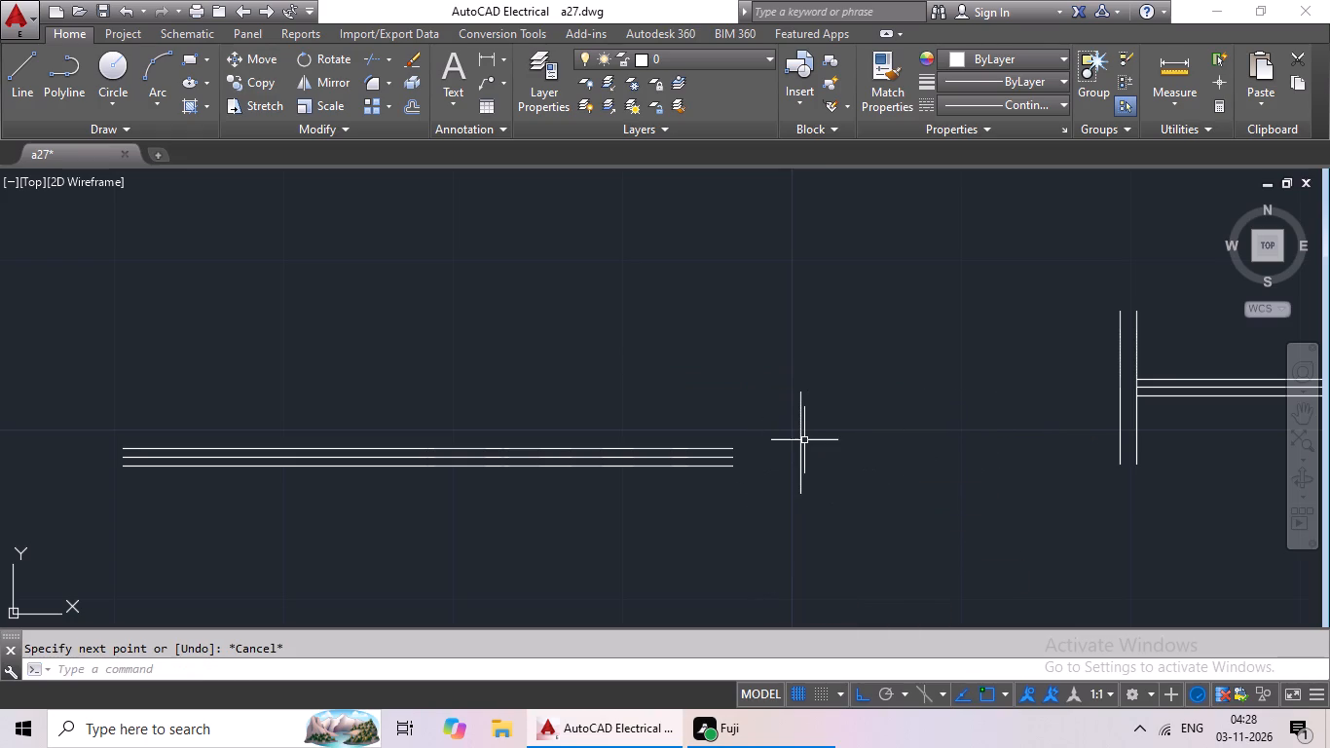
Copy the 6" line by its midpoint onto the right endpoint of the middle horizontal line.
{"action": "left_click", "coordinate": [798, 451]}
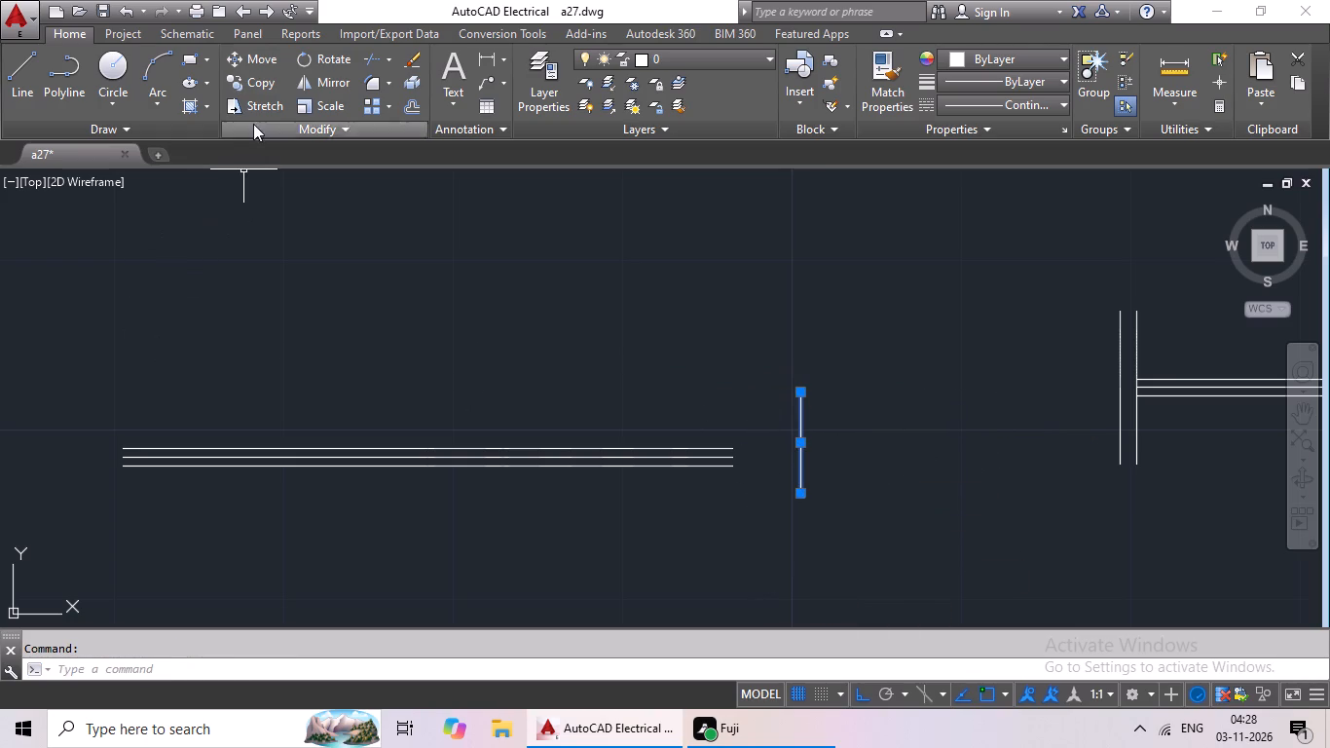
{"action": "left_click", "coordinate": [258, 83]}
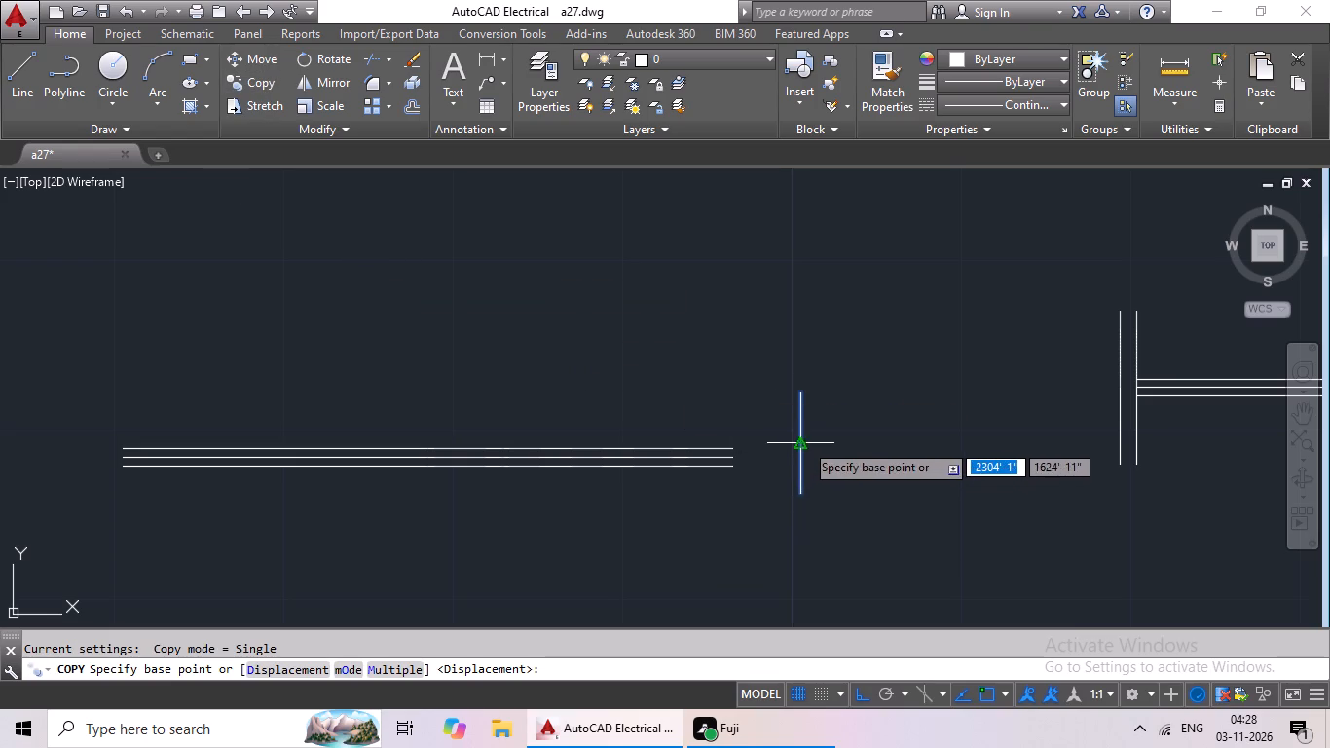
{"action": "left_click", "coordinate": [804, 442]}
{"action": "scroll", "coordinate": [734, 491], "scroll_direction": "up", "scroll_amount": 2}
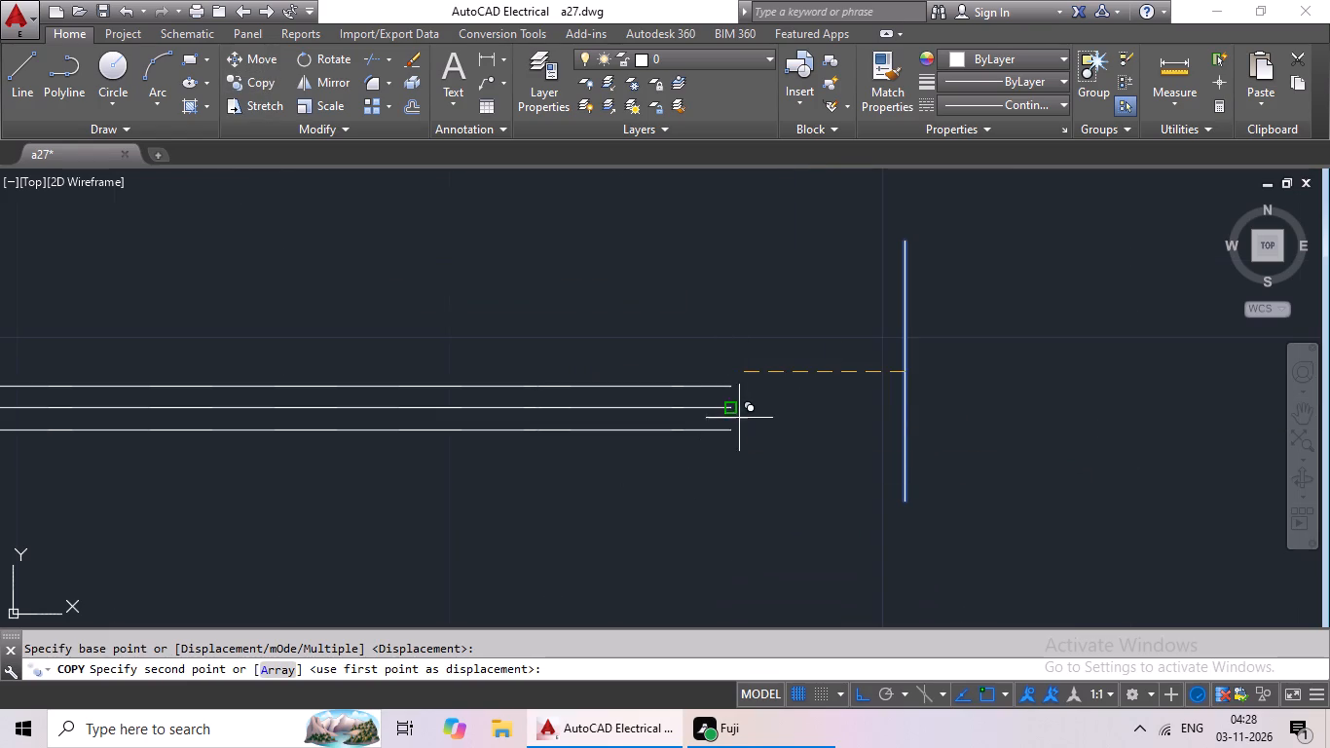
{"action": "left_click", "coordinate": [735, 409]}
Delete the original 6" line standing to the right of the placed copy.
{"action": "left_click_drag", "start_coordinate": [1013, 289], "coordinate": [883, 378]}
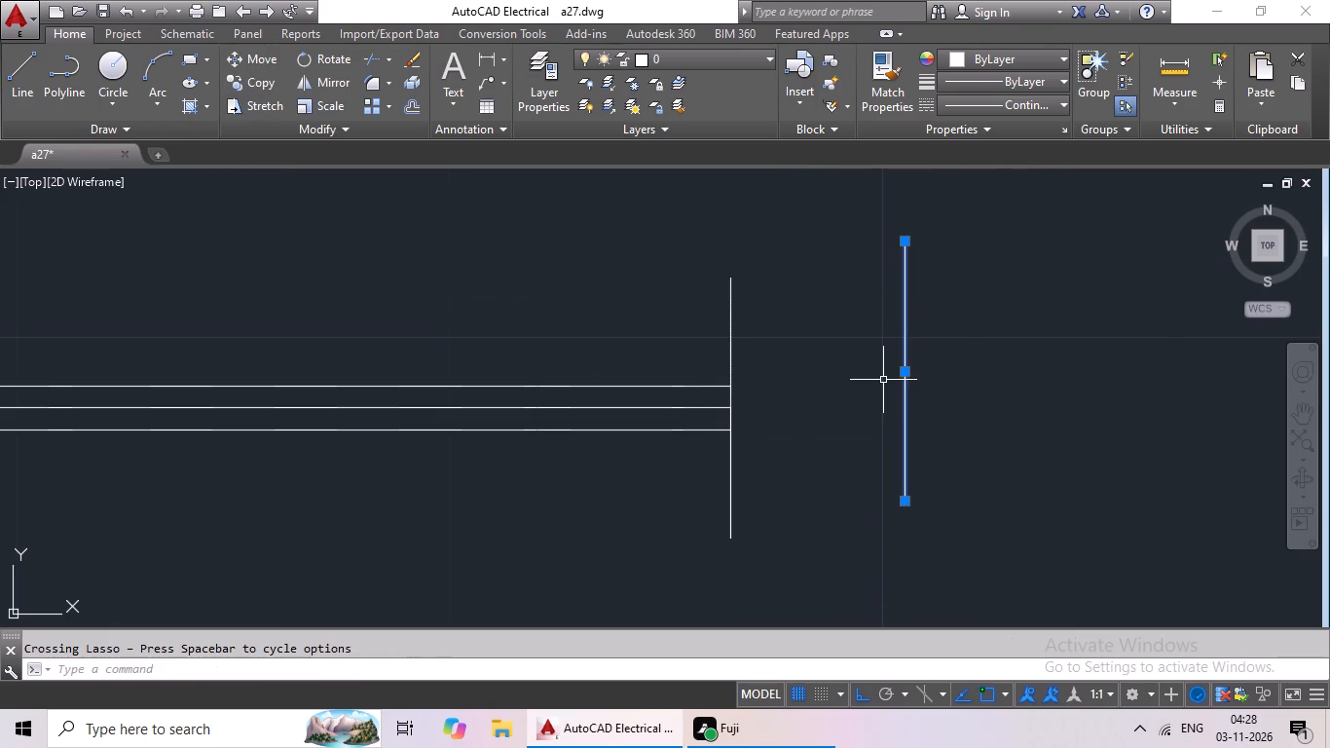
{"action": "key", "text": "Delete"}
{"action": "scroll", "coordinate": [905, 385], "scroll_direction": "down", "scroll_amount": 2}
{"action": "middle_click_drag", "start_coordinate": [911, 381], "coordinate": [797, 398]}
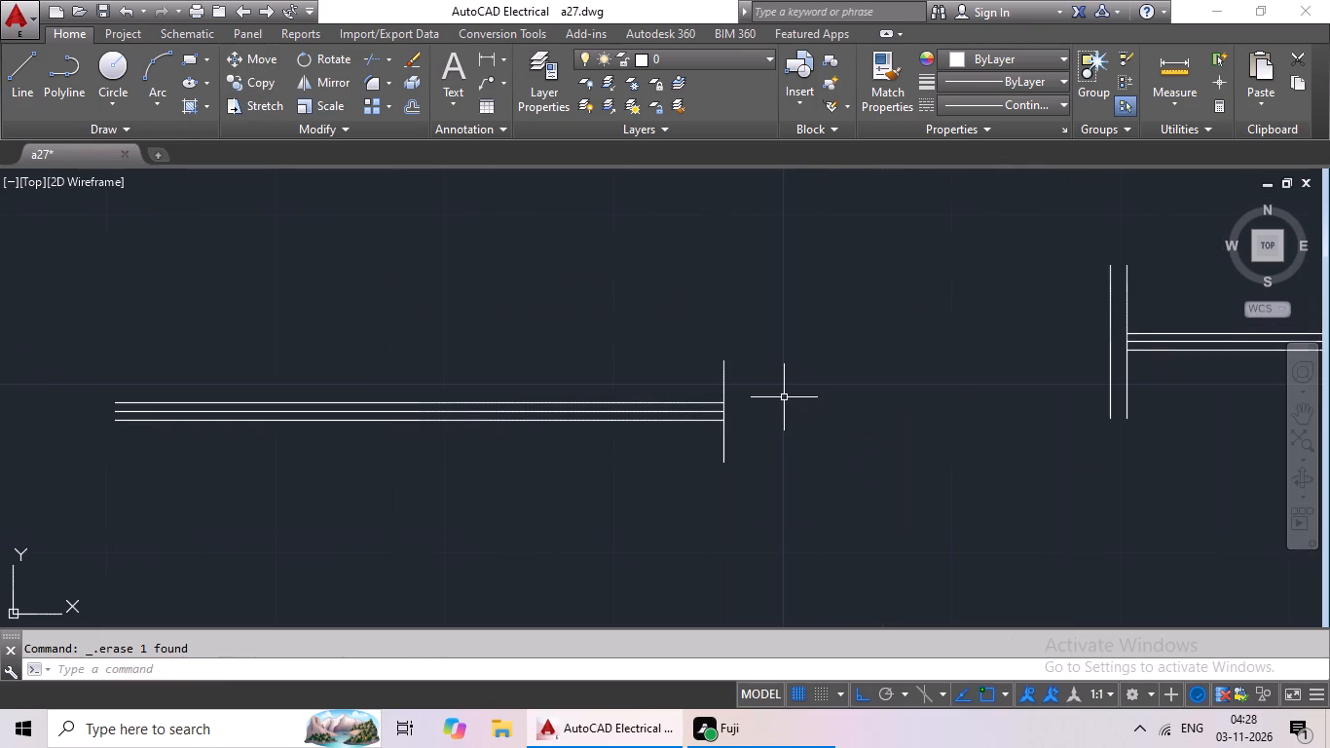
Offset the 6" vertical end line 3' to the left, onto the other end of the three horizontal lines.
{"action": "key", "text": "Escape"}
{"action": "key", "text": "Escape"}
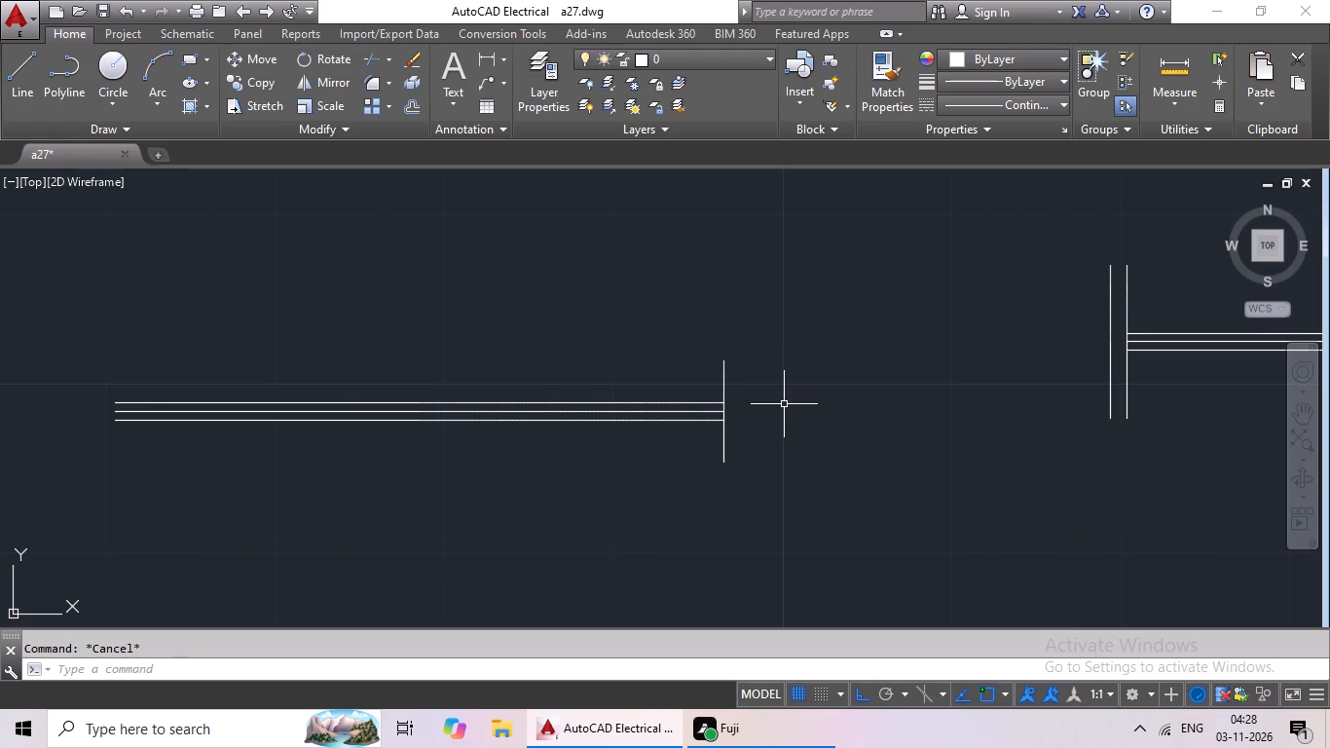
{"action": "key", "text": "Escape"}
{"action": "key", "text": "o"}
{"action": "key", "text": "Return"}
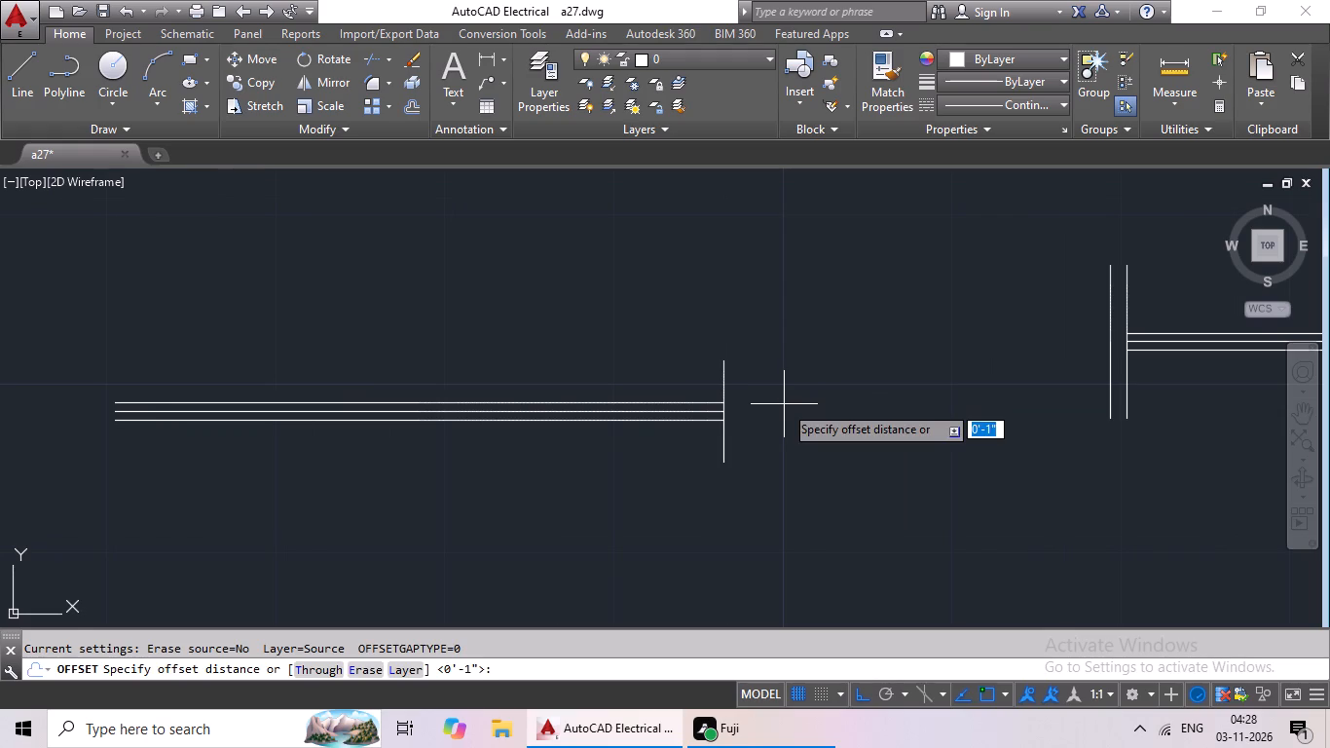
{"action": "type", "text": "2'"}
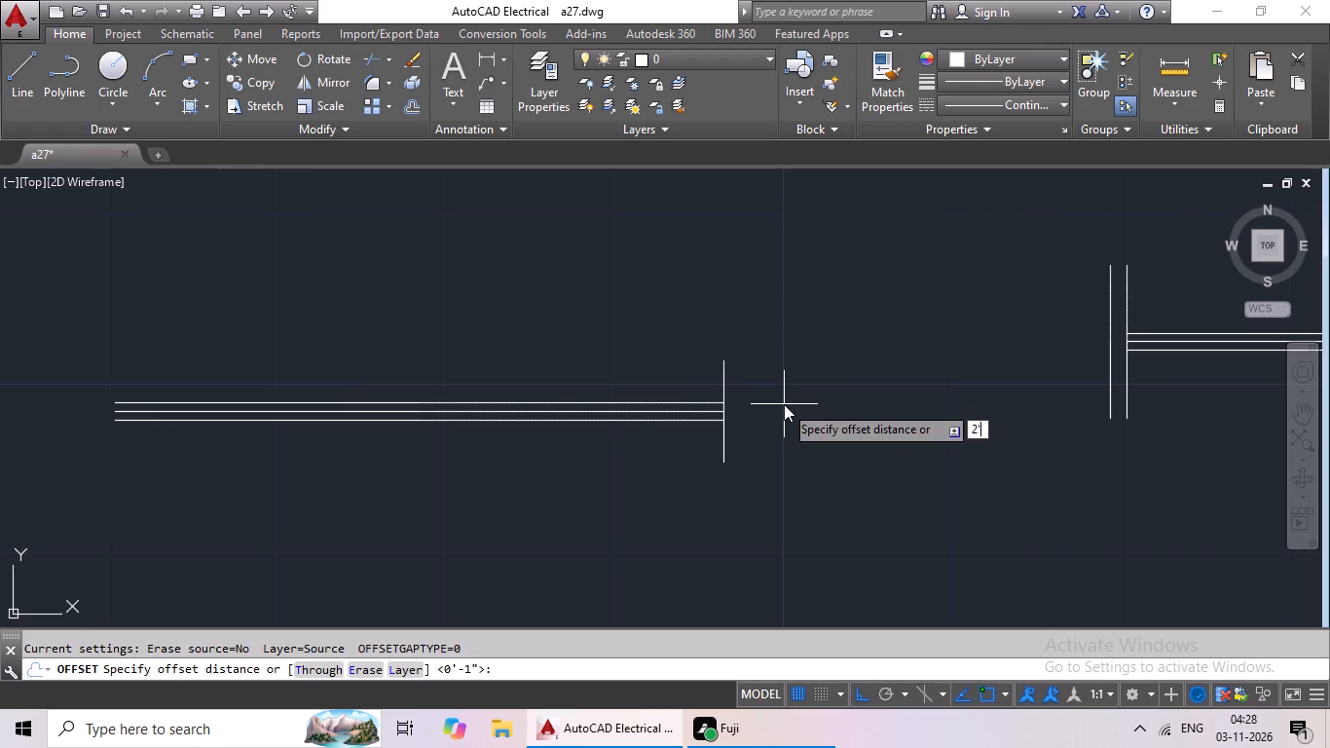
{"action": "key", "text": "BackSpace"}
{"action": "key", "text": "BackSpace"}
{"action": "type", "text": "3'"}
{"action": "key", "text": "Return"}
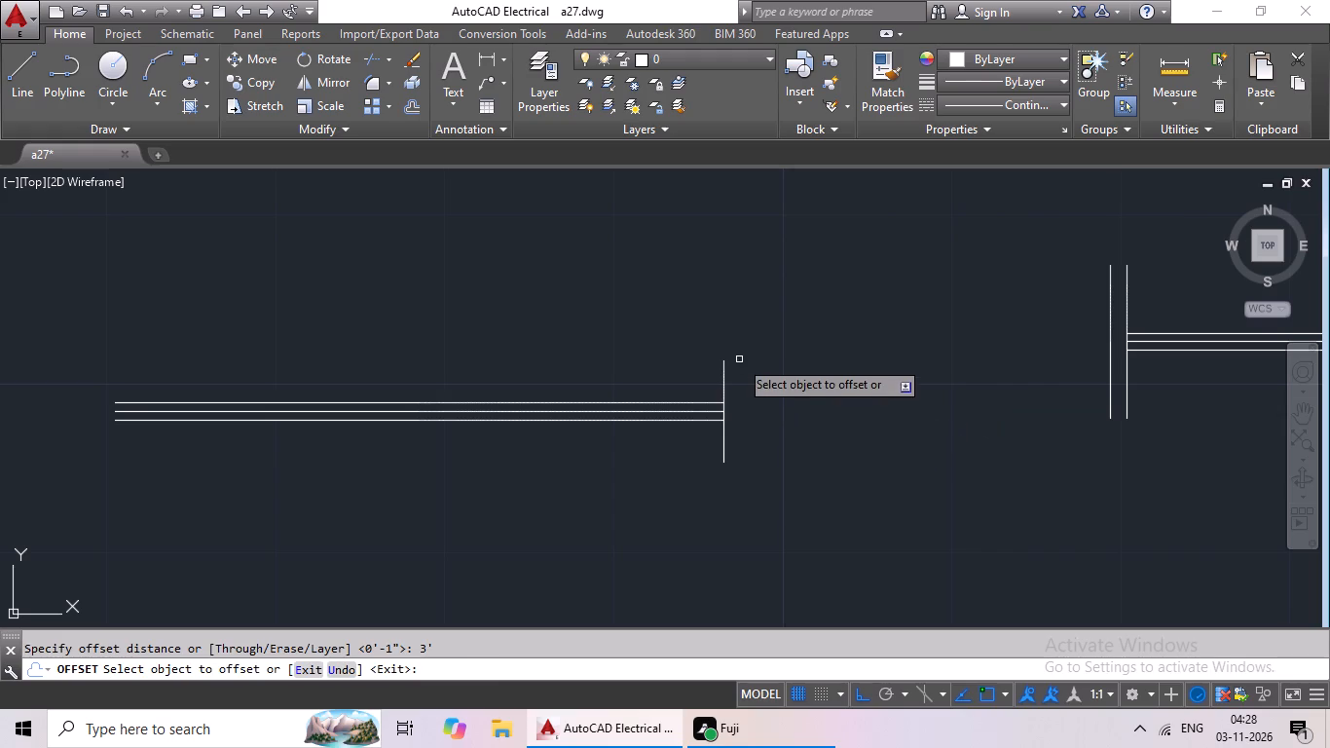
{"action": "left_click_drag", "start_coordinate": [724, 362], "coordinate": [699, 368]}
{"action": "left_click", "coordinate": [543, 346]}
{"action": "key", "text": "Escape"}
{"action": "key", "text": "Escape"}
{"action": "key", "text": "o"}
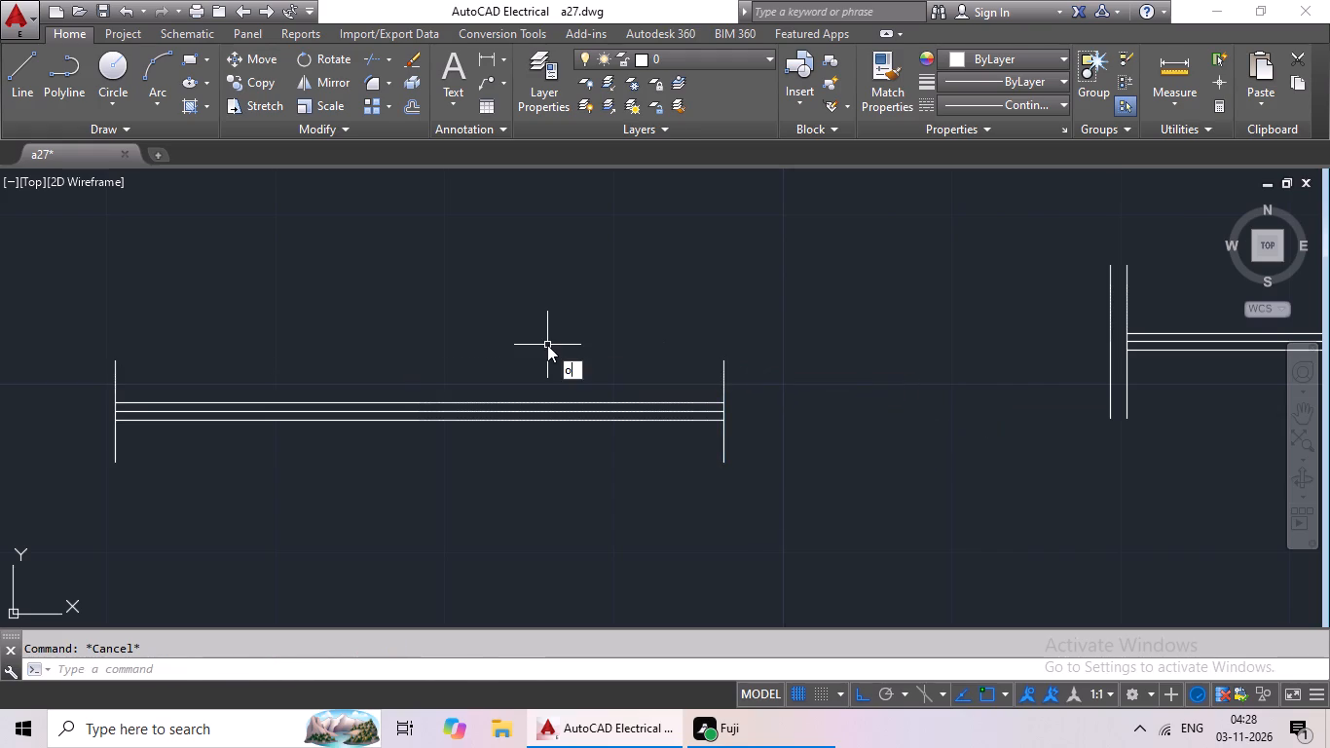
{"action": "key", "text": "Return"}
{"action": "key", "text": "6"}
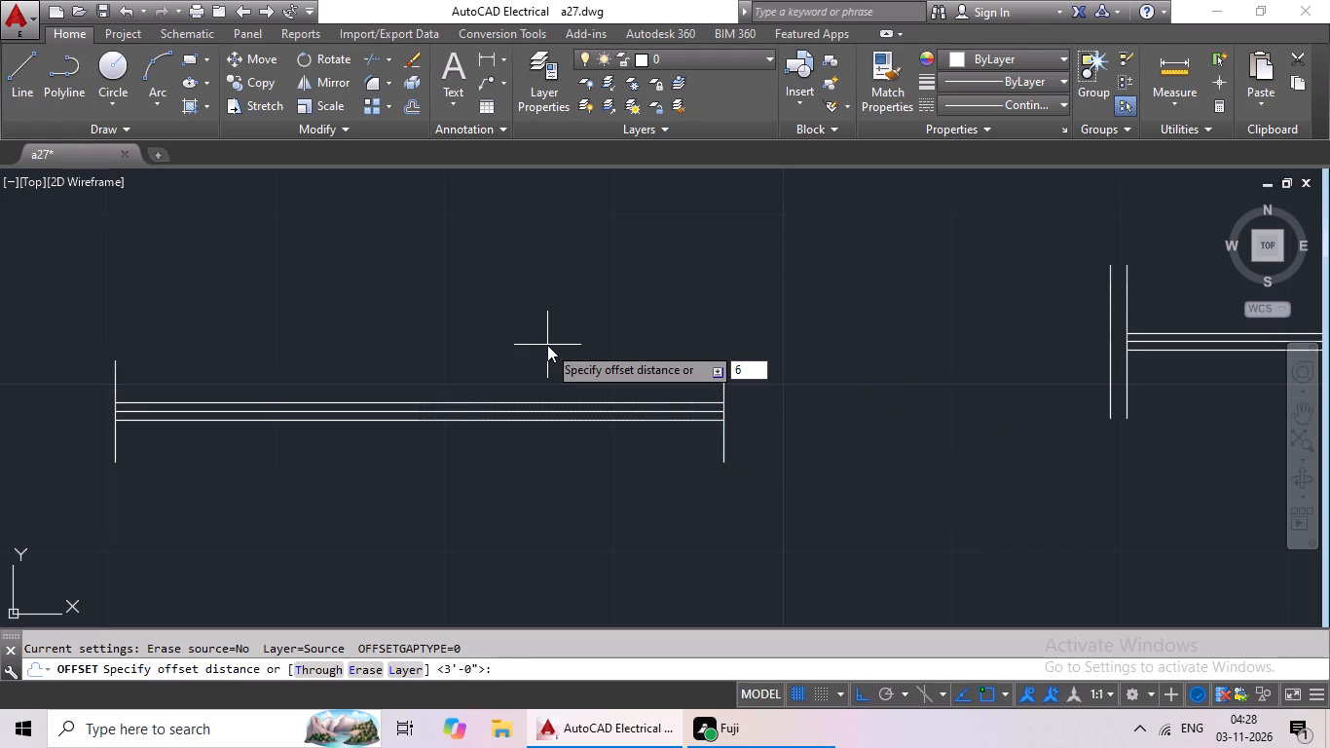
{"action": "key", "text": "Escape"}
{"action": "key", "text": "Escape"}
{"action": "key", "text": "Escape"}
Offset both 6" end lines 1" outward, one to the right and one to the left of the 3' symbol.
{"action": "key", "text": "o"}
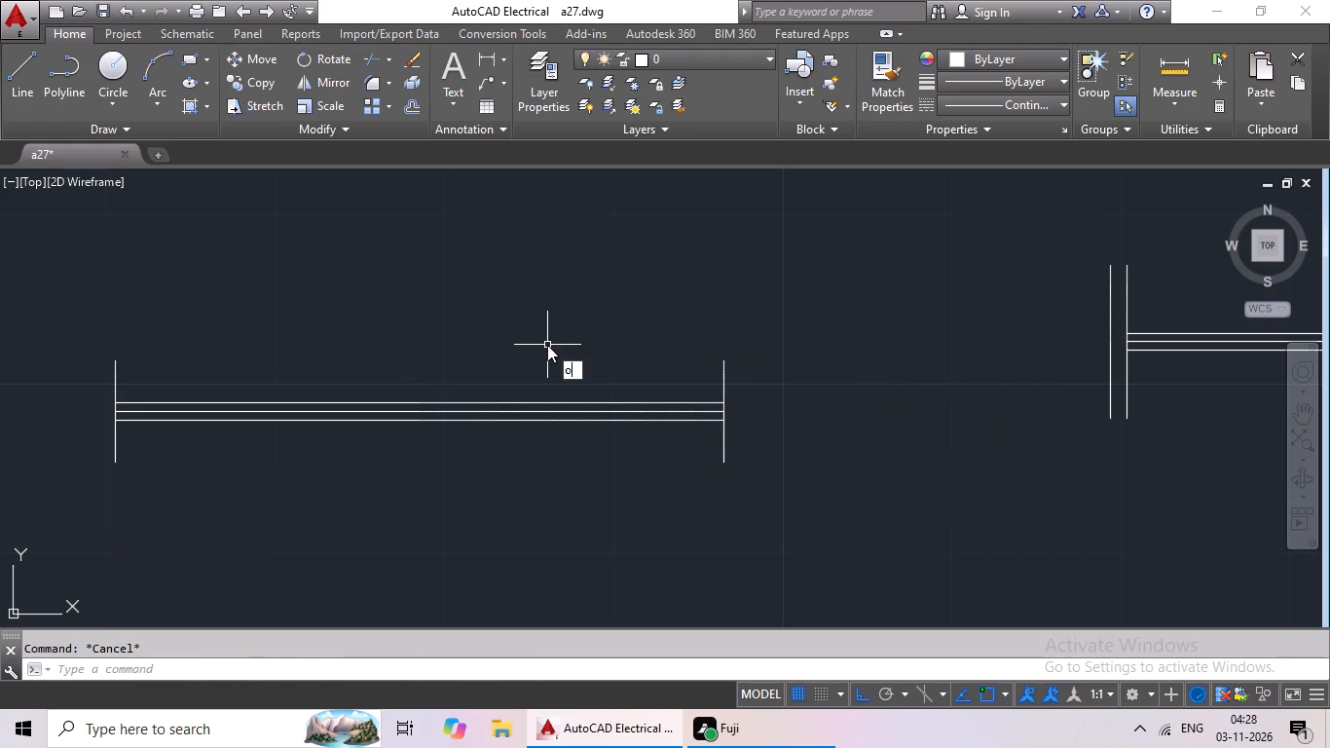
{"action": "key", "text": "Return"}
{"action": "type", "text": "1\""}
{"action": "key", "text": "Return"}
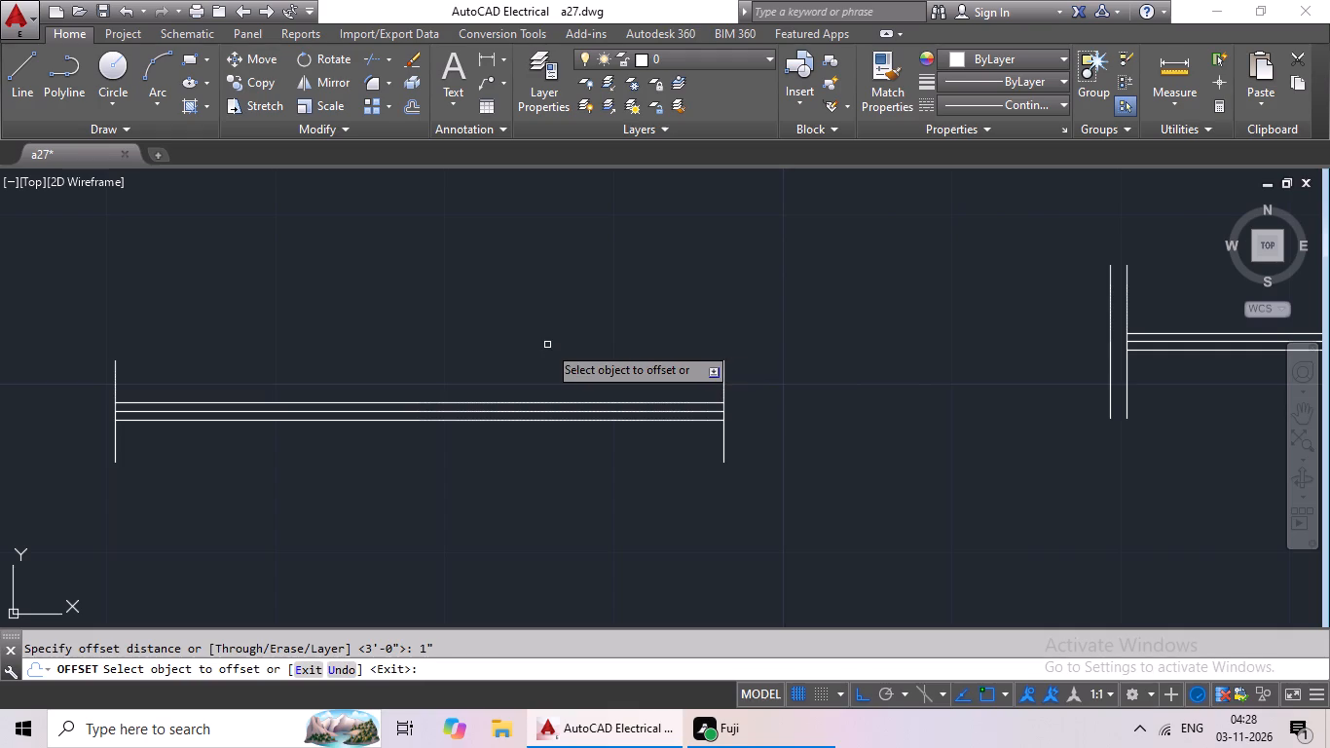
{"action": "left_click_drag", "start_coordinate": [721, 359], "coordinate": [736, 364]}
{"action": "left_click", "coordinate": [797, 378]}
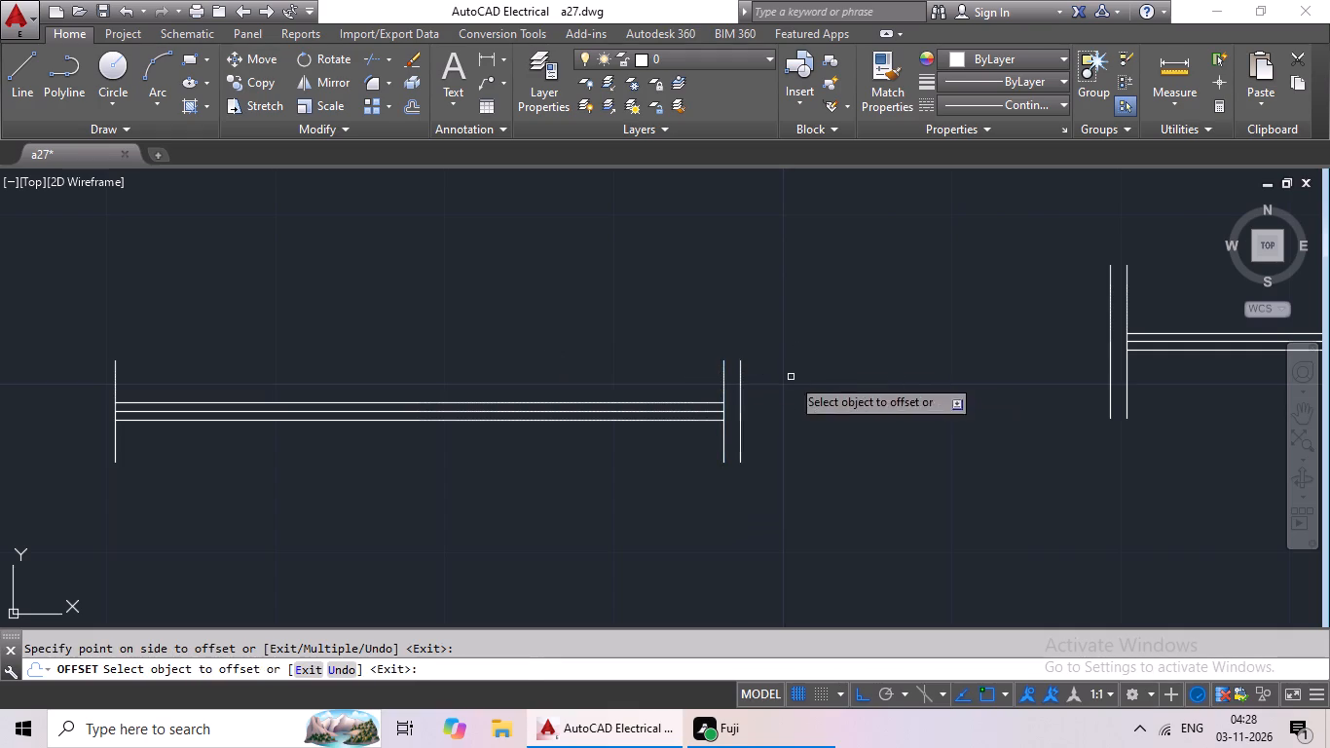
{"action": "left_click_drag", "start_coordinate": [113, 358], "coordinate": [84, 367]}
{"action": "left_click", "coordinate": [59, 368]}
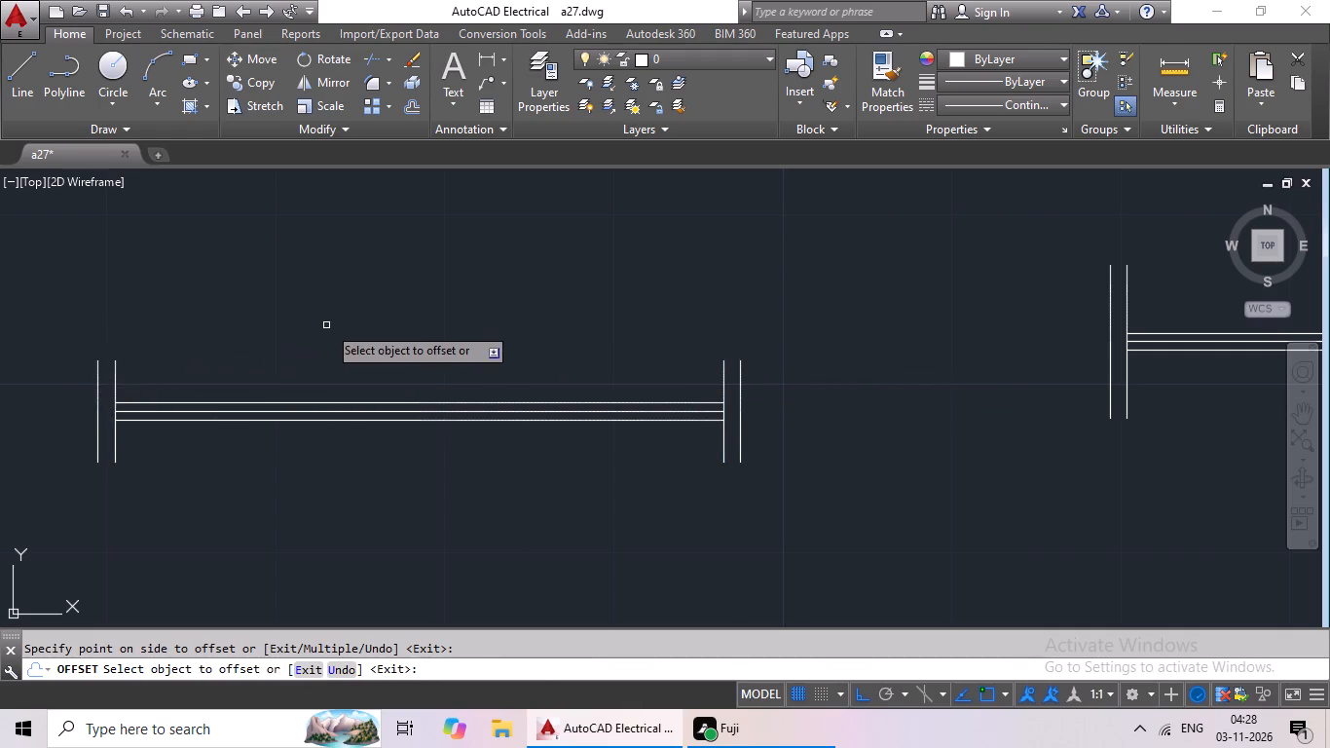
{"action": "scroll", "coordinate": [327, 324], "scroll_direction": "down", "scroll_amount": 3}
{"action": "key", "text": "Escape"}
{"action": "key", "text": "Escape"}
Copy the new 3' symbol and paste the duplicate just below the original.
{"action": "left_click_drag", "start_coordinate": [336, 276], "coordinate": [496, 316]}
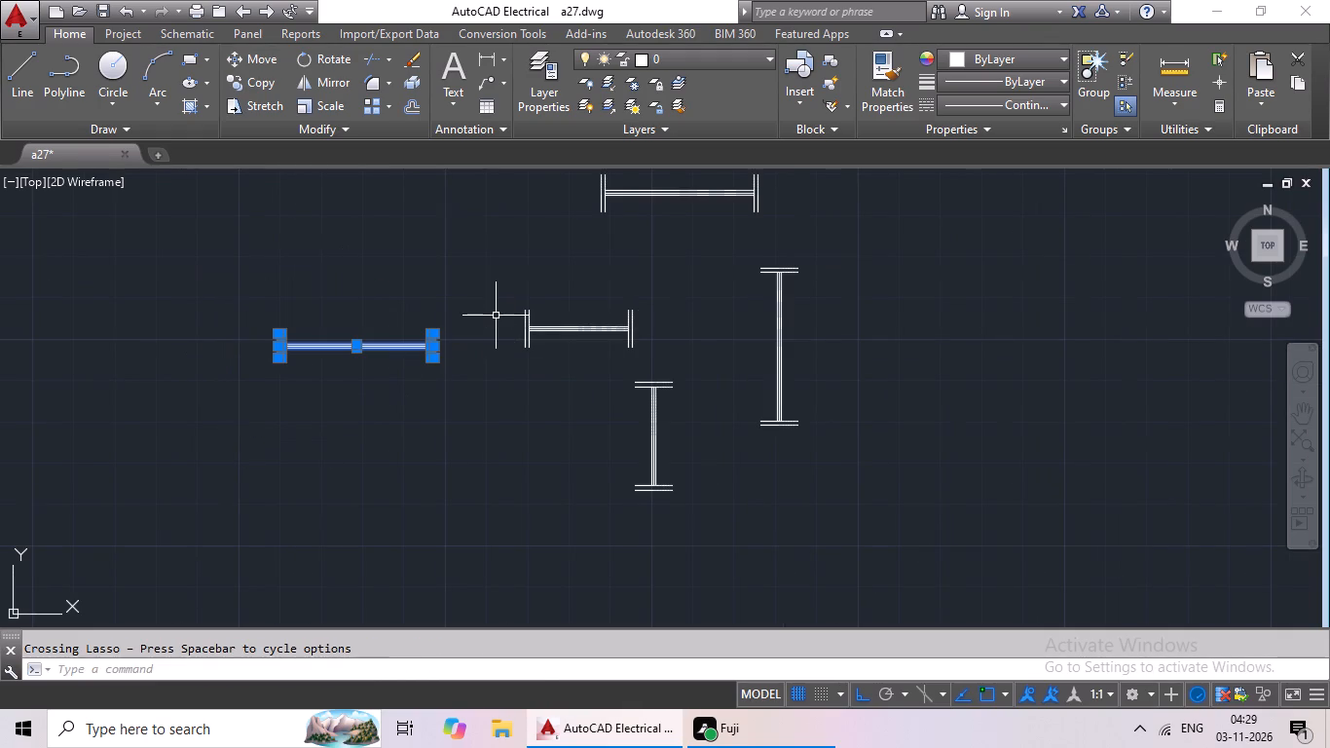
{"action": "key", "text": "ctrl+c"}
{"action": "key", "text": "ctrl+v"}
{"action": "middle_click_drag", "start_coordinate": [319, 415], "coordinate": [331, 405]}
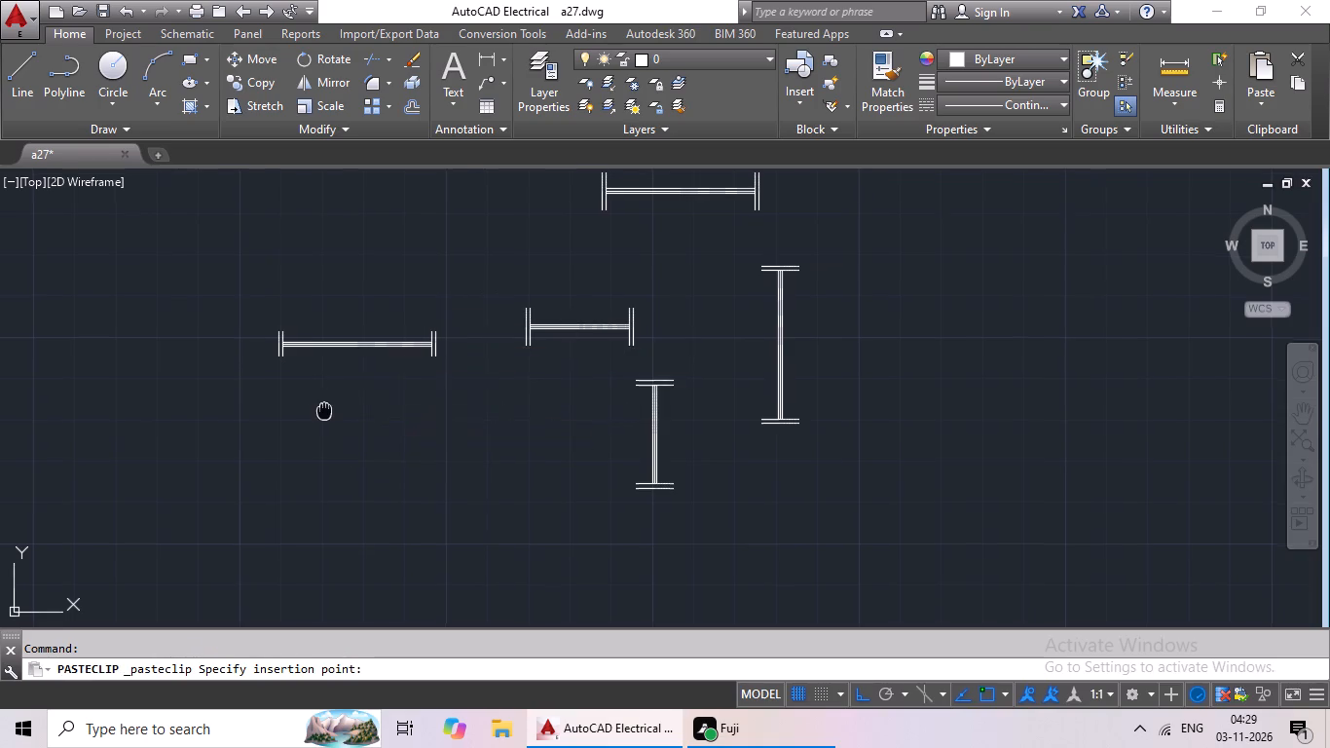
{"action": "middle_click_drag", "start_coordinate": [331, 405], "coordinate": [373, 344]}
{"action": "left_click", "coordinate": [336, 366]}
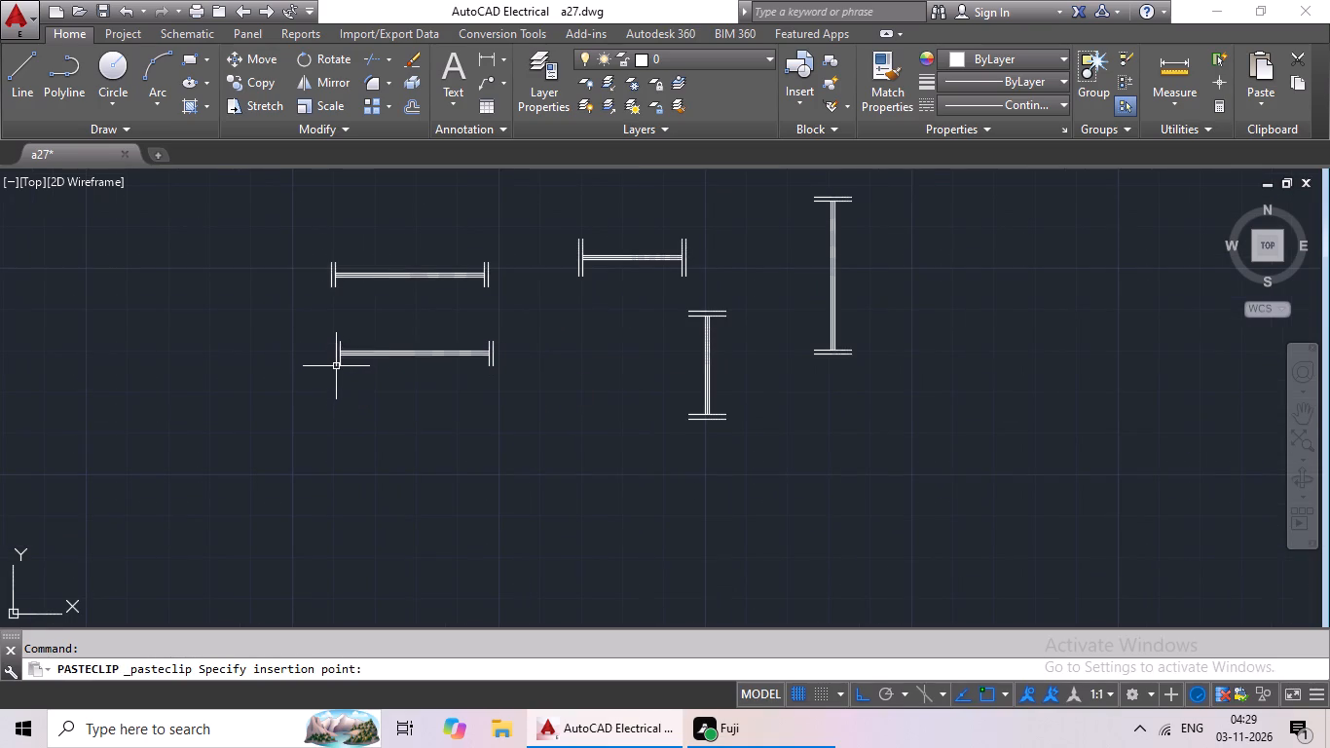
Rotate the pasted 3' symbol 90° to vertical about the top of its right end line.
{"action": "left_click_drag", "start_coordinate": [366, 326], "coordinate": [515, 341]}
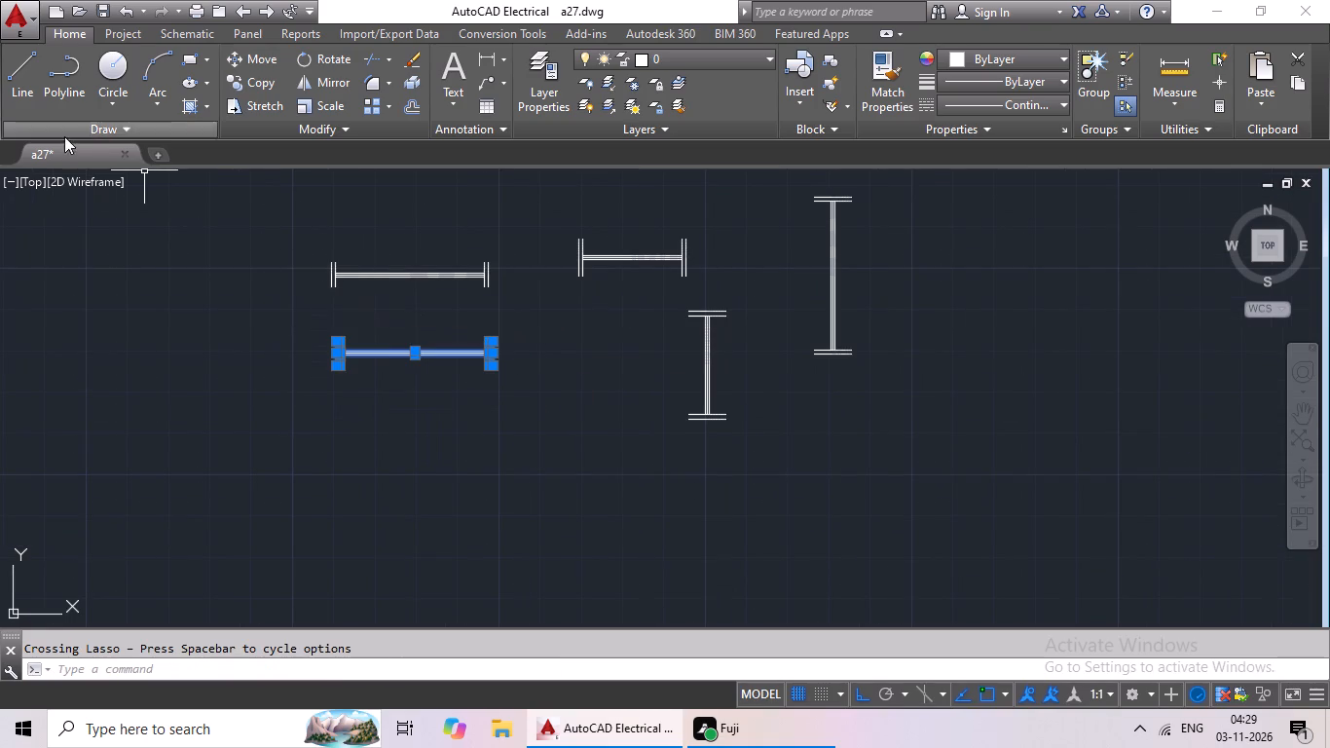
{"action": "left_click", "coordinate": [302, 51]}
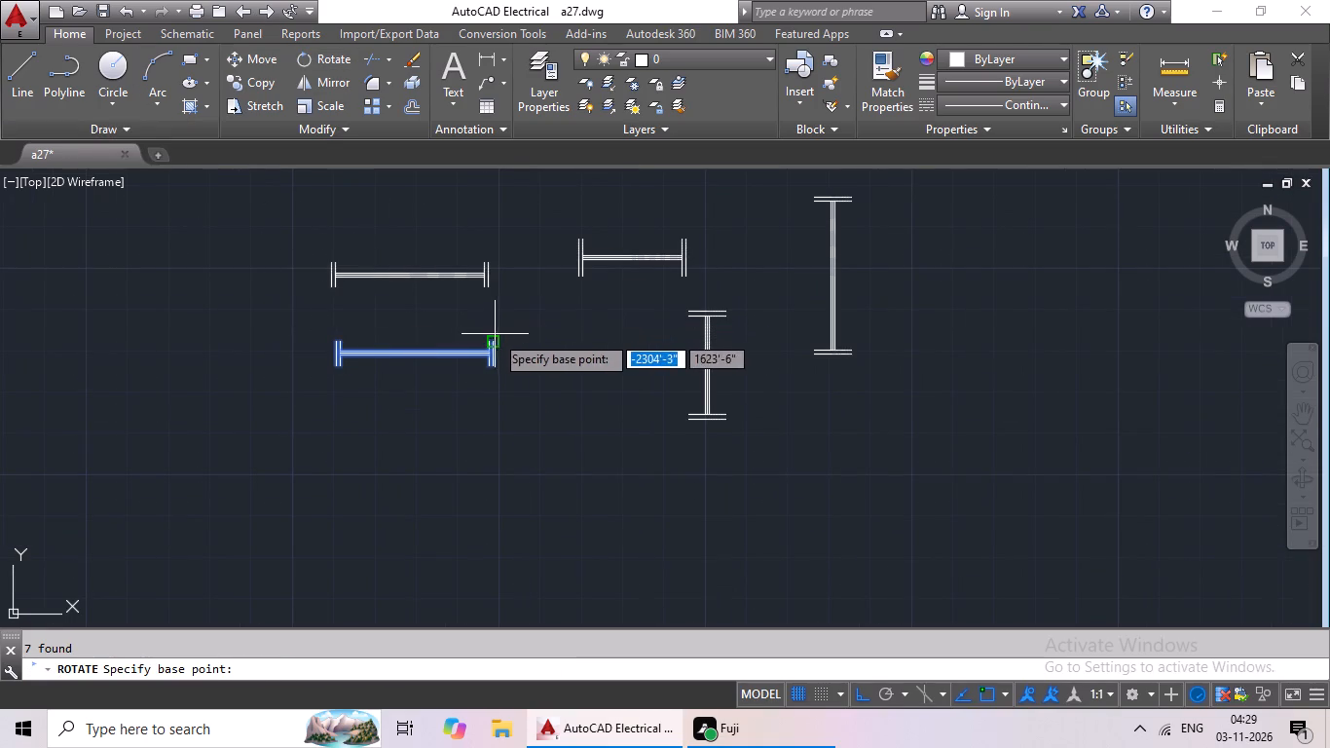
{"action": "left_click_drag", "start_coordinate": [494, 337], "coordinate": [497, 326]}
{"action": "left_click", "coordinate": [500, 306]}
Copy the horizontal 3' symbol with 6" end lines and paste it below the original, left of the vertical one.
{"action": "scroll", "coordinate": [546, 322], "scroll_direction": "down", "scroll_amount": 1}
{"action": "middle_click_drag", "start_coordinate": [547, 322], "coordinate": [578, 416]}
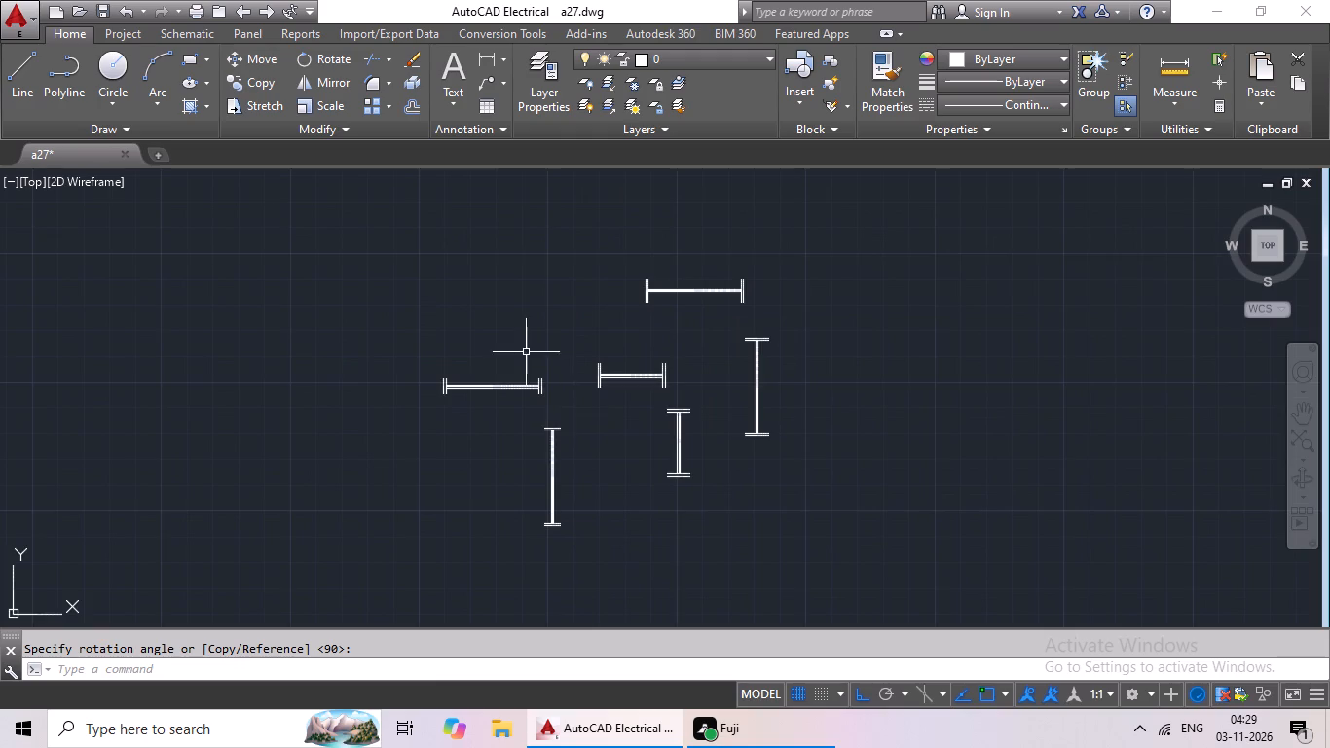
{"action": "scroll", "coordinate": [526, 352], "scroll_direction": "up", "scroll_amount": 3}
{"action": "middle_click_drag", "start_coordinate": [500, 371], "coordinate": [646, 297]}
{"action": "left_click_drag", "start_coordinate": [506, 296], "coordinate": [745, 422]}
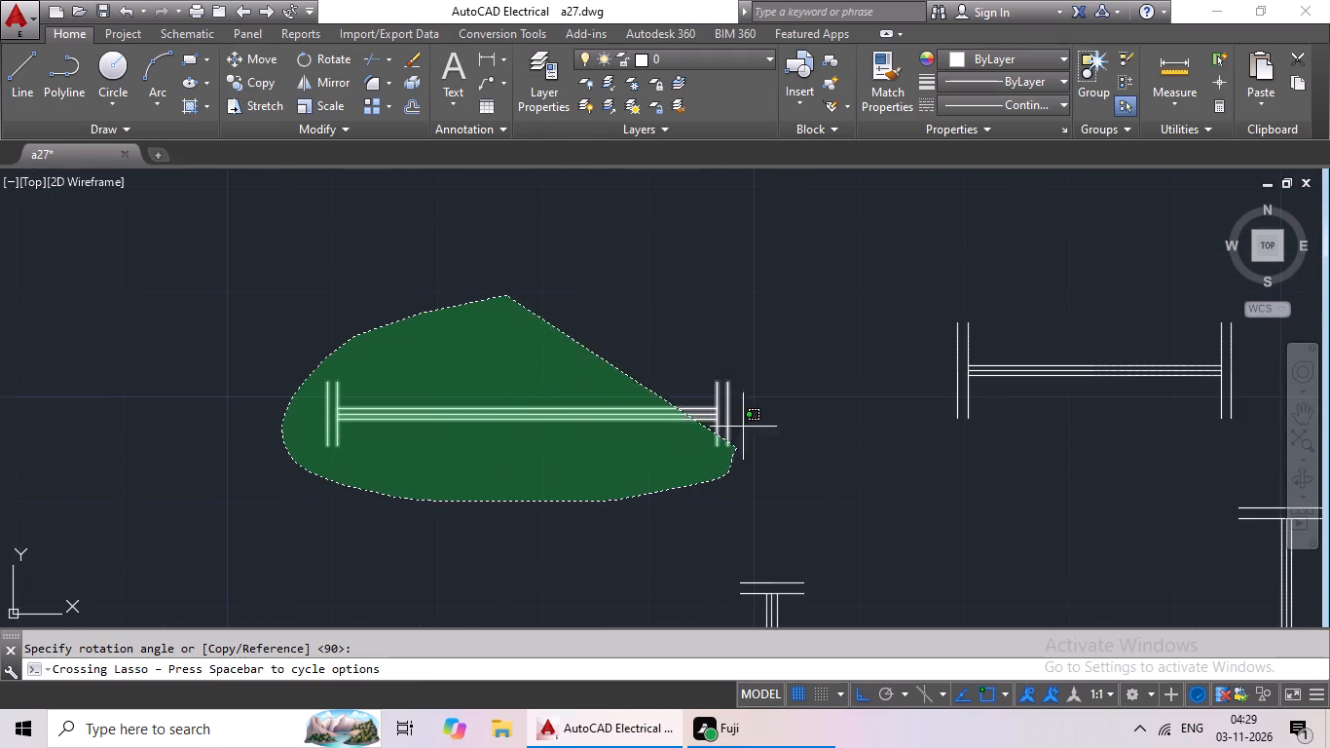
{"action": "left_click_drag", "start_coordinate": [745, 422], "coordinate": [770, 373]}
{"action": "key", "text": "ctrl+c"}
{"action": "key", "text": "ctrl+v"}
{"action": "scroll", "coordinate": [619, 436], "scroll_direction": "down", "scroll_amount": 2, "text": "ctrl"}
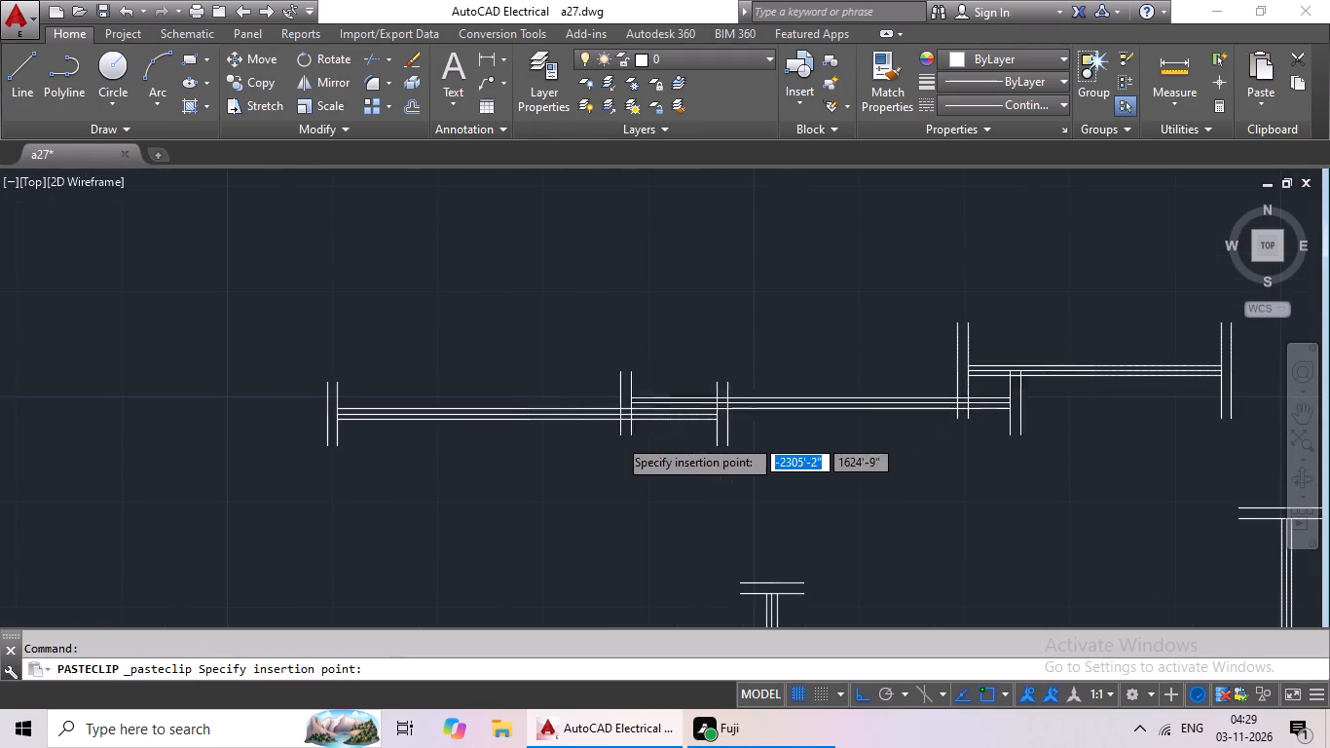
{"action": "middle_click_drag", "start_coordinate": [561, 457], "coordinate": [560, 298]}
{"action": "left_click", "coordinate": [452, 388]}
Offset the inner left end line of the newly pasted horizontal symbol 2' to the right.
{"action": "scroll", "coordinate": [532, 381], "scroll_direction": "up", "scroll_amount": 2}
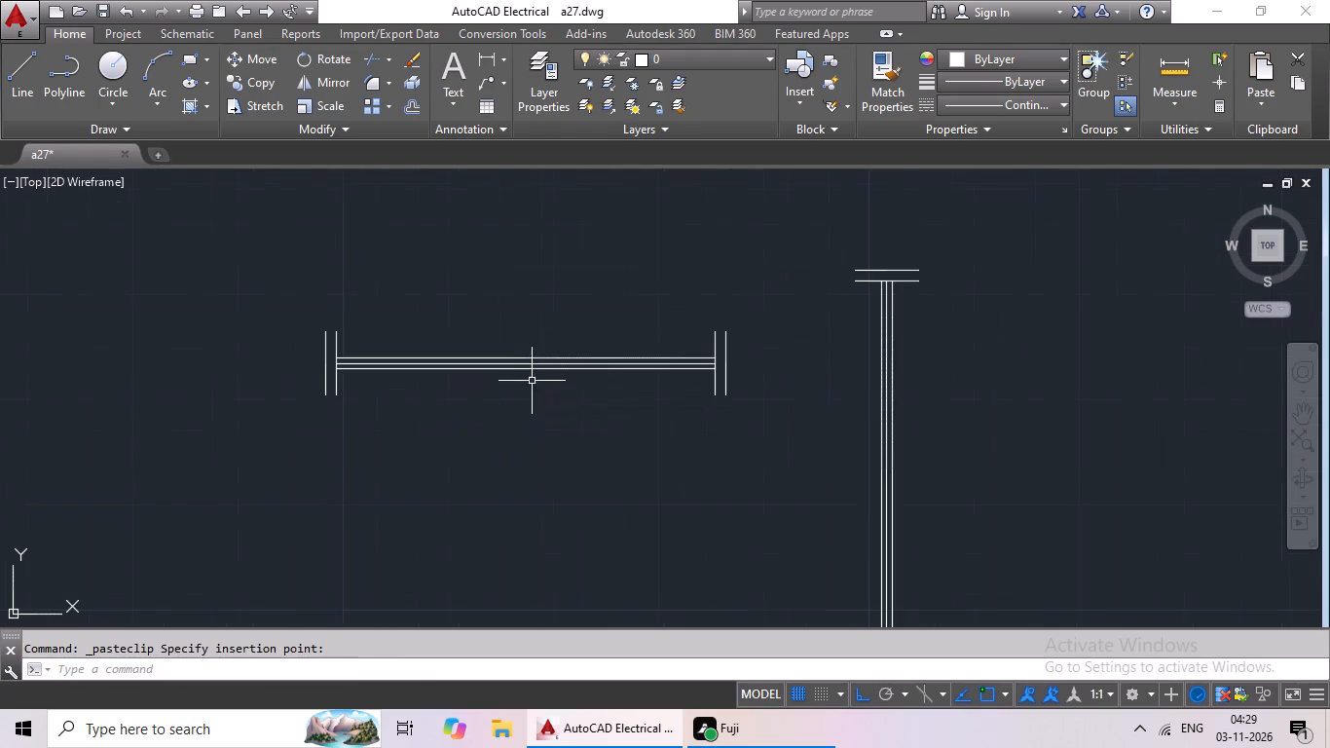
{"action": "middle_click_drag", "start_coordinate": [612, 338], "coordinate": [533, 376]}
{"action": "middle_click_drag", "start_coordinate": [683, 386], "coordinate": [616, 441]}
{"action": "key", "text": "Escape"}
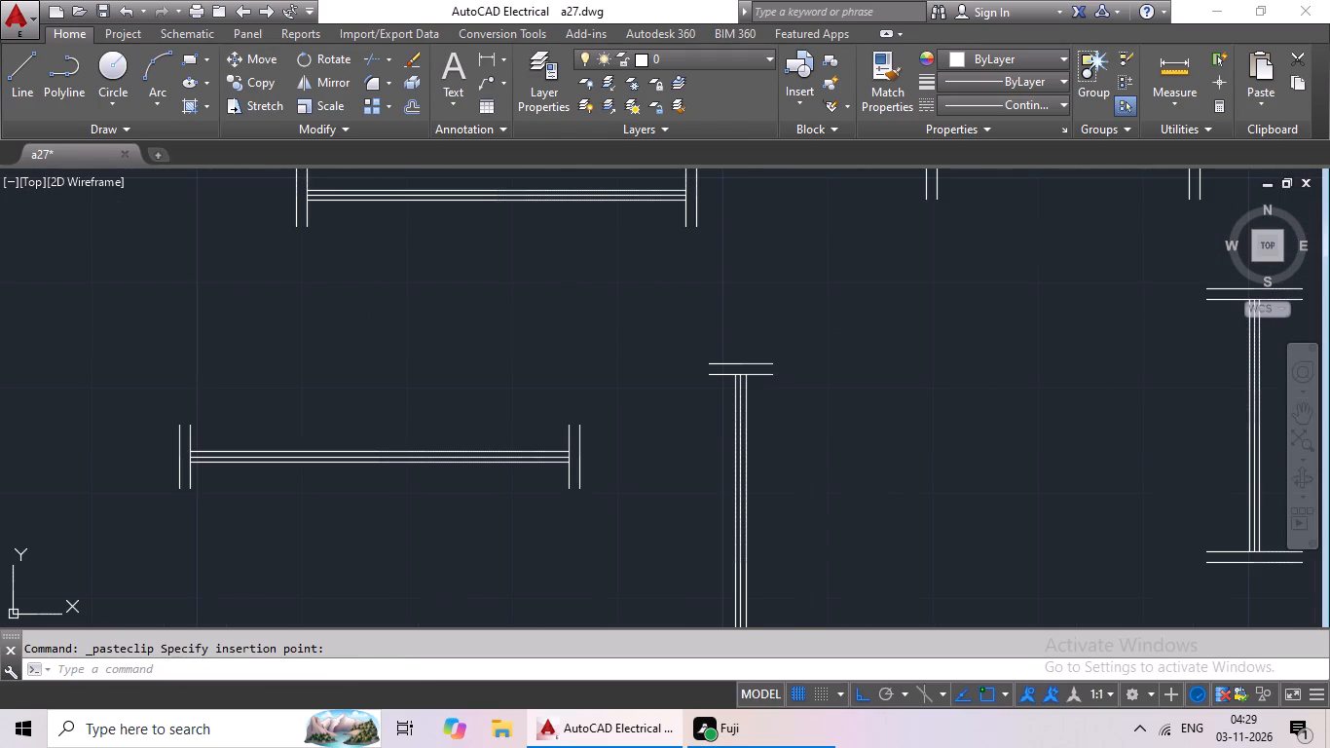
{"action": "key", "text": "o"}
{"action": "key", "text": "Return"}
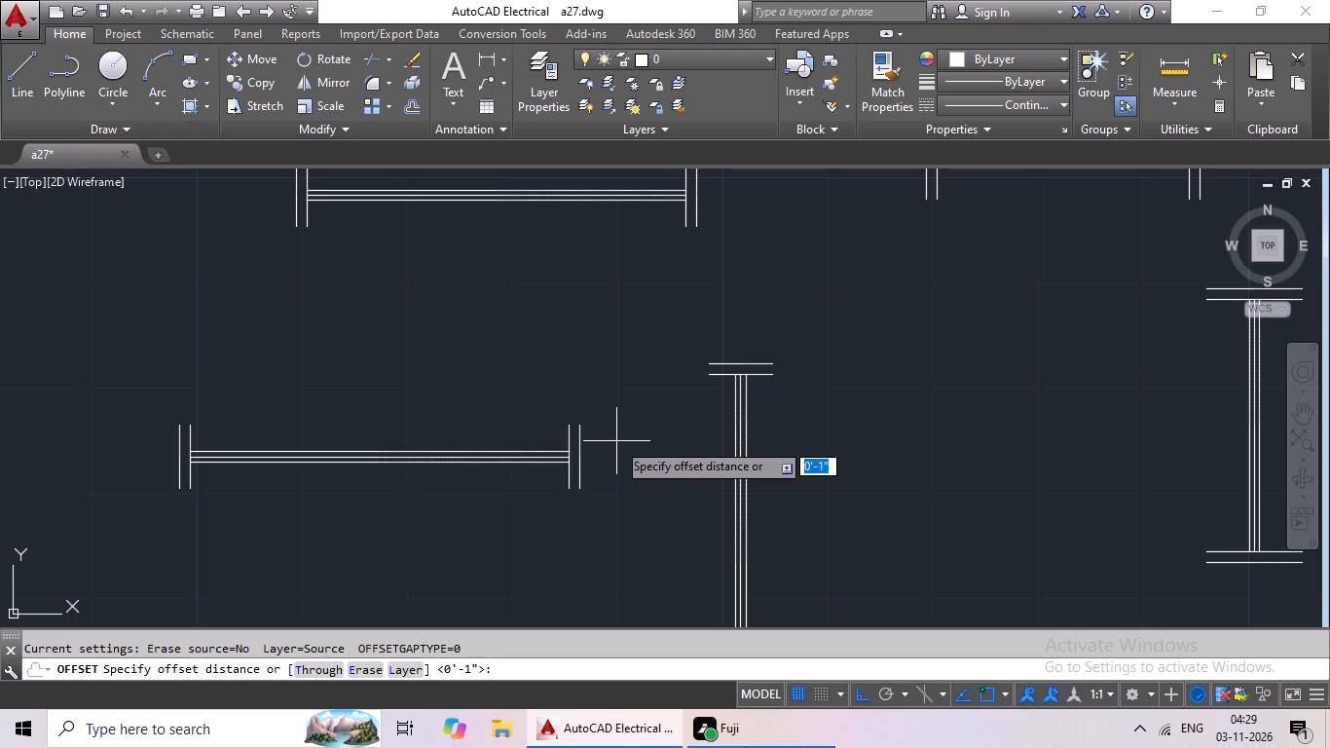
{"action": "type", "text": "2'"}
{"action": "key", "text": "Return"}
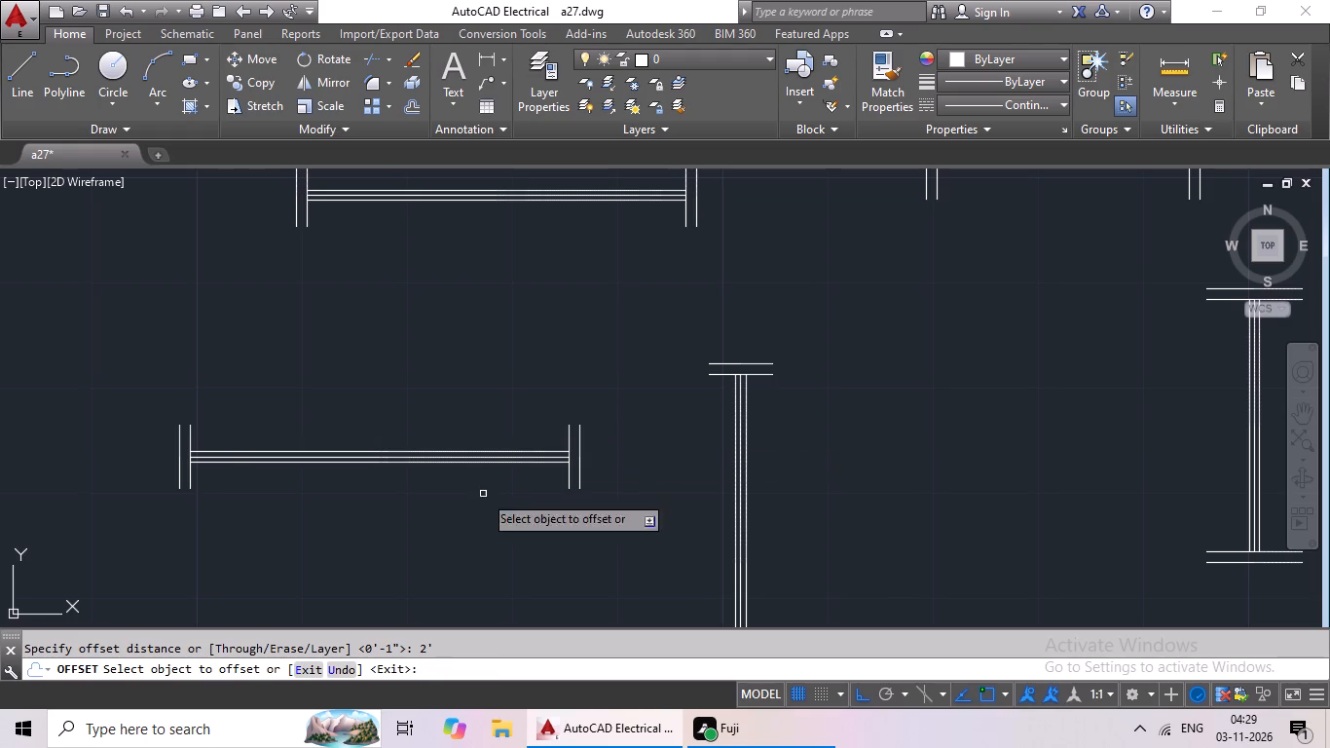
{"action": "left_click_drag", "start_coordinate": [189, 432], "coordinate": [225, 432]}
{"action": "left_click", "coordinate": [304, 426]}
{"action": "key", "text": "Escape"}
{"action": "key", "text": "Escape"}
Offset the vertical line at the 2' mark 1" to the right.
{"action": "key", "text": "o"}
{"action": "key", "text": "Return"}
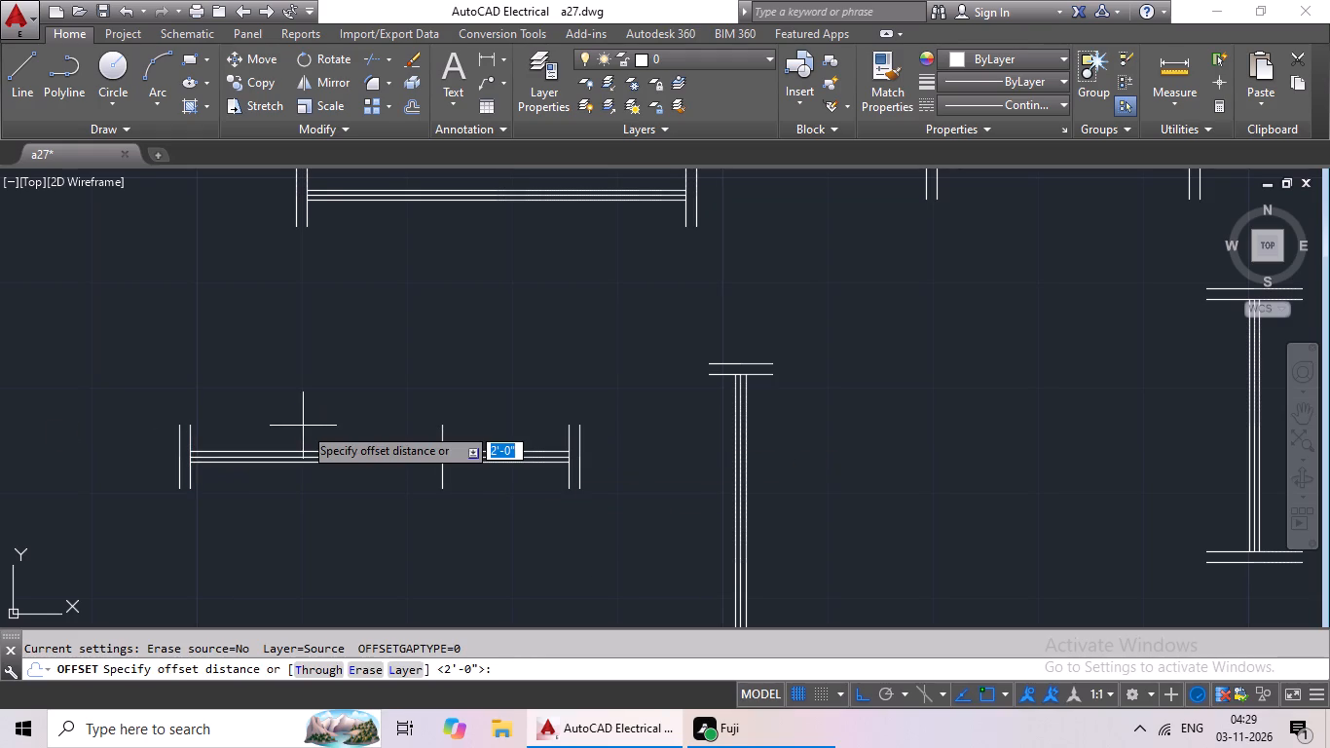
{"action": "type", "text": "1\""}
{"action": "key", "text": "Return"}
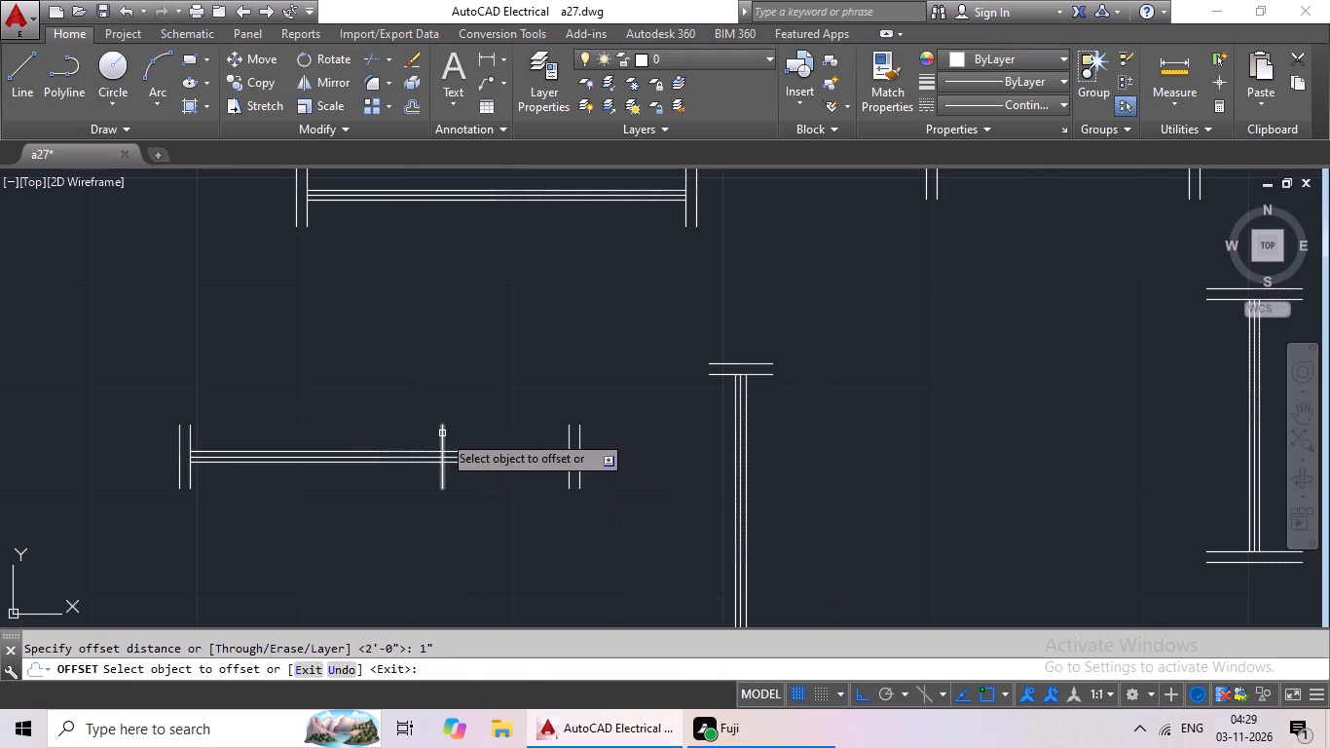
{"action": "left_click_drag", "start_coordinate": [442, 433], "coordinate": [456, 435]}
{"action": "left_click", "coordinate": [497, 436]}
{"action": "key", "text": "Escape"}
{"action": "key", "text": "Escape"}
{"action": "left_click_drag", "start_coordinate": [589, 381], "coordinate": [551, 407]}
{"action": "key", "text": "Escape"}
{"action": "key", "text": "Escape"}
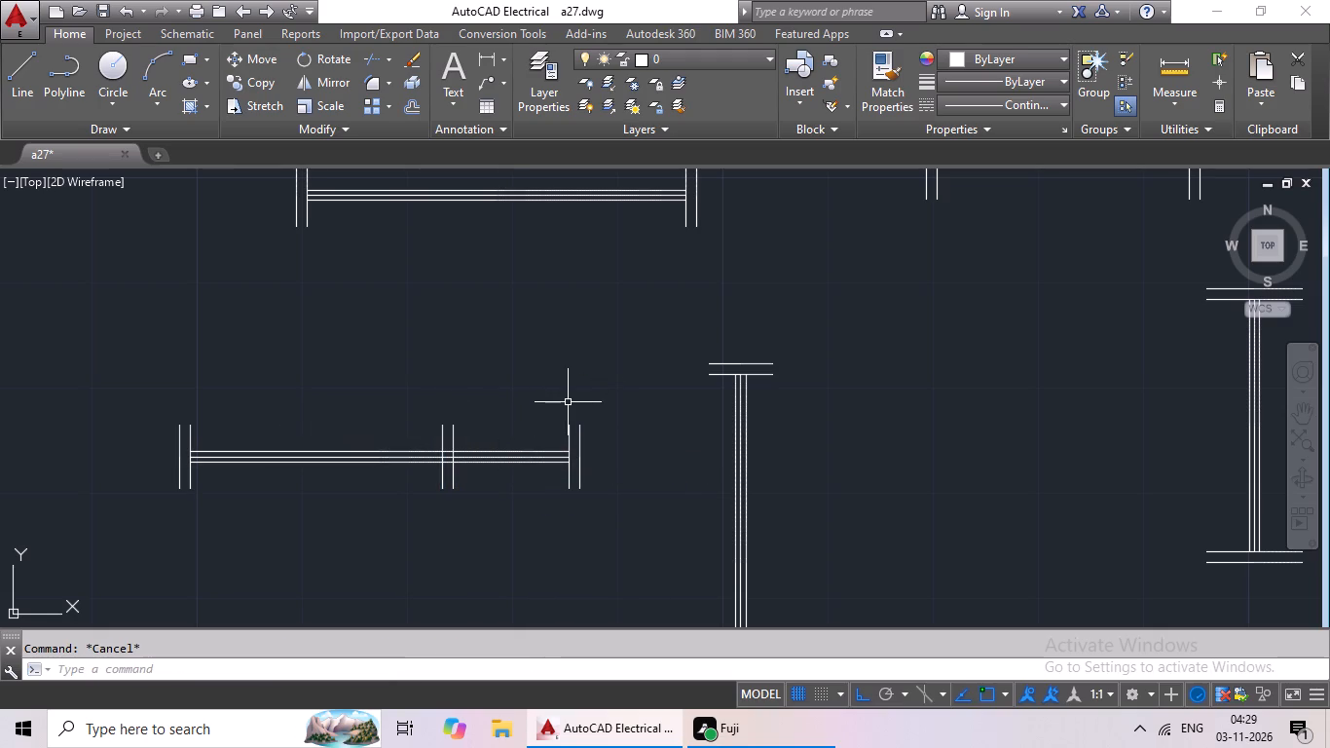
Trim the three horizontal lines between the pair of vertical lines at the 2' mark.
{"action": "type", "text": "tr"}
{"action": "key", "text": "space"}
{"action": "key", "text": "space"}
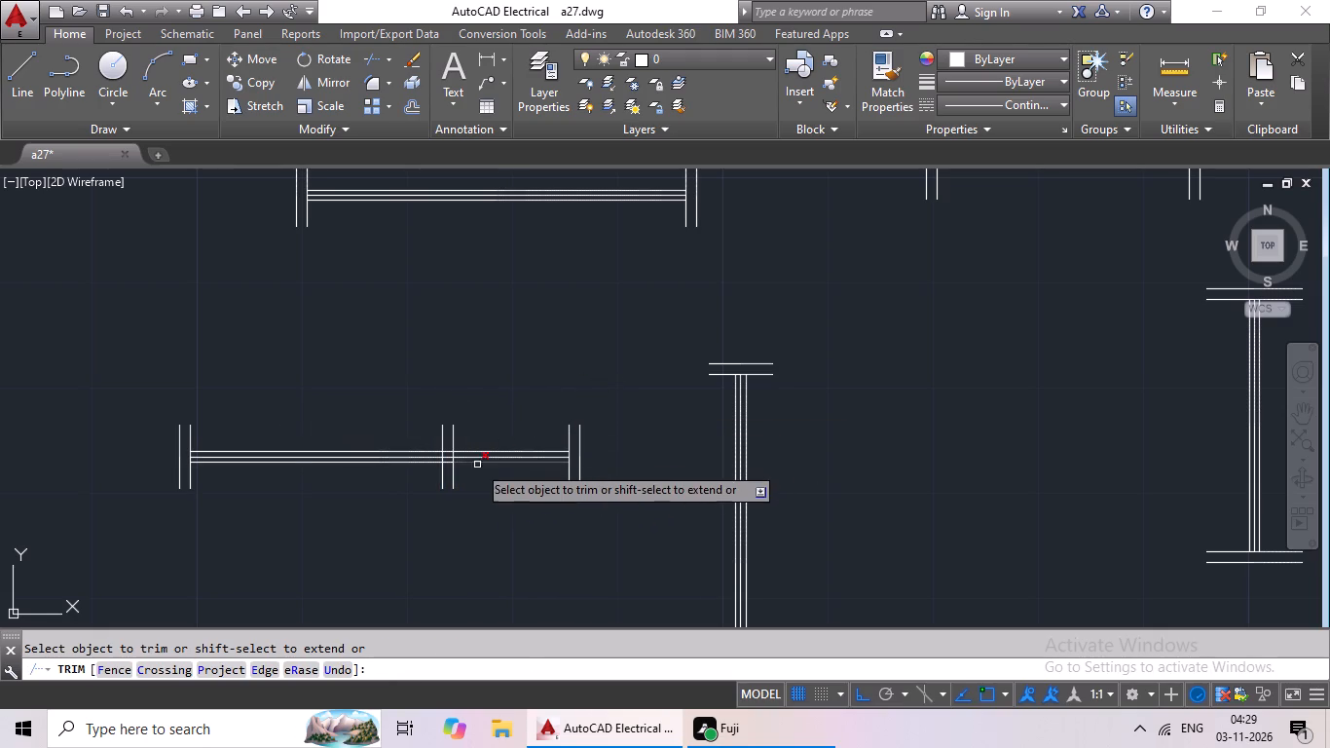
{"action": "scroll", "coordinate": [468, 466], "scroll_direction": "up", "scroll_amount": 3}
{"action": "left_click_drag", "start_coordinate": [382, 392], "coordinate": [364, 478]}
{"action": "left_click", "coordinate": [364, 478]}
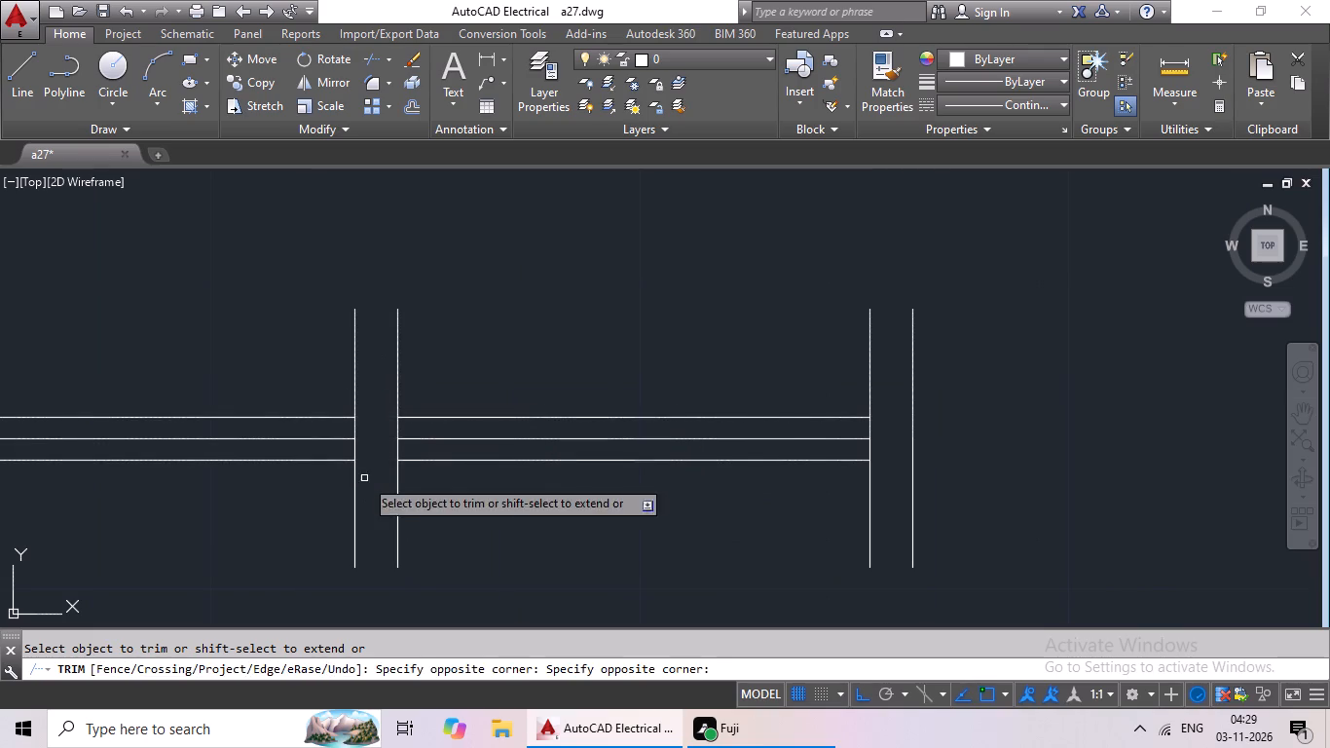
{"action": "scroll", "coordinate": [430, 447], "scroll_direction": "down", "scroll_amount": 2}
{"action": "key", "text": "Escape"}
Delete the leftover horizontal segments and old end lines to the right of the shortened 2' symbol.
{"action": "left_click_drag", "start_coordinate": [561, 366], "coordinate": [666, 435]}
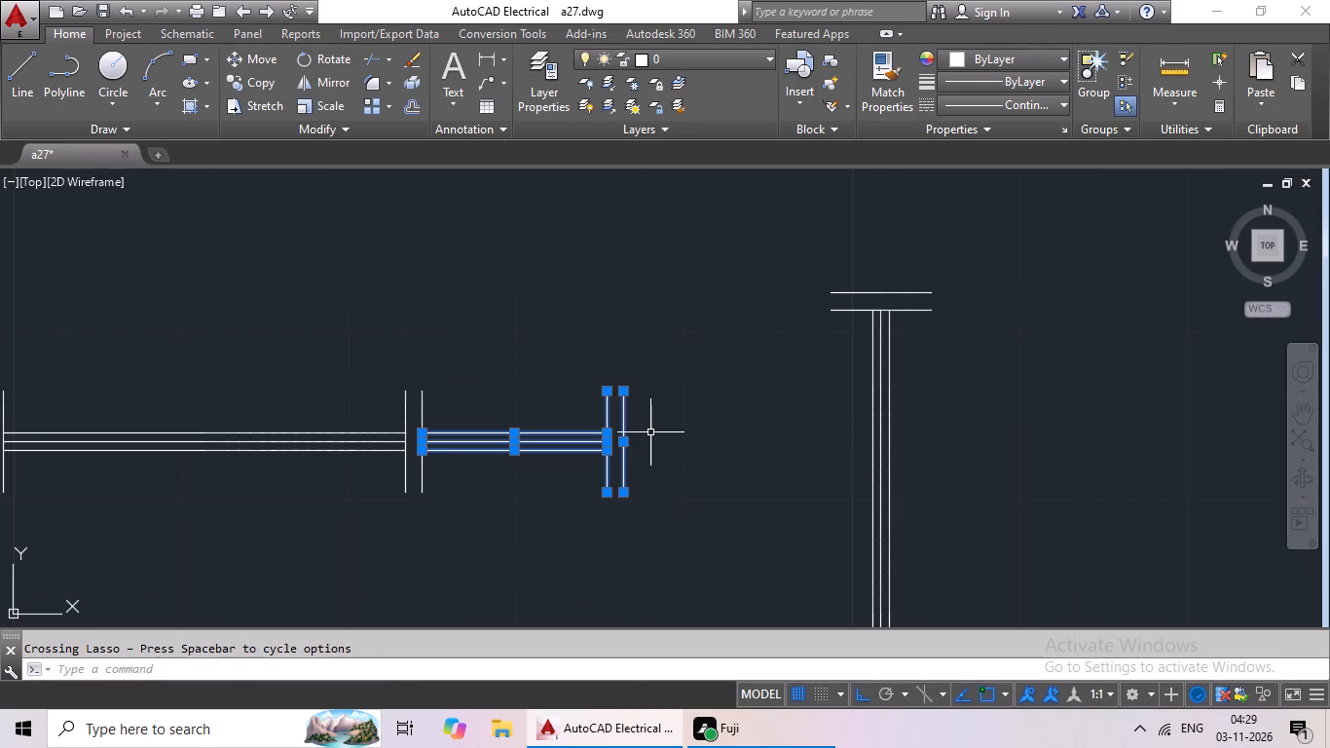
{"action": "key", "text": "Delete"}
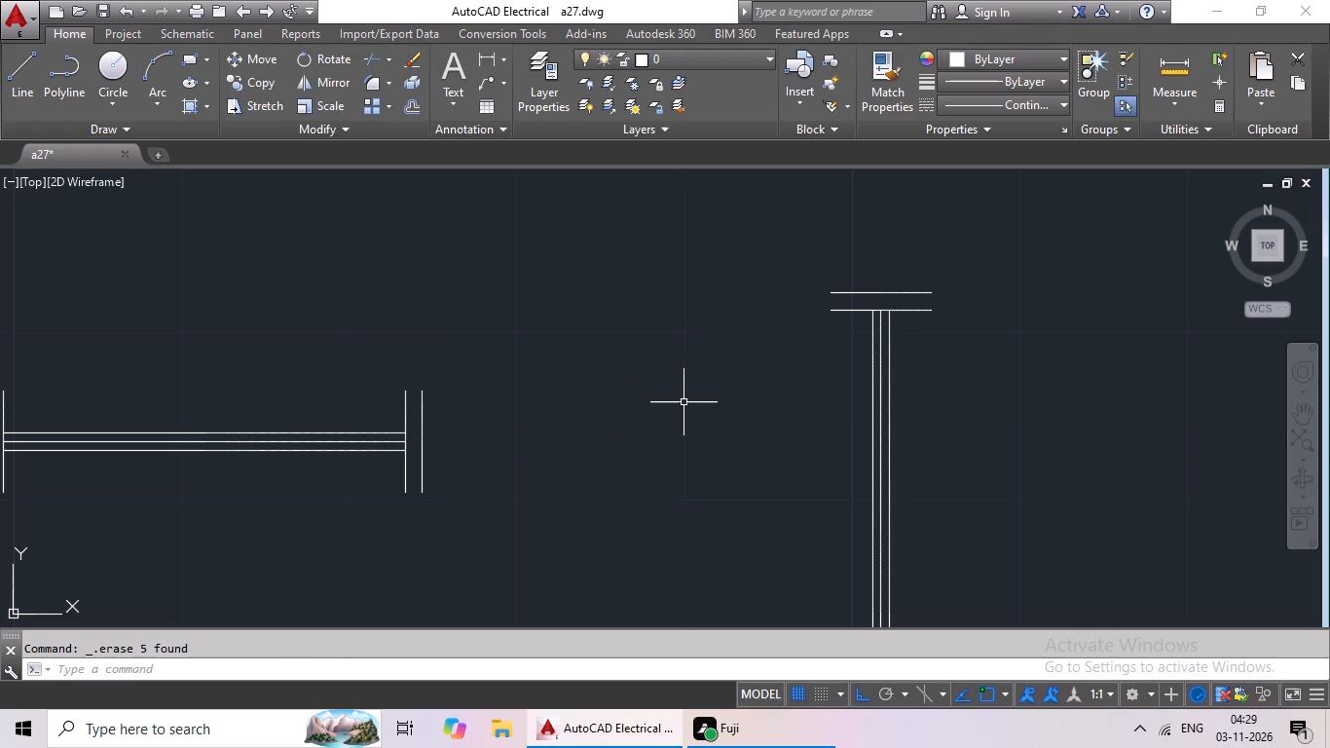
Copy the finished 2' symbol and paste the duplicate just below it.
{"action": "scroll", "coordinate": [684, 402], "scroll_direction": "down", "scroll_amount": 3}
{"action": "left_click_drag", "start_coordinate": [556, 382], "coordinate": [658, 397]}
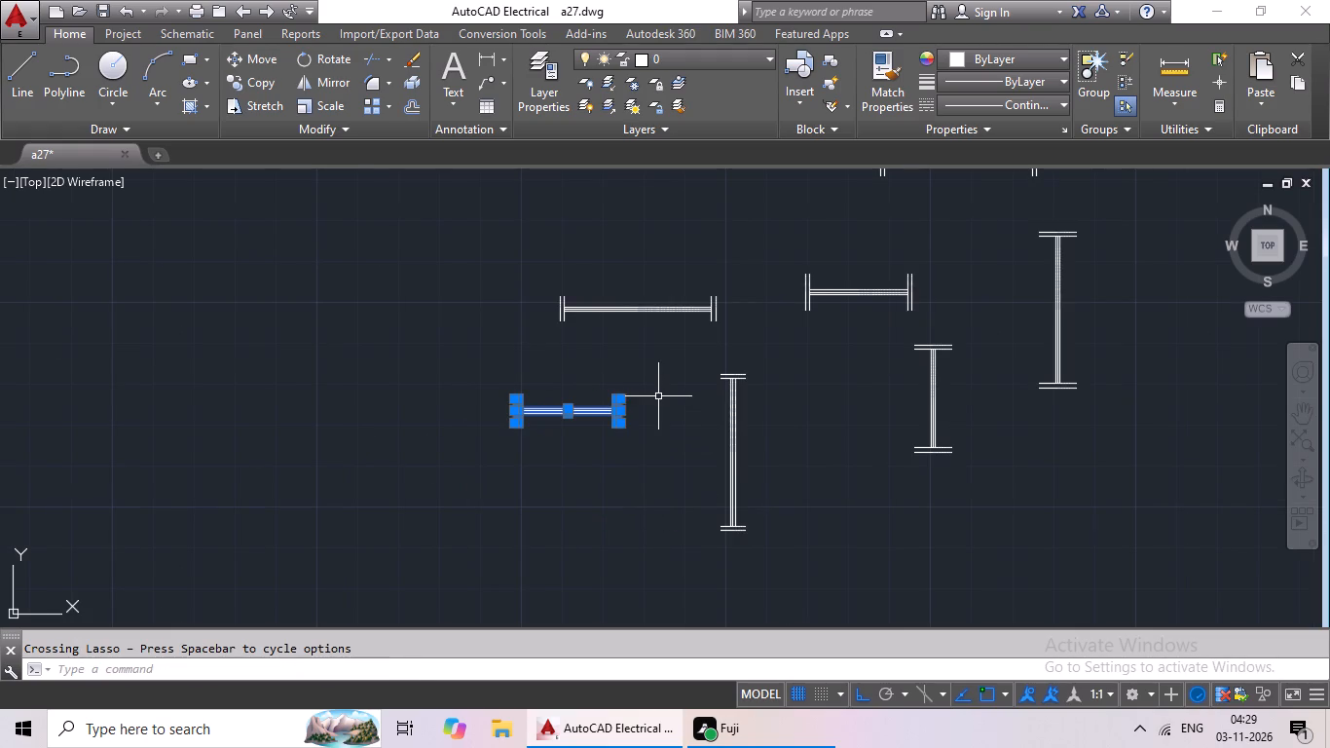
{"action": "key", "text": "ctrl+c"}
{"action": "key", "text": "ctrl+v"}
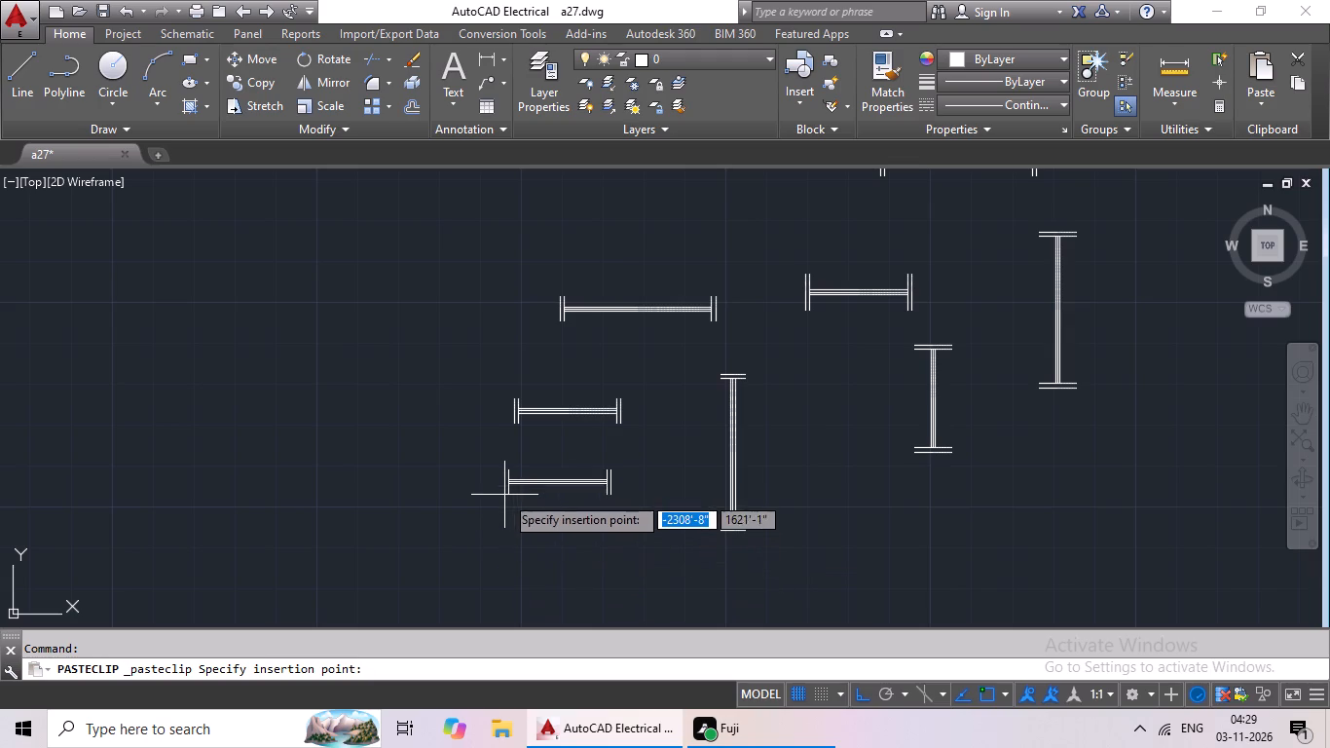
{"action": "left_click", "coordinate": [504, 494]}
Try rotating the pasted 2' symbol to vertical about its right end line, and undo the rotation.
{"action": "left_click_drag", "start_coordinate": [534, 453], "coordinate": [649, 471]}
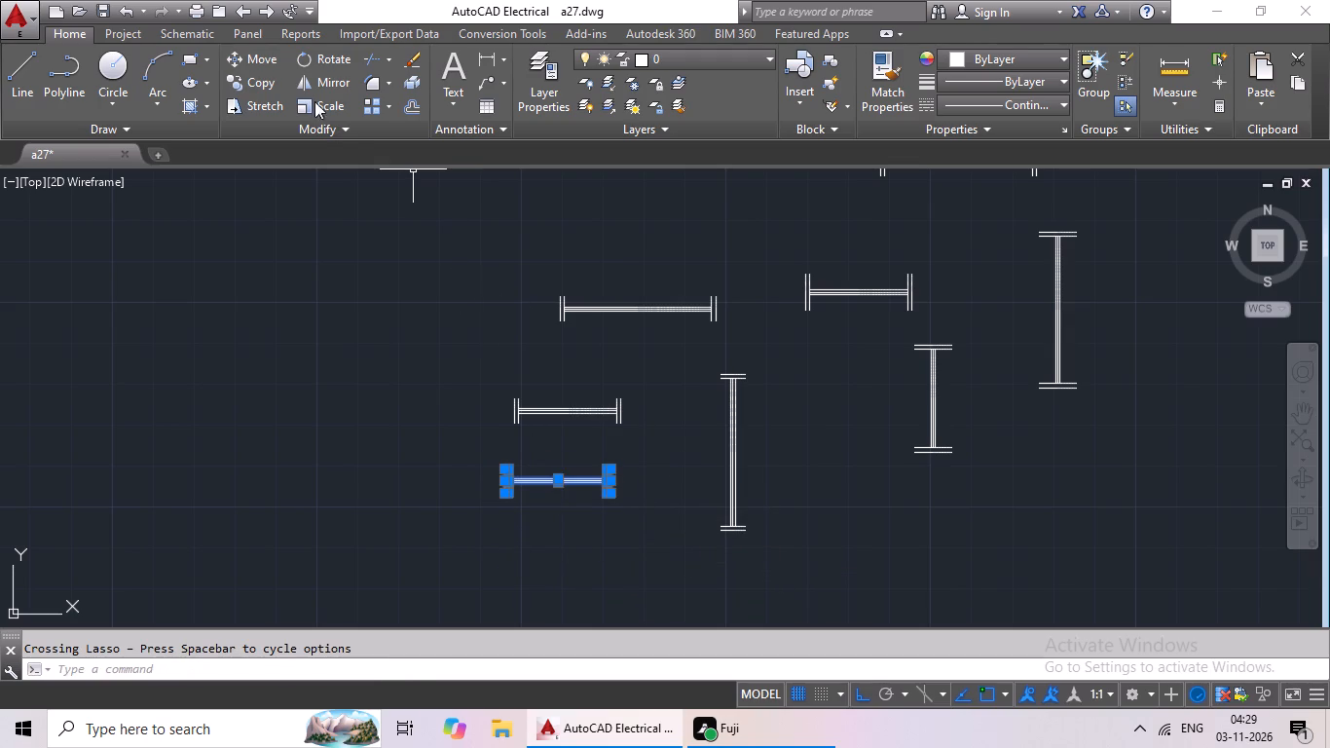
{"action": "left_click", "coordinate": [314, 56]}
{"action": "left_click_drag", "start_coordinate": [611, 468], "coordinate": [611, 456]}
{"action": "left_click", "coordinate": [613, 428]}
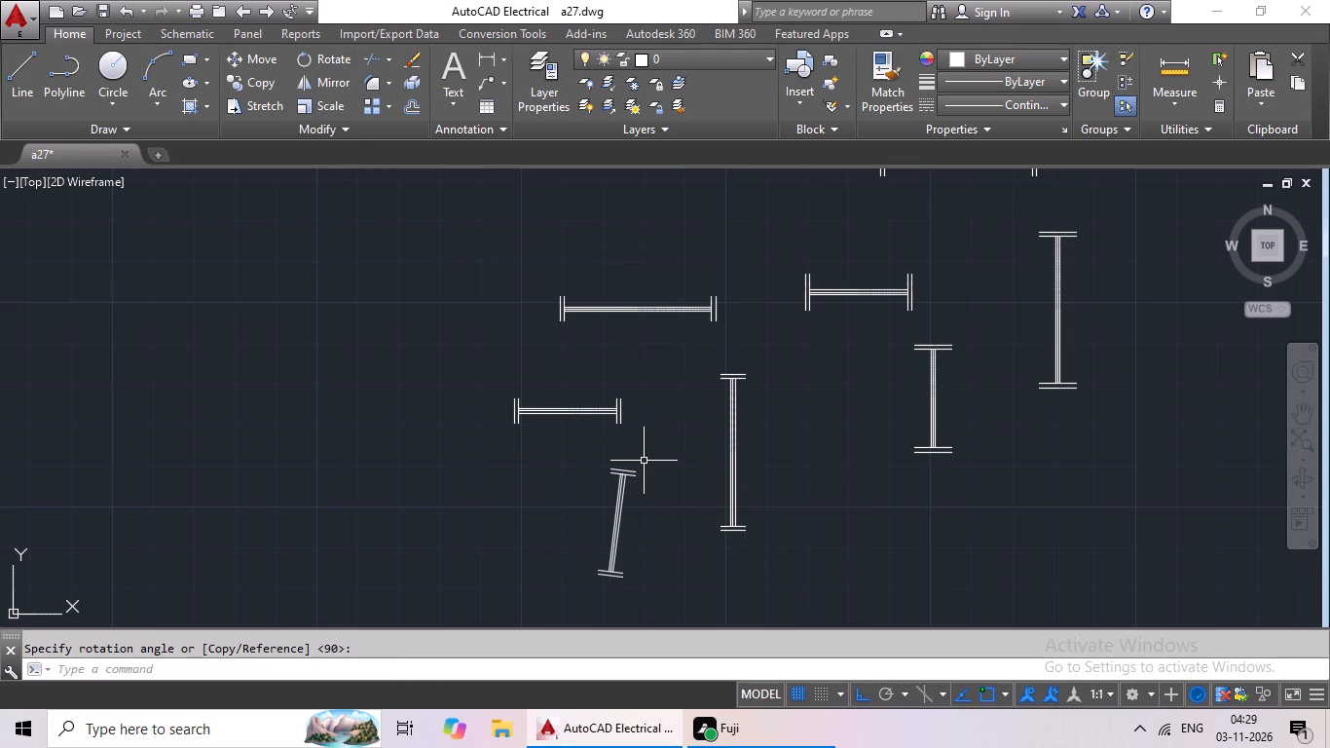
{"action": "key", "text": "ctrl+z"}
Rotate the pasted 6"-wide 2' window symbol from horizontal to vertical.
{"action": "left_click_drag", "start_coordinate": [597, 463], "coordinate": [642, 440]}
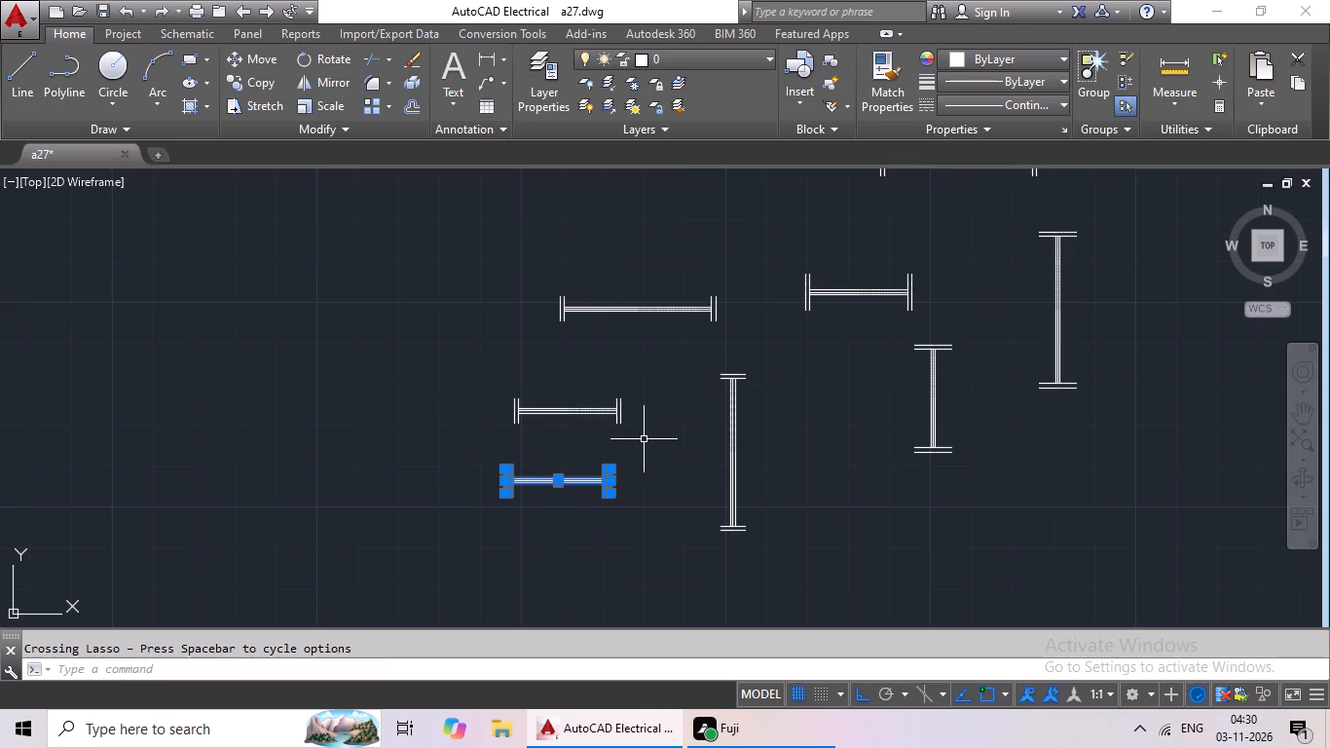
{"action": "left_click", "coordinate": [329, 62]}
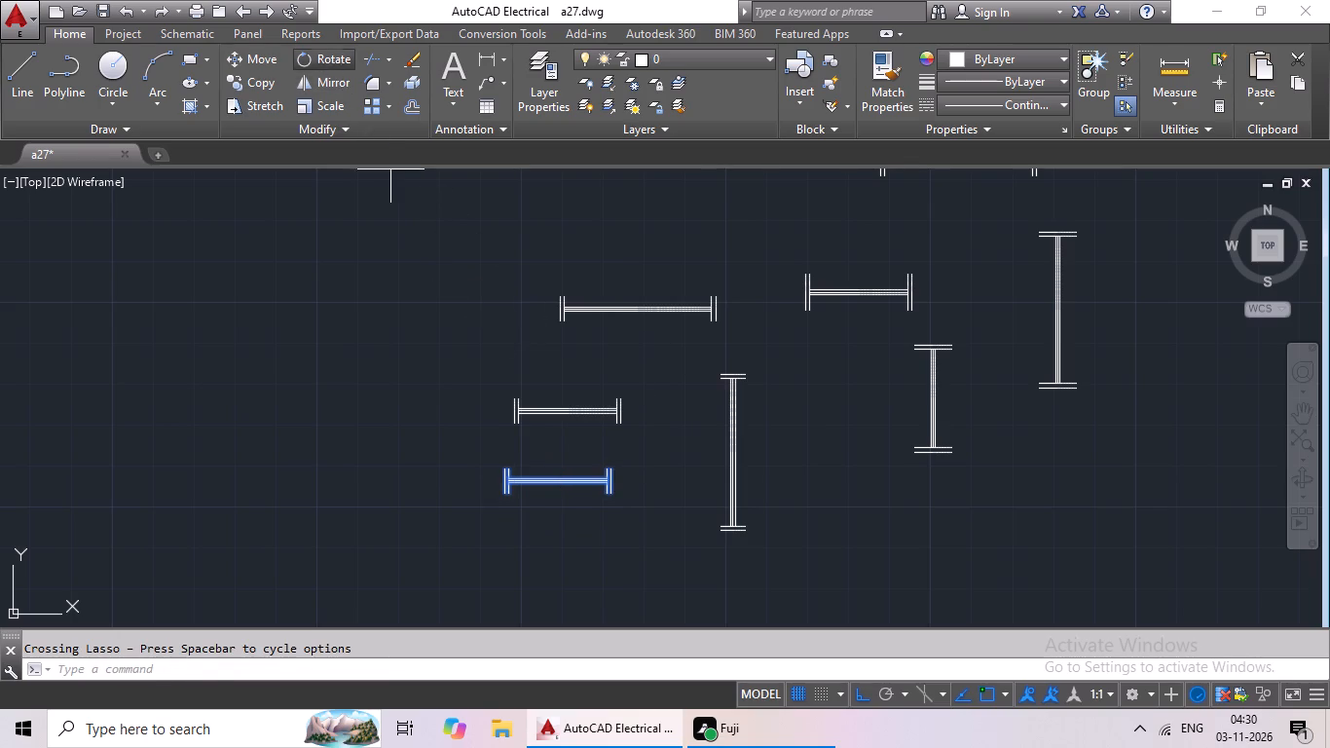
{"action": "scroll", "coordinate": [673, 487], "scroll_direction": "up", "scroll_amount": 3}
{"action": "left_click_drag", "start_coordinate": [422, 413], "coordinate": [418, 390]}
{"action": "left_click", "coordinate": [418, 308]}
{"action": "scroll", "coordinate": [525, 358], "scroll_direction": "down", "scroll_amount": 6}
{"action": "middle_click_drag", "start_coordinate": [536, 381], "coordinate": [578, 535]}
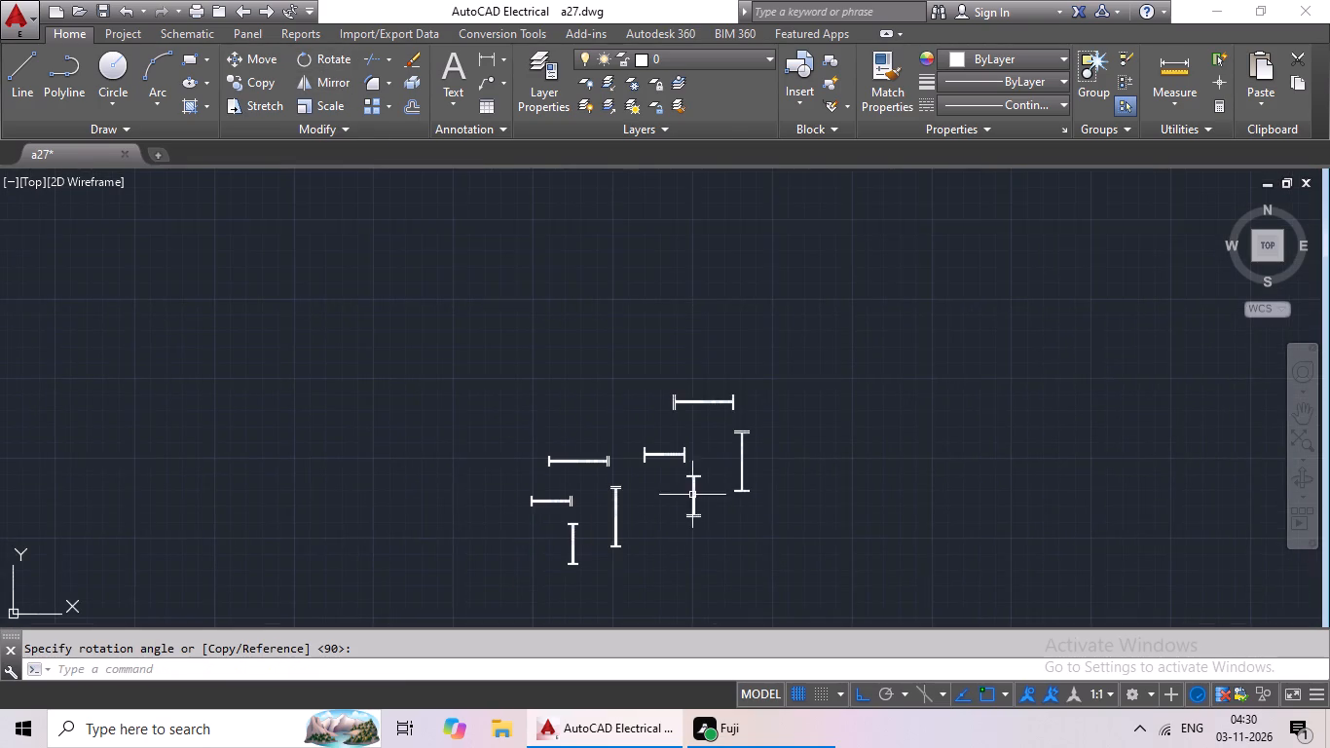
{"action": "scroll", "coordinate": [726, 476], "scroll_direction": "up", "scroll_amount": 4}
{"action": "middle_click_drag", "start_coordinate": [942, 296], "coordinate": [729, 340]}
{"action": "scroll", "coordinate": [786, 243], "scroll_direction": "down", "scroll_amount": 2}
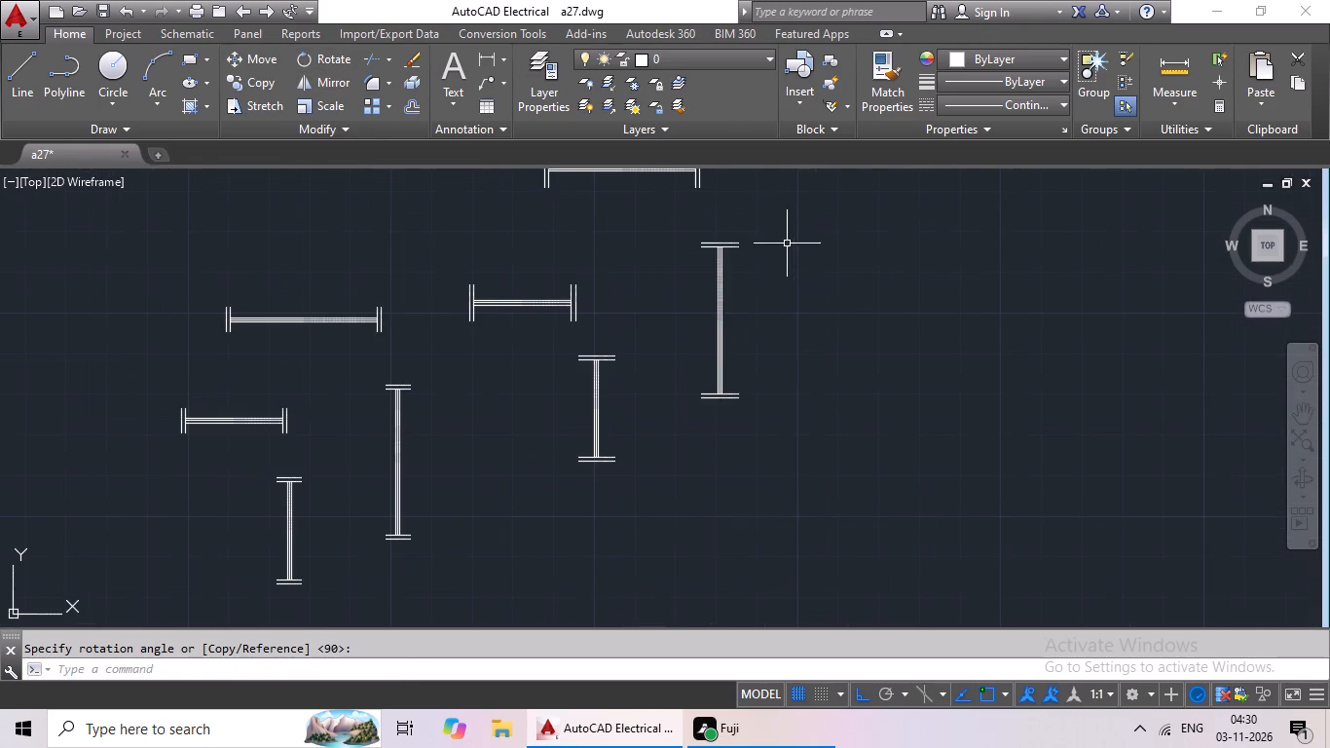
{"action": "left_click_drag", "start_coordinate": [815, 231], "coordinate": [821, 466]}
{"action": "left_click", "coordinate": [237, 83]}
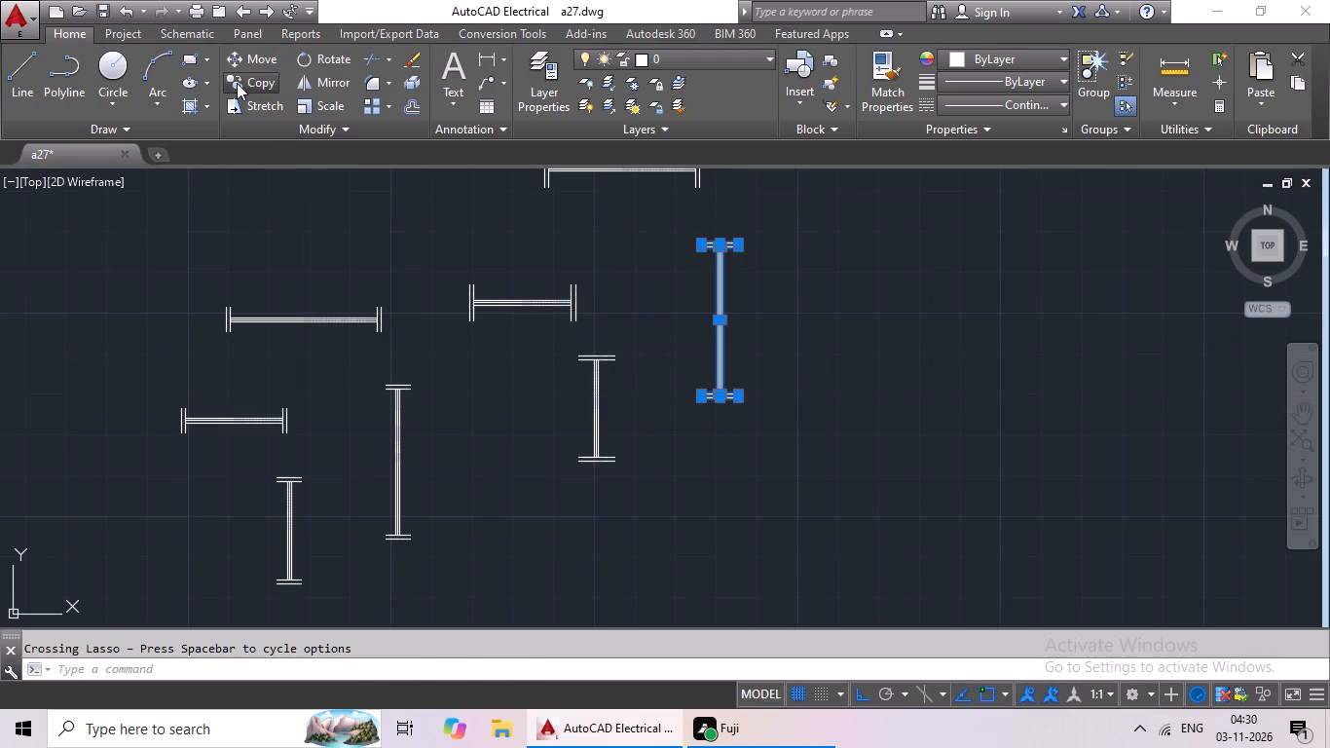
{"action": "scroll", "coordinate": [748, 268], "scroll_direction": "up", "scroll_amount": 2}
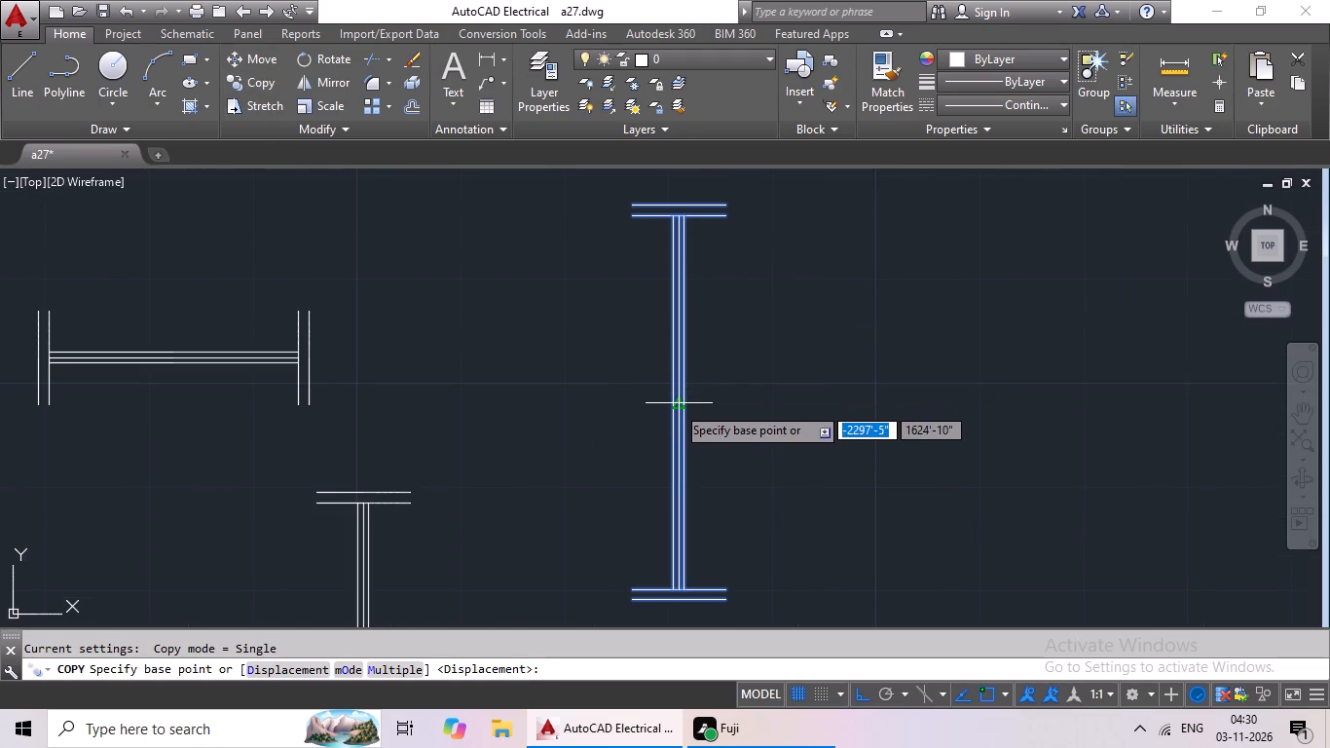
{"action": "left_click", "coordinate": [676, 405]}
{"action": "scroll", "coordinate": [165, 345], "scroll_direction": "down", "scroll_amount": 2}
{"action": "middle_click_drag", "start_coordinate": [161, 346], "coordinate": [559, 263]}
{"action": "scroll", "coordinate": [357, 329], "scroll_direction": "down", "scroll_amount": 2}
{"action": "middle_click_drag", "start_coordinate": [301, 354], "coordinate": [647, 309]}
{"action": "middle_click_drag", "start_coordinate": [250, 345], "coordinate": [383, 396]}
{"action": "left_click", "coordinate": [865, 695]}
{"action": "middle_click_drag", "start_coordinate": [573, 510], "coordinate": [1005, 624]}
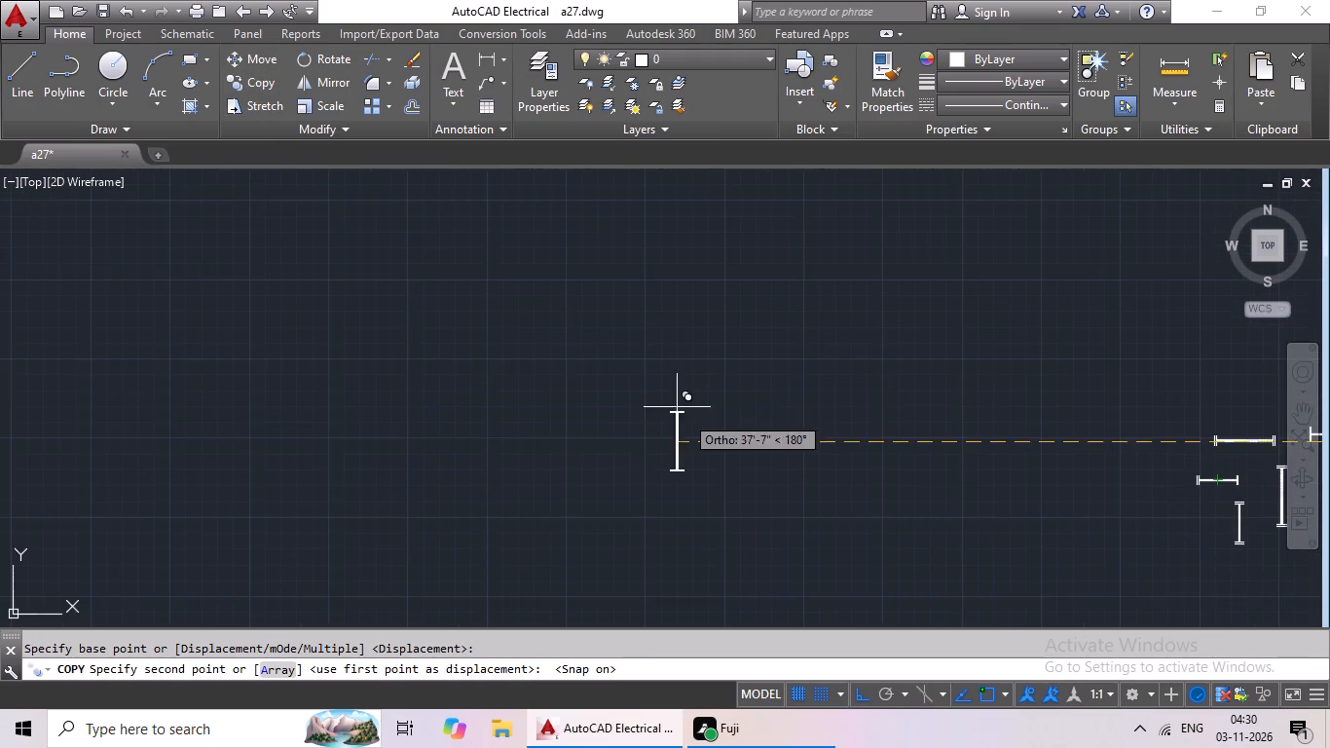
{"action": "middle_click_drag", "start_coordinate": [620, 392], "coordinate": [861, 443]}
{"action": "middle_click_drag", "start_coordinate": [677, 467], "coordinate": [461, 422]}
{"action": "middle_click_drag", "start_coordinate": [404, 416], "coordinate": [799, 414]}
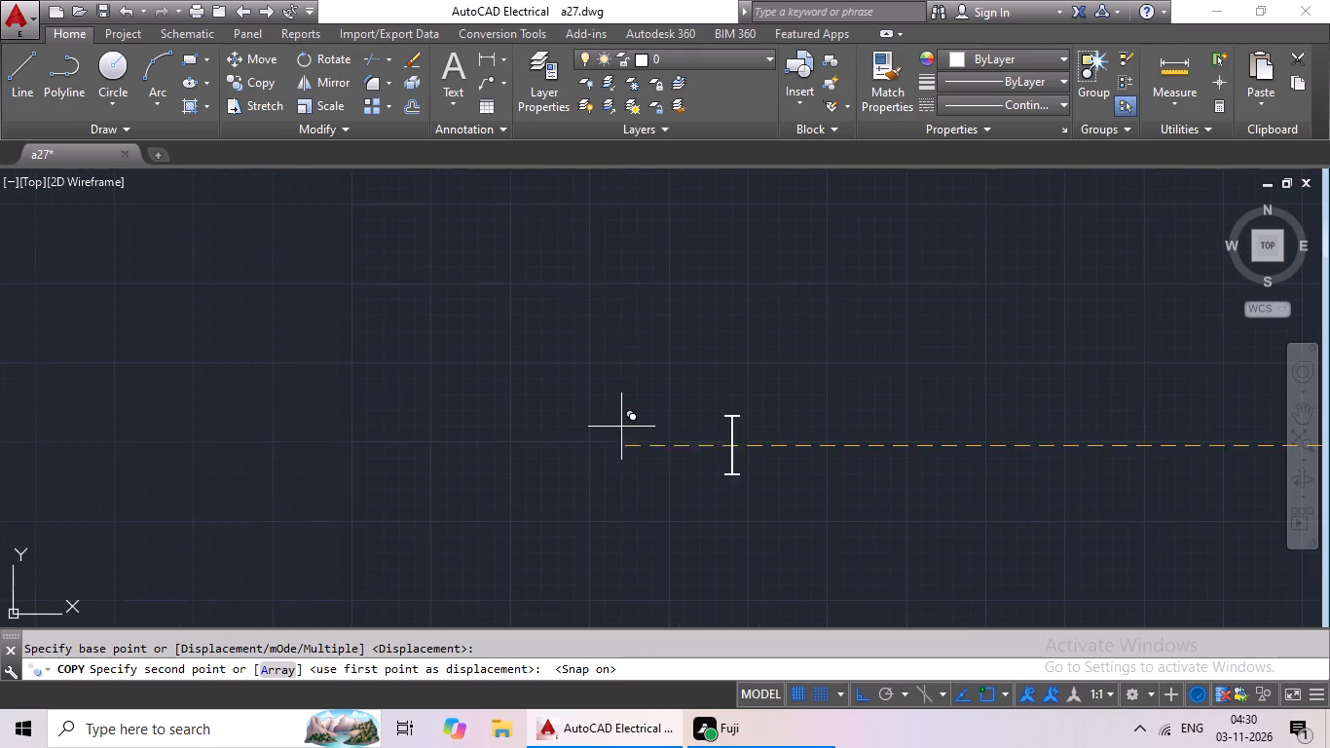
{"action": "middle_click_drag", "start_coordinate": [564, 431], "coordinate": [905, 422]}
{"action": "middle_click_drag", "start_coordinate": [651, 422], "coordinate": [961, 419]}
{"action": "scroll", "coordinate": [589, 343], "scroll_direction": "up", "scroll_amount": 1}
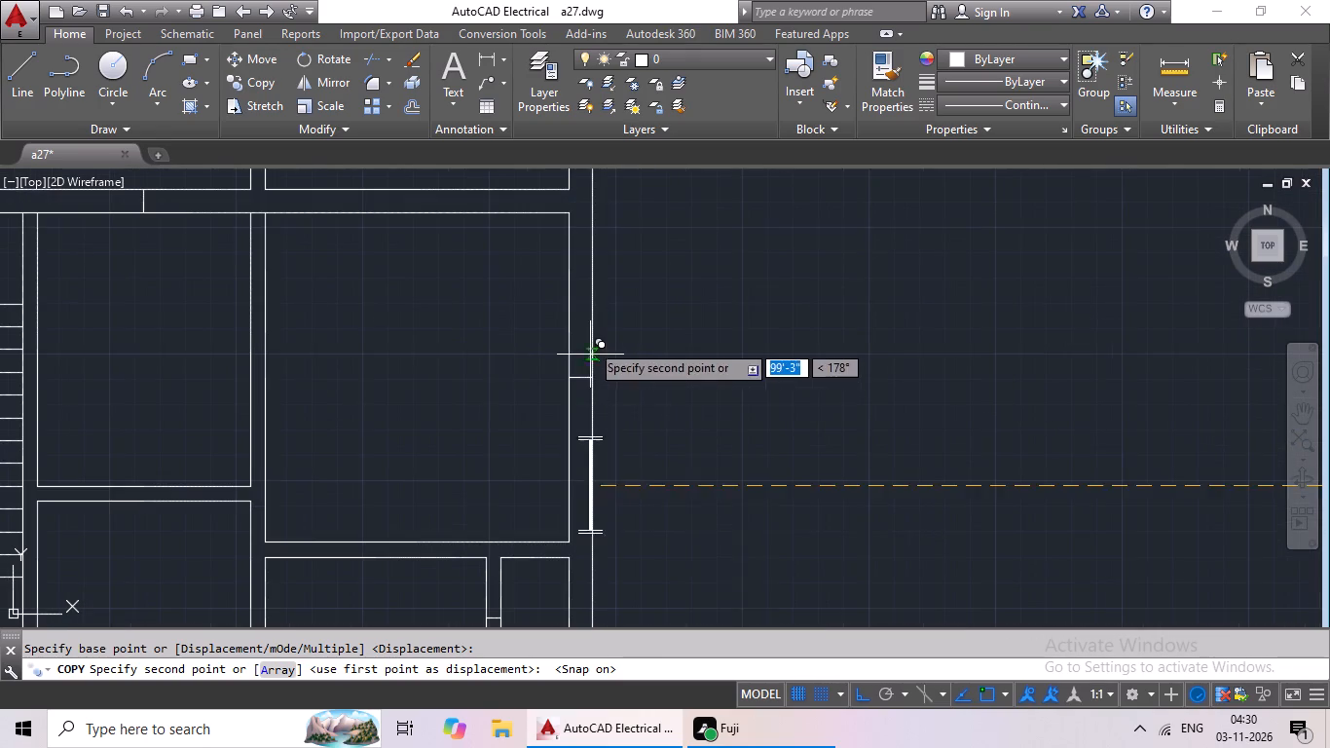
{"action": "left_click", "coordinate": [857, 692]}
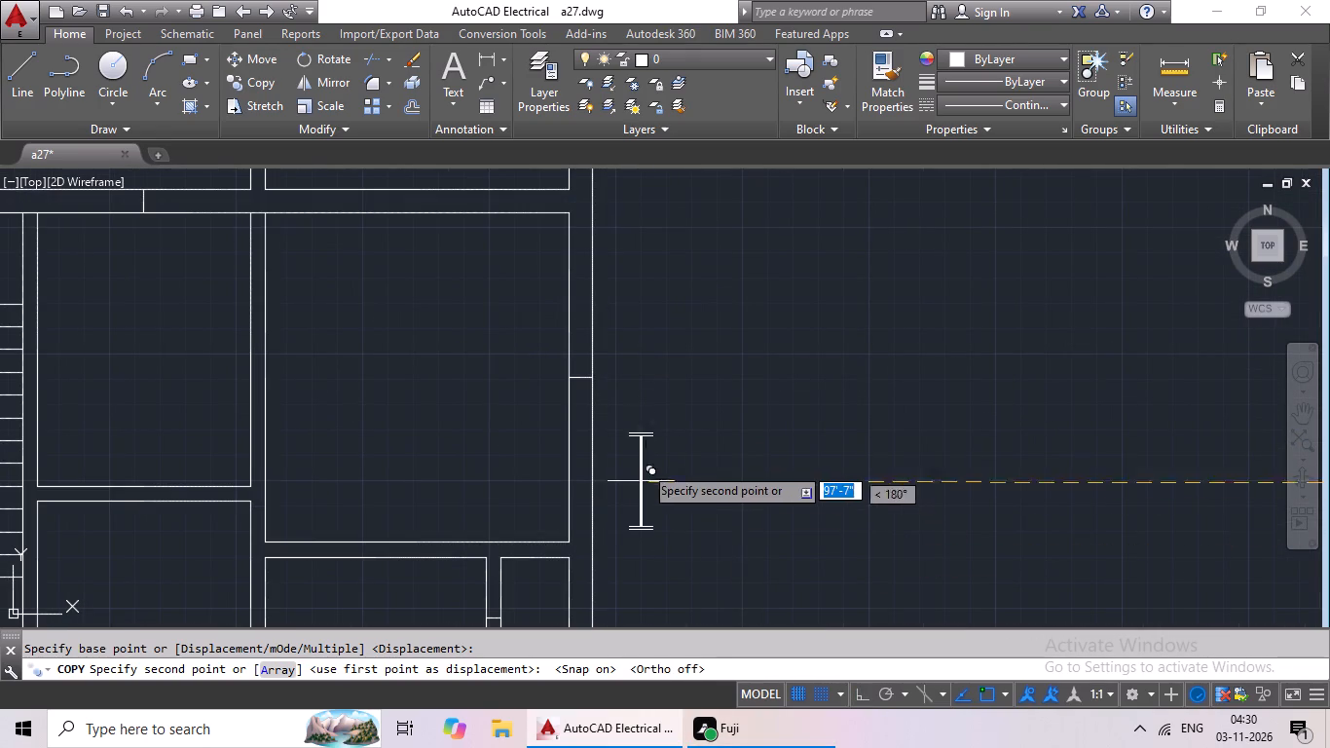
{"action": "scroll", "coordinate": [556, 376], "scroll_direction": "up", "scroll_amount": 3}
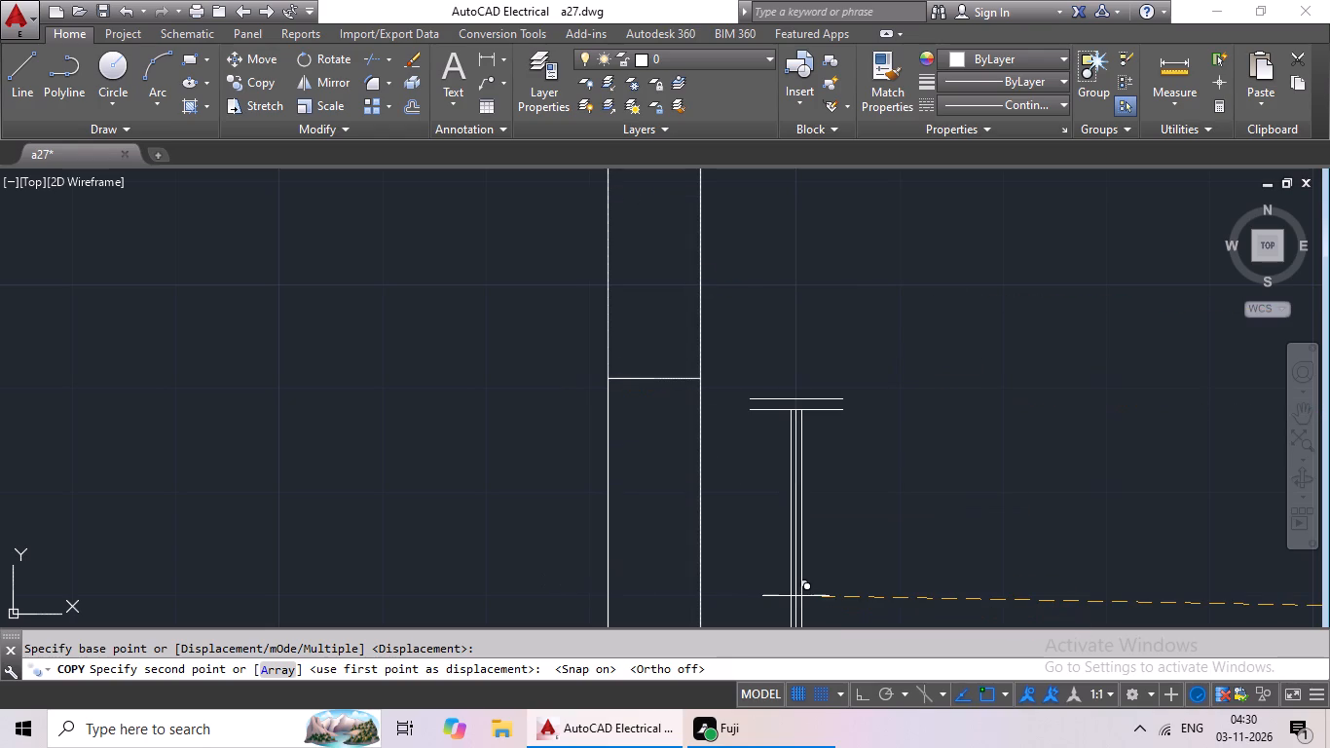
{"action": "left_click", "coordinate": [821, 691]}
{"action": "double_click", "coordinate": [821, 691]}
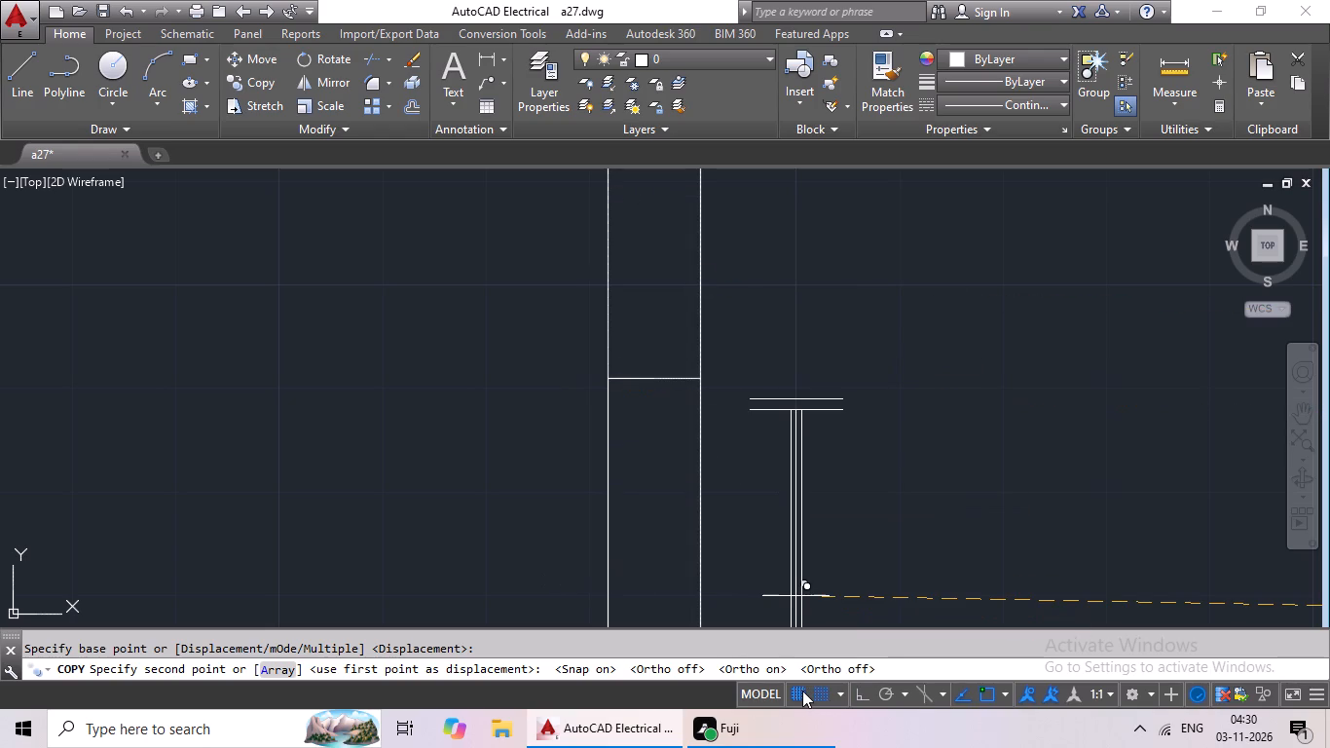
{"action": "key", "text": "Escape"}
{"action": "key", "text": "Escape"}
Turn off the drawing grid and ortho mode.
{"action": "left_click", "coordinate": [798, 694]}
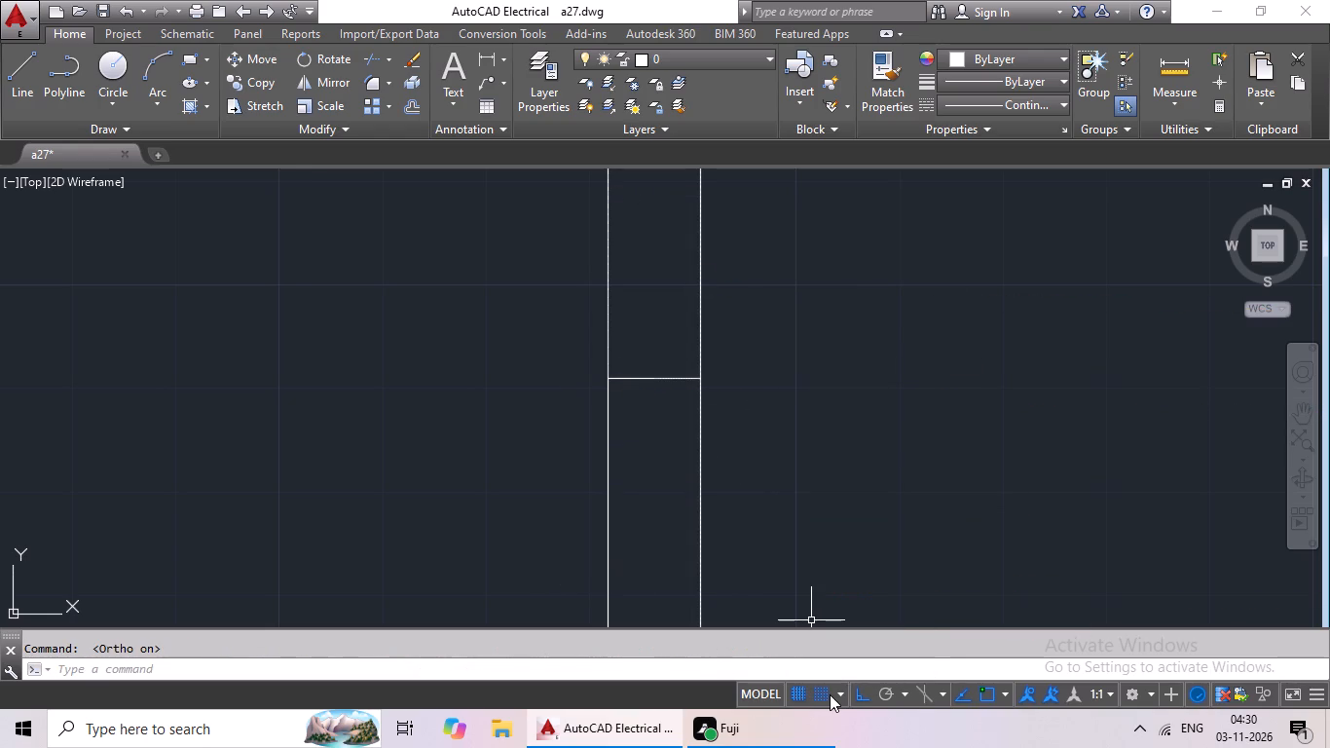
{"action": "left_click", "coordinate": [812, 695]}
{"action": "left_click", "coordinate": [832, 695]}
{"action": "left_click", "coordinate": [803, 690]}
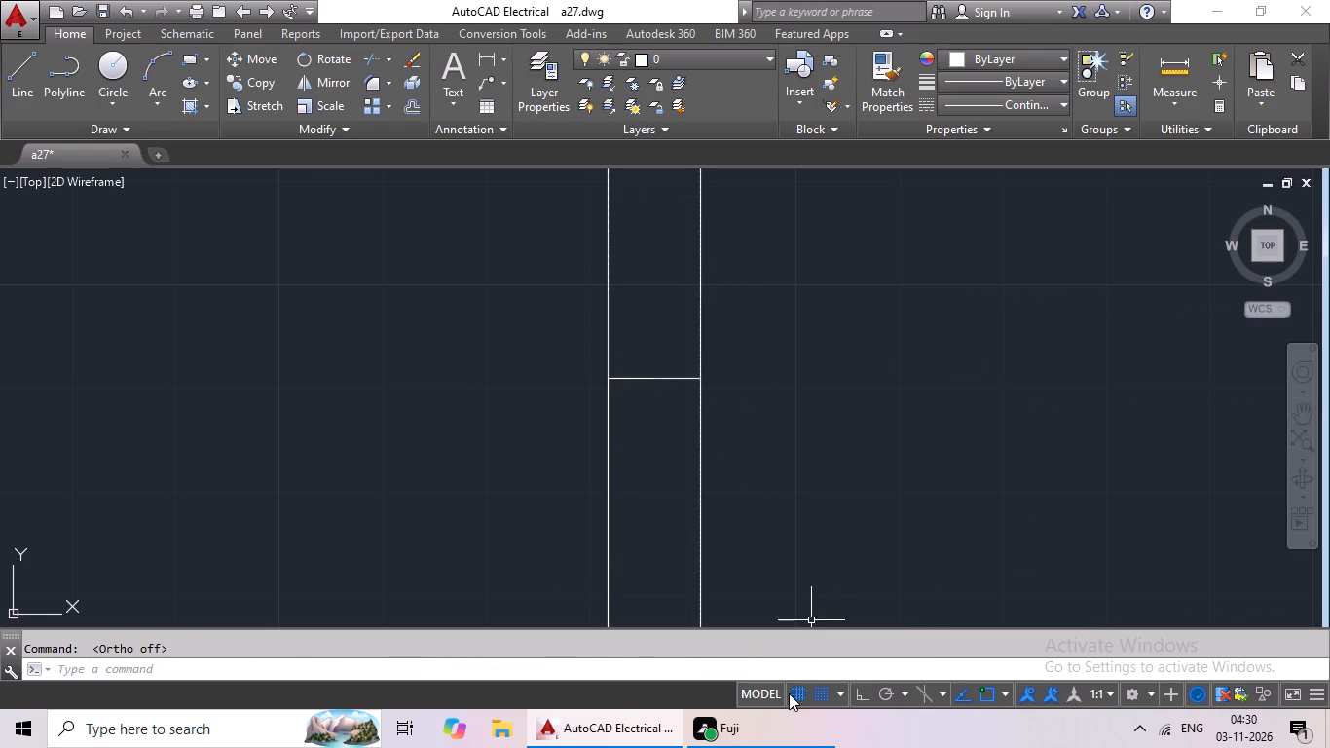
{"action": "left_click", "coordinate": [788, 693]}
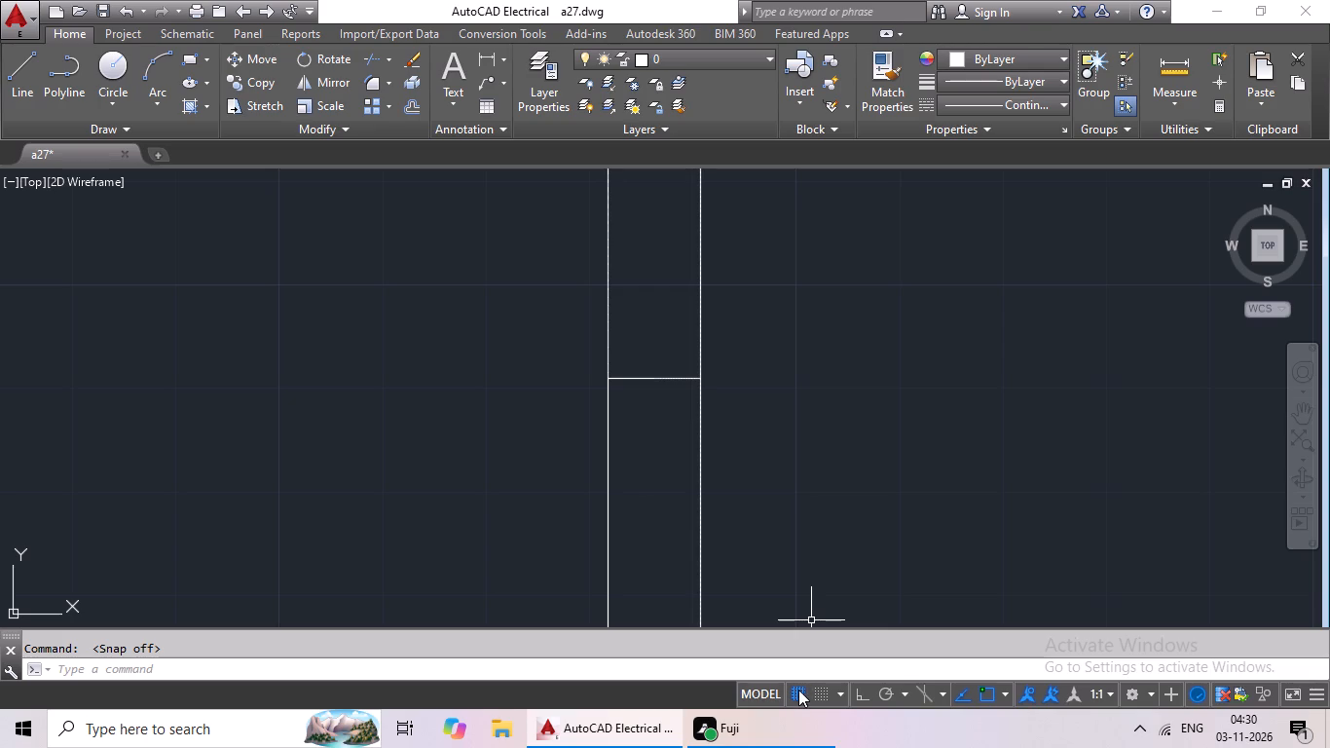
{"action": "left_click", "coordinate": [797, 690]}
{"action": "left_click", "coordinate": [797, 690]}
With snap off, copy the wider vertical 3' window symbol by its centre to the midpoint mark in the upper-right room's outer wall.
{"action": "scroll", "coordinate": [831, 502], "scroll_direction": "down", "scroll_amount": 5}
{"action": "middle_click_drag", "start_coordinate": [968, 494], "coordinate": [588, 392]}
{"action": "scroll", "coordinate": [645, 378], "scroll_direction": "down", "scroll_amount": 3}
{"action": "middle_click_drag", "start_coordinate": [757, 411], "coordinate": [659, 402]}
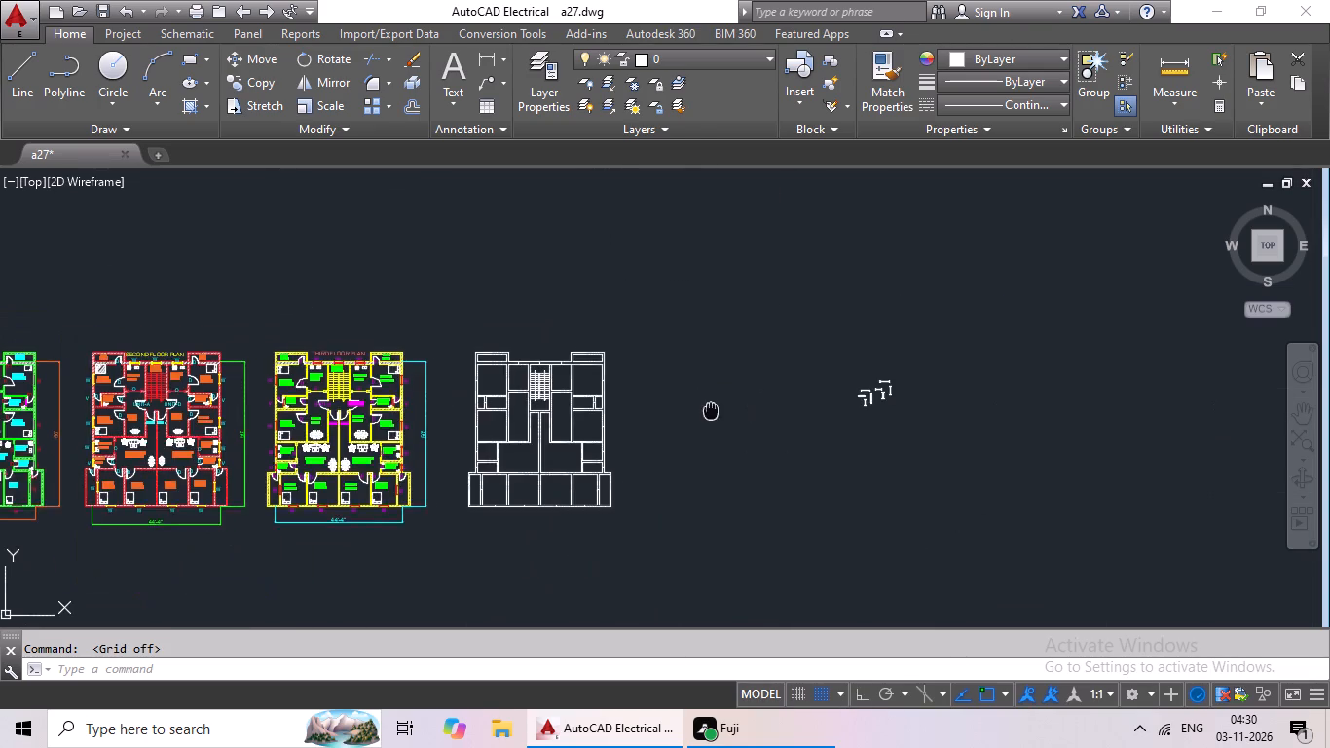
{"action": "middle_click_drag", "start_coordinate": [659, 402], "coordinate": [617, 397]}
{"action": "scroll", "coordinate": [779, 383], "scroll_direction": "up", "scroll_amount": 4}
{"action": "scroll", "coordinate": [624, 289], "scroll_direction": "up", "scroll_amount": 3}
{"action": "scroll", "coordinate": [743, 303], "scroll_direction": "down", "scroll_amount": 2}
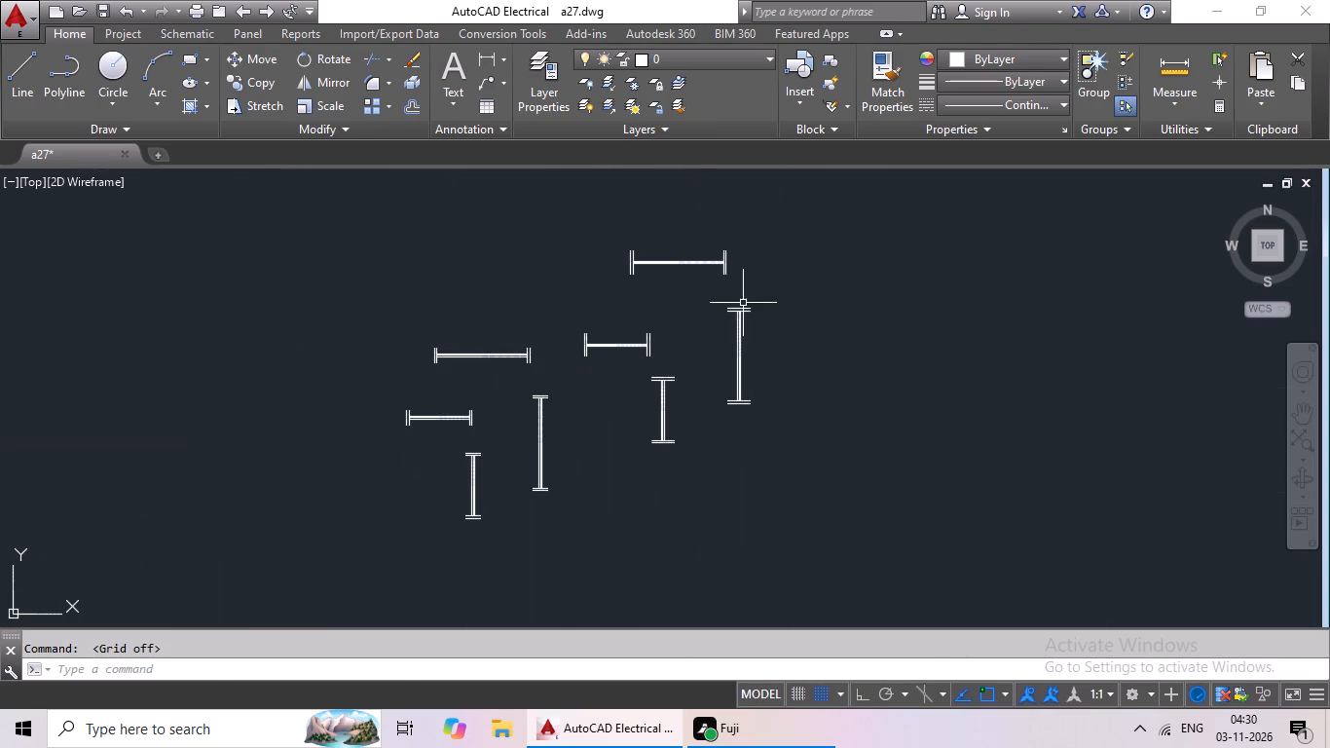
{"action": "left_click_drag", "start_coordinate": [807, 292], "coordinate": [768, 440]}
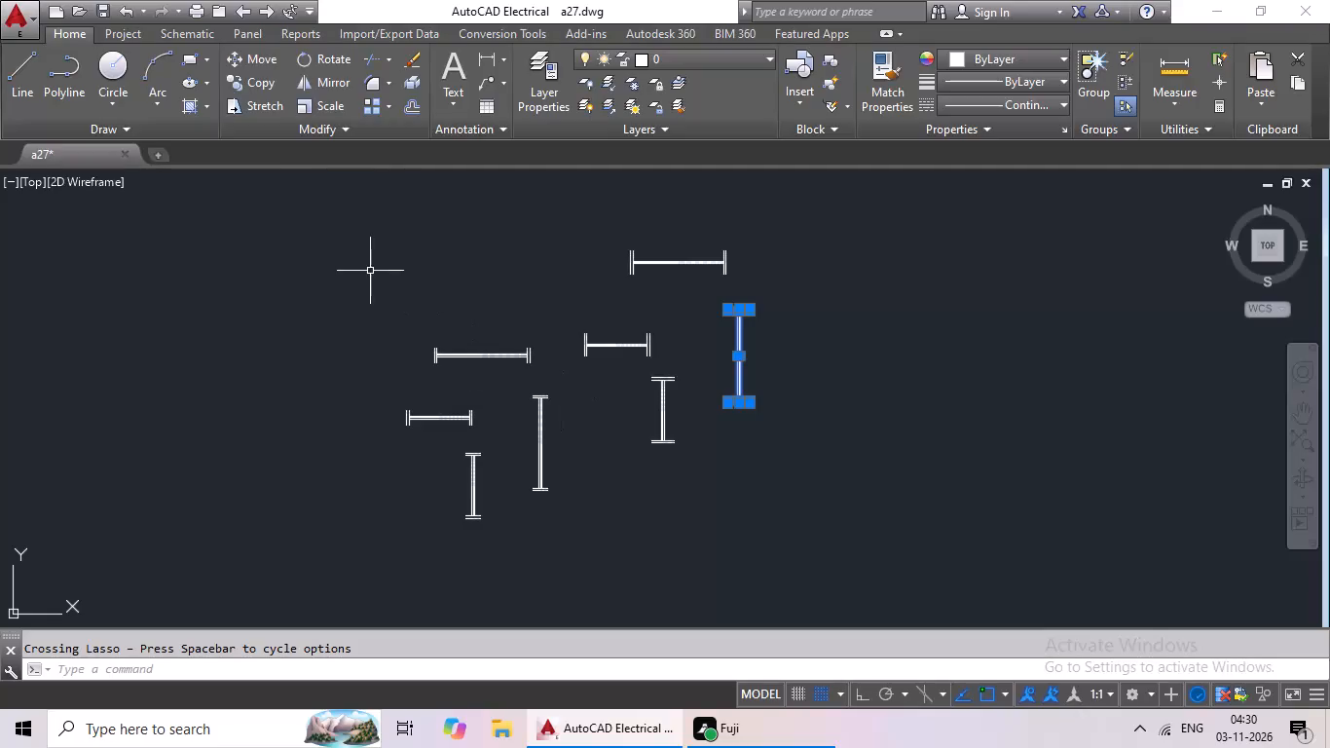
{"action": "left_click", "coordinate": [251, 71]}
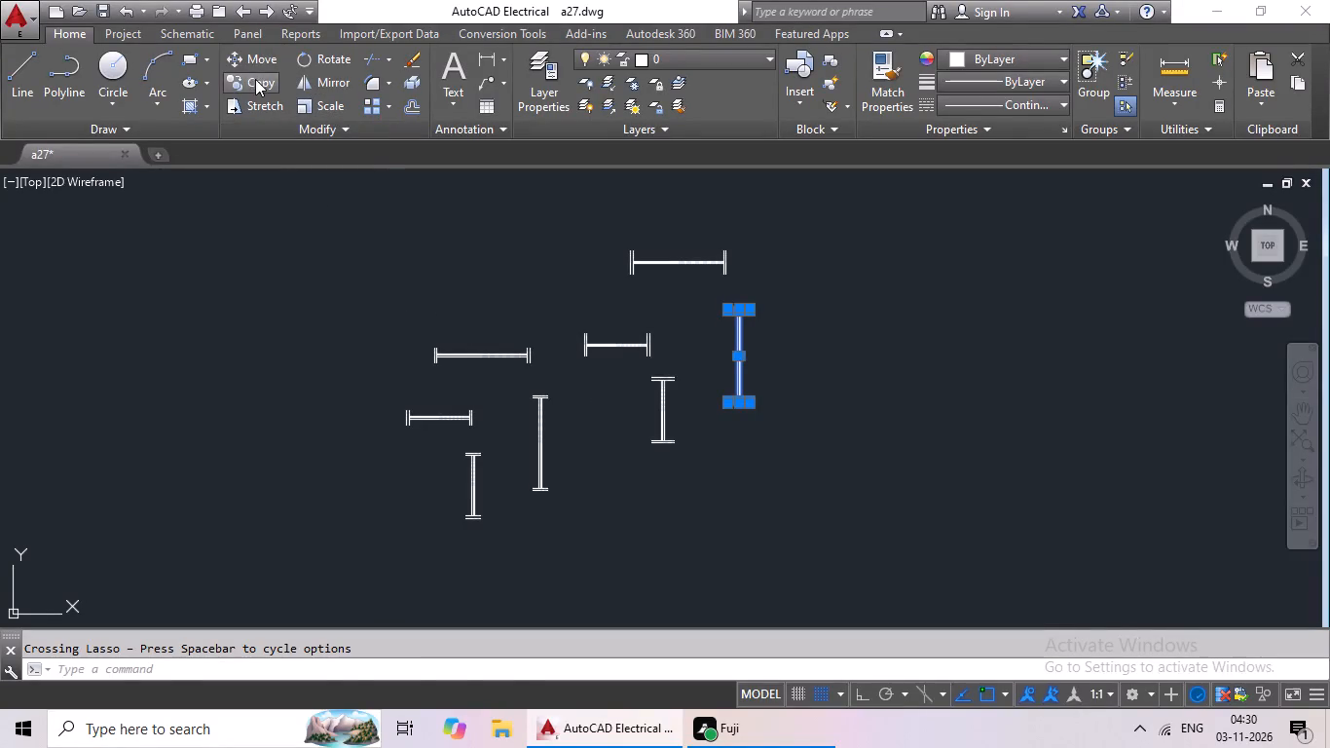
{"action": "left_click", "coordinate": [256, 81]}
{"action": "scroll", "coordinate": [753, 372], "scroll_direction": "up", "scroll_amount": 3}
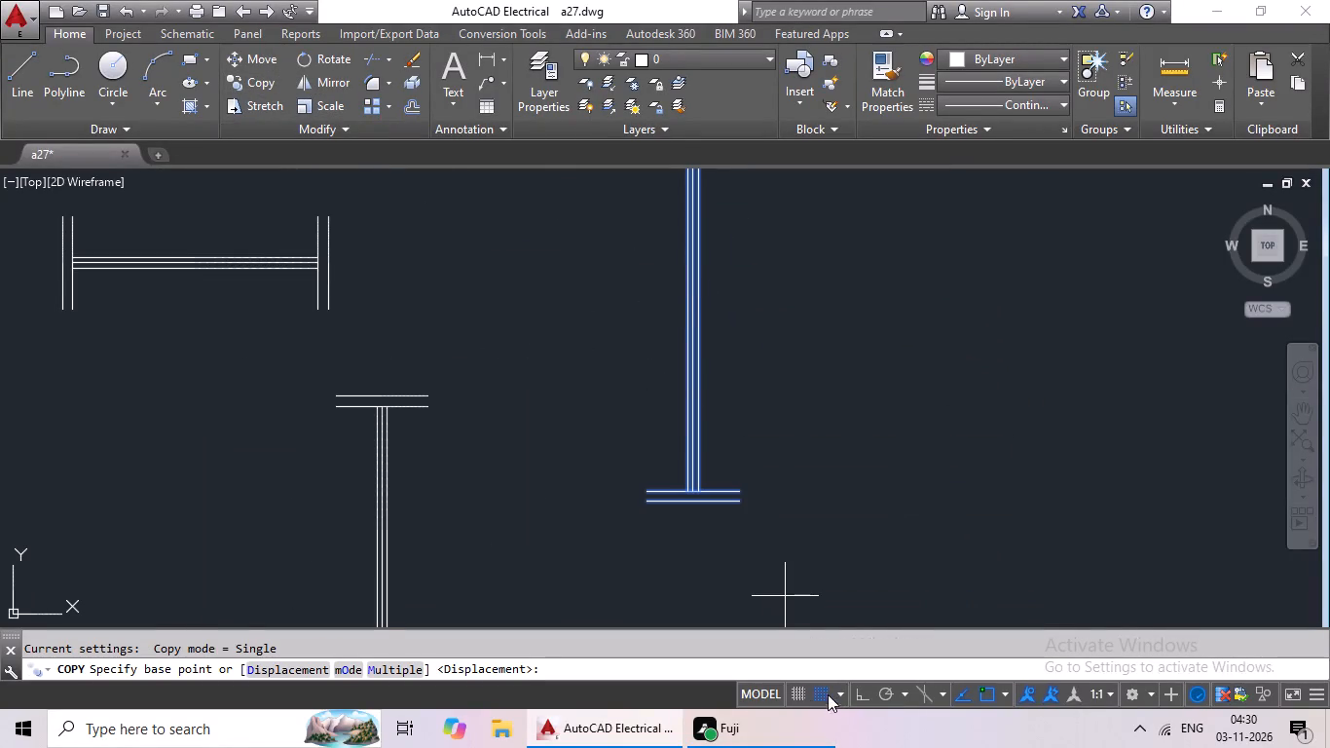
{"action": "left_click", "coordinate": [798, 690]}
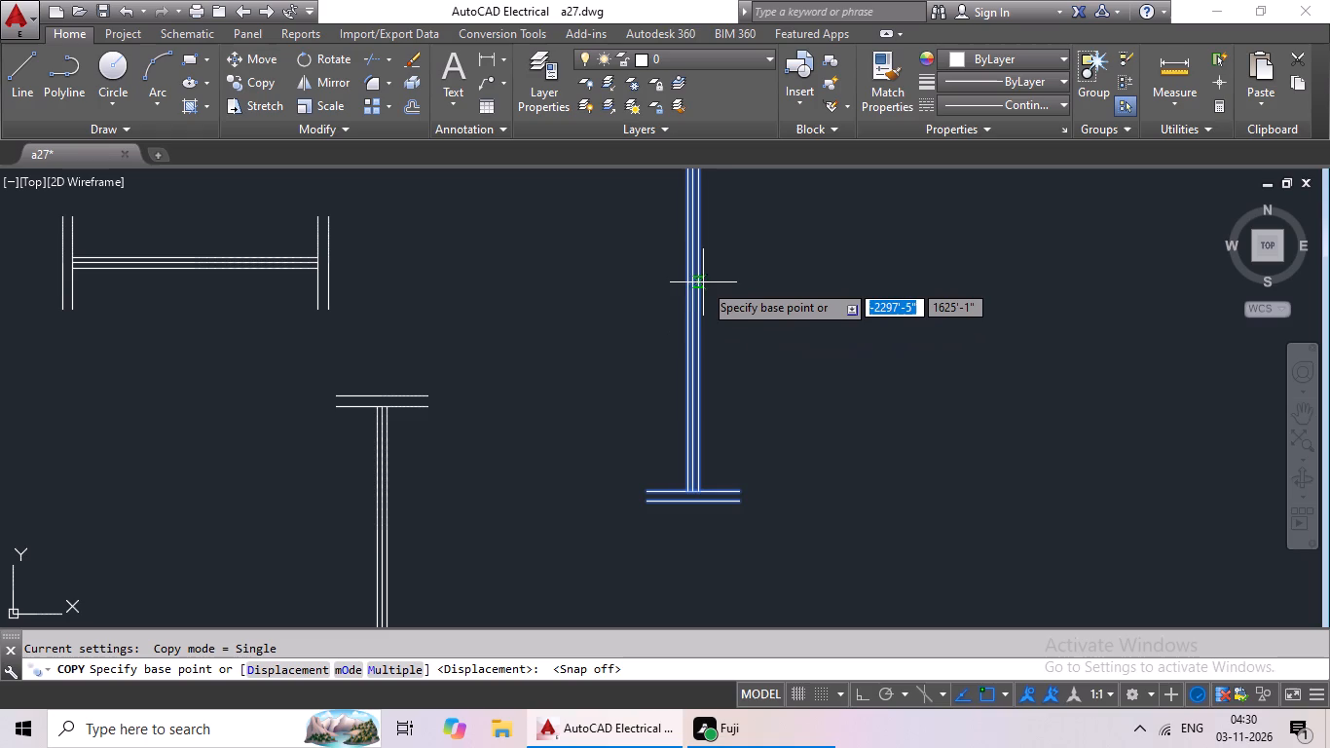
{"action": "middle_click_drag", "start_coordinate": [695, 280], "coordinate": [629, 463]}
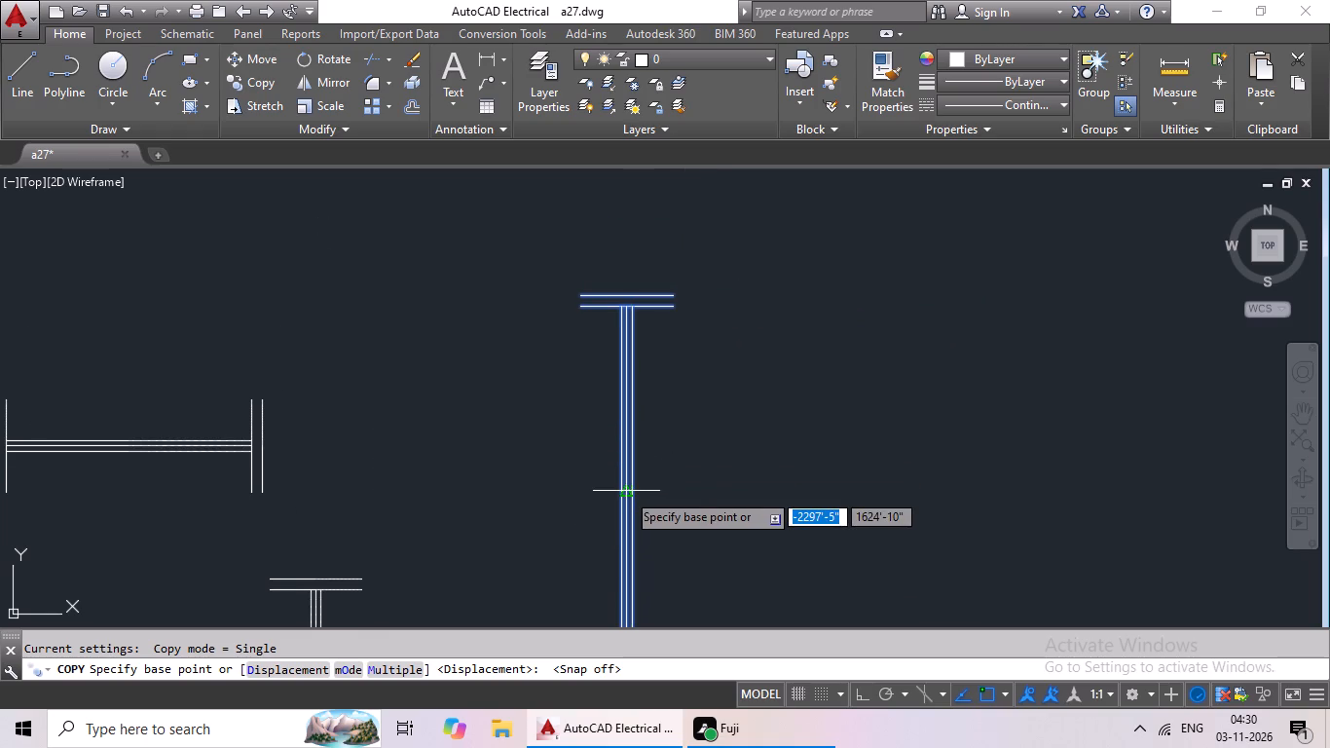
{"action": "left_click", "coordinate": [627, 493]}
{"action": "scroll", "coordinate": [479, 497], "scroll_direction": "down", "scroll_amount": 3}
{"action": "middle_click_drag", "start_coordinate": [465, 501], "coordinate": [642, 396]}
{"action": "scroll", "coordinate": [235, 475], "scroll_direction": "down", "scroll_amount": 1}
{"action": "middle_click_drag", "start_coordinate": [235, 475], "coordinate": [726, 370]}
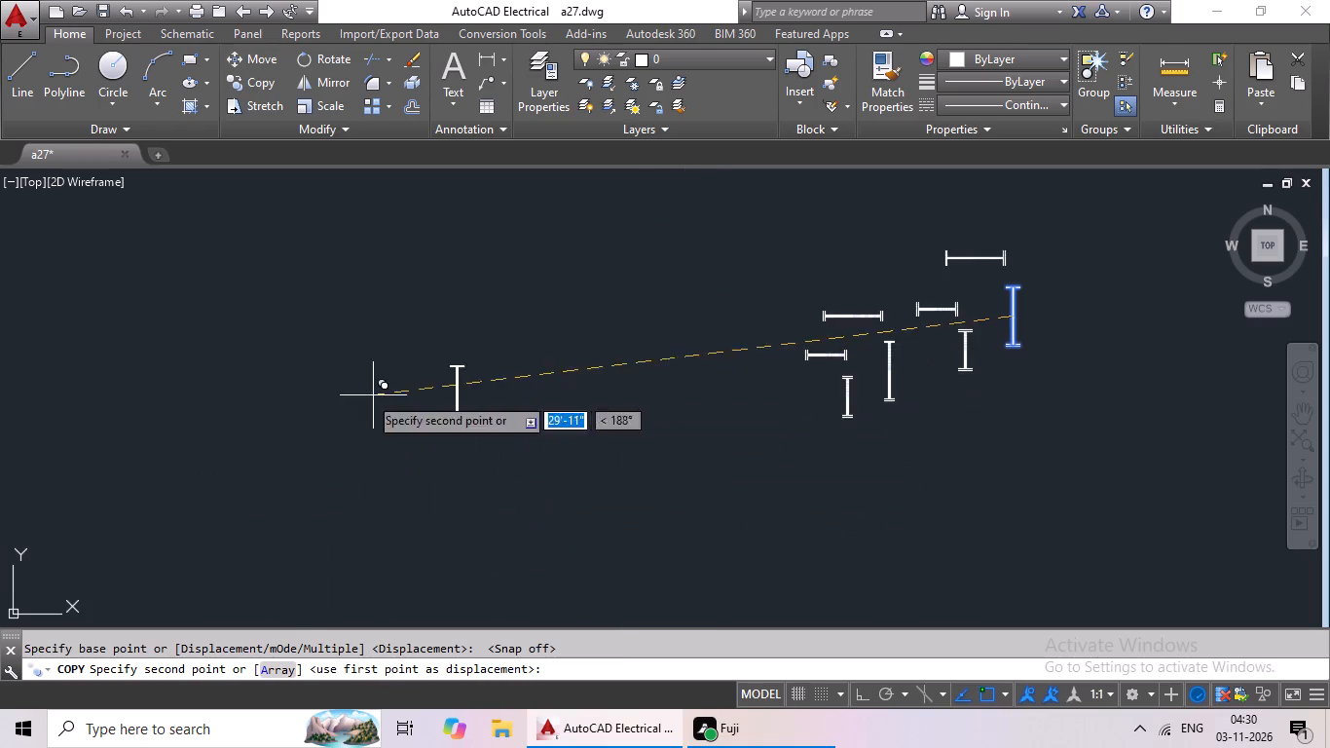
{"action": "middle_click_drag", "start_coordinate": [362, 395], "coordinate": [743, 378]}
{"action": "scroll", "coordinate": [405, 390], "scroll_direction": "down", "scroll_amount": 2}
{"action": "middle_click_drag", "start_coordinate": [404, 391], "coordinate": [572, 430]}
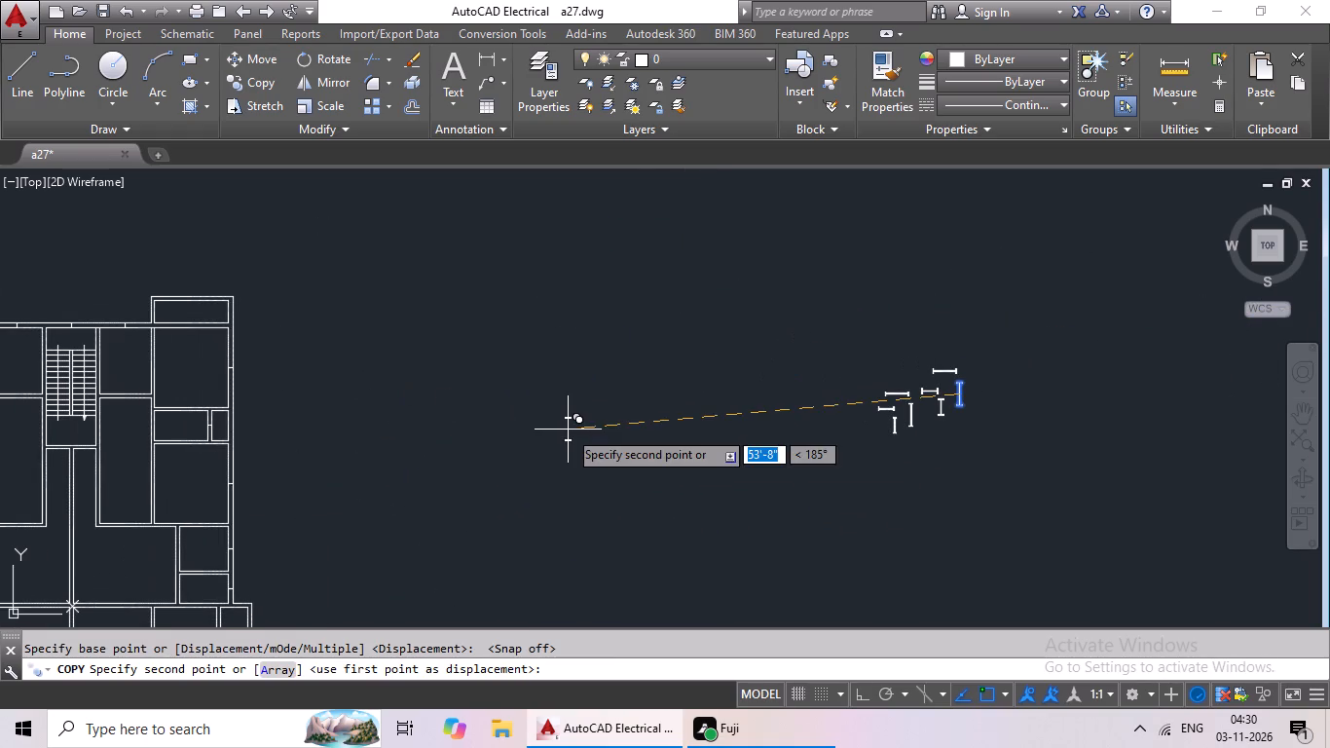
{"action": "scroll", "coordinate": [230, 381], "scroll_direction": "up", "scroll_amount": 3}
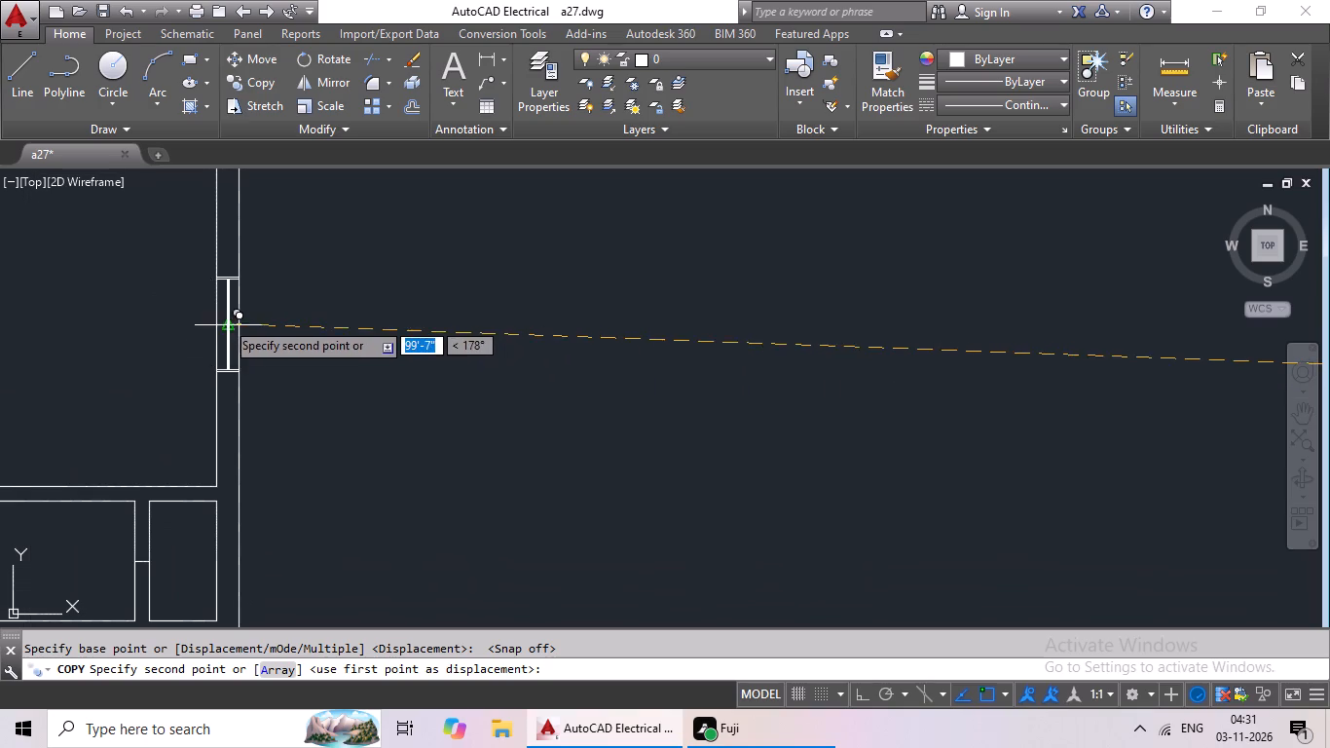
{"action": "left_click", "coordinate": [225, 320]}
Copy the wider horizontal 3' window symbol by its midpoint to the midpoint mark in the top wall just right of the staircase.
{"action": "scroll", "coordinate": [486, 345], "scroll_direction": "down", "scroll_amount": 3}
{"action": "middle_click_drag", "start_coordinate": [568, 371], "coordinate": [501, 400]}
{"action": "middle_click_drag", "start_coordinate": [607, 397], "coordinate": [488, 511]}
{"action": "scroll", "coordinate": [711, 425], "scroll_direction": "down", "scroll_amount": 1}
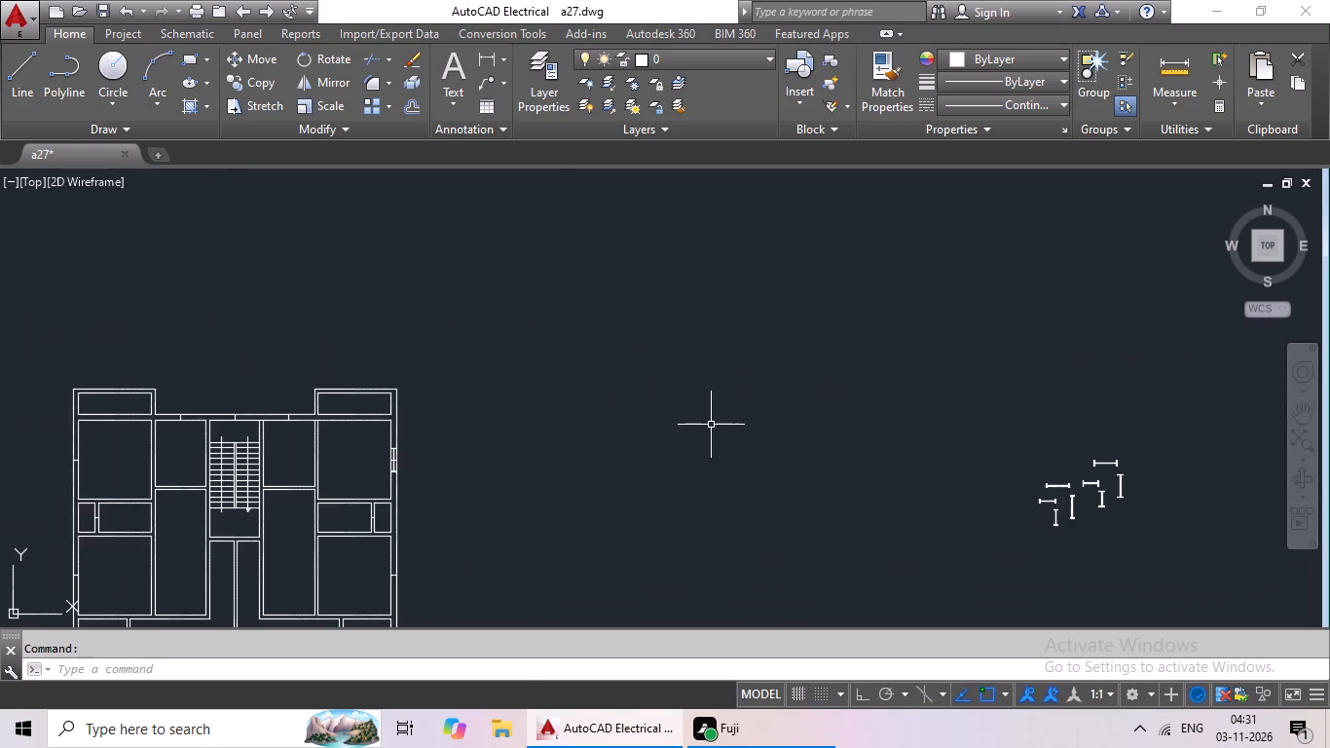
{"action": "middle_click_drag", "start_coordinate": [715, 424], "coordinate": [337, 366]}
{"action": "scroll", "coordinate": [729, 409], "scroll_direction": "up", "scroll_amount": 4}
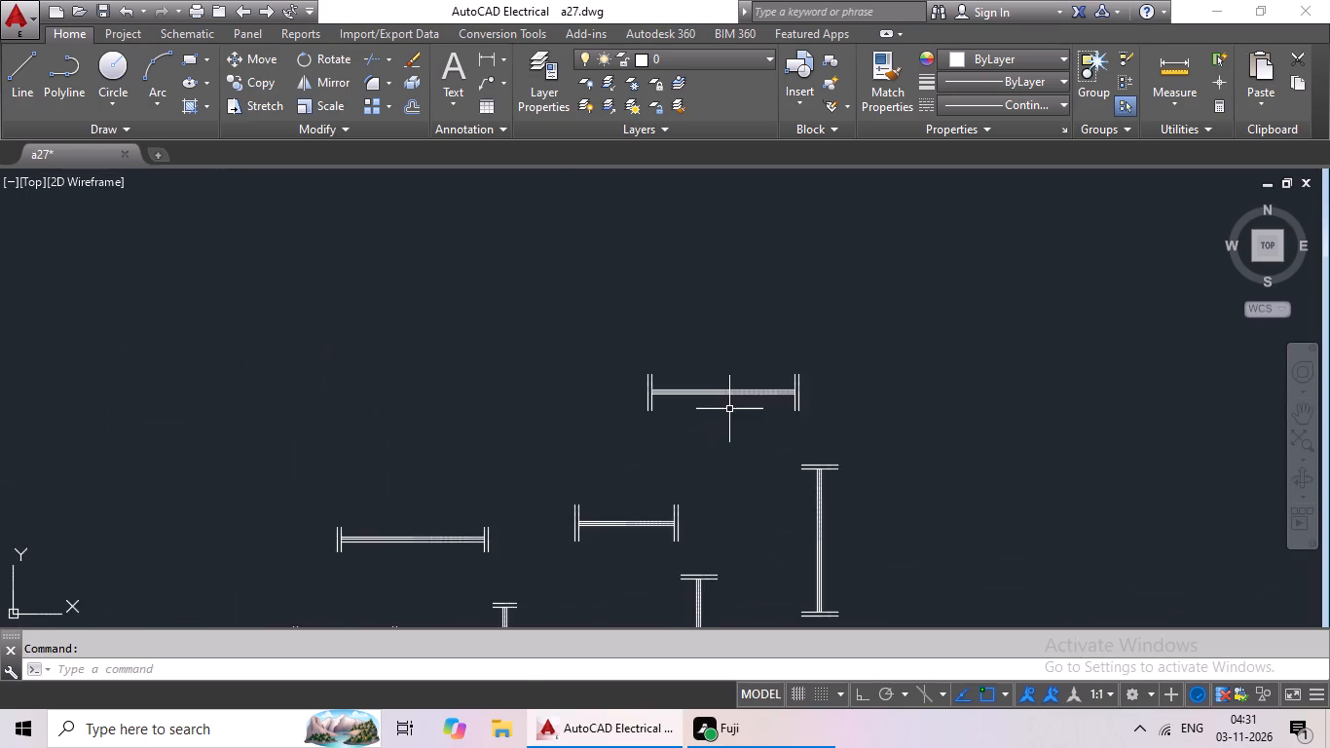
{"action": "scroll", "coordinate": [658, 366], "scroll_direction": "up", "scroll_amount": 3}
{"action": "middle_click_drag", "start_coordinate": [705, 355], "coordinate": [398, 285]}
{"action": "left_click_drag", "start_coordinate": [404, 270], "coordinate": [451, 608]}
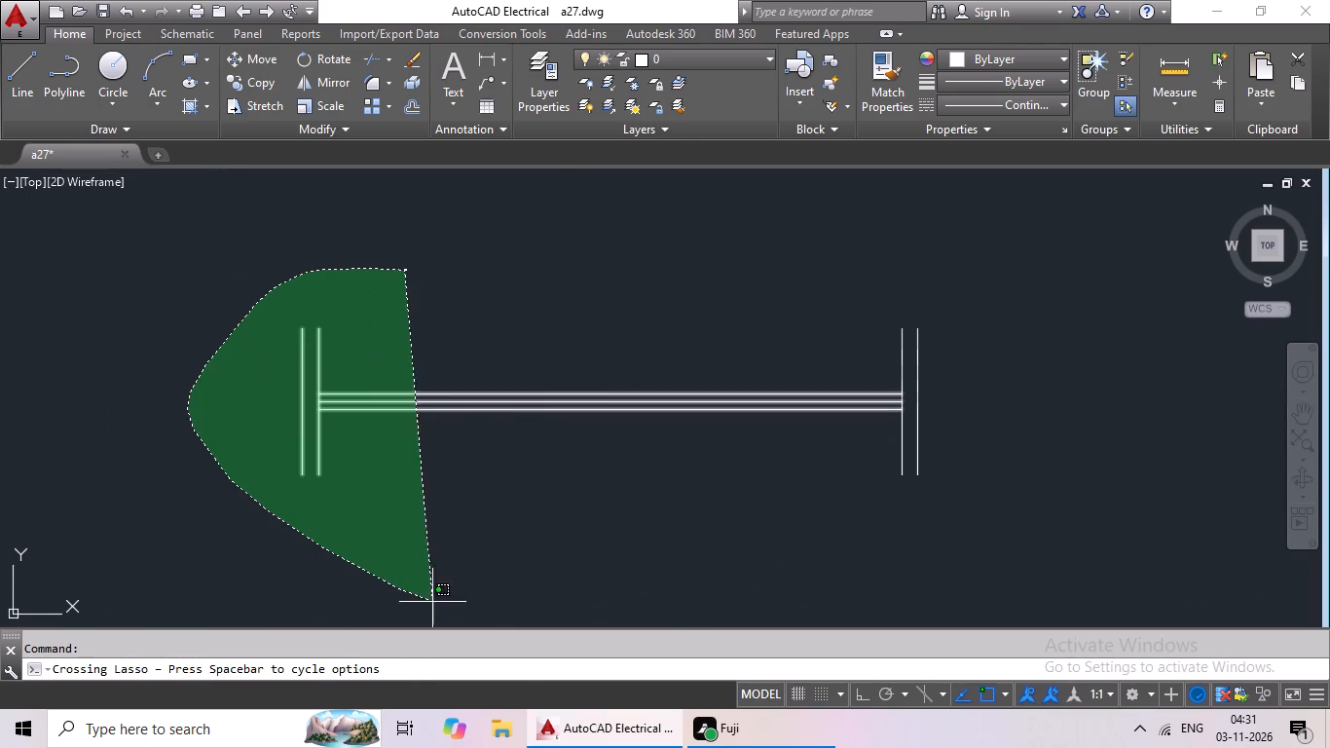
{"action": "left_click_drag", "start_coordinate": [451, 608], "coordinate": [975, 305]}
{"action": "left_click", "coordinate": [258, 89]}
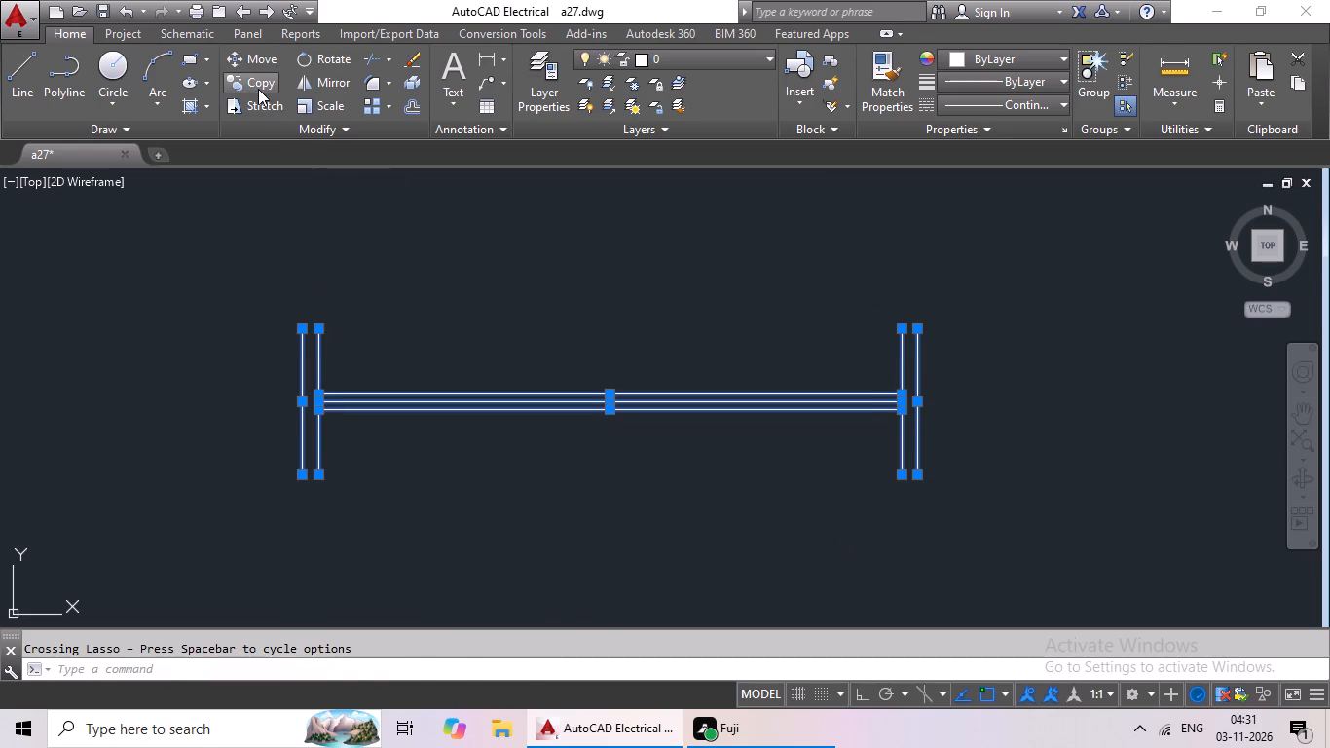
{"action": "scroll", "coordinate": [631, 426], "scroll_direction": "up", "scroll_amount": 1}
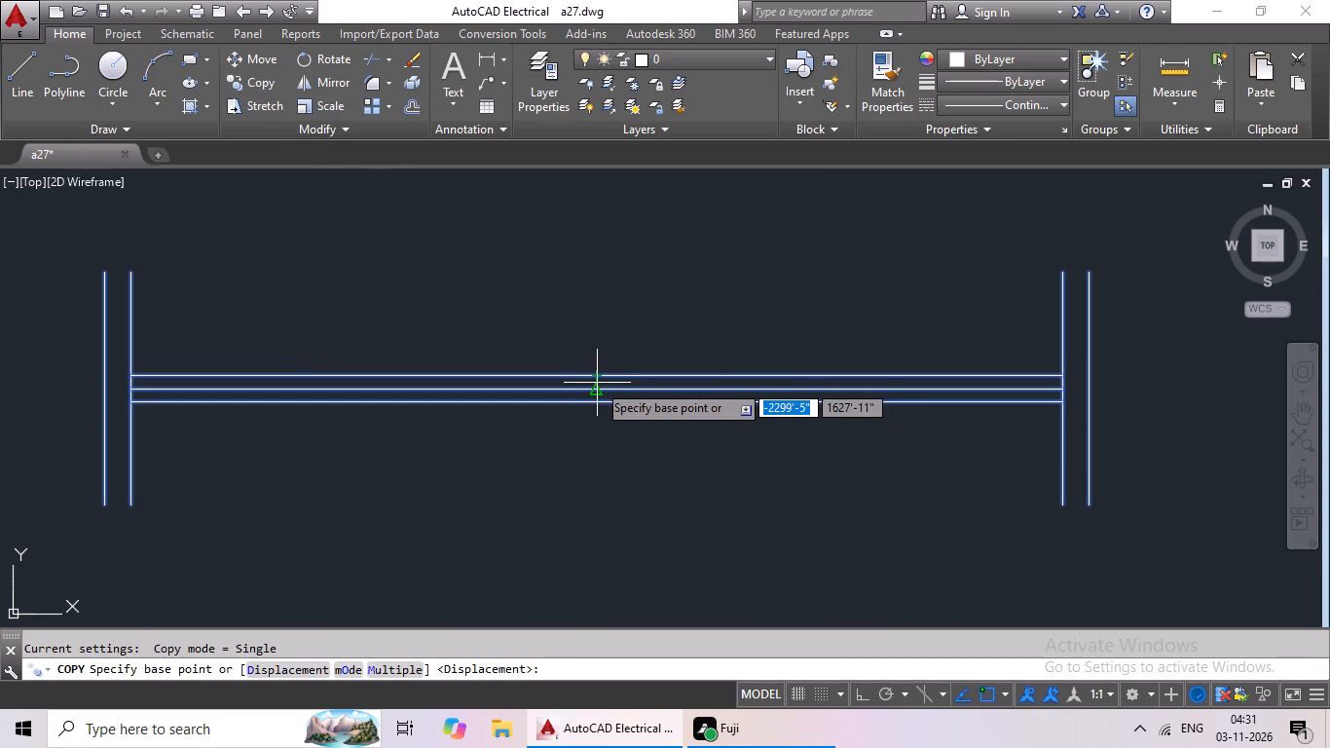
{"action": "left_click", "coordinate": [595, 388]}
{"action": "scroll", "coordinate": [443, 405], "scroll_direction": "down", "scroll_amount": 3}
{"action": "middle_click_drag", "start_coordinate": [403, 457], "coordinate": [711, 331]}
{"action": "scroll", "coordinate": [401, 455], "scroll_direction": "down", "scroll_amount": 1}
{"action": "middle_click_drag", "start_coordinate": [401, 455], "coordinate": [810, 419]}
{"action": "scroll", "coordinate": [377, 457], "scroll_direction": "down", "scroll_amount": 1}
{"action": "middle_click_drag", "start_coordinate": [358, 462], "coordinate": [722, 446]}
{"action": "scroll", "coordinate": [314, 421], "scroll_direction": "down", "scroll_amount": 1}
{"action": "middle_click_drag", "start_coordinate": [297, 421], "coordinate": [795, 506]}
{"action": "middle_click_drag", "start_coordinate": [292, 445], "coordinate": [437, 458]}
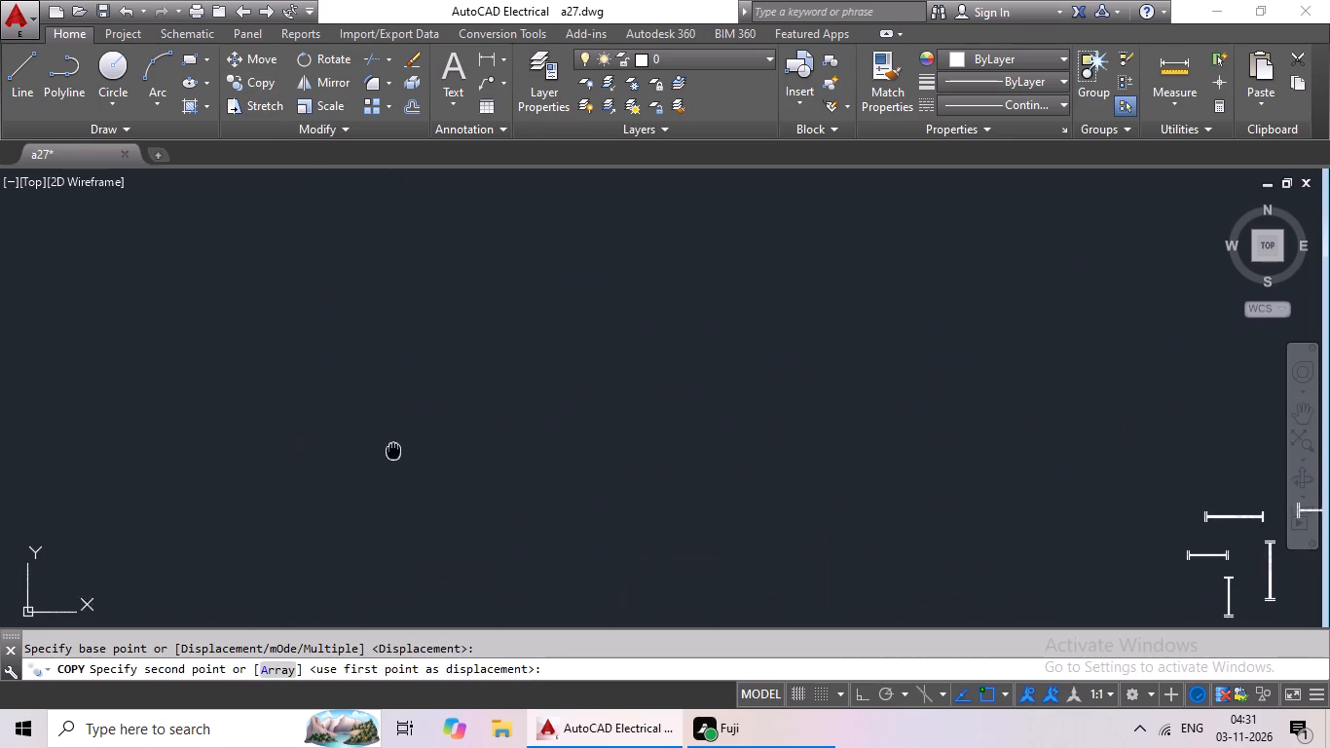
{"action": "middle_click_drag", "start_coordinate": [437, 458], "coordinate": [813, 540]}
{"action": "middle_click_drag", "start_coordinate": [394, 446], "coordinate": [832, 518]}
{"action": "middle_click_drag", "start_coordinate": [395, 506], "coordinate": [626, 426]}
{"action": "scroll", "coordinate": [515, 440], "scroll_direction": "up", "scroll_amount": 4}
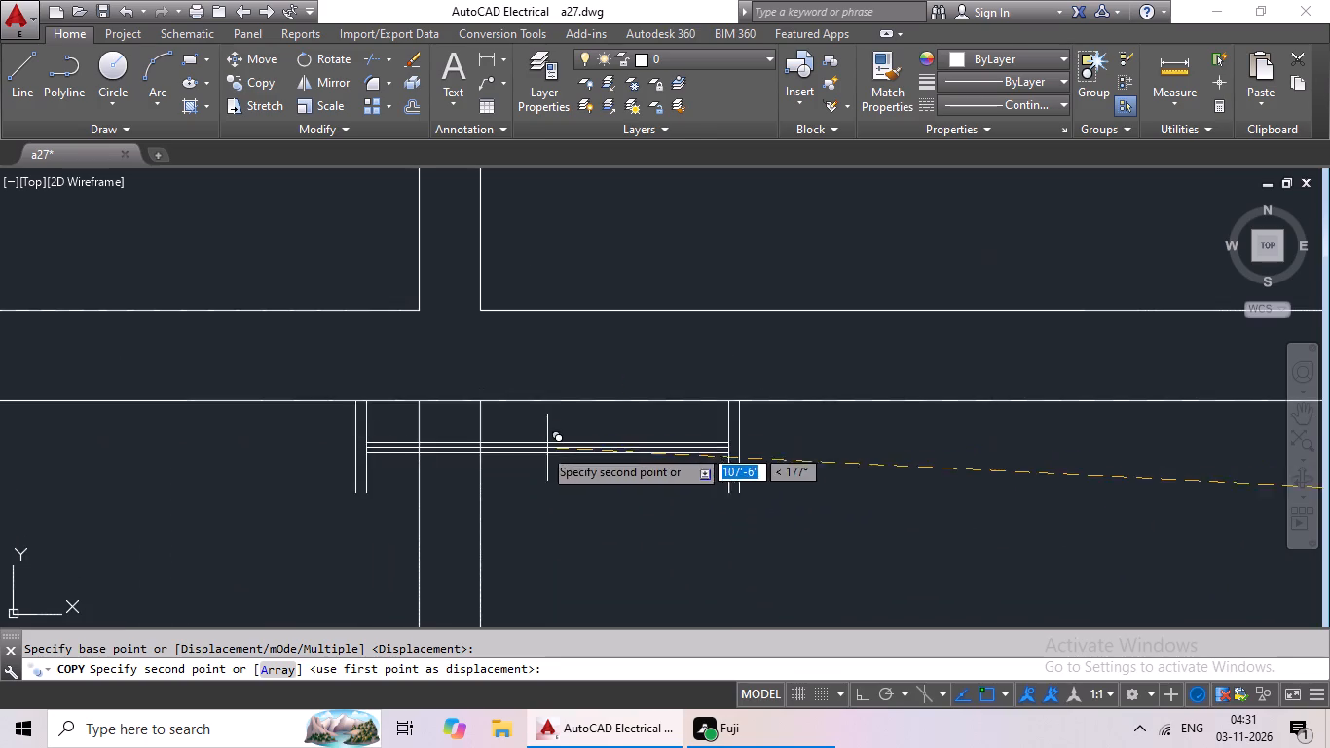
{"action": "middle_click_drag", "start_coordinate": [320, 392], "coordinate": [950, 495]}
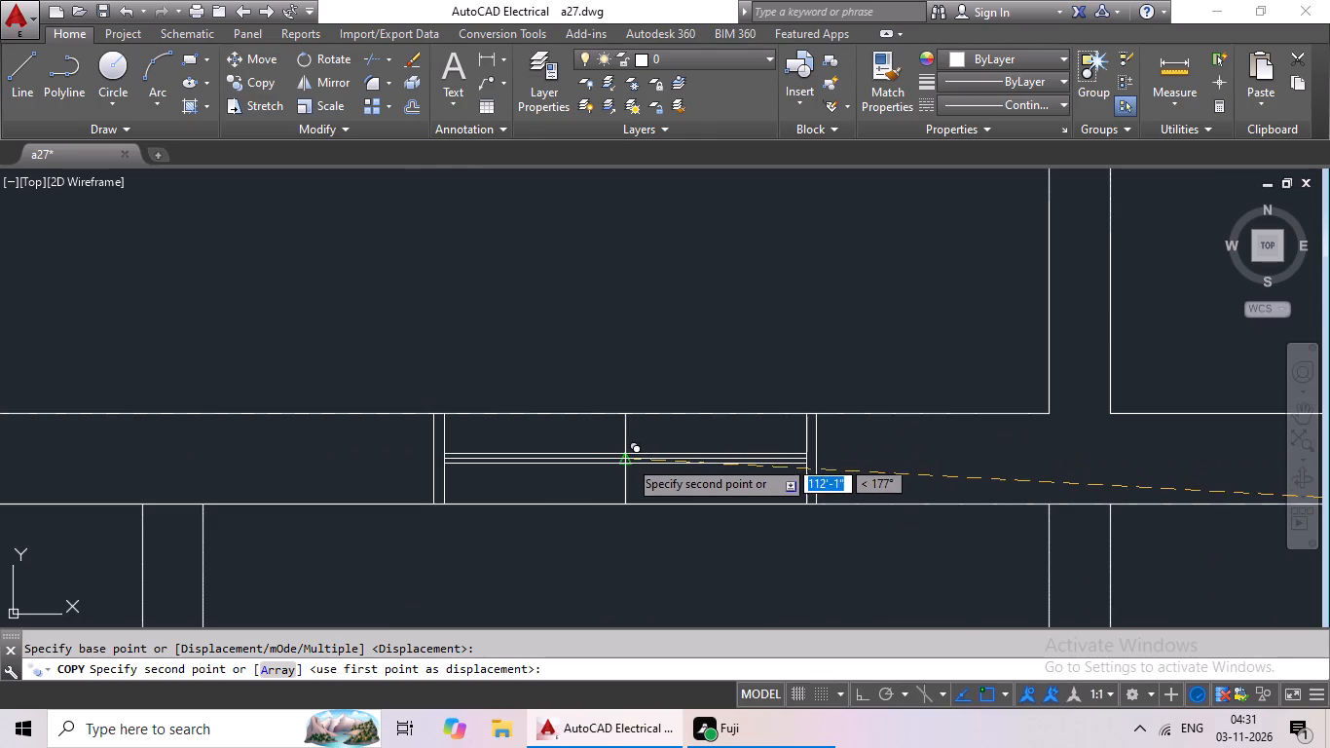
{"action": "left_click", "coordinate": [628, 462]}
Copy the wider horizontal 3' window symbol by its midpoint to the midpoint mark in the top wall above the staircase.
{"action": "scroll", "coordinate": [767, 450], "scroll_direction": "down", "scroll_amount": 4}
{"action": "middle_click_drag", "start_coordinate": [833, 507], "coordinate": [823, 390]}
{"action": "scroll", "coordinate": [850, 410], "scroll_direction": "down", "scroll_amount": 3}
{"action": "middle_click_drag", "start_coordinate": [1007, 460], "coordinate": [711, 398]}
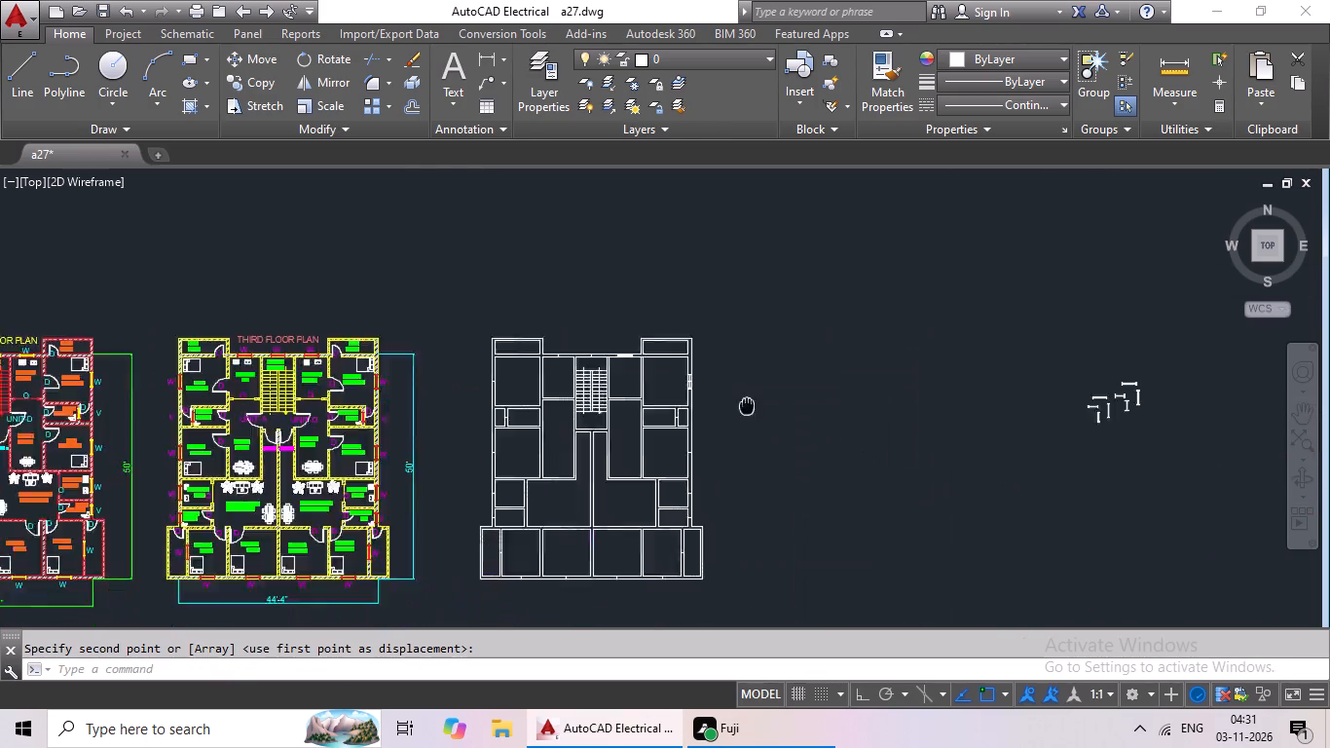
{"action": "middle_click_drag", "start_coordinate": [711, 398], "coordinate": [659, 388]}
{"action": "middle_click_drag", "start_coordinate": [886, 392], "coordinate": [734, 433]}
{"action": "scroll", "coordinate": [832, 407], "scroll_direction": "up", "scroll_amount": 4}
{"action": "scroll", "coordinate": [797, 323], "scroll_direction": "up", "scroll_amount": 3}
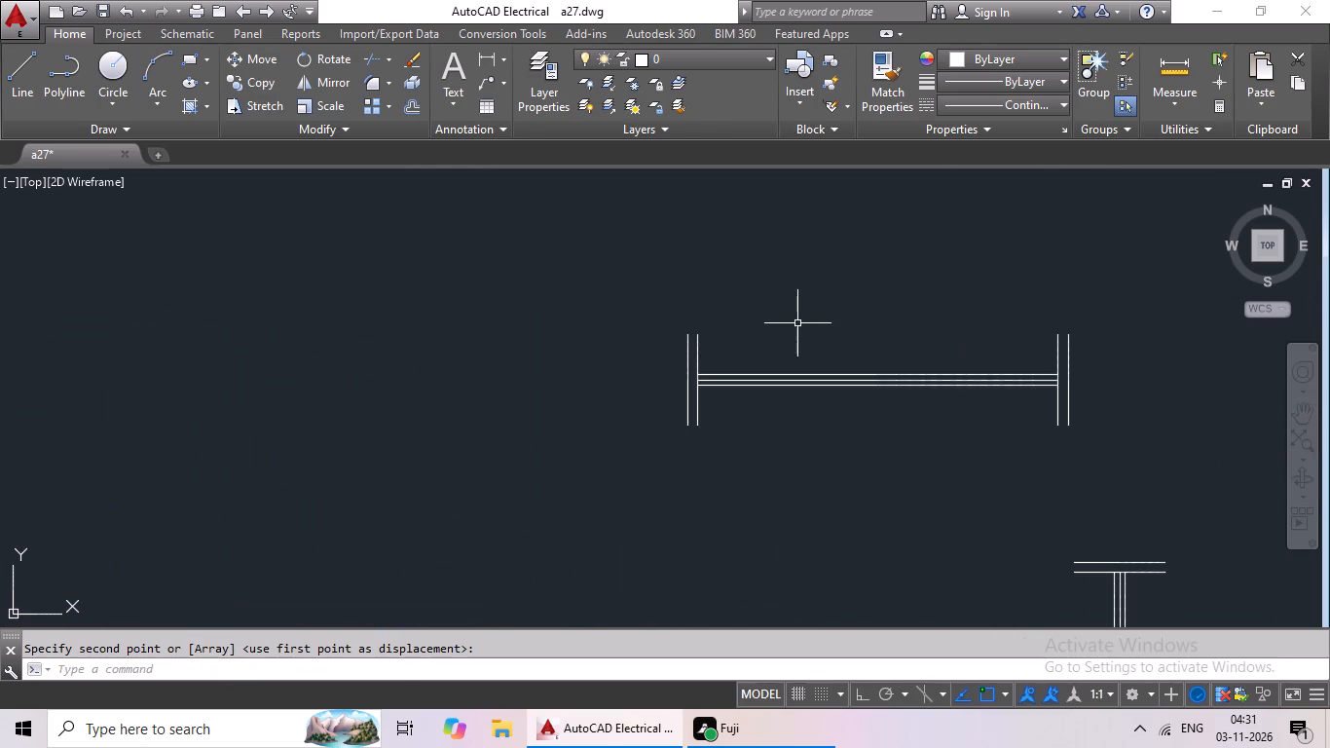
{"action": "left_click_drag", "start_coordinate": [779, 299], "coordinate": [1156, 332]}
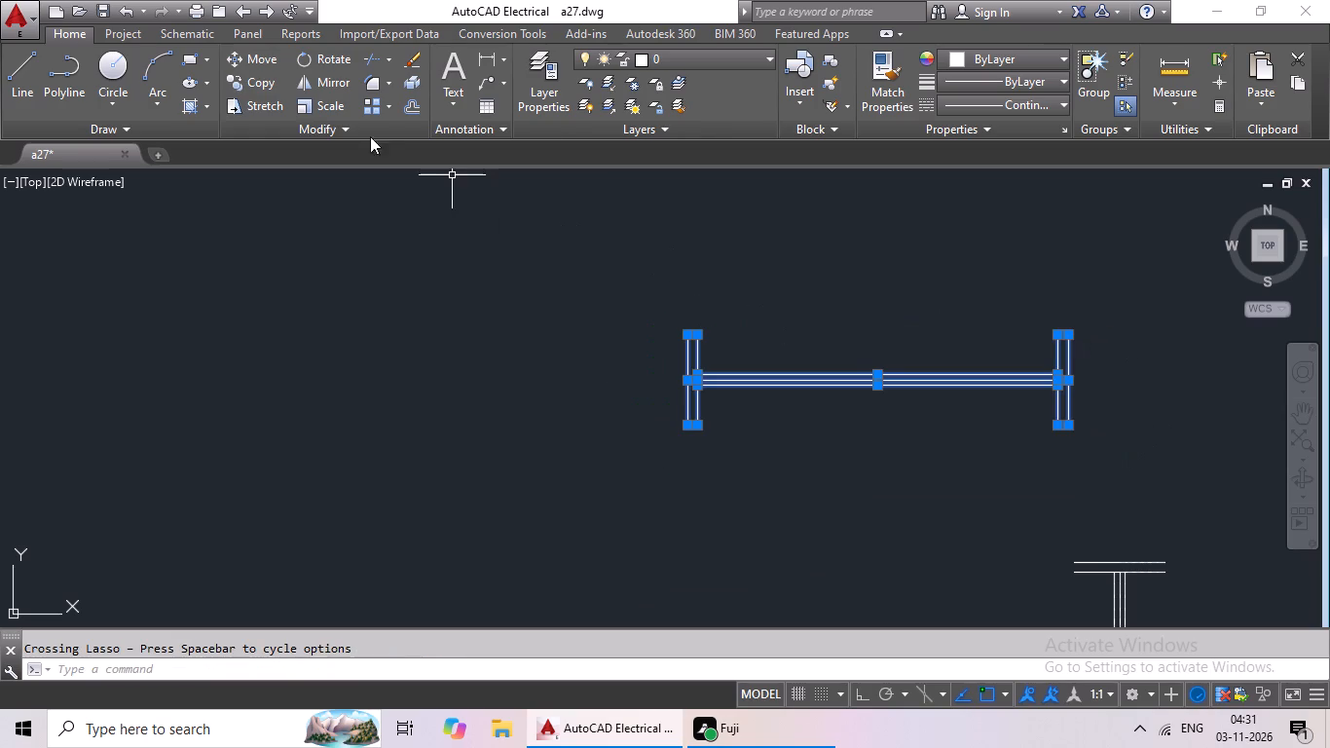
{"action": "left_click", "coordinate": [259, 83]}
{"action": "scroll", "coordinate": [885, 375], "scroll_direction": "up", "scroll_amount": 2}
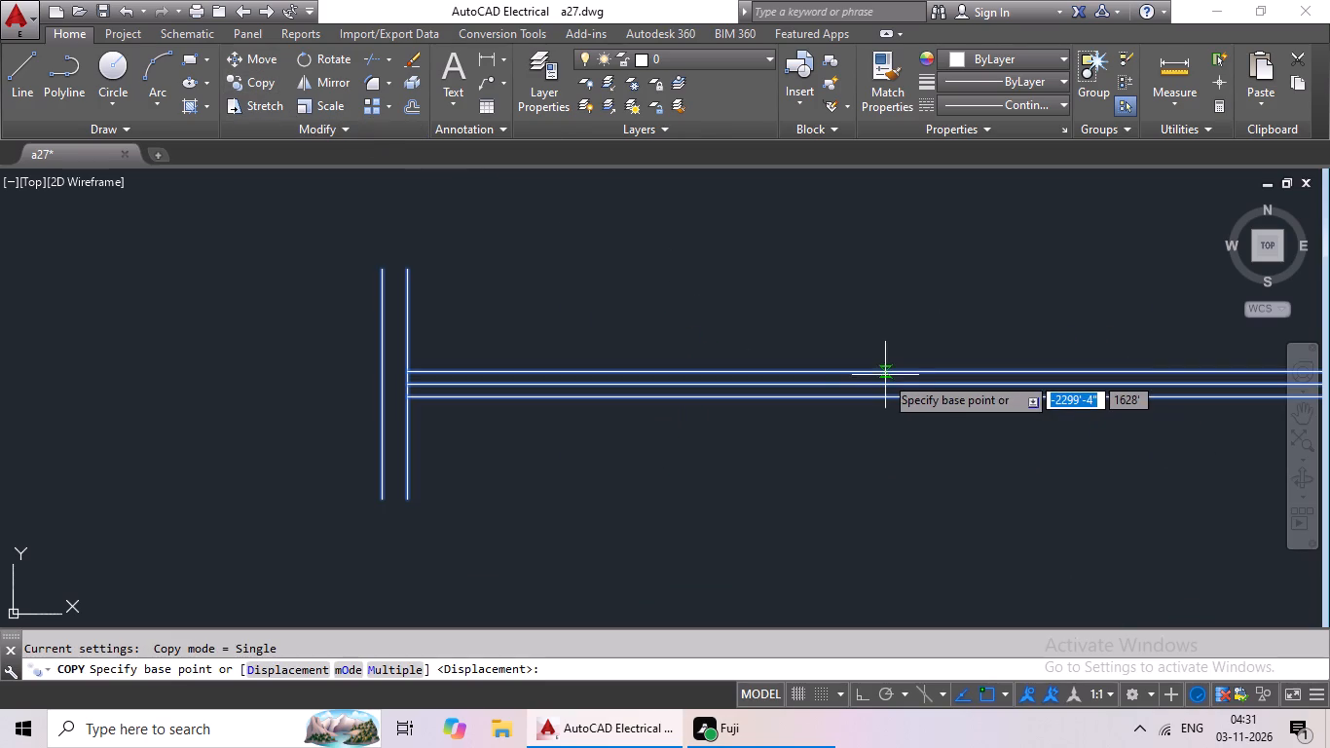
{"action": "left_click", "coordinate": [865, 382]}
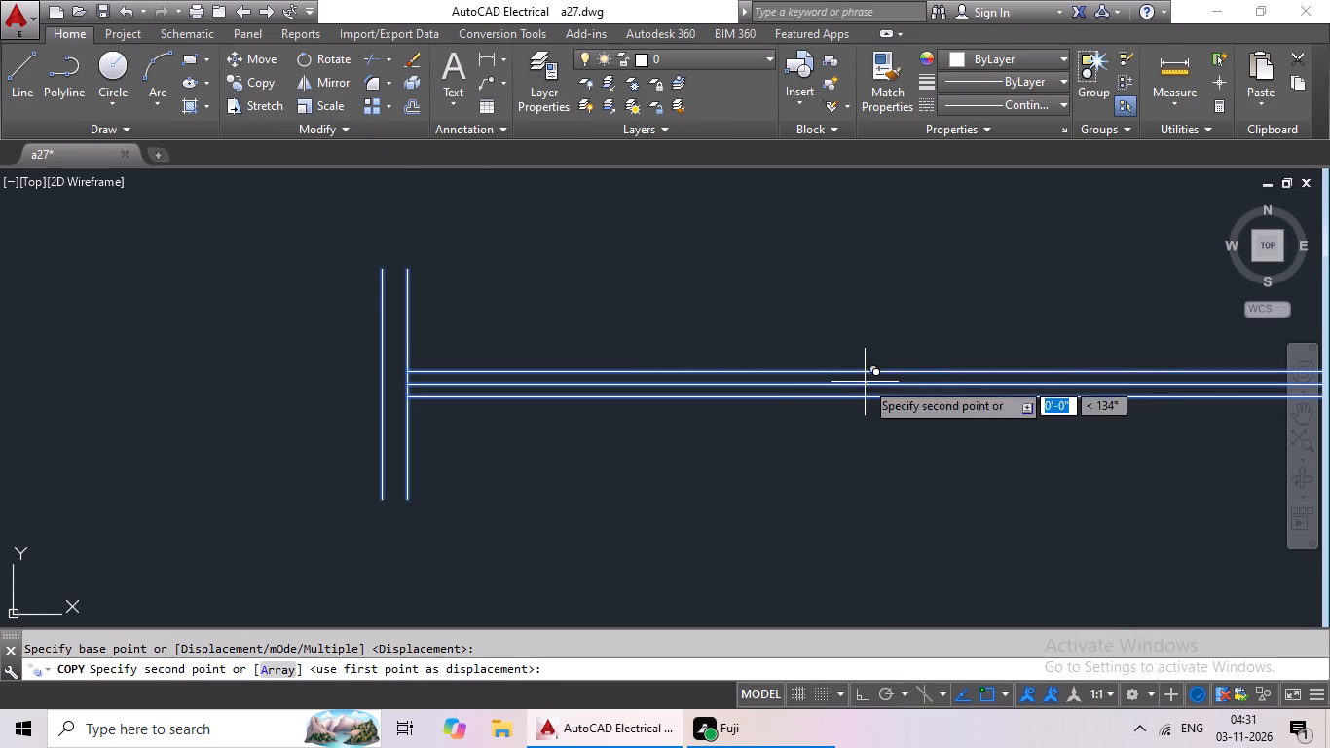
{"action": "scroll", "coordinate": [642, 405], "scroll_direction": "down", "scroll_amount": 4}
{"action": "middle_click_drag", "start_coordinate": [550, 446], "coordinate": [628, 364]}
{"action": "scroll", "coordinate": [634, 340], "scroll_direction": "down", "scroll_amount": 3}
{"action": "middle_click_drag", "start_coordinate": [560, 381], "coordinate": [658, 322]}
{"action": "scroll", "coordinate": [335, 375], "scroll_direction": "down", "scroll_amount": 1}
{"action": "middle_click_drag", "start_coordinate": [208, 415], "coordinate": [210, 415]}
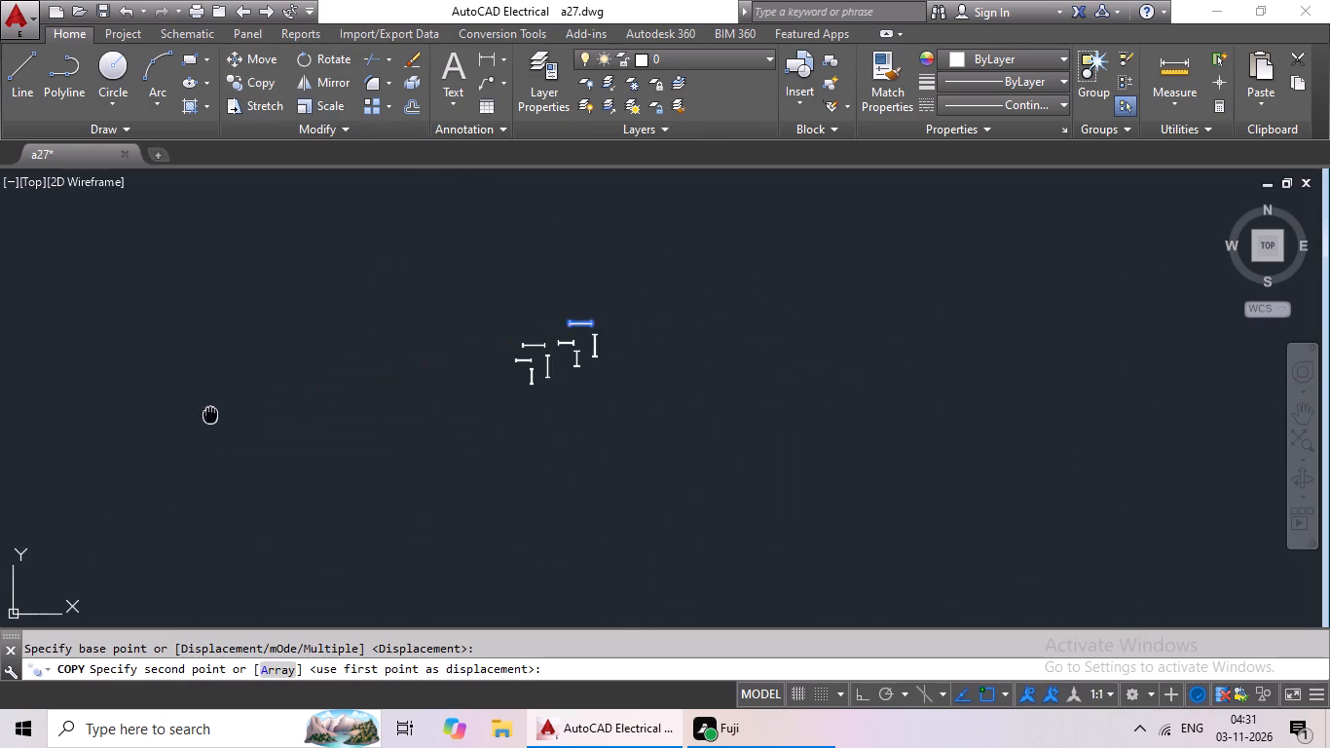
{"action": "middle_click_drag", "start_coordinate": [210, 415], "coordinate": [671, 331]}
{"action": "scroll", "coordinate": [429, 396], "scroll_direction": "down", "scroll_amount": 1}
{"action": "middle_click_drag", "start_coordinate": [415, 404], "coordinate": [749, 503]}
{"action": "scroll", "coordinate": [578, 362], "scroll_direction": "up", "scroll_amount": 4}
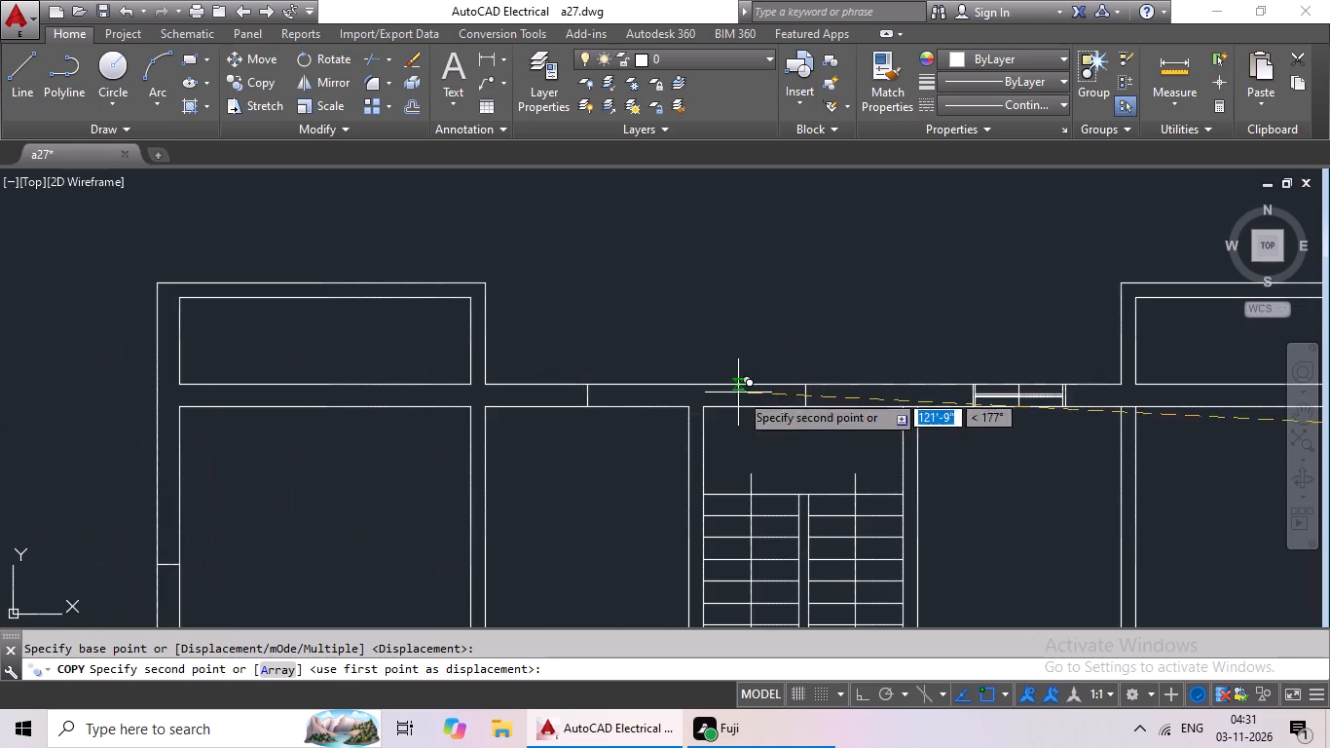
{"action": "scroll", "coordinate": [852, 415], "scroll_direction": "up", "scroll_amount": 3}
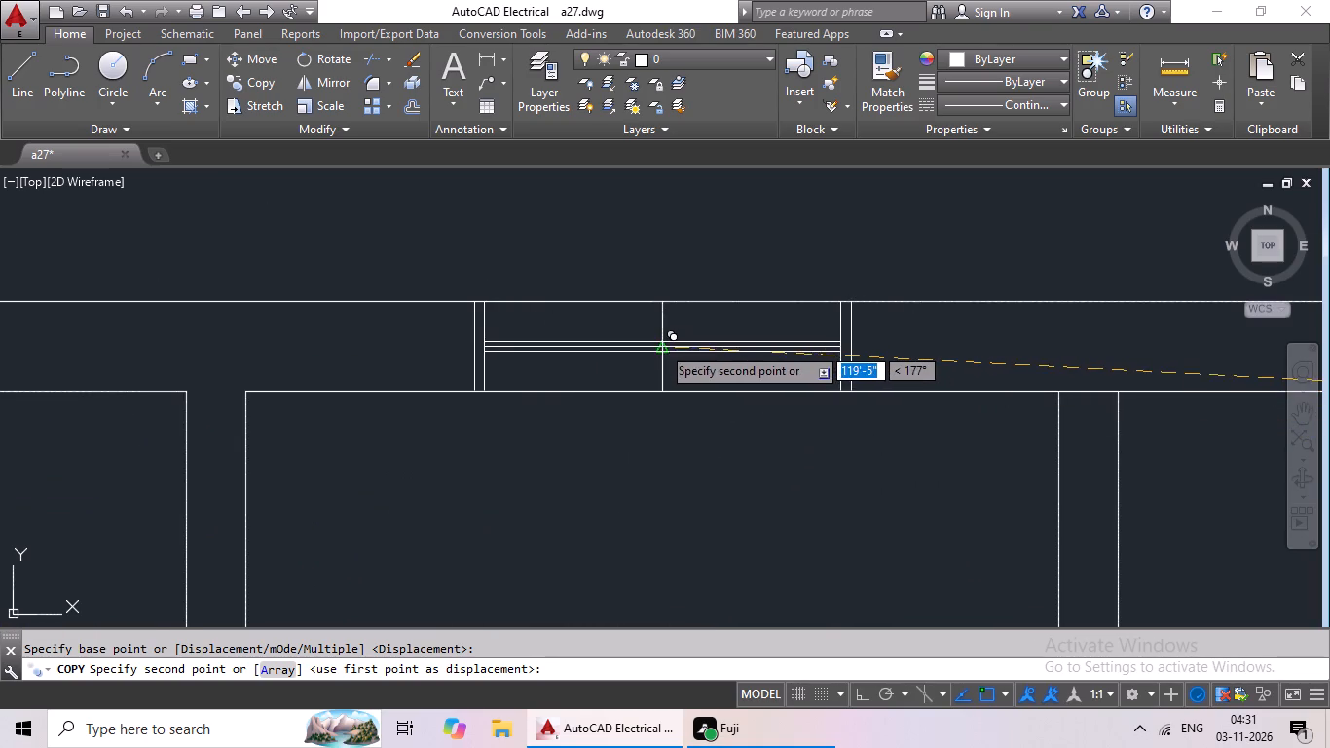
{"action": "left_click", "coordinate": [661, 346]}
Set the linetype of the left stair flight's vertical centre line to ACAD_ISO07W100.
{"action": "scroll", "coordinate": [797, 372], "scroll_direction": "down", "scroll_amount": 3}
{"action": "middle_click_drag", "start_coordinate": [896, 472], "coordinate": [700, 423]}
{"action": "scroll", "coordinate": [745, 423], "scroll_direction": "down", "scroll_amount": 2}
{"action": "middle_click_drag", "start_coordinate": [824, 469], "coordinate": [699, 460]}
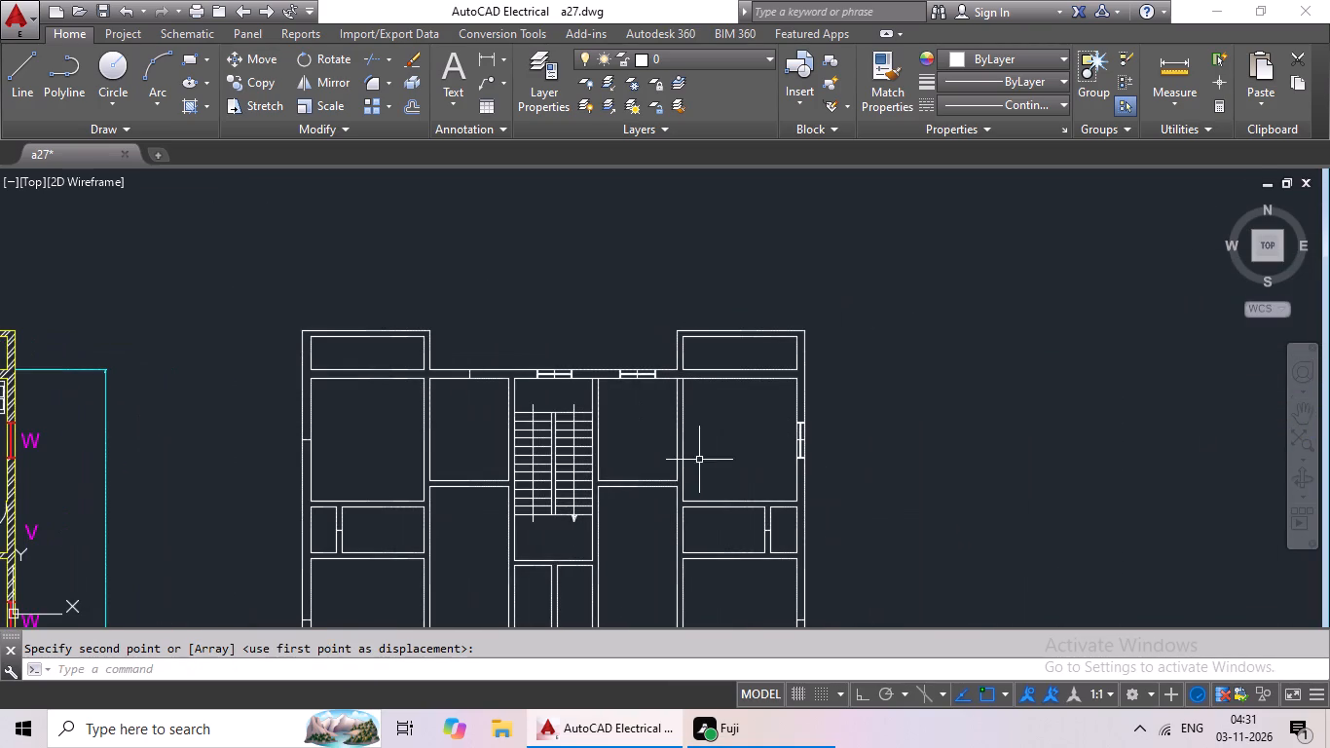
{"action": "middle_click_drag", "start_coordinate": [872, 482], "coordinate": [791, 498]}
{"action": "middle_click_drag", "start_coordinate": [721, 521], "coordinate": [935, 472]}
{"action": "scroll", "coordinate": [650, 477], "scroll_direction": "up", "scroll_amount": 2}
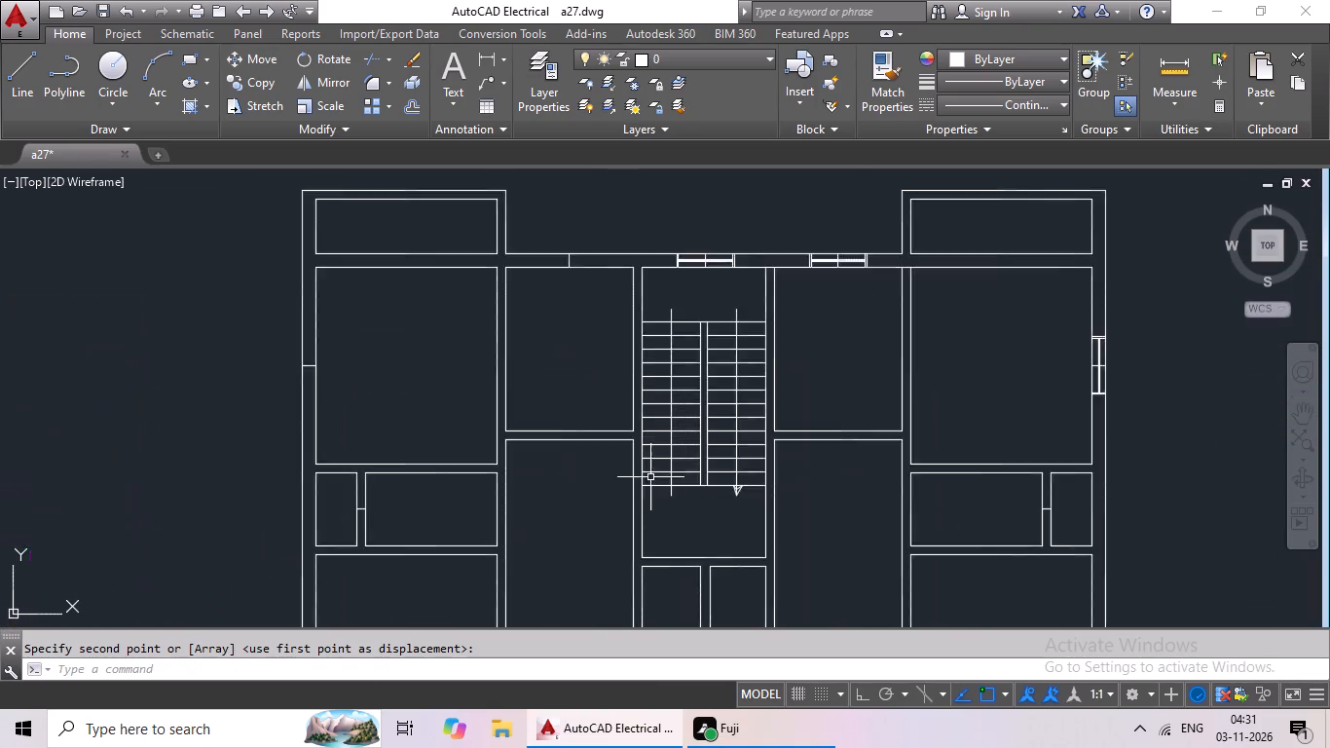
{"action": "scroll", "coordinate": [650, 477], "scroll_direction": "up", "scroll_amount": 2}
{"action": "left_click", "coordinate": [730, 488]}
{"action": "left_click", "coordinate": [730, 489]}
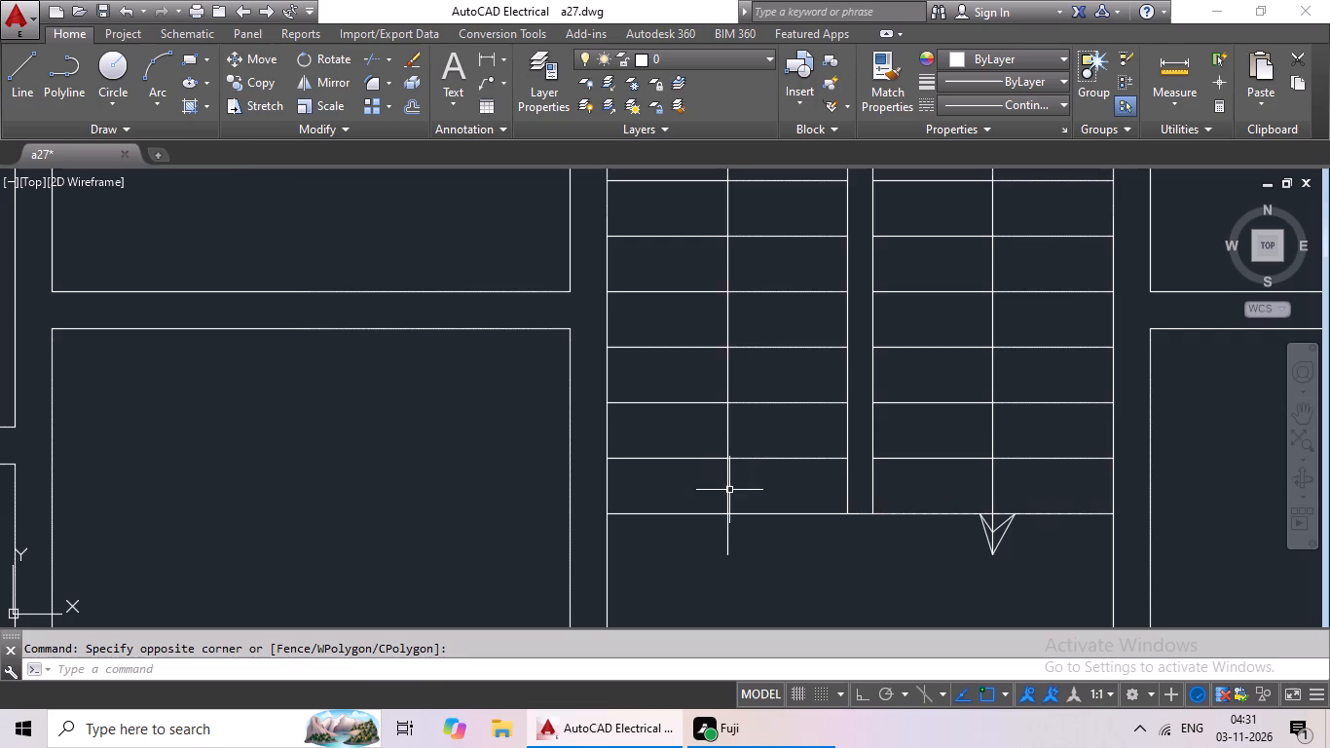
{"action": "left_click", "coordinate": [724, 500]}
{"action": "scroll", "coordinate": [779, 461], "scroll_direction": "down", "scroll_amount": 1}
{"action": "middle_click_drag", "start_coordinate": [779, 461], "coordinate": [662, 582]}
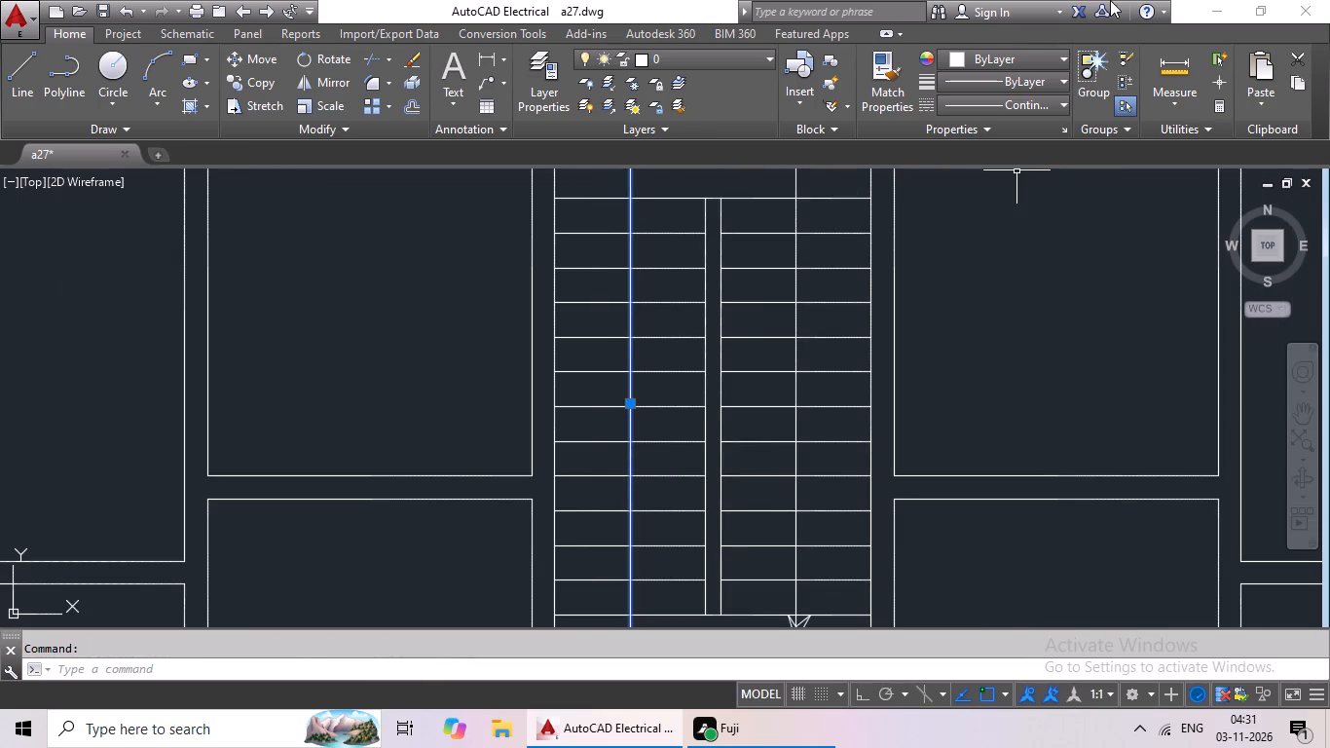
{"action": "left_click", "coordinate": [1060, 101]}
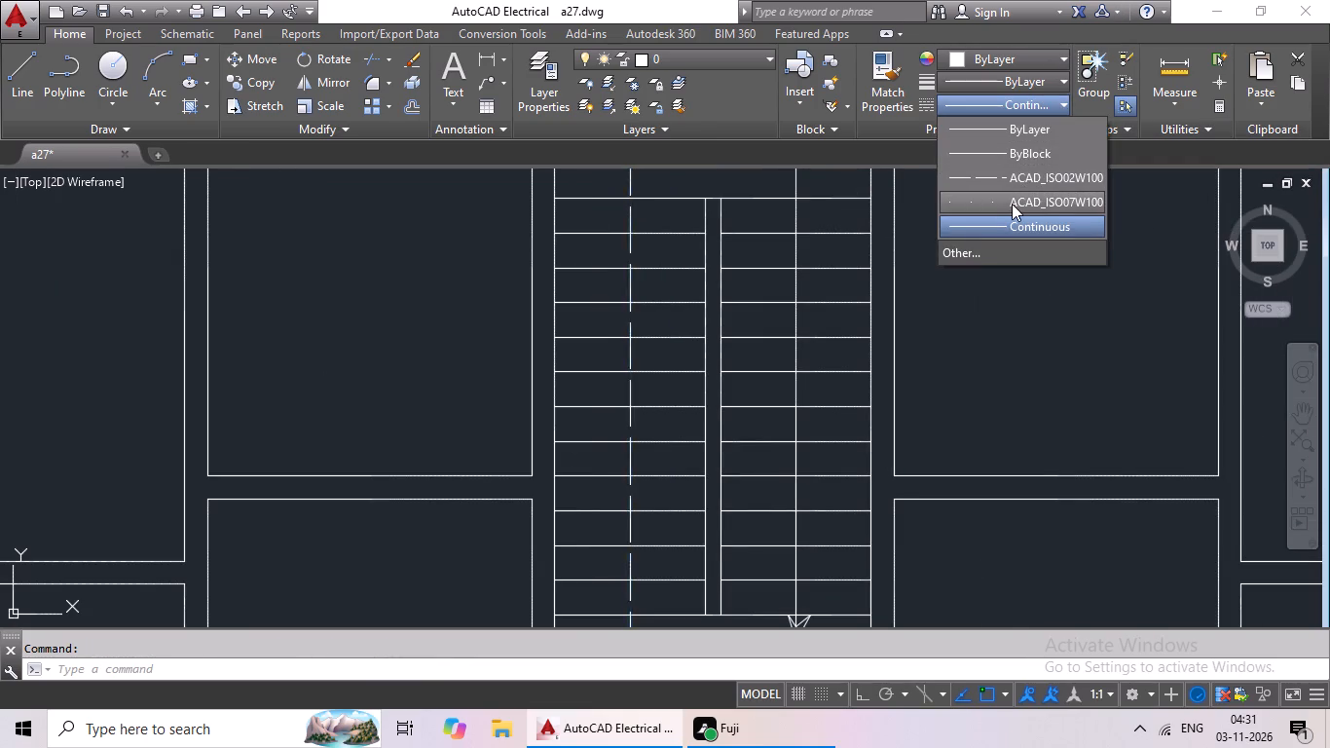
{"action": "left_click", "coordinate": [1012, 204]}
{"action": "key", "text": "Escape"}
Copy the wider horizontal 3' window symbol by its midpoint to the midpoint mark in the top wall just left of the staircase.
{"action": "scroll", "coordinate": [998, 332], "scroll_direction": "down", "scroll_amount": 4}
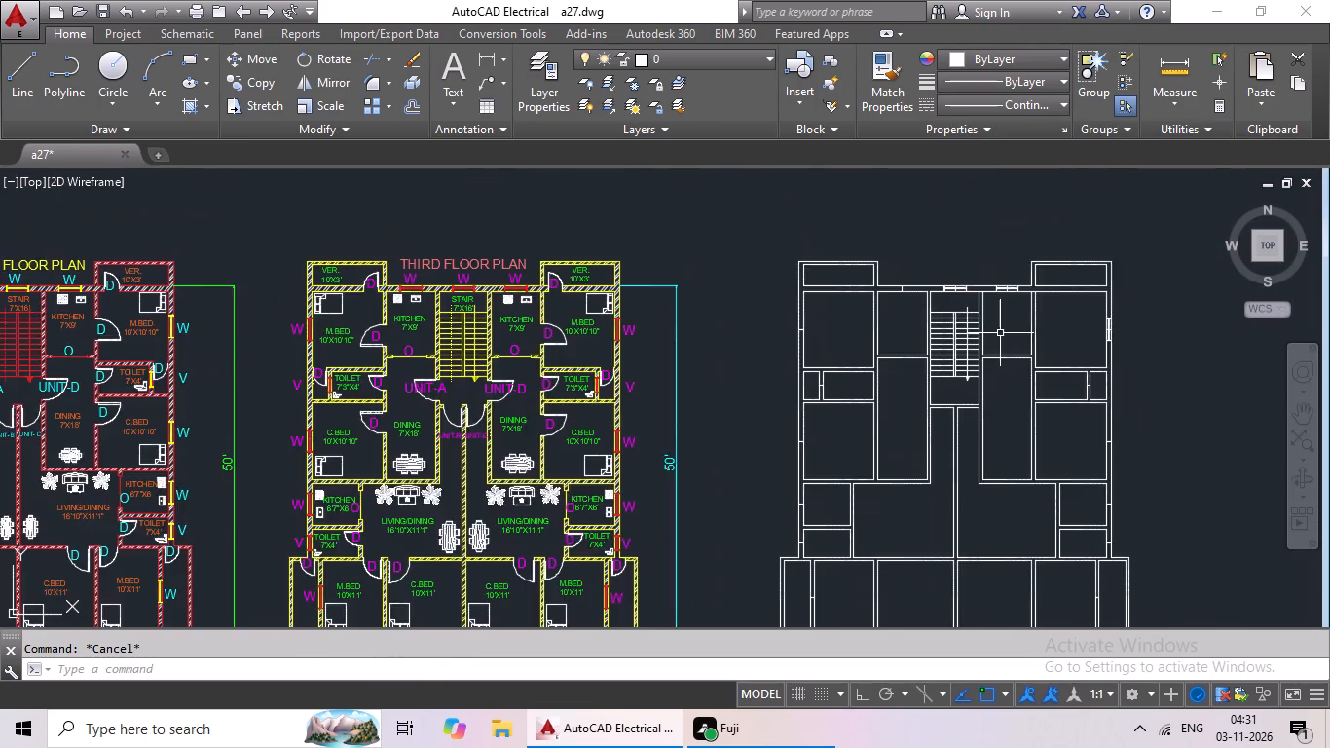
{"action": "middle_click_drag", "start_coordinate": [1010, 332], "coordinate": [772, 352]}
{"action": "middle_click_drag", "start_coordinate": [1061, 403], "coordinate": [757, 402]}
{"action": "middle_click_drag", "start_coordinate": [970, 381], "coordinate": [898, 386]}
{"action": "middle_click_drag", "start_coordinate": [979, 384], "coordinate": [764, 343]}
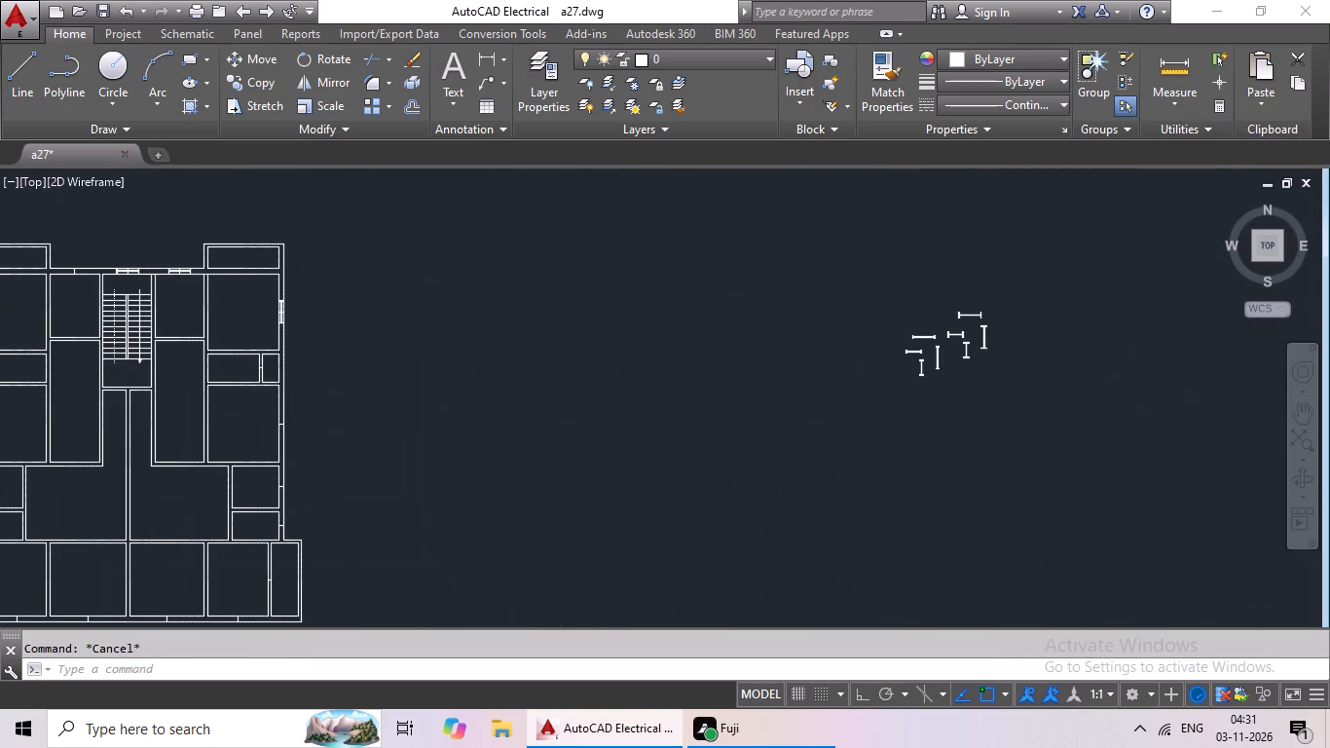
{"action": "middle_click_drag", "start_coordinate": [764, 343], "coordinate": [765, 343]}
{"action": "scroll", "coordinate": [970, 307], "scroll_direction": "up", "scroll_amount": 4}
{"action": "left_click_drag", "start_coordinate": [993, 316], "coordinate": [1058, 369]}
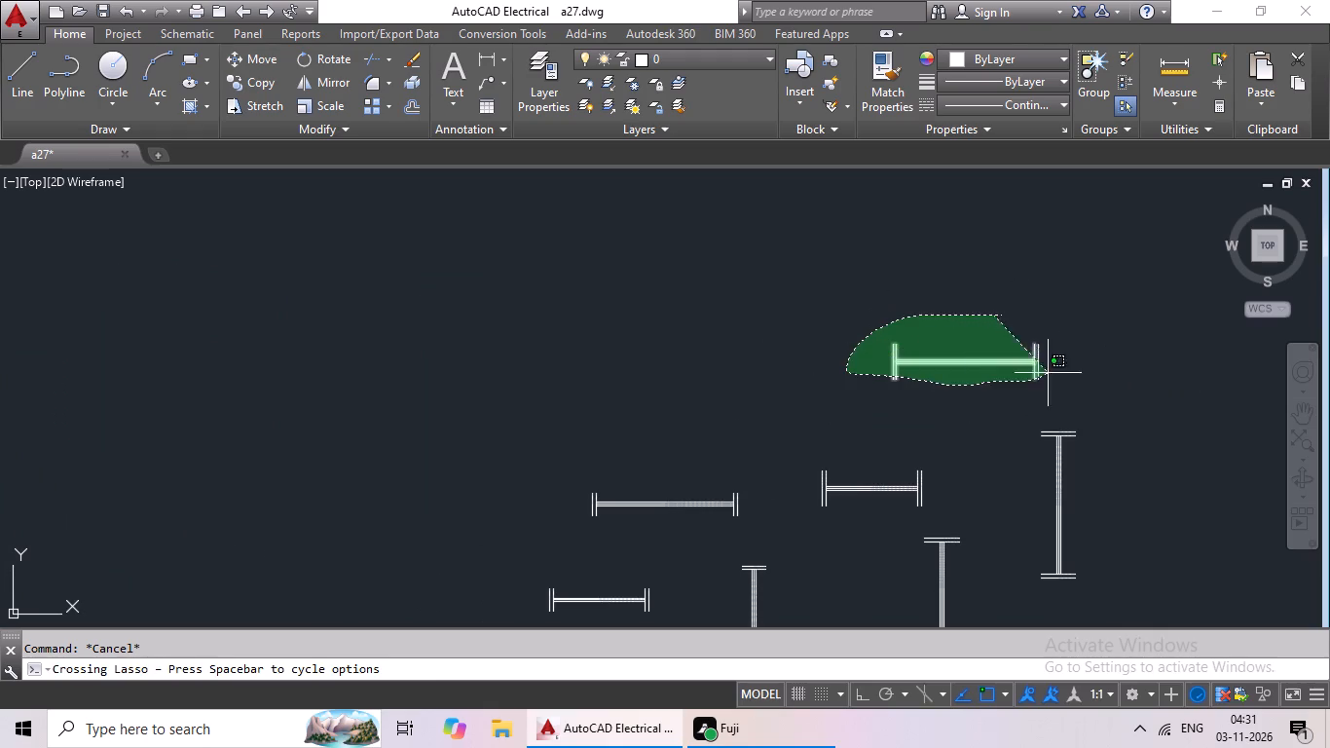
{"action": "left_click_drag", "start_coordinate": [1058, 369], "coordinate": [1066, 343]}
{"action": "left_click", "coordinate": [257, 77]}
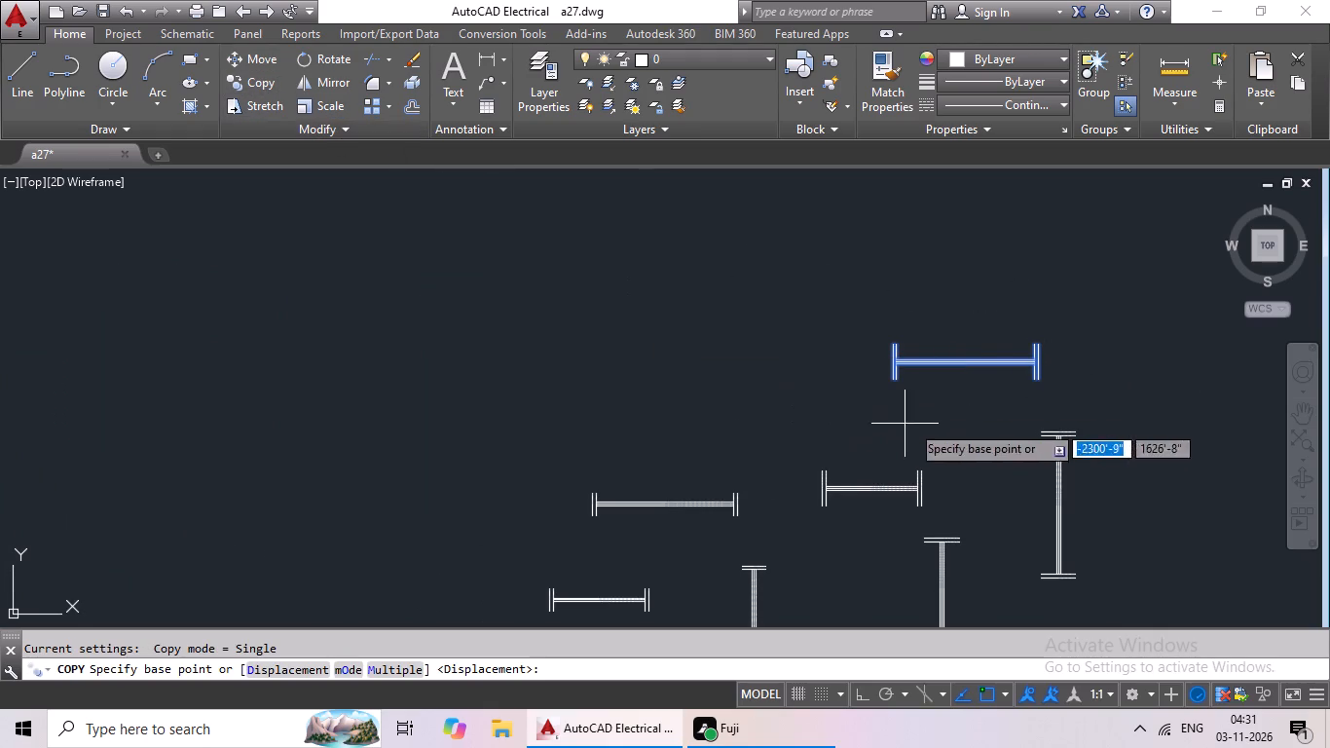
{"action": "scroll", "coordinate": [990, 373], "scroll_direction": "up", "scroll_amount": 3}
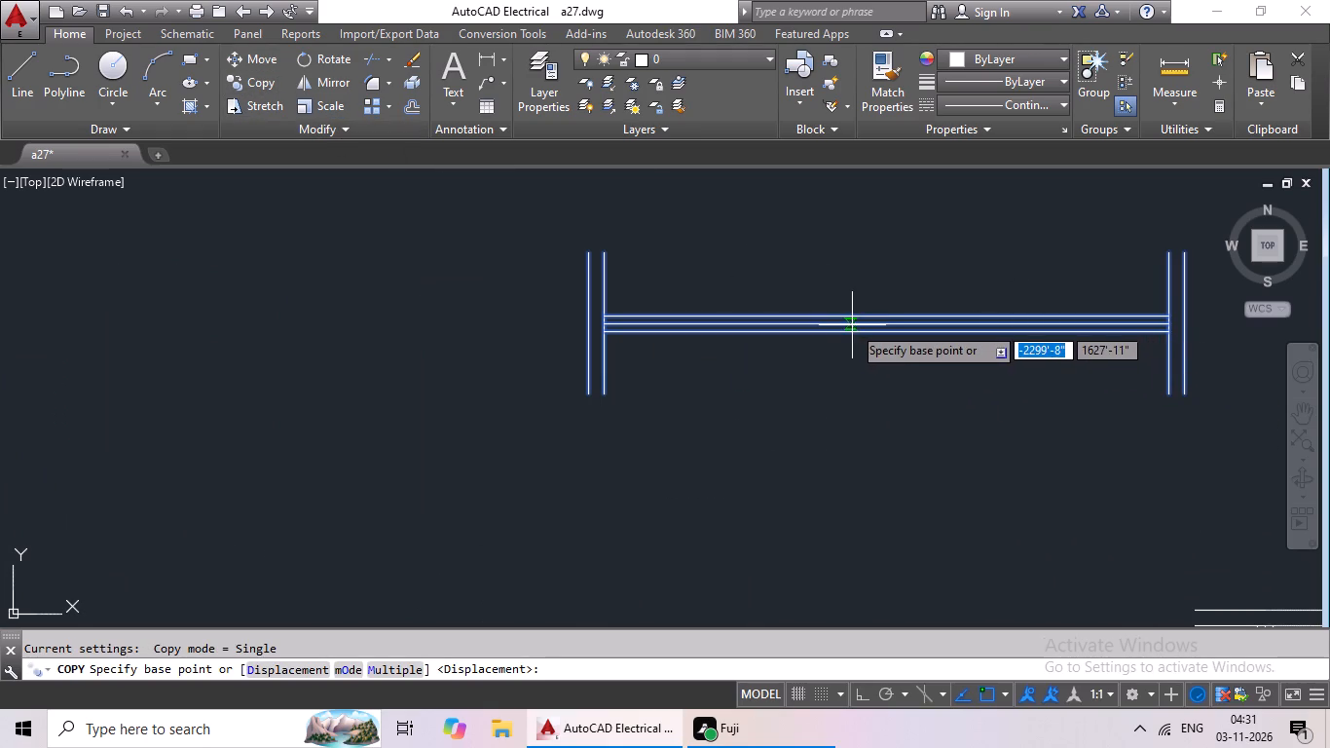
{"action": "left_click", "coordinate": [887, 325]}
{"action": "scroll", "coordinate": [681, 389], "scroll_direction": "down", "scroll_amount": 3}
{"action": "middle_click_drag", "start_coordinate": [653, 412], "coordinate": [800, 309]}
{"action": "scroll", "coordinate": [560, 429], "scroll_direction": "down", "scroll_amount": 1}
{"action": "middle_click_drag", "start_coordinate": [514, 459], "coordinate": [716, 361]}
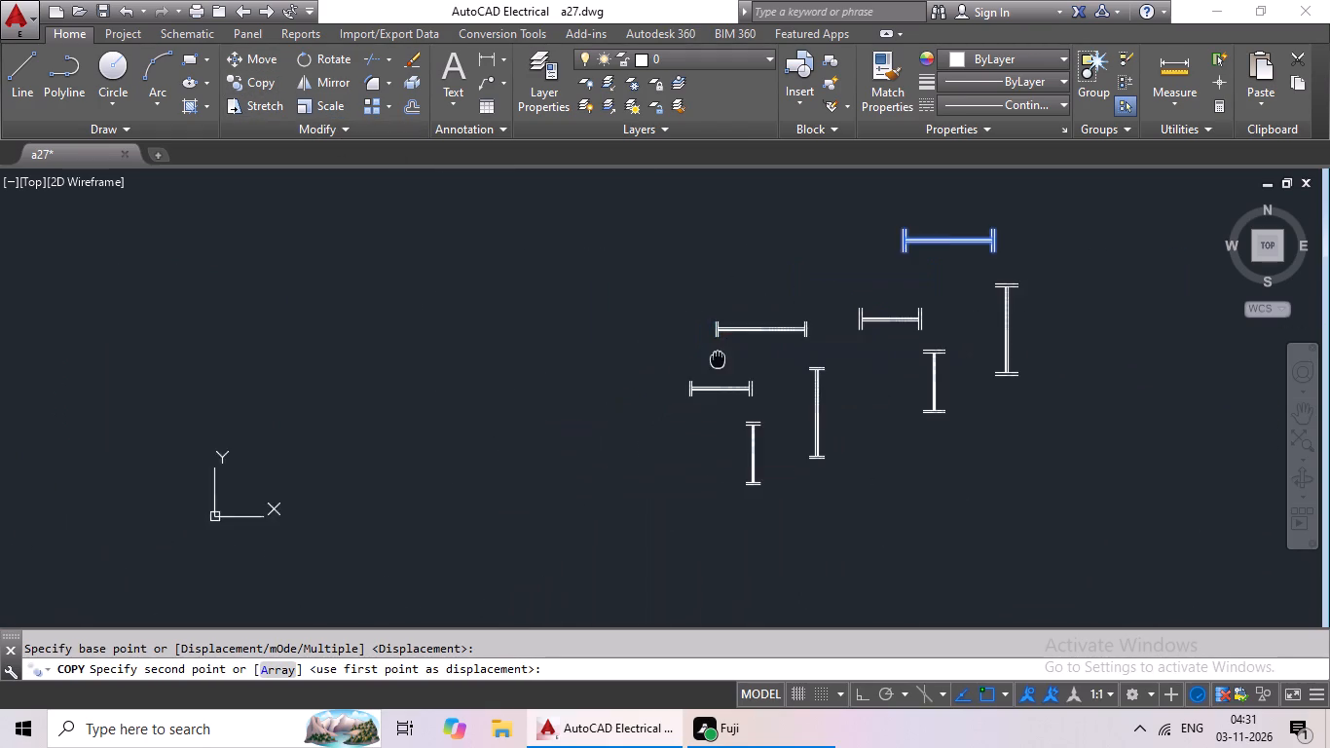
{"action": "middle_click_drag", "start_coordinate": [171, 427], "coordinate": [572, 395]}
{"action": "middle_click_drag", "start_coordinate": [181, 496], "coordinate": [623, 494]}
{"action": "middle_click_drag", "start_coordinate": [199, 438], "coordinate": [576, 476]}
{"action": "middle_click_drag", "start_coordinate": [270, 412], "coordinate": [287, 417]}
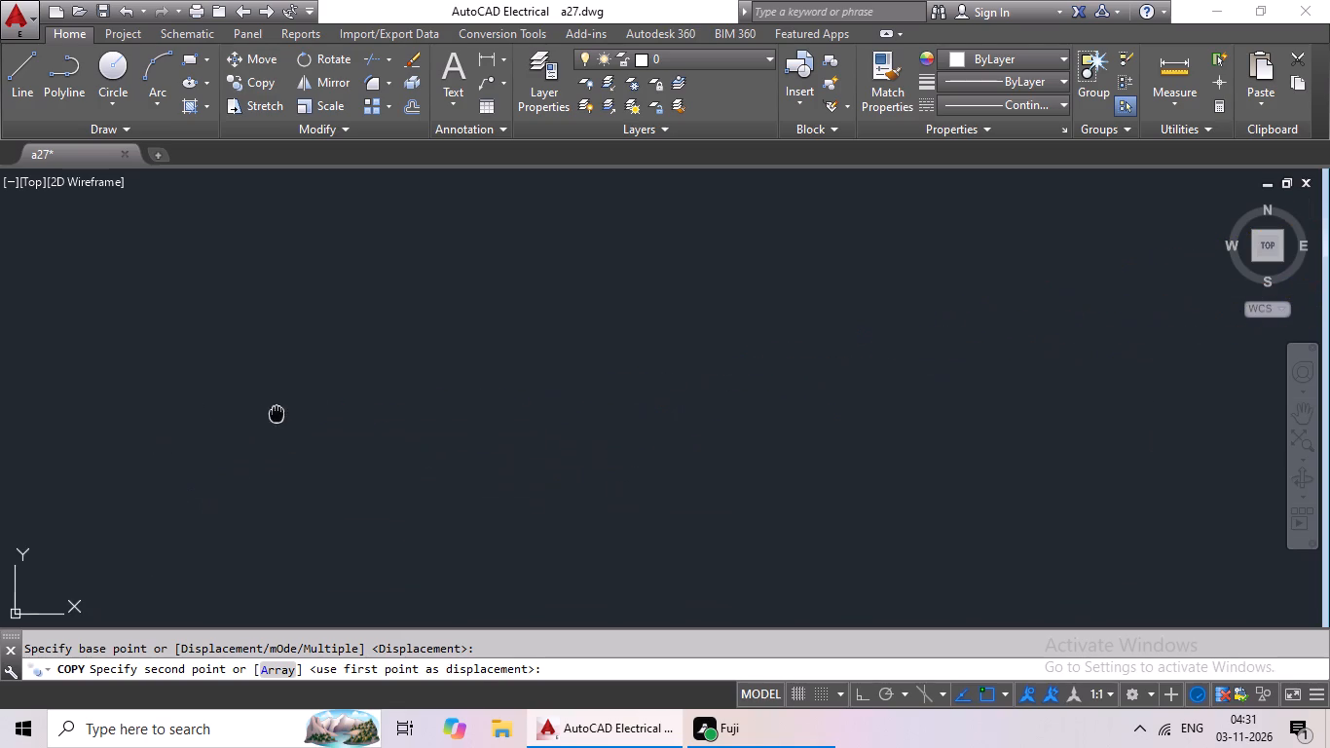
{"action": "middle_click_drag", "start_coordinate": [287, 417], "coordinate": [798, 487]}
{"action": "middle_click_drag", "start_coordinate": [451, 399], "coordinate": [891, 548]}
{"action": "middle_click_drag", "start_coordinate": [502, 431], "coordinate": [1094, 524]}
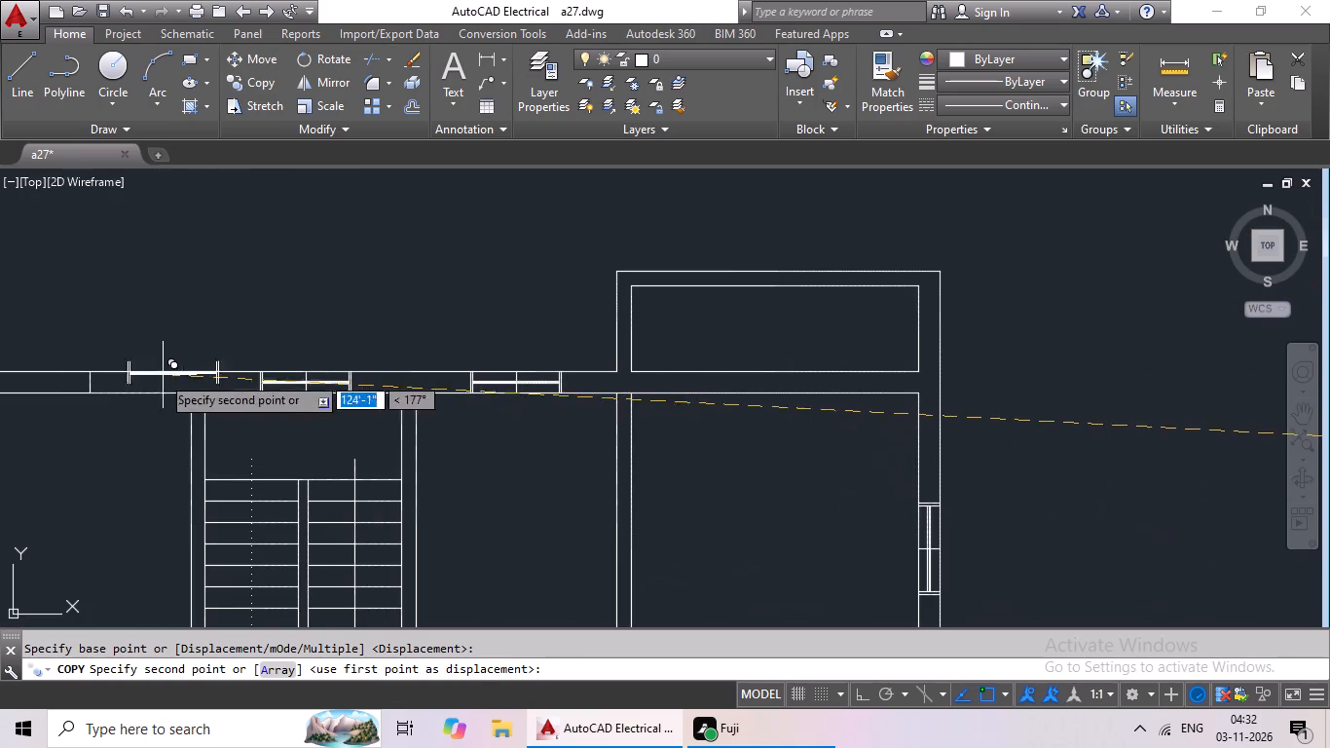
{"action": "middle_click_drag", "start_coordinate": [126, 379], "coordinate": [628, 432]}
{"action": "scroll", "coordinate": [601, 443], "scroll_direction": "up", "scroll_amount": 3}
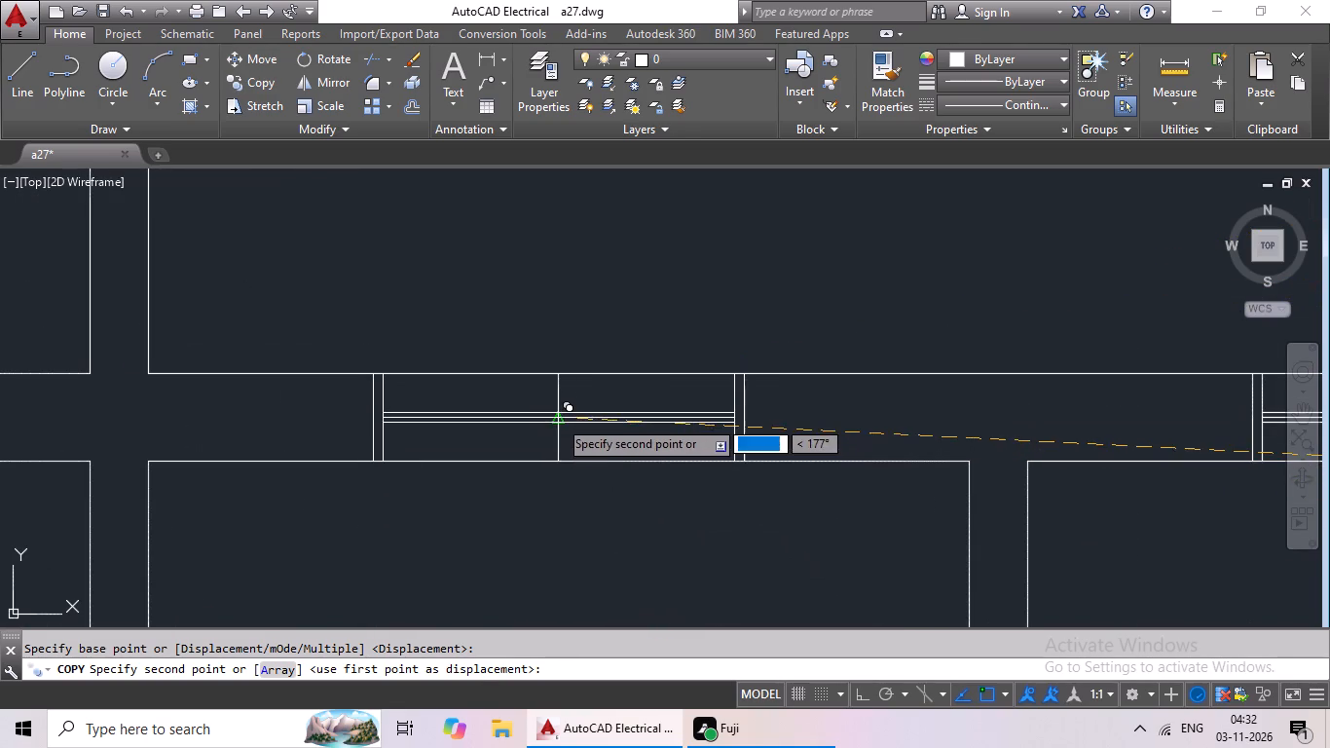
{"action": "left_click", "coordinate": [558, 418]}
Copy the wider vertical 3' window symbol by its centre to the midpoint mark in the upper-left room's outer wall.
{"action": "scroll", "coordinate": [666, 412], "scroll_direction": "down", "scroll_amount": 4}
{"action": "middle_click_drag", "start_coordinate": [717, 501], "coordinate": [747, 363]}
{"action": "scroll", "coordinate": [830, 442], "scroll_direction": "down", "scroll_amount": 2}
{"action": "middle_click_drag", "start_coordinate": [967, 503], "coordinate": [861, 474]}
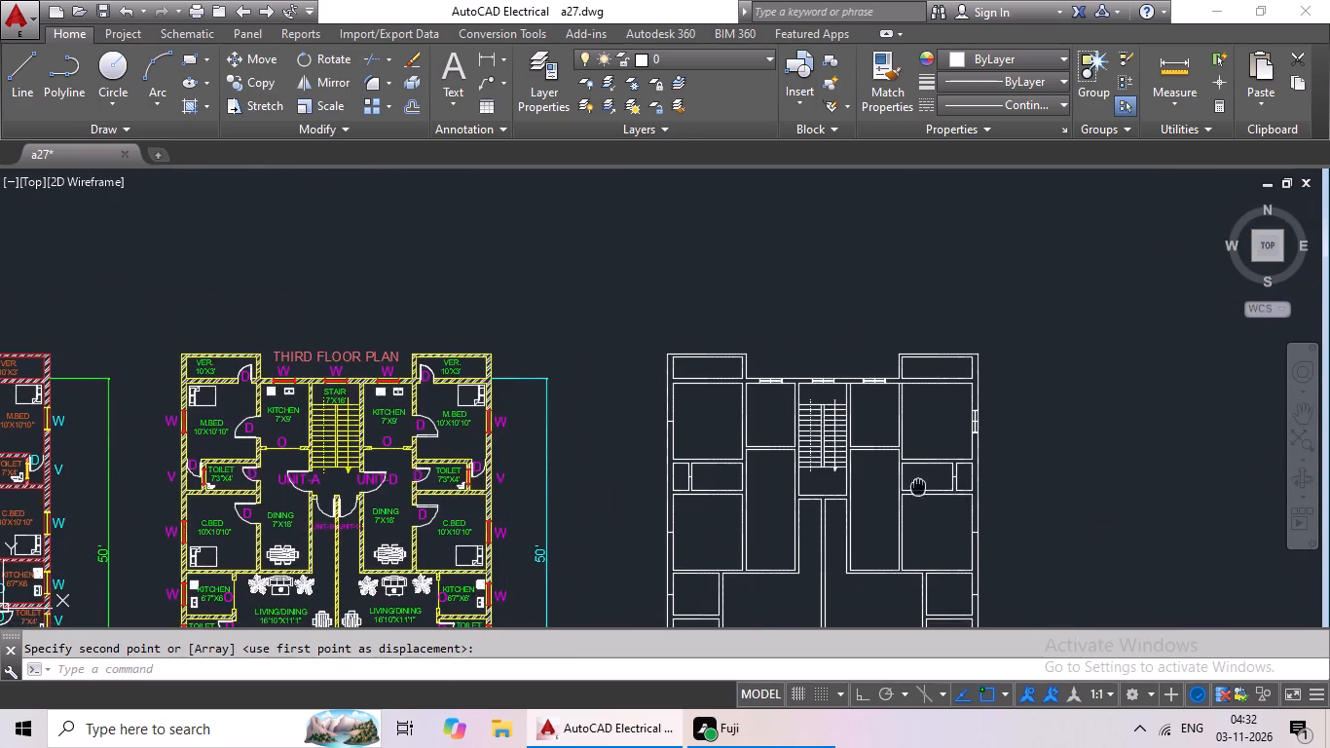
{"action": "middle_click_drag", "start_coordinate": [861, 474], "coordinate": [604, 435]}
{"action": "middle_click_drag", "start_coordinate": [850, 407], "coordinate": [570, 471]}
{"action": "middle_click_drag", "start_coordinate": [894, 441], "coordinate": [807, 493]}
{"action": "scroll", "coordinate": [951, 497], "scroll_direction": "up", "scroll_amount": 4}
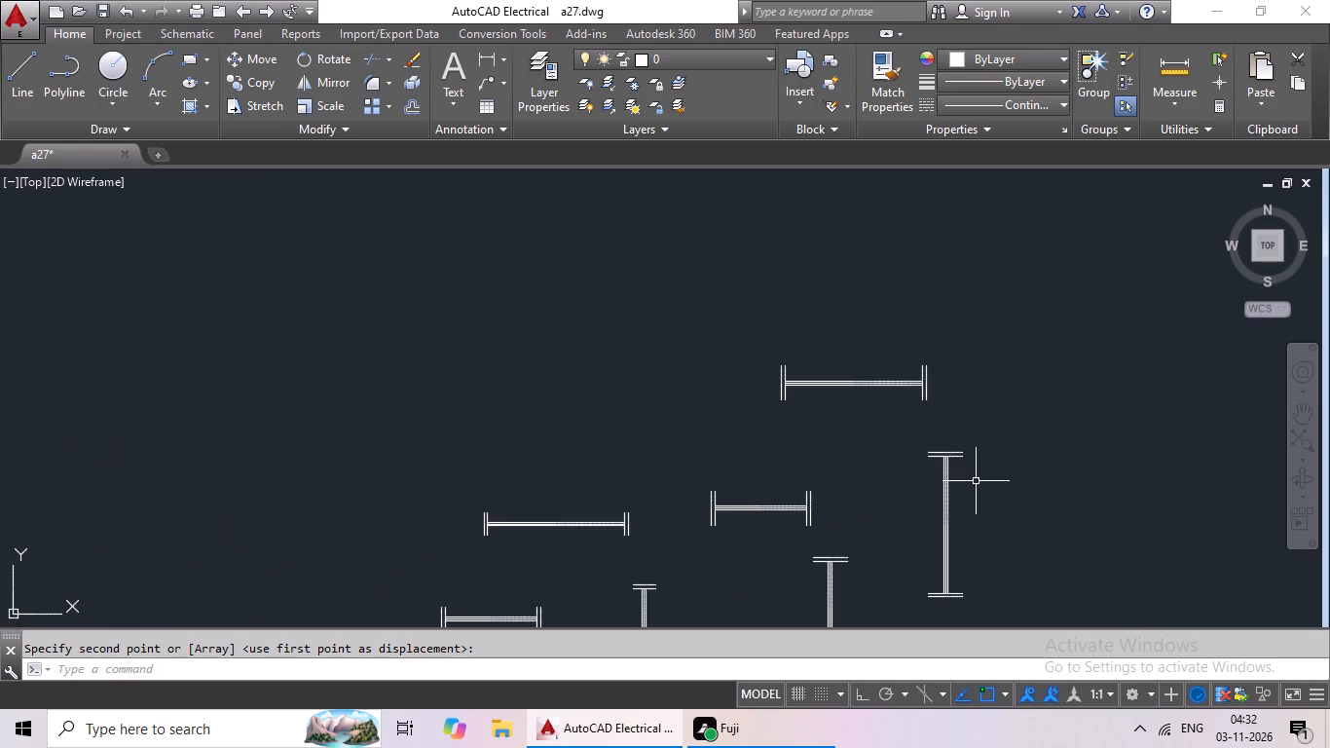
{"action": "middle_click_drag", "start_coordinate": [976, 481], "coordinate": [887, 358]}
{"action": "left_click_drag", "start_coordinate": [952, 307], "coordinate": [925, 500]}
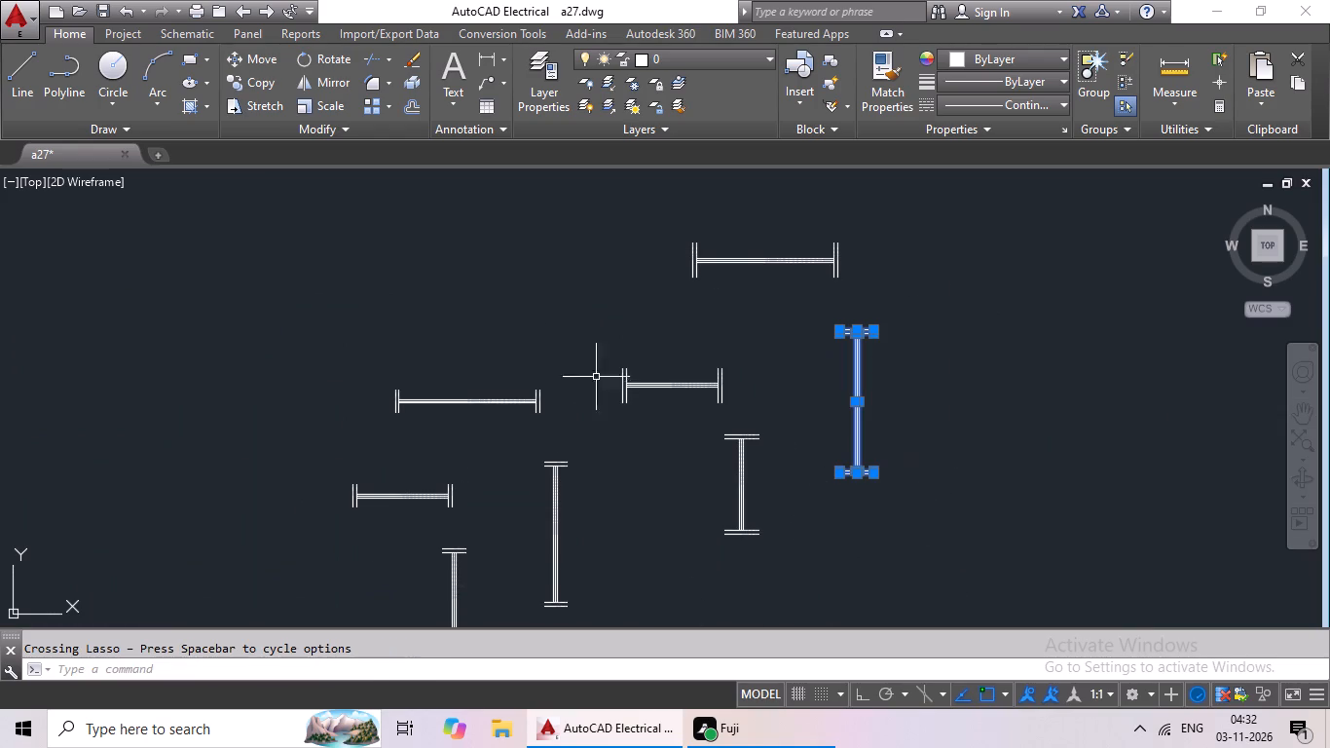
{"action": "left_click", "coordinate": [252, 75]}
{"action": "scroll", "coordinate": [968, 416], "scroll_direction": "up", "scroll_amount": 2}
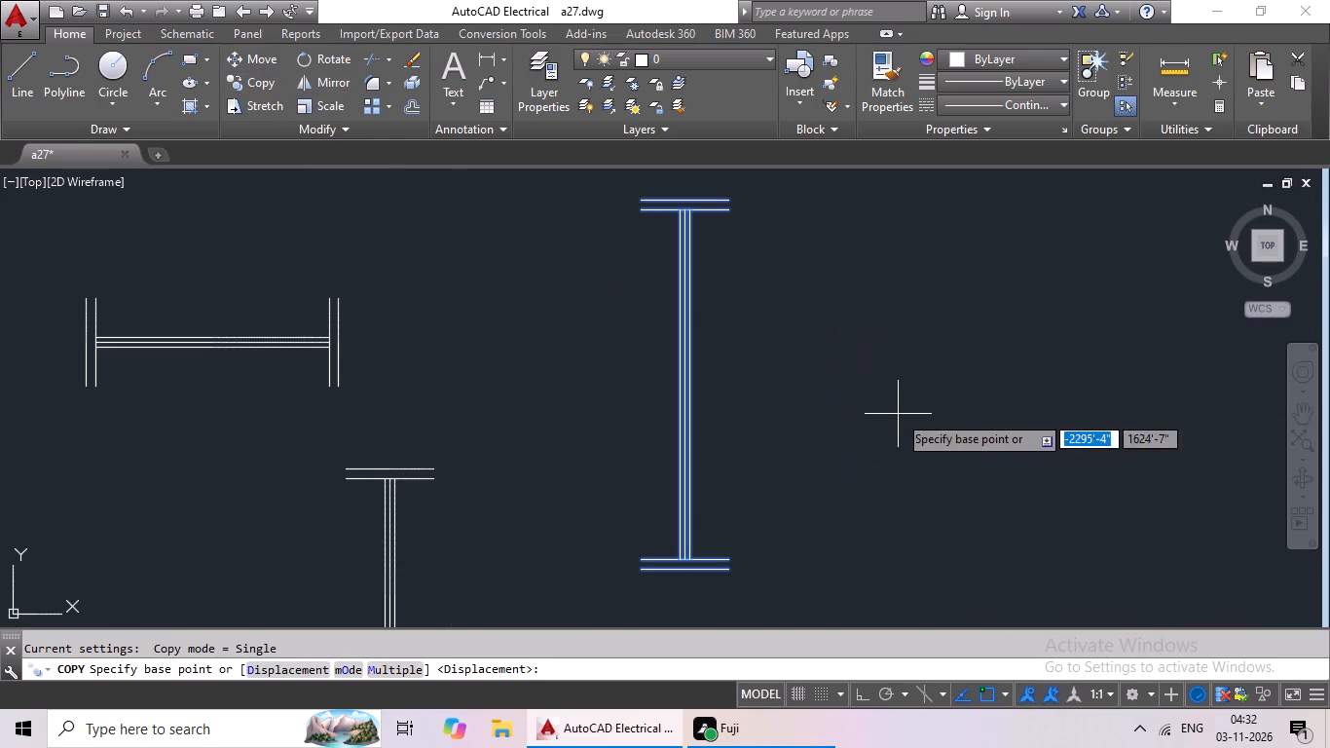
{"action": "scroll", "coordinate": [684, 388], "scroll_direction": "up", "scroll_amount": 1}
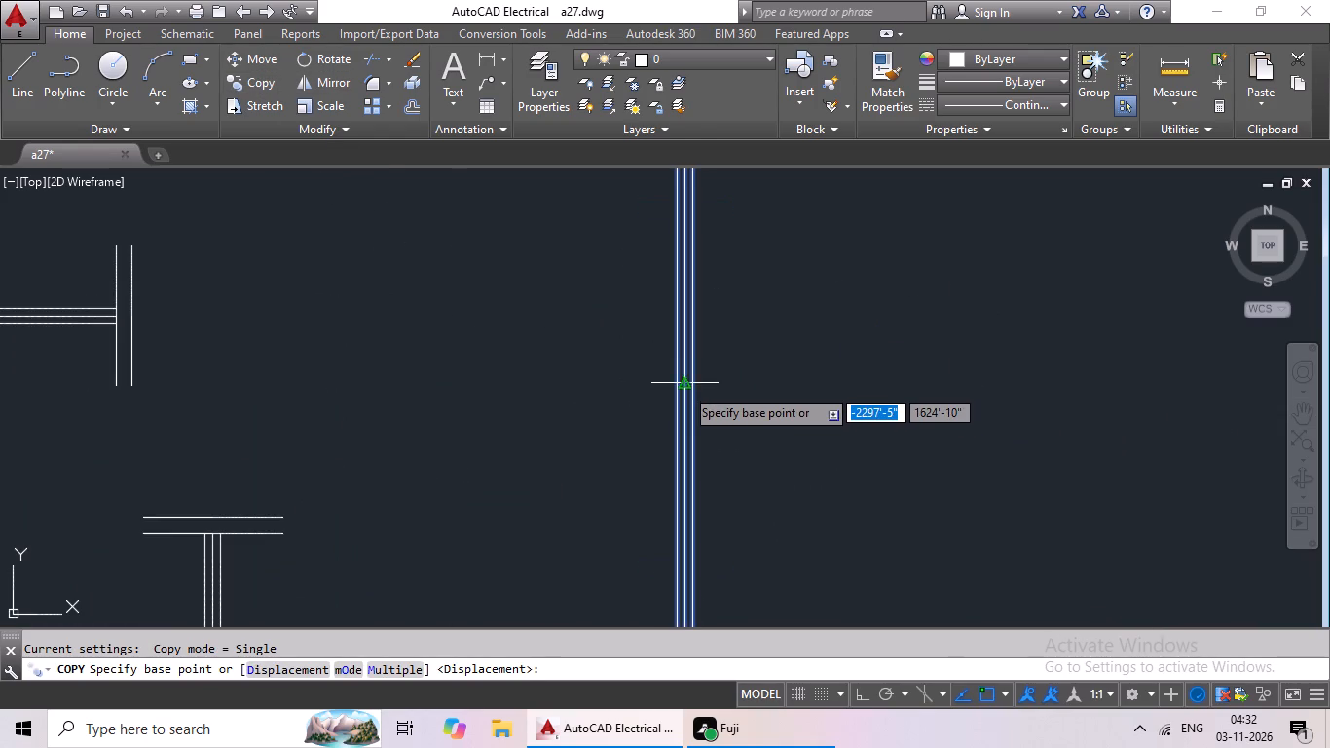
{"action": "left_click_drag", "start_coordinate": [684, 386], "coordinate": [672, 393]}
{"action": "scroll", "coordinate": [373, 465], "scroll_direction": "down", "scroll_amount": 3}
{"action": "middle_click_drag", "start_coordinate": [368, 466], "coordinate": [663, 356]}
{"action": "scroll", "coordinate": [596, 403], "scroll_direction": "down", "scroll_amount": 2}
{"action": "middle_click_drag", "start_coordinate": [480, 447], "coordinate": [788, 378]}
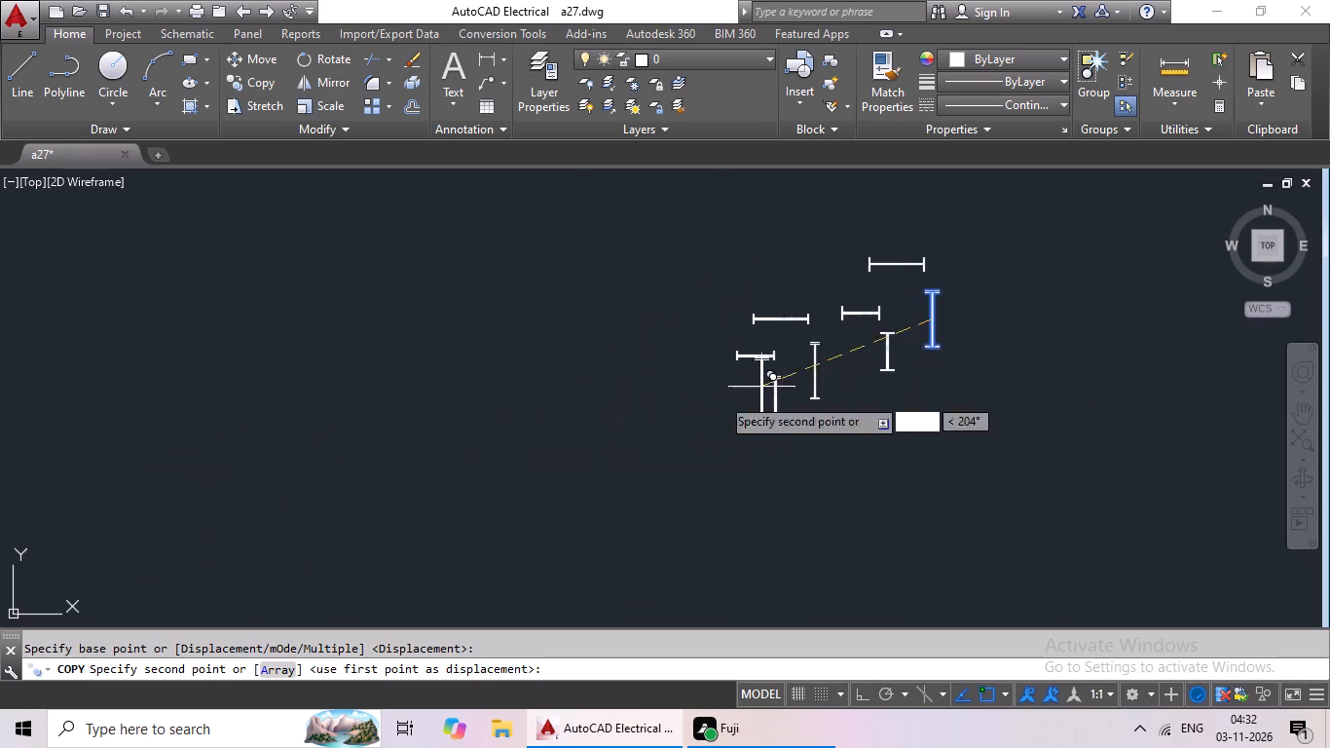
{"action": "middle_click_drag", "start_coordinate": [210, 486], "coordinate": [630, 419]}
{"action": "scroll", "coordinate": [243, 434], "scroll_direction": "down", "scroll_amount": 1}
{"action": "middle_click_drag", "start_coordinate": [154, 464], "coordinate": [553, 435]}
{"action": "middle_click_drag", "start_coordinate": [37, 437], "coordinate": [554, 470]}
{"action": "middle_click_drag", "start_coordinate": [284, 438], "coordinate": [513, 482]}
{"action": "scroll", "coordinate": [487, 335], "scroll_direction": "up", "scroll_amount": 4}
{"action": "left_click", "coordinate": [450, 303]}
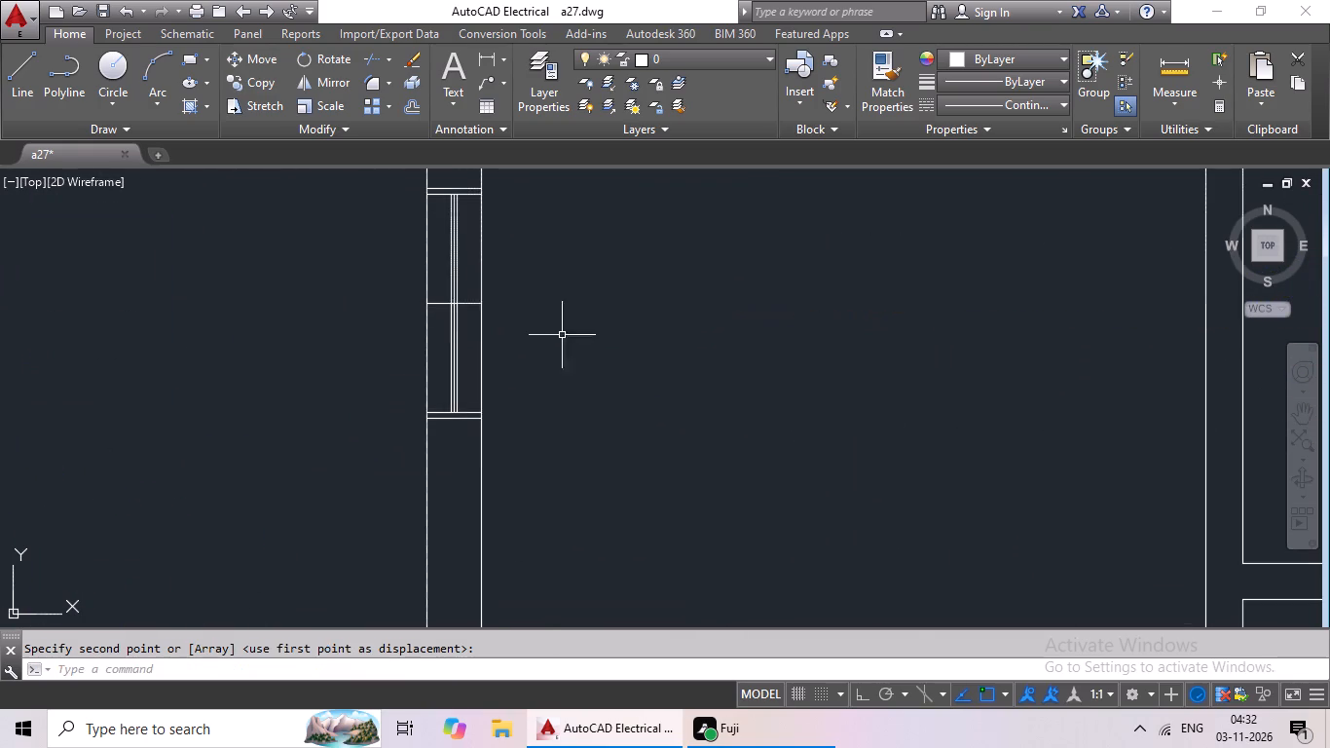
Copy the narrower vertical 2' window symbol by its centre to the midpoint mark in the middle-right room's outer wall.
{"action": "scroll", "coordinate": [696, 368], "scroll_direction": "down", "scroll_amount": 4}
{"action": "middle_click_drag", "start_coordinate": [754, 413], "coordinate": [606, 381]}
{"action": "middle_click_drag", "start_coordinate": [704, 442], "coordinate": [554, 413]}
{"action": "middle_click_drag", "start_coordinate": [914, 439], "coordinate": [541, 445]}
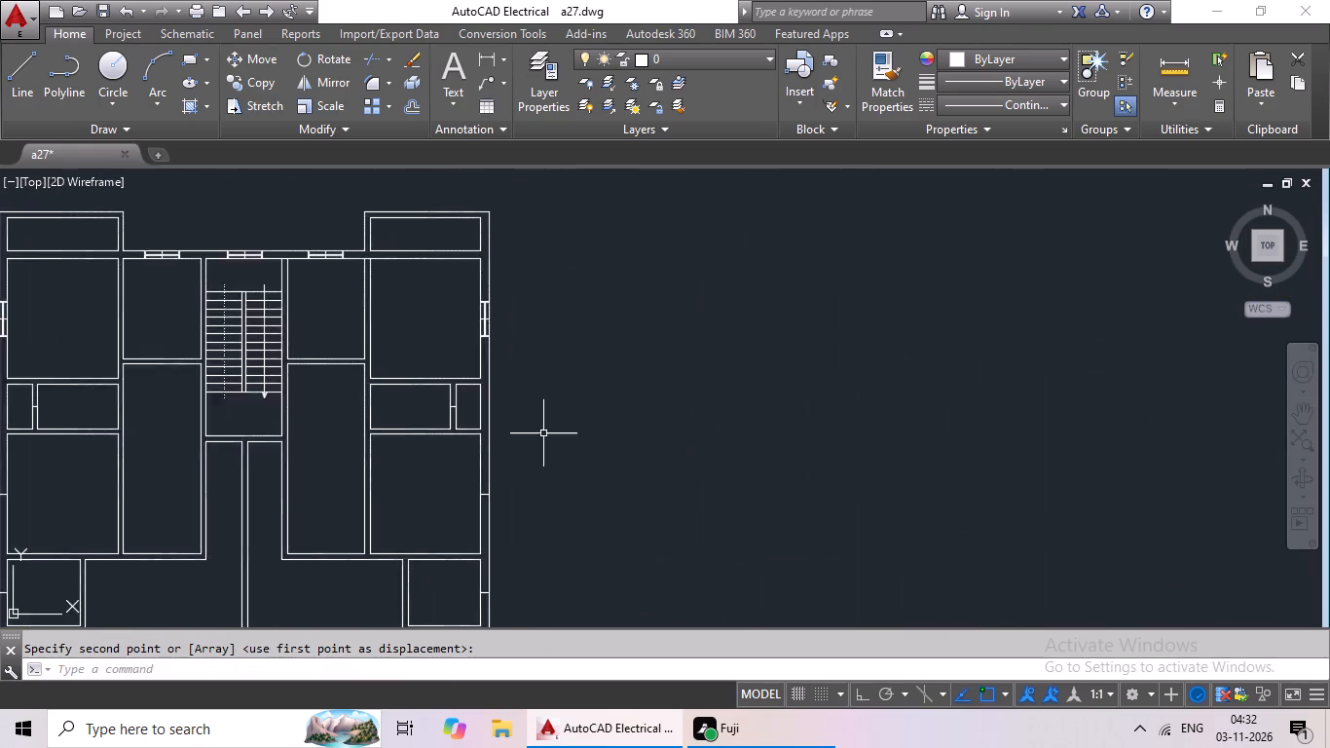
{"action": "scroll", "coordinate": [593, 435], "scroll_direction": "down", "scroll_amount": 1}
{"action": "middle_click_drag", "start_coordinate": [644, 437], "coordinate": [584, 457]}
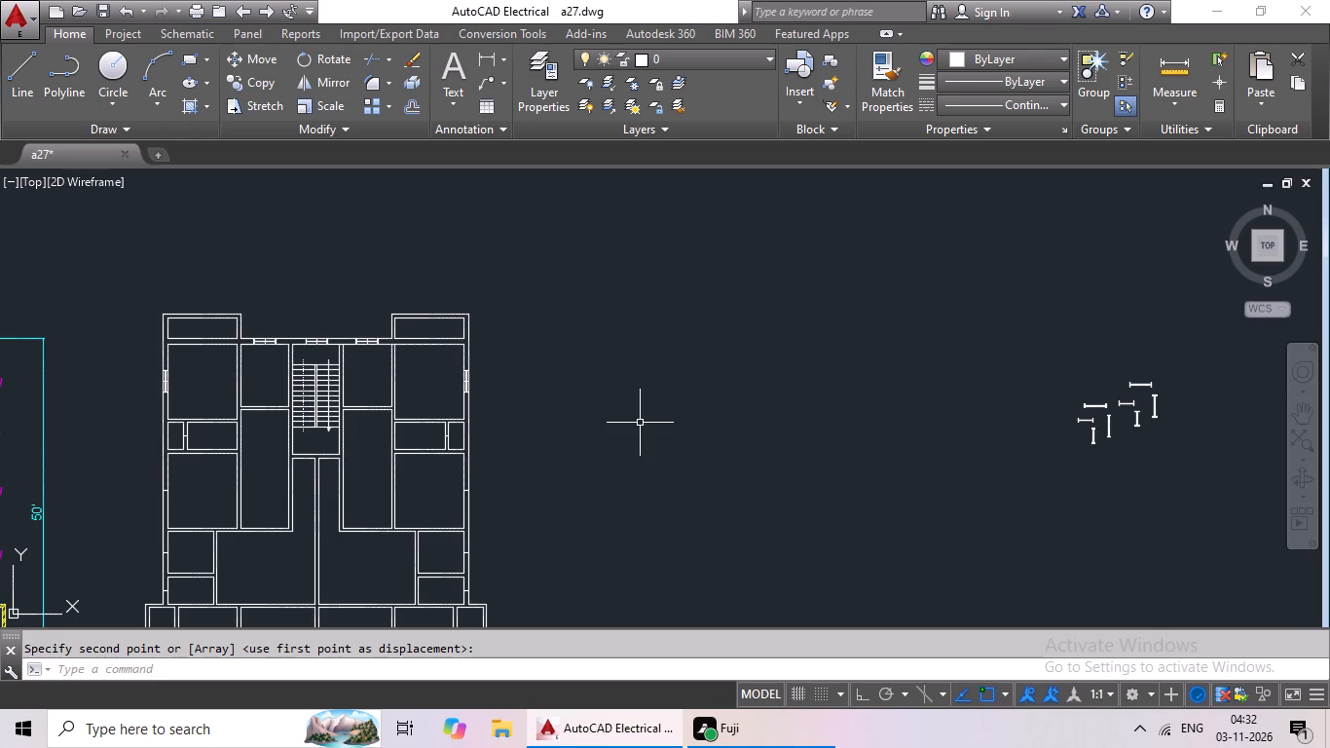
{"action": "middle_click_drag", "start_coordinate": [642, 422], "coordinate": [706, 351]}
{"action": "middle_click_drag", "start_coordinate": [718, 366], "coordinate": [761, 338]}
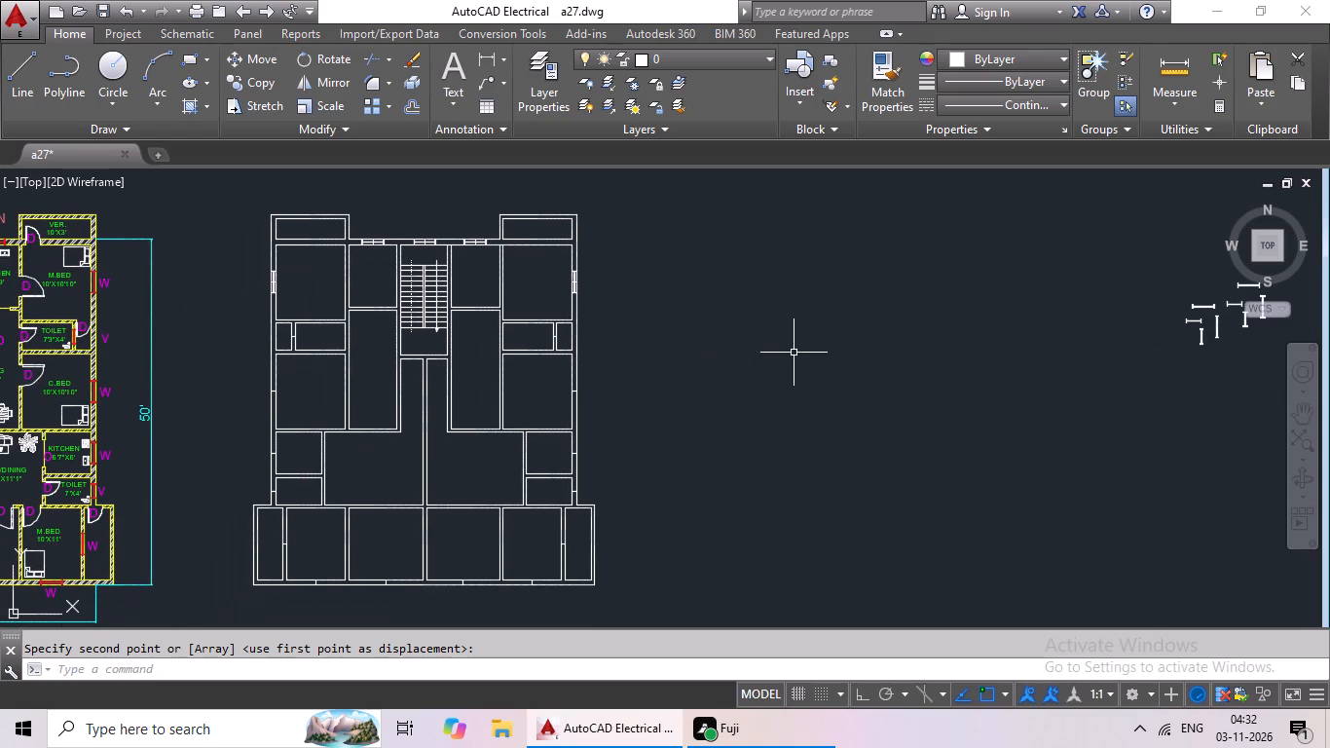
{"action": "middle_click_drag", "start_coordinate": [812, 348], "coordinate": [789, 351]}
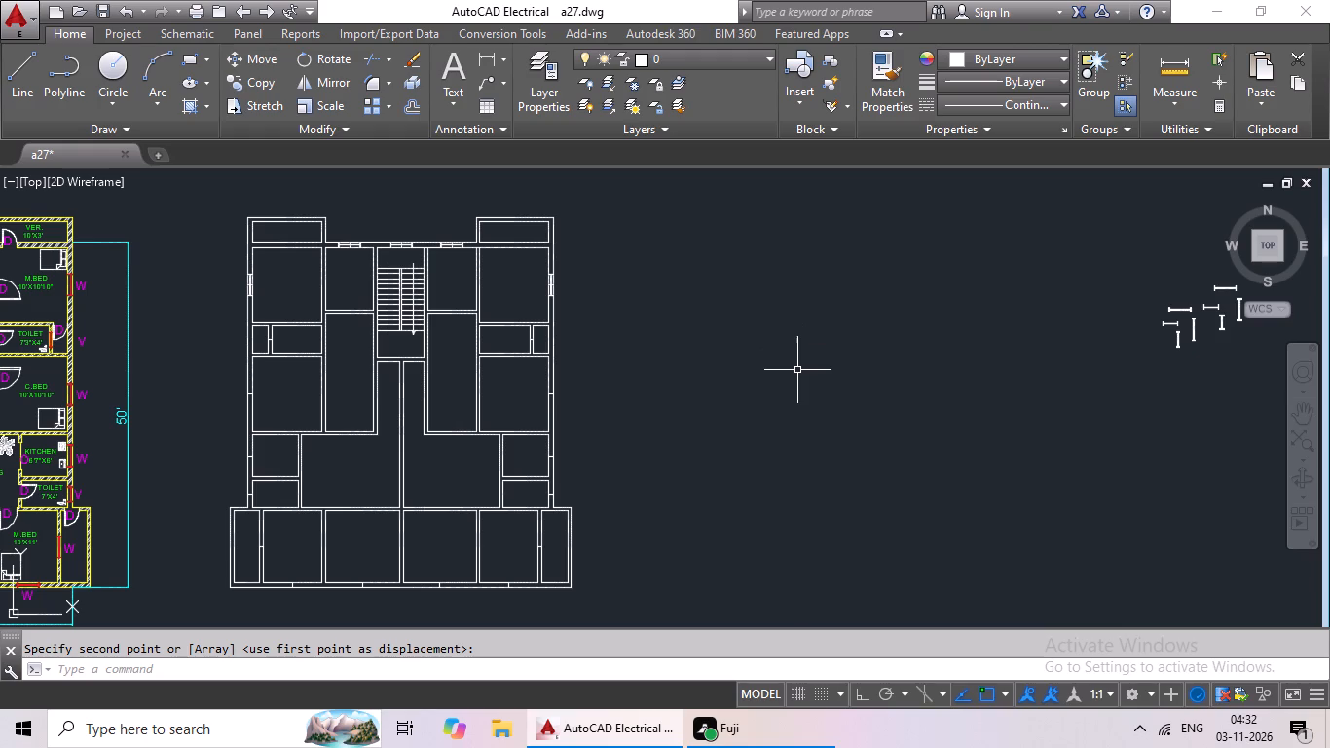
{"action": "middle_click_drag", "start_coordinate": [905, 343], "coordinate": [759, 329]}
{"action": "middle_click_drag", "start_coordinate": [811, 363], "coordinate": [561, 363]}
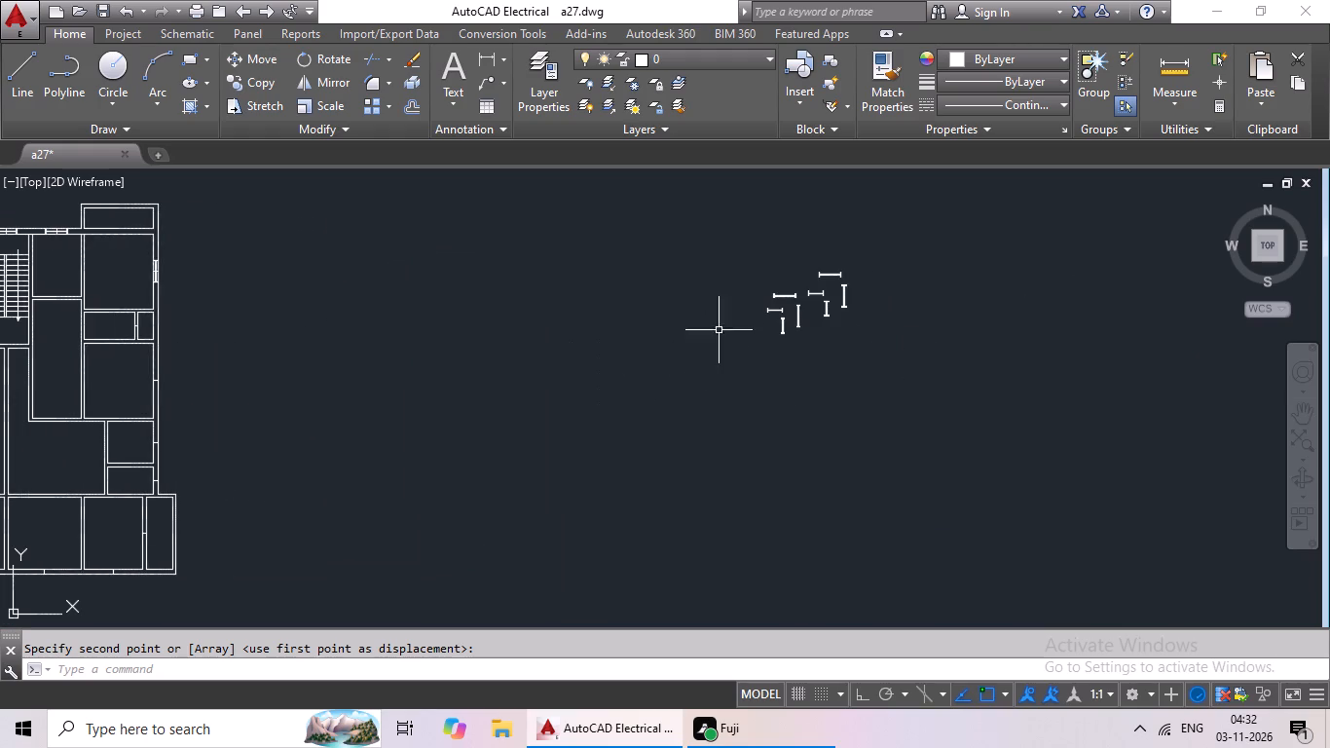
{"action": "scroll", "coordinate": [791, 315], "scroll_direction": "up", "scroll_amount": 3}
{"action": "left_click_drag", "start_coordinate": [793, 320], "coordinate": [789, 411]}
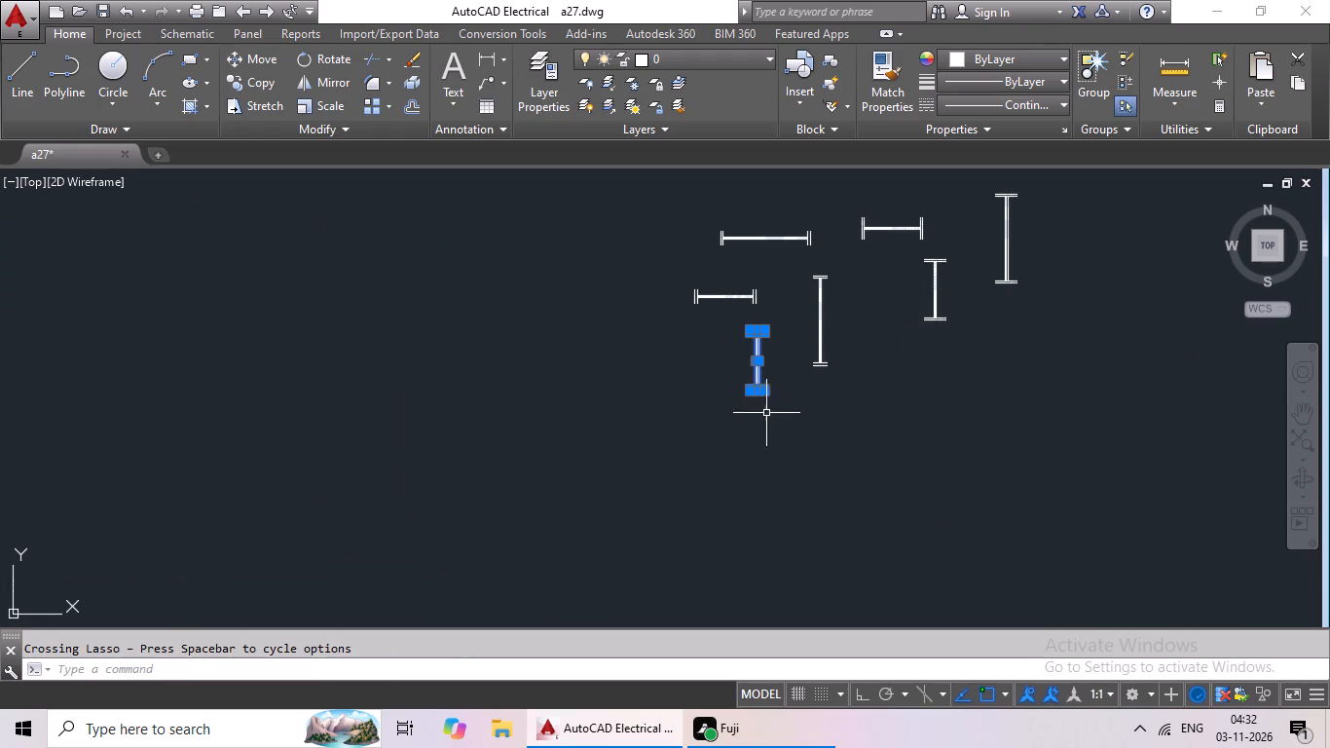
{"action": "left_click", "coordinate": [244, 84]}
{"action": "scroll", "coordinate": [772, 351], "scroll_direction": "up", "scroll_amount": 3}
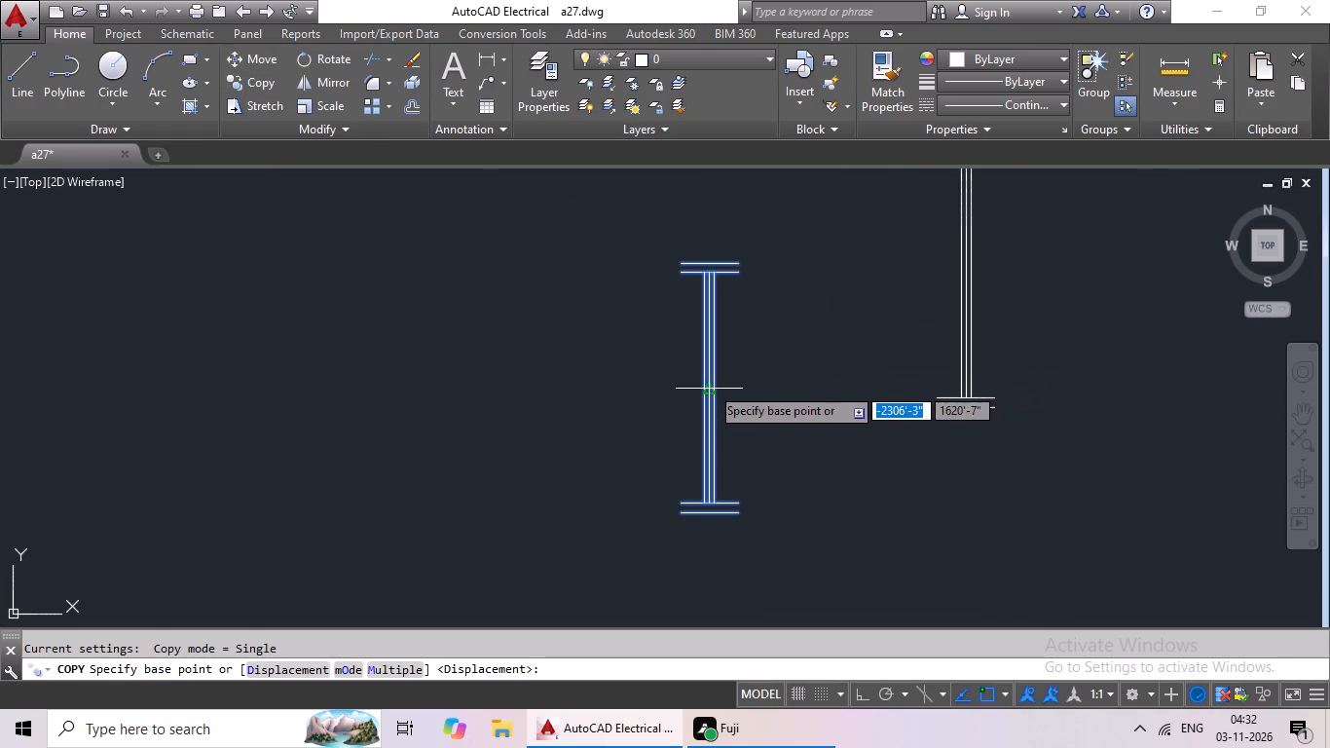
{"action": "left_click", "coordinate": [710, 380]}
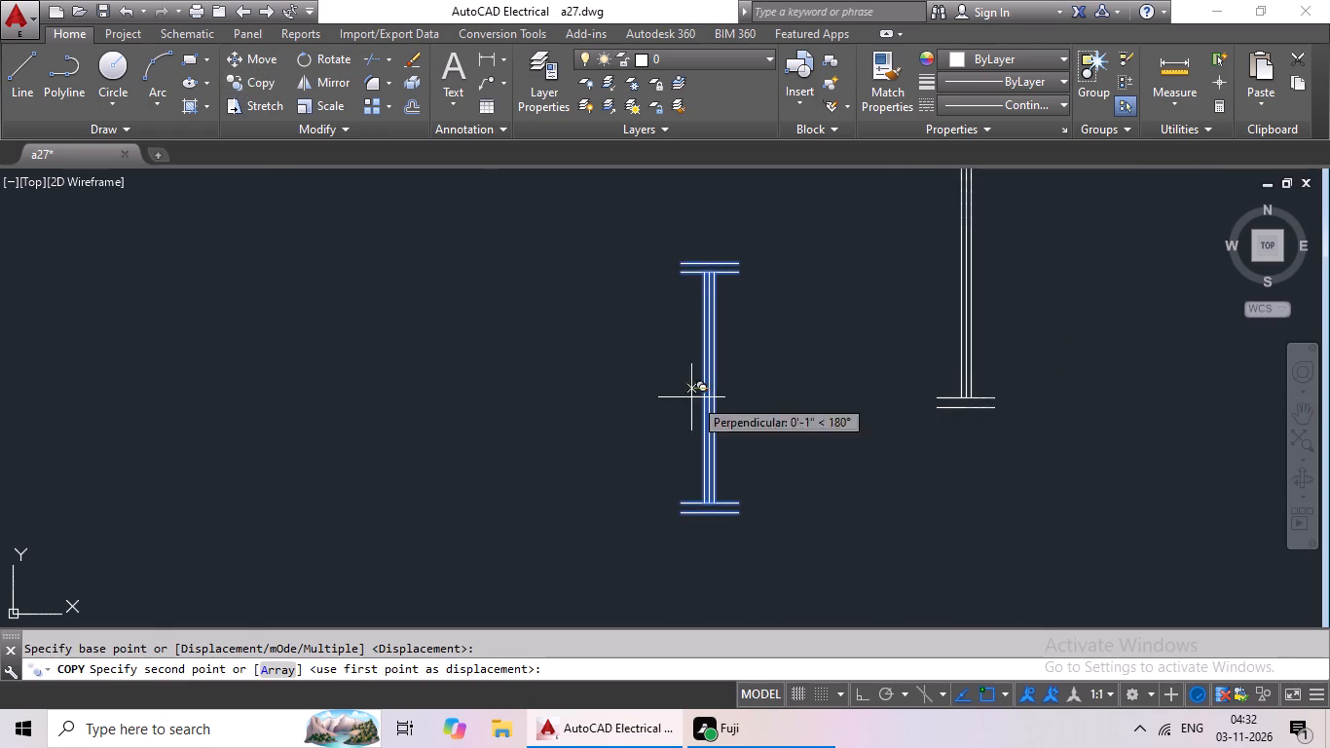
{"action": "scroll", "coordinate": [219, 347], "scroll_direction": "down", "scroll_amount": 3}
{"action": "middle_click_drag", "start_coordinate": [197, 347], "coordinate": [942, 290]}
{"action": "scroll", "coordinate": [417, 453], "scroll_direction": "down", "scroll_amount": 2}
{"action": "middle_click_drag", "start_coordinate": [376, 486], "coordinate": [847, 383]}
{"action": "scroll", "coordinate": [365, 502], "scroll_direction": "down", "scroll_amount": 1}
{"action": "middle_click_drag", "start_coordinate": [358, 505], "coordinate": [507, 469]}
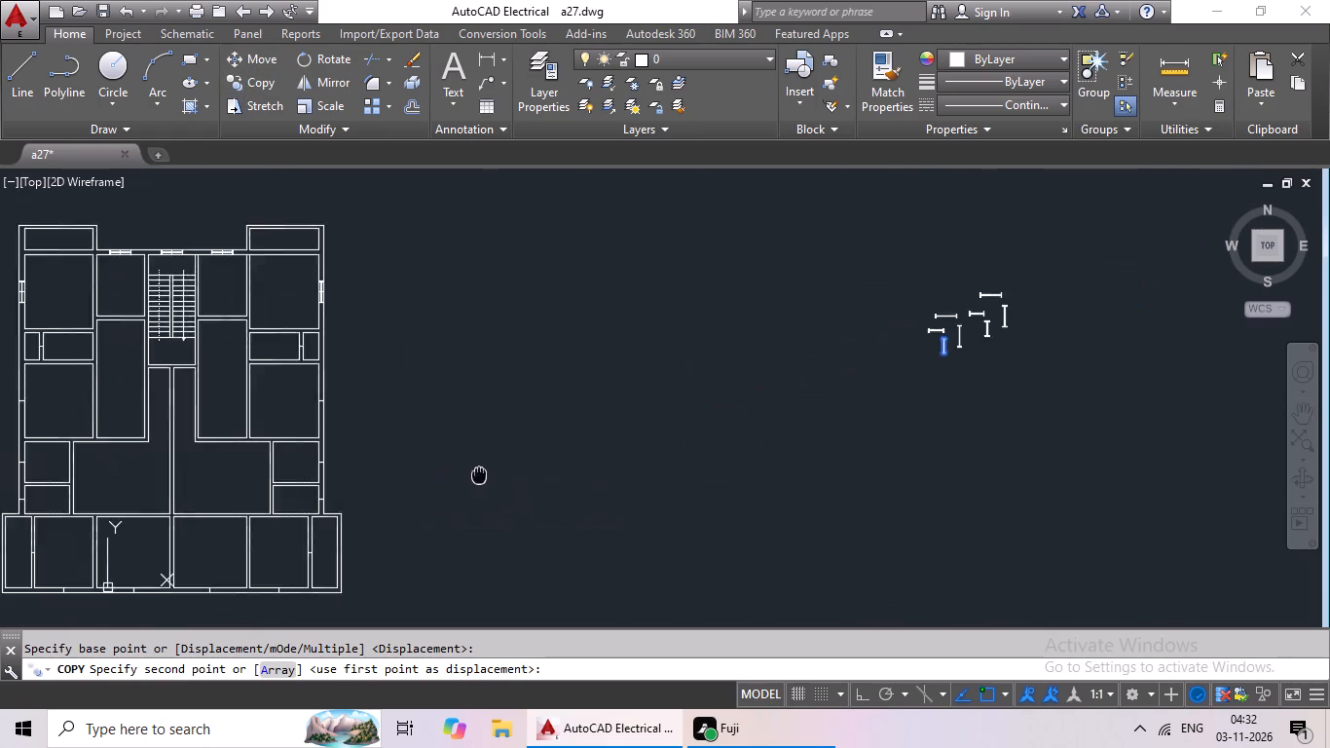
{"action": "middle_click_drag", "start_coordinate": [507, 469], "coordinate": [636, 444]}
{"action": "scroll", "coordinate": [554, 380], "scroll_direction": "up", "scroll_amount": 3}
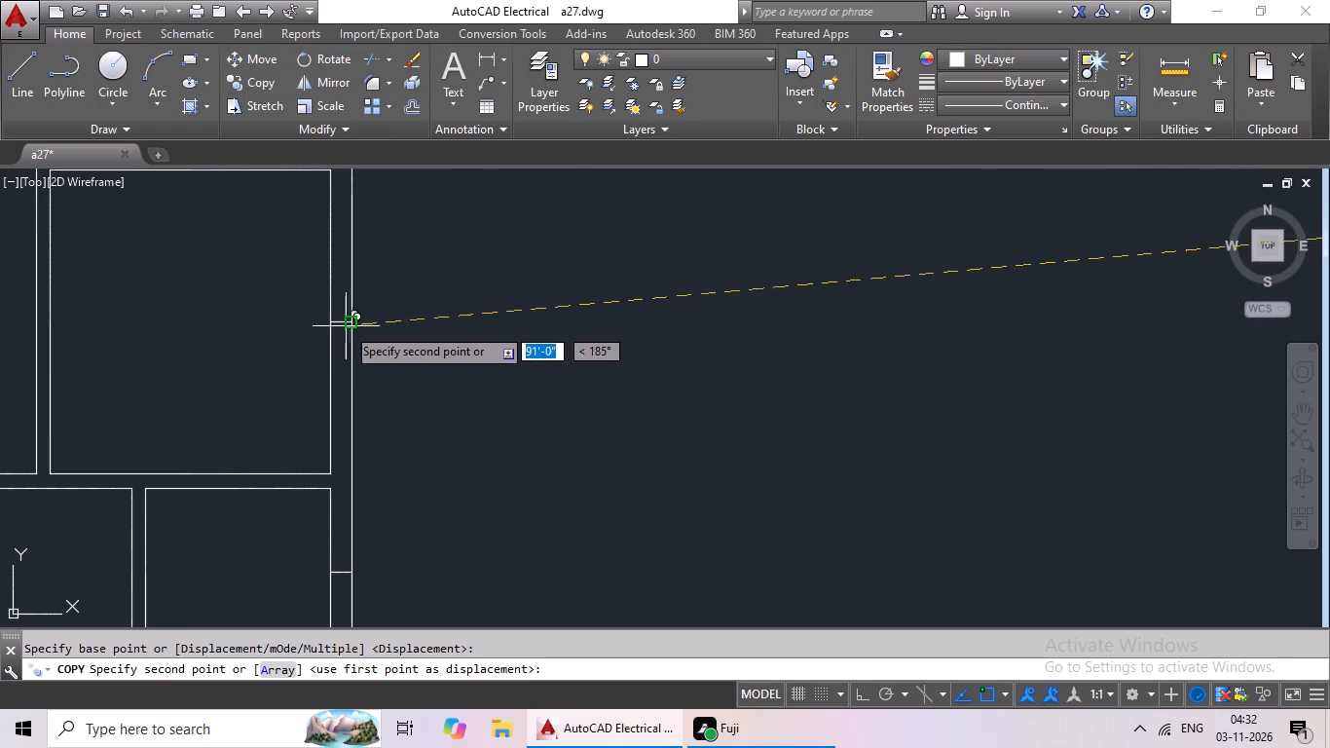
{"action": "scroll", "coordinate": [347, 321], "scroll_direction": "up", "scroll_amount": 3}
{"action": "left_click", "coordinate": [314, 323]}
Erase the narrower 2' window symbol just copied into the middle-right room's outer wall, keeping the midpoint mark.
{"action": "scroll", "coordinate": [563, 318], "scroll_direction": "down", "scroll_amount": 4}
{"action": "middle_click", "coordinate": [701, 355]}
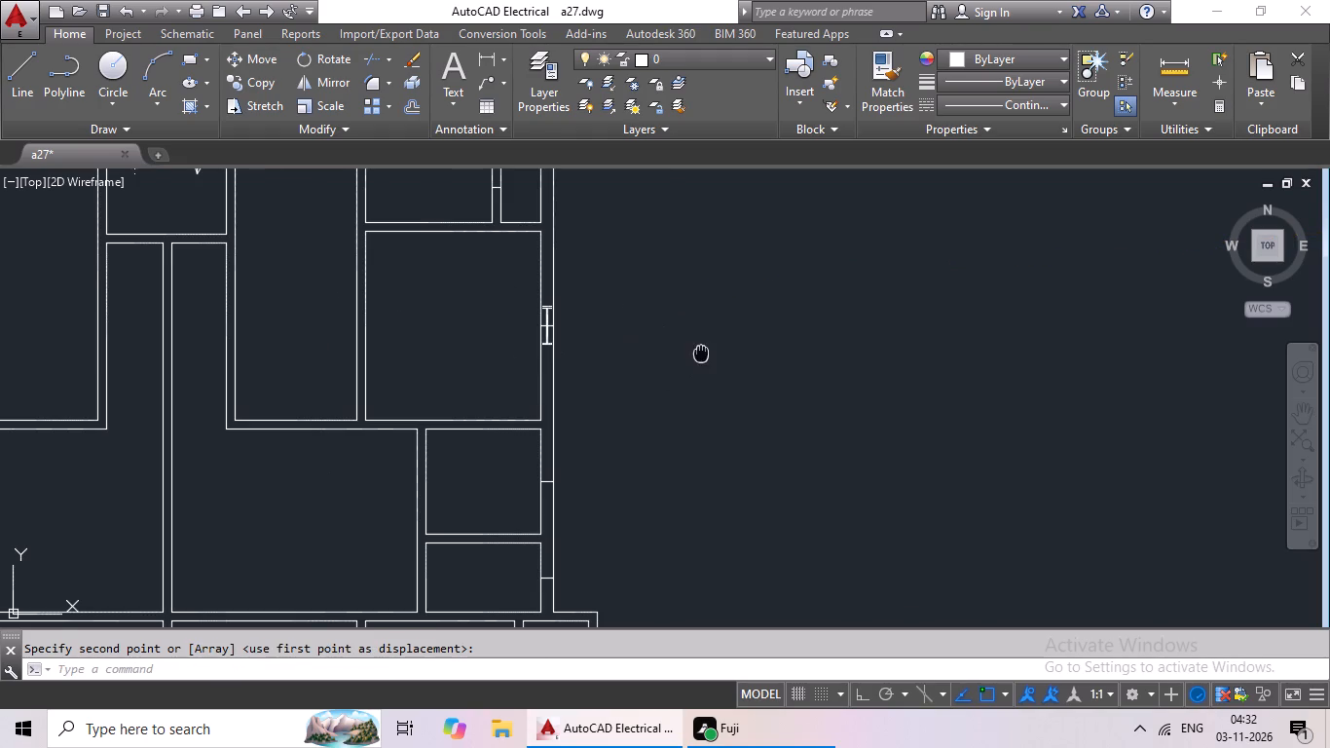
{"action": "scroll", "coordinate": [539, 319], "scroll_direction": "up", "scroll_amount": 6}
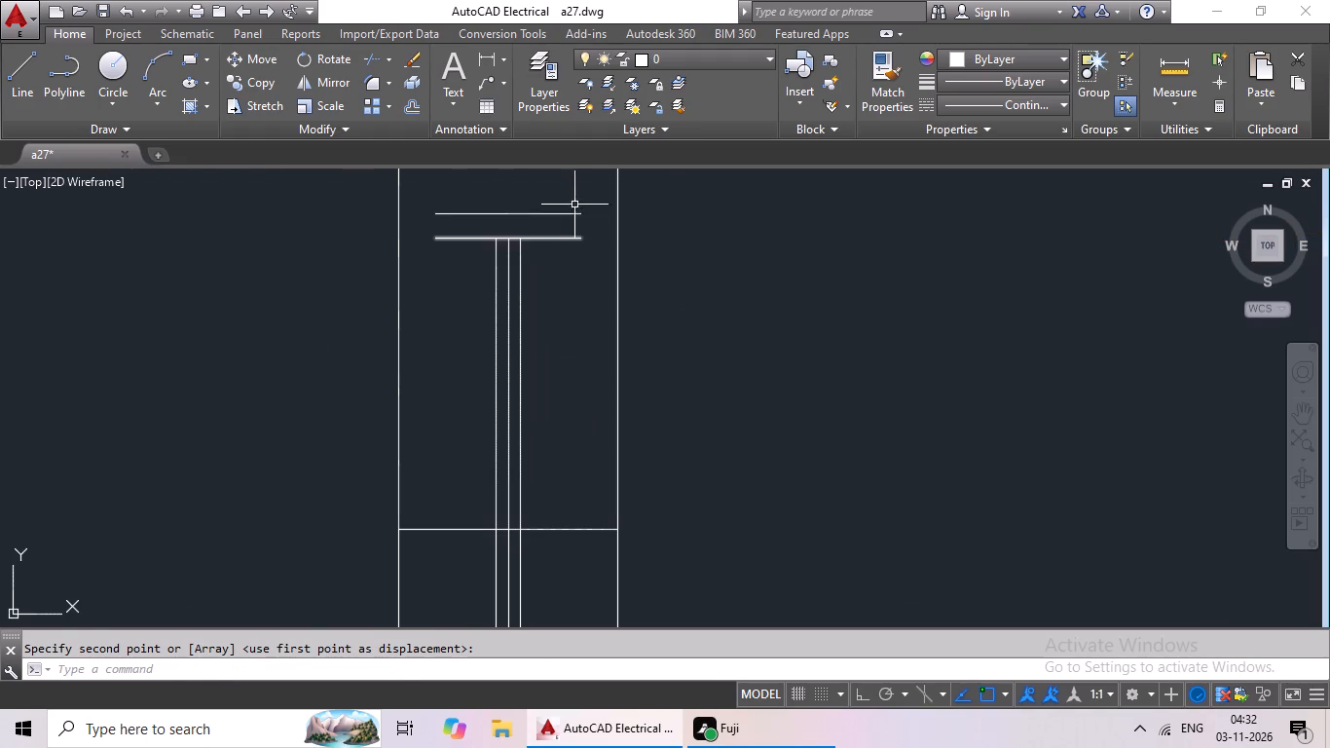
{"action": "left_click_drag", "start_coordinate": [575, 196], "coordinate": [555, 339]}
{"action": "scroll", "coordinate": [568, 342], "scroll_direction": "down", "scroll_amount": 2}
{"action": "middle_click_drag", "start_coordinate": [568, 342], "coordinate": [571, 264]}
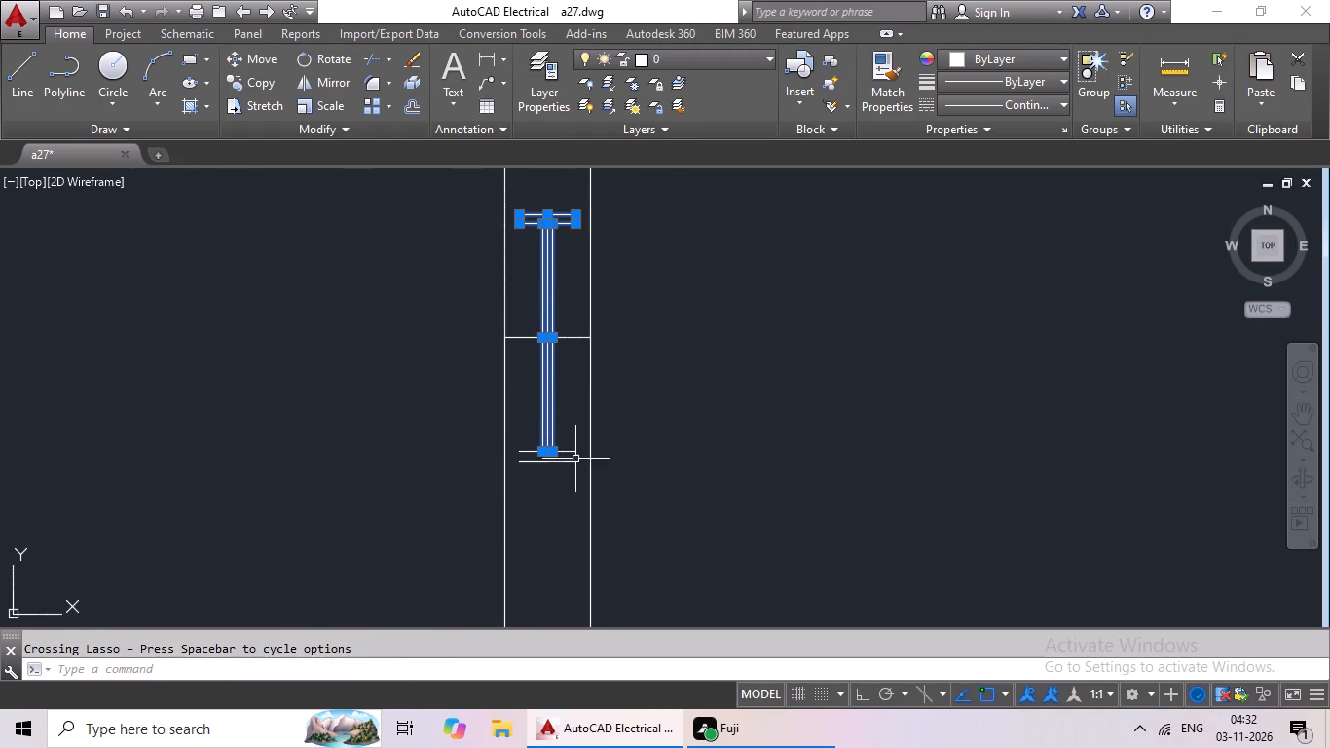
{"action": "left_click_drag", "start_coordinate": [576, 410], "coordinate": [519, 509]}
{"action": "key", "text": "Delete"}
Copy the narrower vertical 2' window symbol by its centre to the midpoint mark in the partition between the two small right-side rooms.
{"action": "scroll", "coordinate": [753, 441], "scroll_direction": "down", "scroll_amount": 4}
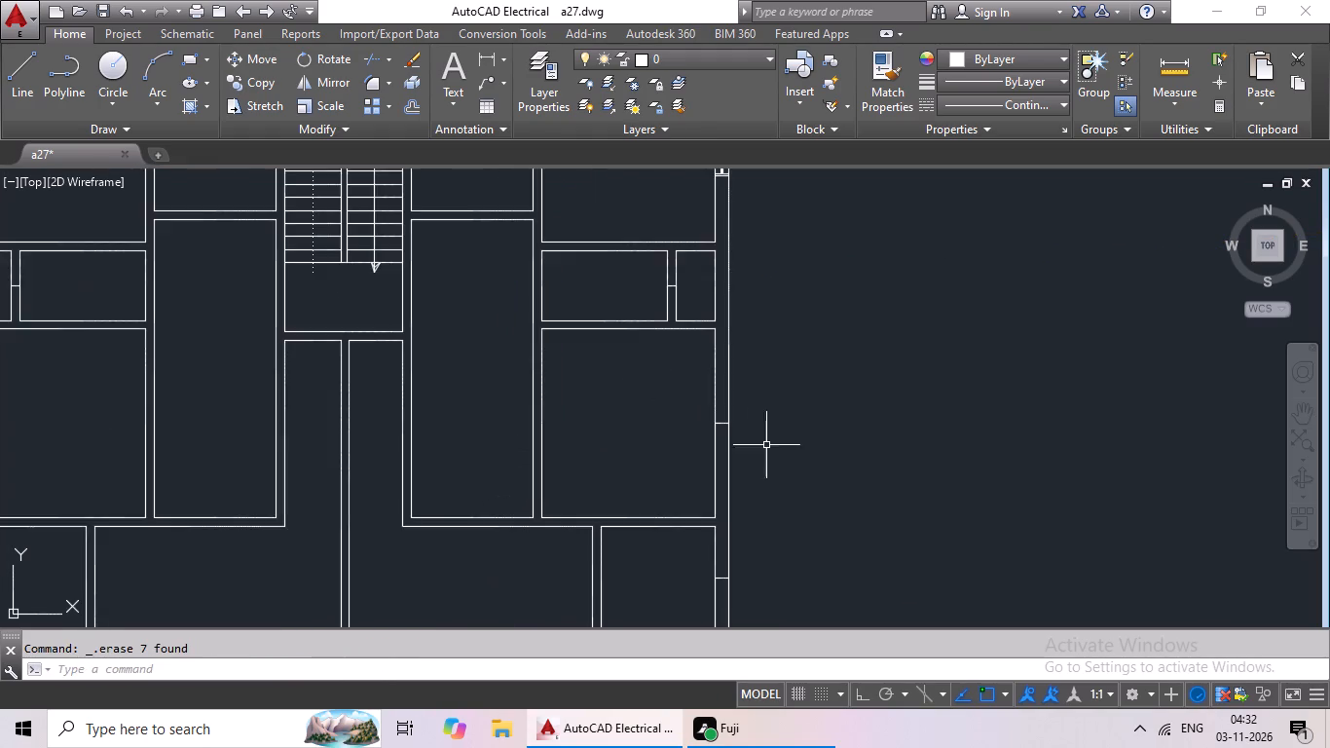
{"action": "middle_click_drag", "start_coordinate": [842, 430], "coordinate": [742, 421]}
{"action": "scroll", "coordinate": [810, 438], "scroll_direction": "down", "scroll_amount": 1}
{"action": "middle_click_drag", "start_coordinate": [843, 419], "coordinate": [611, 476]}
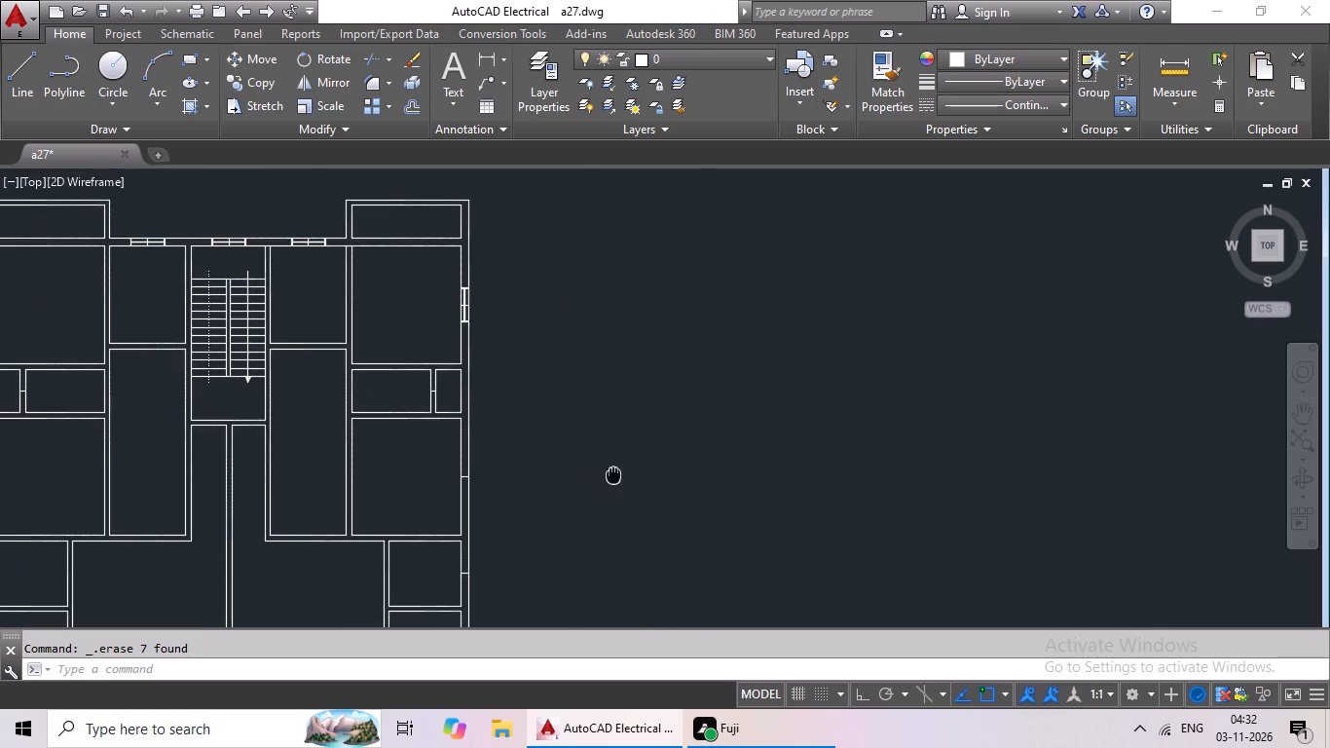
{"action": "middle_click_drag", "start_coordinate": [849, 409], "coordinate": [657, 487]}
{"action": "middle_click_drag", "start_coordinate": [934, 407], "coordinate": [532, 430]}
{"action": "scroll", "coordinate": [865, 509], "scroll_direction": "up", "scroll_amount": 5}
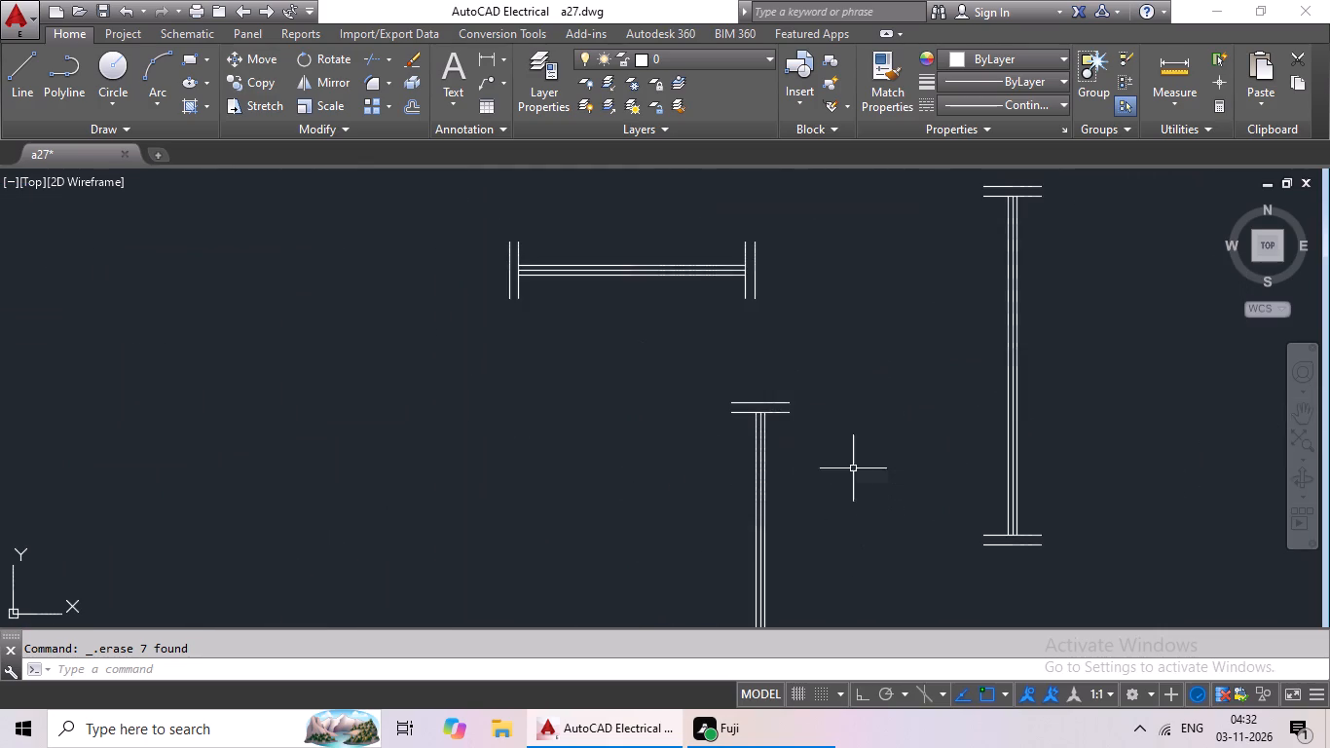
{"action": "scroll", "coordinate": [853, 390], "scroll_direction": "down", "scroll_amount": 1}
{"action": "left_click_drag", "start_coordinate": [856, 372], "coordinate": [856, 585]}
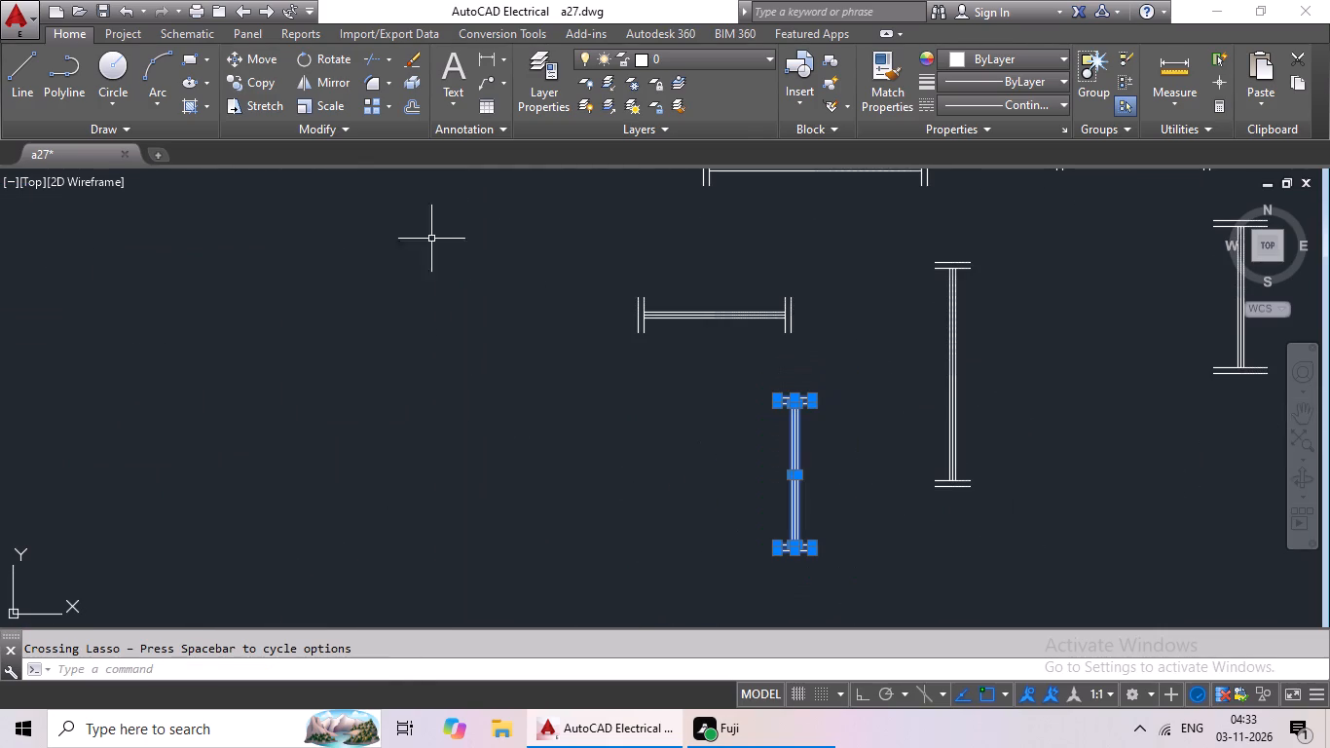
{"action": "left_click", "coordinate": [277, 85]}
{"action": "scroll", "coordinate": [815, 480], "scroll_direction": "up", "scroll_amount": 2}
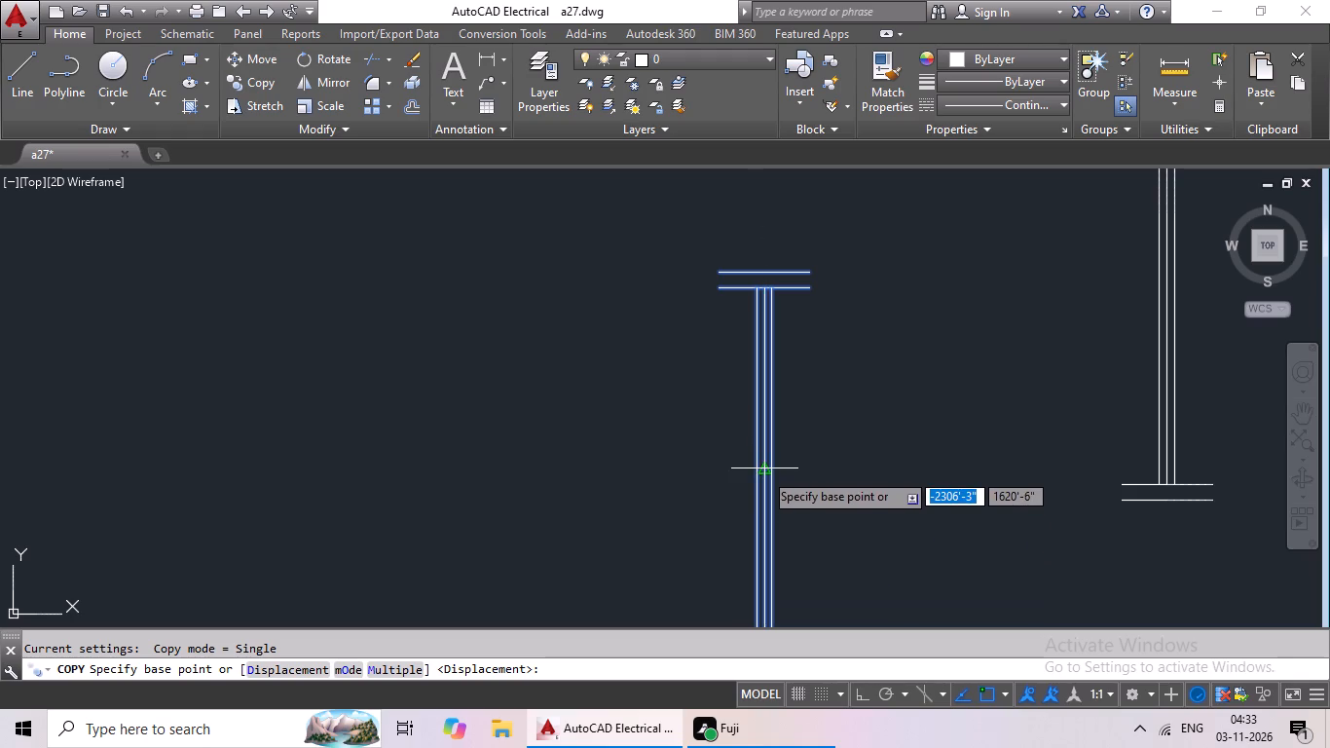
{"action": "left_click_drag", "start_coordinate": [763, 470], "coordinate": [746, 470]}
{"action": "scroll", "coordinate": [365, 470], "scroll_direction": "down", "scroll_amount": 3}
{"action": "middle_click_drag", "start_coordinate": [361, 471], "coordinate": [648, 413]}
{"action": "middle_click_drag", "start_coordinate": [139, 433], "coordinate": [629, 422]}
{"action": "middle_click_drag", "start_coordinate": [260, 428], "coordinate": [553, 442]}
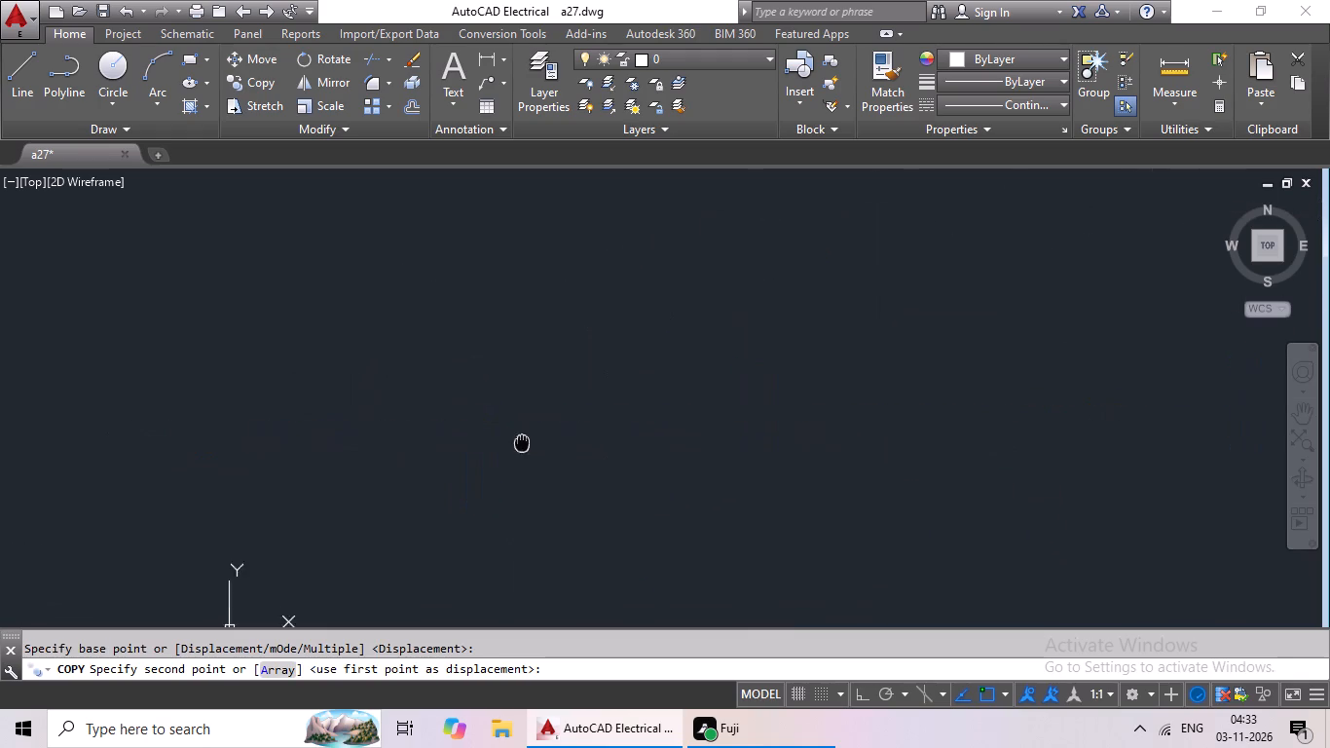
{"action": "middle_click_drag", "start_coordinate": [553, 442], "coordinate": [578, 436]}
{"action": "middle_click_drag", "start_coordinate": [224, 436], "coordinate": [580, 458]}
{"action": "middle_click_drag", "start_coordinate": [277, 460], "coordinate": [487, 484]}
{"action": "middle_click_drag", "start_coordinate": [63, 438], "coordinate": [442, 414]}
{"action": "middle_click_drag", "start_coordinate": [318, 425], "coordinate": [324, 425]}
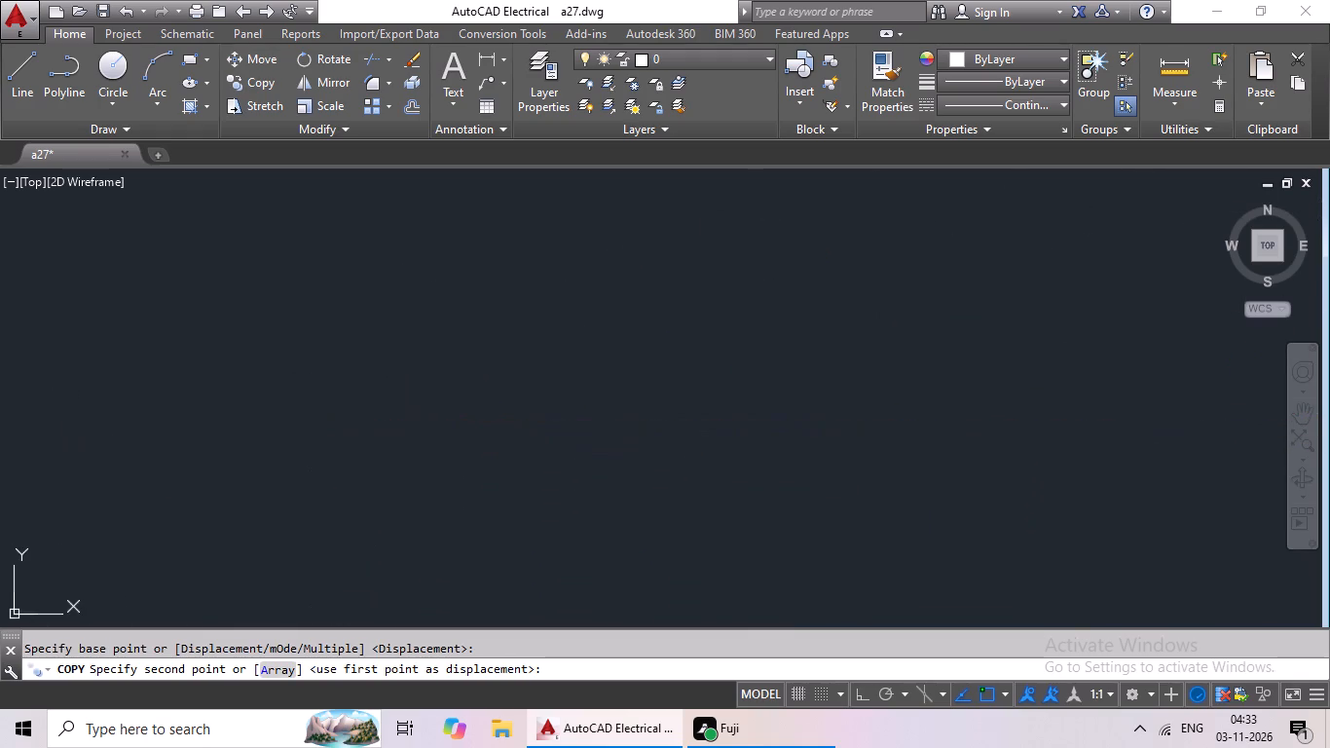
{"action": "middle_click_drag", "start_coordinate": [324, 425], "coordinate": [580, 410]}
{"action": "scroll", "coordinate": [353, 461], "scroll_direction": "down", "scroll_amount": 2}
{"action": "middle_click_drag", "start_coordinate": [311, 492], "coordinate": [607, 431]}
{"action": "middle_click_drag", "start_coordinate": [343, 441], "coordinate": [683, 441]}
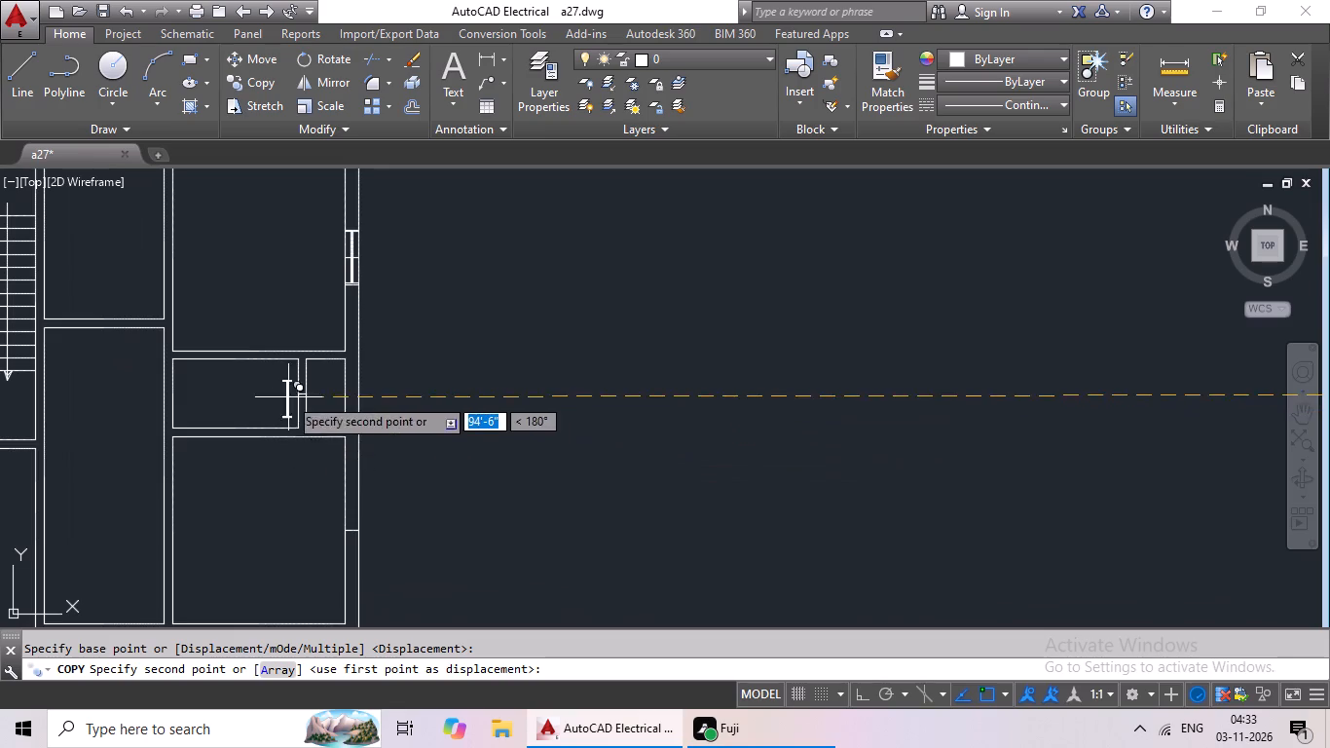
{"action": "scroll", "coordinate": [310, 389], "scroll_direction": "up", "scroll_amount": 5}
{"action": "left_click", "coordinate": [209, 431]}
Copy the wider vertical 3' window symbol by its centre to the midpoint mark in the middle-right room's outer wall.
{"action": "scroll", "coordinate": [351, 385], "scroll_direction": "down", "scroll_amount": 2}
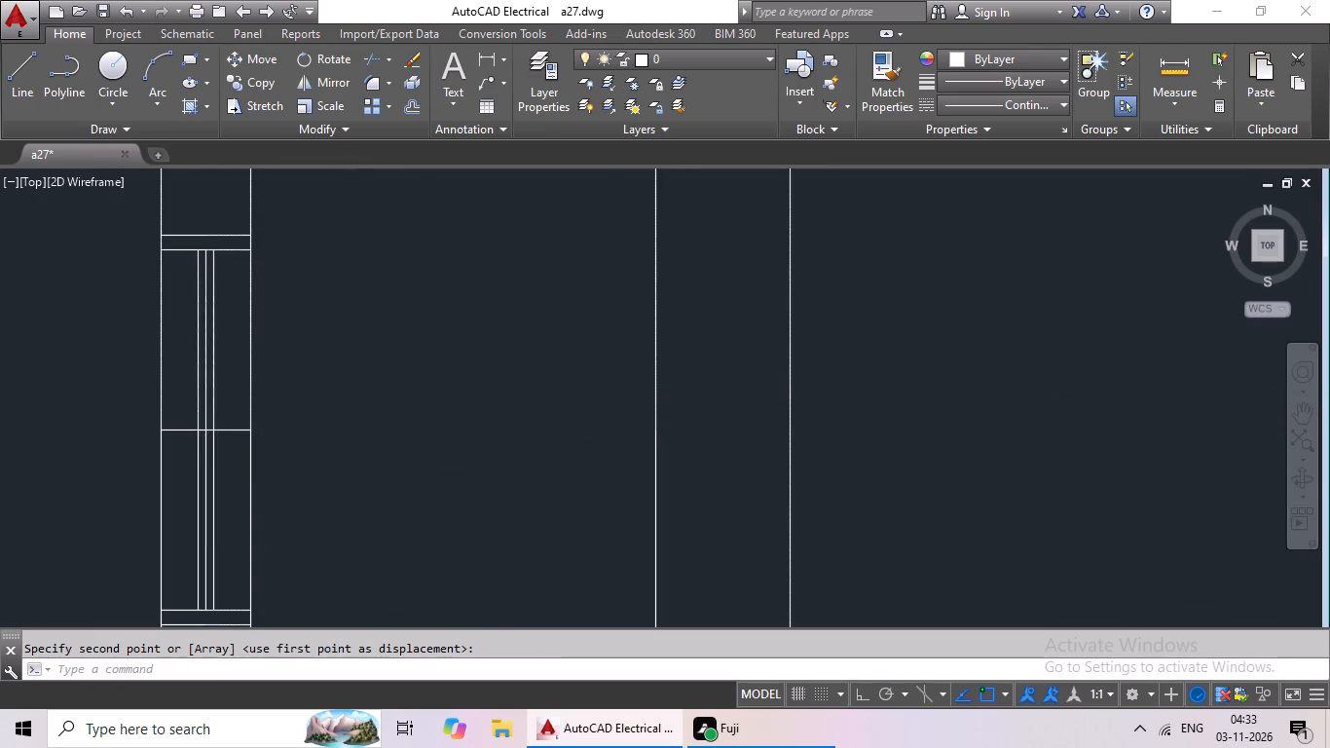
{"action": "scroll", "coordinate": [351, 385], "scroll_direction": "down", "scroll_amount": 2}
{"action": "scroll", "coordinate": [500, 400], "scroll_direction": "down", "scroll_amount": 3}
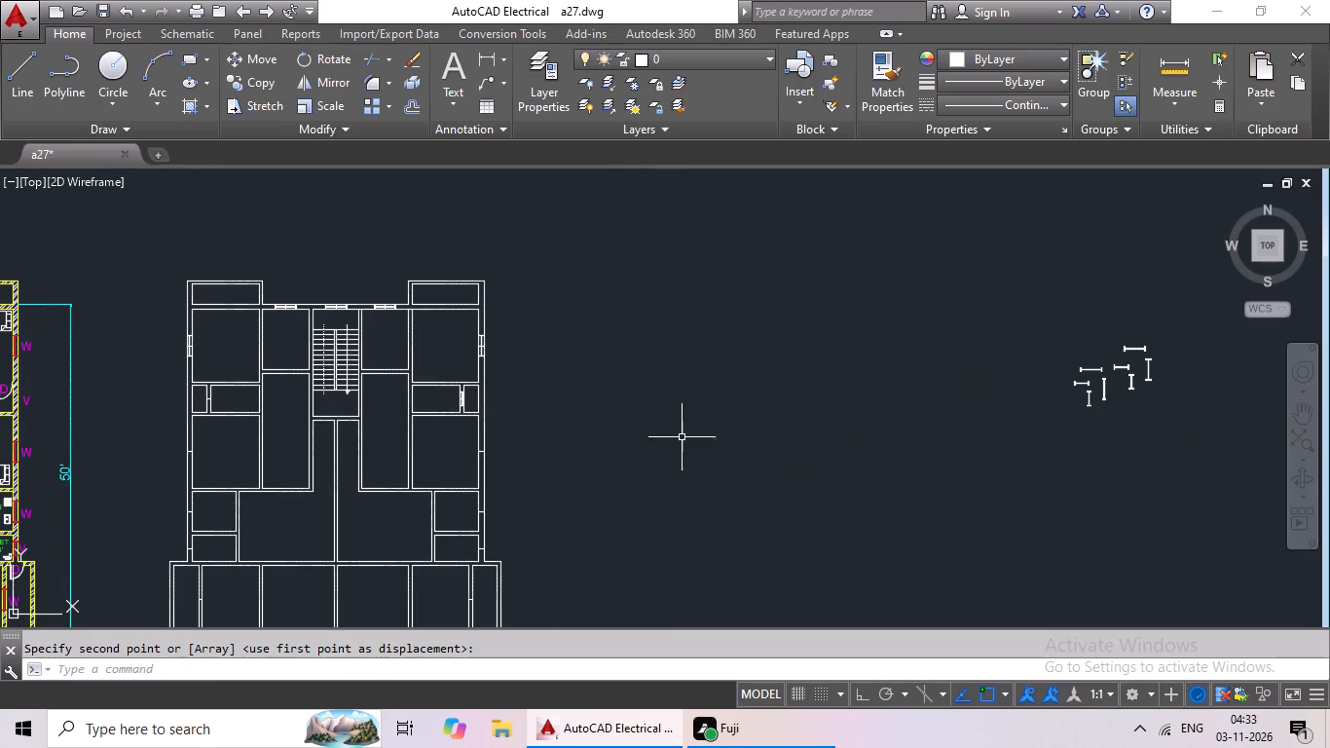
{"action": "middle_click_drag", "start_coordinate": [702, 429], "coordinate": [340, 413]}
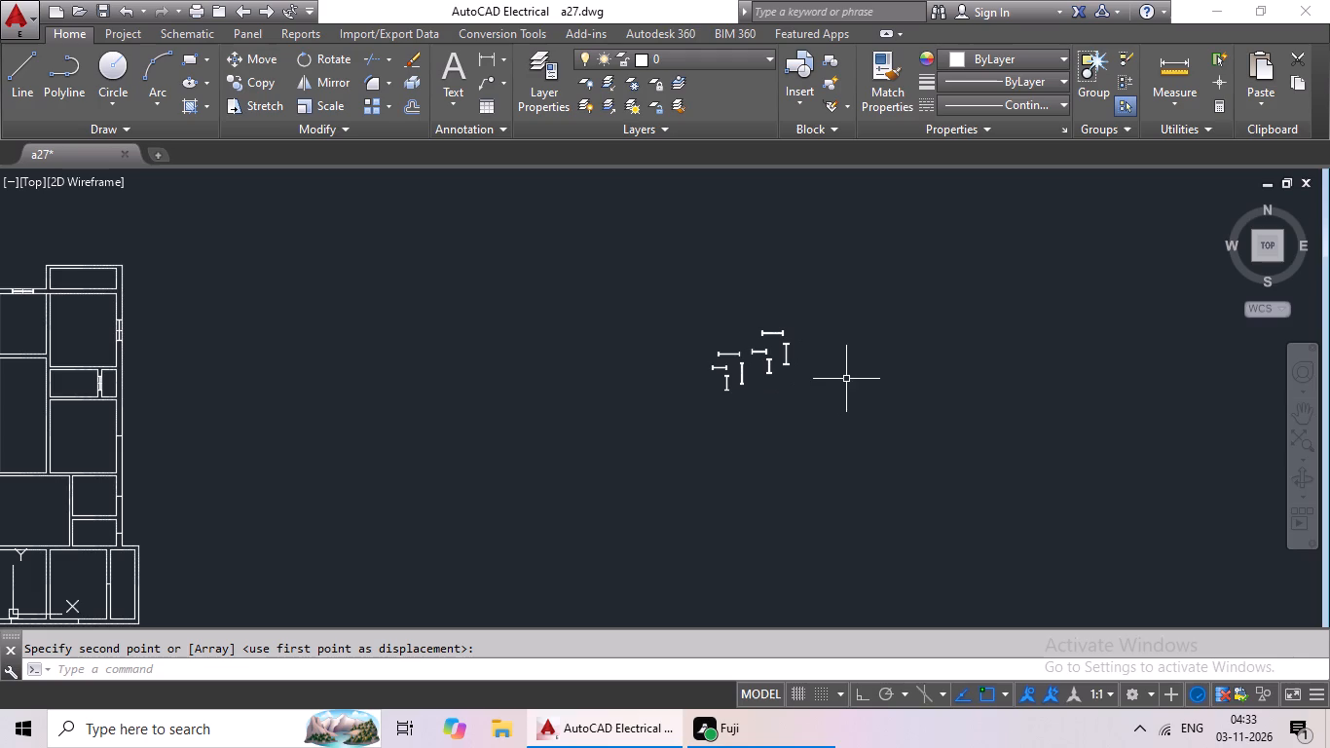
{"action": "middle_click_drag", "start_coordinate": [840, 371], "coordinate": [687, 367]}
{"action": "scroll", "coordinate": [614, 339], "scroll_direction": "up", "scroll_amount": 3}
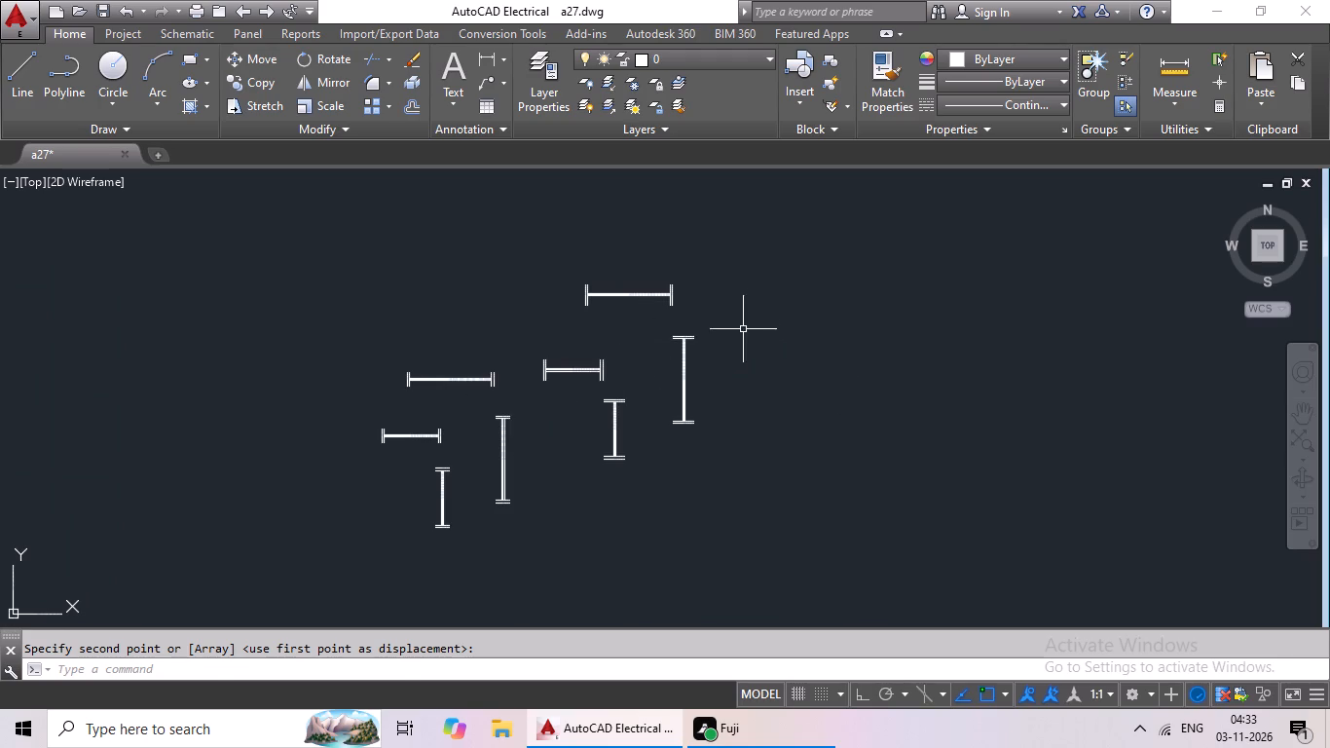
{"action": "left_click_drag", "start_coordinate": [744, 320], "coordinate": [726, 445]}
{"action": "left_click", "coordinate": [267, 85]}
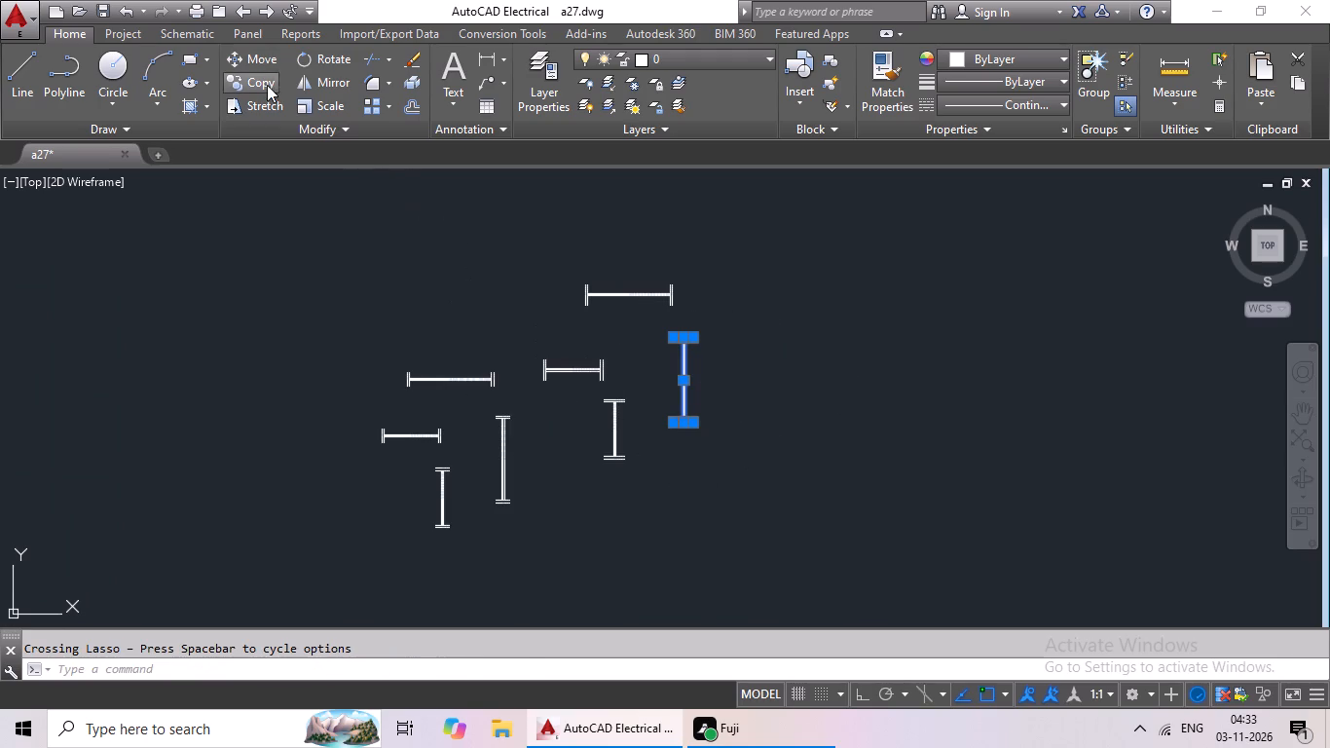
{"action": "scroll", "coordinate": [787, 429], "scroll_direction": "up", "scroll_amount": 2}
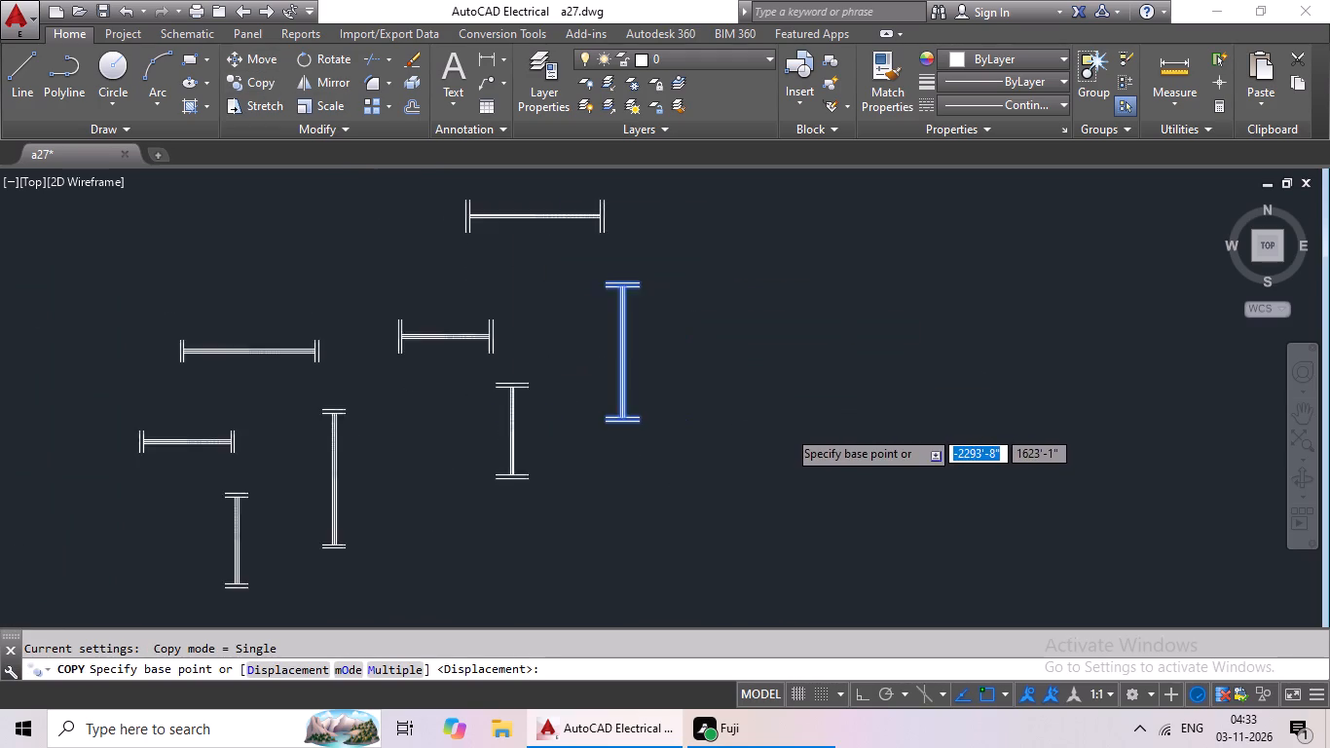
{"action": "scroll", "coordinate": [532, 309], "scroll_direction": "up", "scroll_amount": 2}
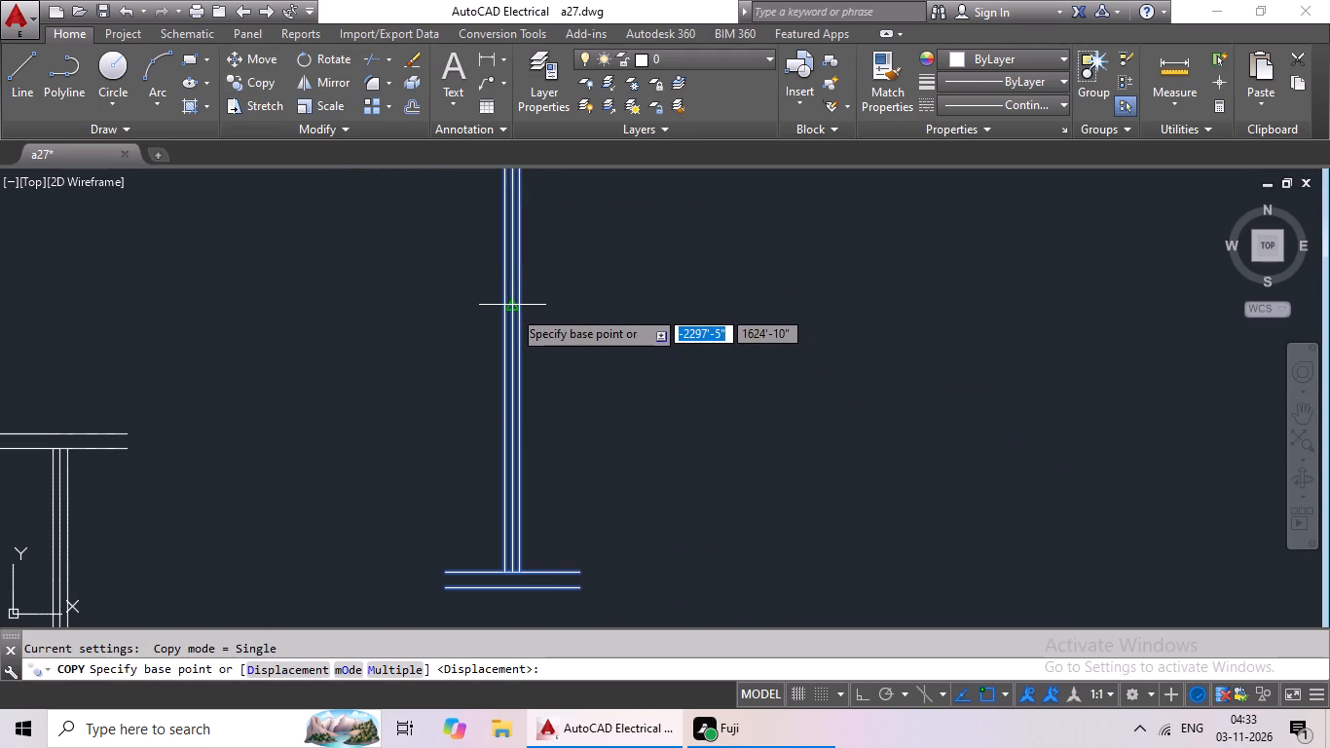
{"action": "left_click", "coordinate": [512, 309]}
{"action": "scroll", "coordinate": [385, 378], "scroll_direction": "down", "scroll_amount": 3}
{"action": "middle_click_drag", "start_coordinate": [383, 381], "coordinate": [488, 277]}
{"action": "scroll", "coordinate": [306, 385], "scroll_direction": "down", "scroll_amount": 1}
{"action": "middle_click_drag", "start_coordinate": [304, 385], "coordinate": [540, 245]}
{"action": "scroll", "coordinate": [151, 375], "scroll_direction": "down", "scroll_amount": 2}
{"action": "middle_click_drag", "start_coordinate": [117, 416], "coordinate": [142, 407]}
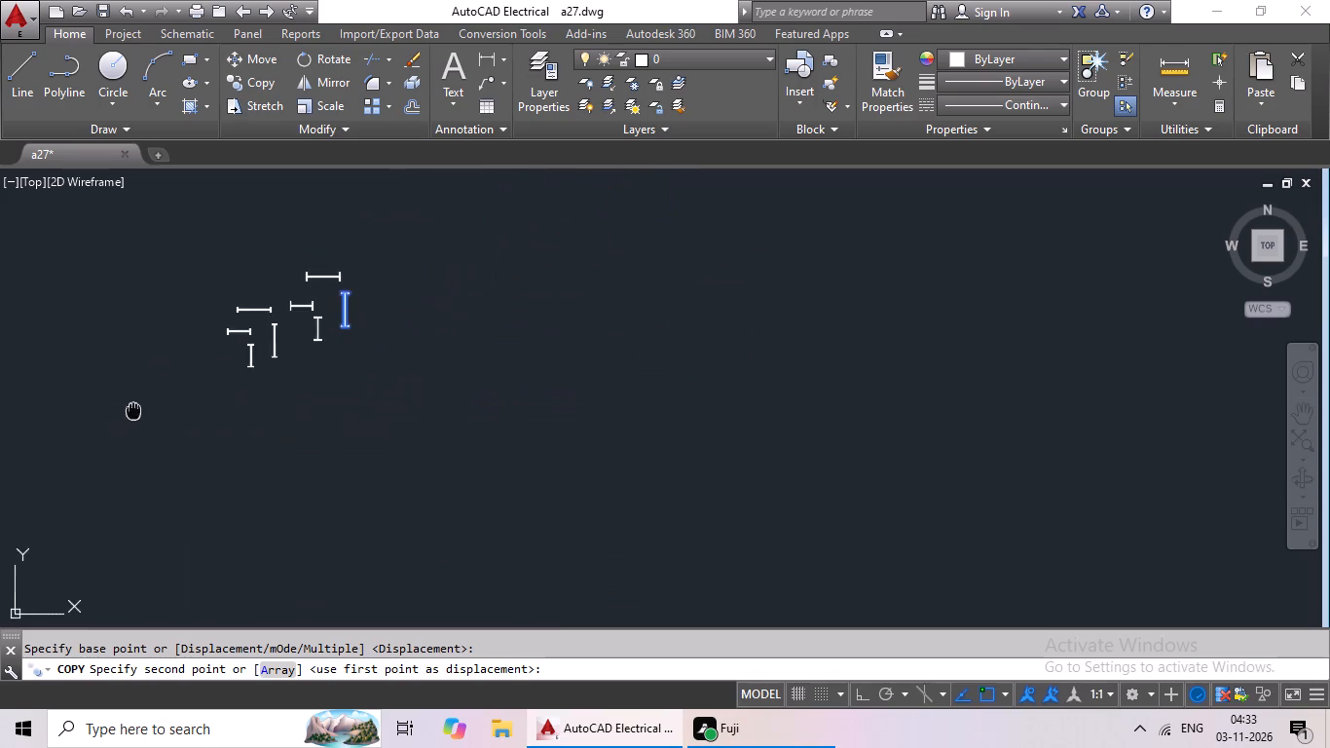
{"action": "middle_click_drag", "start_coordinate": [142, 407], "coordinate": [459, 280]}
{"action": "scroll", "coordinate": [170, 397], "scroll_direction": "down", "scroll_amount": 1}
{"action": "middle_click_drag", "start_coordinate": [129, 442], "coordinate": [555, 303]}
{"action": "scroll", "coordinate": [421, 359], "scroll_direction": "down", "scroll_amount": 1}
{"action": "scroll", "coordinate": [313, 255], "scroll_direction": "up", "scroll_amount": 5}
{"action": "left_click", "coordinate": [350, 312]}
Copy the narrower vertical 2' window symbol by its centre to the midpoint mark in the partition between the two small left-side rooms.
{"action": "scroll", "coordinate": [438, 304], "scroll_direction": "down", "scroll_amount": 4}
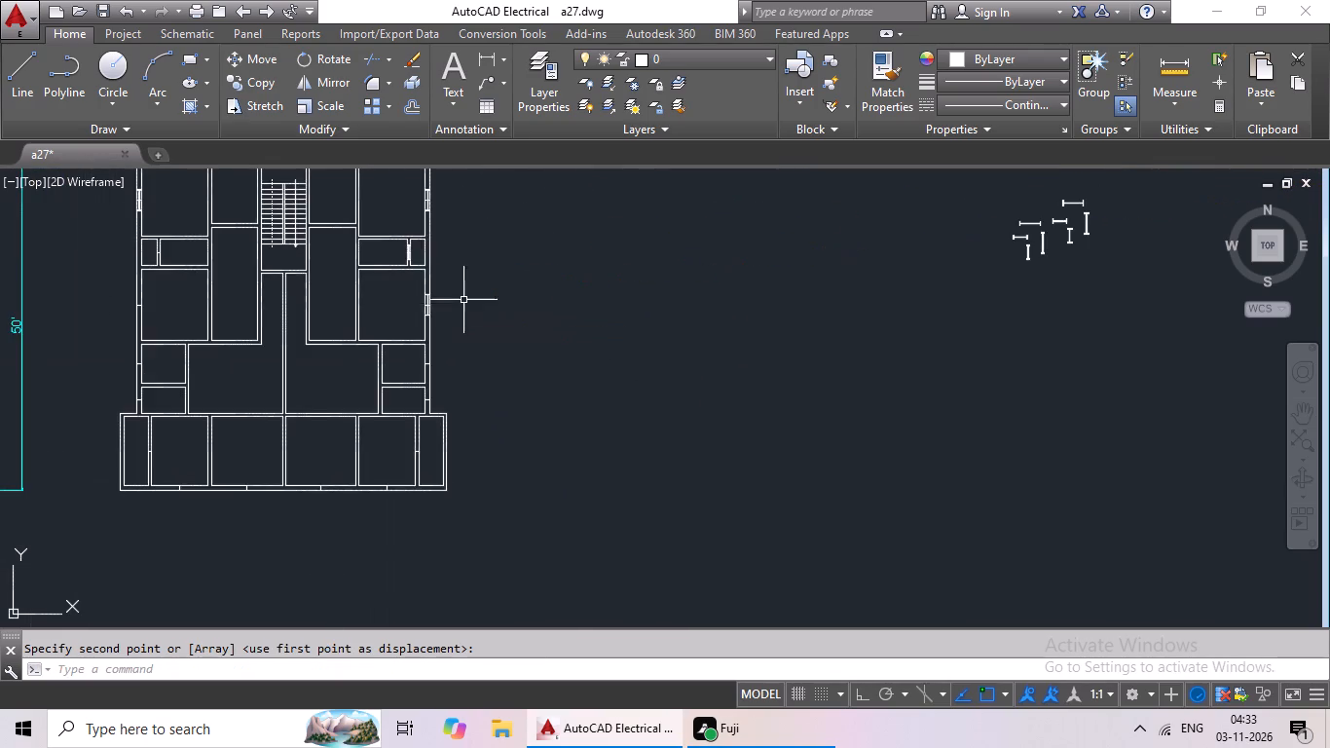
{"action": "middle_click_drag", "start_coordinate": [465, 299], "coordinate": [504, 390]}
{"action": "middle_click_drag", "start_coordinate": [610, 358], "coordinate": [526, 358]}
{"action": "middle_click_drag", "start_coordinate": [638, 365], "coordinate": [473, 371]}
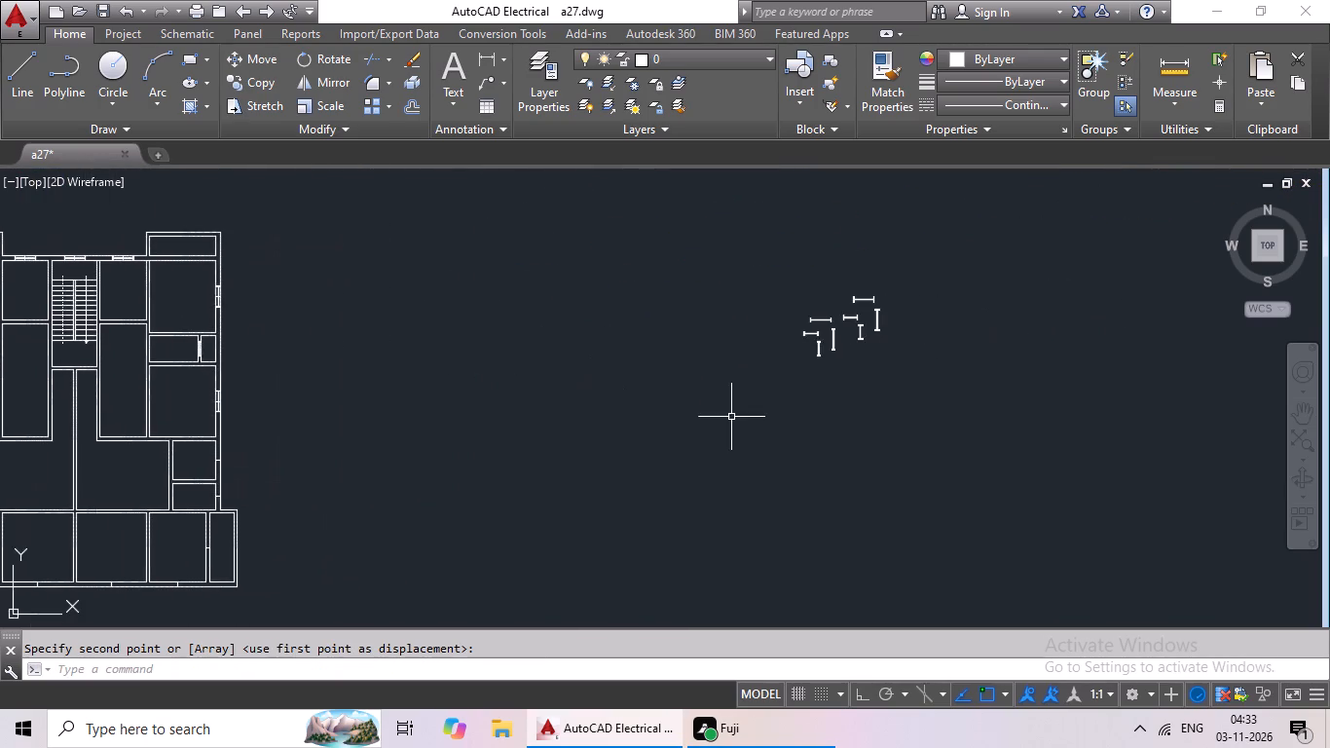
{"action": "middle_click_drag", "start_coordinate": [735, 417], "coordinate": [618, 442]}
{"action": "scroll", "coordinate": [713, 382], "scroll_direction": "up", "scroll_amount": 4}
{"action": "left_click_drag", "start_coordinate": [653, 265], "coordinate": [607, 402]}
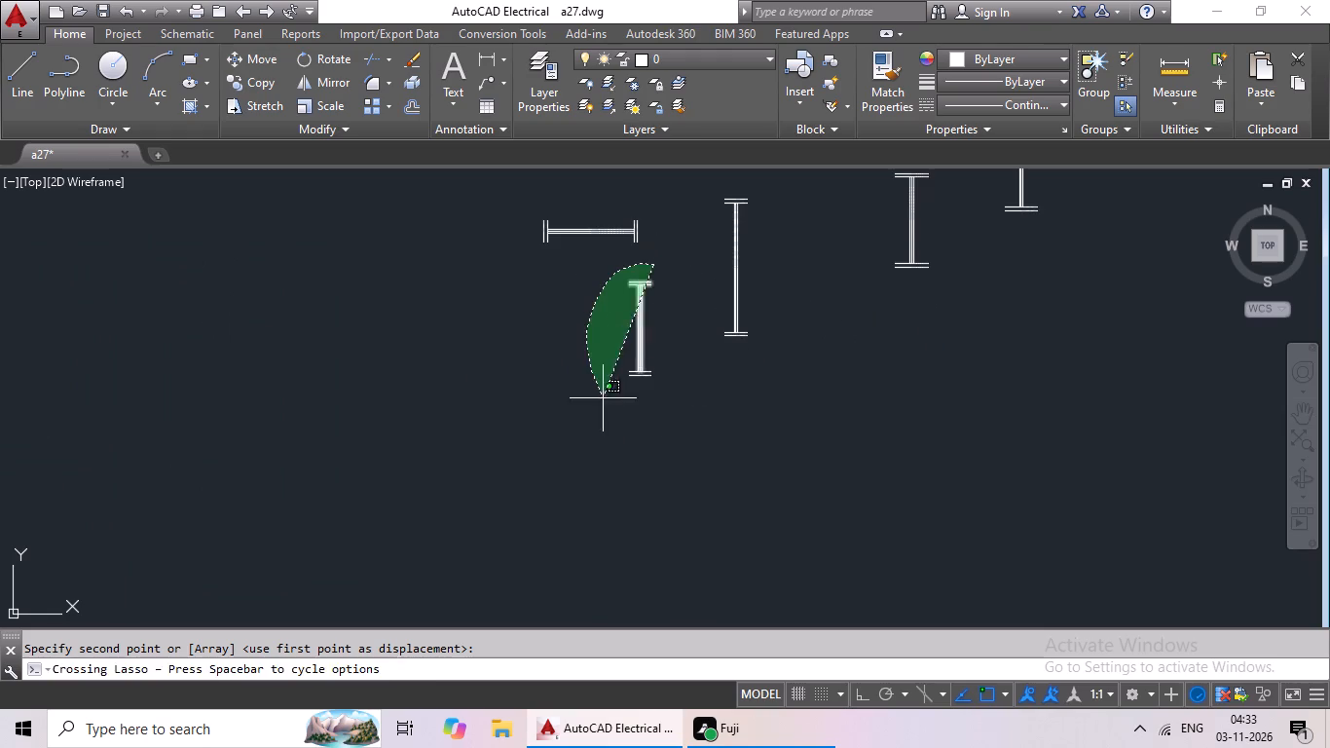
{"action": "left_click_drag", "start_coordinate": [607, 402], "coordinate": [679, 396]}
{"action": "left_click_drag", "start_coordinate": [249, 82], "coordinate": [257, 93]}
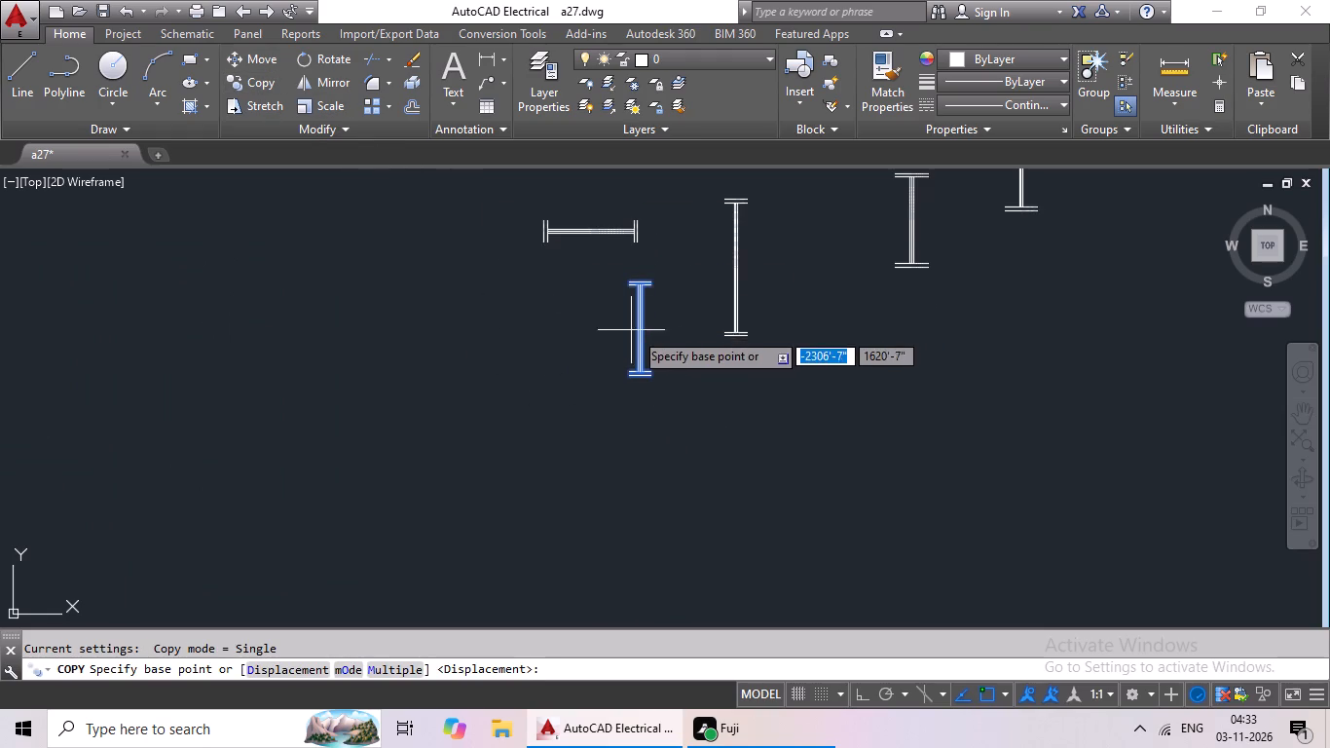
{"action": "scroll", "coordinate": [644, 330], "scroll_direction": "up", "scroll_amount": 3}
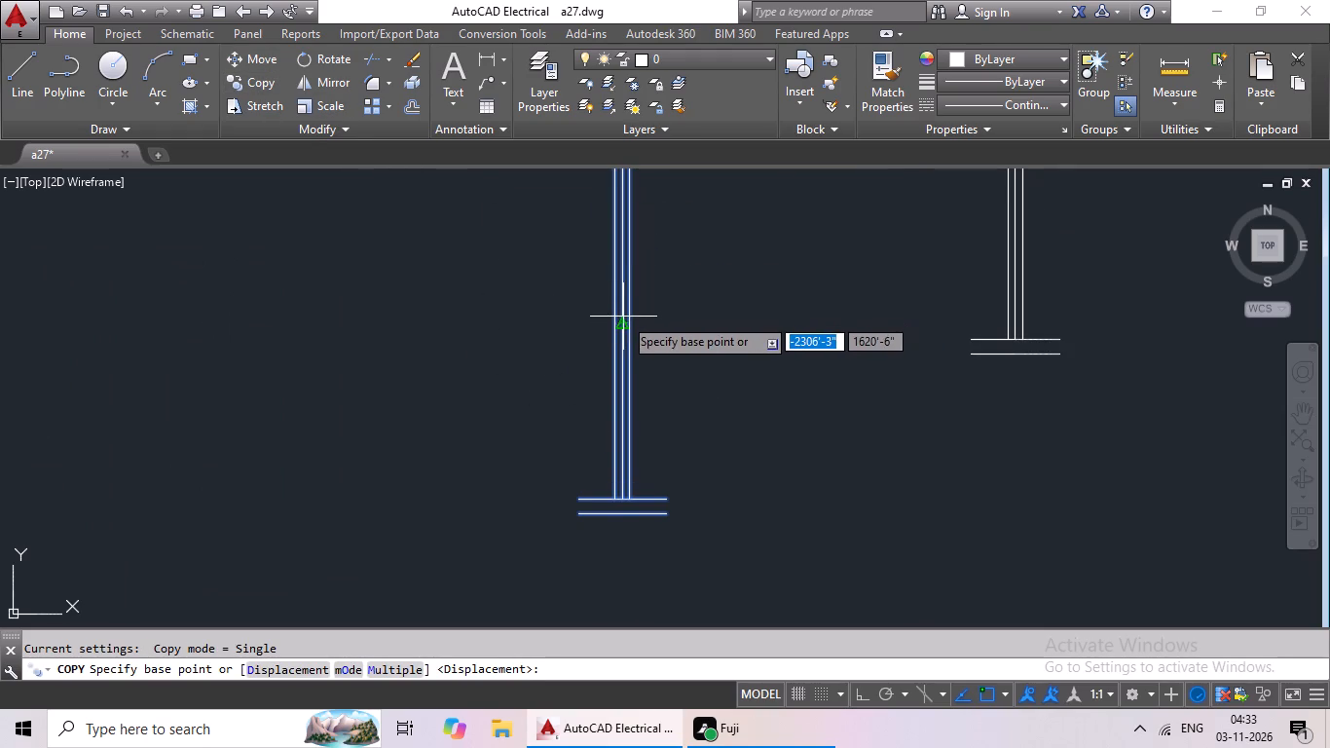
{"action": "left_click", "coordinate": [625, 330]}
{"action": "scroll", "coordinate": [461, 350], "scroll_direction": "down", "scroll_amount": 4}
{"action": "middle_click_drag", "start_coordinate": [437, 363], "coordinate": [499, 349]}
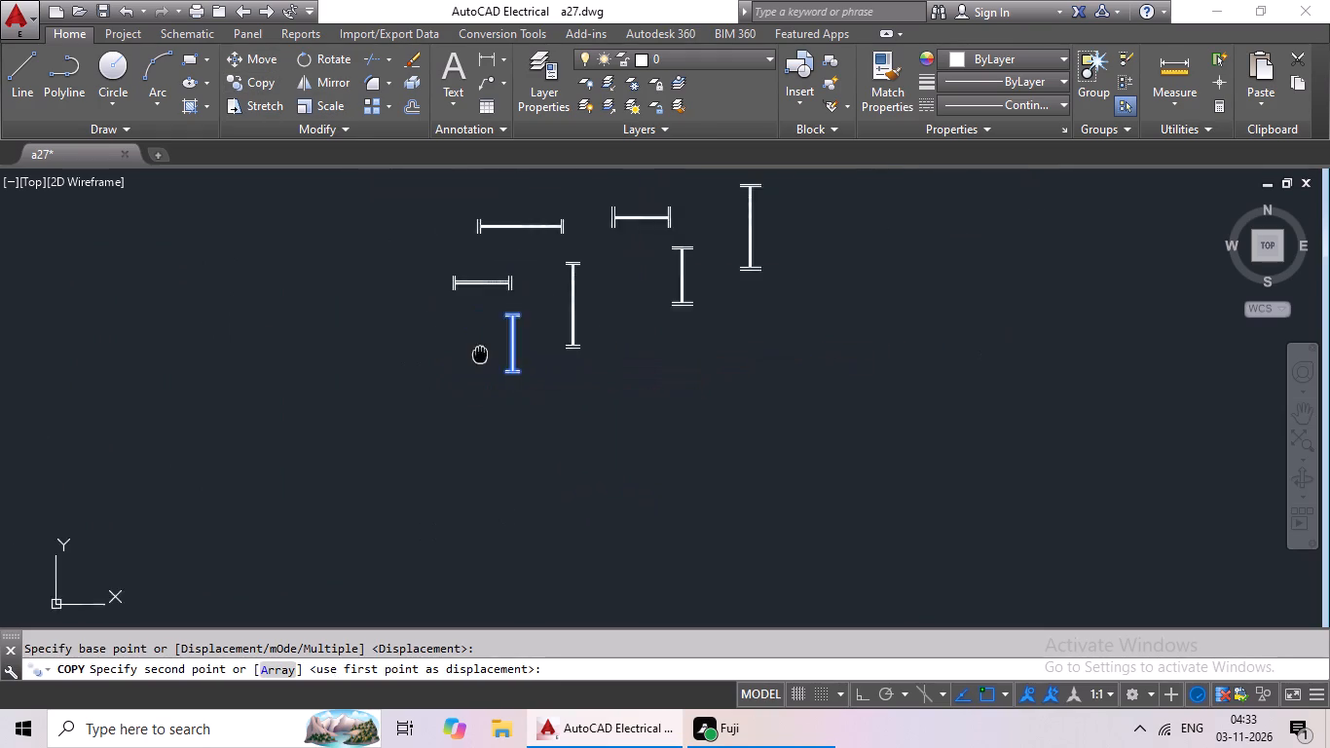
{"action": "middle_click_drag", "start_coordinate": [499, 349], "coordinate": [613, 327]}
{"action": "scroll", "coordinate": [629, 321], "scroll_direction": "down", "scroll_amount": 2}
{"action": "middle_click_drag", "start_coordinate": [560, 341], "coordinate": [737, 324]}
{"action": "scroll", "coordinate": [467, 355], "scroll_direction": "down", "scroll_amount": 1}
{"action": "middle_click_drag", "start_coordinate": [465, 355], "coordinate": [717, 338]}
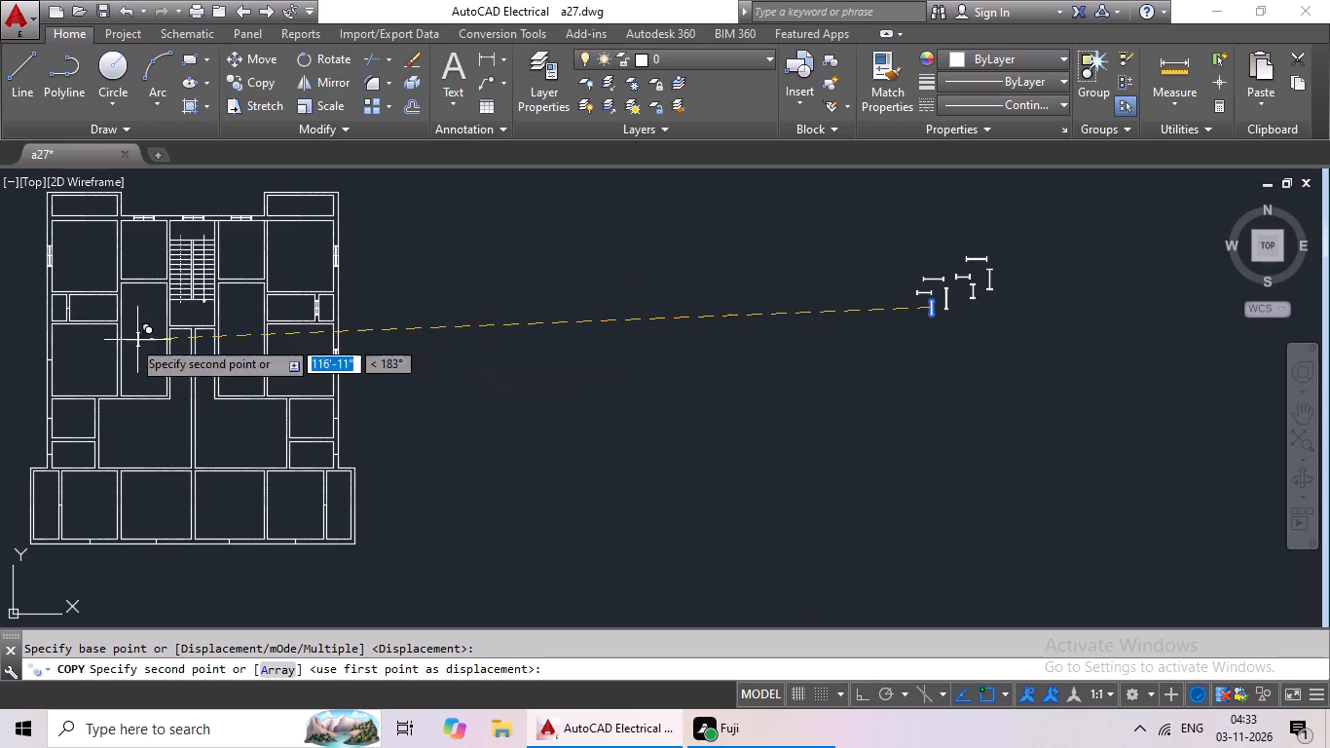
{"action": "middle_click_drag", "start_coordinate": [63, 341], "coordinate": [280, 426]}
{"action": "scroll", "coordinate": [282, 398], "scroll_direction": "up", "scroll_amount": 4}
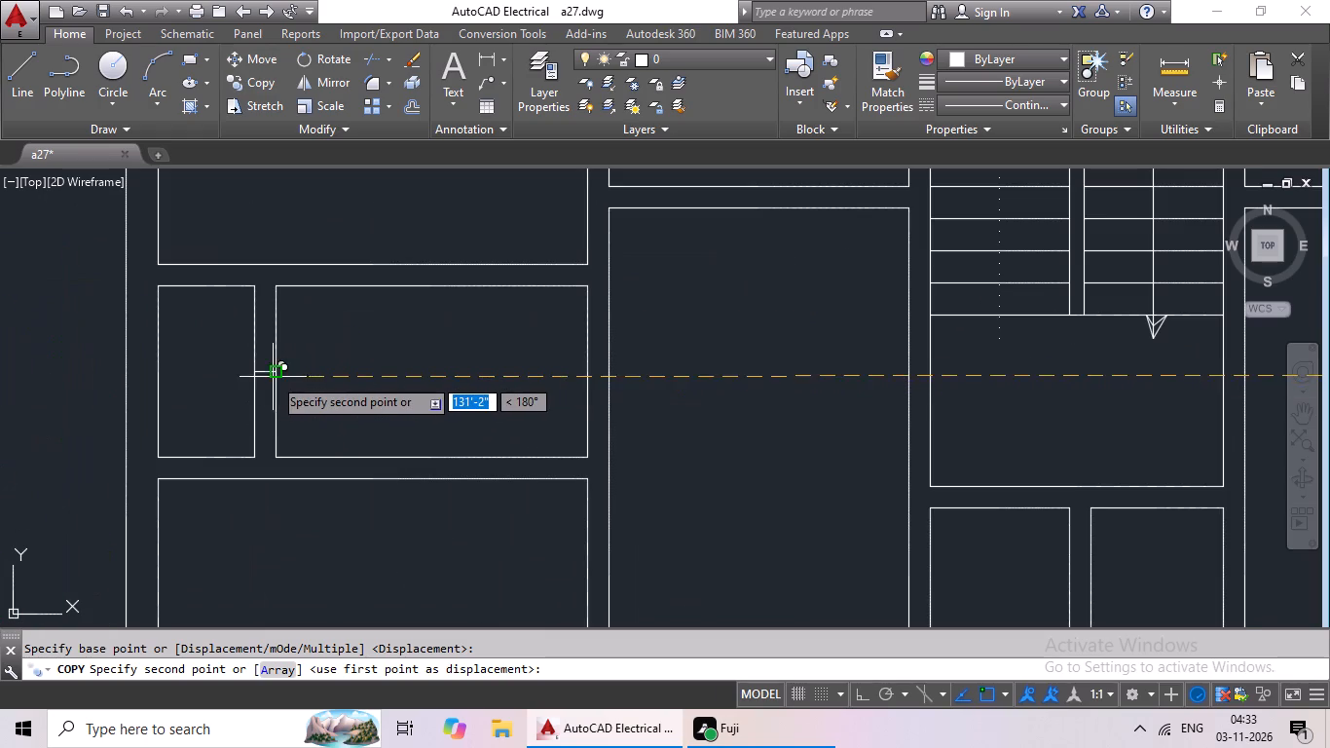
{"action": "left_click", "coordinate": [262, 374]}
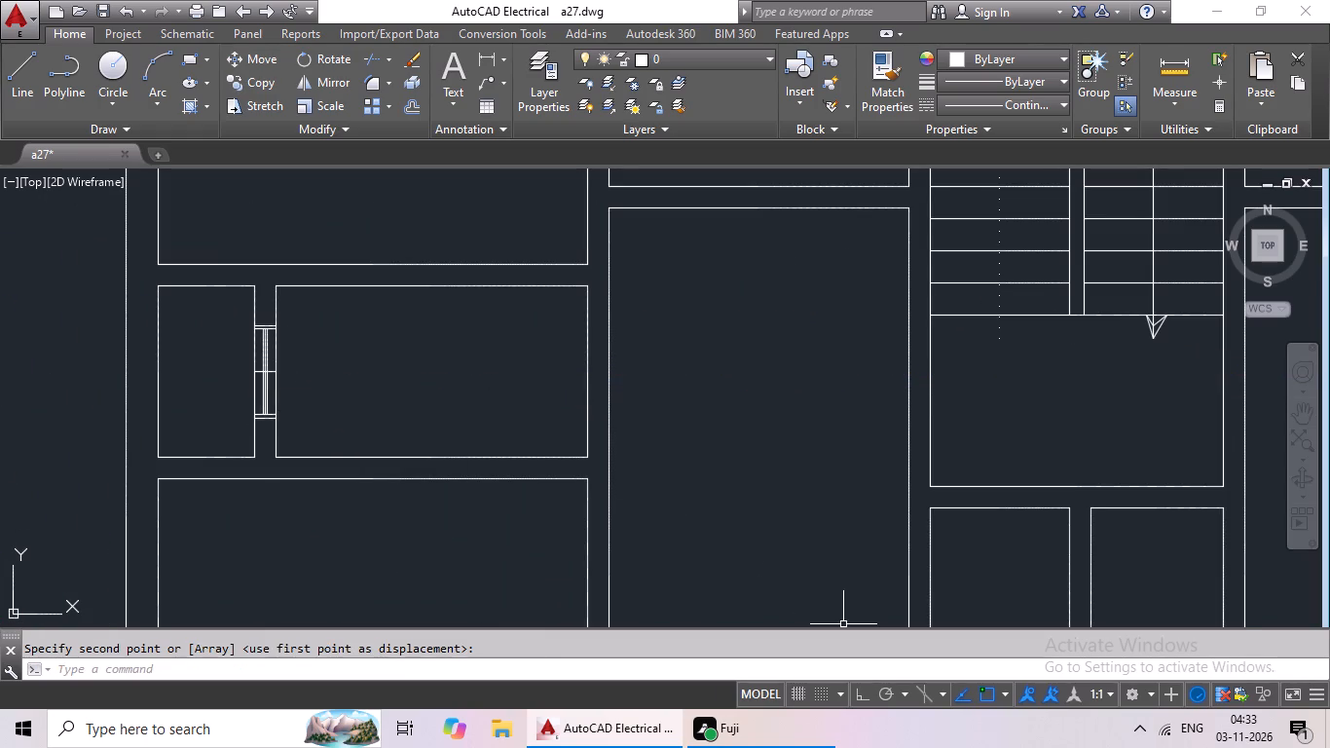
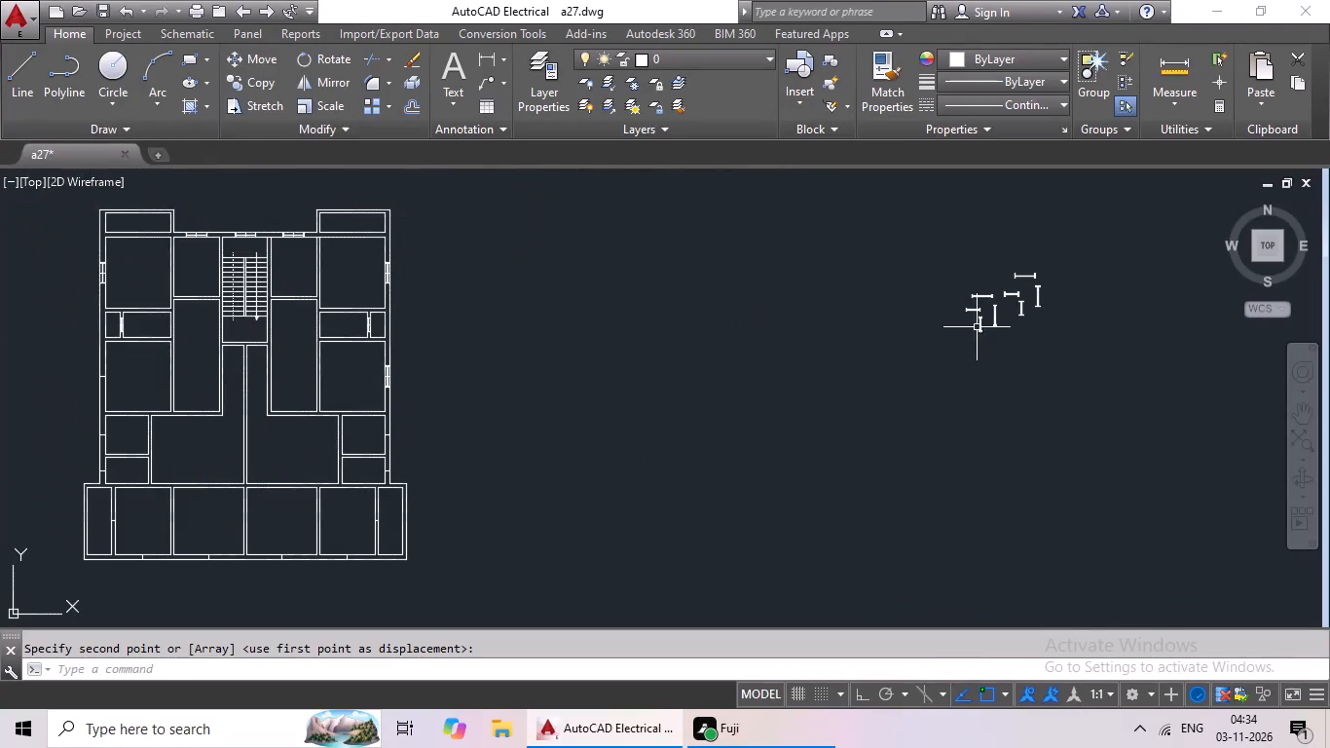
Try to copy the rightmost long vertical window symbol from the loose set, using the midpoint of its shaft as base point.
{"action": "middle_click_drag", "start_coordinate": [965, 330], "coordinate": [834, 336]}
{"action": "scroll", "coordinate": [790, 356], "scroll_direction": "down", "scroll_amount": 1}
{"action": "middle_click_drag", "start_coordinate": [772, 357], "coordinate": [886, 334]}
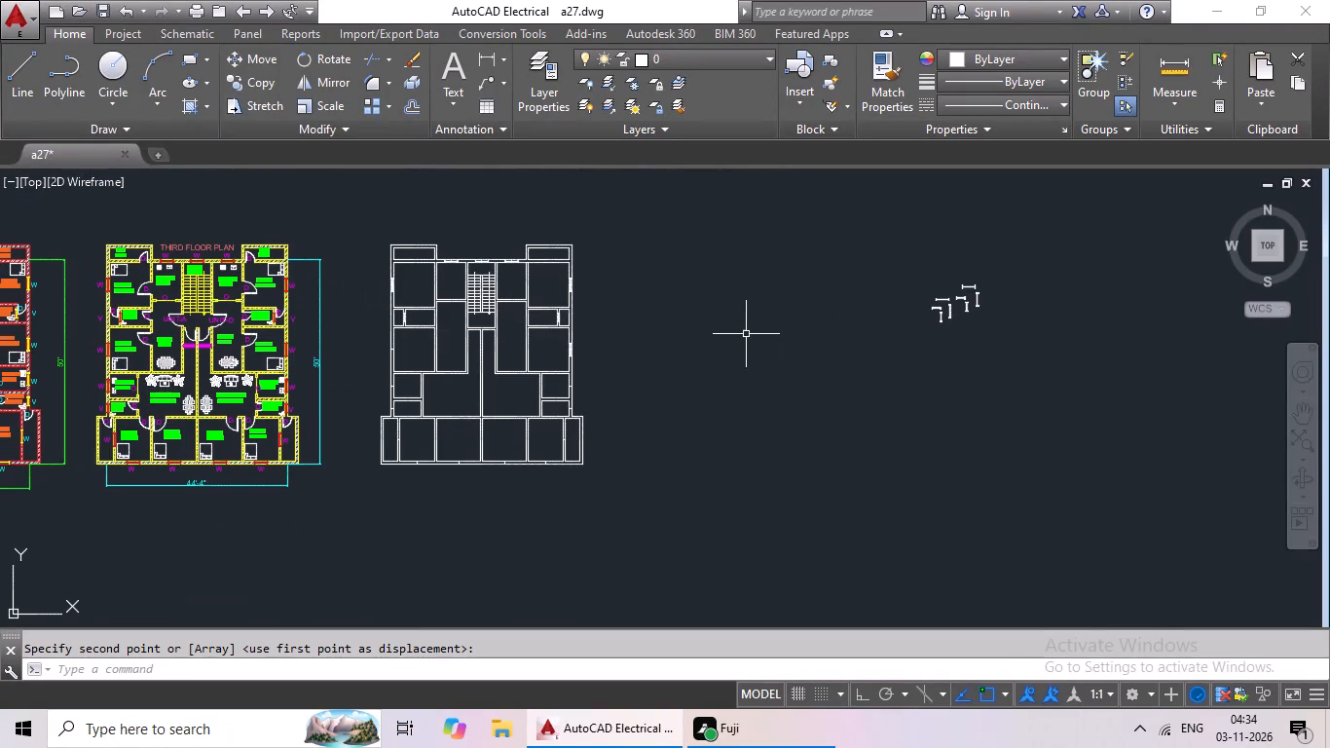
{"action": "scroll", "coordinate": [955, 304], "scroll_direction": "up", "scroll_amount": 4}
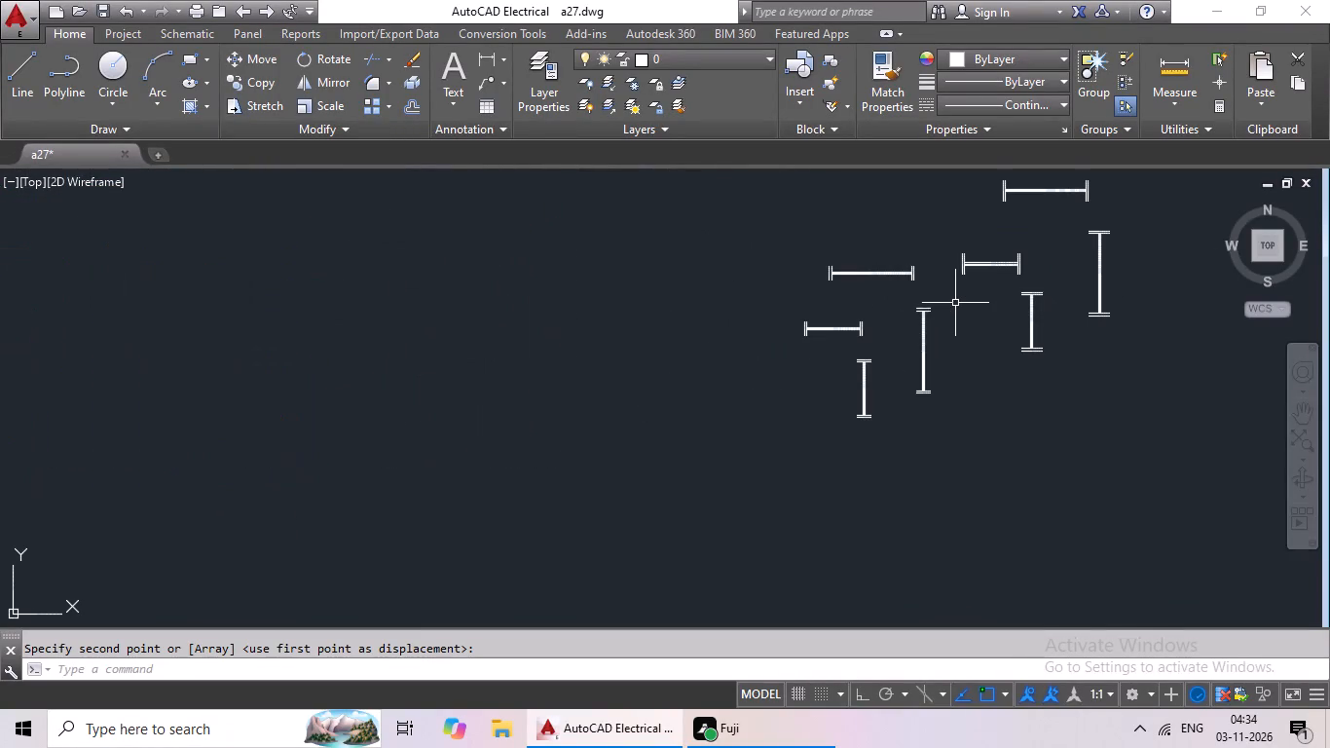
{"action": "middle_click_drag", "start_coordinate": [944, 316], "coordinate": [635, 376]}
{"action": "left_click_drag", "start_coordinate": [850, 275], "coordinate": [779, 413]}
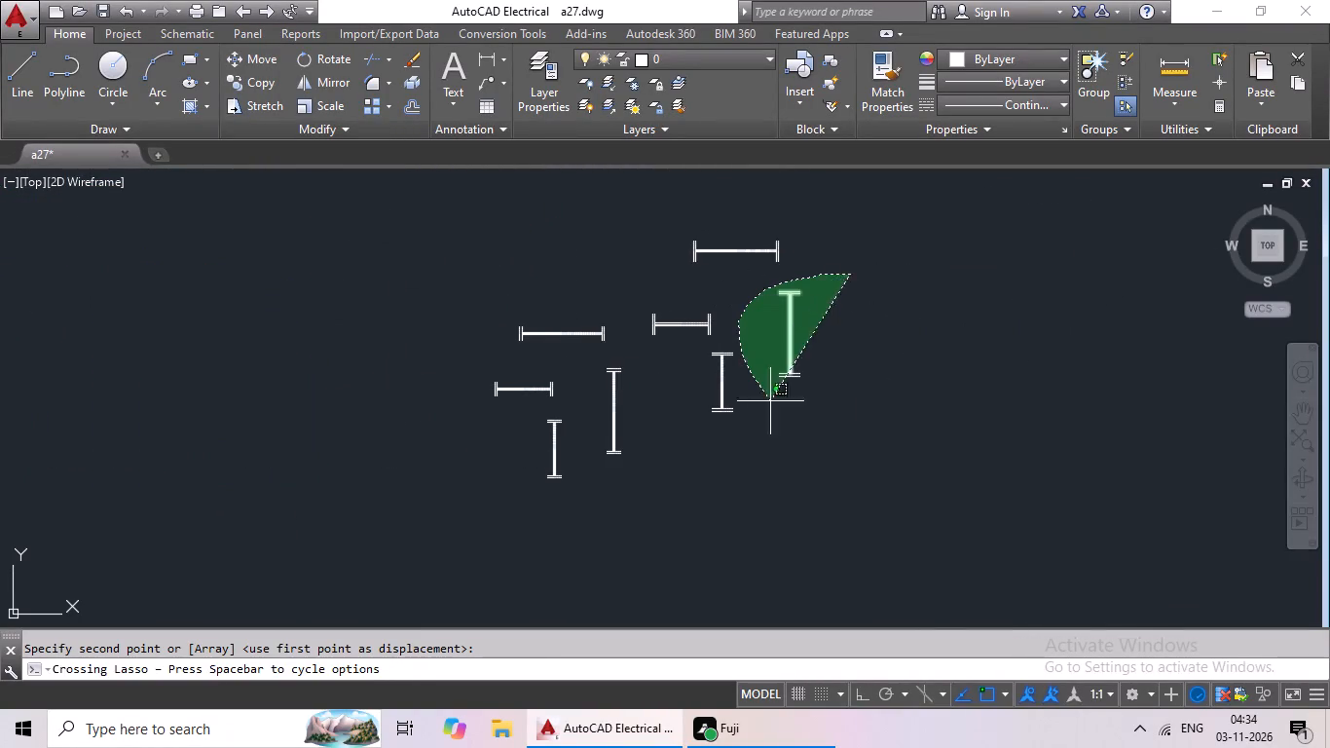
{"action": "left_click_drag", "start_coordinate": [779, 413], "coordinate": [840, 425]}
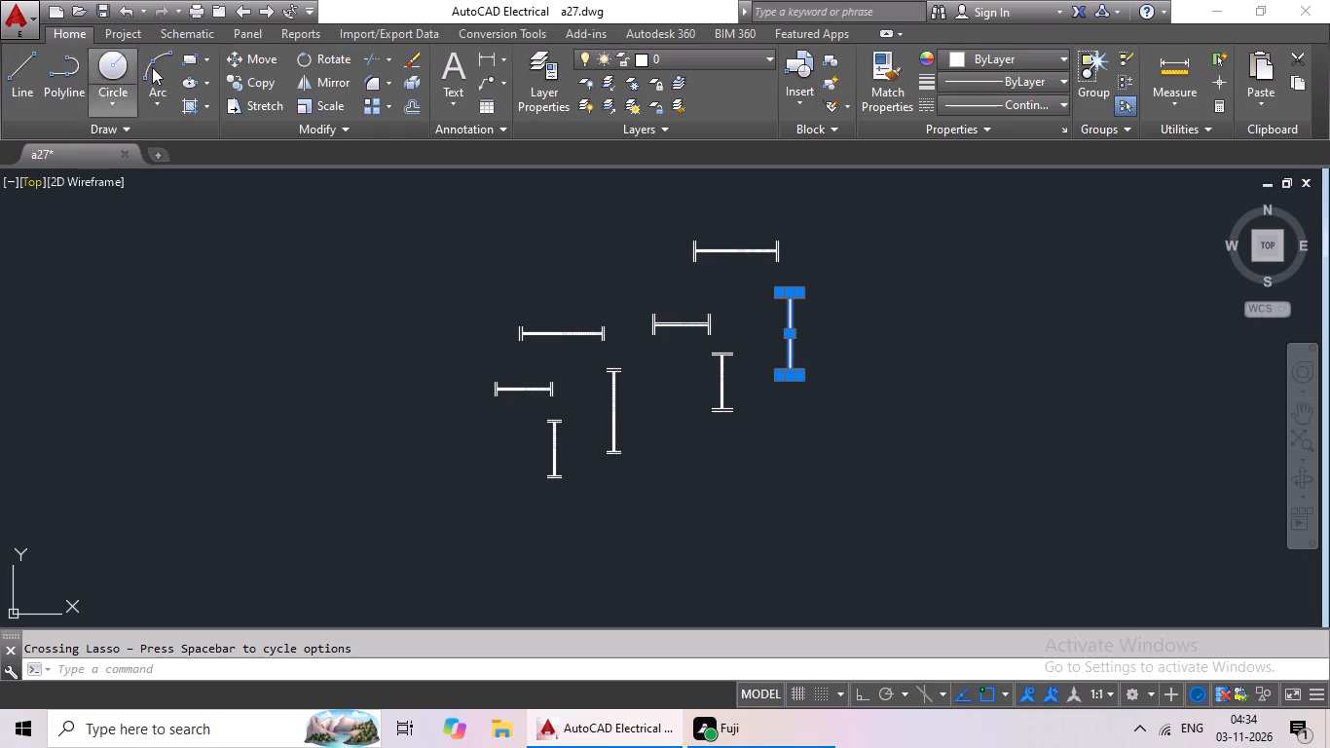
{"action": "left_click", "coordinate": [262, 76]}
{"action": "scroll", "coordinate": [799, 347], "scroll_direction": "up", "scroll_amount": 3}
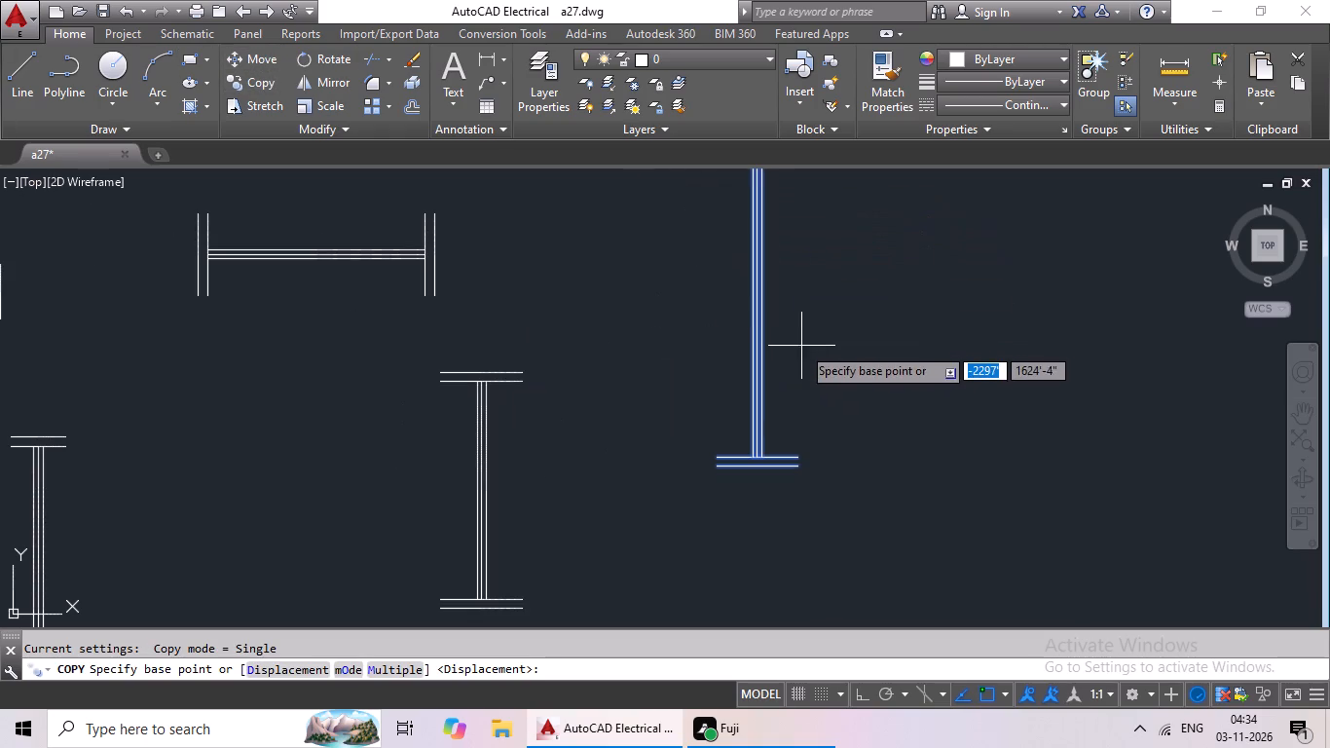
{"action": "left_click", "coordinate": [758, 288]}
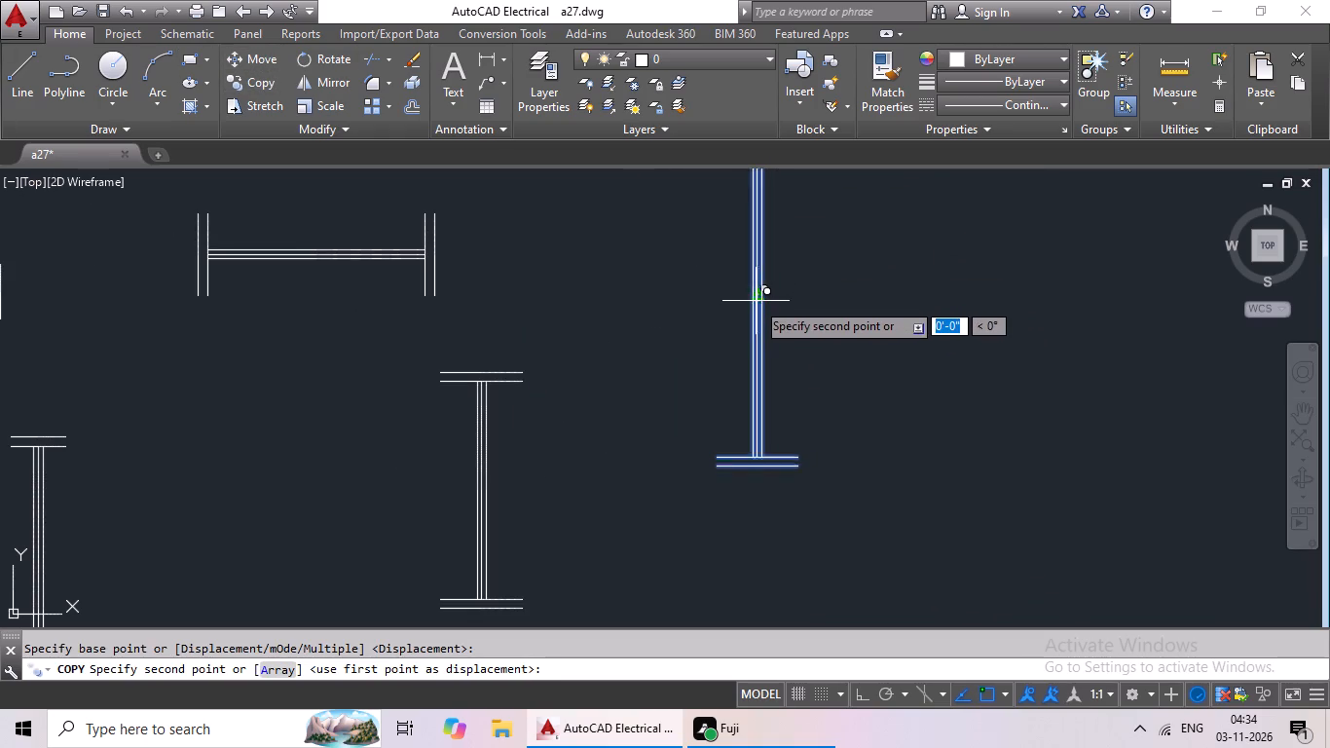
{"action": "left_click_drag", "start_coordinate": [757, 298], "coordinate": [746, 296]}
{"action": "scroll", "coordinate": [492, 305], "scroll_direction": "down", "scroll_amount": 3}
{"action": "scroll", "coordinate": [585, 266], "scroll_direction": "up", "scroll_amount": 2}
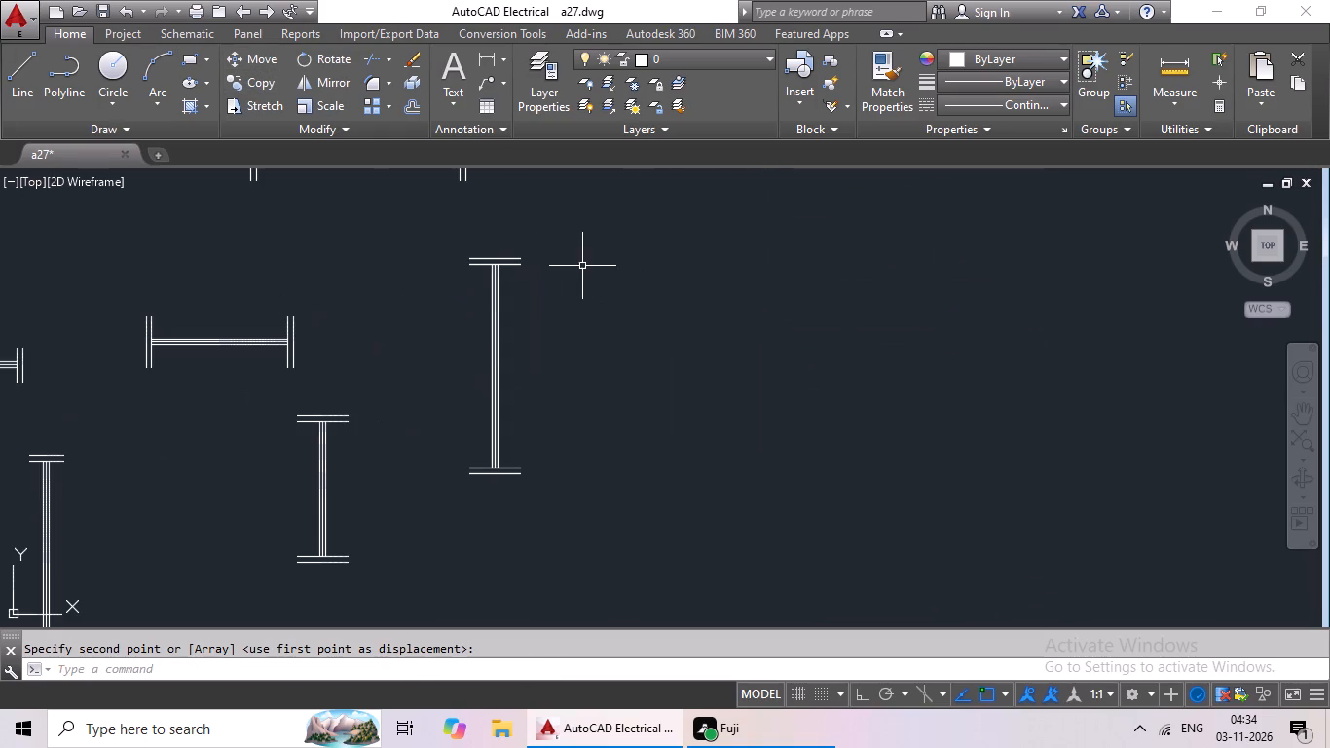
Copy the rightmost long vertical window symbol onto the unfinished plan's west outer wall, at the mark beside the lower of its two large rooms.
{"action": "left_click_drag", "start_coordinate": [583, 233], "coordinate": [641, 524]}
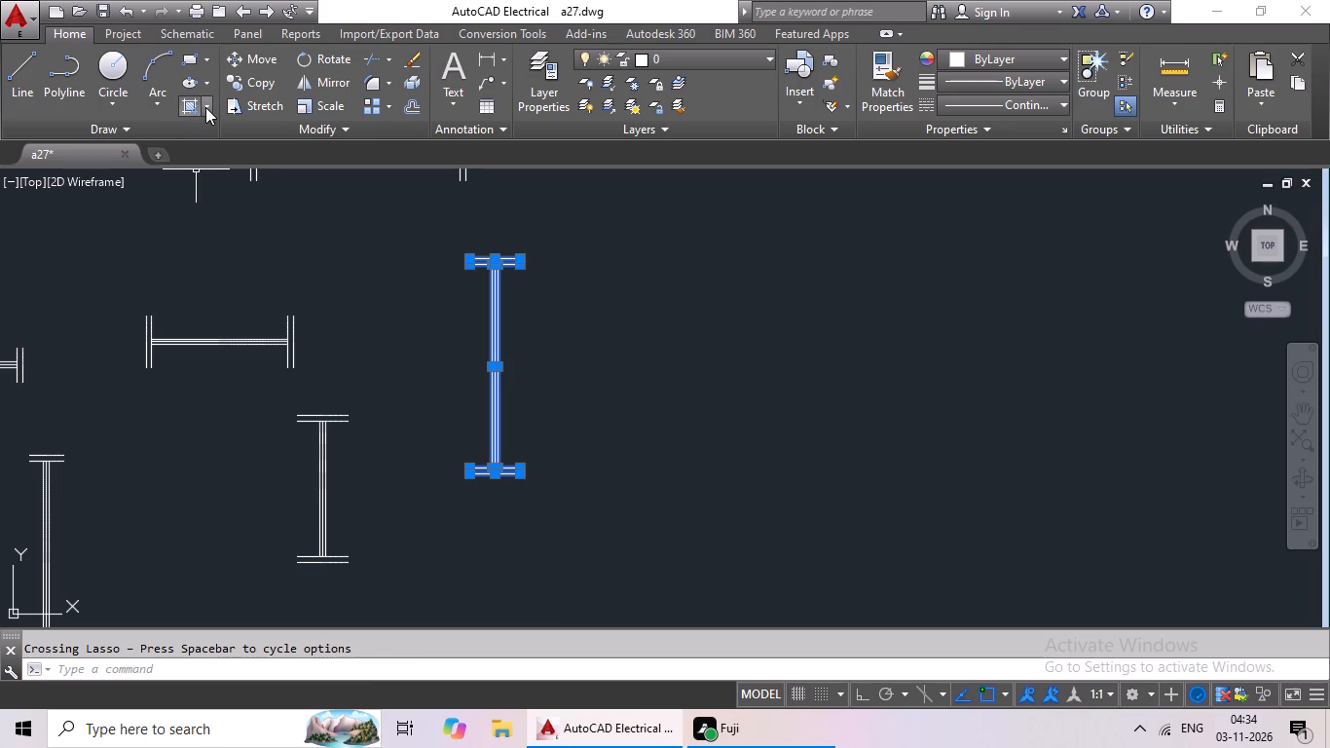
{"action": "left_click", "coordinate": [247, 75]}
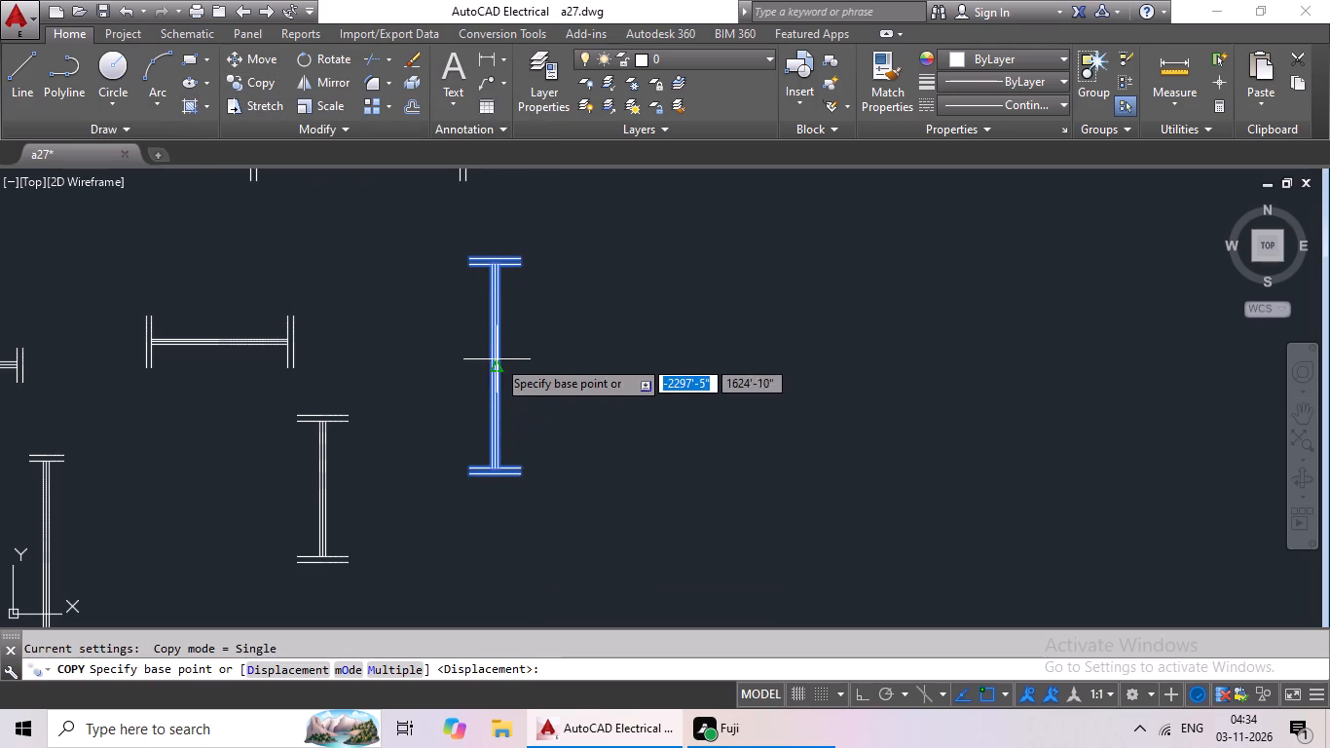
{"action": "scroll", "coordinate": [499, 350], "scroll_direction": "up", "scroll_amount": 2}
{"action": "left_click_drag", "start_coordinate": [487, 393], "coordinate": [474, 390]}
{"action": "scroll", "coordinate": [275, 378], "scroll_direction": "down", "scroll_amount": 3}
{"action": "middle_click_drag", "start_coordinate": [273, 380], "coordinate": [579, 304]}
{"action": "scroll", "coordinate": [162, 380], "scroll_direction": "down", "scroll_amount": 1}
{"action": "middle_click_drag", "start_coordinate": [159, 381], "coordinate": [497, 308]}
{"action": "middle_click_drag", "start_coordinate": [157, 366], "coordinate": [536, 364]}
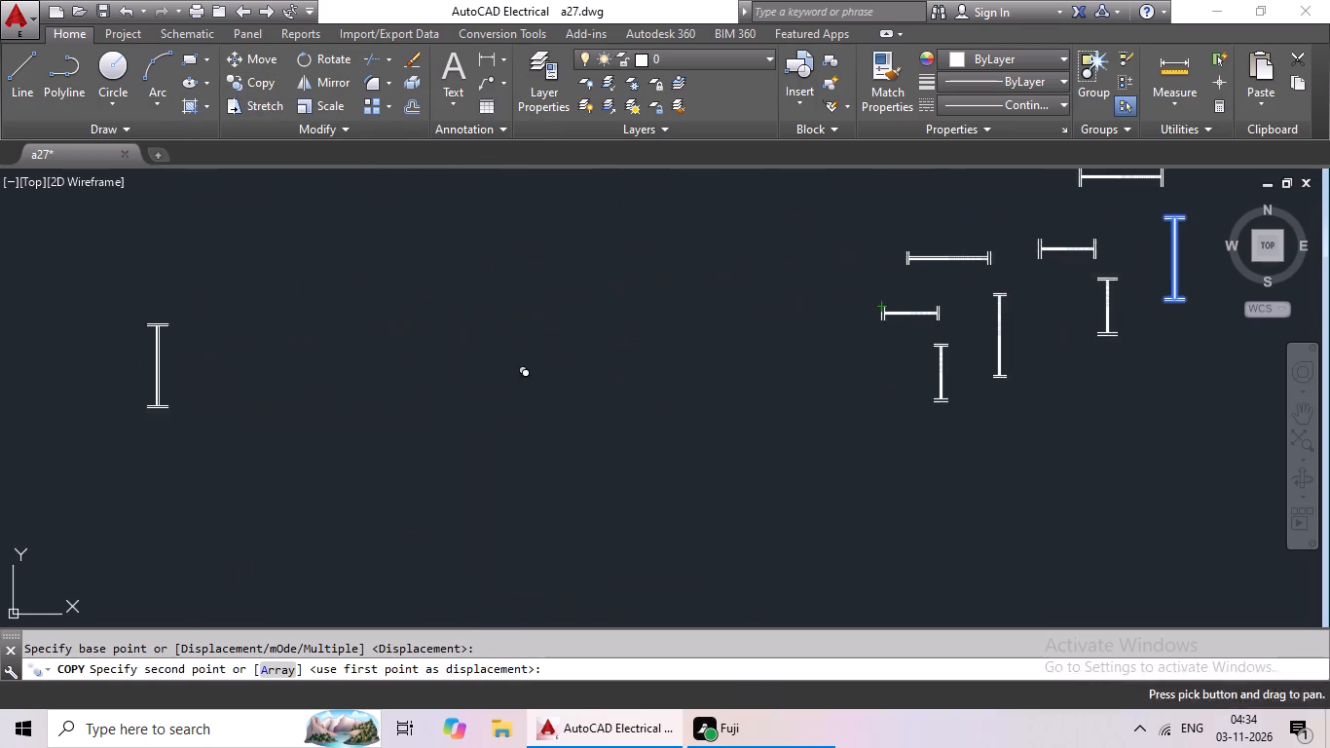
{"action": "middle_click_drag", "start_coordinate": [181, 386], "coordinate": [608, 384]}
{"action": "middle_click_drag", "start_coordinate": [178, 386], "coordinate": [605, 369]}
{"action": "scroll", "coordinate": [222, 409], "scroll_direction": "down", "scroll_amount": 1}
{"action": "middle_click_drag", "start_coordinate": [219, 422], "coordinate": [495, 386]}
{"action": "scroll", "coordinate": [315, 414], "scroll_direction": "down", "scroll_amount": 2}
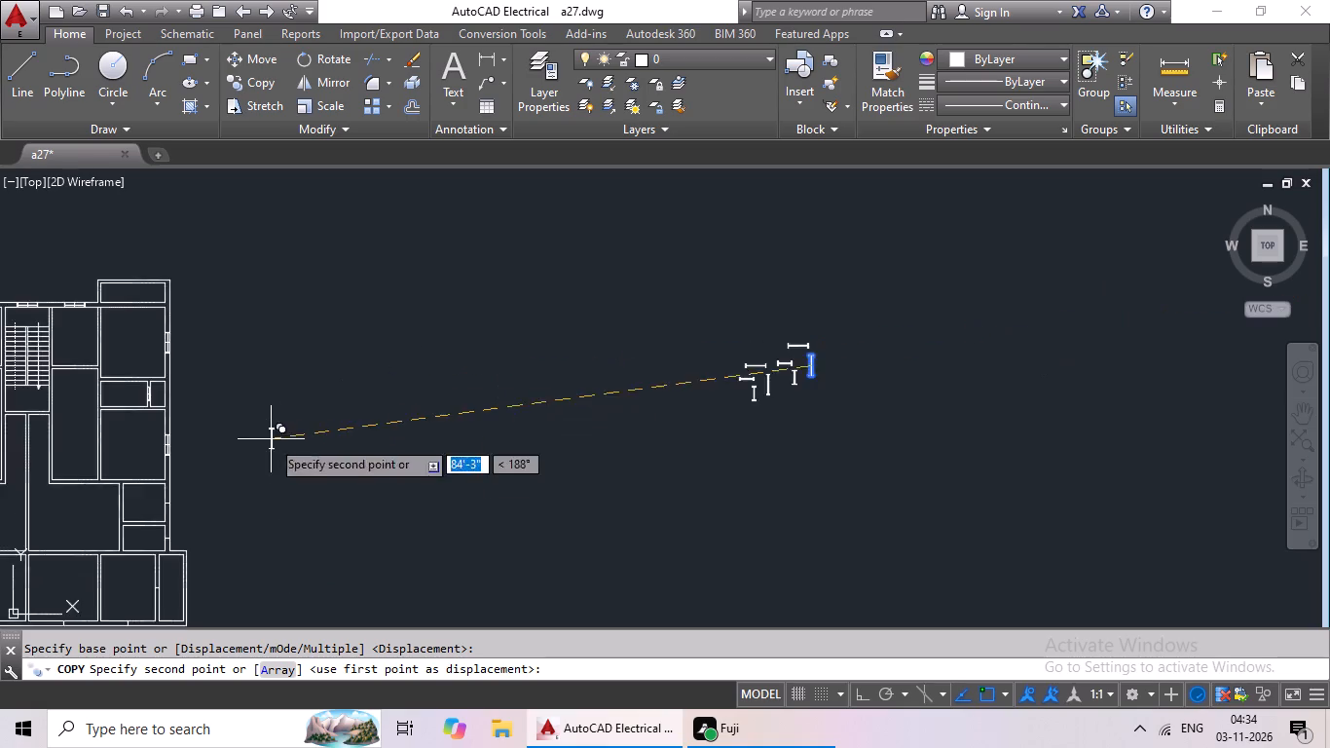
{"action": "middle_click_drag", "start_coordinate": [271, 439], "coordinate": [489, 401]}
{"action": "scroll", "coordinate": [101, 407], "scroll_direction": "up", "scroll_amount": 4}
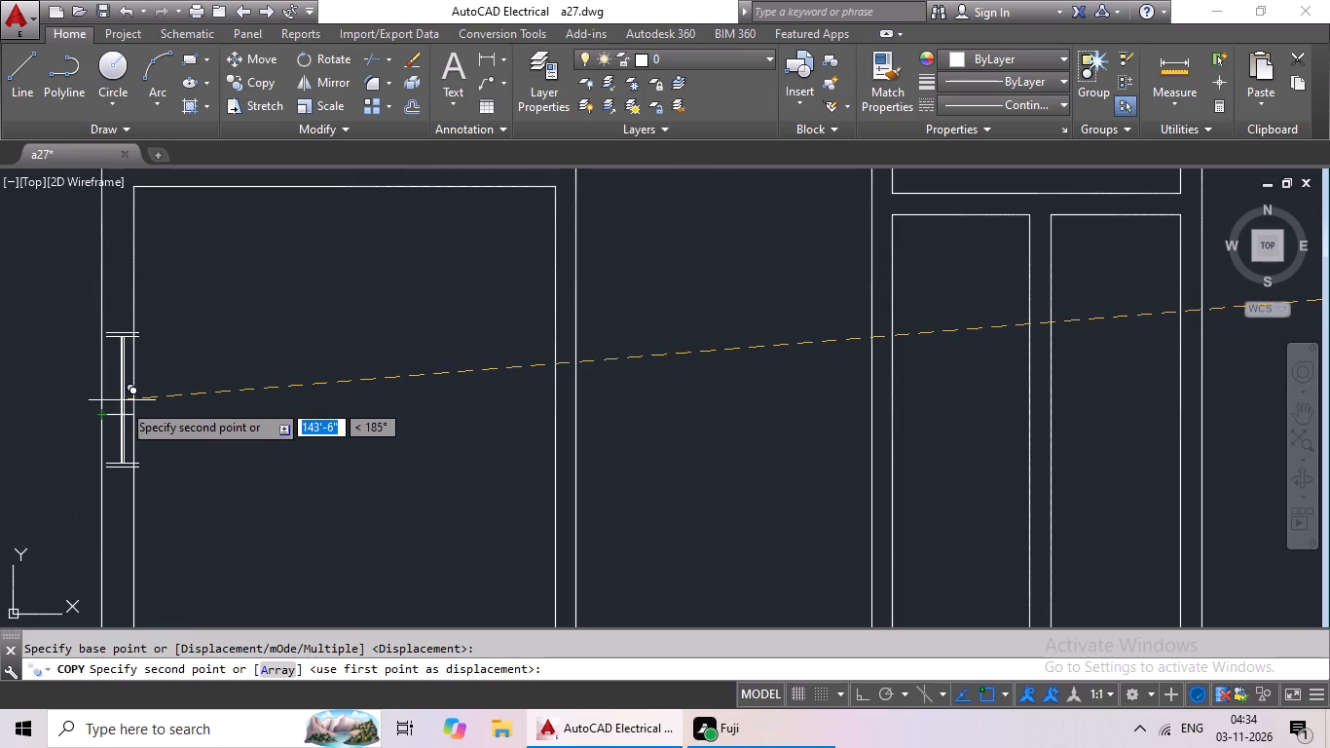
{"action": "left_click", "coordinate": [116, 416]}
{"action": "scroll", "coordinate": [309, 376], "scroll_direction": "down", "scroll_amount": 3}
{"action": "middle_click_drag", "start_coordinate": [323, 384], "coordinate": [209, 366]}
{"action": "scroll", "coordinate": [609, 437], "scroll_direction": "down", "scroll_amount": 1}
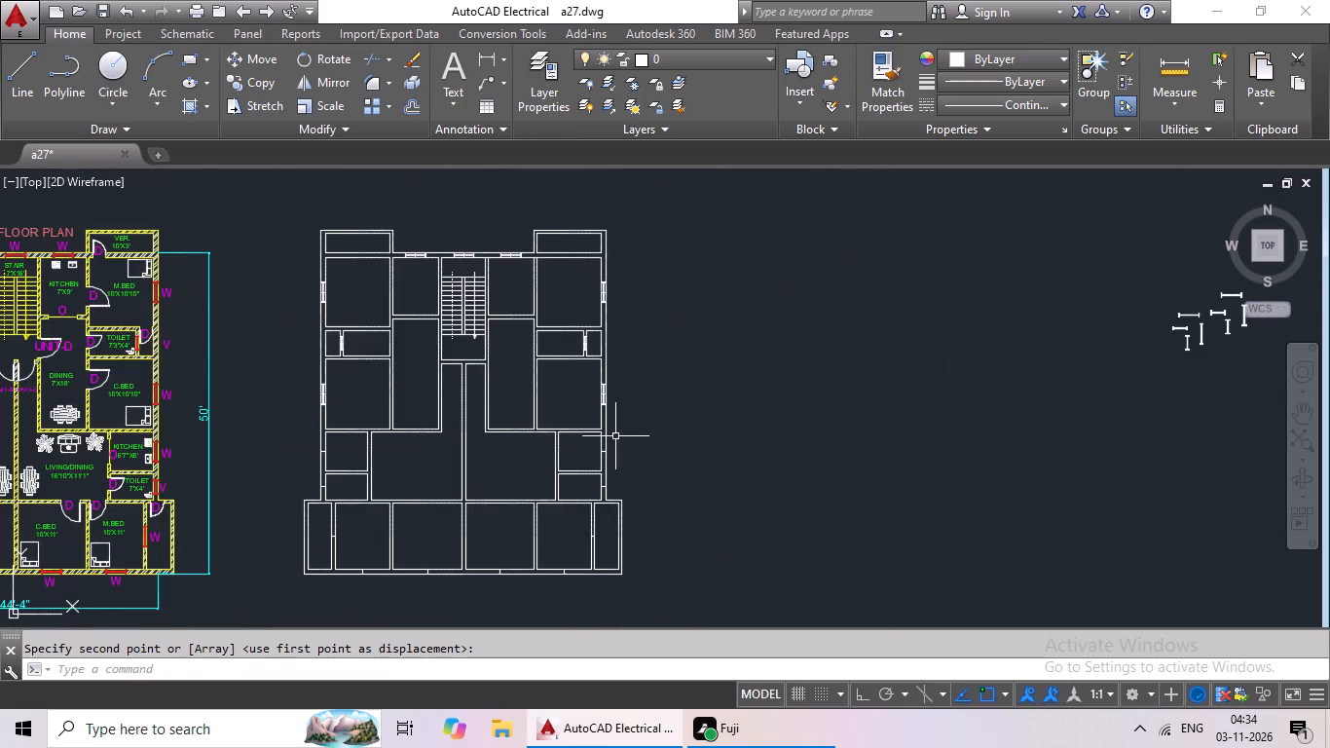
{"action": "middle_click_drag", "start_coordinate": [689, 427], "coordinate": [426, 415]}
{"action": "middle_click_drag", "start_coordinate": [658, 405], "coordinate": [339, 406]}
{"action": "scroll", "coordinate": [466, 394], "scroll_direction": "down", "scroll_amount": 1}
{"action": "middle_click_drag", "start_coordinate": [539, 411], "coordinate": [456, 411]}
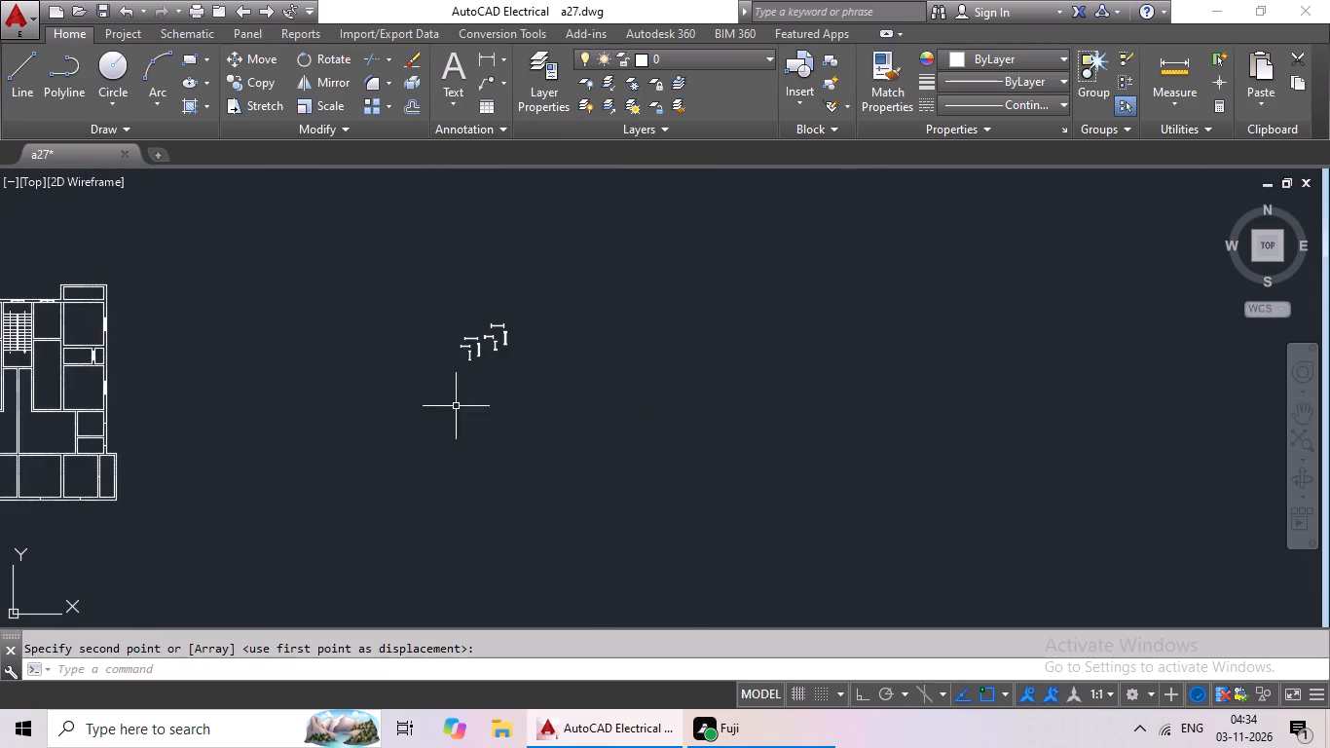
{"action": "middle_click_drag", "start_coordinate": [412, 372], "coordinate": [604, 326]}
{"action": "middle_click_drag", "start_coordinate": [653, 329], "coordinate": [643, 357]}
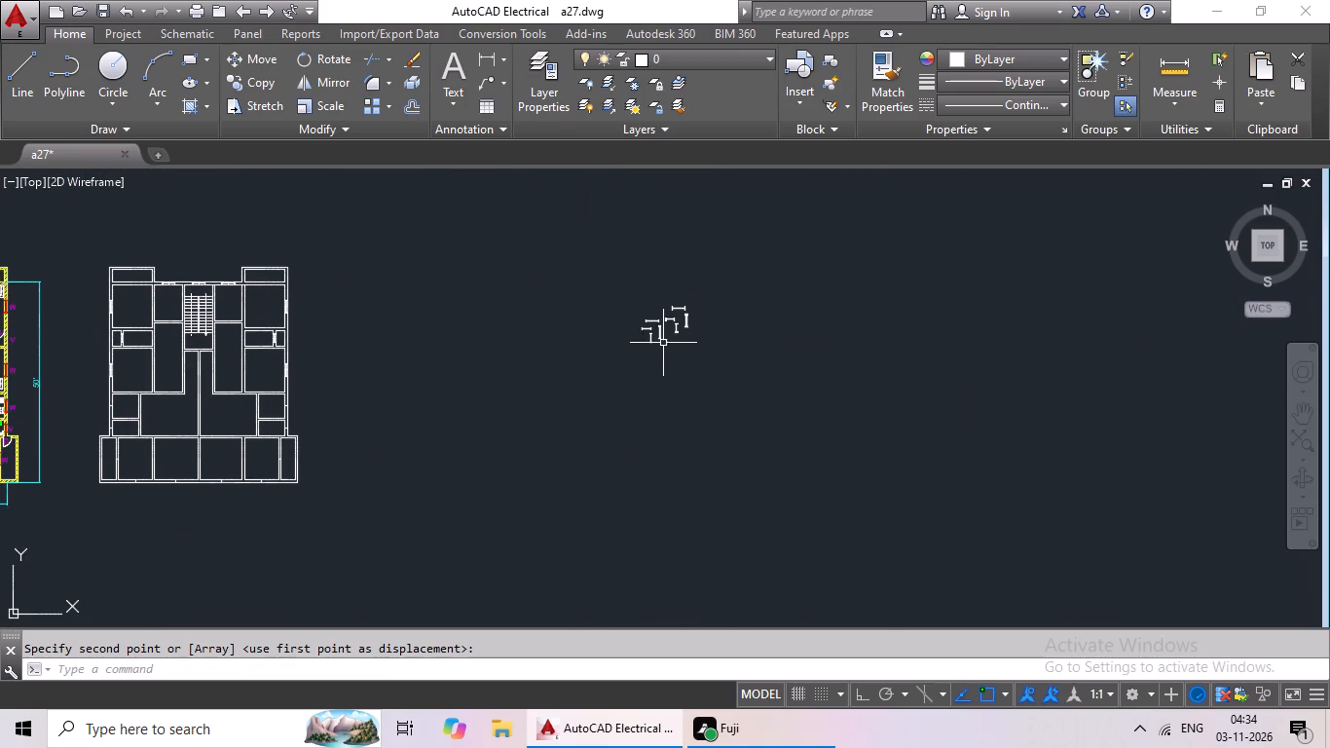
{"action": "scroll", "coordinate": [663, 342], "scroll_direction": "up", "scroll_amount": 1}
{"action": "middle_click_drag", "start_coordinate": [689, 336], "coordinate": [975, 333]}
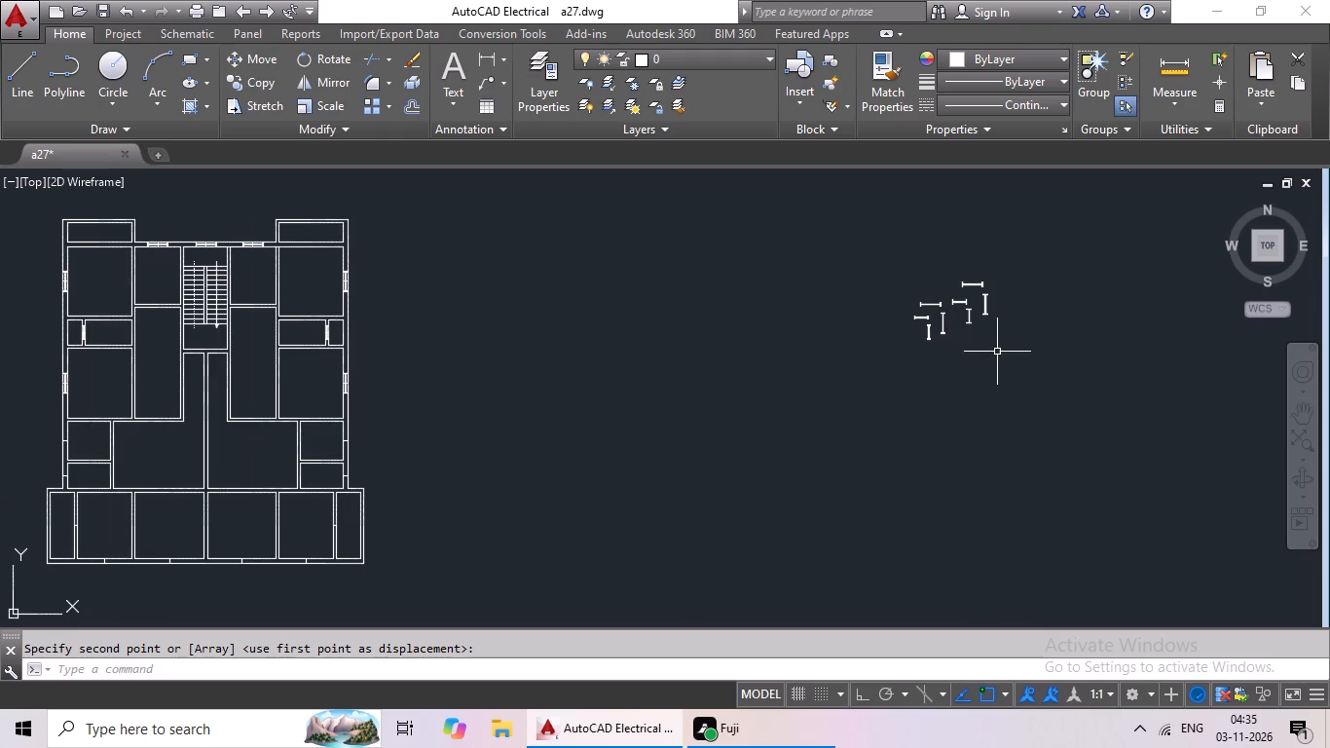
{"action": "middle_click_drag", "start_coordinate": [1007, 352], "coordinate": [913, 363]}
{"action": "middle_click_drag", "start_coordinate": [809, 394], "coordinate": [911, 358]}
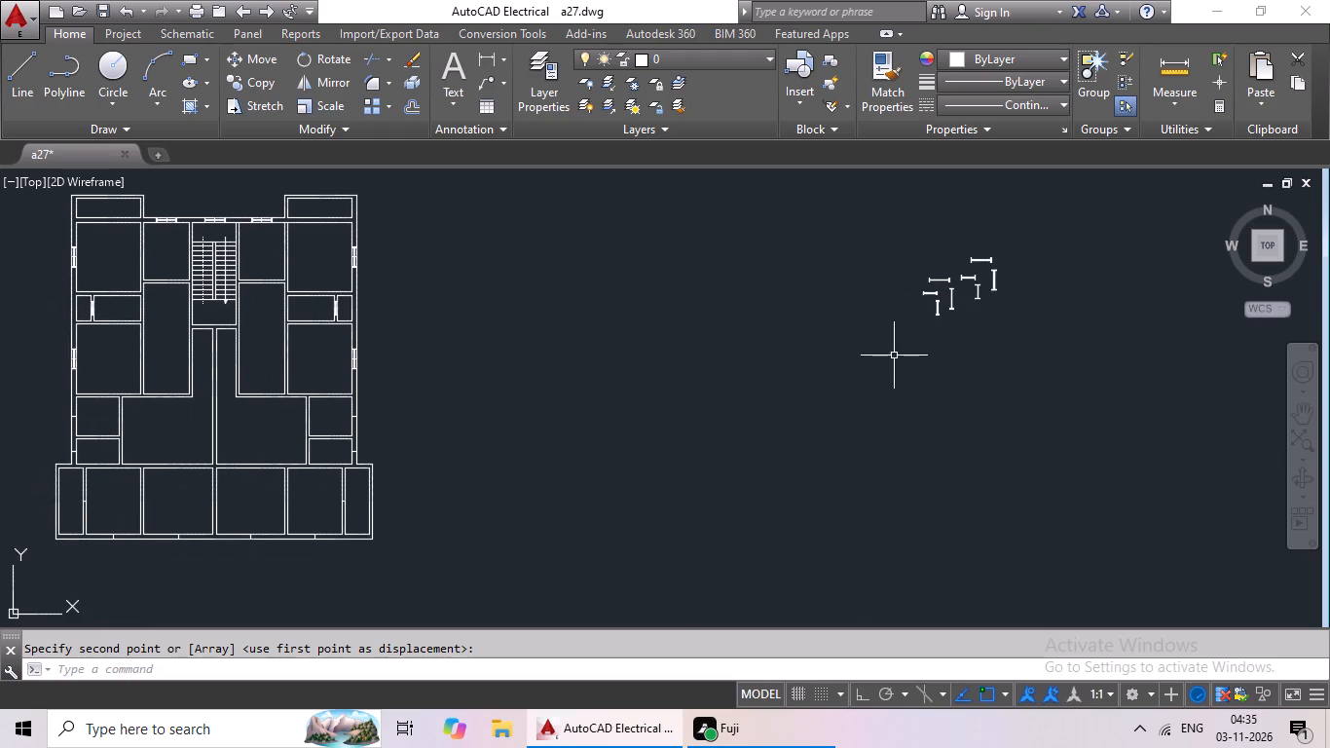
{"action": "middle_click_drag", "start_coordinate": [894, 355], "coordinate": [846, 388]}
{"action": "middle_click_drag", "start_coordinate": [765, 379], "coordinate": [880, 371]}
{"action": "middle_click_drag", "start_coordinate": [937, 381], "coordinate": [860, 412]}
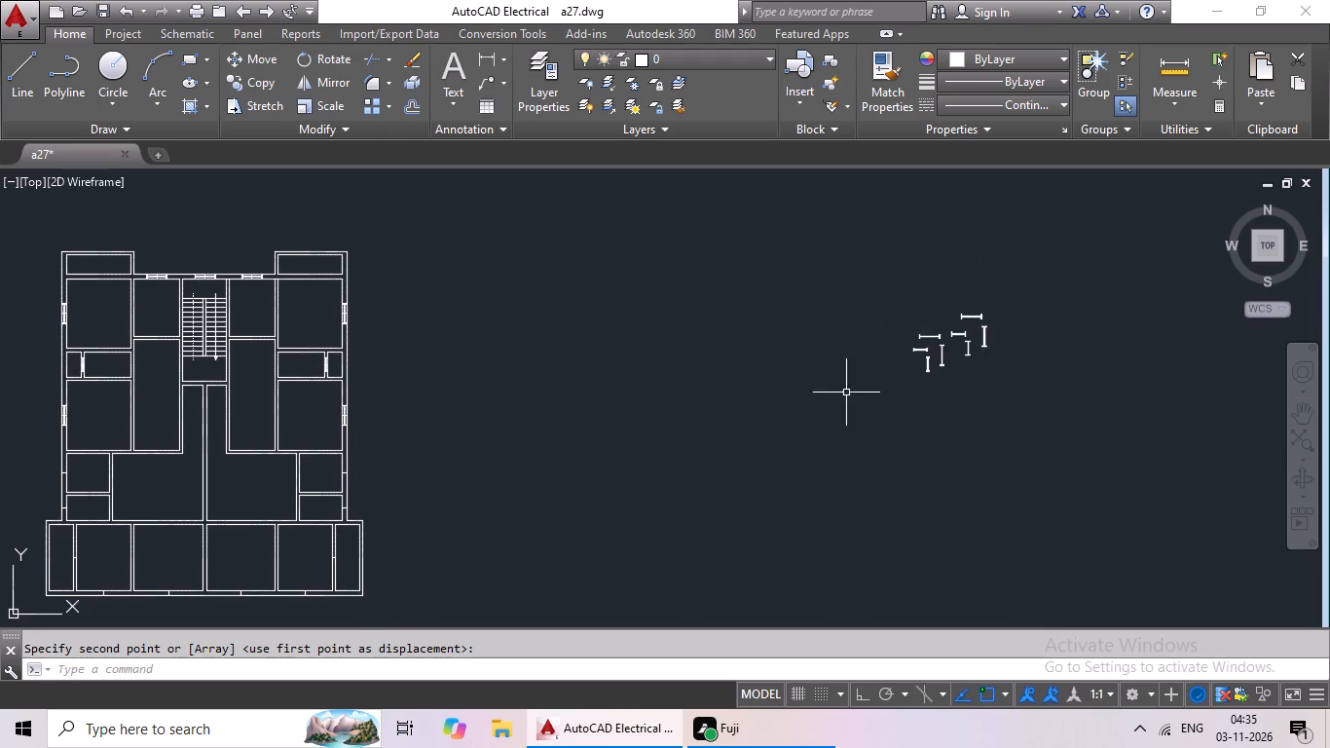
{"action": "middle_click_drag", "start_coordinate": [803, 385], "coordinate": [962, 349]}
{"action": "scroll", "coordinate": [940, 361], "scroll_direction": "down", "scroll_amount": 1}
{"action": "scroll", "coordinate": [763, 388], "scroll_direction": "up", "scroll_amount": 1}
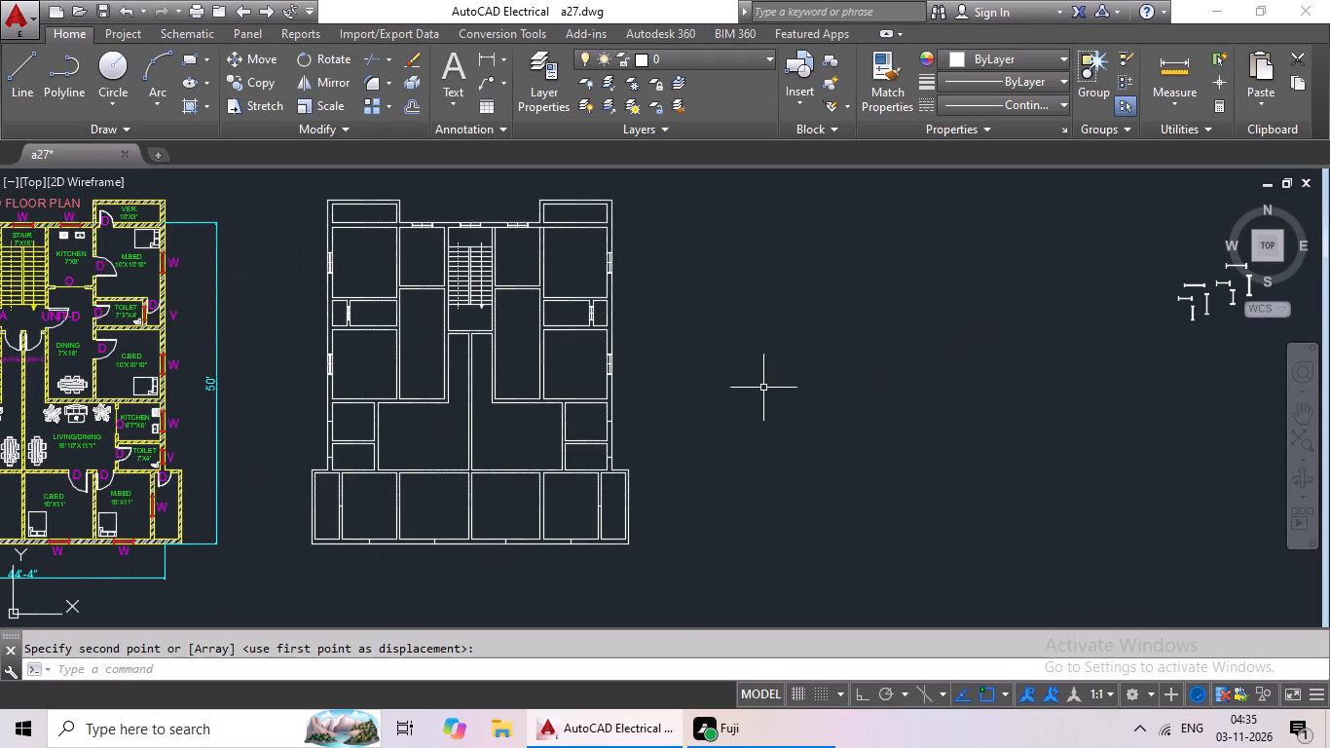
Select the rightmost long vertical window symbol in the loose set beside the plan.
{"action": "middle_click_drag", "start_coordinate": [770, 386], "coordinate": [579, 416]}
{"action": "middle_click_drag", "start_coordinate": [783, 365], "coordinate": [714, 395]}
{"action": "middle_click_drag", "start_coordinate": [902, 389], "coordinate": [769, 423]}
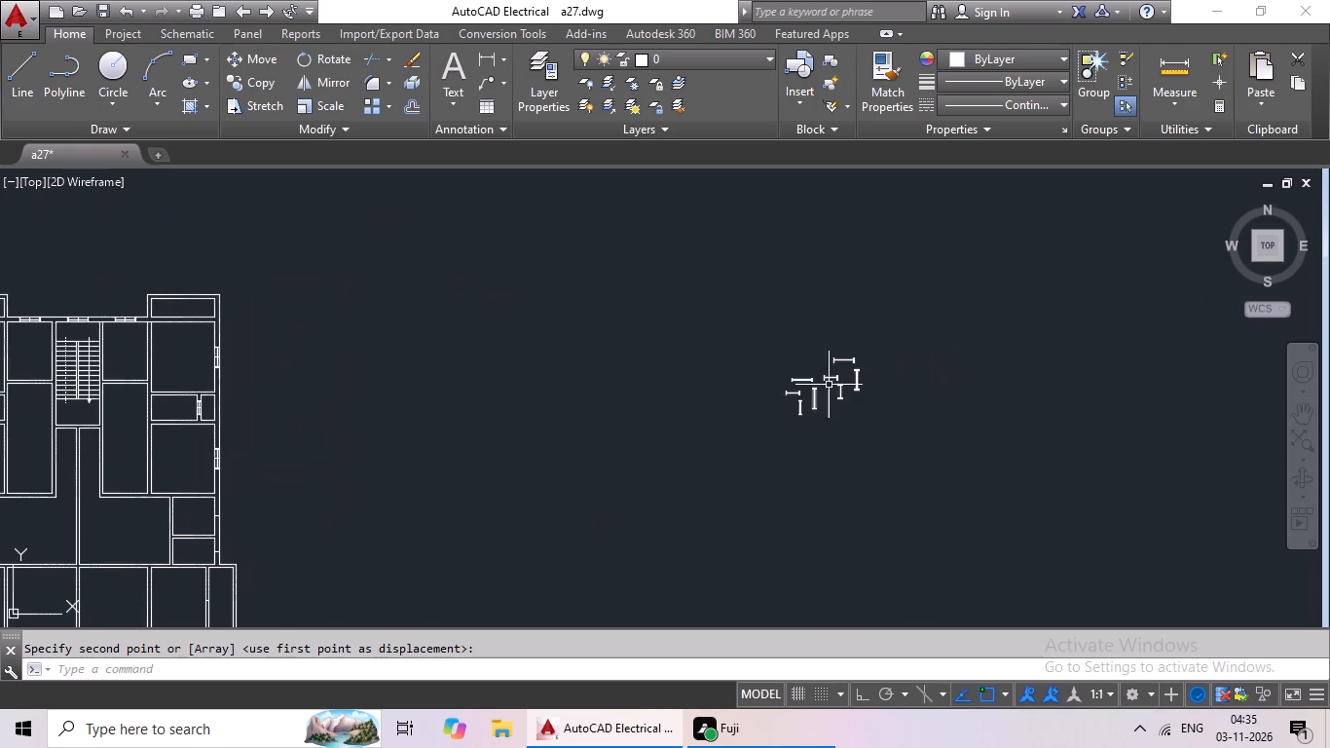
{"action": "scroll", "coordinate": [868, 367], "scroll_direction": "up", "scroll_amount": 4}
{"action": "left_click_drag", "start_coordinate": [852, 355], "coordinate": [859, 522]}
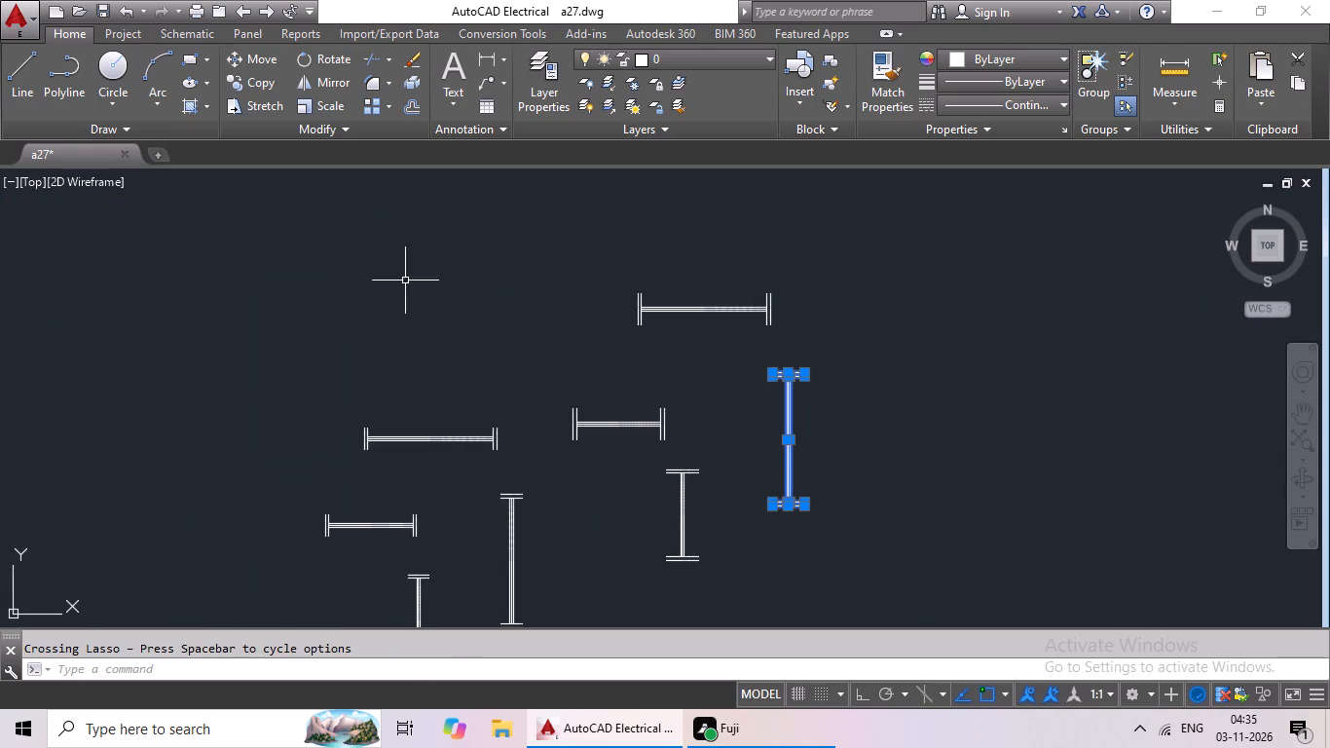
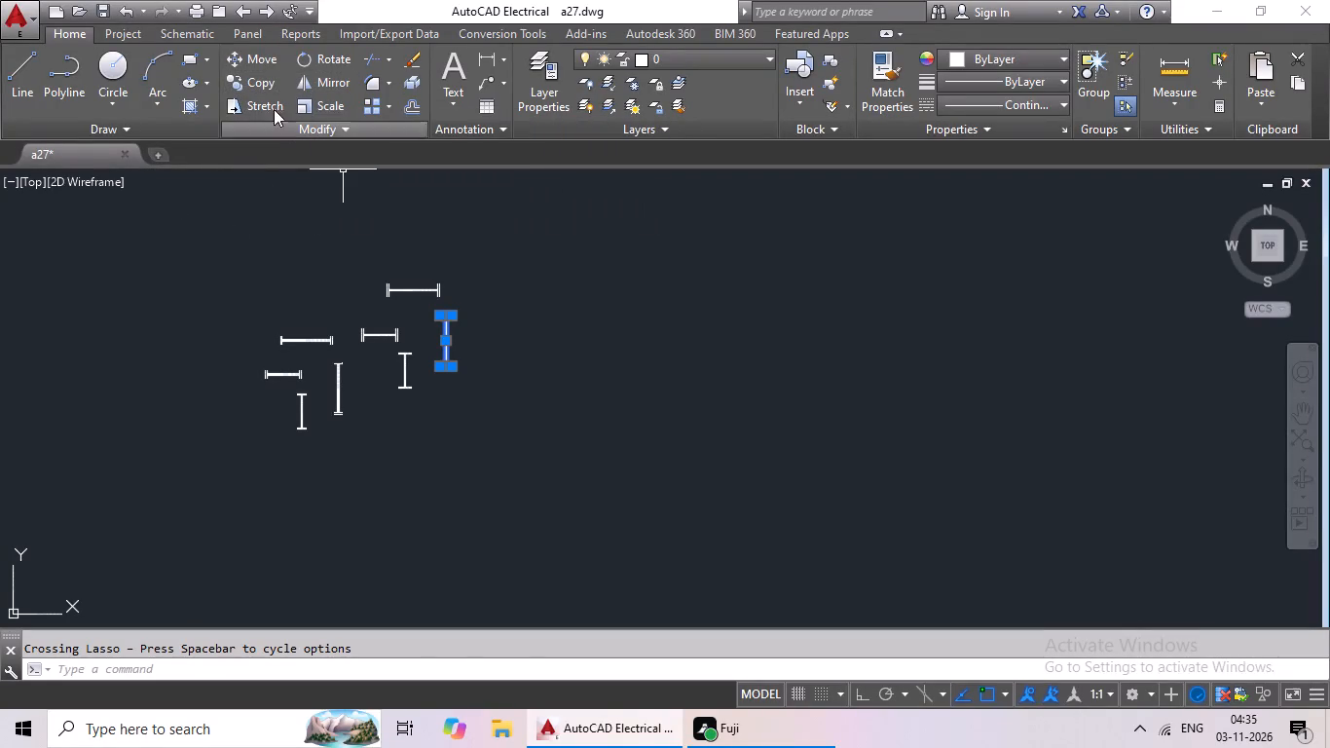
Copy the rightmost long vertical window symbol by its shaft midpoint onto the unfinished plan's east outer wall, beside the upper small room.
{"action": "left_click", "coordinate": [260, 85]}
{"action": "scroll", "coordinate": [456, 348], "scroll_direction": "up", "scroll_amount": 3}
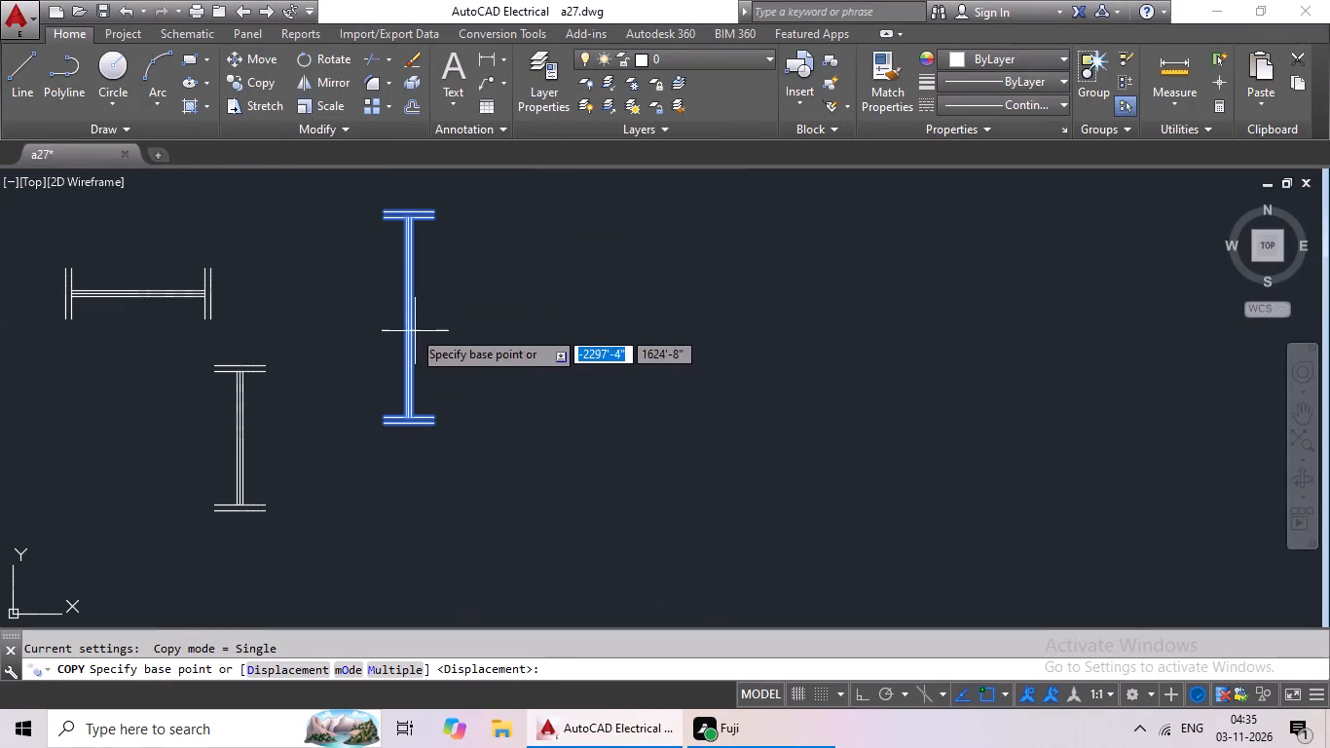
{"action": "left_click", "coordinate": [409, 319]}
{"action": "scroll", "coordinate": [297, 364], "scroll_direction": "down", "scroll_amount": 3}
{"action": "middle_click_drag", "start_coordinate": [296, 365], "coordinate": [574, 287]}
{"action": "scroll", "coordinate": [375, 384], "scroll_direction": "down", "scroll_amount": 2}
{"action": "middle_click_drag", "start_coordinate": [292, 444], "coordinate": [553, 352]}
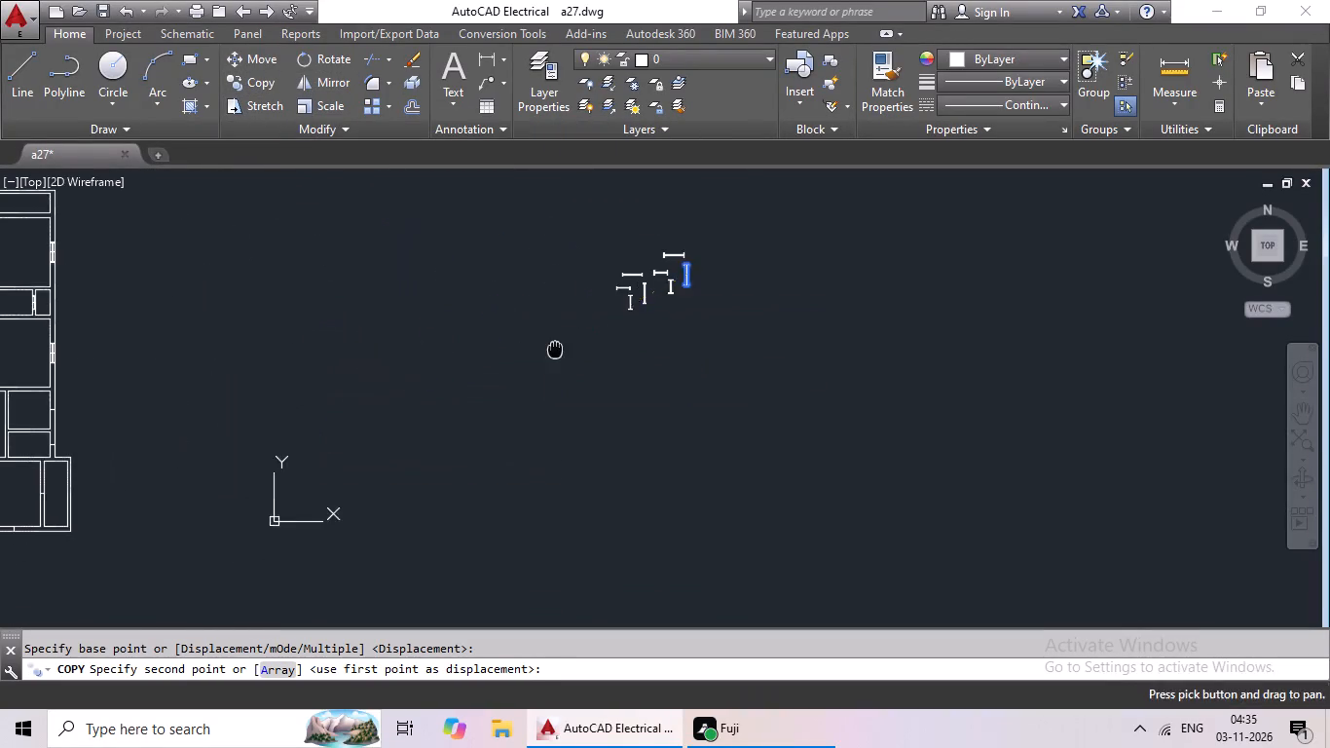
{"action": "scroll", "coordinate": [413, 422], "scroll_direction": "down", "scroll_amount": 1}
{"action": "middle_click_drag", "start_coordinate": [412, 422], "coordinate": [600, 366]}
{"action": "scroll", "coordinate": [374, 356], "scroll_direction": "up", "scroll_amount": 5}
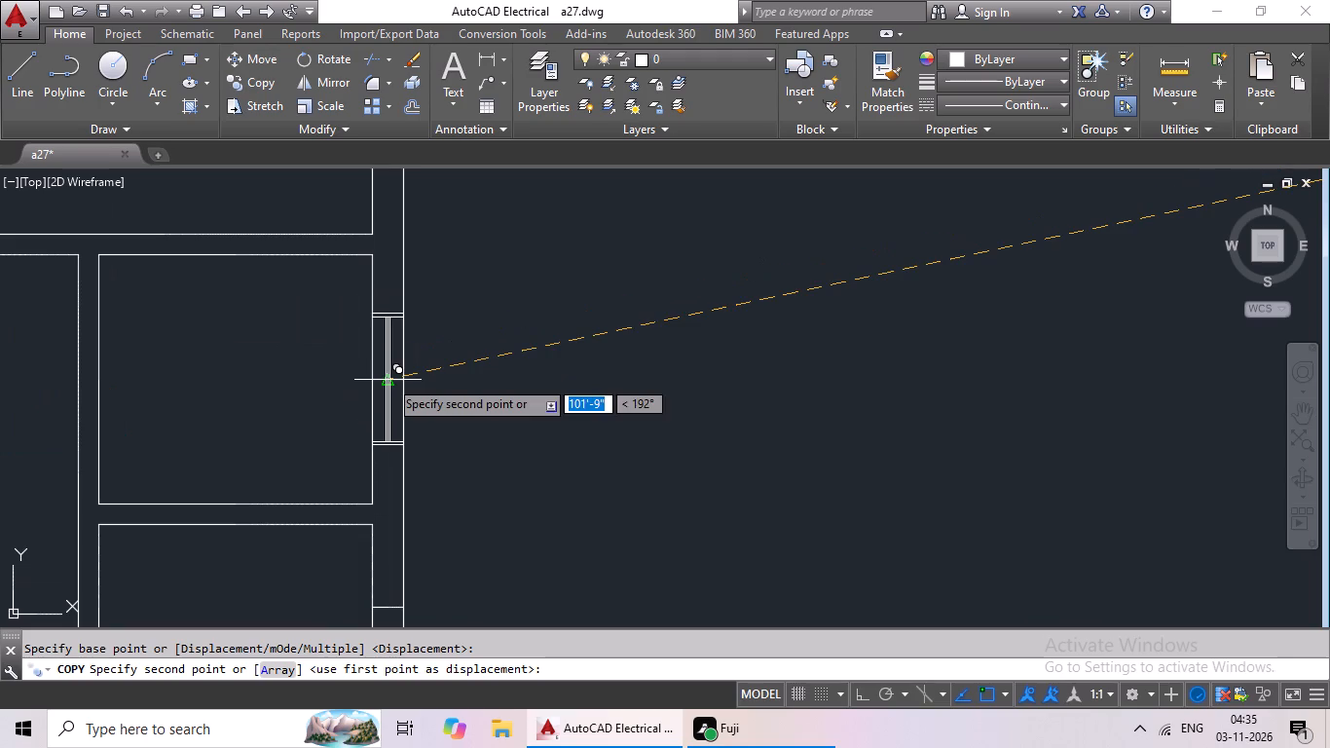
{"action": "left_click", "coordinate": [388, 380]}
Copy the rightmost short vertical window symbol by its shaft midpoint onto the east outer wall, at the mark beside the lower small room.
{"action": "scroll", "coordinate": [593, 382], "scroll_direction": "down", "scroll_amount": 2}
{"action": "middle_click_drag", "start_coordinate": [676, 382], "coordinate": [544, 415]}
{"action": "scroll", "coordinate": [615, 391], "scroll_direction": "down", "scroll_amount": 2}
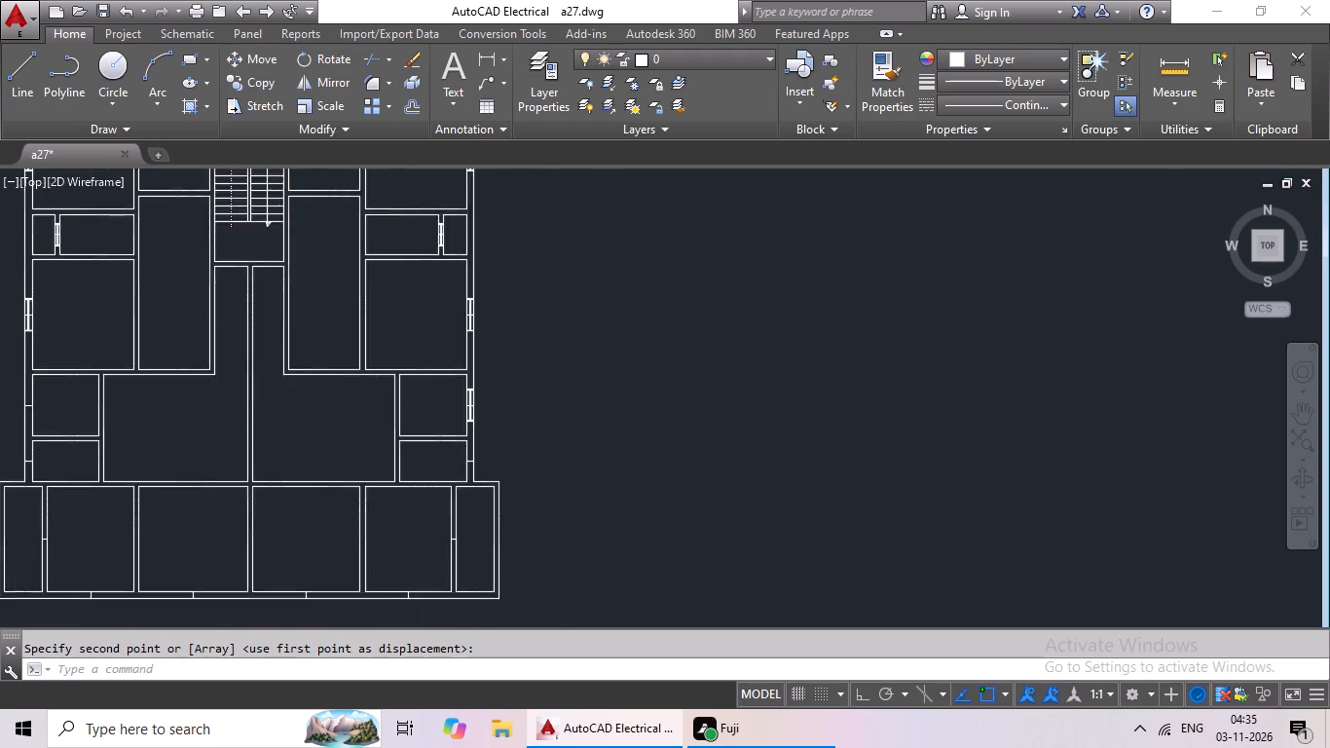
{"action": "middle_click_drag", "start_coordinate": [641, 391], "coordinate": [582, 406]}
{"action": "middle_click_drag", "start_coordinate": [629, 395], "coordinate": [552, 404]}
{"action": "middle_click_drag", "start_coordinate": [695, 405], "coordinate": [634, 413]}
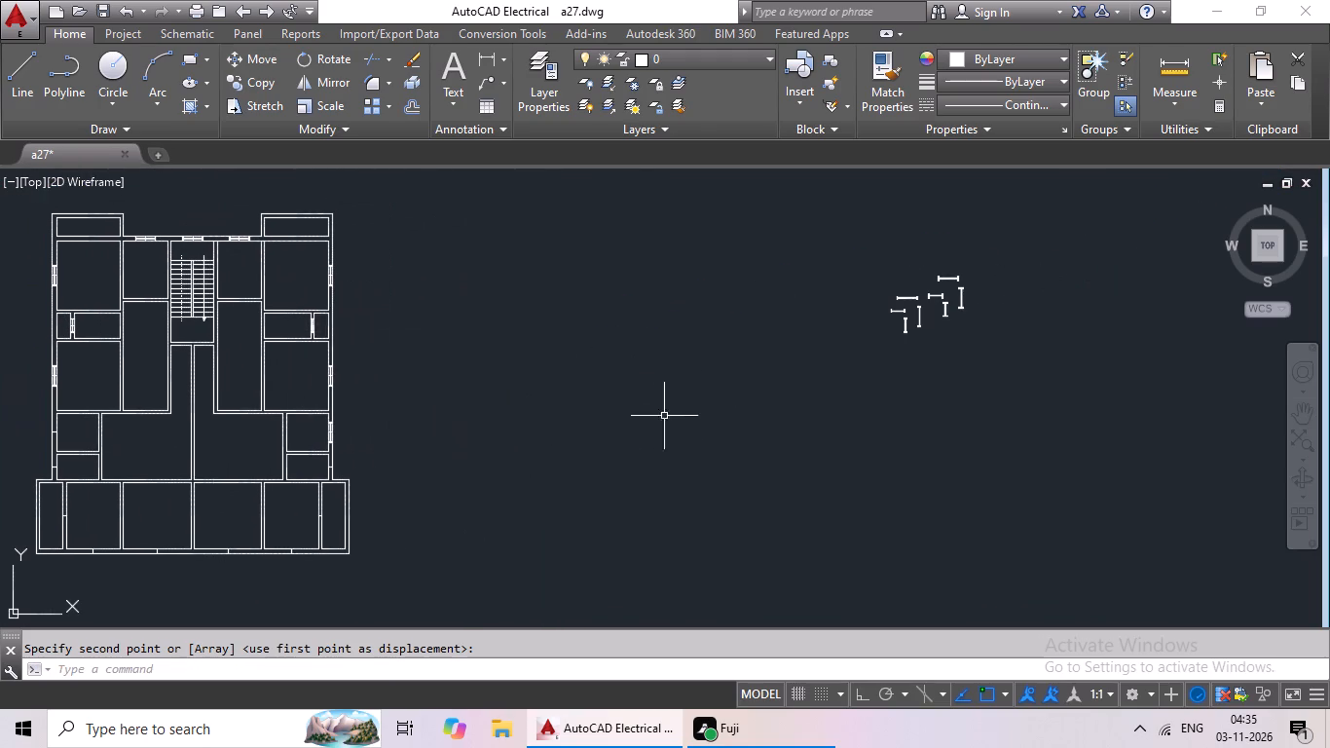
{"action": "middle_click_drag", "start_coordinate": [776, 407], "coordinate": [638, 420]}
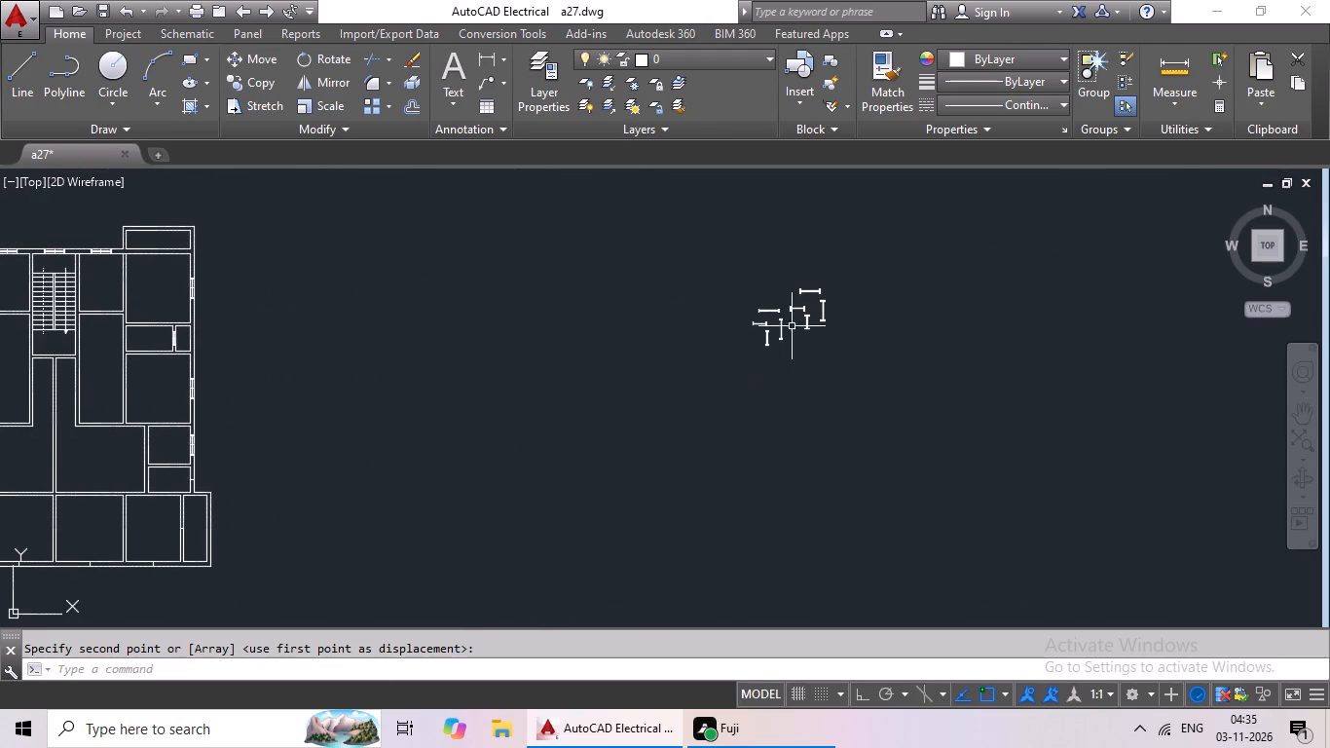
{"action": "scroll", "coordinate": [813, 308], "scroll_direction": "up", "scroll_amount": 5}
{"action": "left_click_drag", "start_coordinate": [832, 291], "coordinate": [807, 510]}
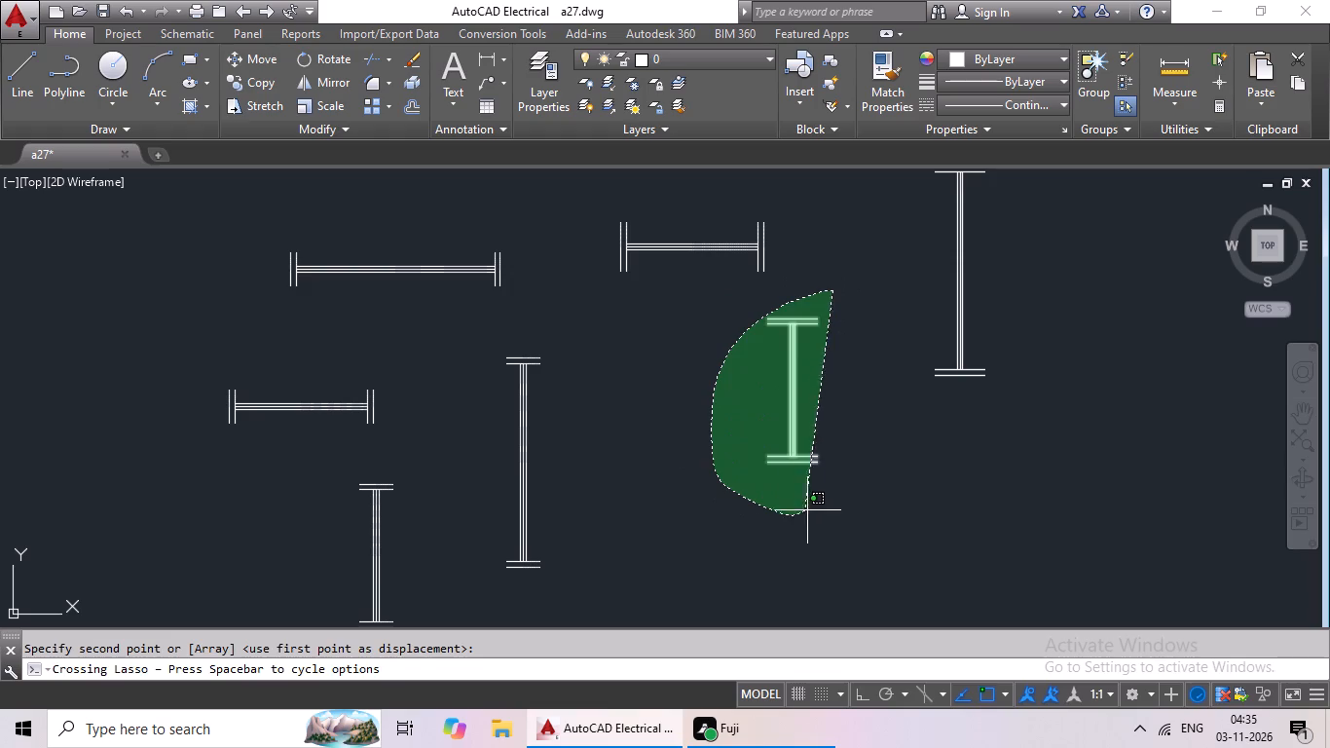
{"action": "left_click_drag", "start_coordinate": [807, 510], "coordinate": [827, 499]}
{"action": "left_click", "coordinate": [257, 84]}
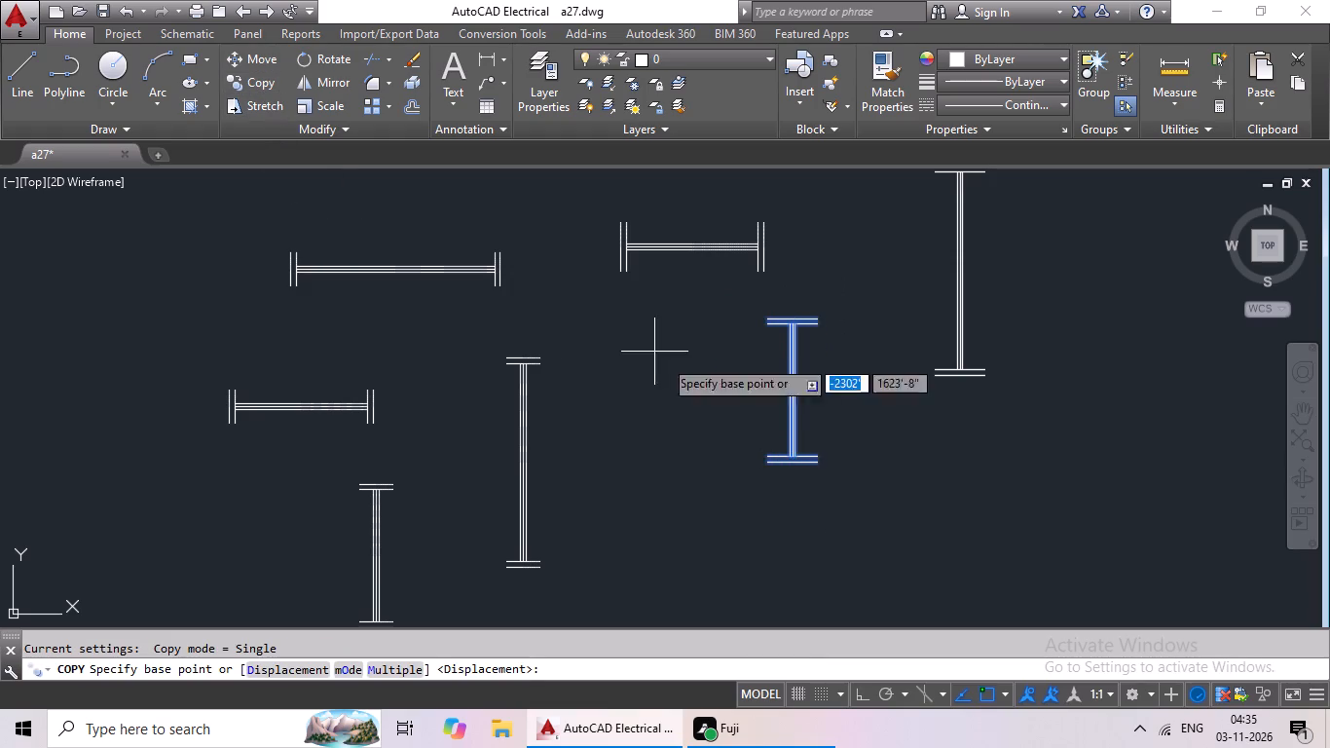
{"action": "scroll", "coordinate": [795, 397], "scroll_direction": "up", "scroll_amount": 4}
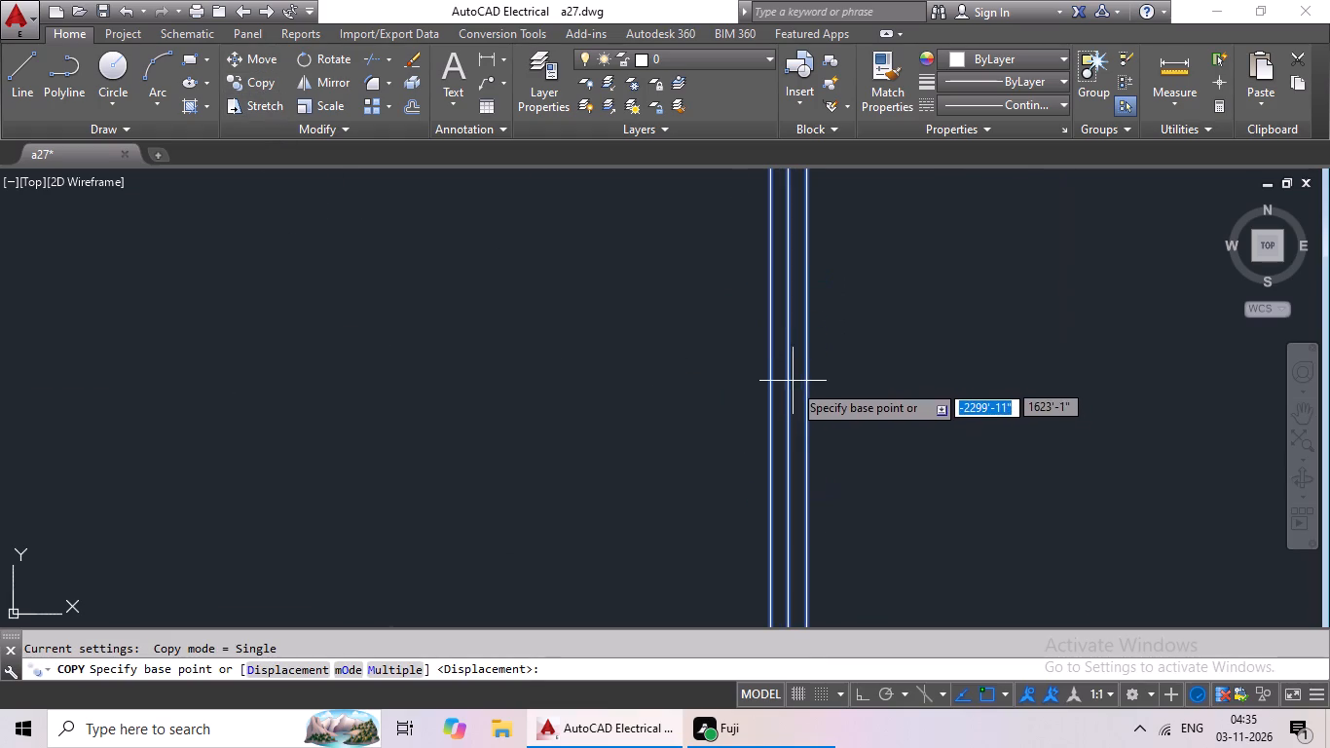
{"action": "left_click", "coordinate": [790, 406]}
{"action": "scroll", "coordinate": [611, 407], "scroll_direction": "down", "scroll_amount": 4}
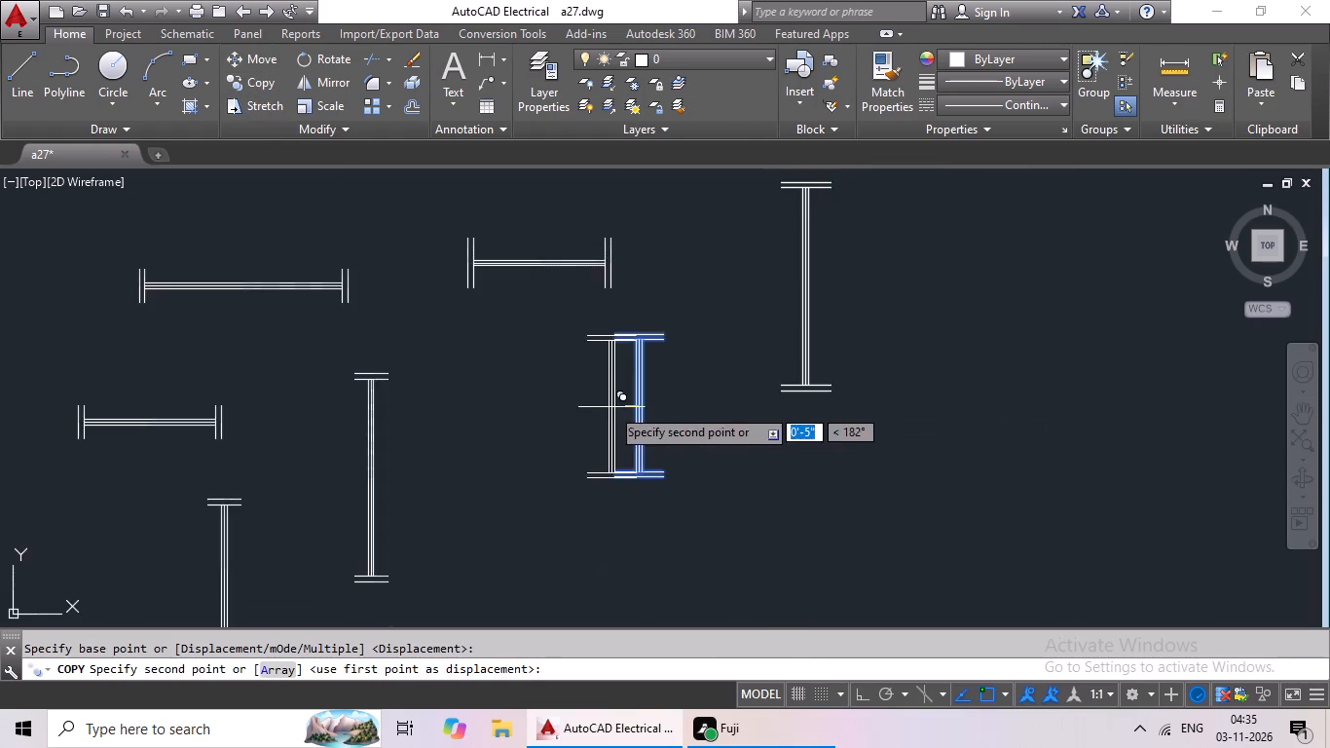
{"action": "middle_click_drag", "start_coordinate": [607, 409], "coordinate": [737, 328]}
{"action": "scroll", "coordinate": [727, 334], "scroll_direction": "down", "scroll_amount": 2}
{"action": "middle_click_drag", "start_coordinate": [700, 354], "coordinate": [832, 297]}
{"action": "scroll", "coordinate": [450, 409], "scroll_direction": "down", "scroll_amount": 2}
{"action": "middle_click_drag", "start_coordinate": [391, 422], "coordinate": [838, 379]}
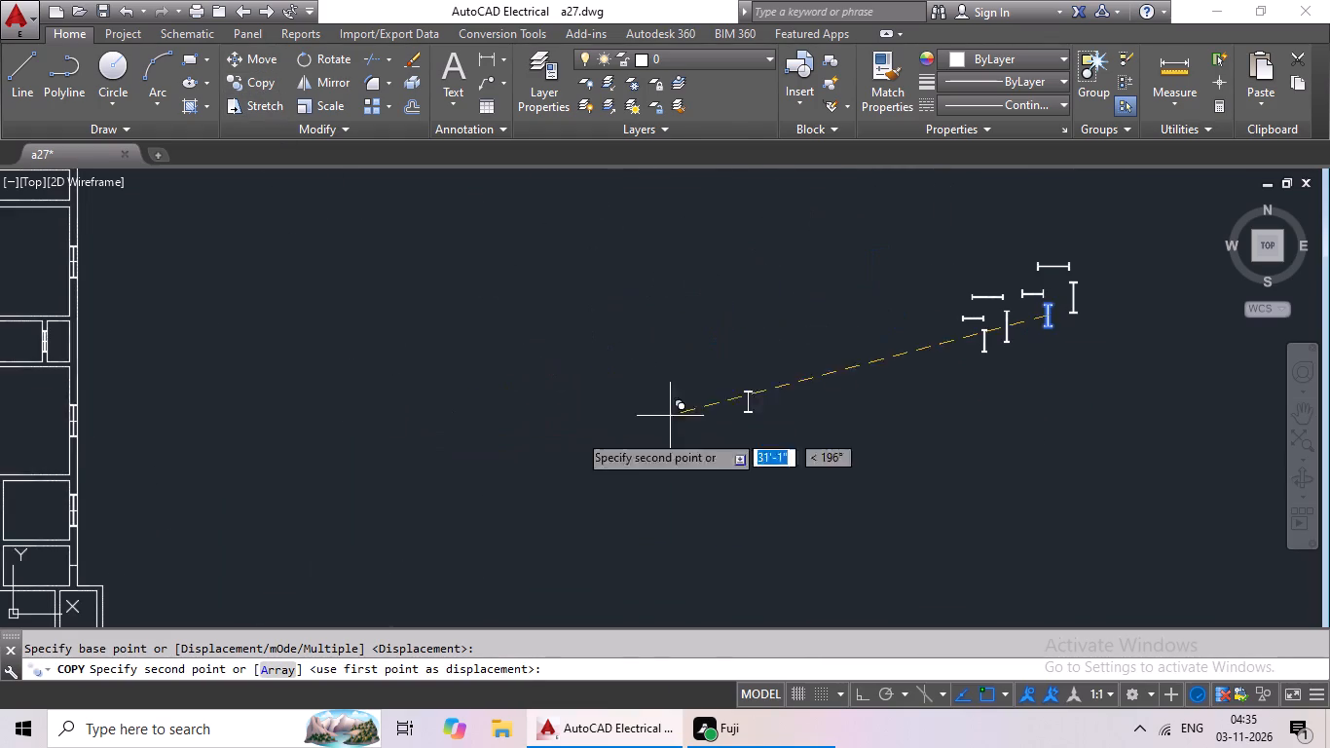
{"action": "middle_click_drag", "start_coordinate": [325, 448], "coordinate": [742, 407]}
{"action": "scroll", "coordinate": [492, 525], "scroll_direction": "up", "scroll_amount": 4}
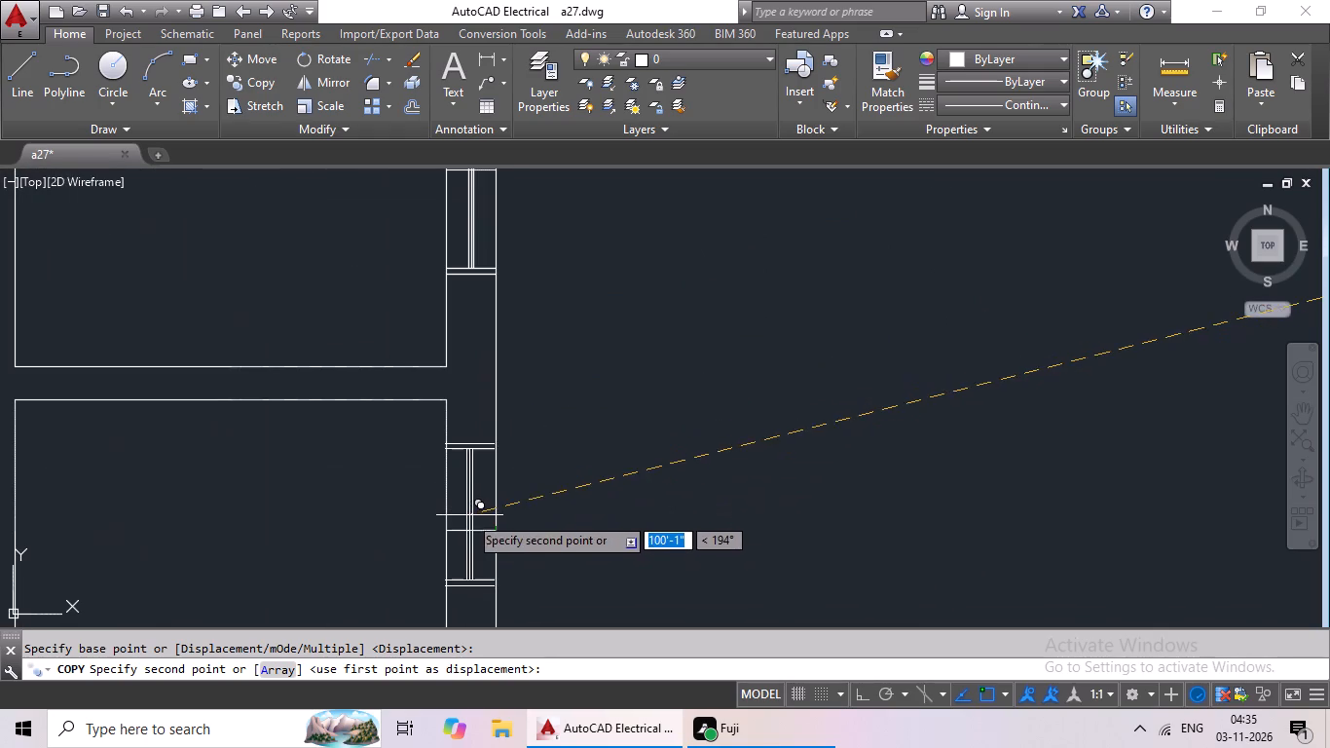
{"action": "left_click", "coordinate": [471, 533]}
Copy the rightmost long vertical window symbol by its shaft midpoint onto the west outer wall, at the mark beside the upper small room.
{"action": "scroll", "coordinate": [671, 450], "scroll_direction": "down", "scroll_amount": 3}
{"action": "middle_click_drag", "start_coordinate": [729, 449], "coordinate": [849, 426]}
{"action": "scroll", "coordinate": [879, 422], "scroll_direction": "down", "scroll_amount": 1}
{"action": "middle_click_drag", "start_coordinate": [872, 425], "coordinate": [728, 477]}
{"action": "middle_click_drag", "start_coordinate": [877, 441], "coordinate": [582, 492]}
{"action": "middle_click_drag", "start_coordinate": [761, 446], "coordinate": [355, 530]}
{"action": "middle_click_drag", "start_coordinate": [630, 506], "coordinate": [508, 554]}
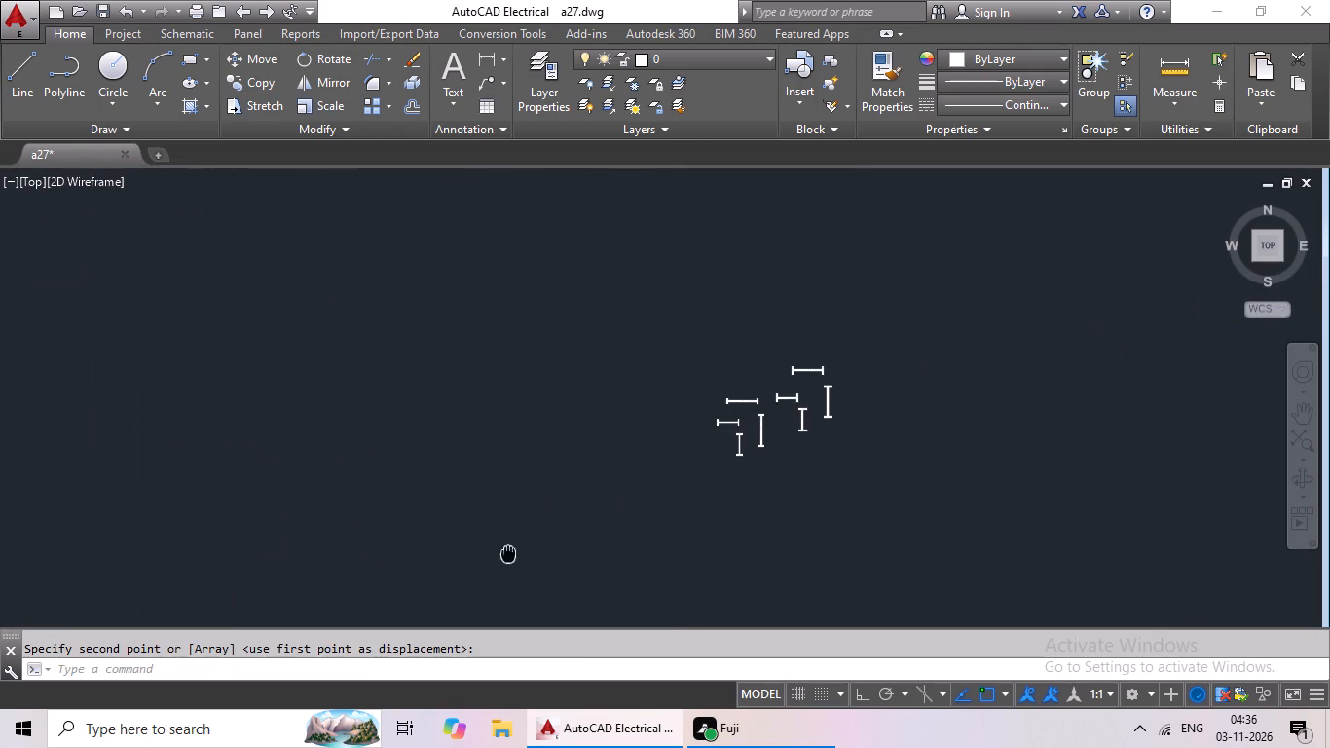
{"action": "middle_click_drag", "start_coordinate": [508, 554], "coordinate": [507, 555]}
{"action": "scroll", "coordinate": [819, 393], "scroll_direction": "up", "scroll_amount": 3}
{"action": "left_click_drag", "start_coordinate": [883, 340], "coordinate": [877, 547]}
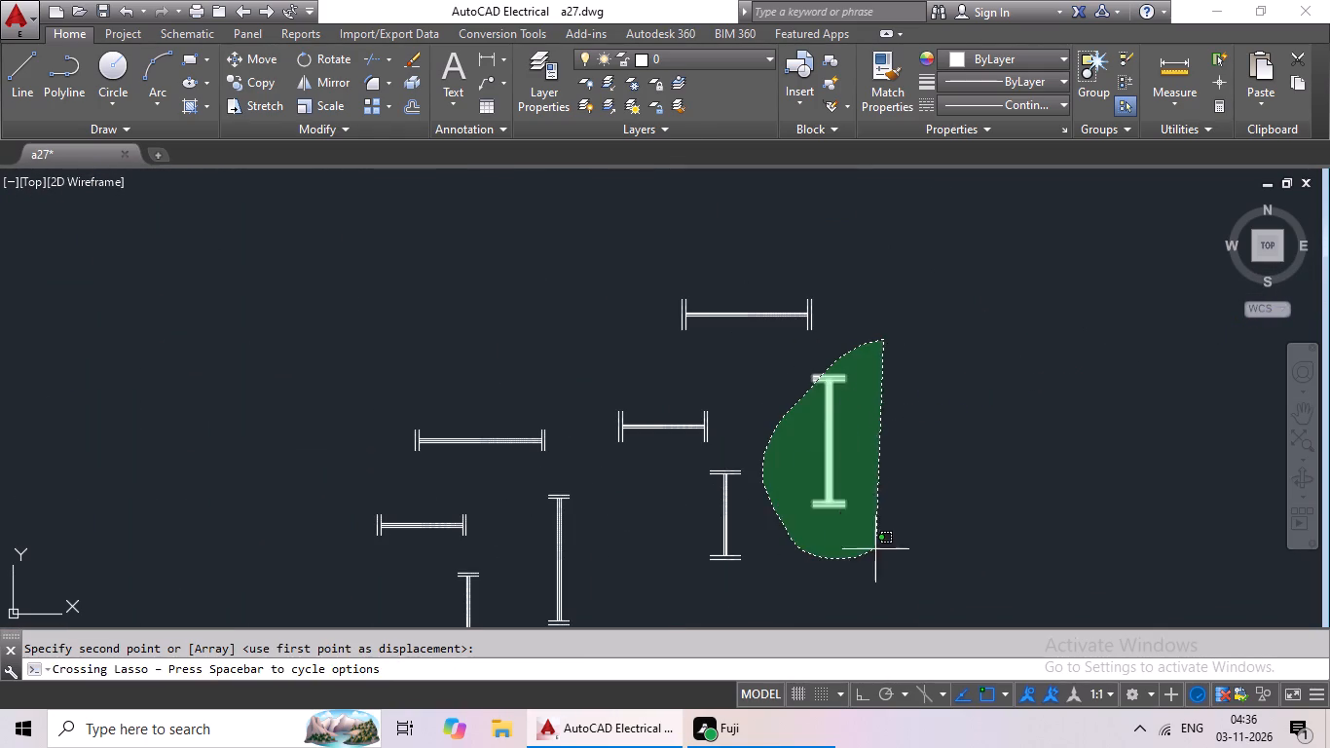
{"action": "left_click_drag", "start_coordinate": [877, 547], "coordinate": [883, 542]}
{"action": "left_click", "coordinate": [259, 91]}
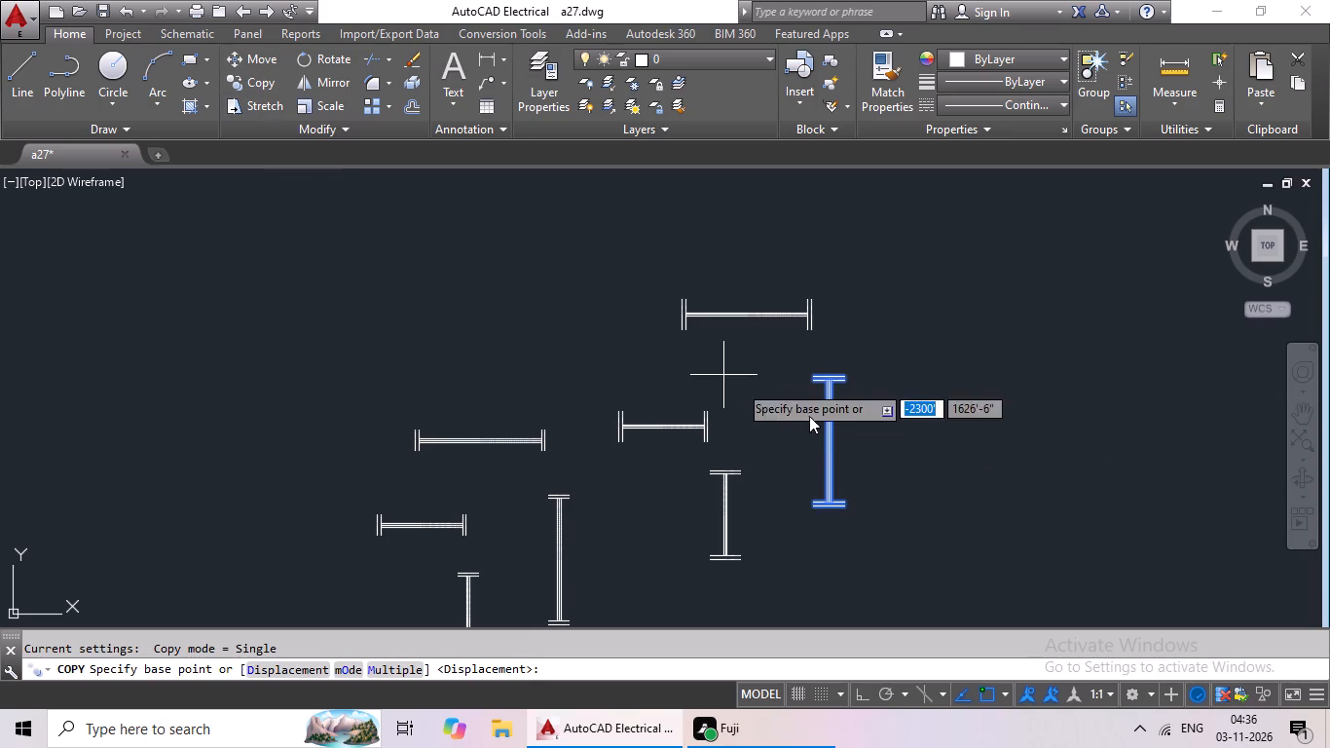
{"action": "scroll", "coordinate": [860, 453], "scroll_direction": "up", "scroll_amount": 2}
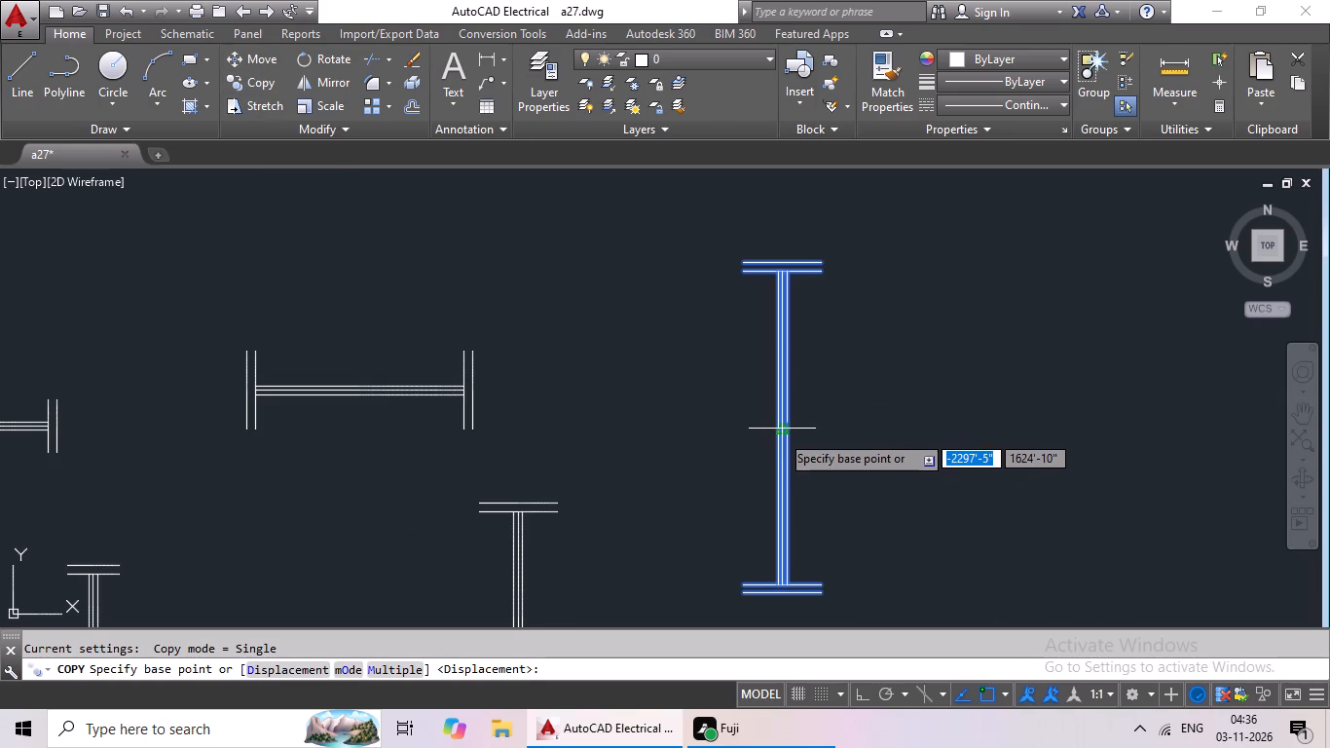
{"action": "left_click", "coordinate": [780, 433]}
{"action": "scroll", "coordinate": [561, 455], "scroll_direction": "down", "scroll_amount": 3}
{"action": "middle_click_drag", "start_coordinate": [541, 459], "coordinate": [724, 363]}
{"action": "scroll", "coordinate": [371, 448], "scroll_direction": "down", "scroll_amount": 1}
{"action": "middle_click_drag", "start_coordinate": [299, 463], "coordinate": [551, 359]}
{"action": "scroll", "coordinate": [592, 340], "scroll_direction": "down", "scroll_amount": 2}
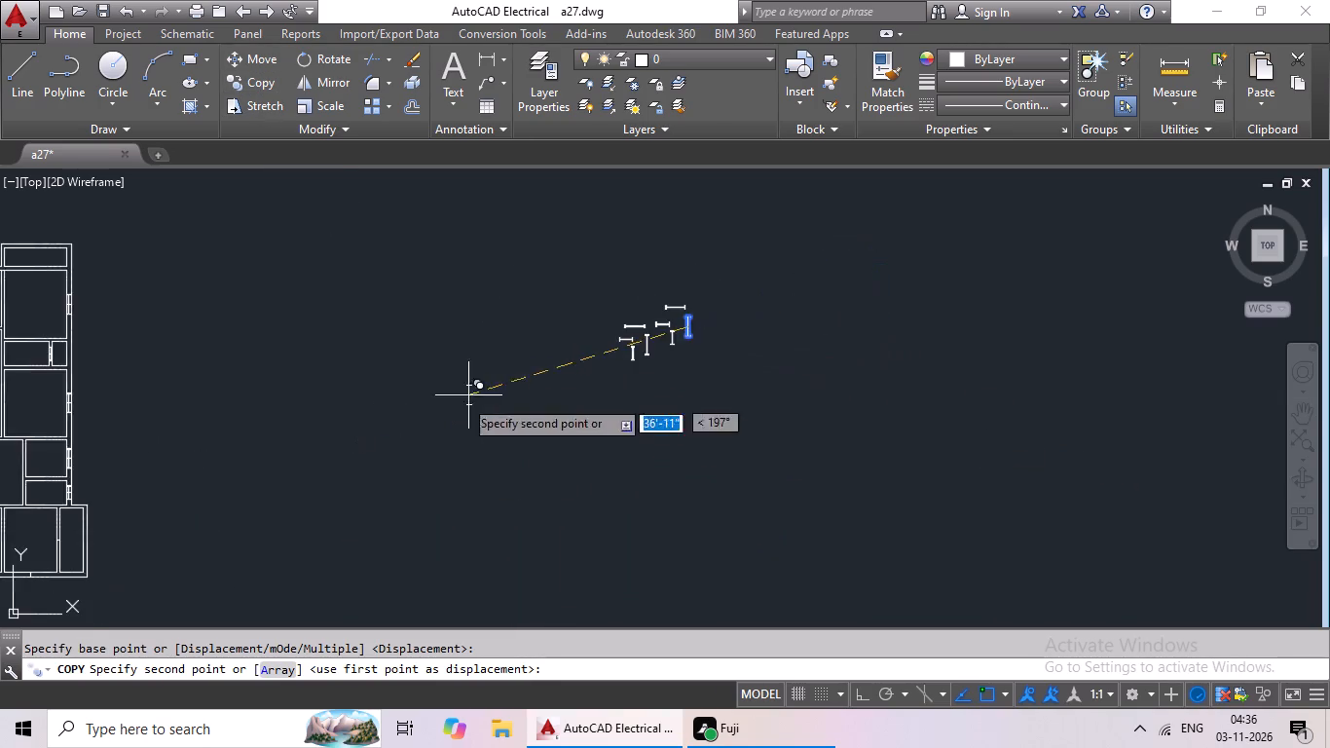
{"action": "middle_click_drag", "start_coordinate": [462, 398], "coordinate": [645, 326]}
{"action": "middle_click_drag", "start_coordinate": [385, 379], "coordinate": [844, 381]}
{"action": "scroll", "coordinate": [443, 382], "scroll_direction": "up", "scroll_amount": 5}
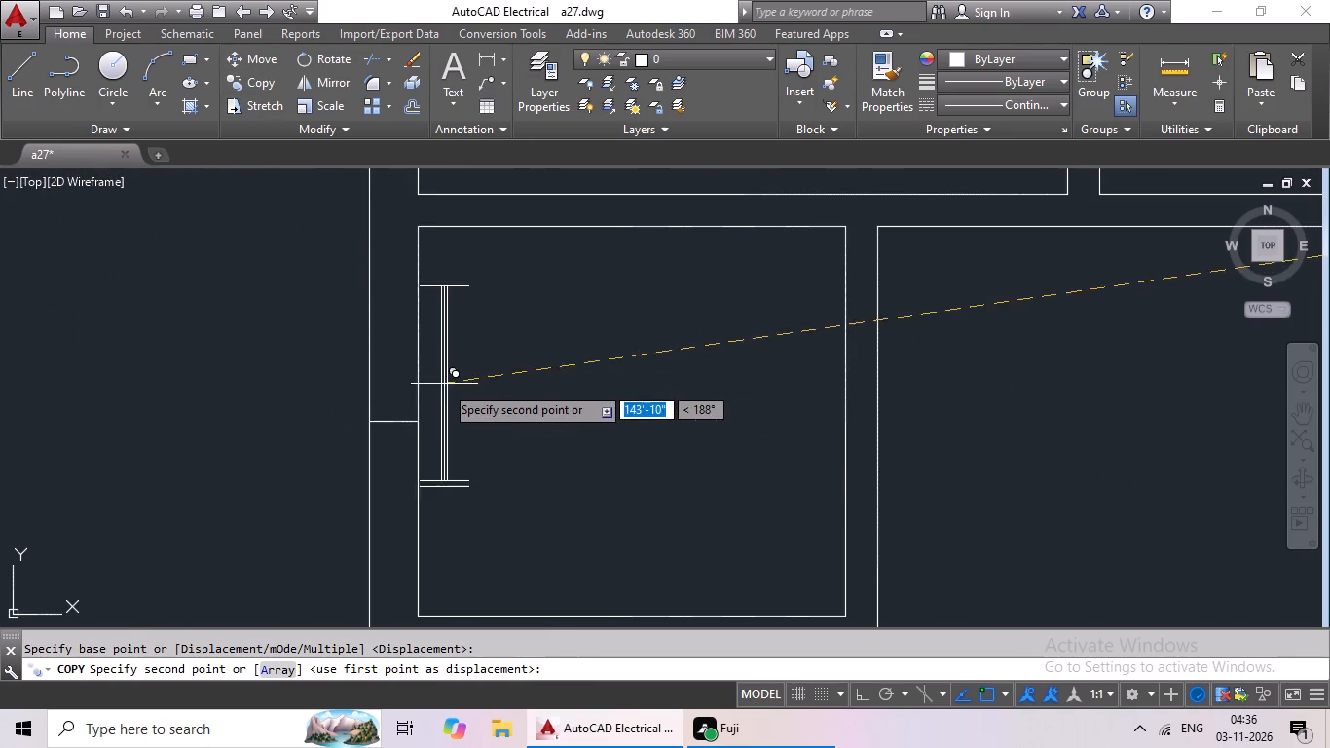
{"action": "left_click", "coordinate": [397, 423]}
Copy the rightmost short vertical window symbol by its shaft midpoint onto the west outer wall, at the mark beside the lower small room.
{"action": "scroll", "coordinate": [618, 393], "scroll_direction": "down", "scroll_amount": 5}
{"action": "middle_click_drag", "start_coordinate": [685, 420], "coordinate": [583, 387]}
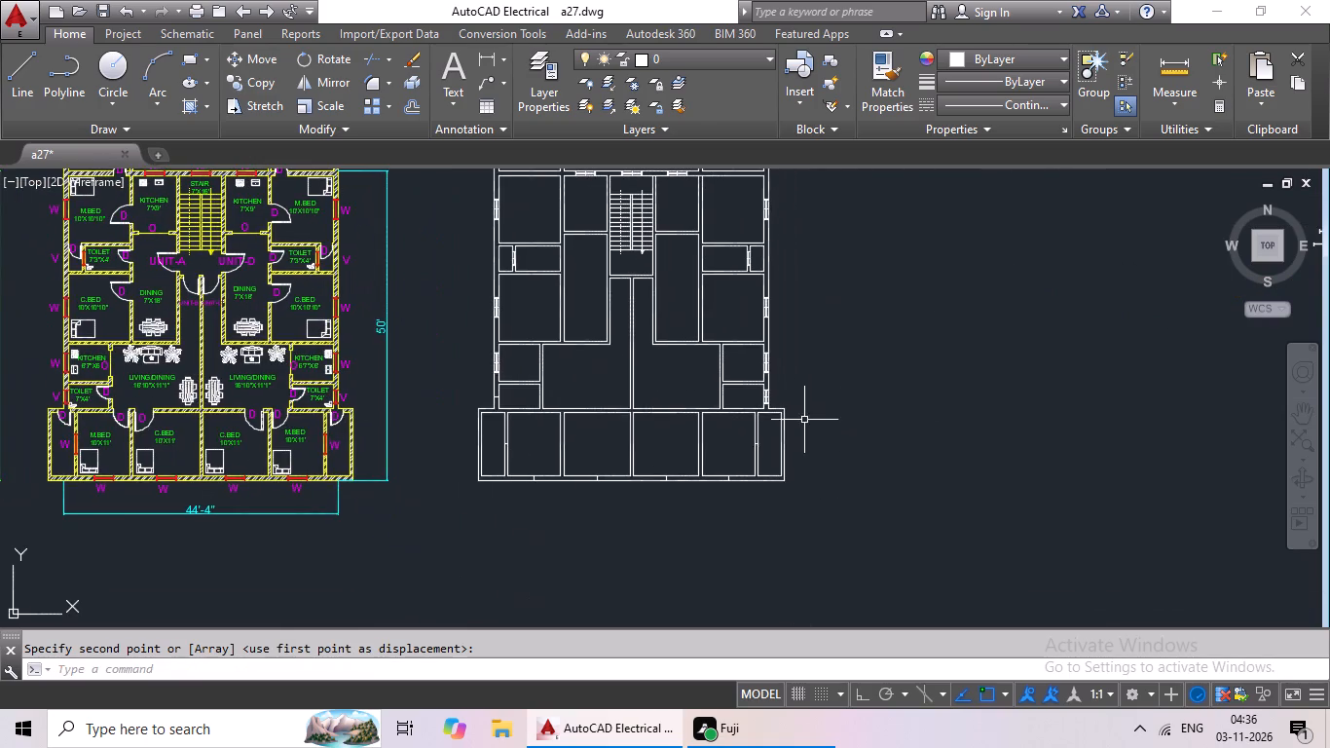
{"action": "middle_click_drag", "start_coordinate": [956, 402], "coordinate": [653, 411]}
{"action": "middle_click_drag", "start_coordinate": [754, 376], "coordinate": [725, 415]}
{"action": "middle_click_drag", "start_coordinate": [797, 396], "coordinate": [727, 429]}
{"action": "middle_click_drag", "start_coordinate": [835, 410], "coordinate": [750, 429]}
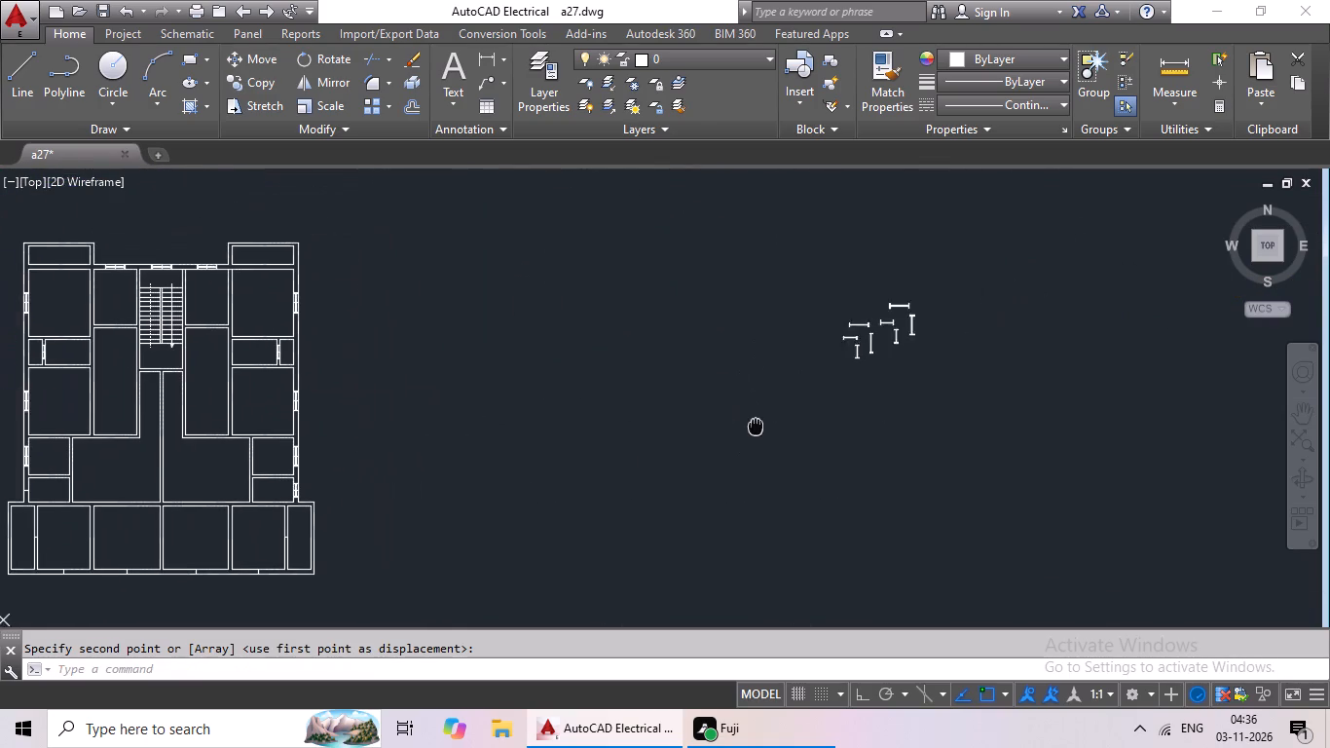
{"action": "middle_click_drag", "start_coordinate": [750, 429], "coordinate": [746, 430]}
{"action": "middle_click_drag", "start_coordinate": [852, 420], "coordinate": [771, 446]}
{"action": "middle_click_drag", "start_coordinate": [804, 372], "coordinate": [922, 350]}
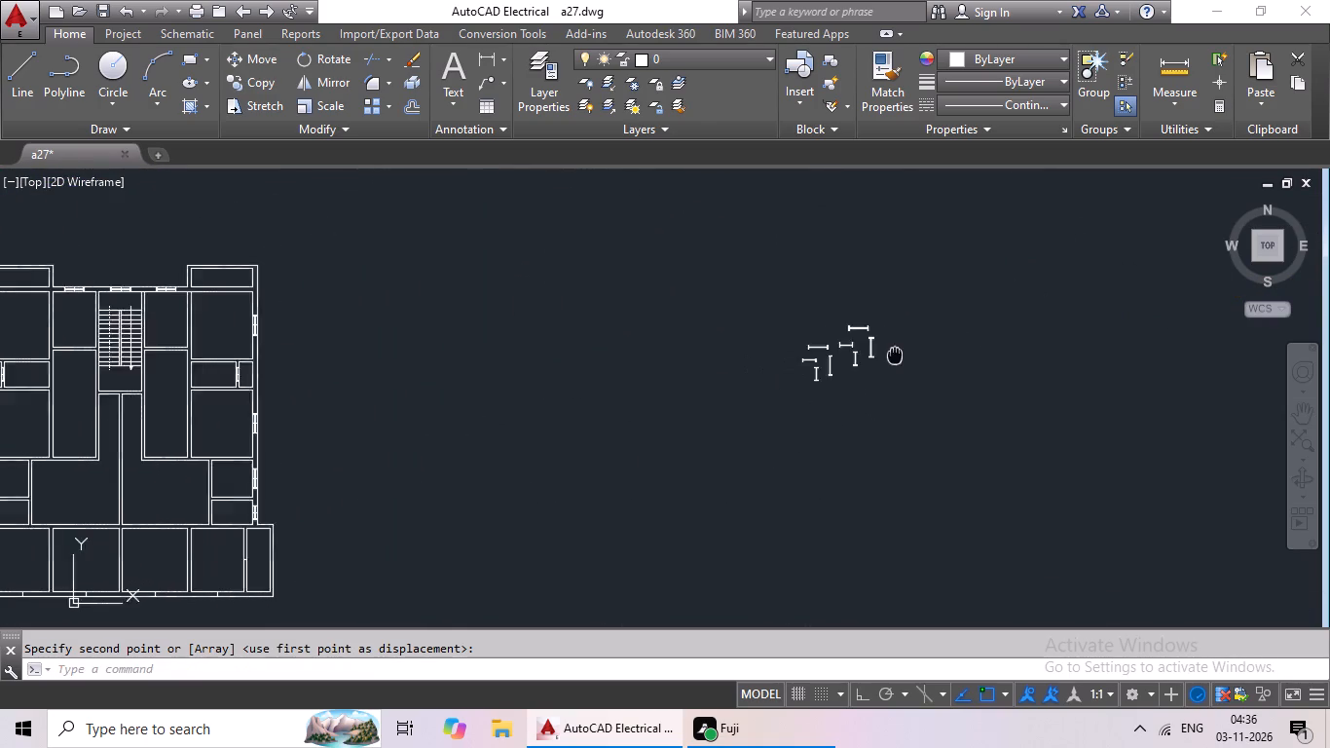
{"action": "middle_click_drag", "start_coordinate": [922, 350], "coordinate": [944, 345]}
{"action": "middle_click_drag", "start_coordinate": [880, 382], "coordinate": [915, 374]}
{"action": "middle_click_drag", "start_coordinate": [921, 375], "coordinate": [893, 395]}
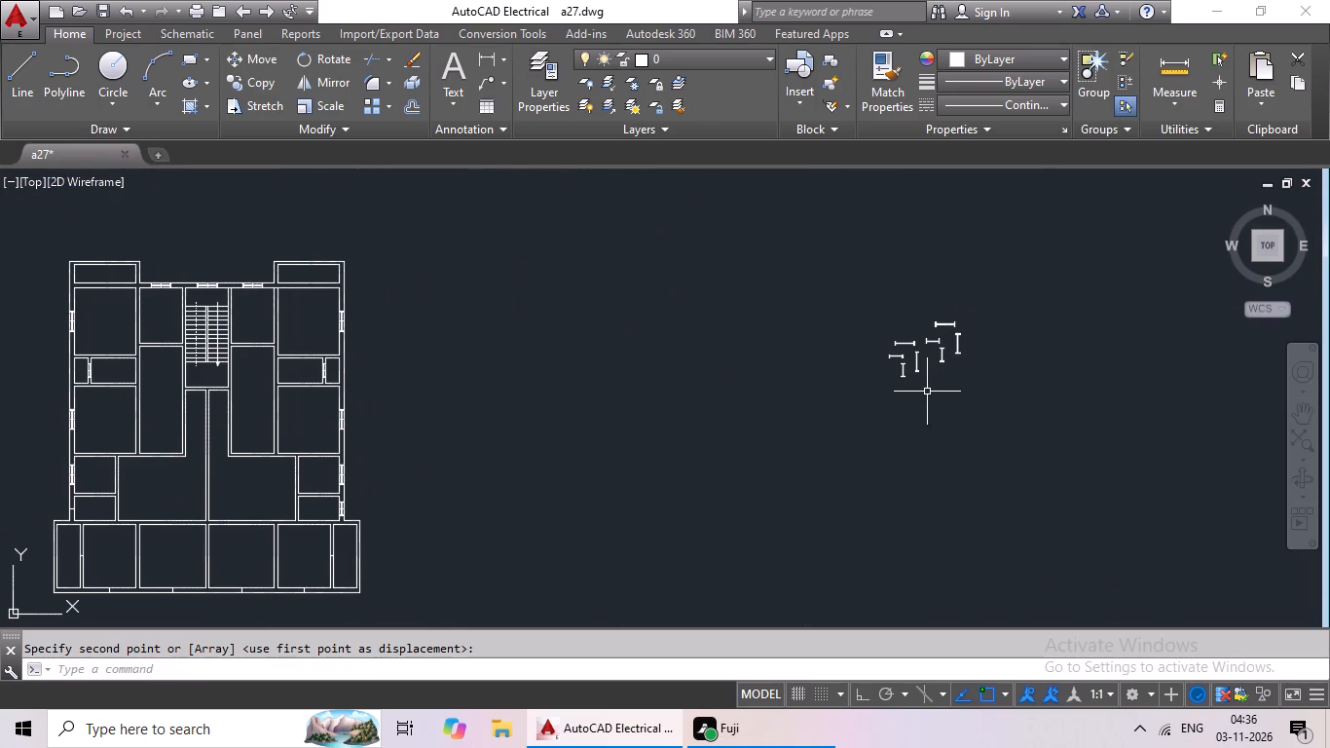
{"action": "middle_click_drag", "start_coordinate": [933, 393], "coordinate": [845, 430]}
{"action": "scroll", "coordinate": [860, 388], "scroll_direction": "up", "scroll_amount": 4}
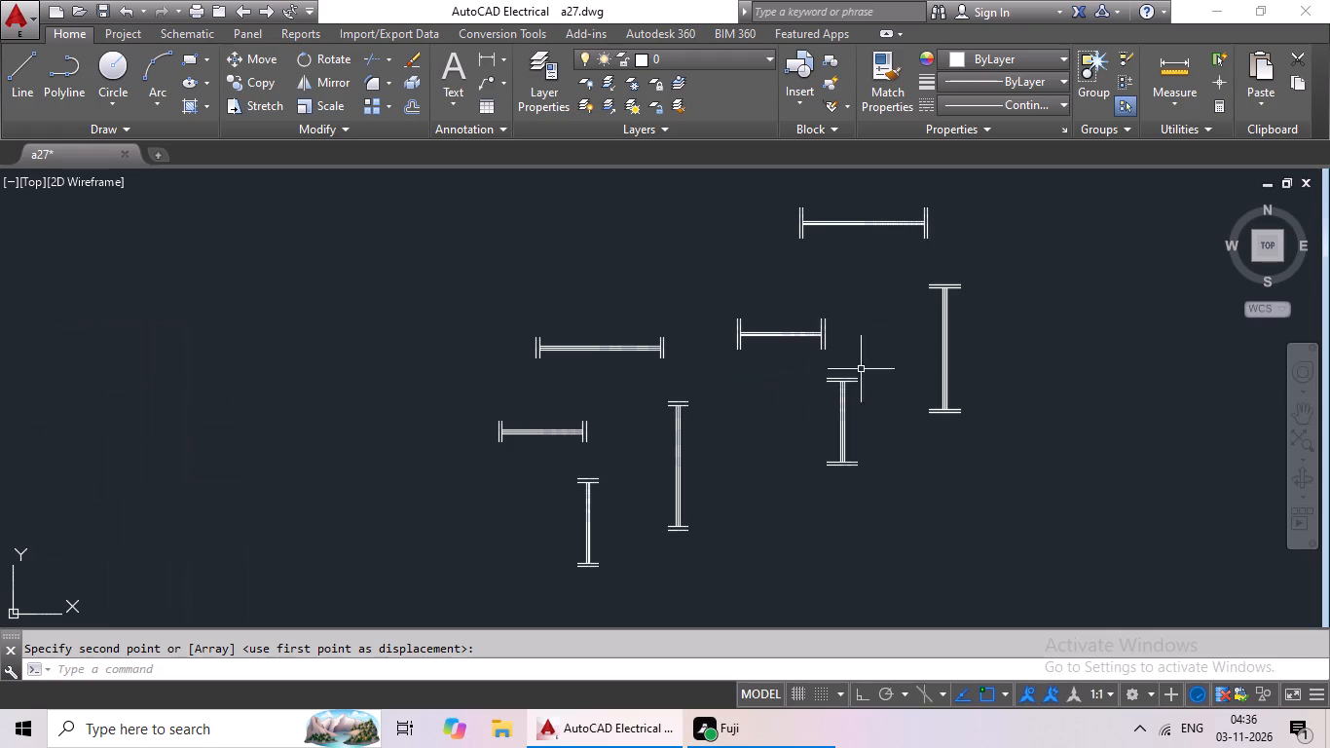
{"action": "left_click_drag", "start_coordinate": [866, 347], "coordinate": [907, 476]}
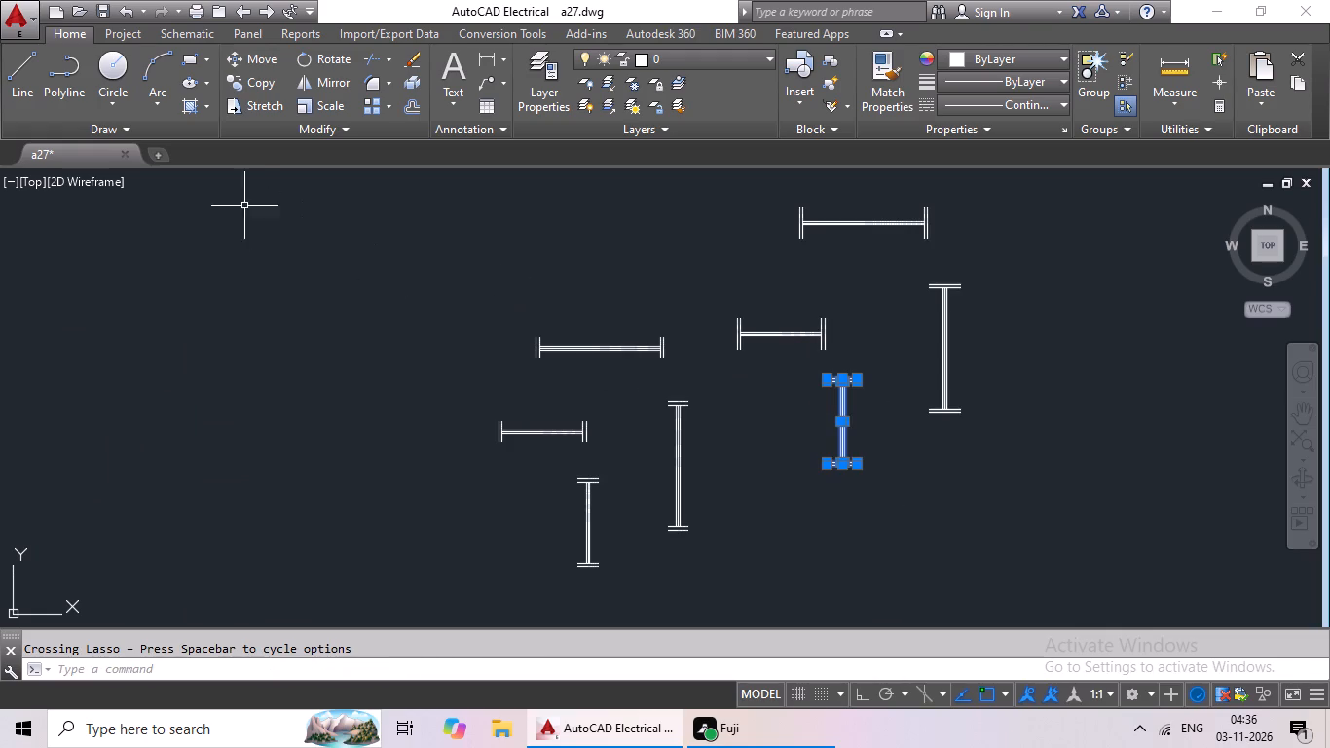
{"action": "left_click", "coordinate": [265, 78]}
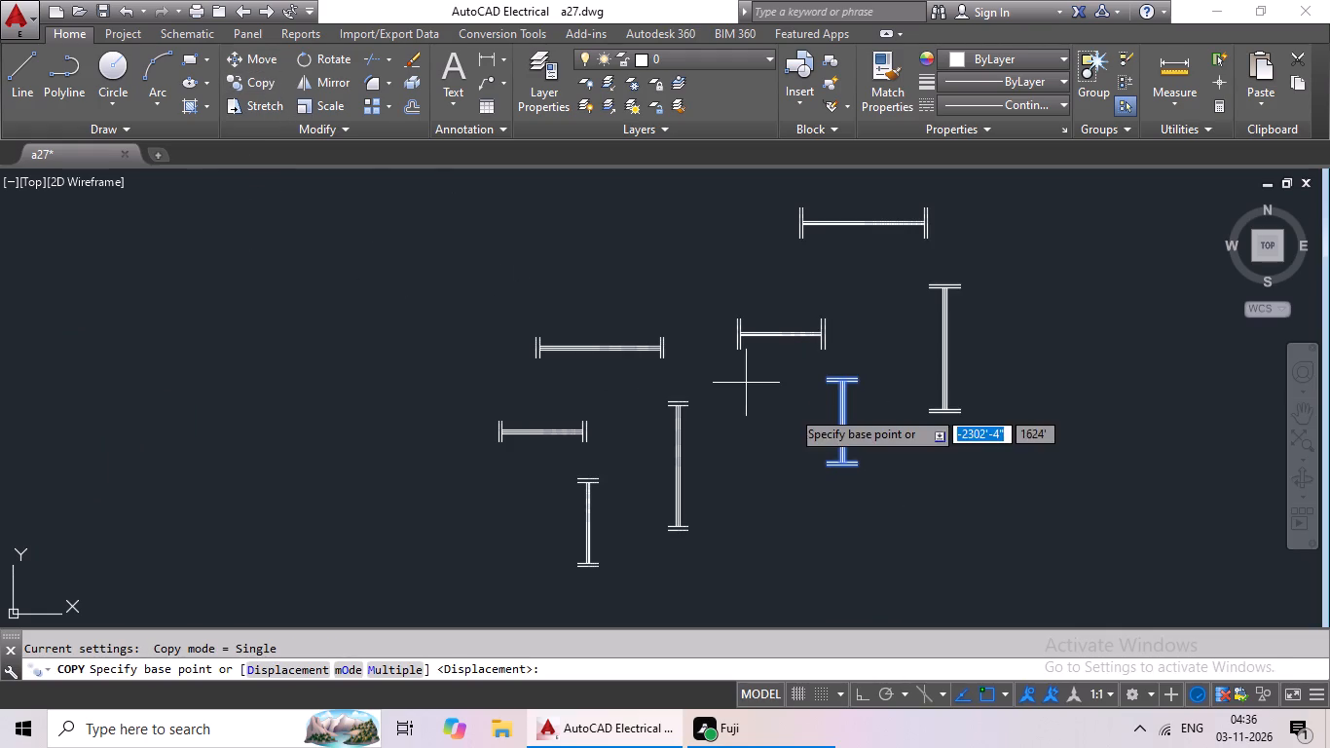
{"action": "scroll", "coordinate": [907, 438], "scroll_direction": "up", "scroll_amount": 3}
{"action": "left_click", "coordinate": [640, 378]}
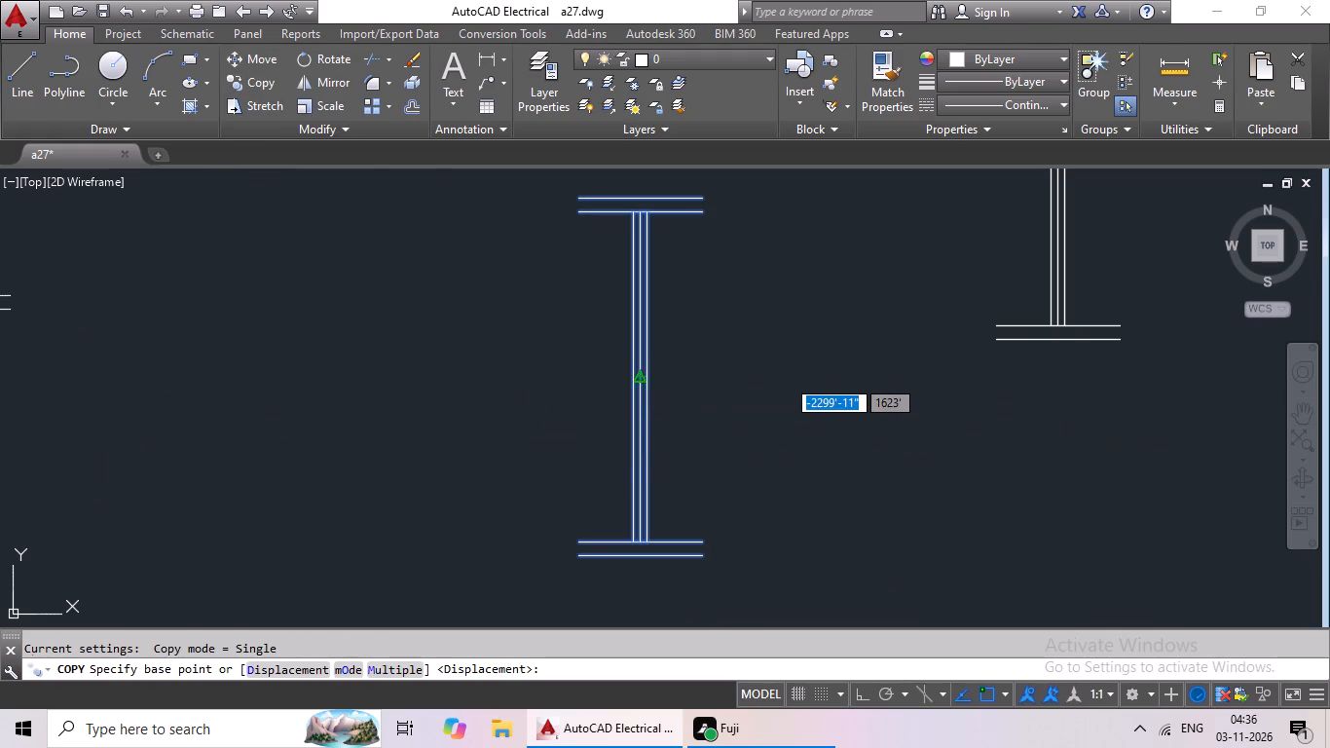
{"action": "scroll", "coordinate": [536, 439], "scroll_direction": "down", "scroll_amount": 4}
{"action": "middle_click_drag", "start_coordinate": [462, 478], "coordinate": [764, 331]}
{"action": "scroll", "coordinate": [638, 405], "scroll_direction": "down", "scroll_amount": 2}
{"action": "middle_click_drag", "start_coordinate": [413, 508], "coordinate": [890, 316]}
{"action": "scroll", "coordinate": [326, 456], "scroll_direction": "down", "scroll_amount": 1}
{"action": "middle_click_drag", "start_coordinate": [295, 470], "coordinate": [663, 388]}
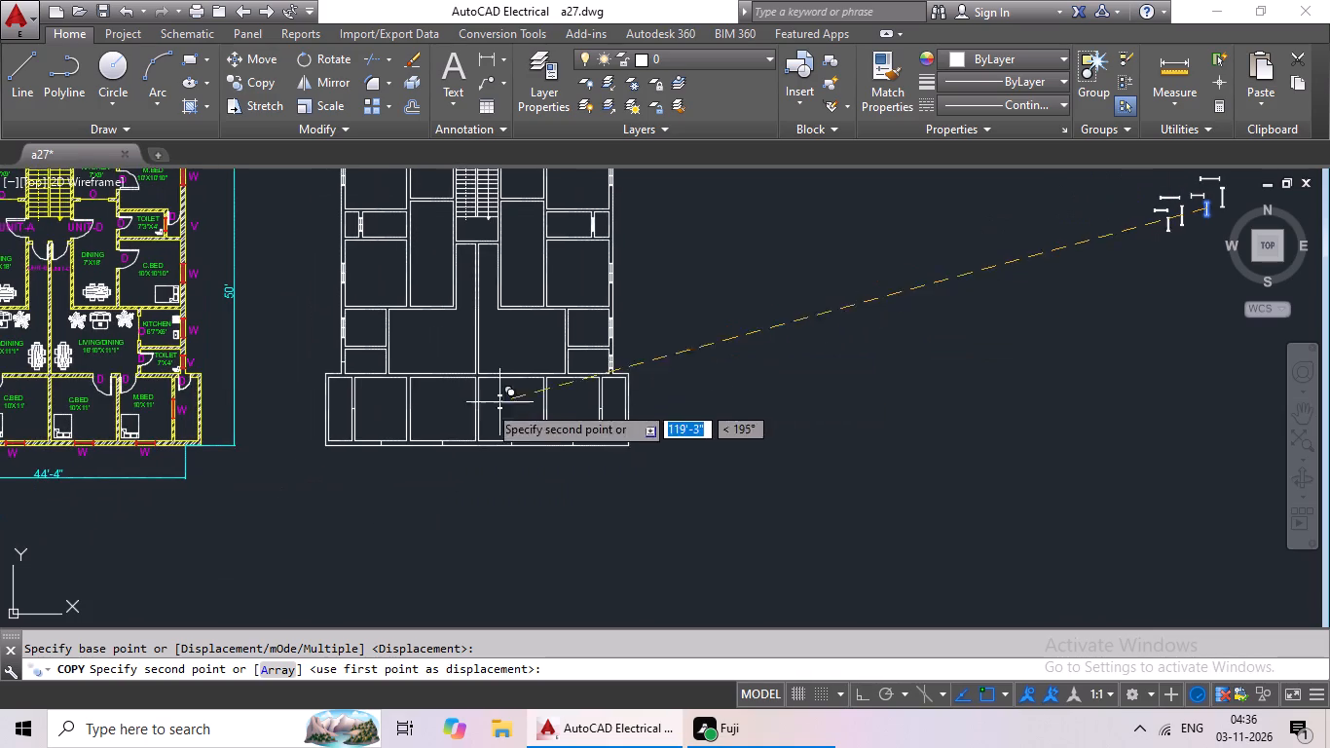
{"action": "scroll", "coordinate": [343, 355], "scroll_direction": "up", "scroll_amount": 4}
{"action": "left_click", "coordinate": [335, 393]}
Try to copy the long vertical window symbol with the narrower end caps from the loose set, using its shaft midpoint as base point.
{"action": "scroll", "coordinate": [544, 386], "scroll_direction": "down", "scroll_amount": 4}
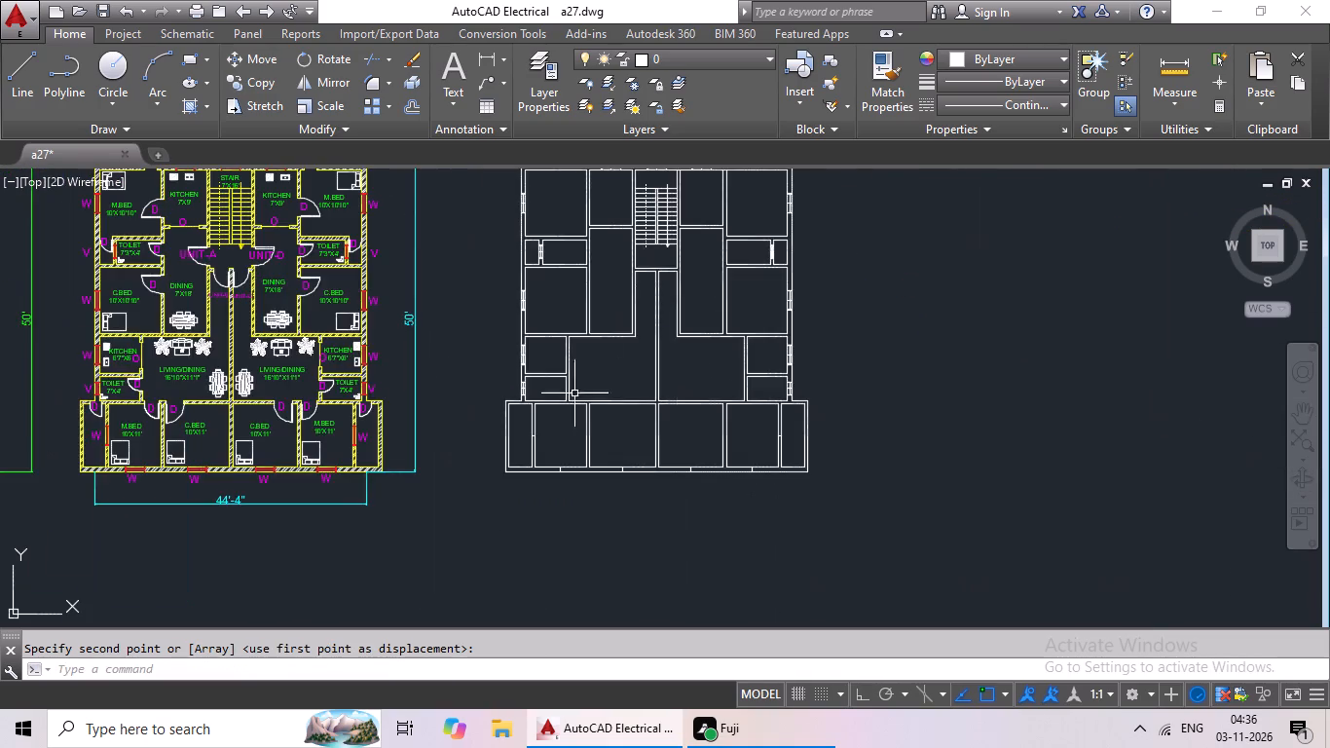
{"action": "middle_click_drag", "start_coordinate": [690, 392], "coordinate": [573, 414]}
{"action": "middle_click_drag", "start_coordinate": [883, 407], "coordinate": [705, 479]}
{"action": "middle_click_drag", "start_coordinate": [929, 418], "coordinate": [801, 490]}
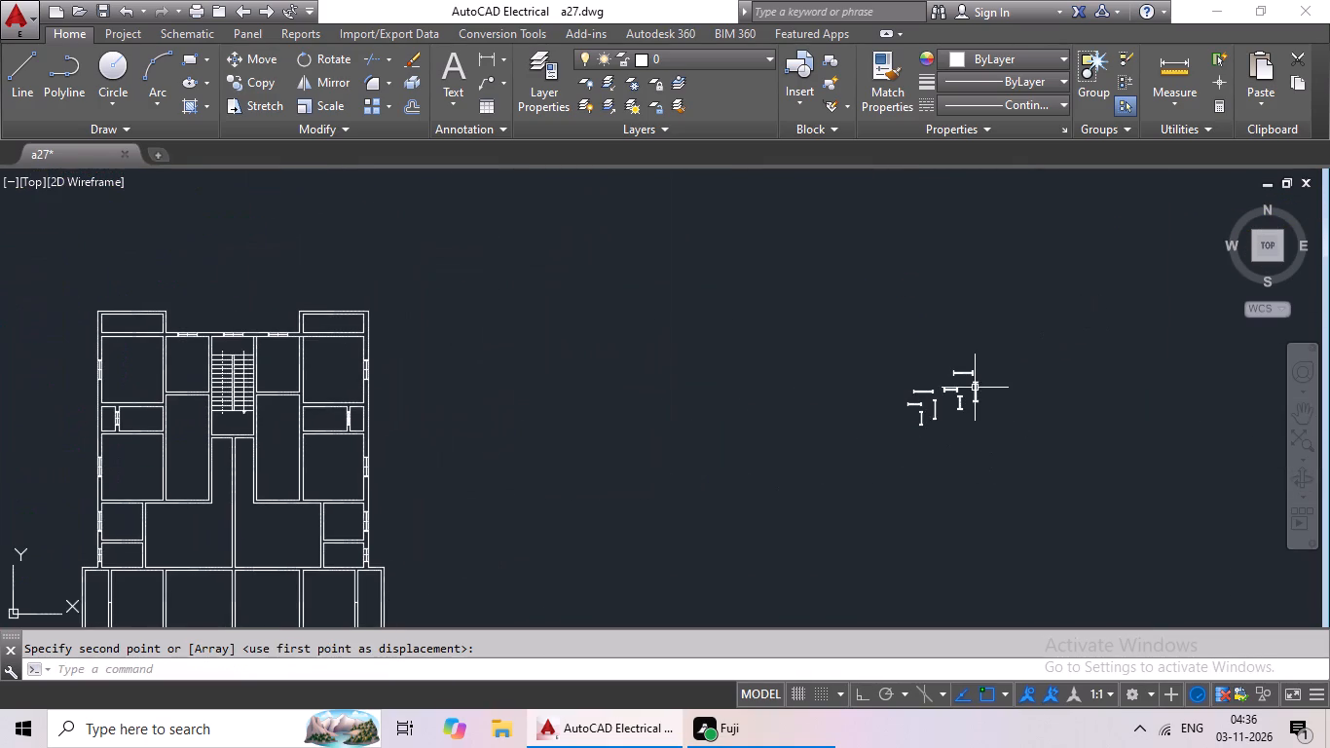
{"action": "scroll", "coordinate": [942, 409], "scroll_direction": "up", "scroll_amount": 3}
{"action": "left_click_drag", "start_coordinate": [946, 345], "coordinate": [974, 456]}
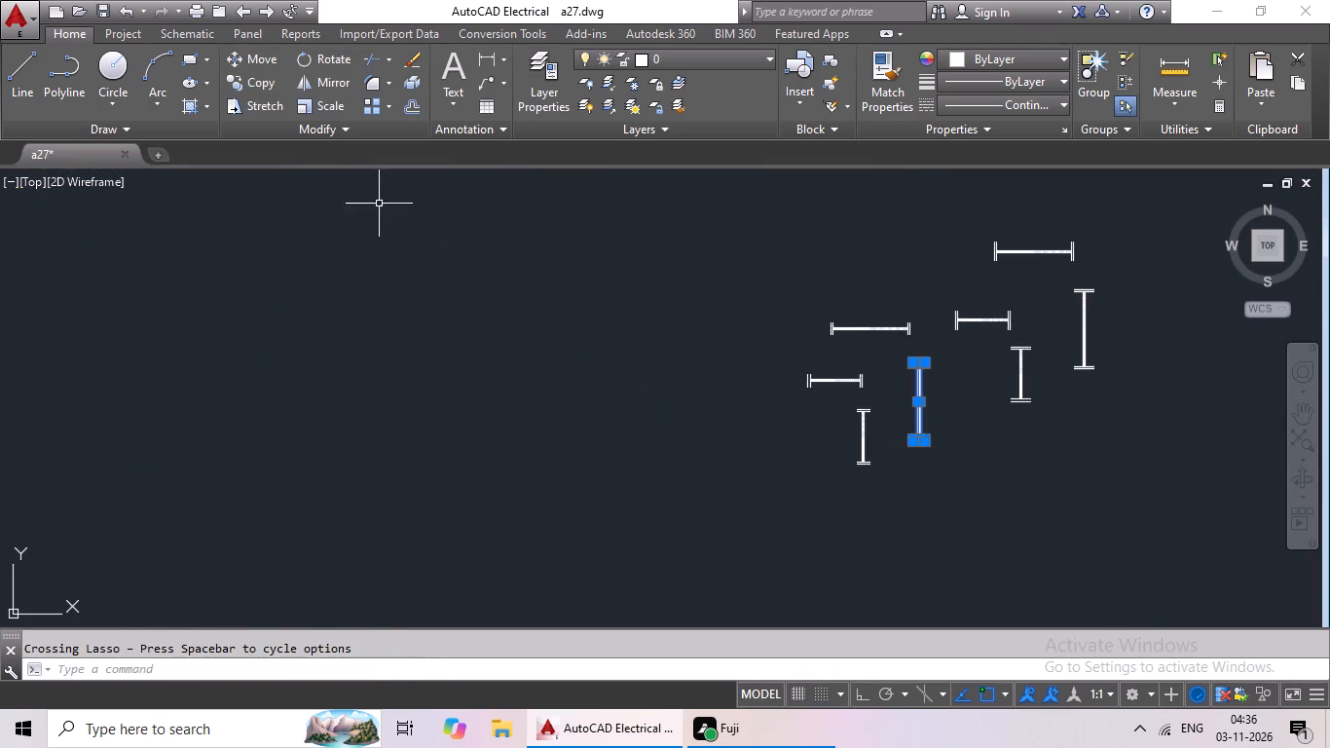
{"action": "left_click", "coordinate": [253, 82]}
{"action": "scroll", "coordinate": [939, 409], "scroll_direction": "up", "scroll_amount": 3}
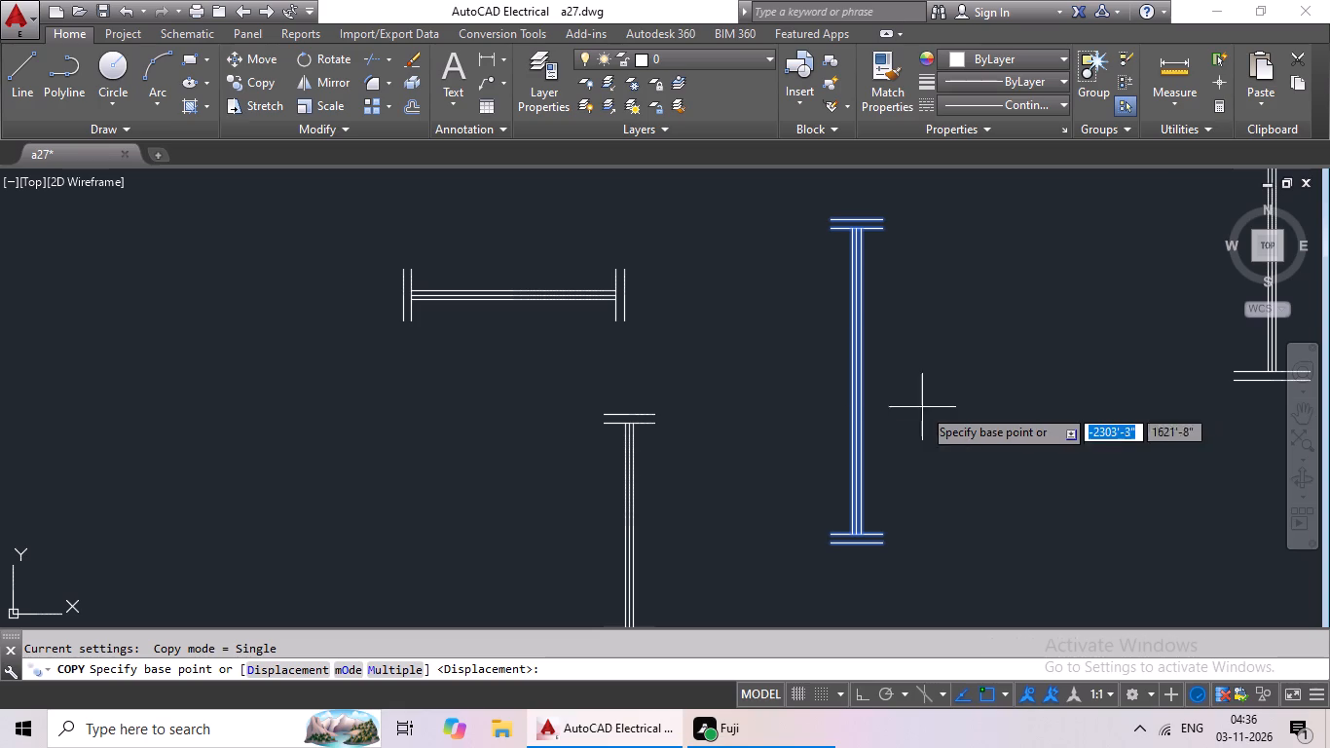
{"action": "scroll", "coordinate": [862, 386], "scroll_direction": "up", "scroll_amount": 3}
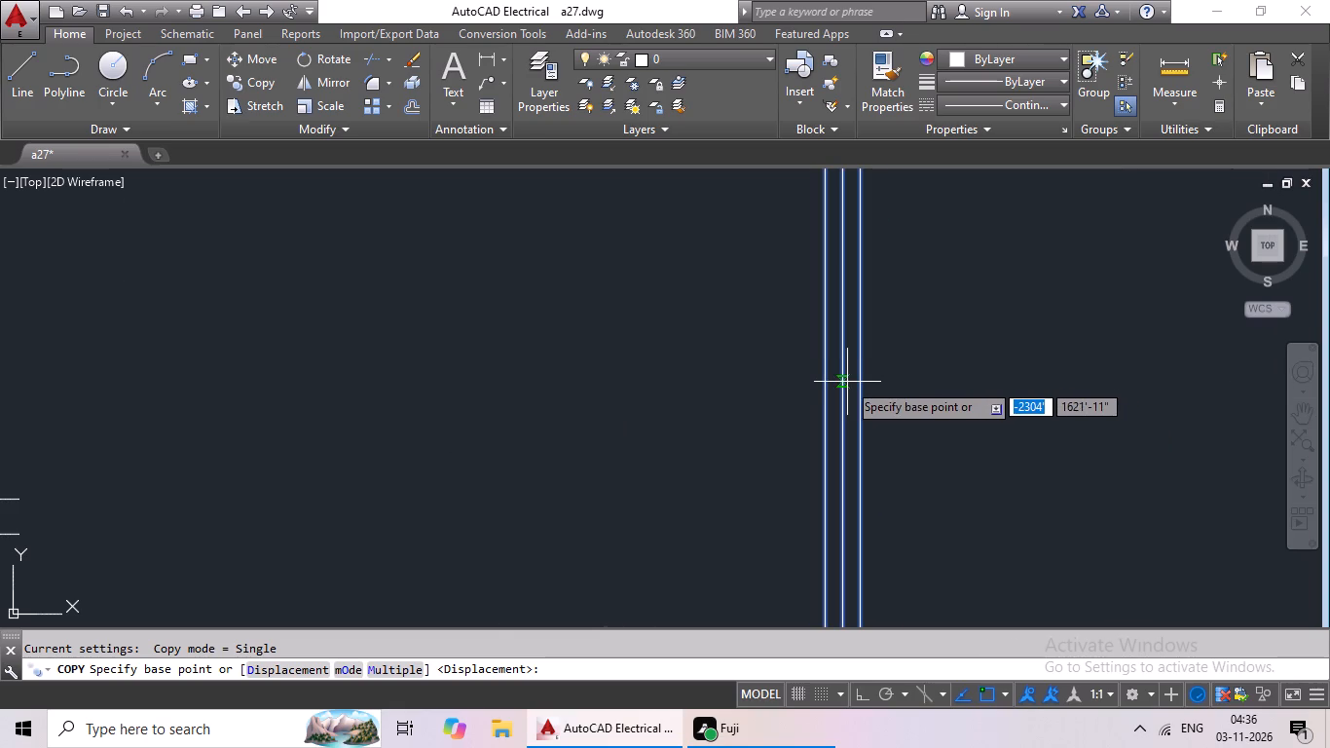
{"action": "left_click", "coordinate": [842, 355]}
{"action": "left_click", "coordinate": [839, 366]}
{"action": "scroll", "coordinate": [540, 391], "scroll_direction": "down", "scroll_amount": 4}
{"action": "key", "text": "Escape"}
Copy the long vertical window symbol with narrower end caps by its shaft midpoint onto the mark on the partition beside the southeast corner strip.
{"action": "left_click_drag", "start_coordinate": [593, 272], "coordinate": [564, 572]}
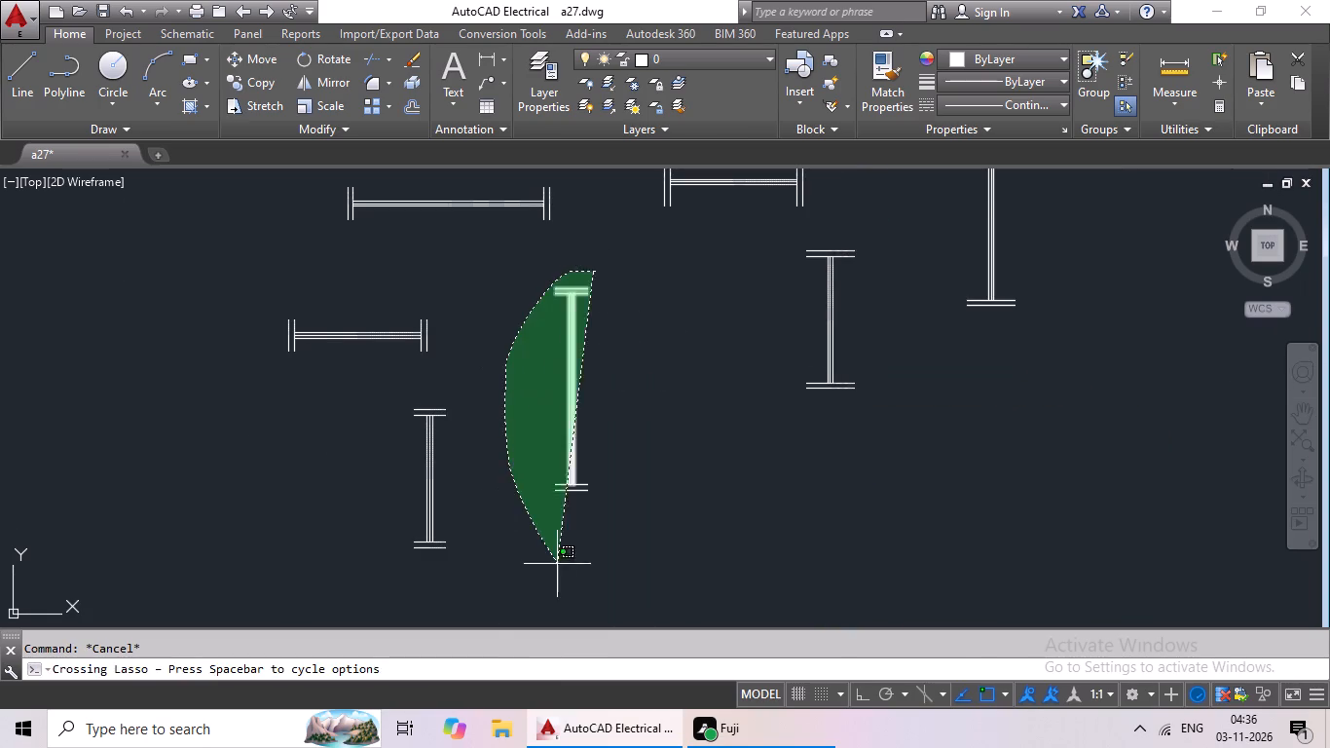
{"action": "left_click_drag", "start_coordinate": [564, 572], "coordinate": [667, 572]}
{"action": "left_click_drag", "start_coordinate": [264, 79], "coordinate": [266, 88]}
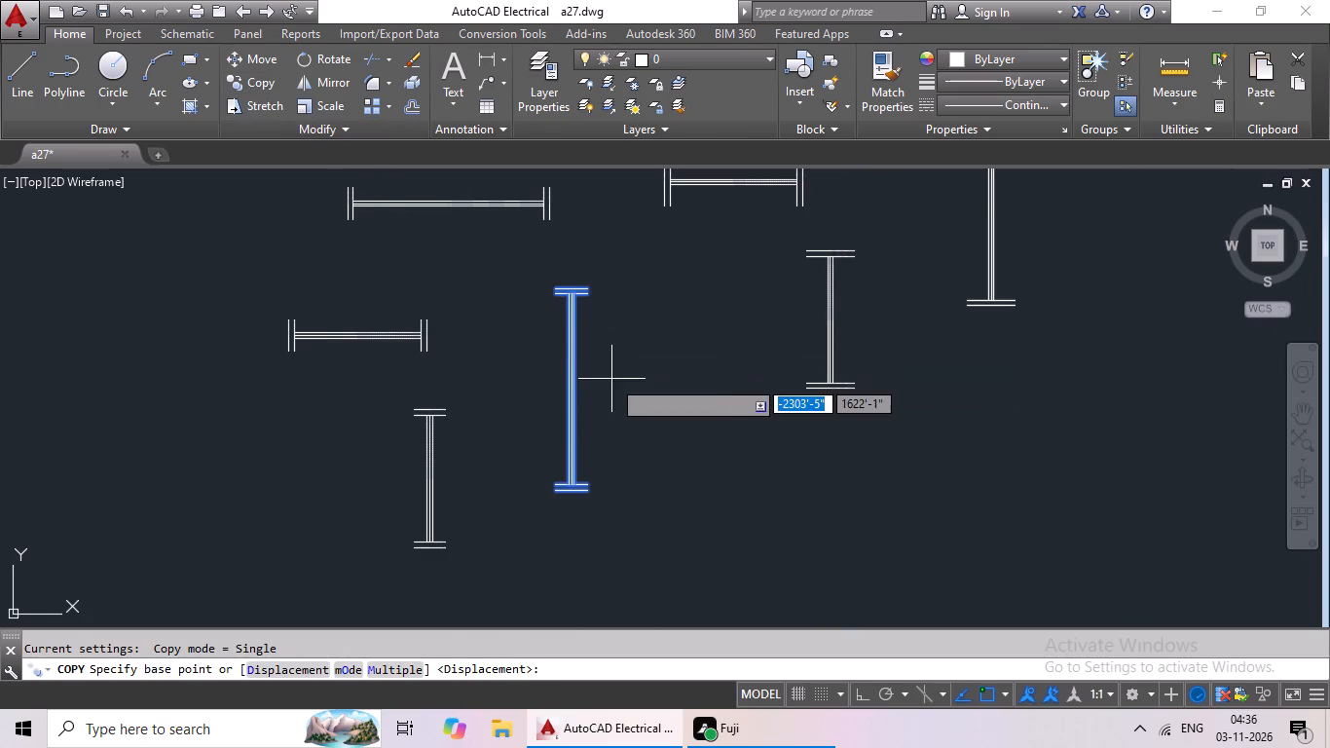
{"action": "scroll", "coordinate": [611, 379], "scroll_direction": "up", "scroll_amount": 3}
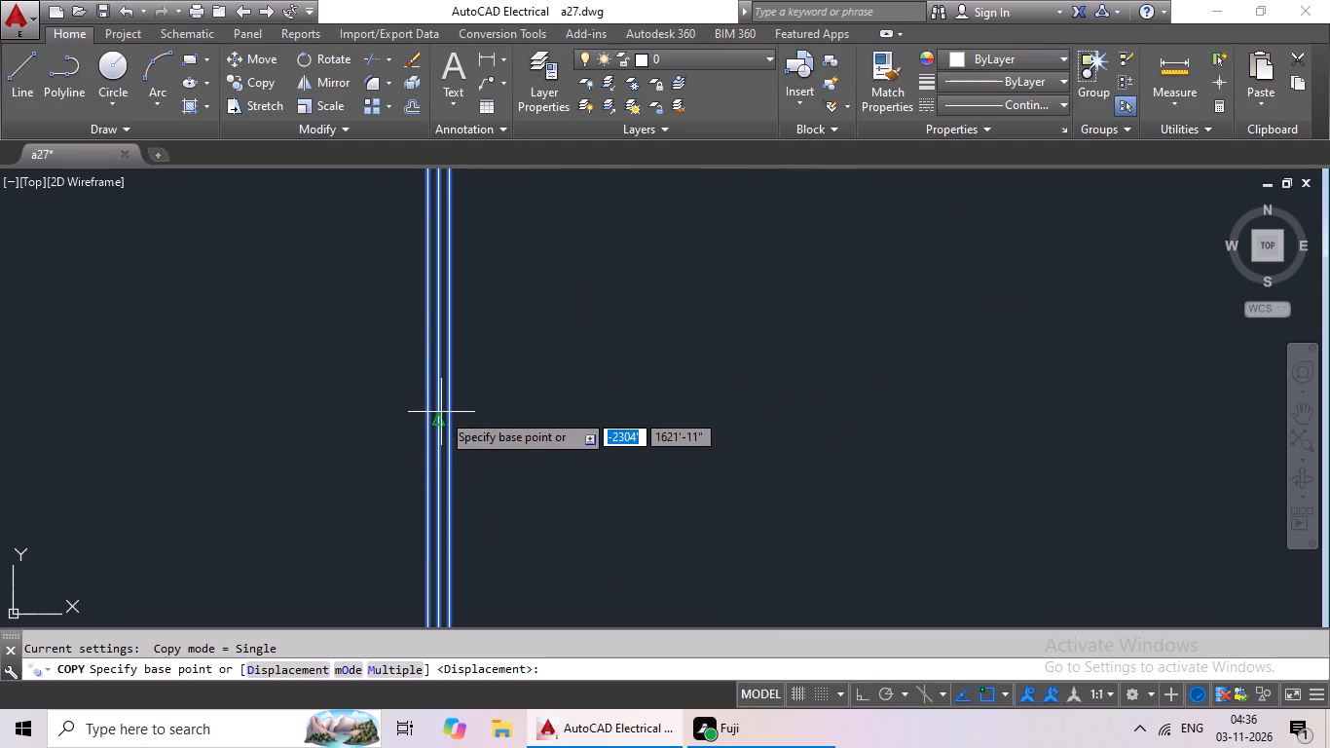
{"action": "left_click", "coordinate": [441, 420]}
{"action": "scroll", "coordinate": [351, 503], "scroll_direction": "down", "scroll_amount": 3}
{"action": "middle_click_drag", "start_coordinate": [347, 508], "coordinate": [659, 316]}
{"action": "scroll", "coordinate": [526, 412], "scroll_direction": "down", "scroll_amount": 2}
{"action": "middle_click_drag", "start_coordinate": [452, 478], "coordinate": [689, 359]}
{"action": "scroll", "coordinate": [333, 542], "scroll_direction": "down", "scroll_amount": 1}
{"action": "middle_click_drag", "start_coordinate": [334, 542], "coordinate": [594, 373]}
{"action": "scroll", "coordinate": [257, 535], "scroll_direction": "down", "scroll_amount": 1}
{"action": "middle_click_drag", "start_coordinate": [243, 548], "coordinate": [604, 375]}
{"action": "middle_click_drag", "start_coordinate": [295, 506], "coordinate": [585, 462]}
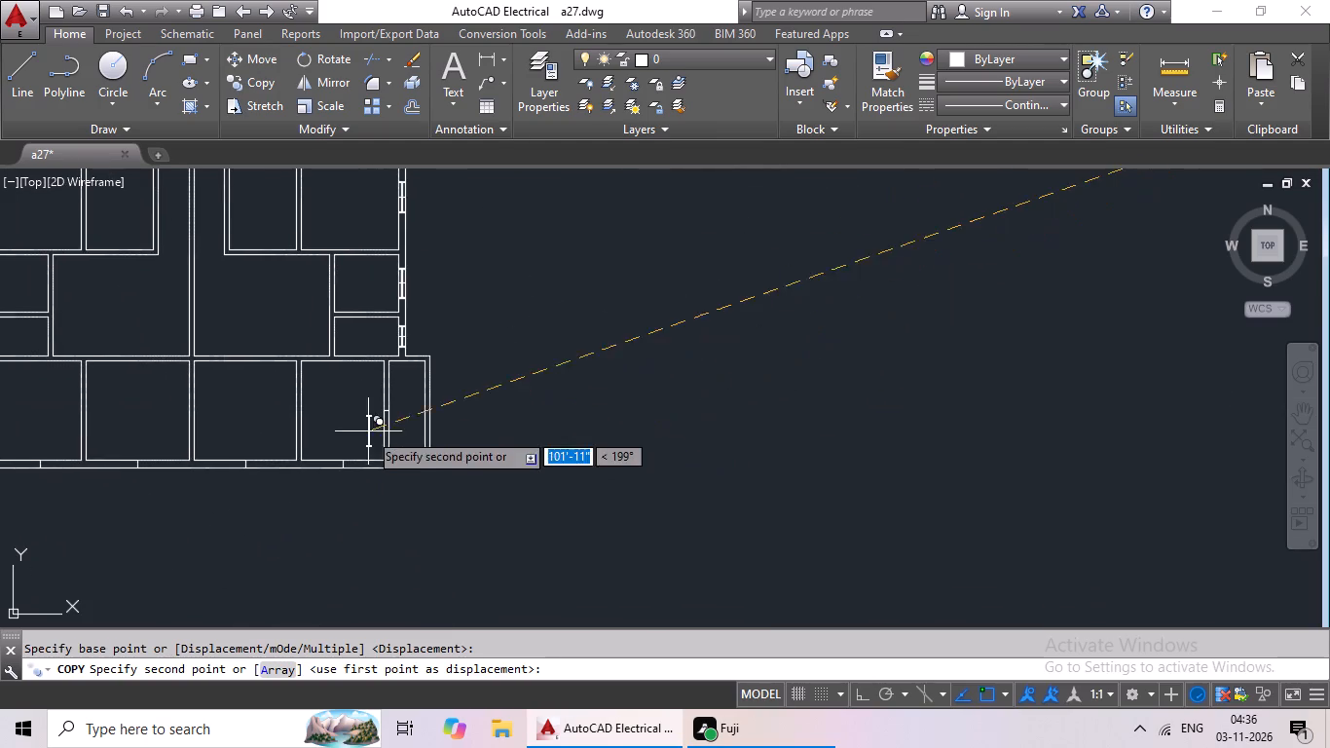
{"action": "scroll", "coordinate": [379, 406], "scroll_direction": "up", "scroll_amount": 4}
{"action": "left_click", "coordinate": [416, 455]}
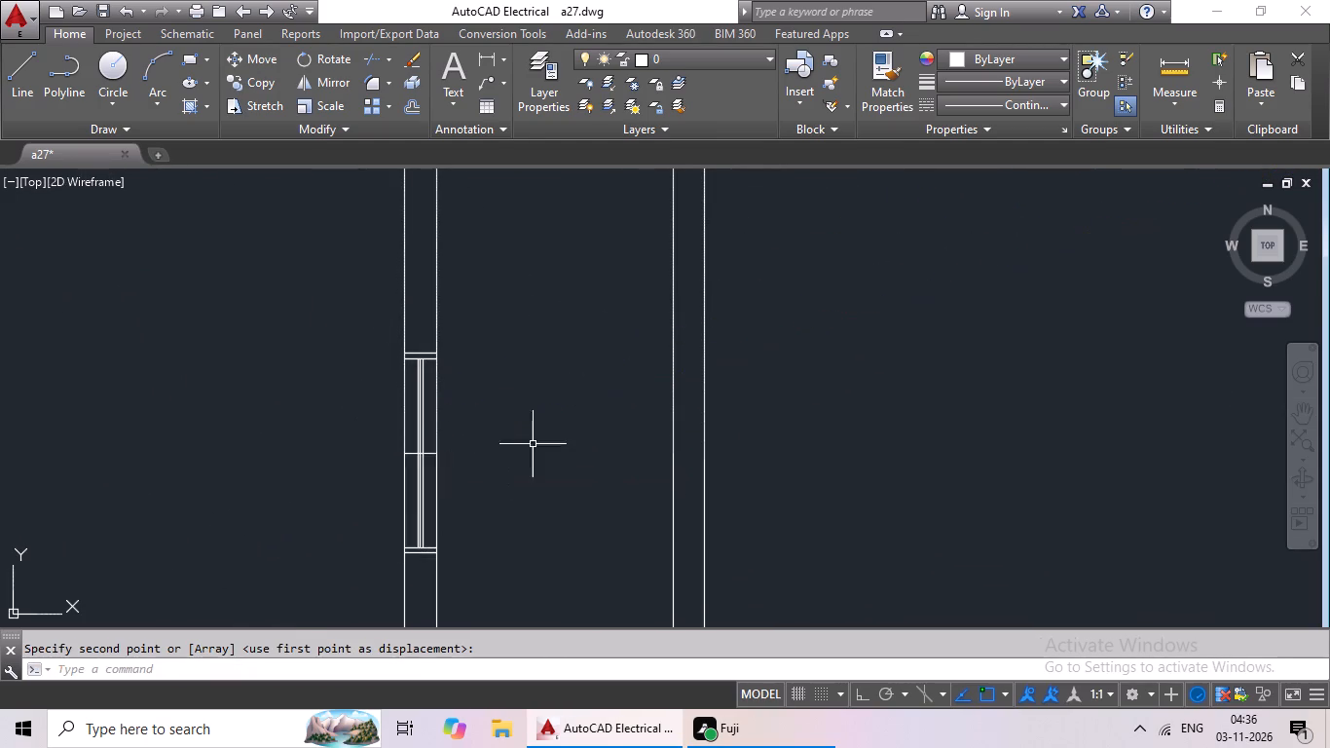
Copy the topmost long horizontal window symbol by its shaft midpoint onto the easternmost mark on the south outer wall.
{"action": "scroll", "coordinate": [535, 443], "scroll_direction": "down", "scroll_amount": 4}
{"action": "middle_click_drag", "start_coordinate": [714, 438], "coordinate": [782, 425]}
{"action": "middle_click_drag", "start_coordinate": [858, 397], "coordinate": [848, 402]}
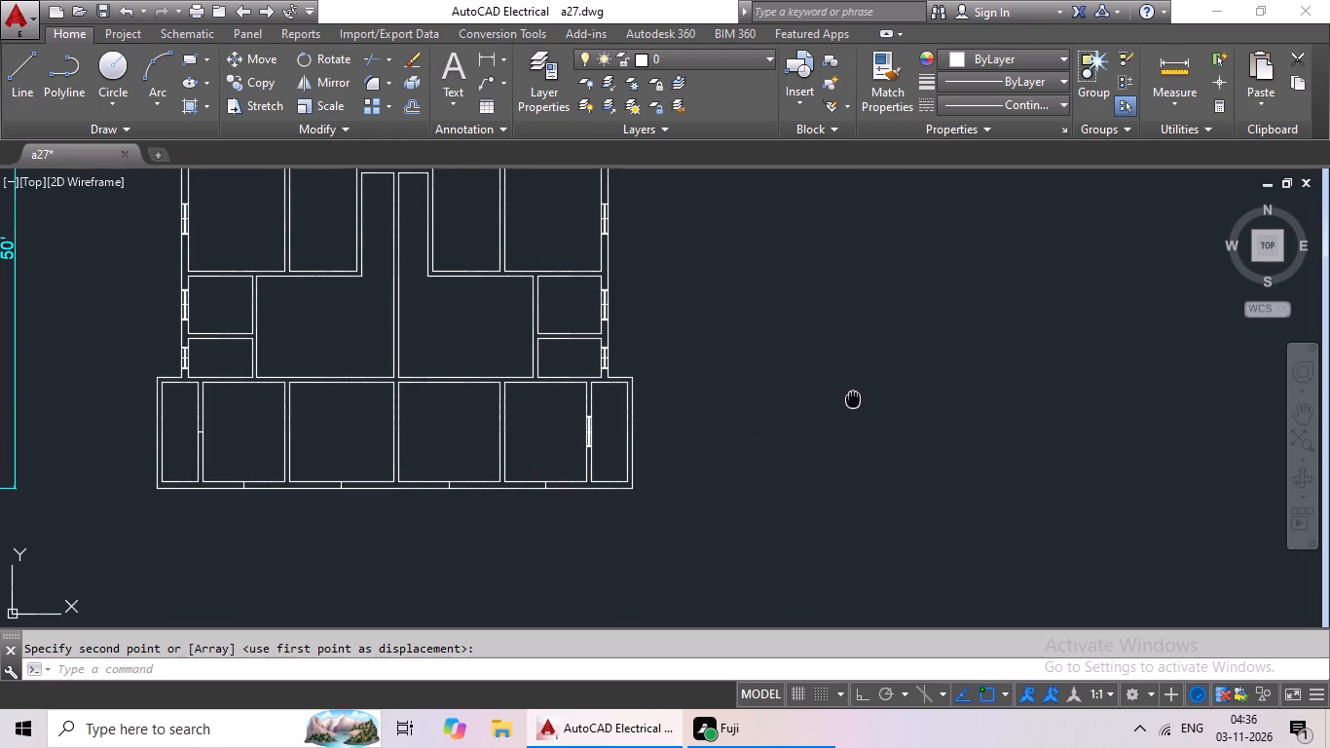
{"action": "middle_click_drag", "start_coordinate": [848, 402], "coordinate": [629, 454]}
{"action": "middle_click_drag", "start_coordinate": [664, 429], "coordinate": [492, 523]}
{"action": "middle_click_drag", "start_coordinate": [708, 415], "coordinate": [547, 493]}
{"action": "middle_click_drag", "start_coordinate": [874, 368], "coordinate": [743, 454]}
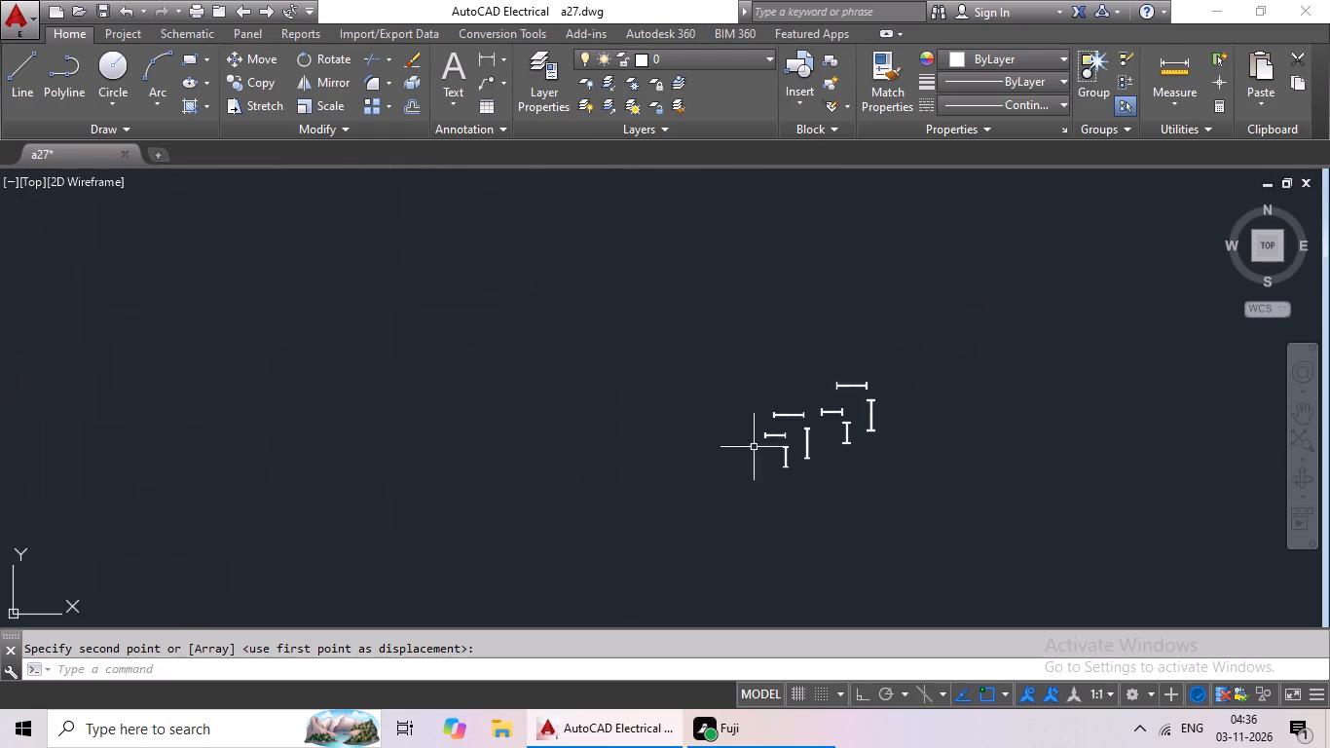
{"action": "scroll", "coordinate": [867, 386], "scroll_direction": "up", "scroll_amount": 4}
{"action": "left_click_drag", "start_coordinate": [867, 323], "coordinate": [616, 385]}
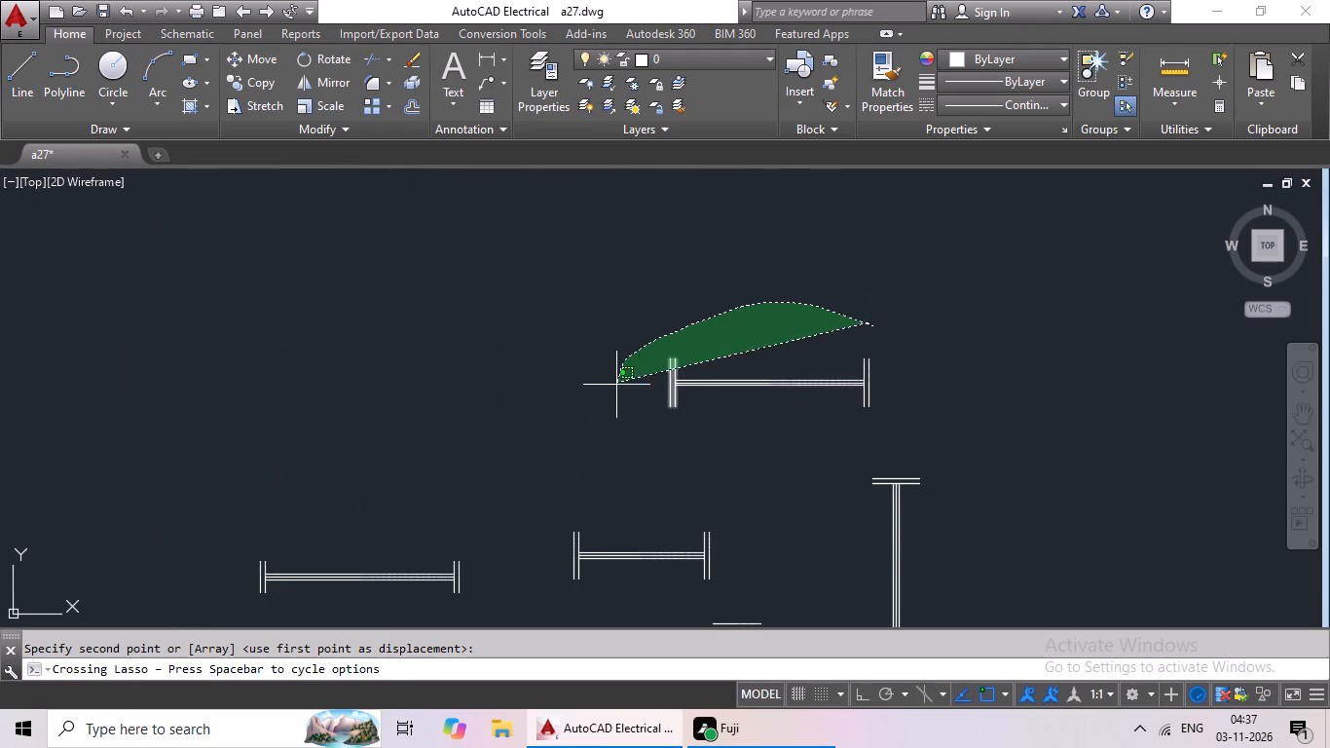
{"action": "left_click_drag", "start_coordinate": [616, 385], "coordinate": [942, 373]}
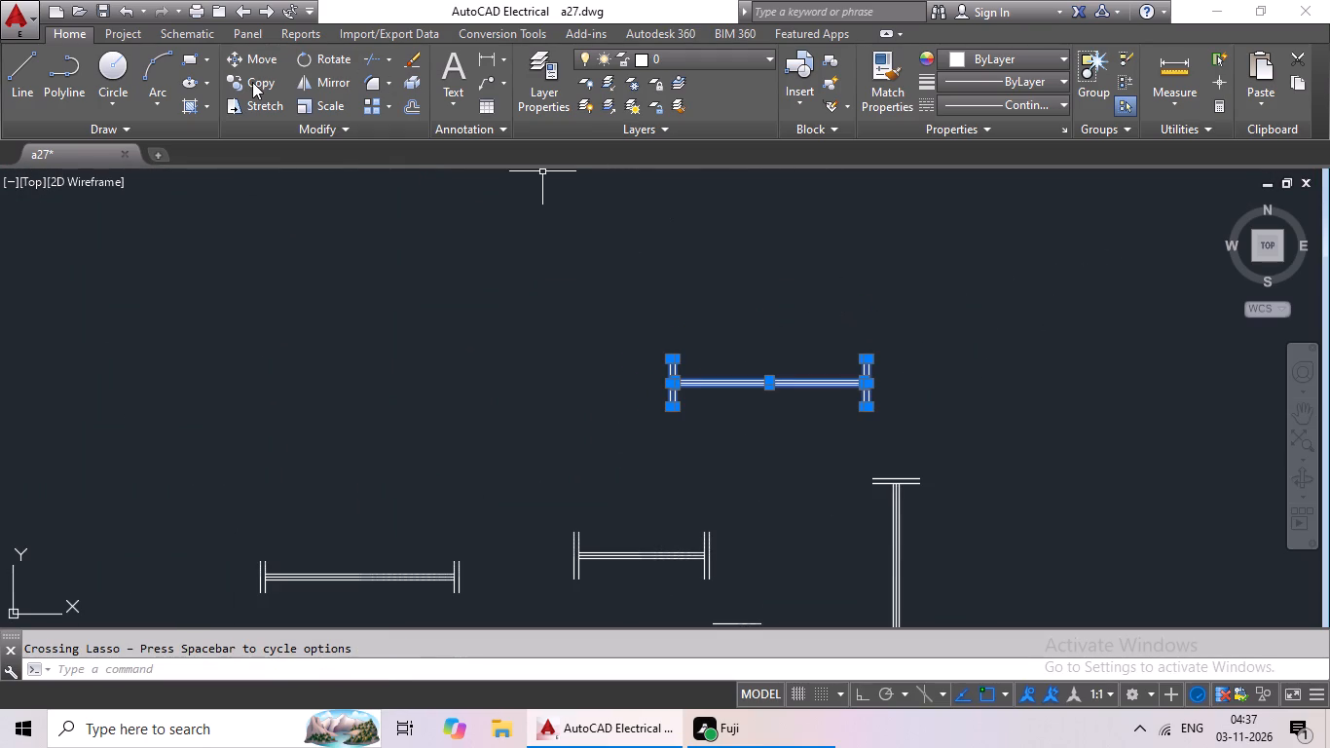
{"action": "left_click", "coordinate": [251, 84]}
{"action": "scroll", "coordinate": [780, 379], "scroll_direction": "up", "scroll_amount": 4}
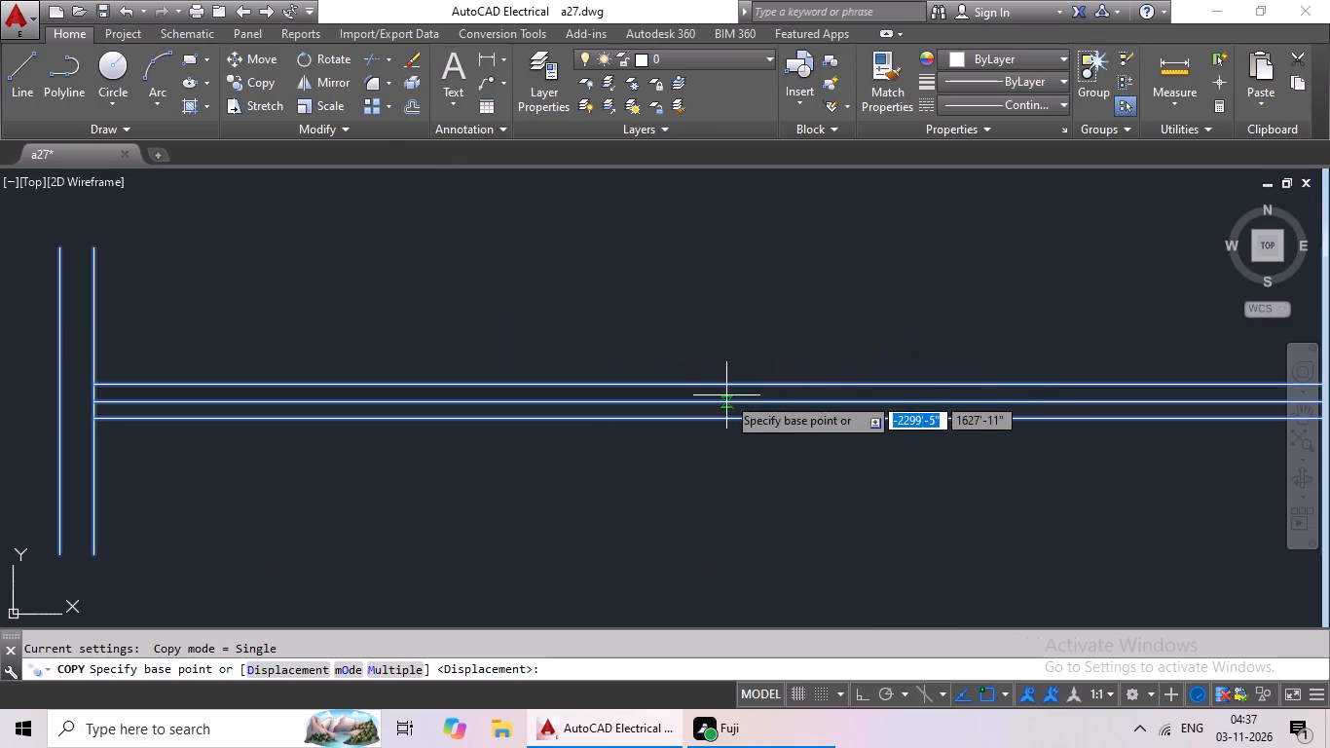
{"action": "scroll", "coordinate": [821, 402], "scroll_direction": "down", "scroll_amount": 1}
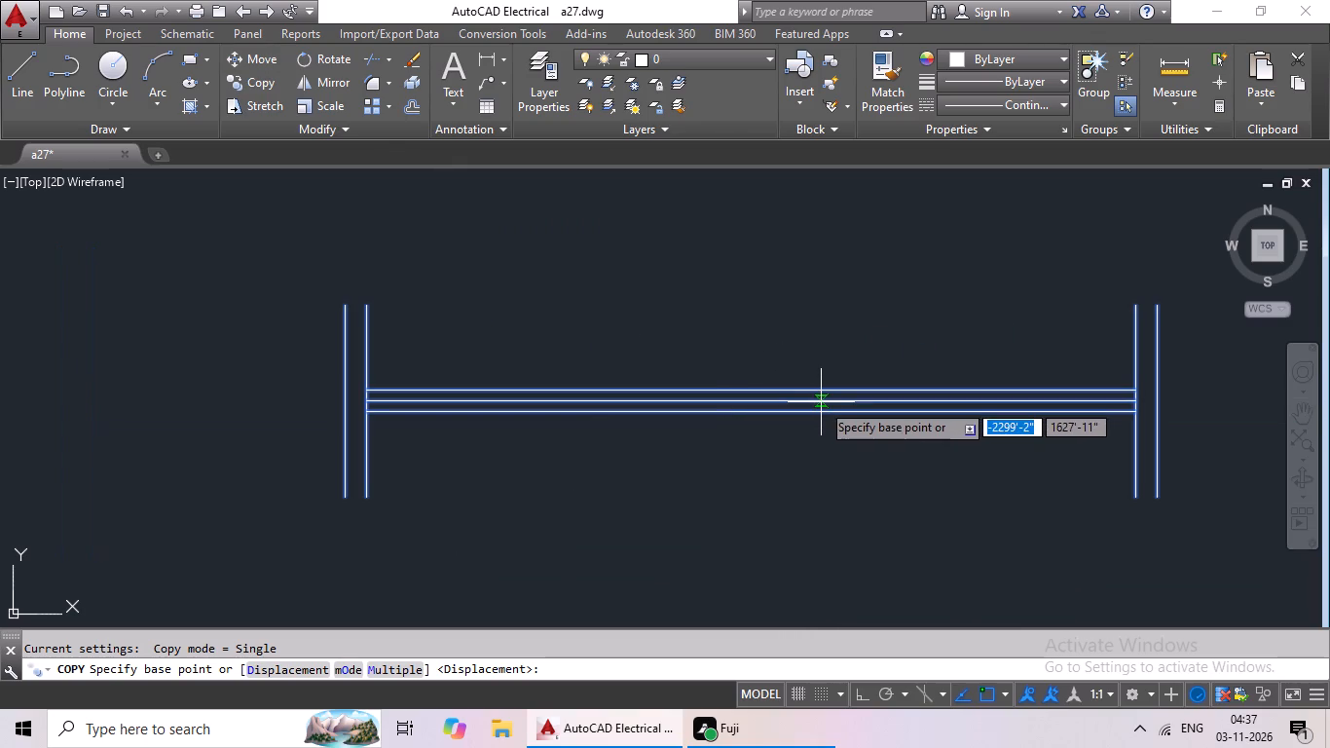
{"action": "left_click", "coordinate": [755, 401]}
{"action": "scroll", "coordinate": [633, 433], "scroll_direction": "down", "scroll_amount": 1}
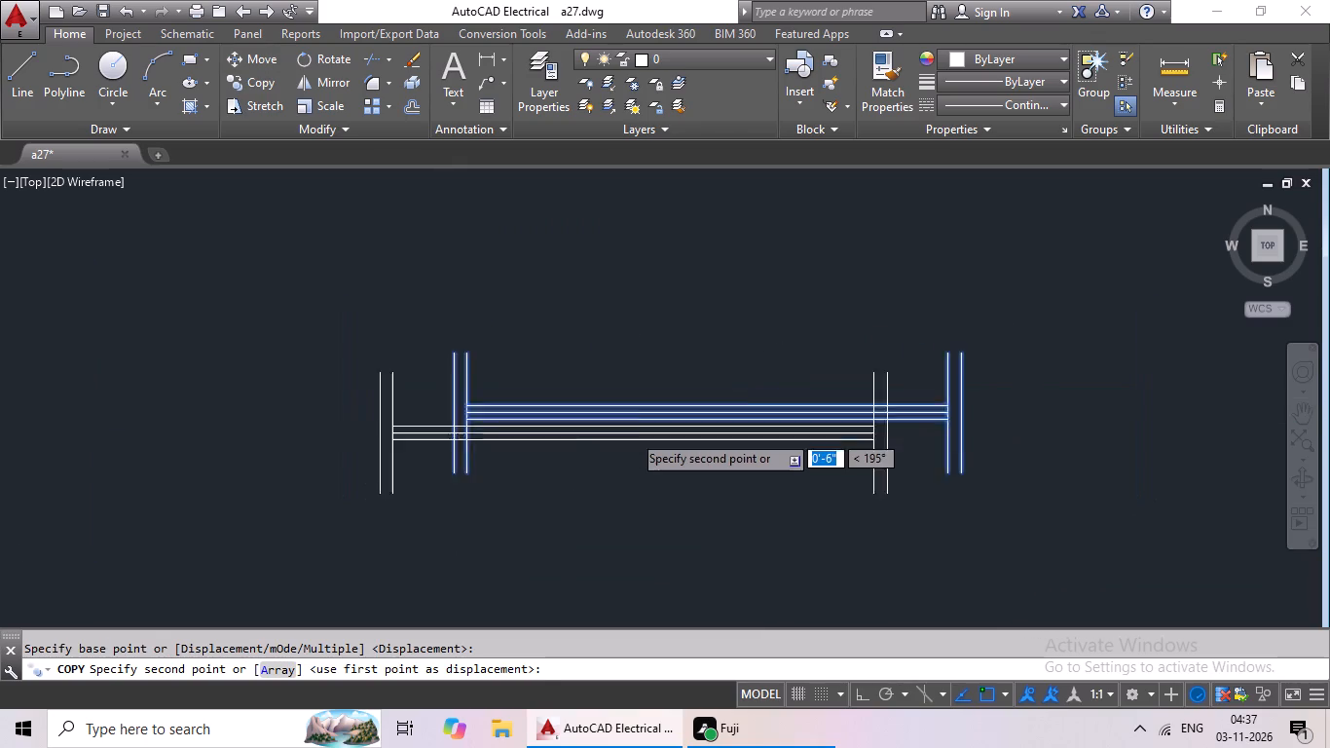
{"action": "scroll", "coordinate": [632, 433], "scroll_direction": "down", "scroll_amount": 2}
{"action": "middle_click_drag", "start_coordinate": [619, 440], "coordinate": [669, 291]}
{"action": "scroll", "coordinate": [515, 431], "scroll_direction": "down", "scroll_amount": 1}
{"action": "middle_click_drag", "start_coordinate": [490, 456], "coordinate": [616, 237]}
{"action": "scroll", "coordinate": [521, 345], "scroll_direction": "down", "scroll_amount": 2}
{"action": "middle_click_drag", "start_coordinate": [451, 437], "coordinate": [689, 223]}
{"action": "middle_click_drag", "start_coordinate": [407, 440], "coordinate": [620, 279]}
{"action": "middle_click_drag", "start_coordinate": [489, 419], "coordinate": [745, 220]}
{"action": "scroll", "coordinate": [484, 457], "scroll_direction": "down", "scroll_amount": 1}
{"action": "middle_click_drag", "start_coordinate": [488, 457], "coordinate": [716, 307]}
{"action": "middle_click_drag", "start_coordinate": [449, 434], "coordinate": [546, 417]}
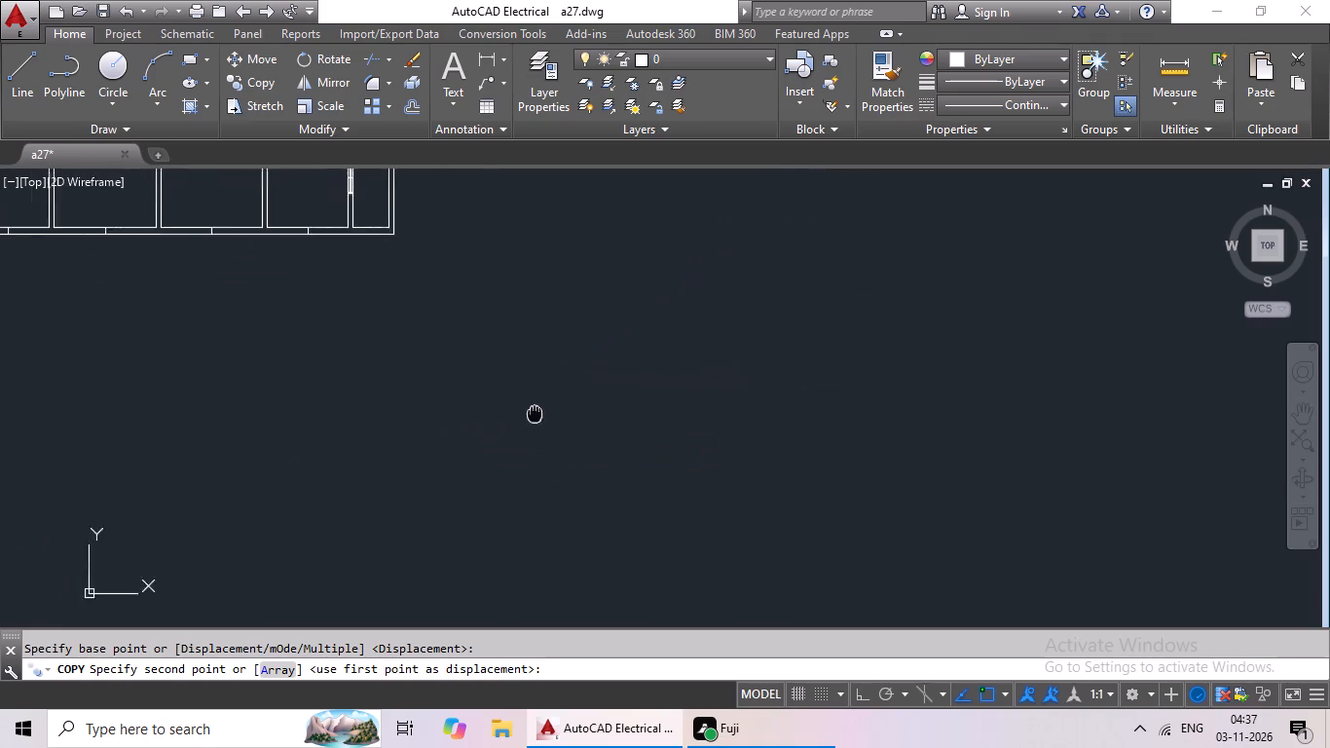
{"action": "middle_click_drag", "start_coordinate": [546, 417], "coordinate": [646, 491]}
{"action": "scroll", "coordinate": [374, 295], "scroll_direction": "up", "scroll_amount": 4}
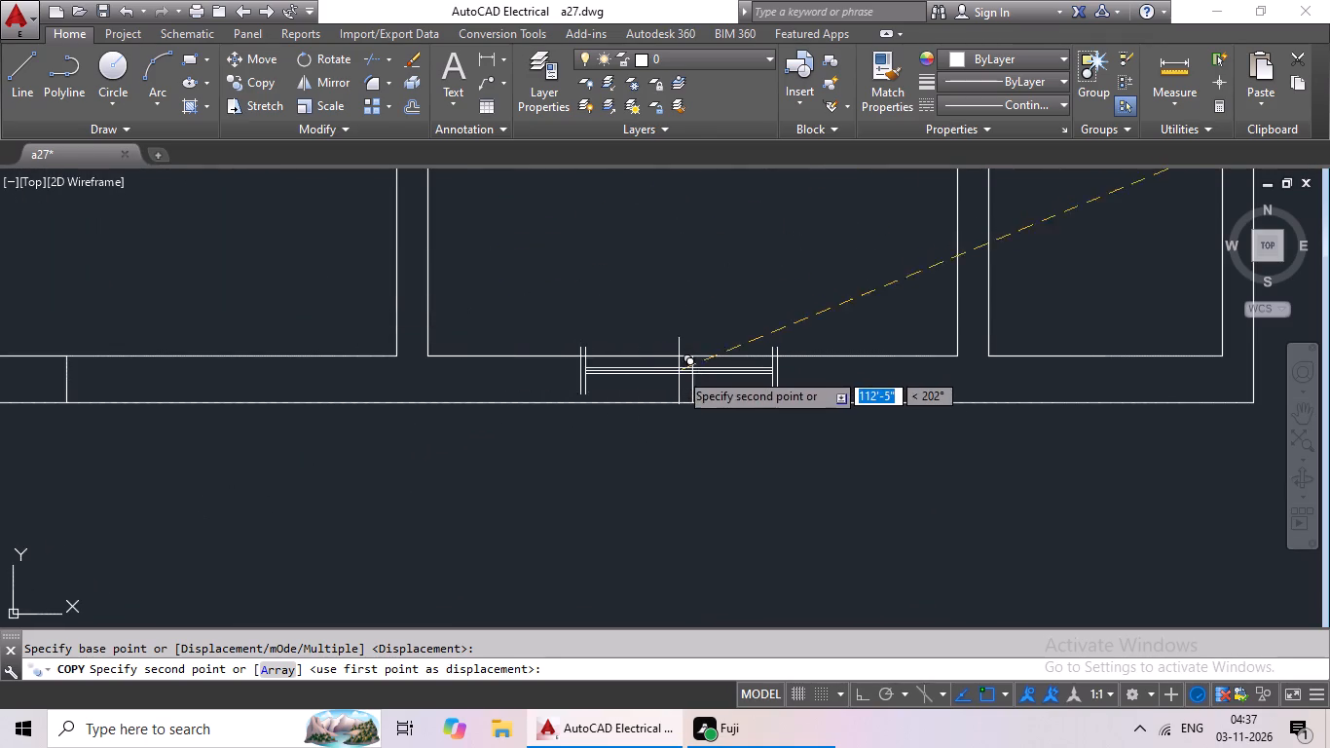
{"action": "left_click", "coordinate": [690, 376]}
Copy the topmost long horizontal window symbol by its shaft midpoint onto the second mark from the east on the south outer wall.
{"action": "scroll", "coordinate": [770, 366], "scroll_direction": "down", "scroll_amount": 4}
{"action": "middle_click_drag", "start_coordinate": [810, 387], "coordinate": [744, 488]}
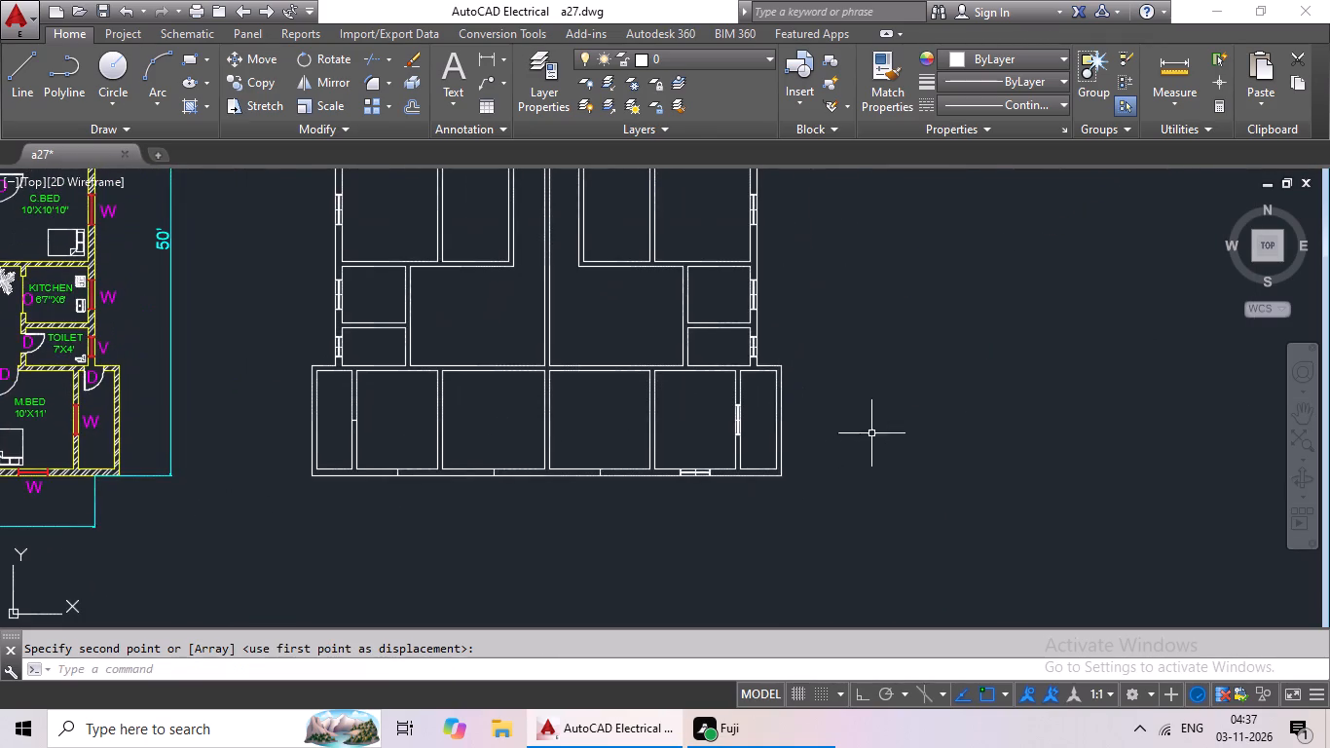
{"action": "middle_click_drag", "start_coordinate": [868, 451], "coordinate": [829, 519]}
{"action": "middle_click_drag", "start_coordinate": [910, 441], "coordinate": [722, 556]}
{"action": "scroll", "coordinate": [827, 464], "scroll_direction": "down", "scroll_amount": 2}
{"action": "middle_click_drag", "start_coordinate": [838, 457], "coordinate": [695, 542]}
{"action": "scroll", "coordinate": [921, 482], "scroll_direction": "up", "scroll_amount": 3}
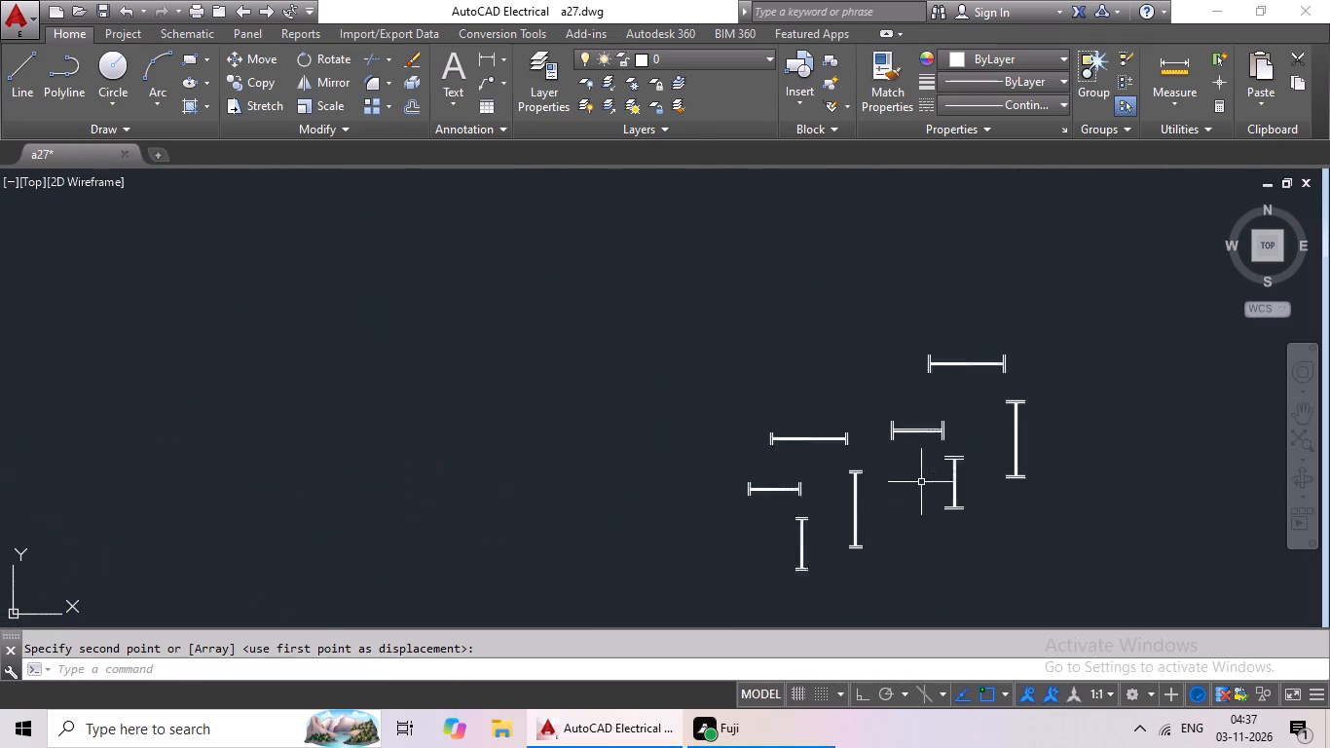
{"action": "scroll", "coordinate": [921, 482], "scroll_direction": "up", "scroll_amount": 2}
{"action": "middle_click_drag", "start_coordinate": [828, 431], "coordinate": [503, 538]}
{"action": "scroll", "coordinate": [639, 393], "scroll_direction": "up", "scroll_amount": 2}
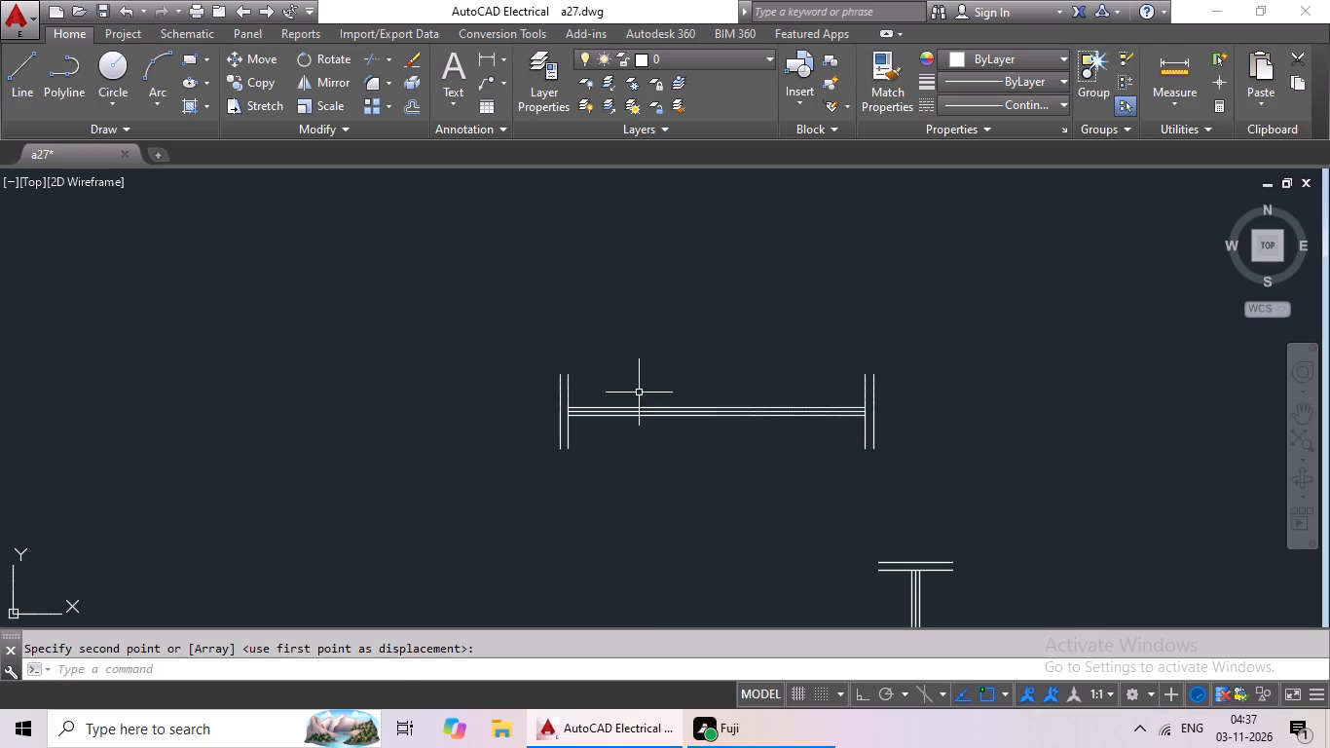
{"action": "left_click_drag", "start_coordinate": [600, 339], "coordinate": [955, 386]}
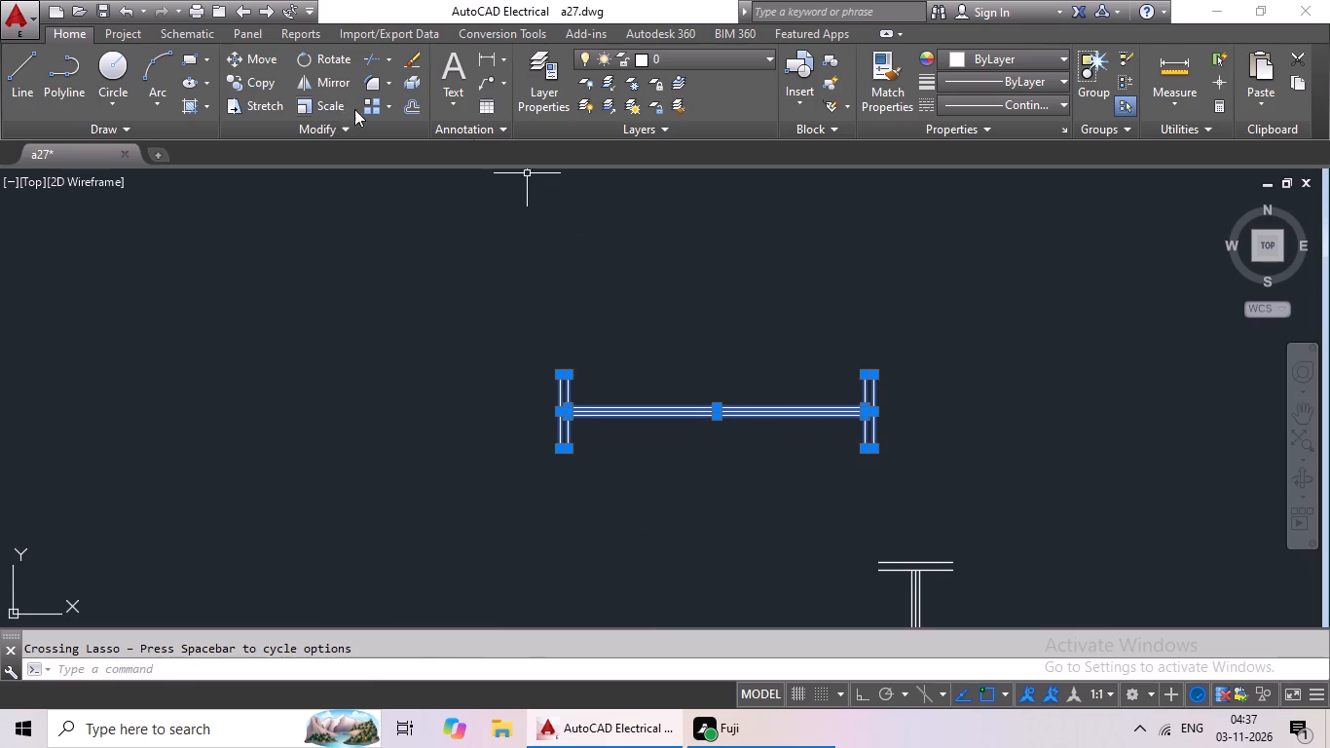
{"action": "left_click", "coordinate": [260, 79]}
{"action": "scroll", "coordinate": [709, 399], "scroll_direction": "up", "scroll_amount": 3}
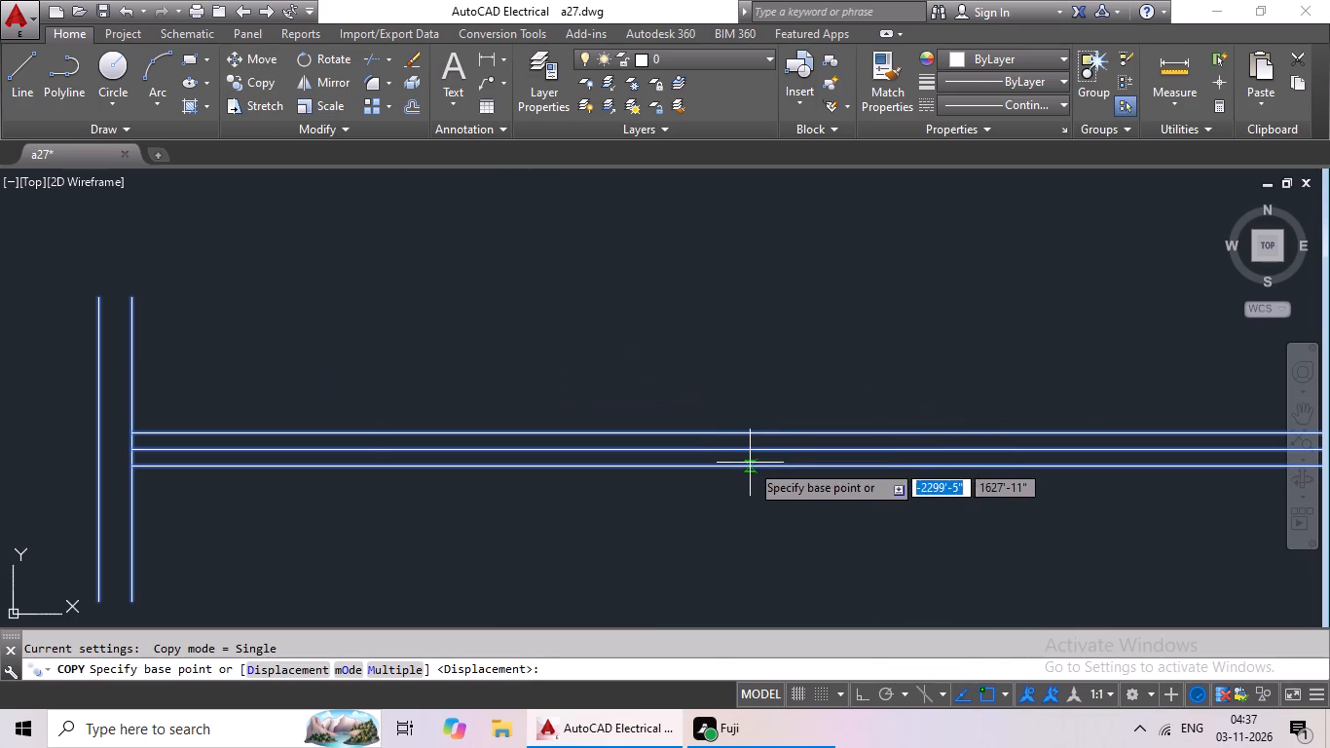
{"action": "scroll", "coordinate": [777, 440], "scroll_direction": "down", "scroll_amount": 1}
{"action": "middle_click_drag", "start_coordinate": [781, 448], "coordinate": [631, 449]}
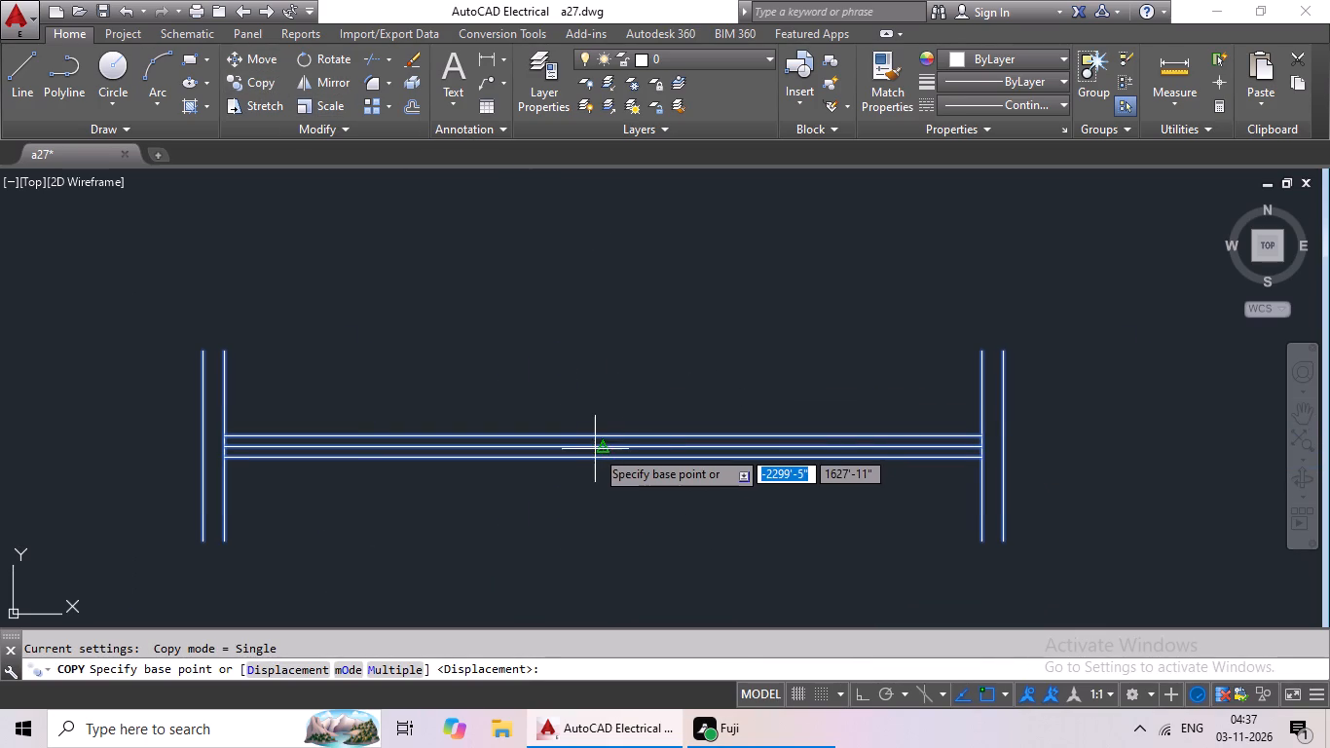
{"action": "left_click", "coordinate": [609, 449]}
{"action": "scroll", "coordinate": [381, 537], "scroll_direction": "down", "scroll_amount": 2}
{"action": "middle_click_drag", "start_coordinate": [380, 537], "coordinate": [571, 244]}
{"action": "scroll", "coordinate": [519, 296], "scroll_direction": "down", "scroll_amount": 2}
{"action": "middle_click_drag", "start_coordinate": [459, 382], "coordinate": [494, 357]}
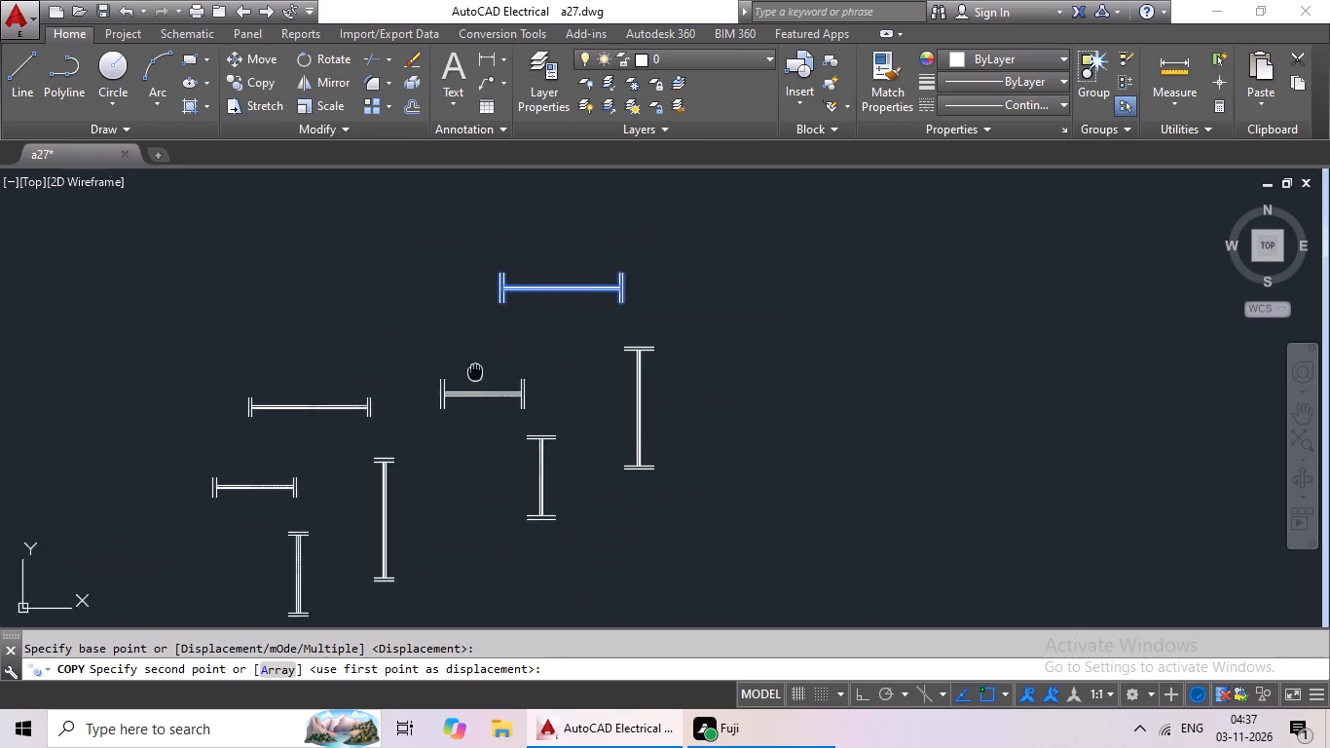
{"action": "middle_click_drag", "start_coordinate": [494, 357], "coordinate": [597, 271]}
{"action": "scroll", "coordinate": [560, 320], "scroll_direction": "down", "scroll_amount": 1}
{"action": "middle_click_drag", "start_coordinate": [425, 495], "coordinate": [568, 375]}
{"action": "scroll", "coordinate": [572, 355], "scroll_direction": "down", "scroll_amount": 2}
{"action": "middle_click_drag", "start_coordinate": [510, 435], "coordinate": [649, 337]}
{"action": "middle_click_drag", "start_coordinate": [357, 533], "coordinate": [367, 527]}
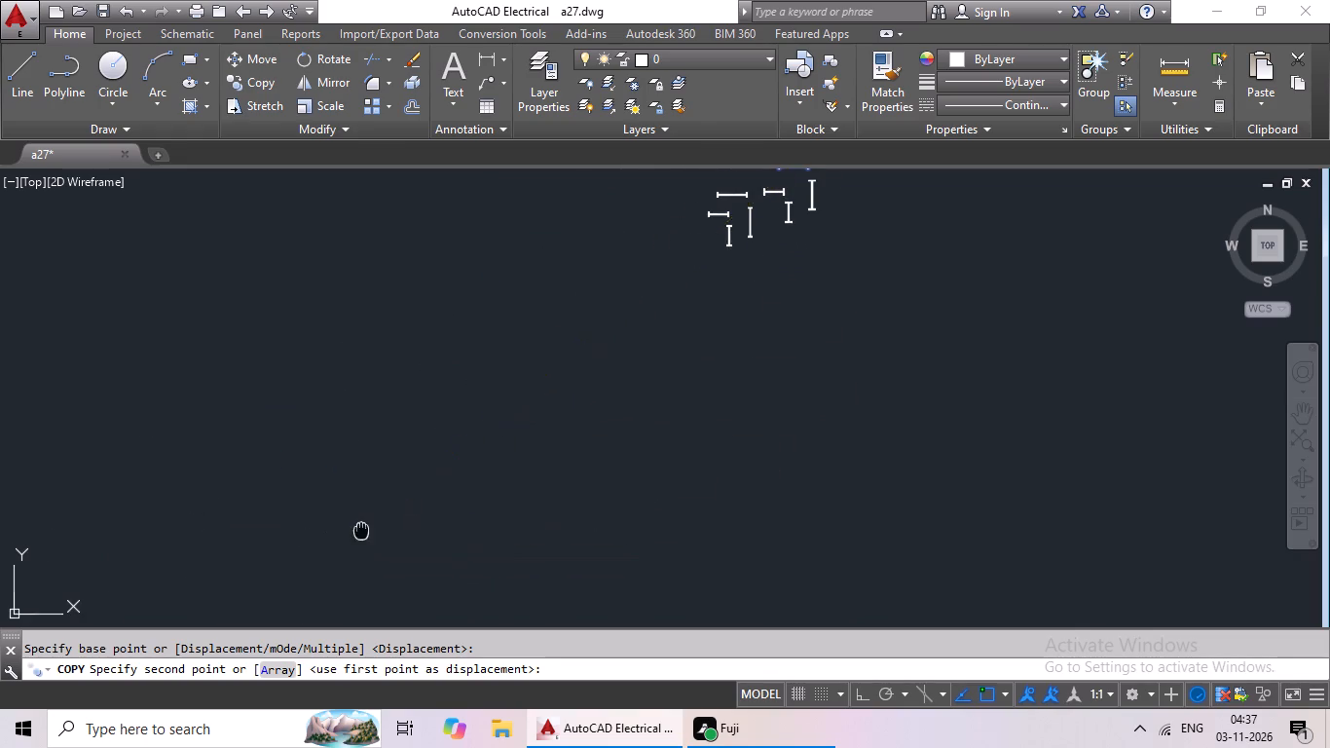
{"action": "middle_click_drag", "start_coordinate": [367, 527], "coordinate": [544, 417]}
{"action": "scroll", "coordinate": [558, 414], "scroll_direction": "down", "scroll_amount": 3}
{"action": "scroll", "coordinate": [384, 438], "scroll_direction": "up", "scroll_amount": 8}
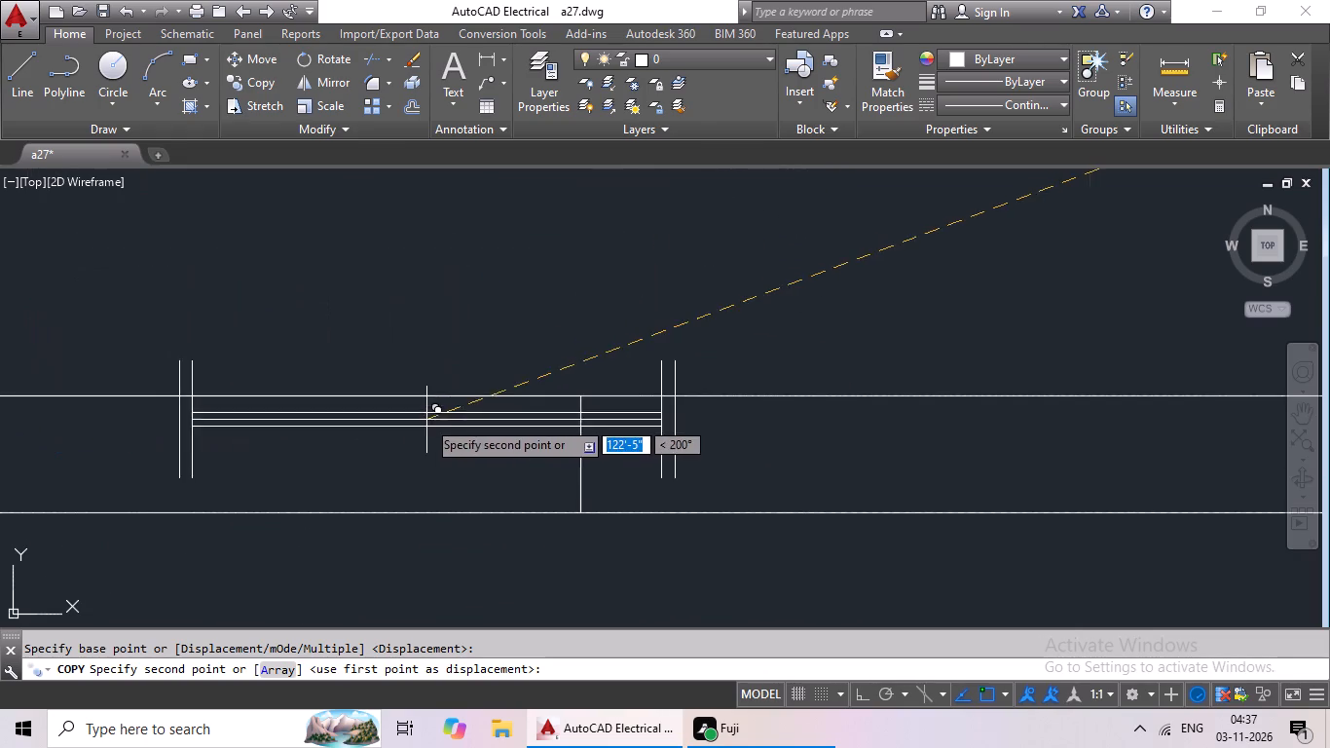
{"action": "scroll", "coordinate": [426, 420], "scroll_direction": "up", "scroll_amount": 1}
{"action": "left_click", "coordinate": [582, 454]}
Copy the topmost long horizontal window symbol by its shaft midpoint onto the third mark from the east on the south outer wall.
{"action": "scroll", "coordinate": [686, 442], "scroll_direction": "down", "scroll_amount": 4}
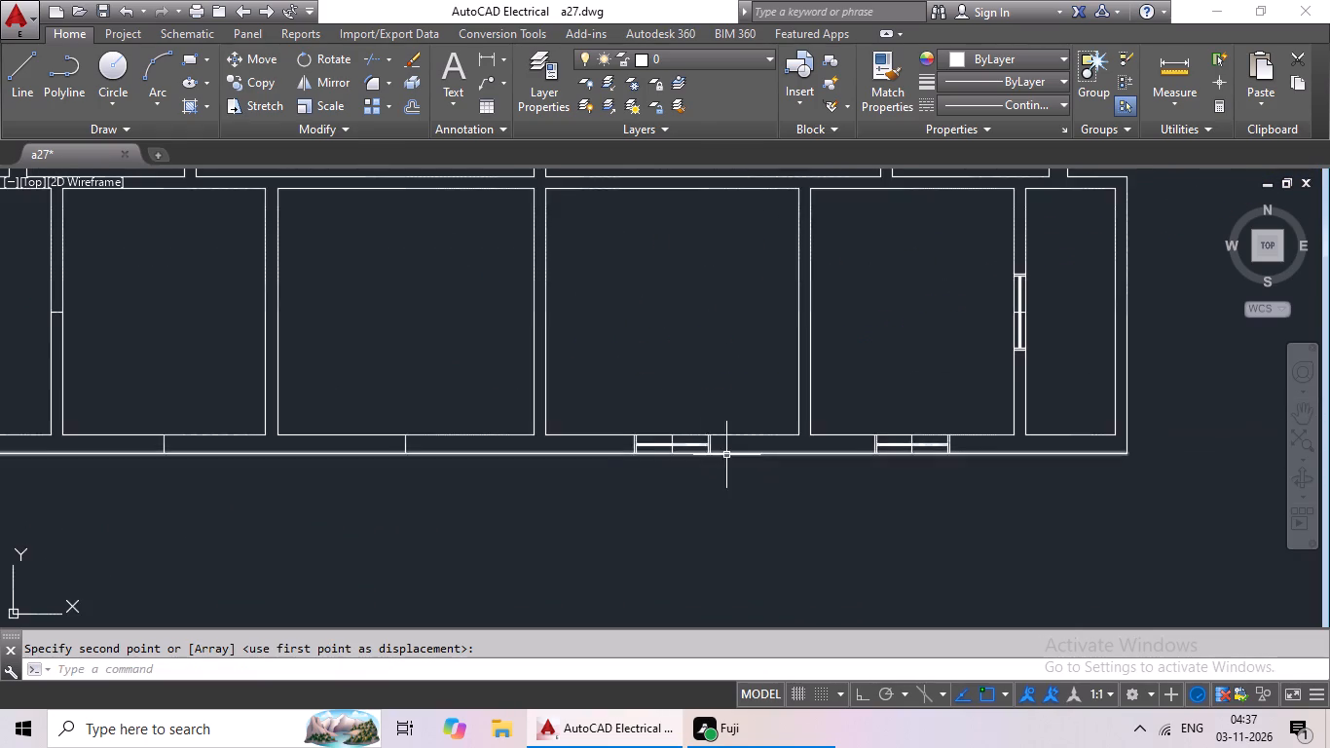
{"action": "middle_click_drag", "start_coordinate": [729, 455], "coordinate": [672, 482]}
{"action": "scroll", "coordinate": [784, 450], "scroll_direction": "down", "scroll_amount": 2}
{"action": "middle_click_drag", "start_coordinate": [813, 439], "coordinate": [585, 535]}
{"action": "middle_click_drag", "start_coordinate": [781, 453], "coordinate": [717, 515]}
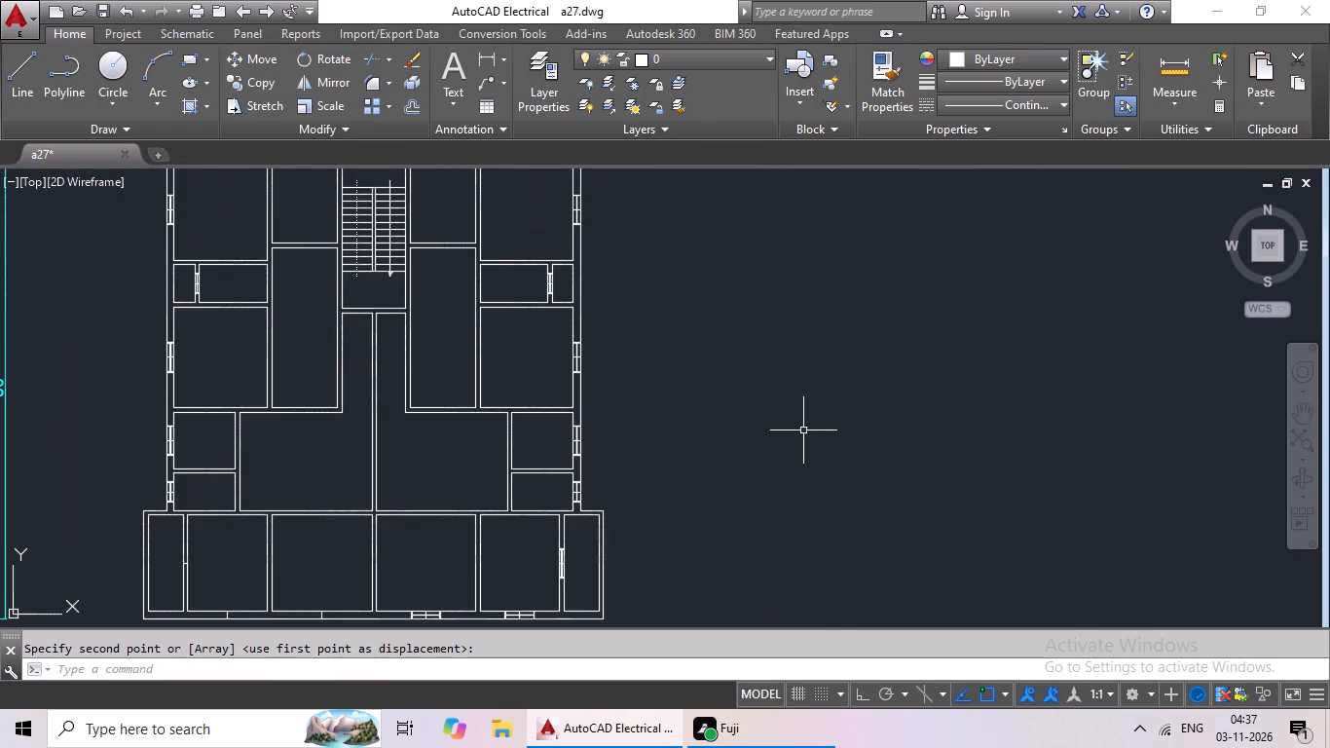
{"action": "scroll", "coordinate": [804, 430], "scroll_direction": "down", "scroll_amount": 1}
{"action": "middle_click_drag", "start_coordinate": [795, 443], "coordinate": [697, 567]}
{"action": "middle_click_drag", "start_coordinate": [776, 462], "coordinate": [584, 453]}
{"action": "scroll", "coordinate": [957, 449], "scroll_direction": "up", "scroll_amount": 3}
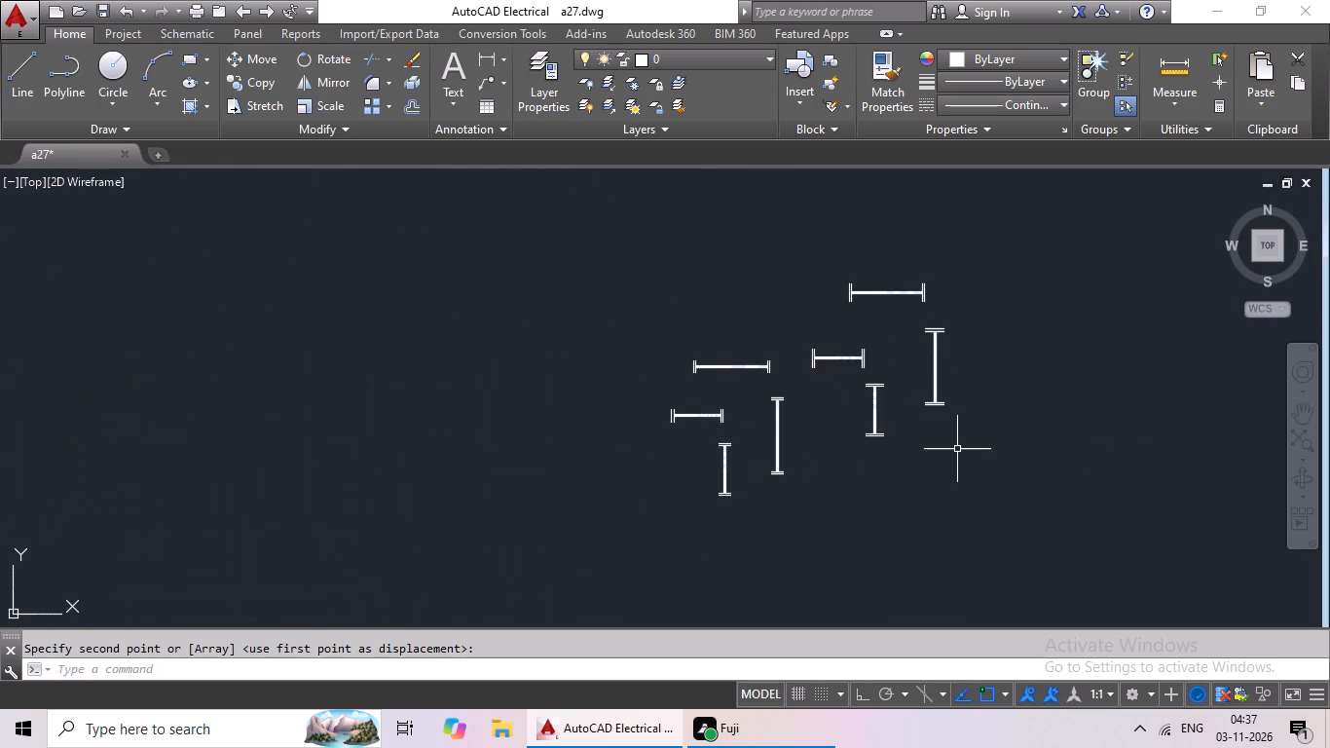
{"action": "middle_click_drag", "start_coordinate": [850, 419], "coordinate": [785, 491]}
{"action": "scroll", "coordinate": [811, 374], "scroll_direction": "up", "scroll_amount": 3}
{"action": "left_click_drag", "start_coordinate": [763, 284], "coordinate": [730, 431]}
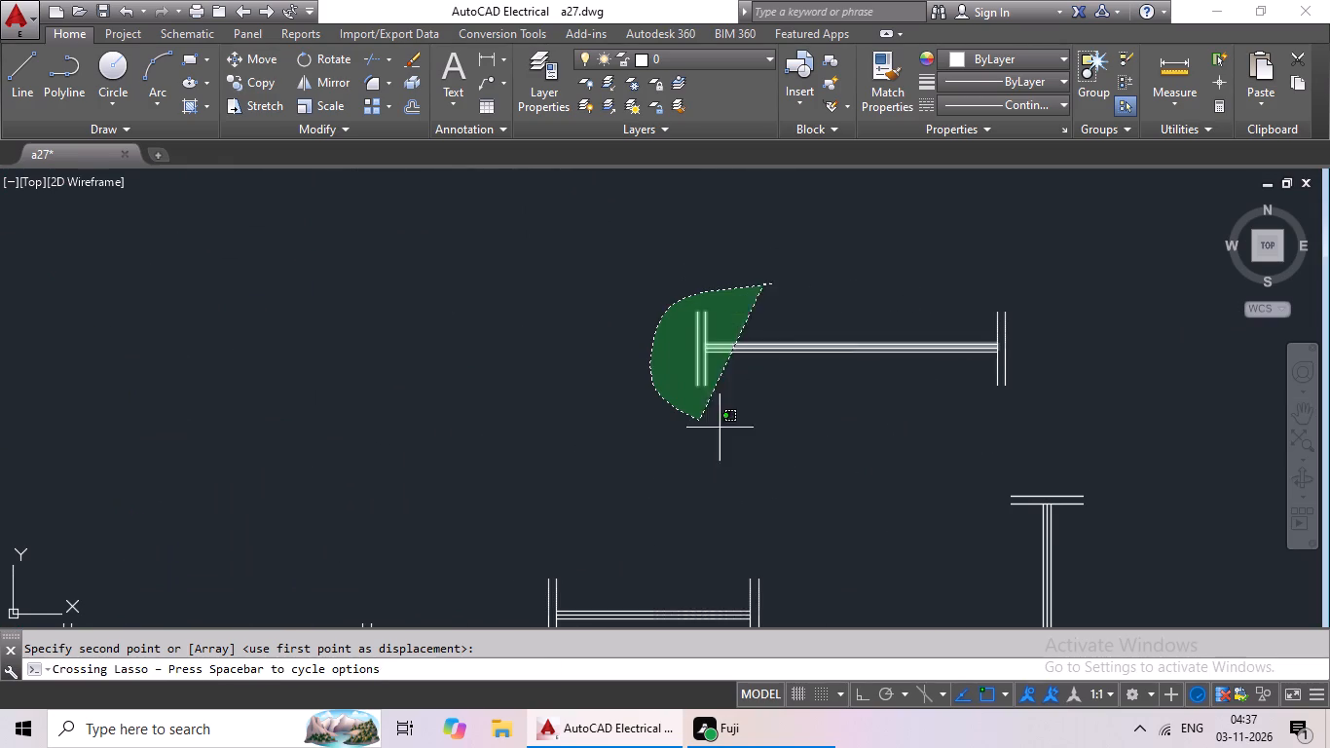
{"action": "left_click_drag", "start_coordinate": [730, 431], "coordinate": [1026, 325]}
{"action": "left_click", "coordinate": [244, 82]}
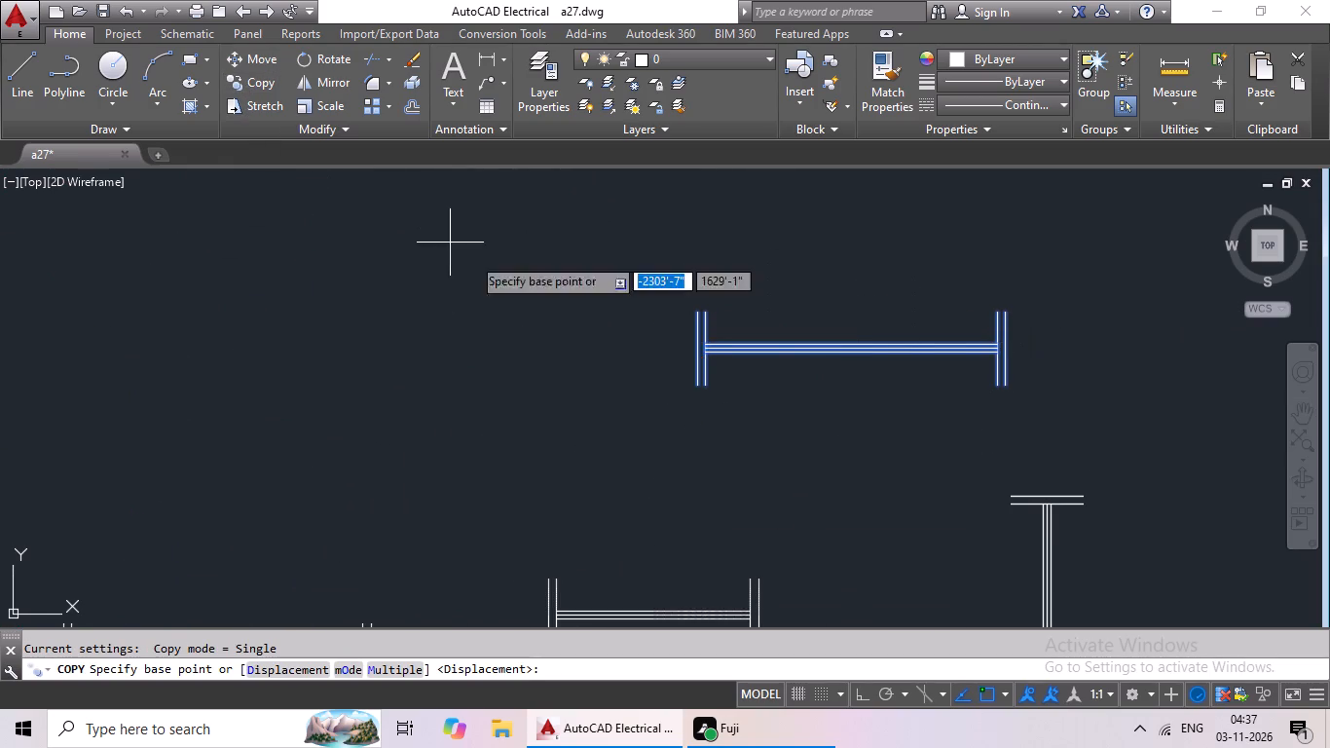
{"action": "scroll", "coordinate": [857, 337], "scroll_direction": "up", "scroll_amount": 3}
{"action": "left_click", "coordinate": [841, 377]}
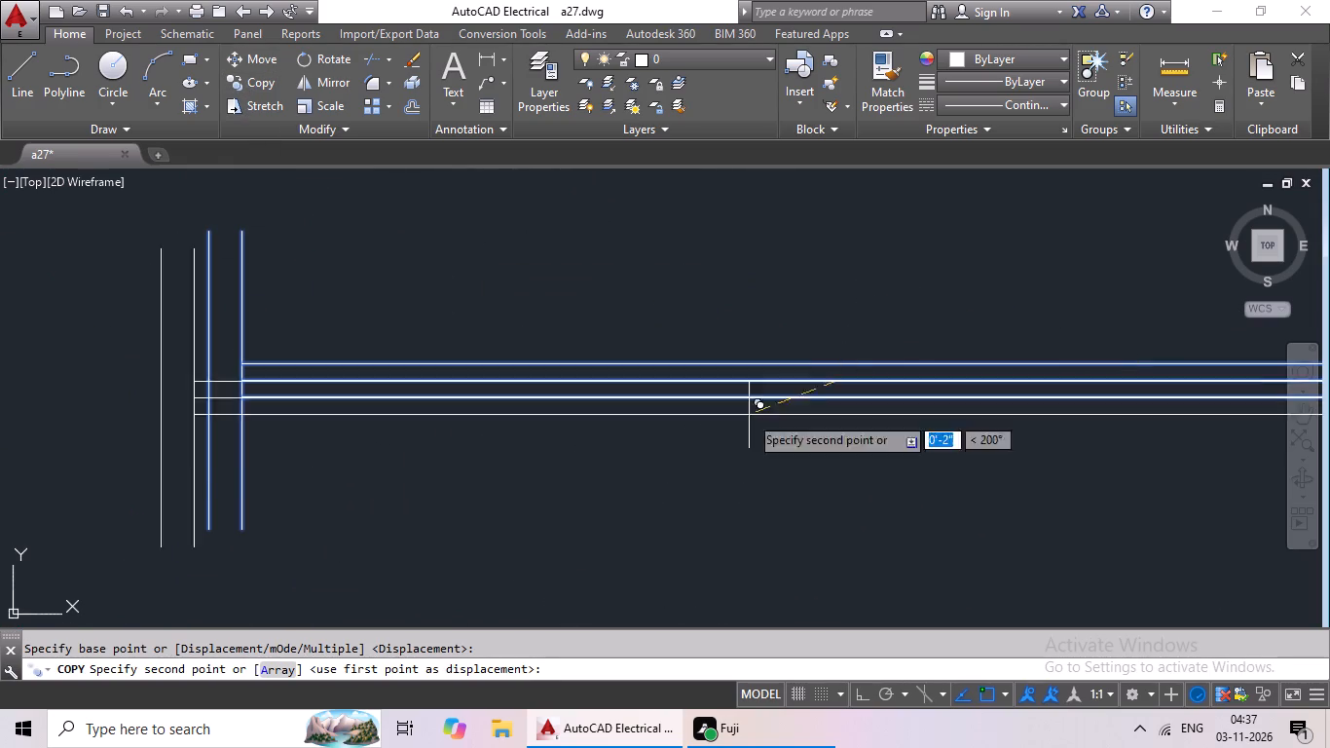
{"action": "scroll", "coordinate": [655, 470], "scroll_direction": "down", "scroll_amount": 4}
{"action": "middle_click_drag", "start_coordinate": [640, 479], "coordinate": [701, 337]}
{"action": "scroll", "coordinate": [604, 432], "scroll_direction": "down", "scroll_amount": 2}
{"action": "middle_click_drag", "start_coordinate": [574, 501], "coordinate": [677, 316]}
{"action": "scroll", "coordinate": [484, 492], "scroll_direction": "down", "scroll_amount": 1}
{"action": "middle_click_drag", "start_coordinate": [414, 579], "coordinate": [566, 336]}
{"action": "scroll", "coordinate": [489, 407], "scroll_direction": "down", "scroll_amount": 2}
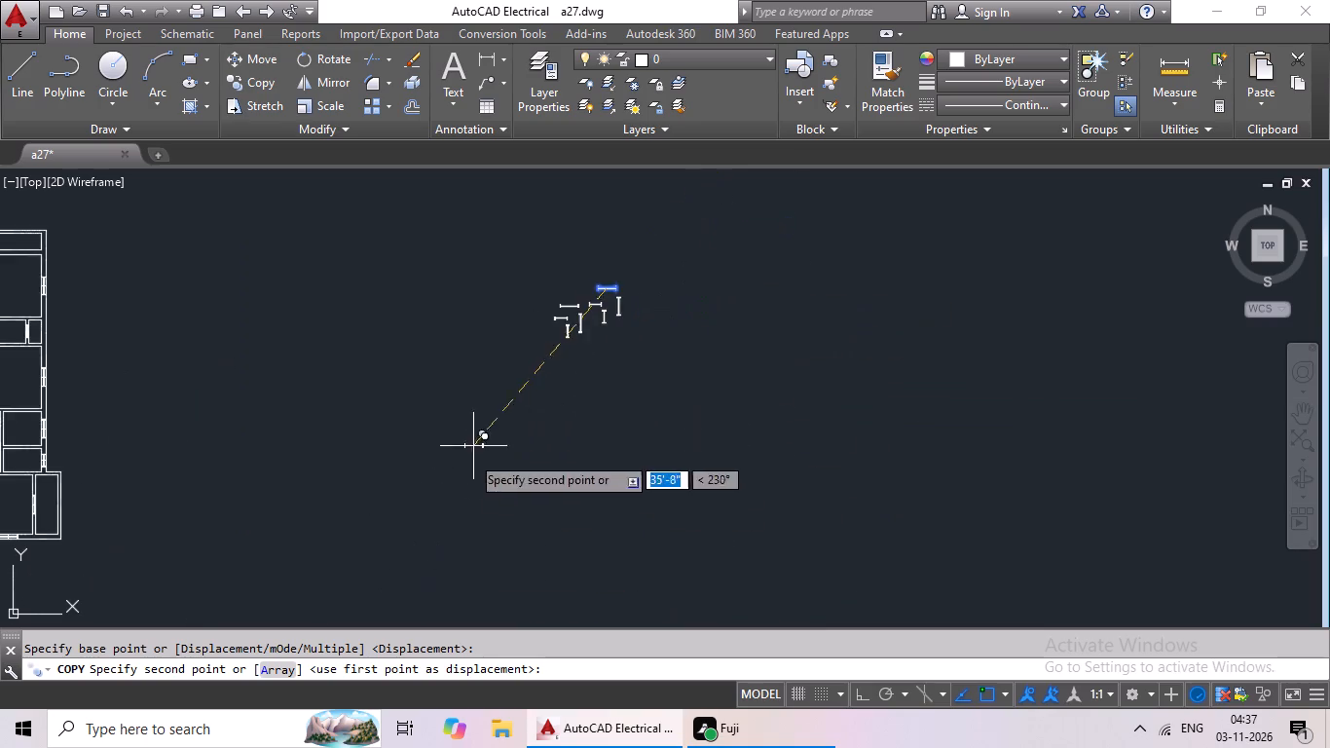
{"action": "middle_click_drag", "start_coordinate": [467, 465], "coordinate": [608, 361]}
{"action": "middle_click_drag", "start_coordinate": [134, 572], "coordinate": [427, 568]}
{"action": "scroll", "coordinate": [330, 427], "scroll_direction": "up", "scroll_amount": 4}
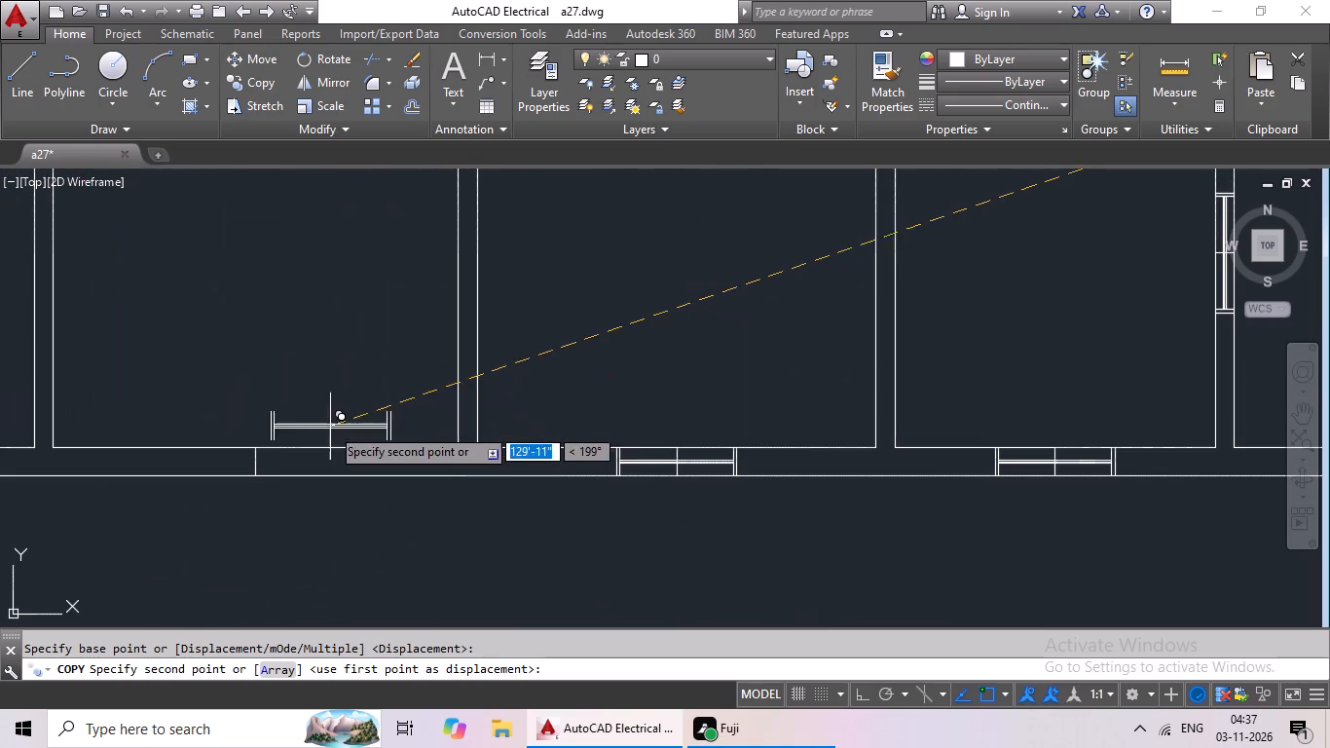
{"action": "left_click", "coordinate": [260, 460]}
Copy the topmost long horizontal window symbol by its shaft midpoint onto the westernmost mark on the south outer wall.
{"action": "scroll", "coordinate": [384, 466], "scroll_direction": "down", "scroll_amount": 3}
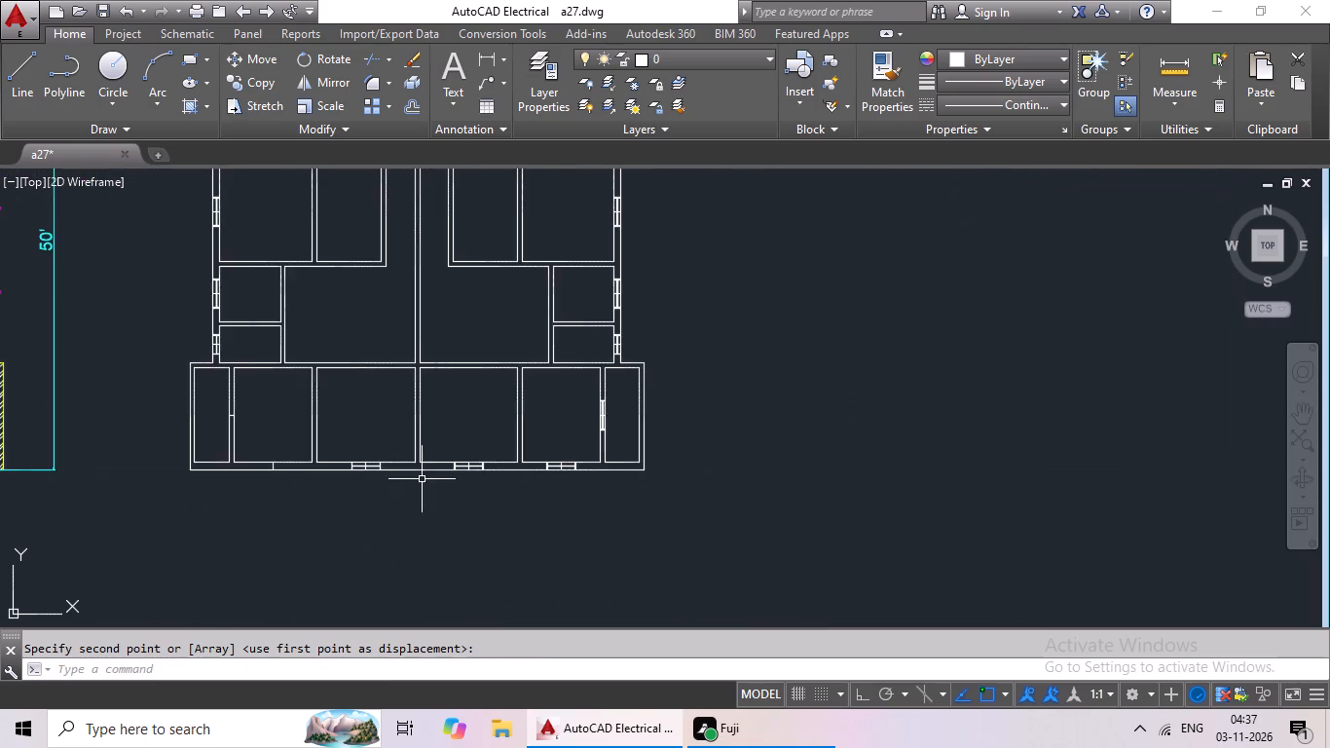
{"action": "middle_click_drag", "start_coordinate": [455, 494], "coordinate": [387, 539]}
{"action": "middle_click_drag", "start_coordinate": [605, 476], "coordinate": [533, 559]}
{"action": "middle_click_drag", "start_coordinate": [702, 472], "coordinate": [537, 645]}
{"action": "middle_click_drag", "start_coordinate": [645, 496], "coordinate": [613, 507]}
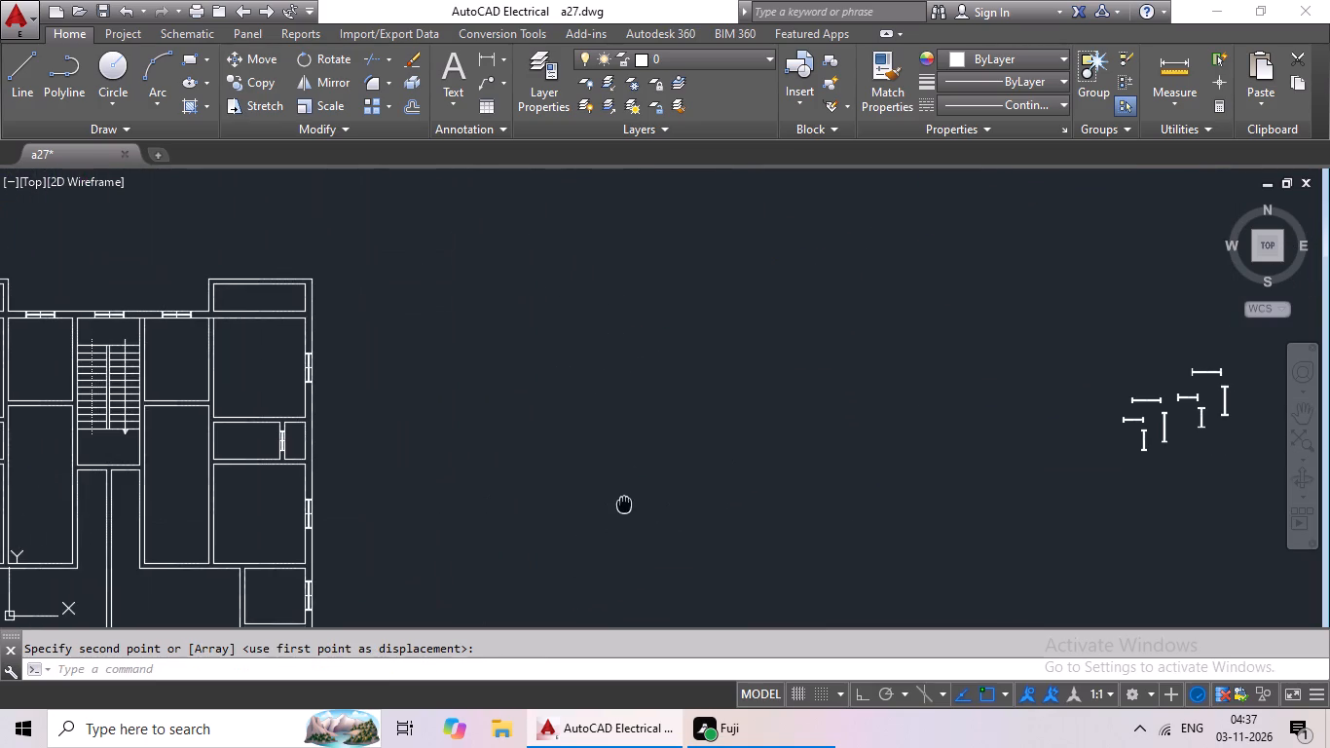
{"action": "middle_click_drag", "start_coordinate": [613, 507], "coordinate": [331, 523]}
{"action": "middle_click_drag", "start_coordinate": [648, 502], "coordinate": [366, 588]}
{"action": "scroll", "coordinate": [640, 496], "scroll_direction": "up", "scroll_amount": 5}
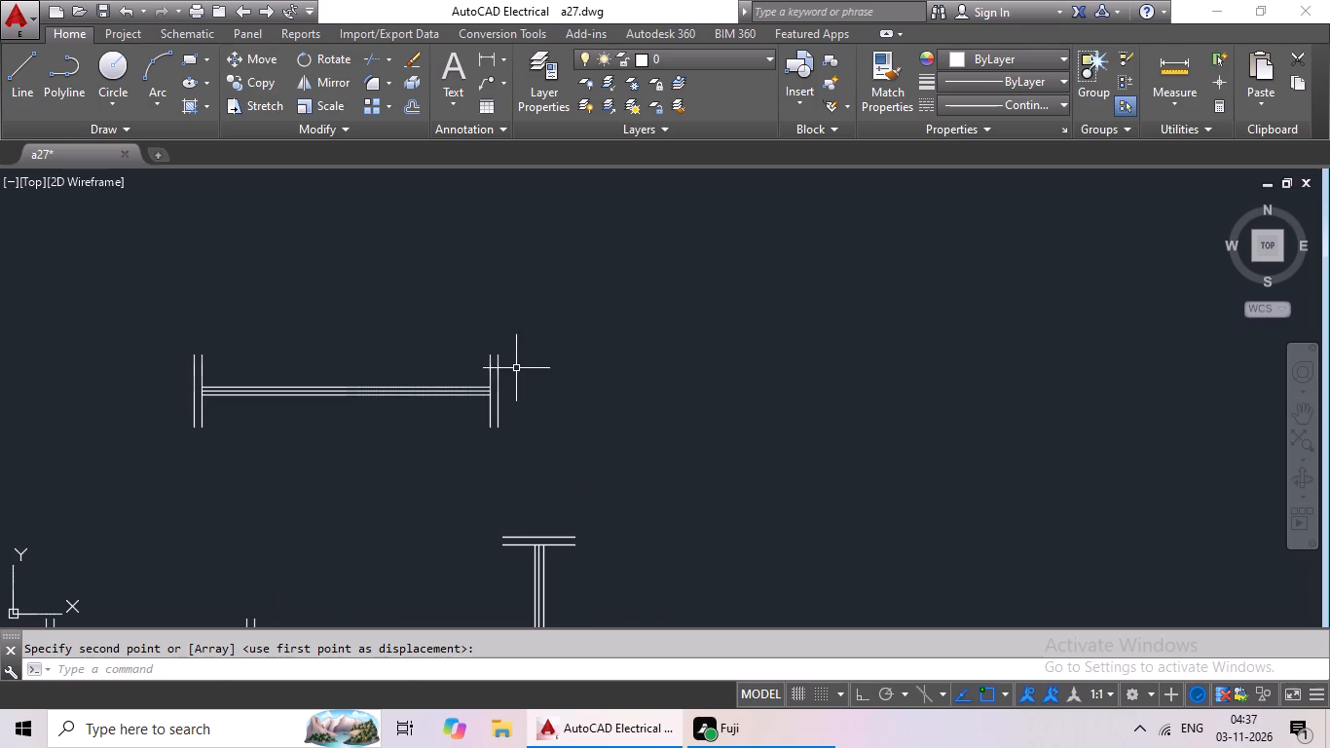
{"action": "left_click_drag", "start_coordinate": [484, 328], "coordinate": [630, 456]}
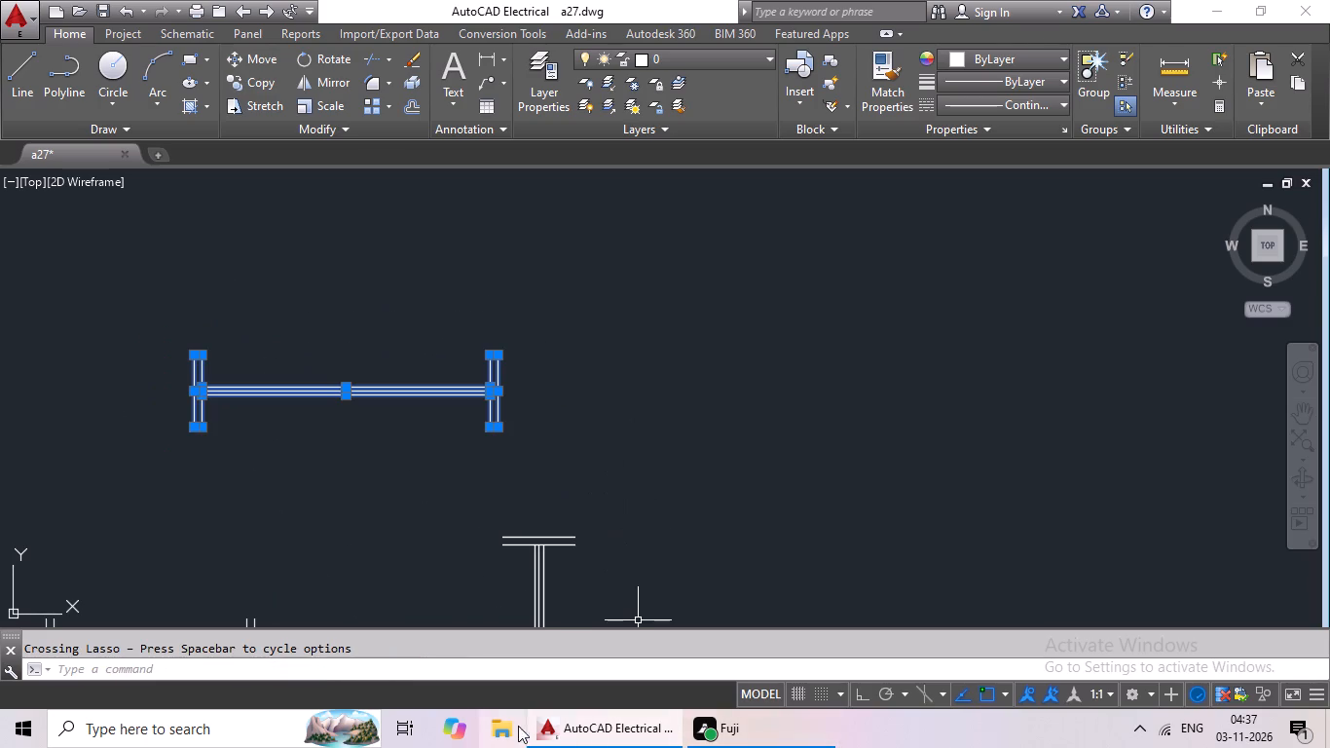
{"action": "left_click", "coordinate": [276, 81]}
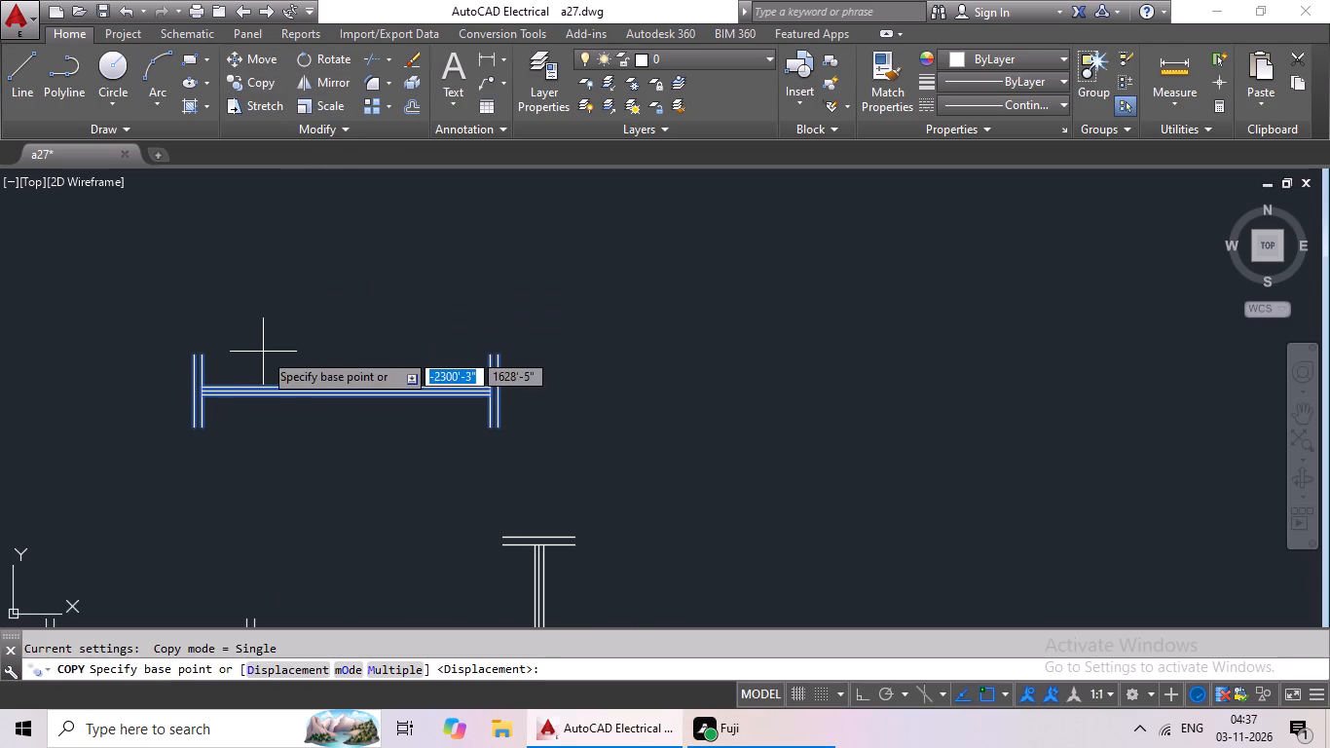
{"action": "scroll", "coordinate": [349, 399], "scroll_direction": "up", "scroll_amount": 2}
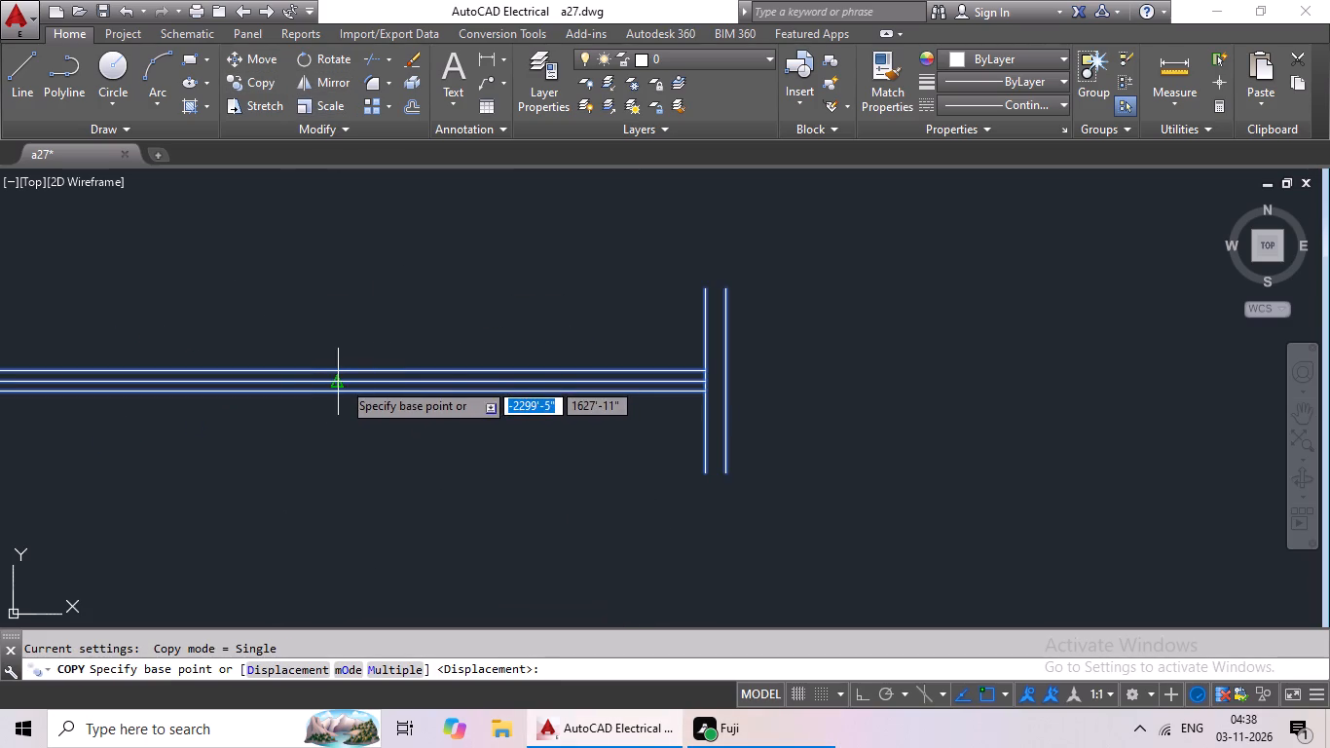
{"action": "left_click", "coordinate": [342, 381]}
{"action": "scroll", "coordinate": [316, 469], "scroll_direction": "down", "scroll_amount": 3}
{"action": "middle_click_drag", "start_coordinate": [312, 500], "coordinate": [593, 240]}
{"action": "scroll", "coordinate": [518, 318], "scroll_direction": "down", "scroll_amount": 2}
{"action": "middle_click_drag", "start_coordinate": [367, 495], "coordinate": [618, 289]}
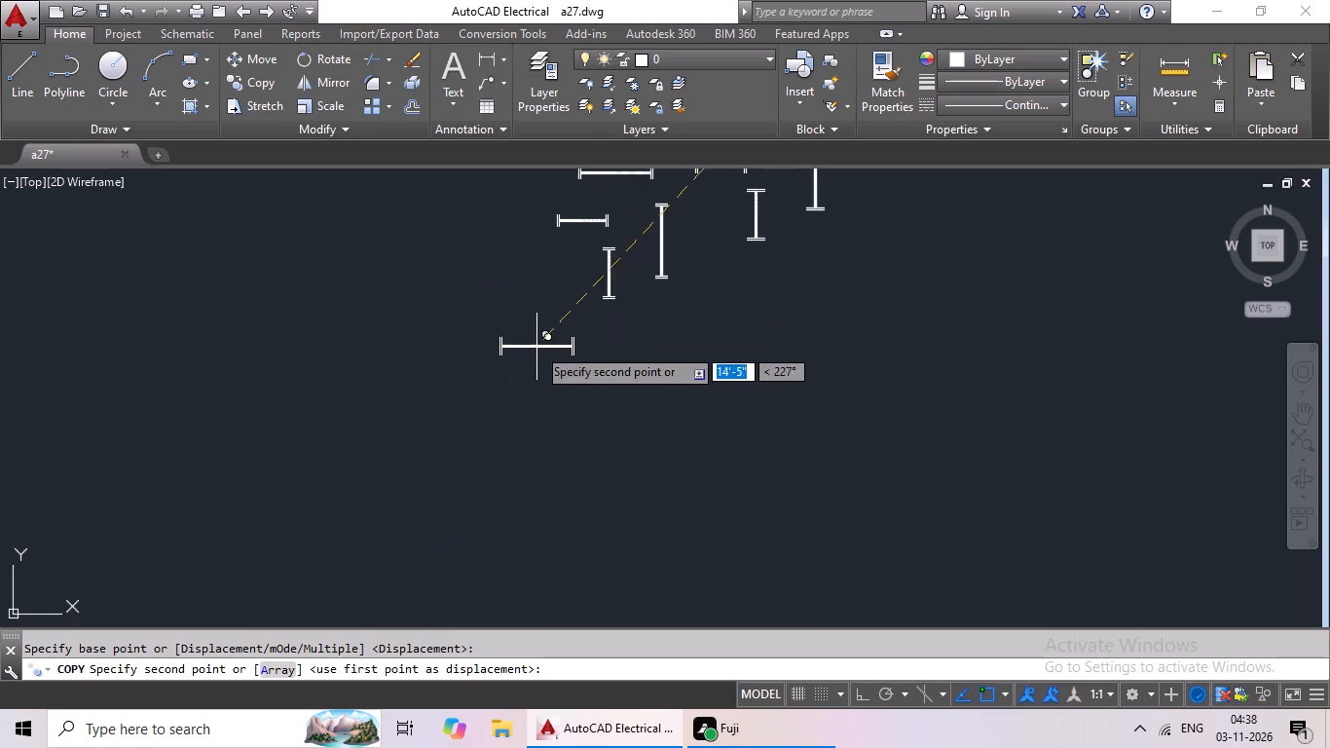
{"action": "scroll", "coordinate": [484, 381], "scroll_direction": "down", "scroll_amount": 2}
{"action": "middle_click_drag", "start_coordinate": [468, 390], "coordinate": [621, 300]}
{"action": "scroll", "coordinate": [560, 359], "scroll_direction": "down", "scroll_amount": 2}
{"action": "middle_click_drag", "start_coordinate": [553, 366], "coordinate": [757, 281]}
{"action": "scroll", "coordinate": [679, 332], "scroll_direction": "down", "scroll_amount": 2}
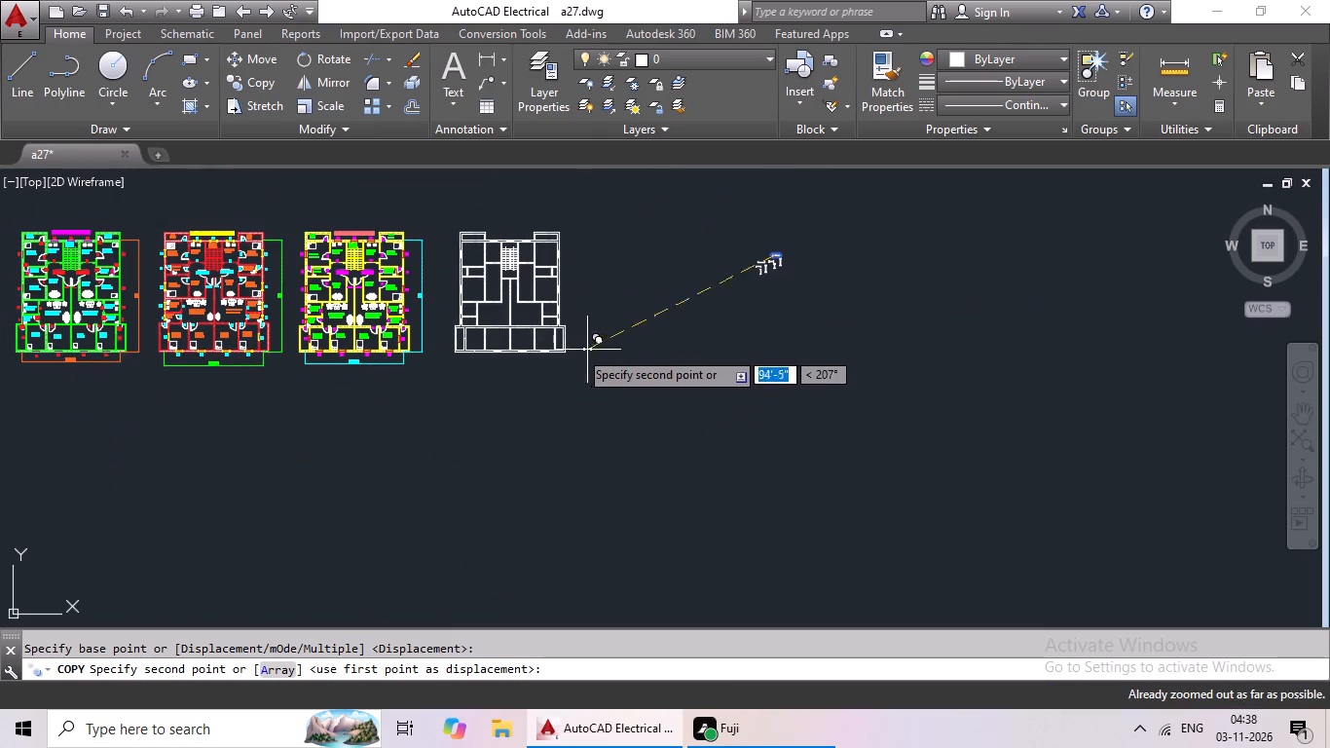
{"action": "scroll", "coordinate": [491, 346], "scroll_direction": "up", "scroll_amount": 5}
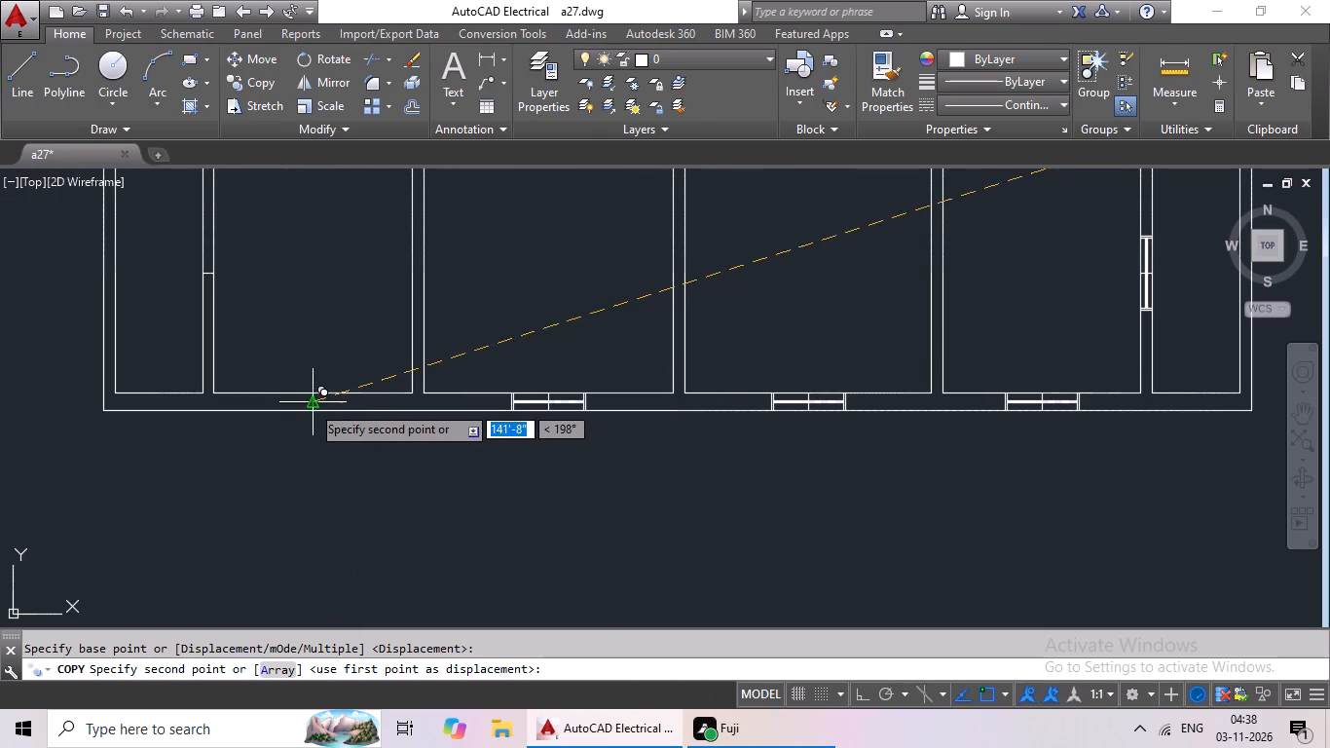
{"action": "left_click", "coordinate": [311, 403]}
Copy the long vertical window symbol with narrower end caps by its shaft midpoint onto the mark on the partition beside the southwest corner strip.
{"action": "scroll", "coordinate": [503, 379], "scroll_direction": "down", "scroll_amount": 3}
{"action": "middle_click_drag", "start_coordinate": [516, 372], "coordinate": [466, 467]}
{"action": "middle_click_drag", "start_coordinate": [663, 371], "coordinate": [454, 443]}
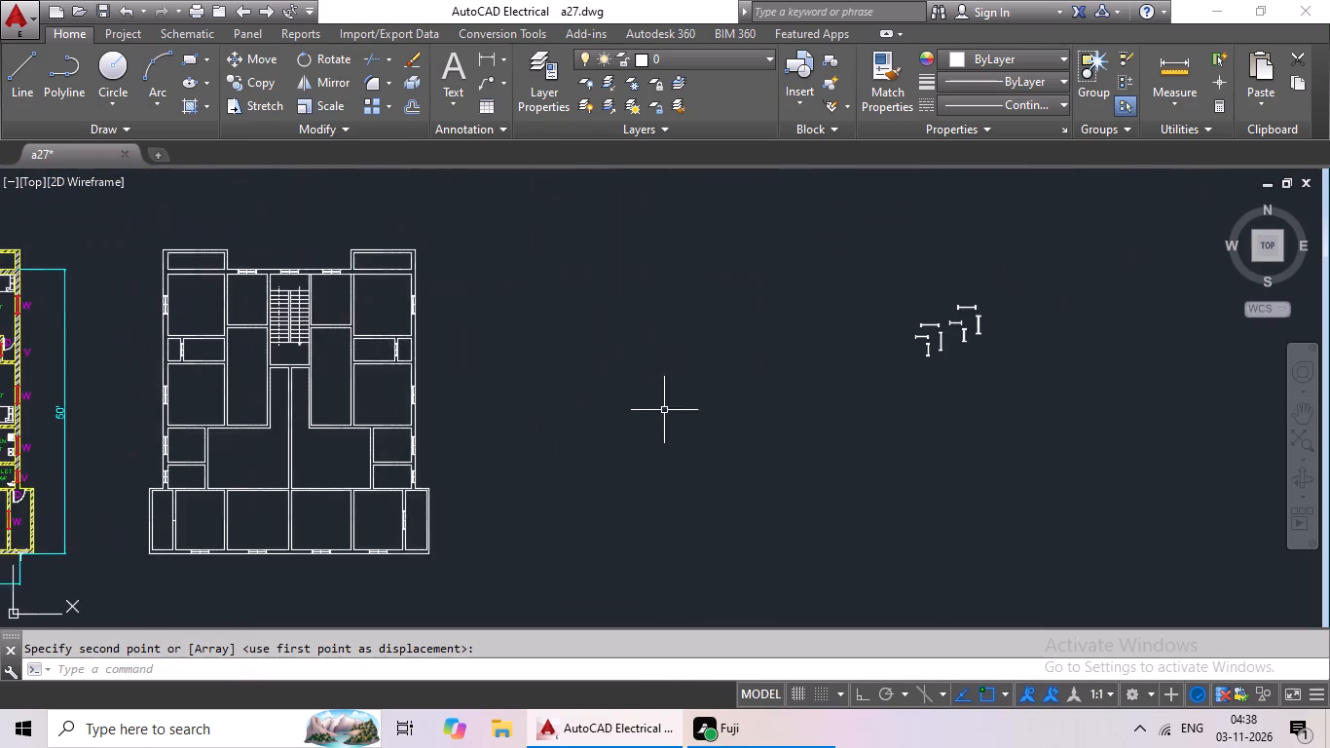
{"action": "middle_click_drag", "start_coordinate": [678, 399], "coordinate": [541, 478]}
{"action": "scroll", "coordinate": [844, 399], "scroll_direction": "up", "scroll_amount": 4}
{"action": "middle_click_drag", "start_coordinate": [625, 514], "coordinate": [695, 376]}
{"action": "left_click_drag", "start_coordinate": [722, 318], "coordinate": [768, 490]}
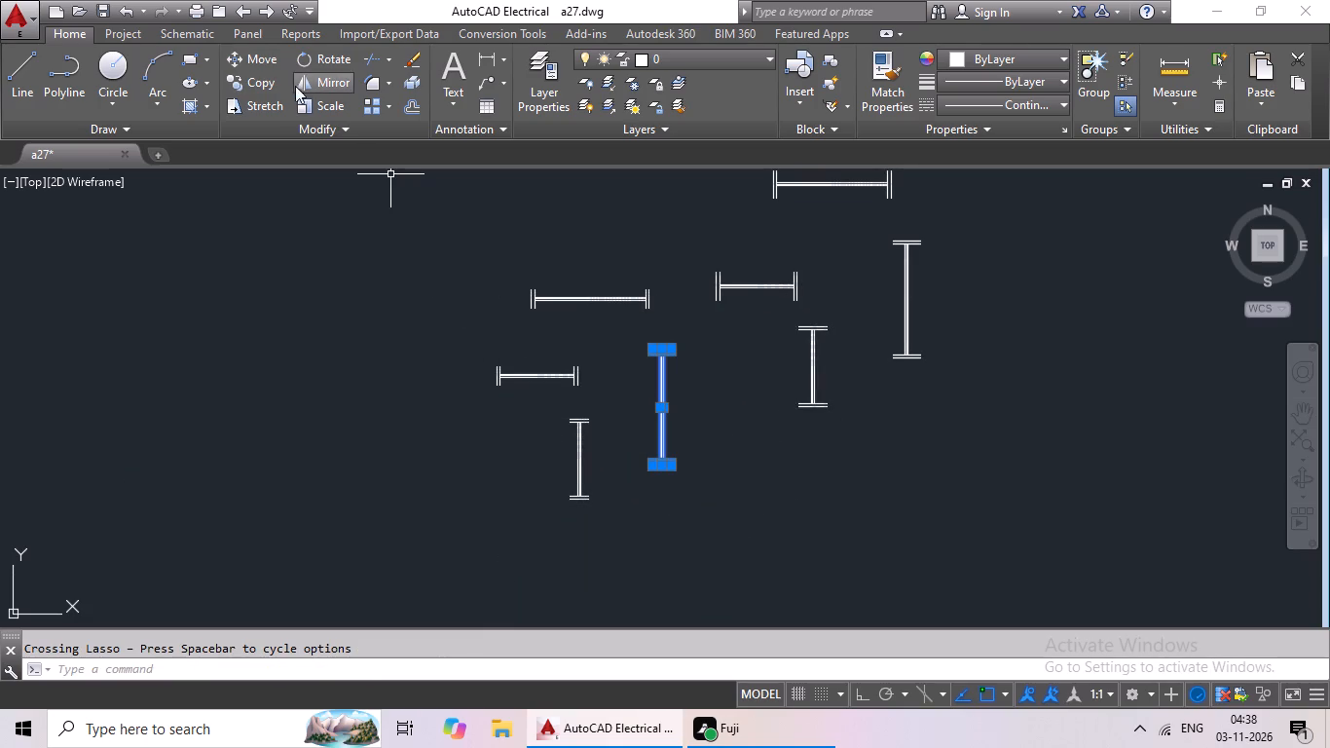
{"action": "left_click", "coordinate": [250, 88]}
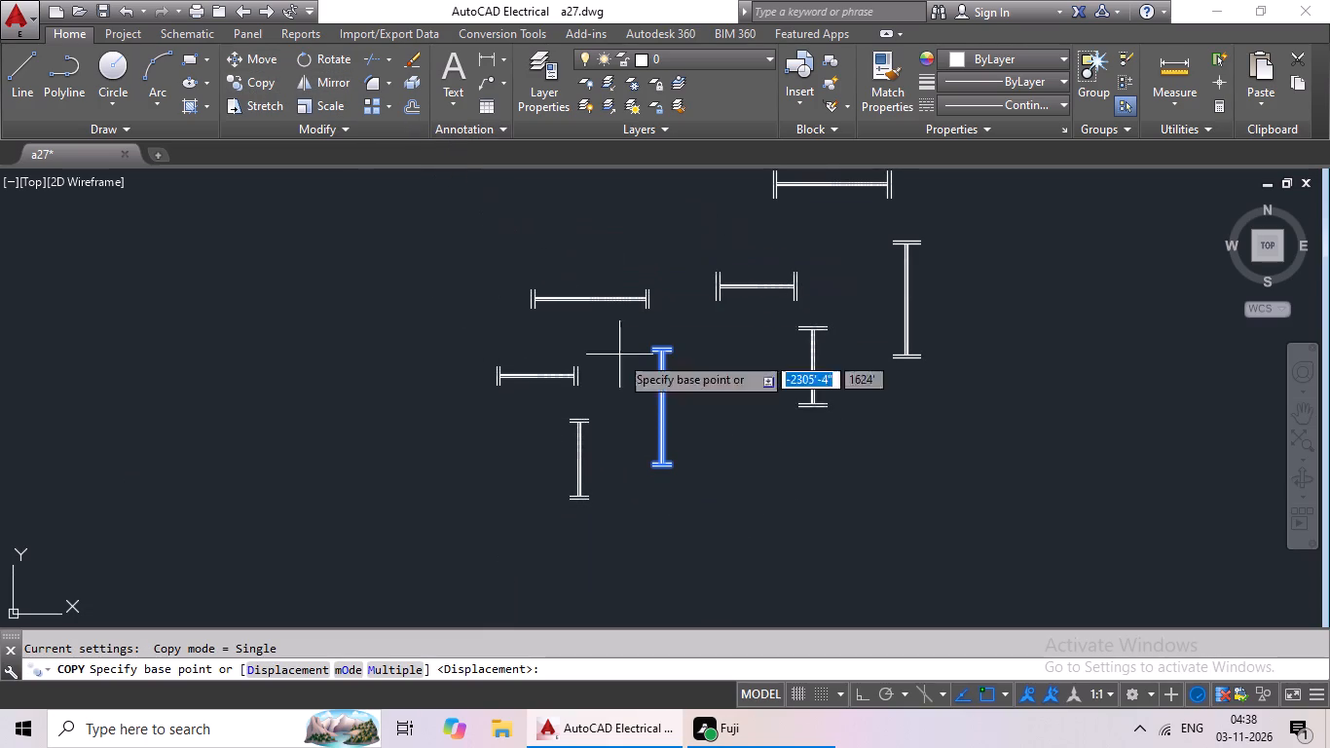
{"action": "scroll", "coordinate": [709, 461], "scroll_direction": "up", "scroll_amount": 3}
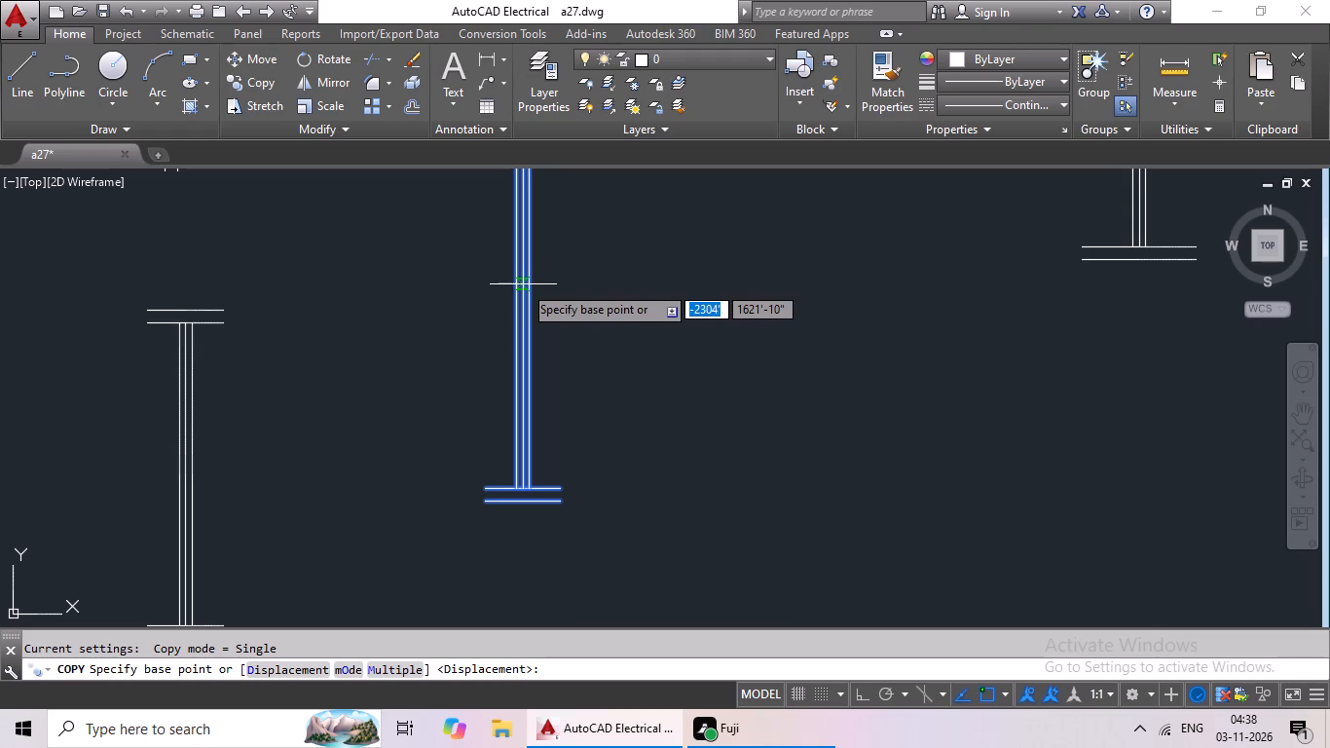
{"action": "left_click", "coordinate": [521, 265]}
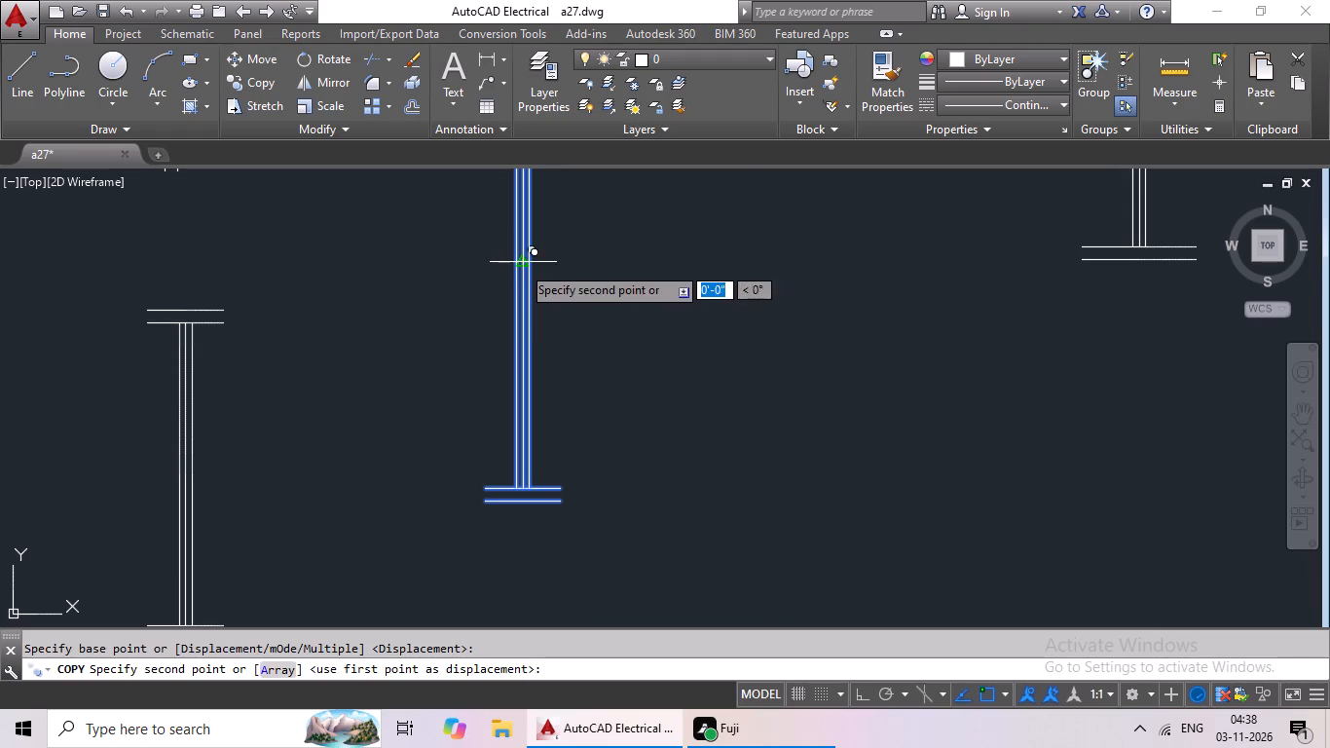
{"action": "scroll", "coordinate": [460, 319], "scroll_direction": "down", "scroll_amount": 3}
{"action": "middle_click_drag", "start_coordinate": [444, 345], "coordinate": [536, 290]}
{"action": "scroll", "coordinate": [402, 381], "scroll_direction": "down", "scroll_amount": 1}
{"action": "middle_click_drag", "start_coordinate": [402, 381], "coordinate": [531, 315]}
{"action": "middle_click_drag", "start_coordinate": [454, 365], "coordinate": [455, 365]}
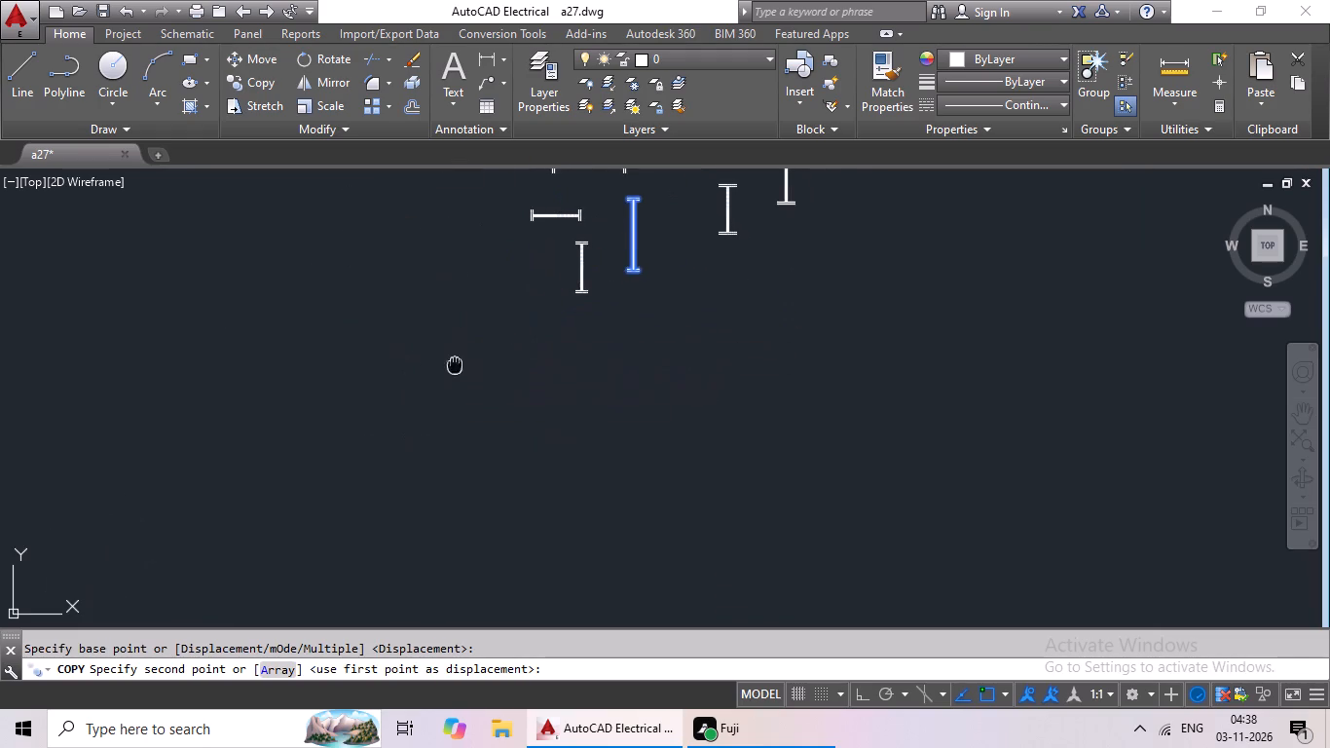
{"action": "middle_click_drag", "start_coordinate": [455, 365], "coordinate": [575, 300]}
{"action": "scroll", "coordinate": [487, 358], "scroll_direction": "down", "scroll_amount": 2}
{"action": "middle_click_drag", "start_coordinate": [486, 359], "coordinate": [692, 269]}
{"action": "middle_click_drag", "start_coordinate": [395, 379], "coordinate": [672, 306]}
{"action": "scroll", "coordinate": [469, 399], "scroll_direction": "down", "scroll_amount": 1}
{"action": "middle_click_drag", "start_coordinate": [470, 399], "coordinate": [627, 406]}
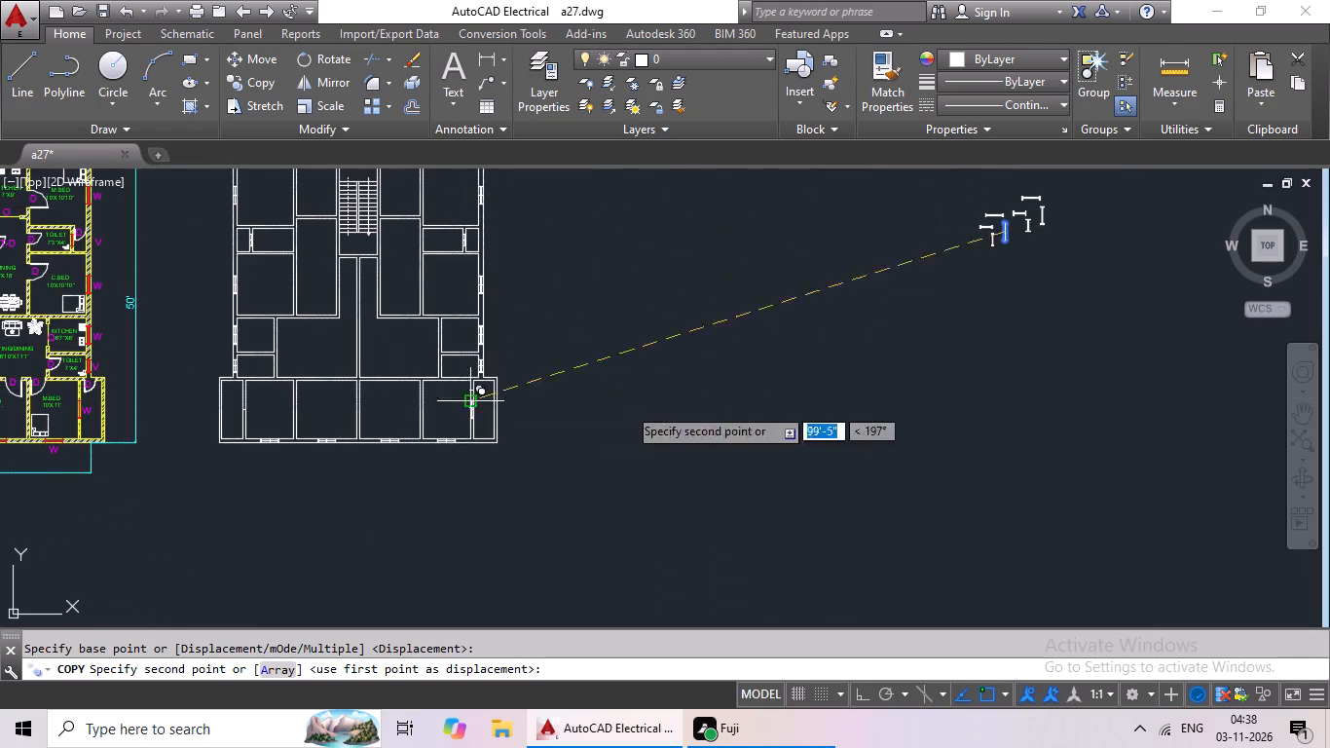
{"action": "scroll", "coordinate": [273, 404], "scroll_direction": "up", "scroll_amount": 4}
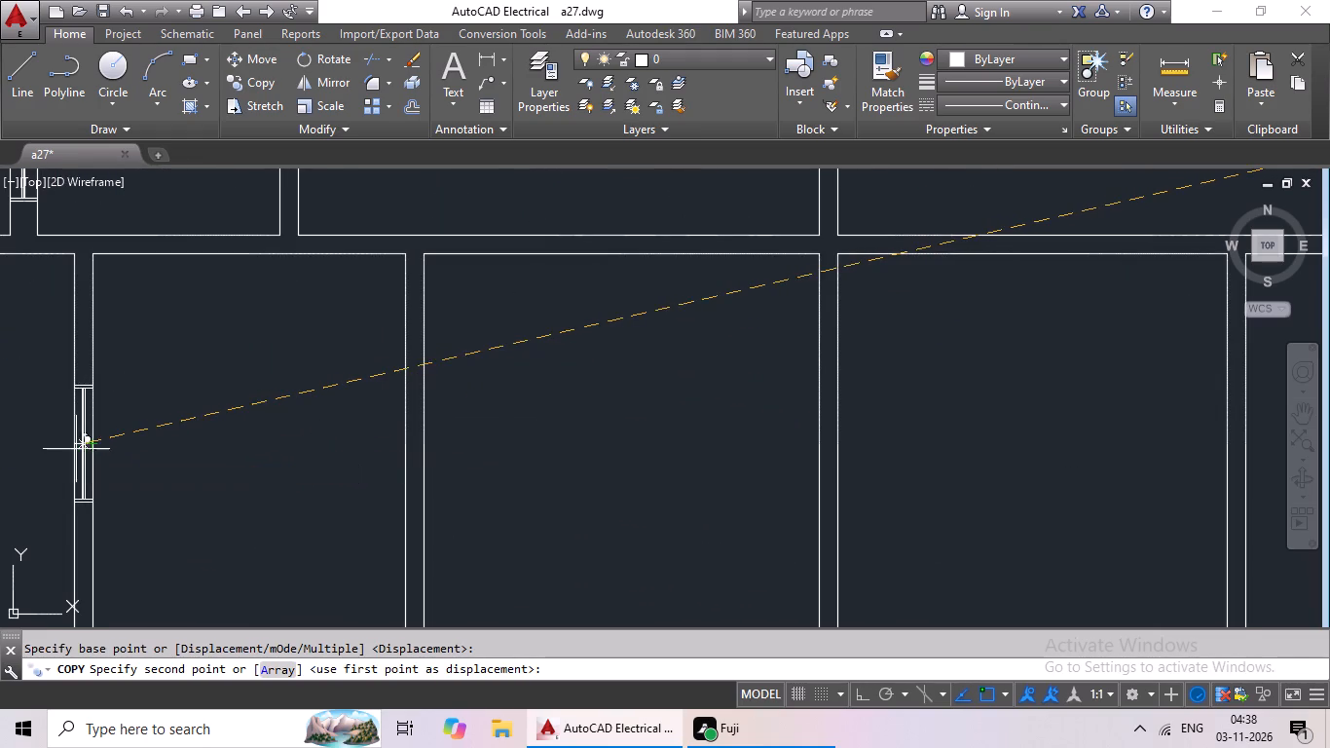
{"action": "scroll", "coordinate": [76, 449], "scroll_direction": "up", "scroll_amount": 2}
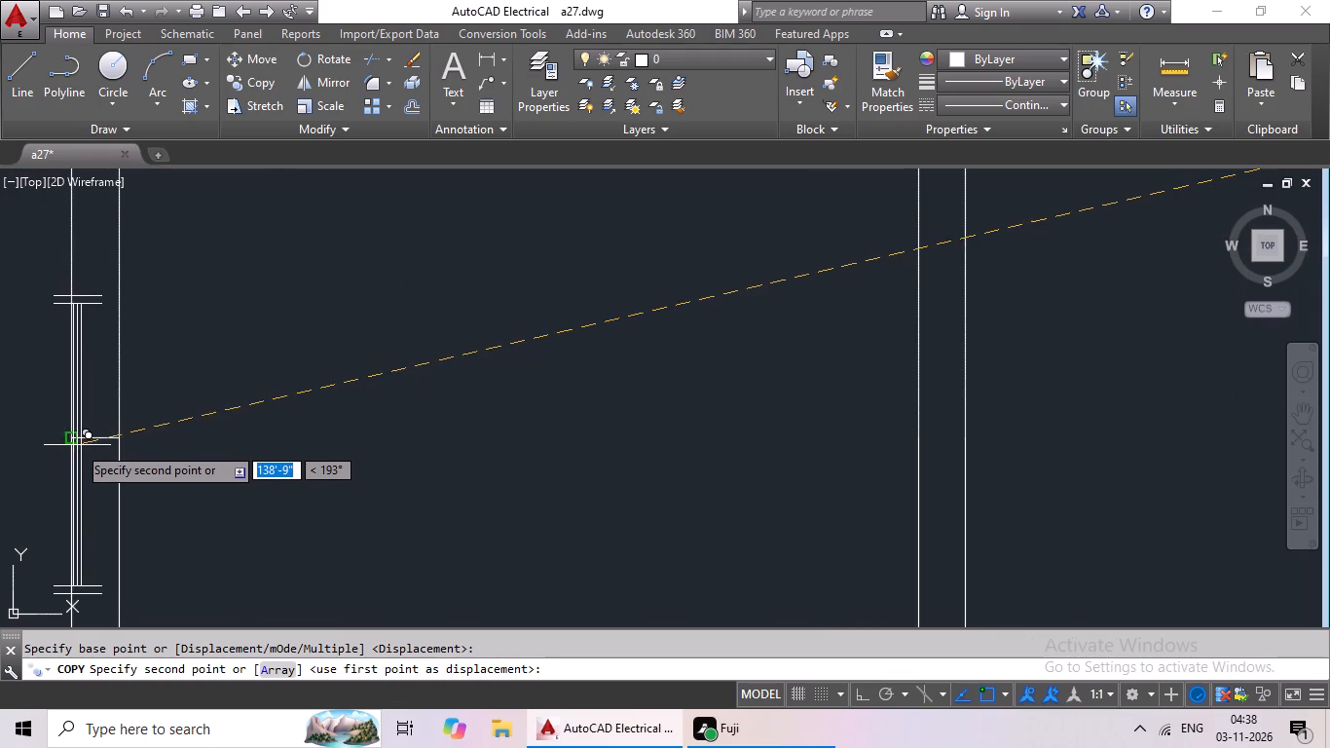
{"action": "left_click", "coordinate": [93, 436]}
Delete the whole set of loose window symbols beside the unfinished floor plan.
{"action": "scroll", "coordinate": [322, 405], "scroll_direction": "down", "scroll_amount": 4}
{"action": "middle_click_drag", "start_coordinate": [379, 405], "coordinate": [215, 478]}
{"action": "scroll", "coordinate": [1095, 415], "scroll_direction": "down", "scroll_amount": 1}
{"action": "middle_click_drag", "start_coordinate": [1095, 415], "coordinate": [919, 479]}
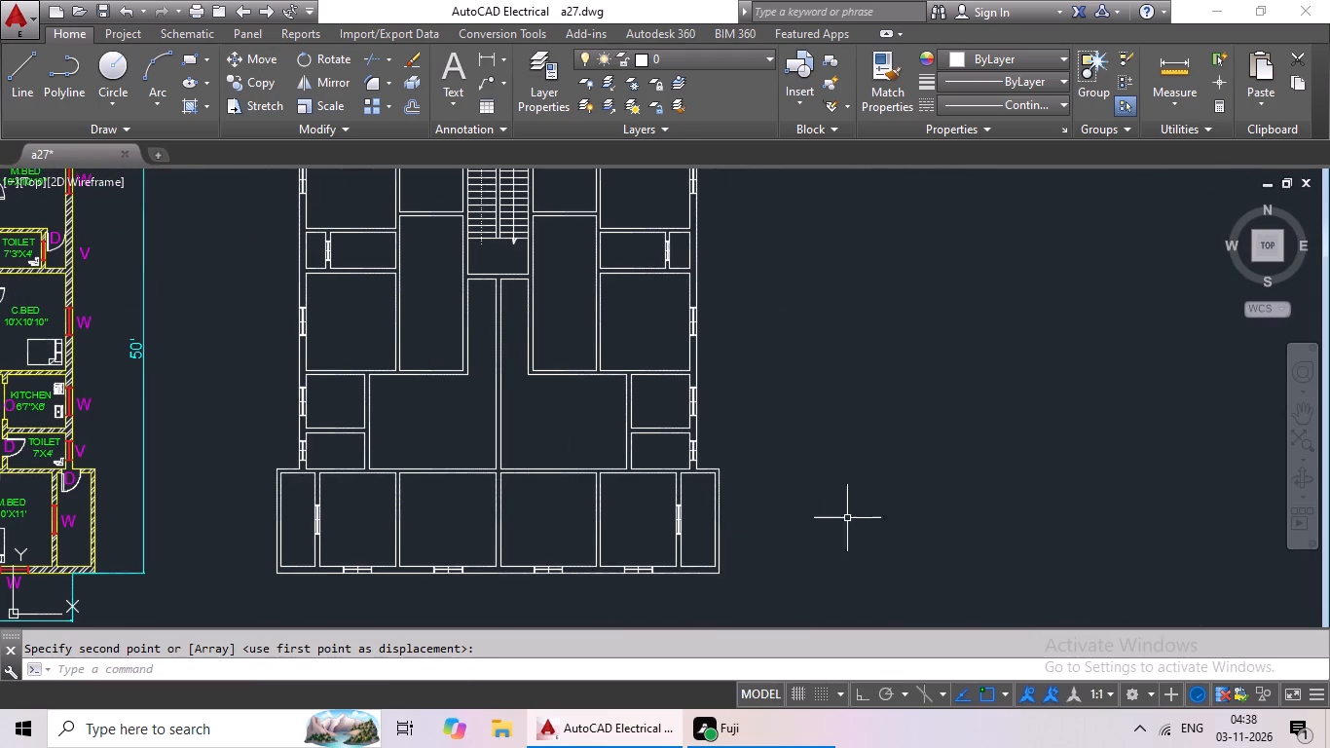
{"action": "middle_click_drag", "start_coordinate": [632, 384], "coordinate": [644, 454]}
{"action": "middle_click_drag", "start_coordinate": [970, 359], "coordinate": [825, 427]}
{"action": "middle_click_drag", "start_coordinate": [977, 356], "coordinate": [975, 355]}
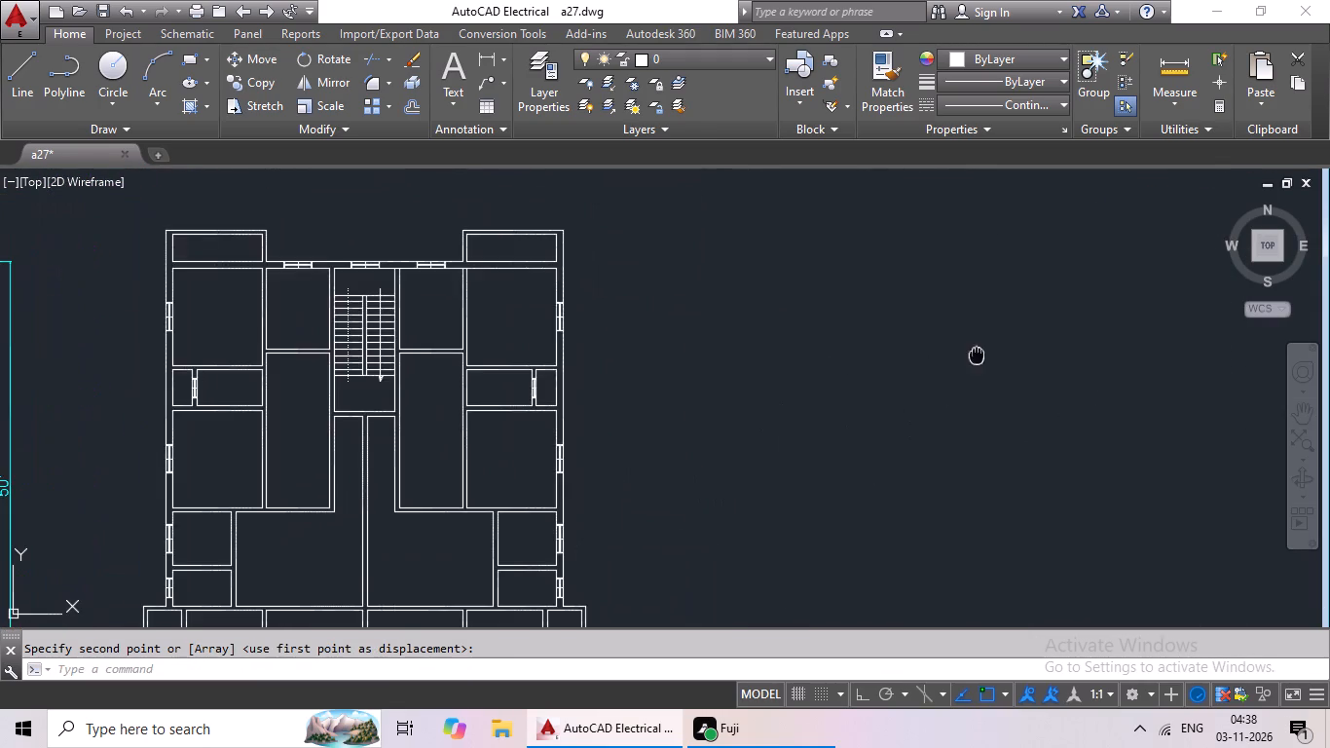
{"action": "middle_click_drag", "start_coordinate": [975, 355], "coordinate": [773, 431]}
{"action": "middle_click_drag", "start_coordinate": [925, 344], "coordinate": [483, 340]}
{"action": "left_click_drag", "start_coordinate": [915, 290], "coordinate": [1002, 465]}
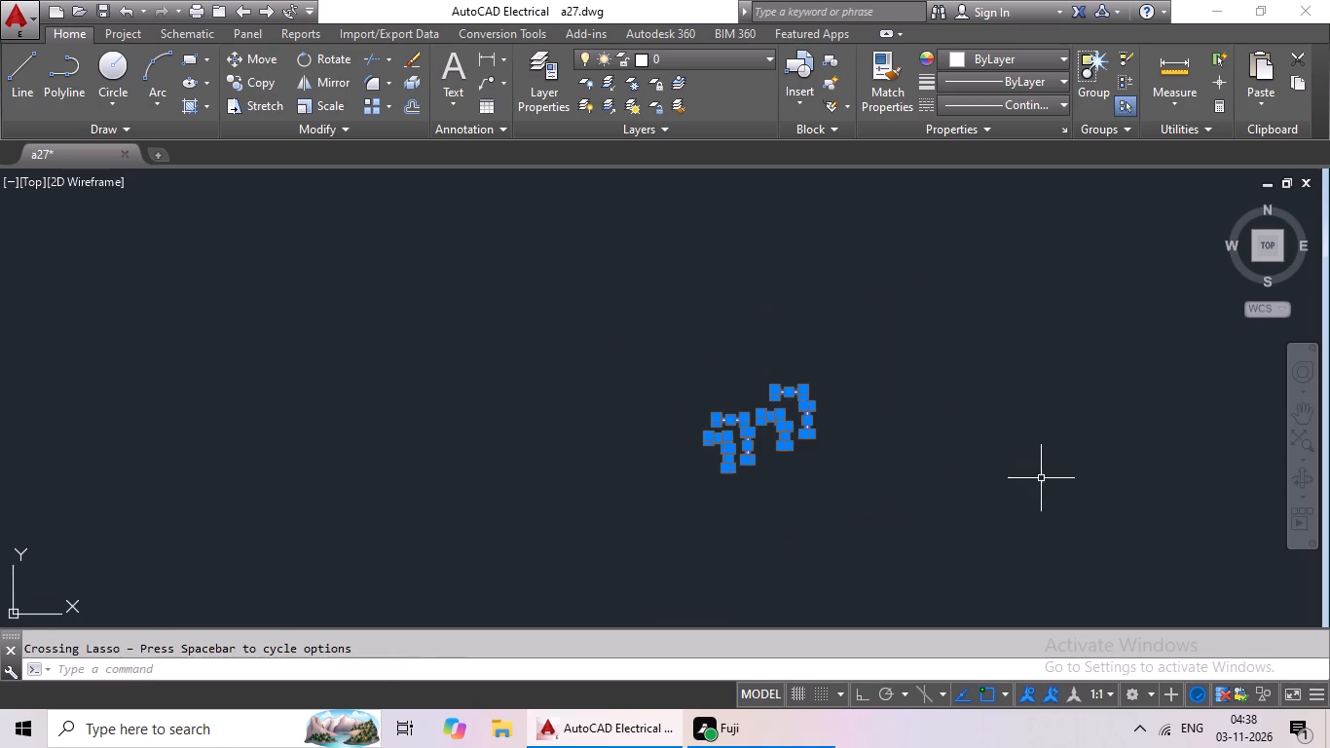
{"action": "key", "text": "Delete"}
Delete the placement mark lines across the windows on the north, west, south and east outer walls and inner partitions, except the northernmost east-wall mark.
{"action": "scroll", "coordinate": [1027, 389], "scroll_direction": "down", "scroll_amount": 3}
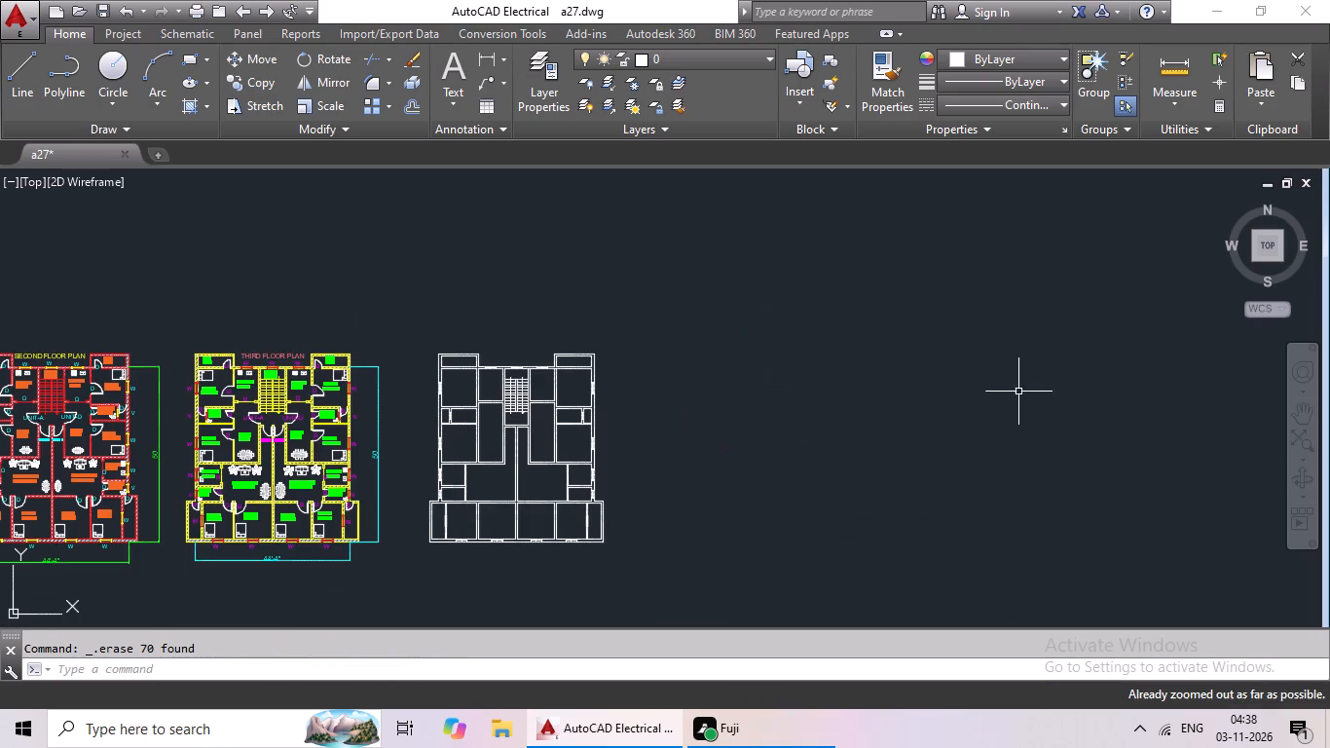
{"action": "scroll", "coordinate": [543, 359], "scroll_direction": "up", "scroll_amount": 5}
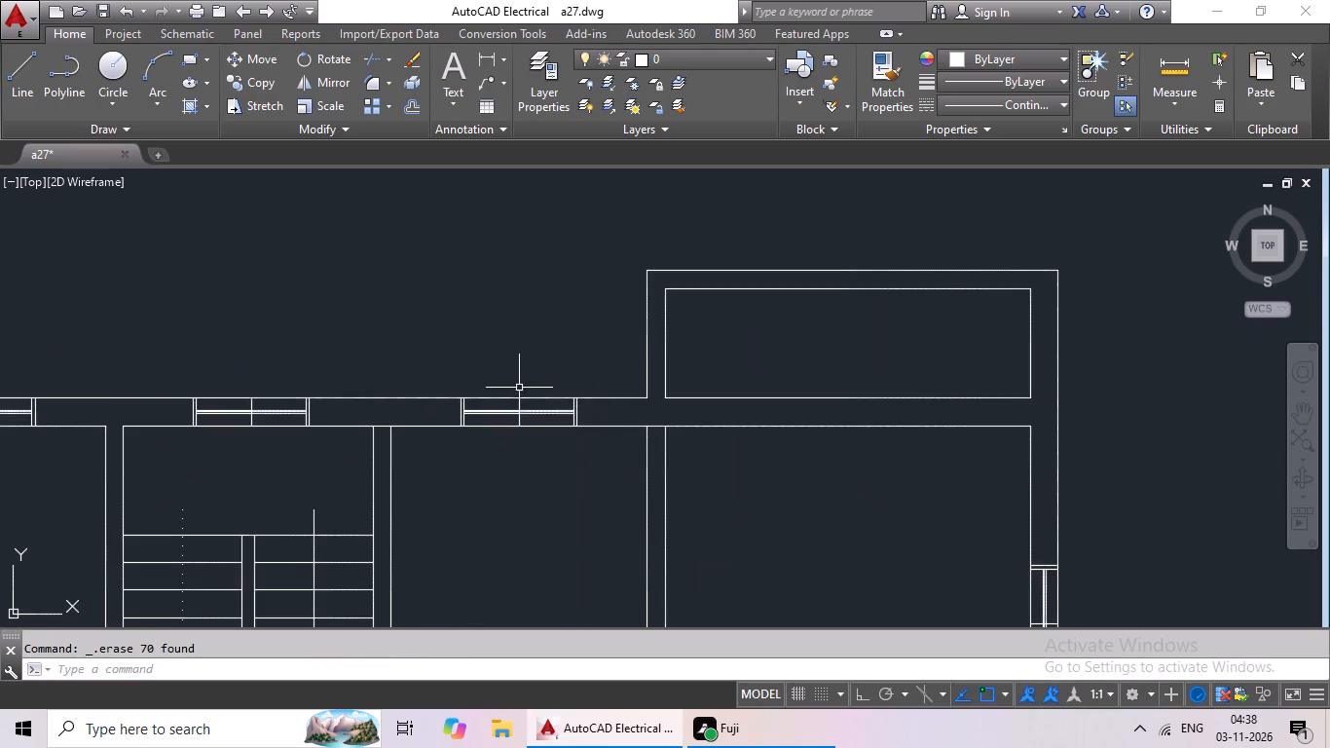
{"action": "scroll", "coordinate": [515, 394], "scroll_direction": "up", "scroll_amount": 4}
{"action": "left_click", "coordinate": [527, 430]}
{"action": "scroll", "coordinate": [528, 438], "scroll_direction": "down", "scroll_amount": 3}
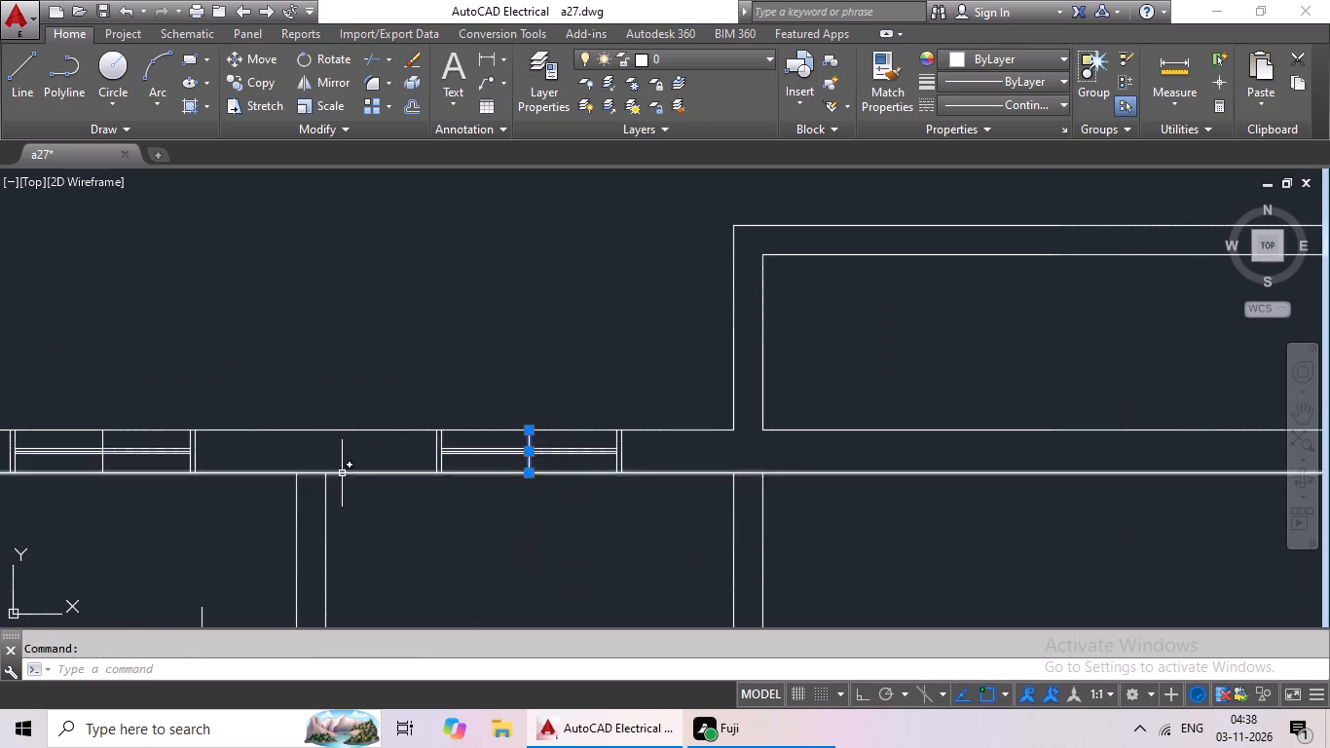
{"action": "middle_click_drag", "start_coordinate": [334, 473], "coordinate": [761, 473]}
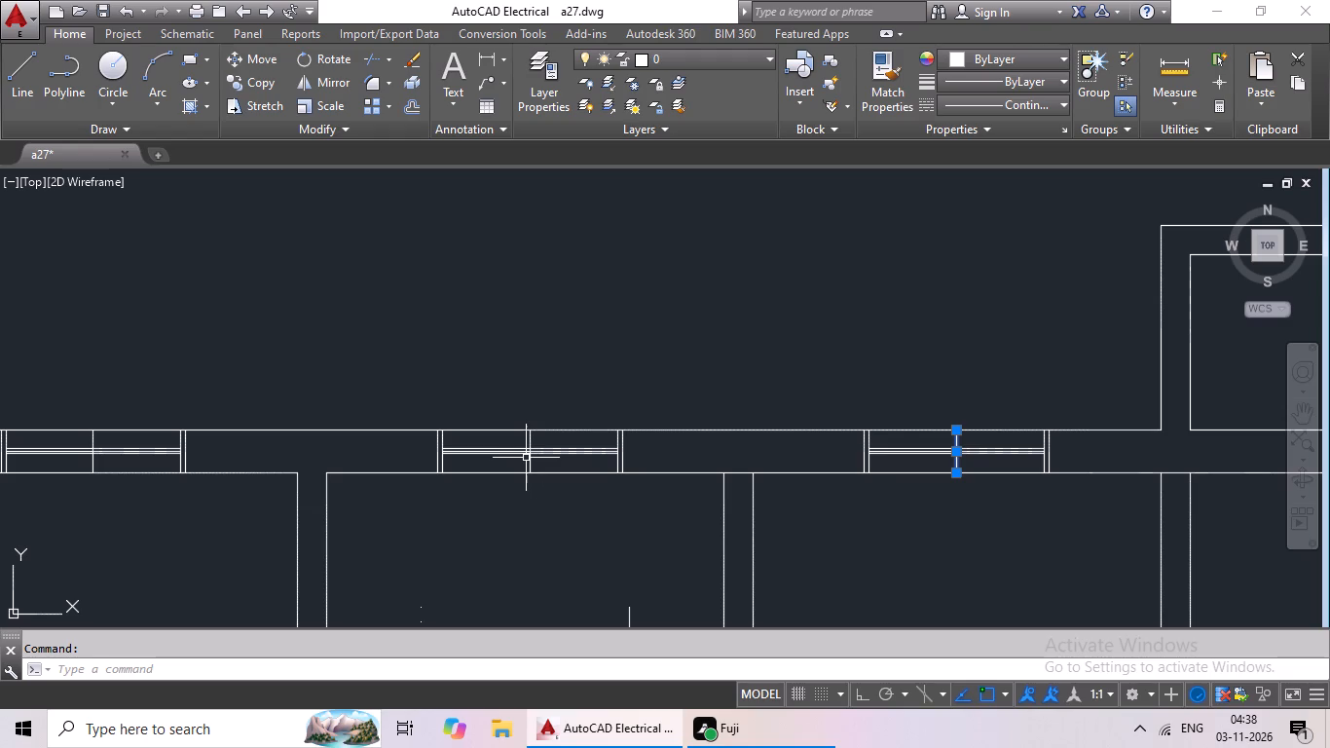
{"action": "left_click", "coordinate": [530, 464]}
{"action": "middle_click_drag", "start_coordinate": [292, 487], "coordinate": [652, 471]}
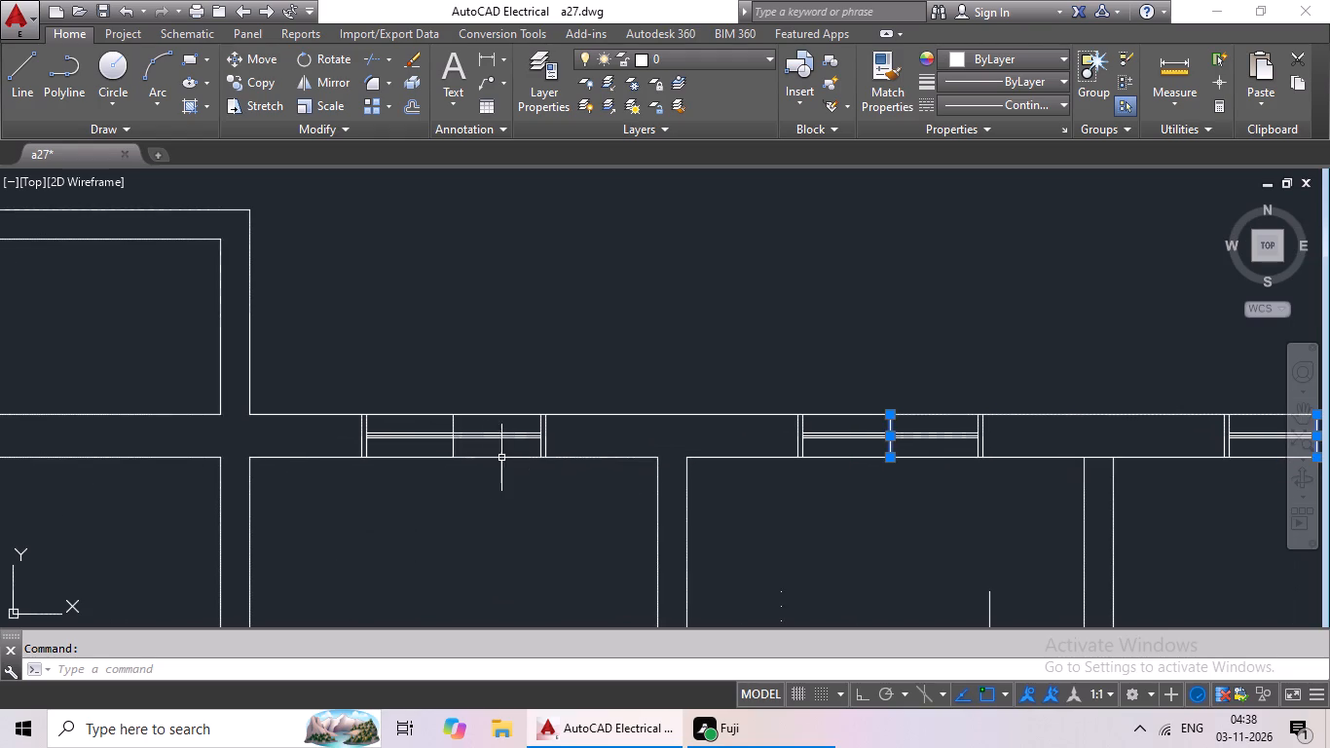
{"action": "left_click", "coordinate": [454, 446]}
{"action": "scroll", "coordinate": [545, 458], "scroll_direction": "down", "scroll_amount": 3}
{"action": "middle_click_drag", "start_coordinate": [545, 482], "coordinate": [722, 405]}
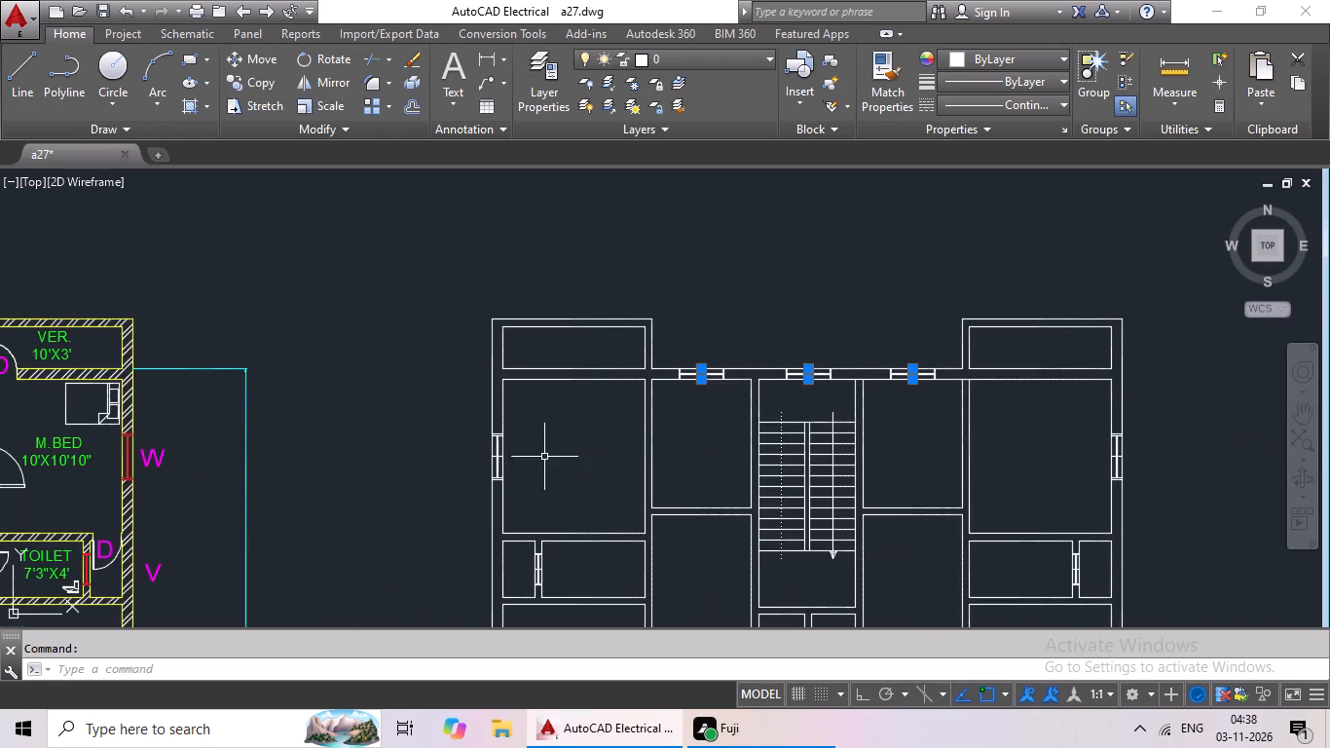
{"action": "scroll", "coordinate": [499, 458], "scroll_direction": "up", "scroll_amount": 4}
{"action": "left_click", "coordinate": [498, 460]}
{"action": "scroll", "coordinate": [688, 456], "scroll_direction": "down", "scroll_amount": 3}
{"action": "middle_click_drag", "start_coordinate": [697, 479], "coordinate": [669, 291]}
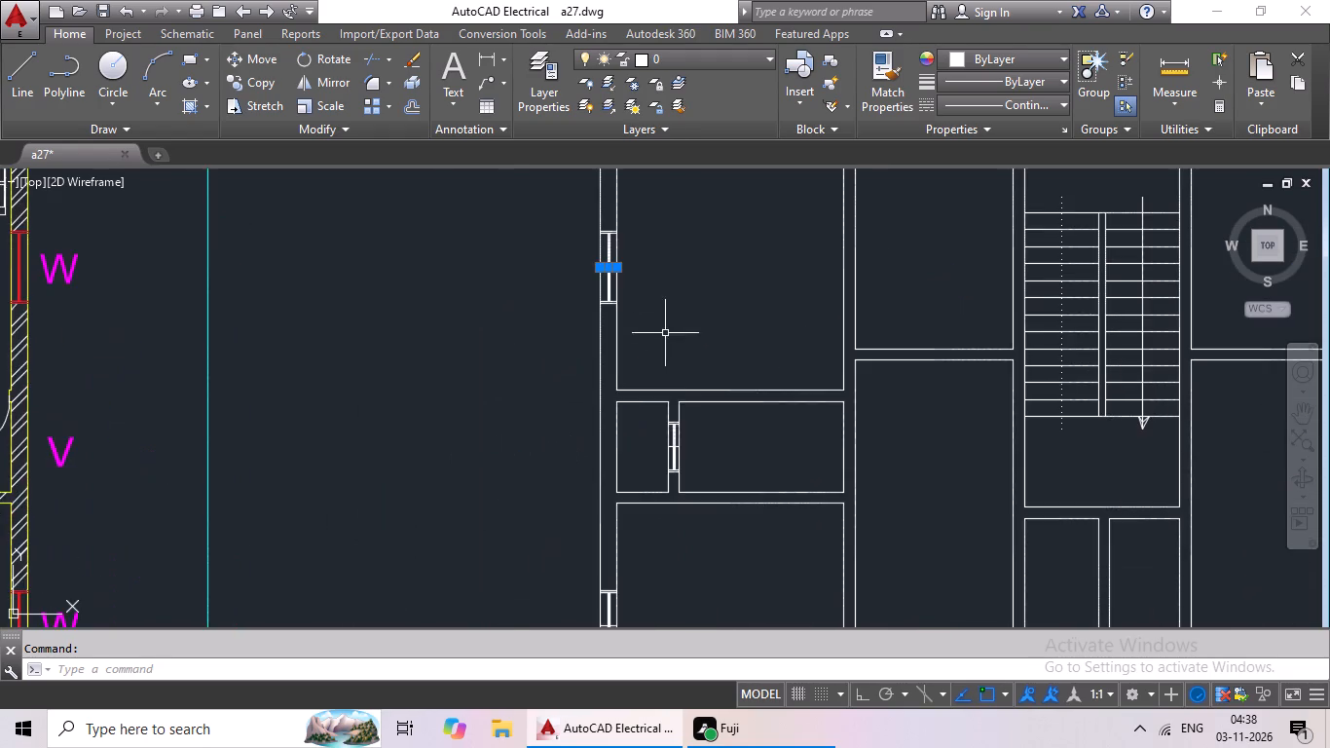
{"action": "scroll", "coordinate": [699, 429], "scroll_direction": "up", "scroll_amount": 3}
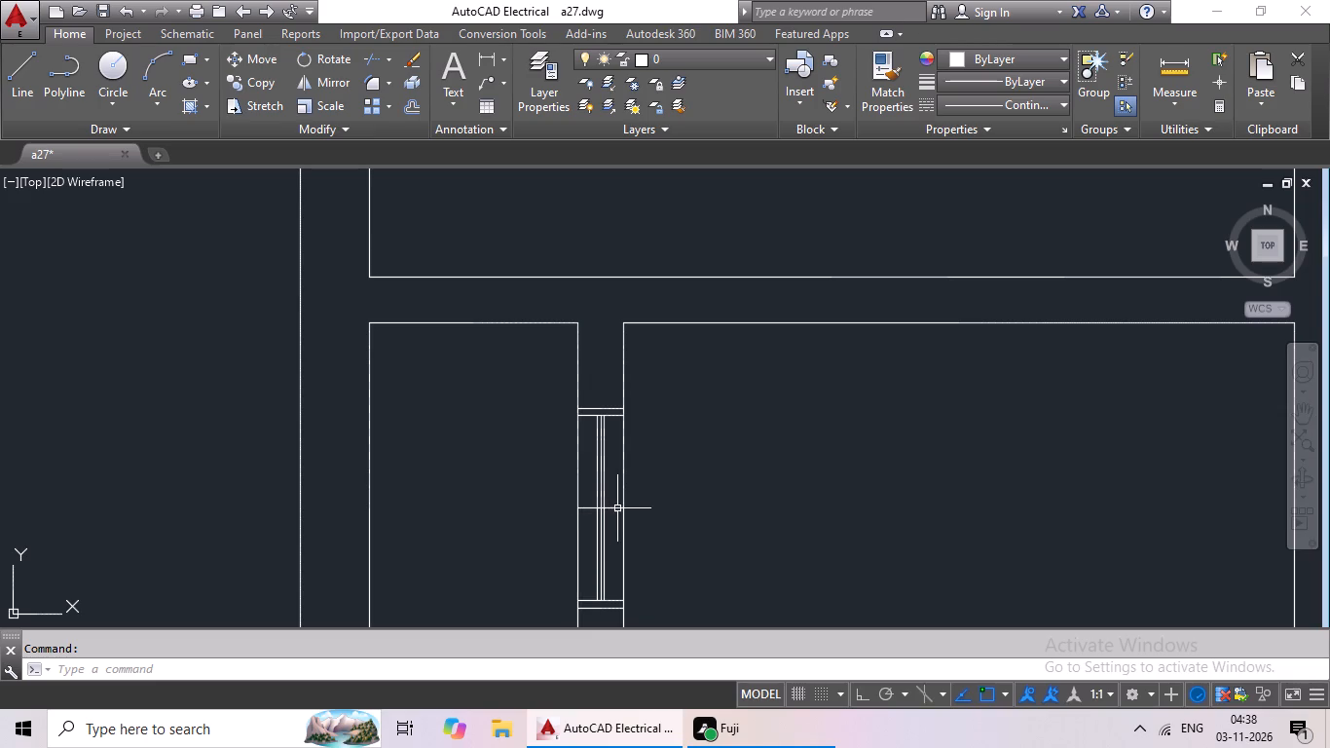
{"action": "left_click", "coordinate": [617, 508]}
{"action": "scroll", "coordinate": [733, 476], "scroll_direction": "down", "scroll_amount": 2}
{"action": "middle_click_drag", "start_coordinate": [735, 483], "coordinate": [683, 328]}
{"action": "scroll", "coordinate": [713, 436], "scroll_direction": "down", "scroll_amount": 1}
{"action": "middle_click_drag", "start_coordinate": [718, 470], "coordinate": [645, 305]}
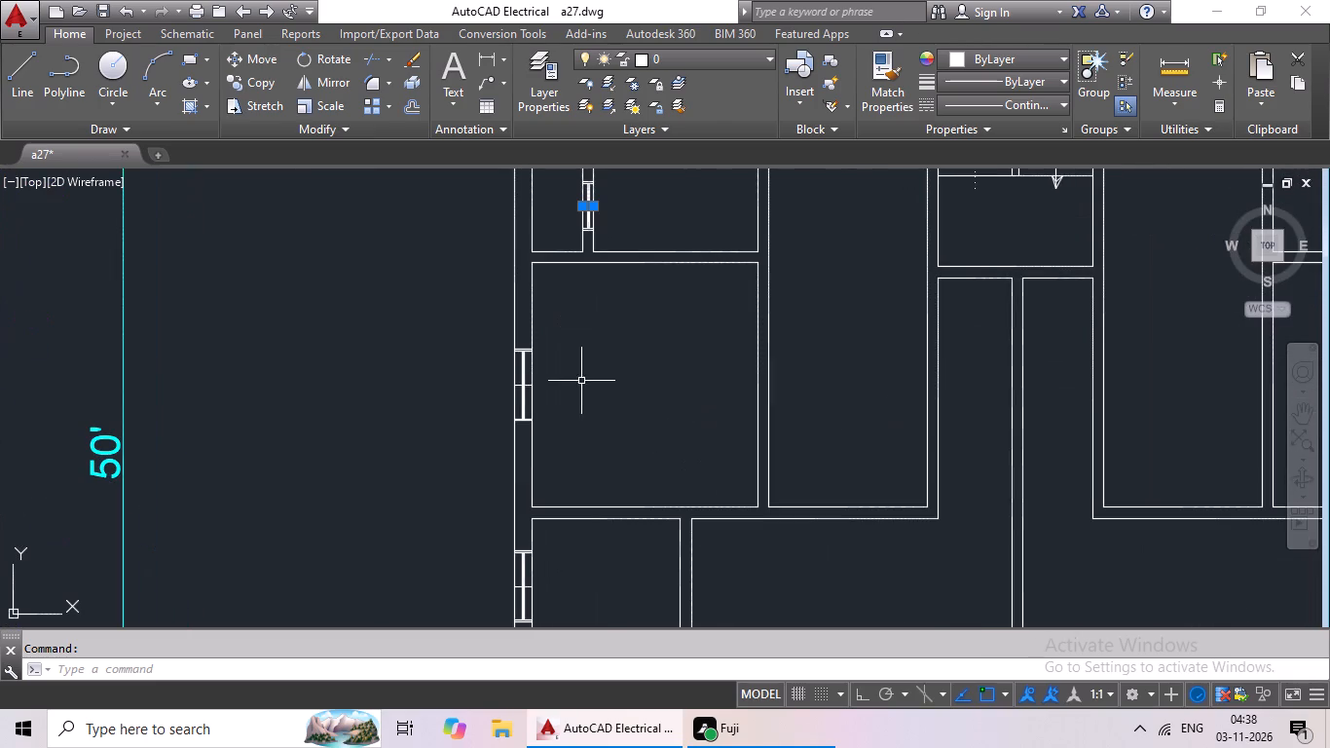
{"action": "scroll", "coordinate": [528, 386], "scroll_direction": "up", "scroll_amount": 4}
{"action": "left_click", "coordinate": [524, 370]}
{"action": "scroll", "coordinate": [696, 373], "scroll_direction": "down", "scroll_amount": 4}
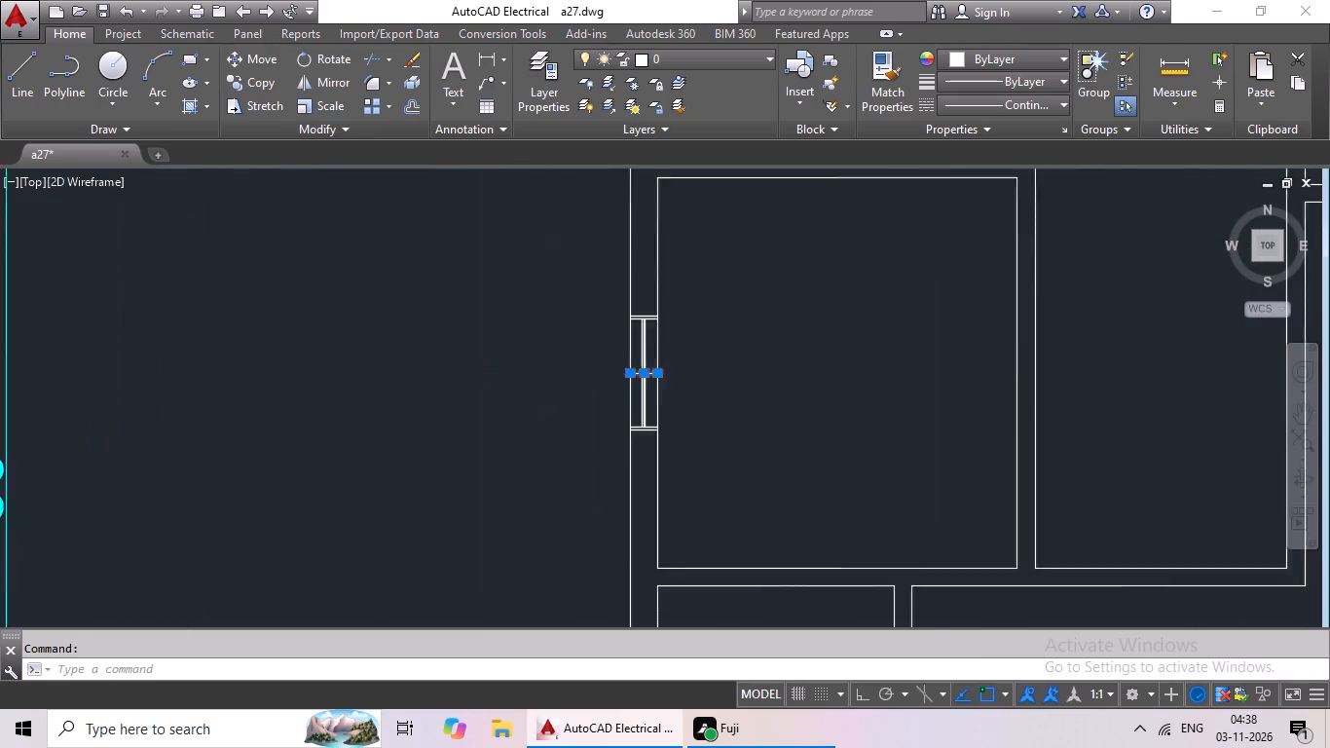
{"action": "middle_click_drag", "start_coordinate": [722, 396], "coordinate": [607, 243]}
{"action": "scroll", "coordinate": [553, 425], "scroll_direction": "up", "scroll_amount": 4}
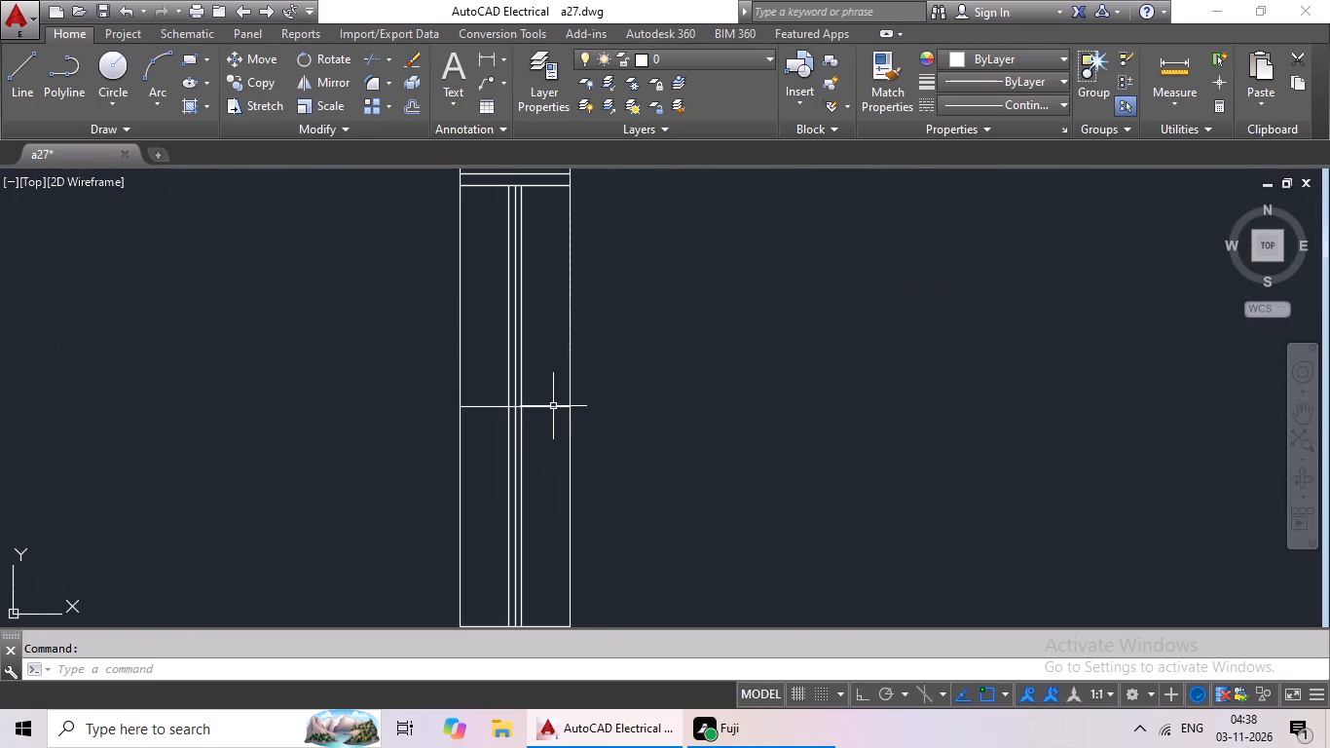
{"action": "left_click", "coordinate": [552, 407]}
{"action": "scroll", "coordinate": [768, 372], "scroll_direction": "down", "scroll_amount": 3}
{"action": "middle_click_drag", "start_coordinate": [769, 378], "coordinate": [715, 244]}
{"action": "scroll", "coordinate": [658, 444], "scroll_direction": "up", "scroll_amount": 4}
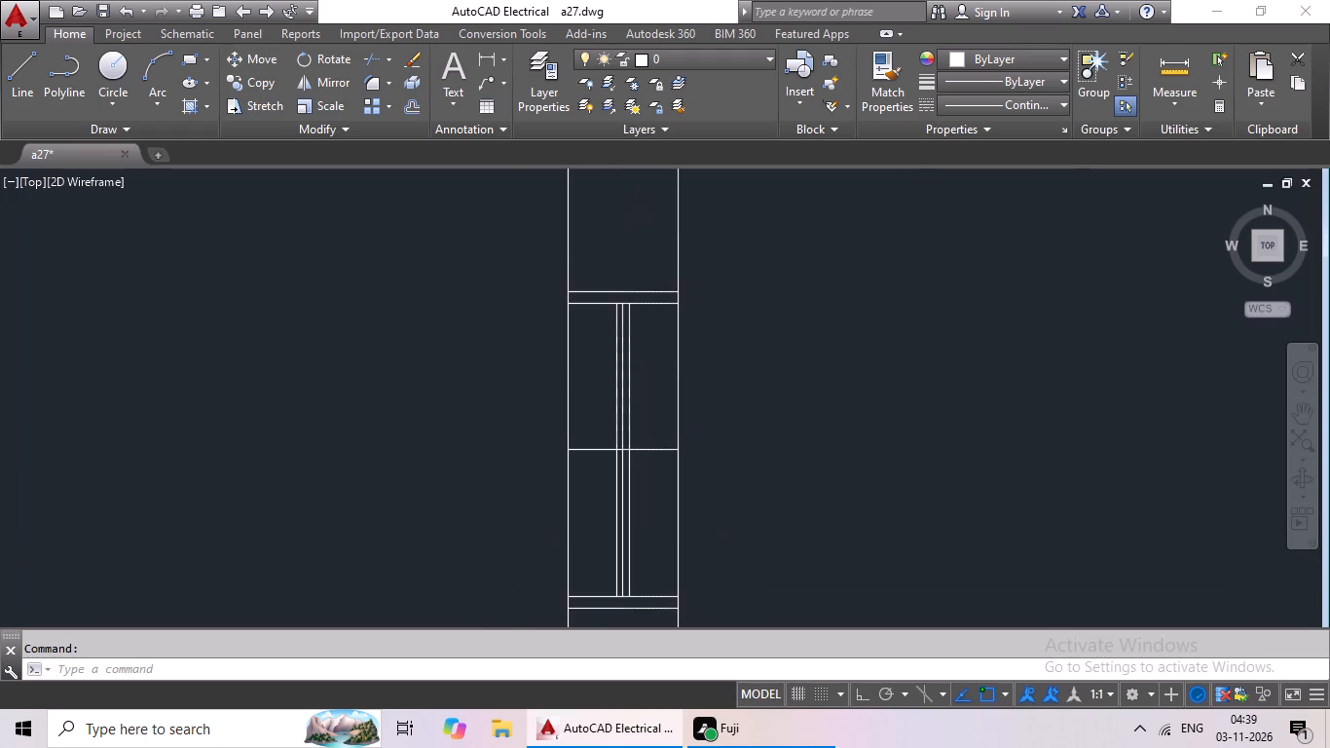
{"action": "left_click", "coordinate": [650, 455]}
{"action": "scroll", "coordinate": [781, 401], "scroll_direction": "down", "scroll_amount": 4}
{"action": "middle_click_drag", "start_coordinate": [794, 413], "coordinate": [680, 190]}
{"action": "scroll", "coordinate": [704, 457], "scroll_direction": "up", "scroll_amount": 4}
{"action": "left_click", "coordinate": [692, 476]}
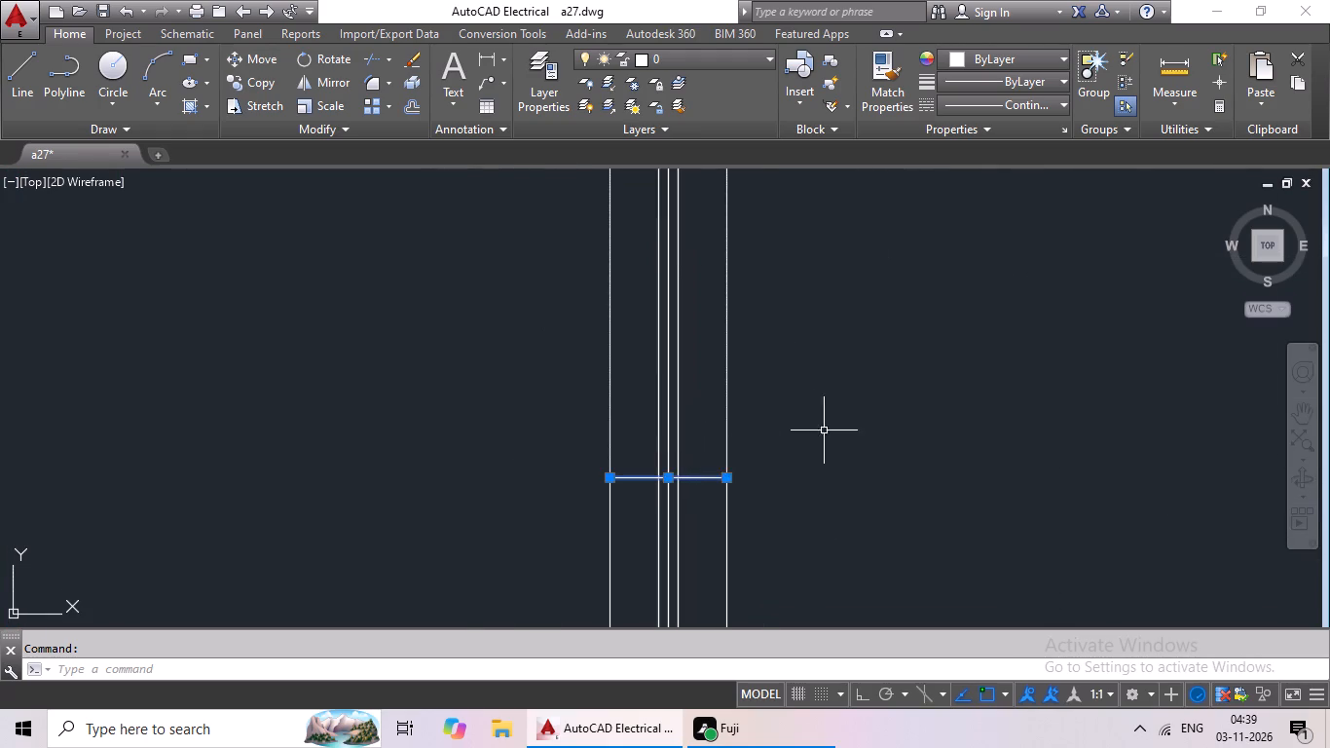
{"action": "scroll", "coordinate": [824, 430], "scroll_direction": "down", "scroll_amount": 2}
{"action": "middle_click_drag", "start_coordinate": [821, 431], "coordinate": [613, 429]}
{"action": "scroll", "coordinate": [690, 407], "scroll_direction": "down", "scroll_amount": 2}
{"action": "middle_click_drag", "start_coordinate": [766, 426], "coordinate": [584, 436]}
{"action": "scroll", "coordinate": [710, 393], "scroll_direction": "down", "scroll_amount": 2}
{"action": "middle_click_drag", "start_coordinate": [755, 422], "coordinate": [675, 369]}
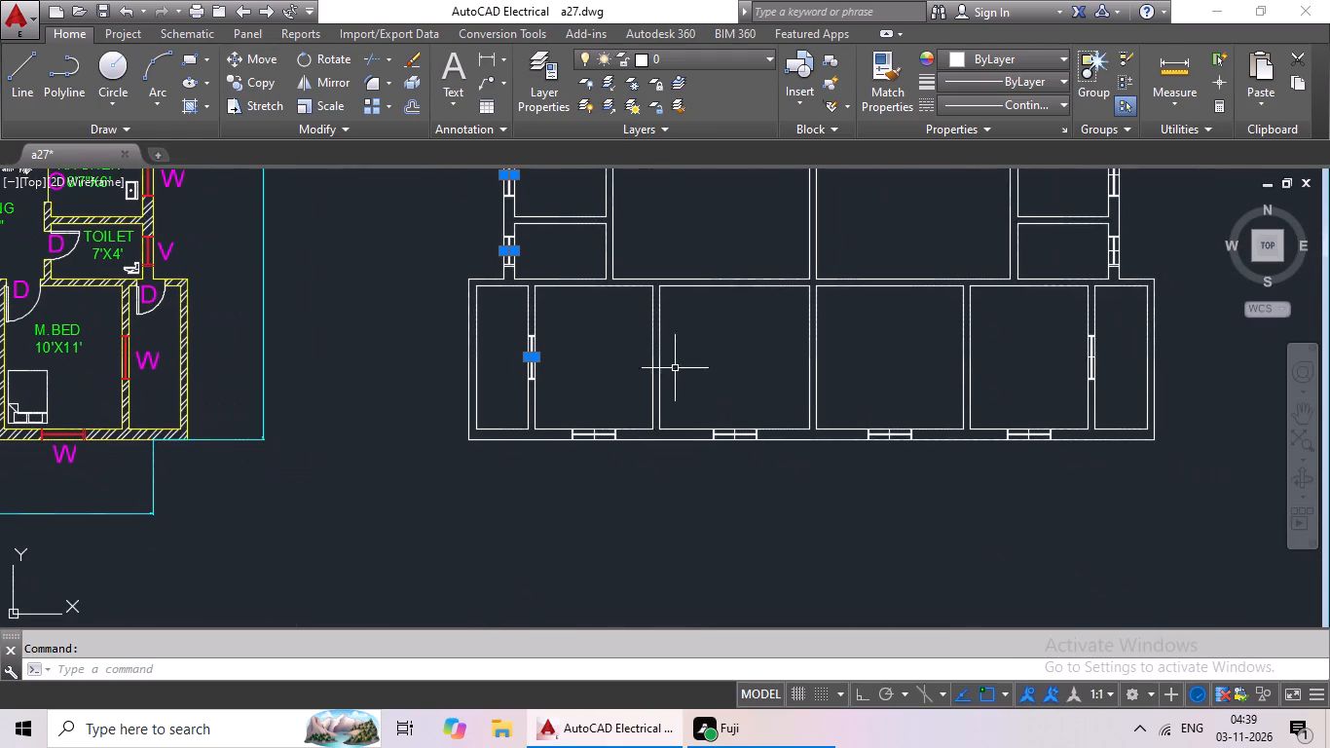
{"action": "scroll", "coordinate": [588, 437], "scroll_direction": "up", "scroll_amount": 5}
{"action": "left_click", "coordinate": [638, 442]}
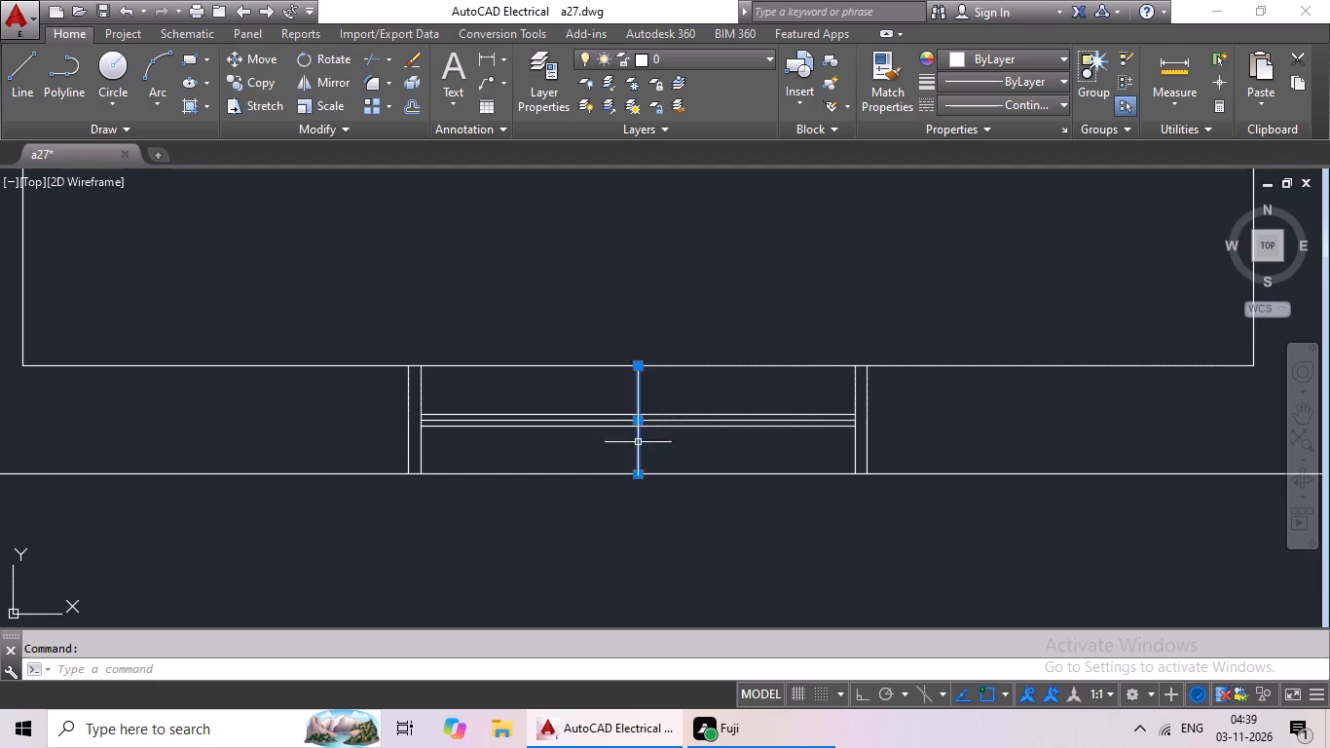
{"action": "scroll", "coordinate": [687, 414], "scroll_direction": "down", "scroll_amount": 3}
{"action": "middle_click_drag", "start_coordinate": [760, 401], "coordinate": [504, 384]}
{"action": "scroll", "coordinate": [764, 413], "scroll_direction": "up", "scroll_amount": 5}
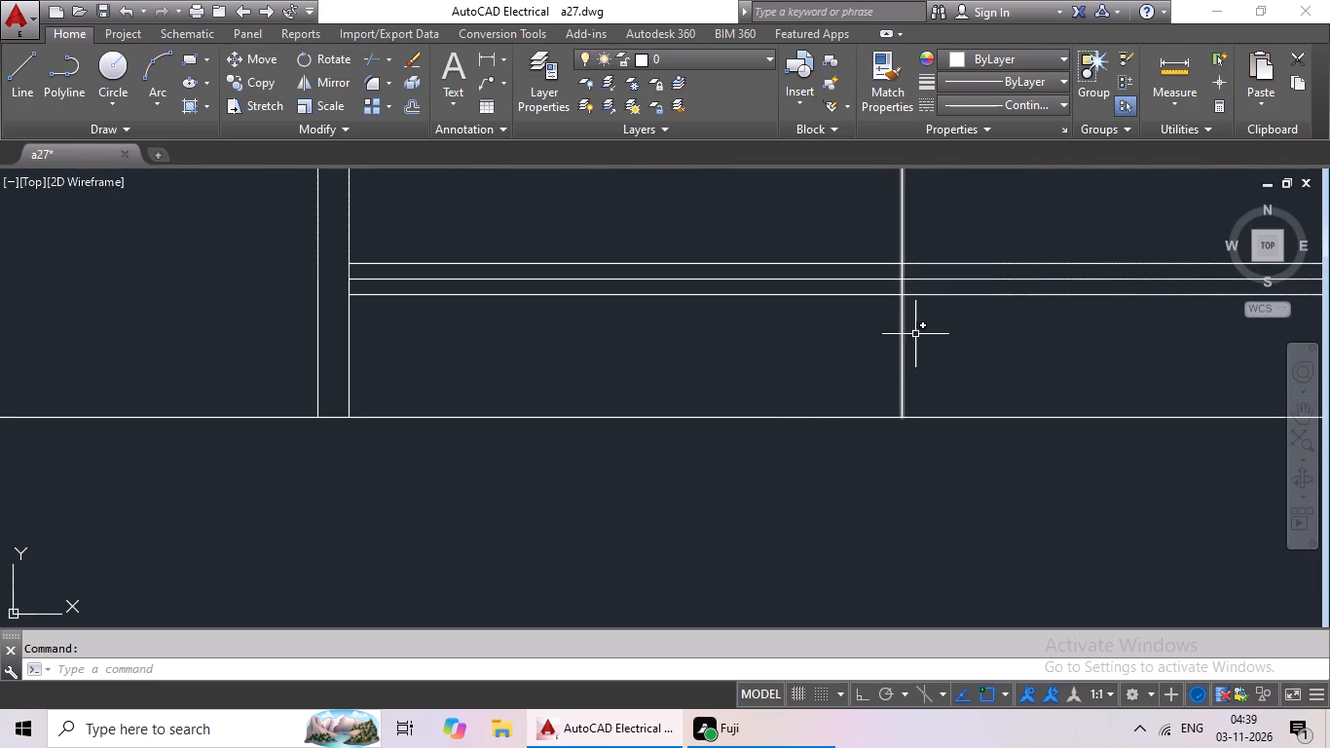
{"action": "left_click", "coordinate": [901, 351]}
{"action": "scroll", "coordinate": [925, 350], "scroll_direction": "down", "scroll_amount": 4}
{"action": "middle_click_drag", "start_coordinate": [910, 359], "coordinate": [313, 373]}
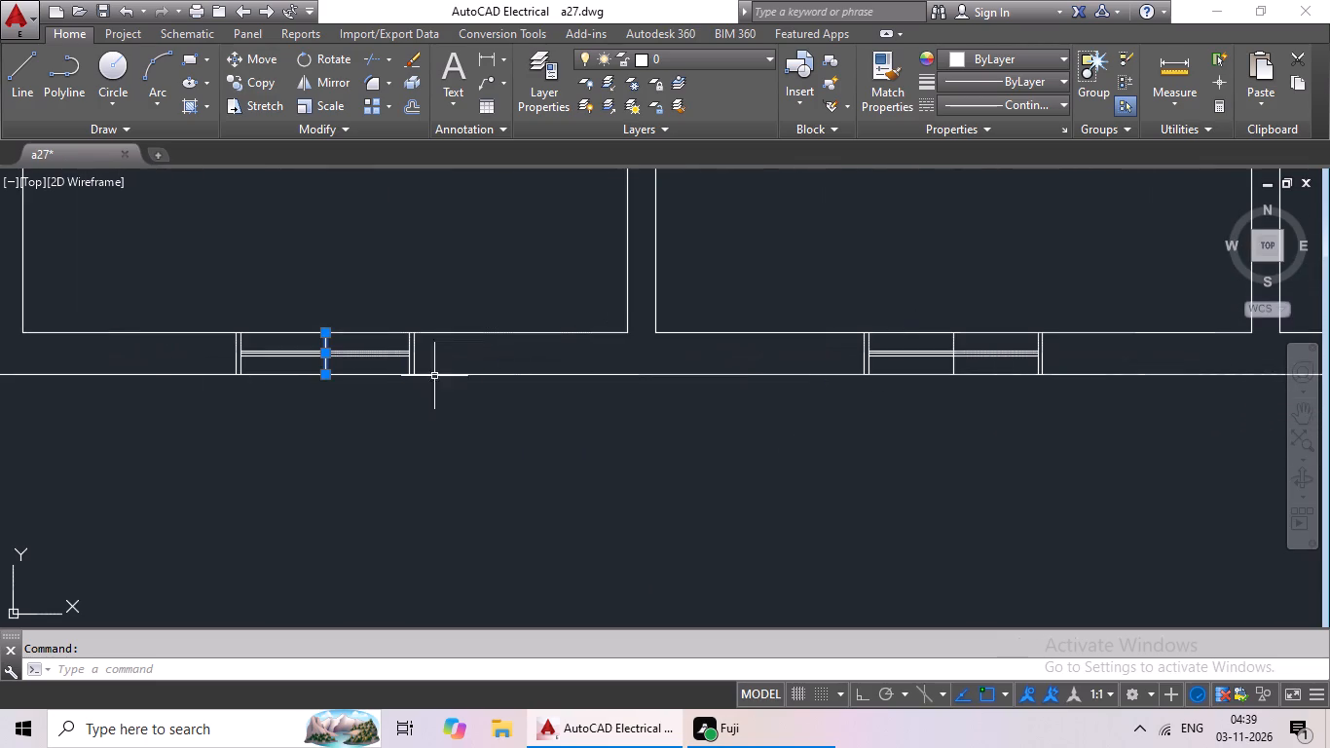
{"action": "scroll", "coordinate": [955, 363], "scroll_direction": "up", "scroll_amount": 4}
{"action": "left_click", "coordinate": [924, 377]}
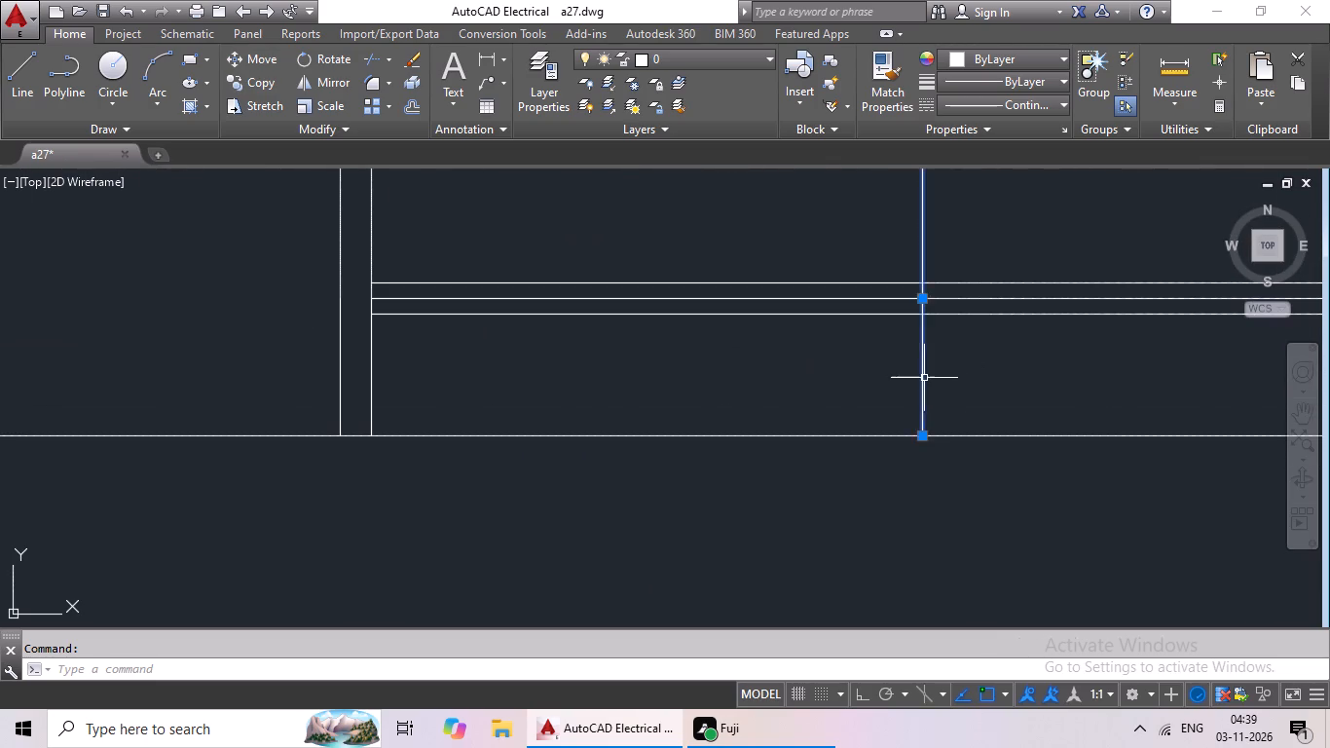
{"action": "scroll", "coordinate": [943, 380], "scroll_direction": "down", "scroll_amount": 3}
{"action": "middle_click_drag", "start_coordinate": [943, 380], "coordinate": [304, 389]}
{"action": "middle_click_drag", "start_coordinate": [739, 398], "coordinate": [170, 478]}
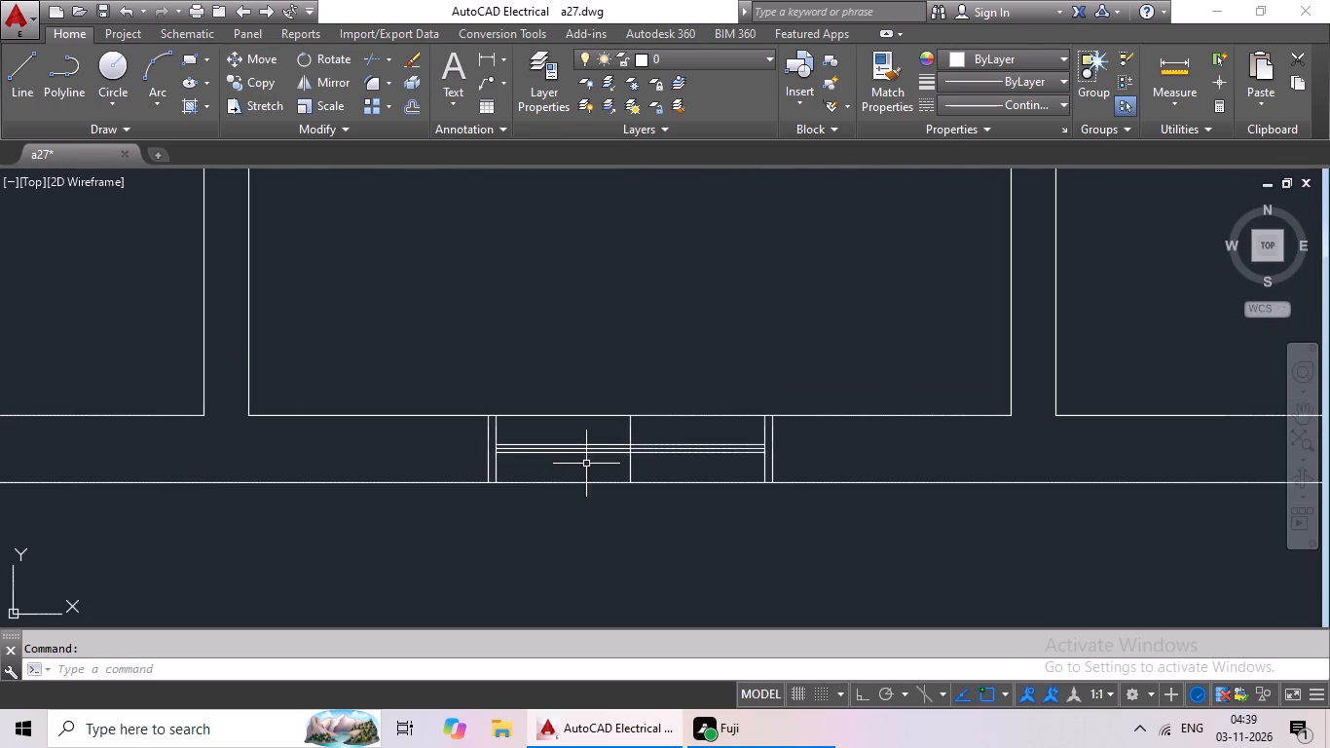
{"action": "left_click", "coordinate": [631, 470]}
{"action": "scroll", "coordinate": [801, 455], "scroll_direction": "down", "scroll_amount": 1}
{"action": "middle_click_drag", "start_coordinate": [801, 455], "coordinate": [64, 409]}
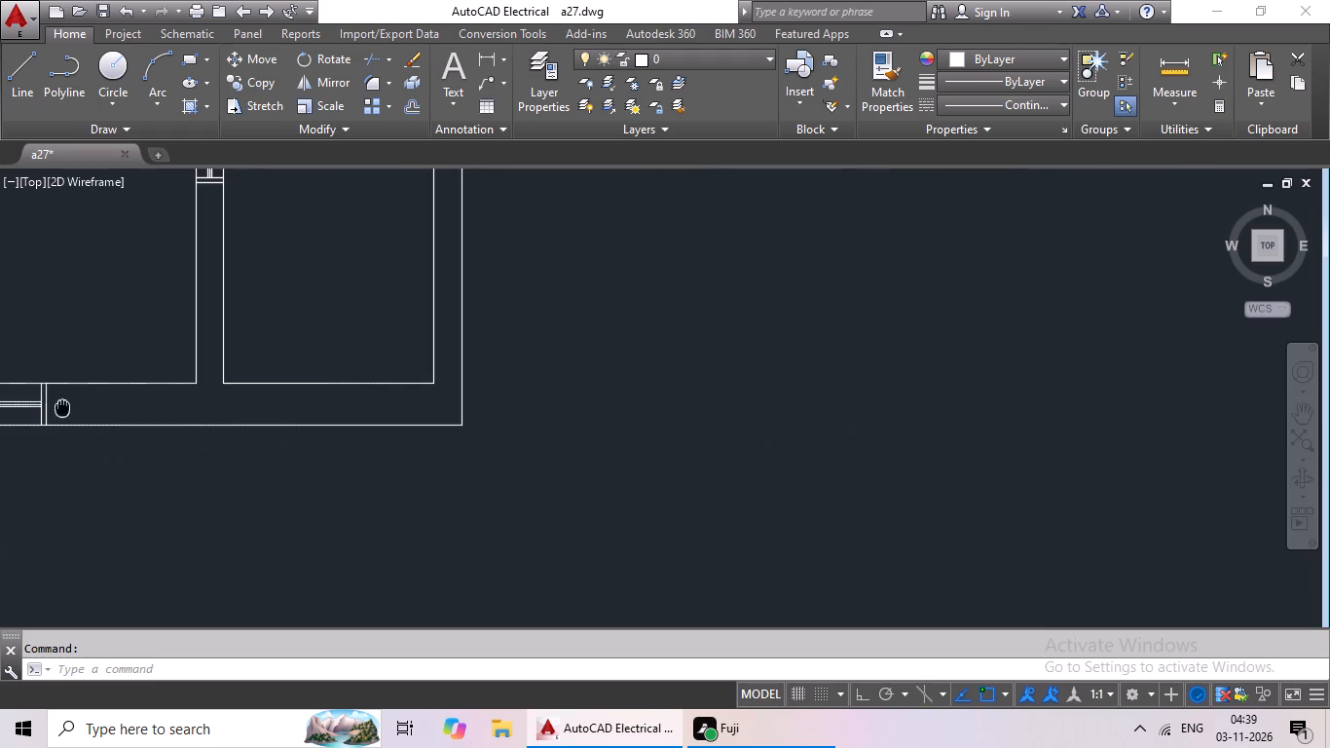
{"action": "middle_click_drag", "start_coordinate": [332, 329], "coordinate": [480, 678]}
{"action": "scroll", "coordinate": [373, 453], "scroll_direction": "up", "scroll_amount": 4}
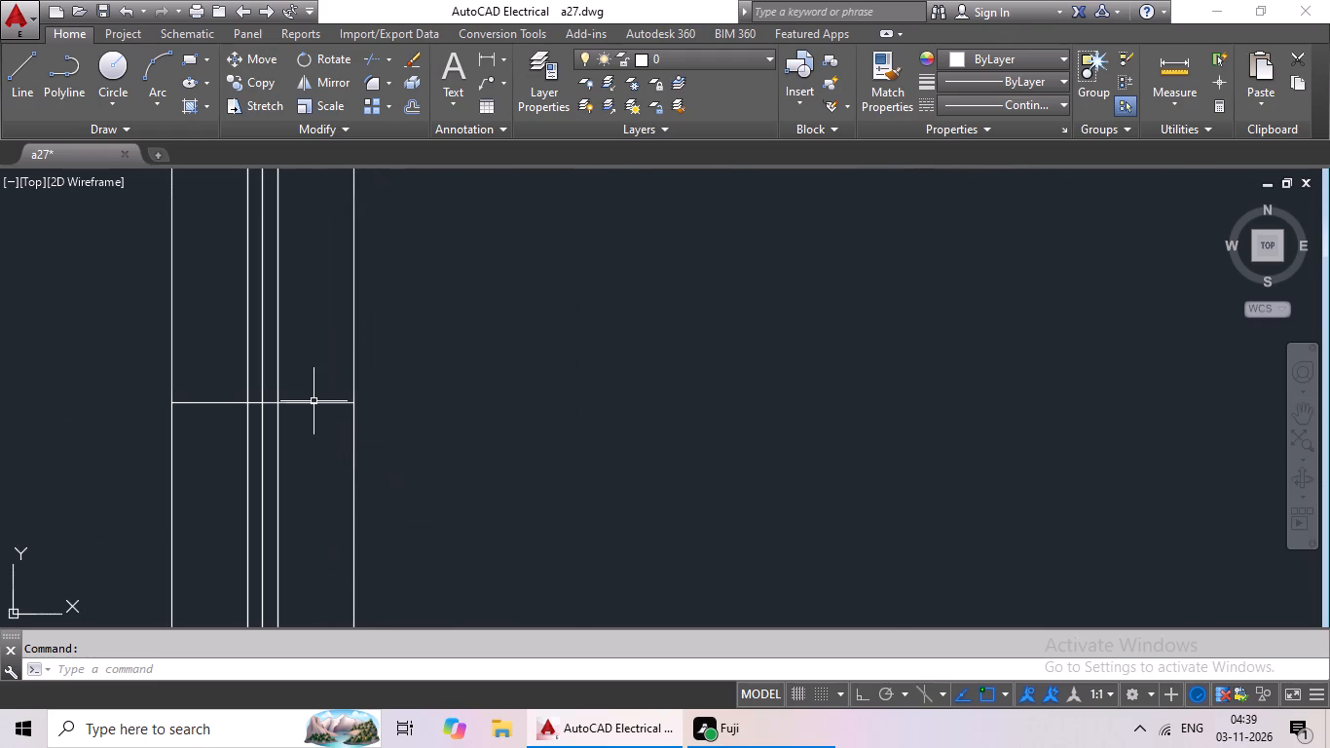
{"action": "left_click", "coordinate": [314, 401]}
{"action": "scroll", "coordinate": [427, 398], "scroll_direction": "down", "scroll_amount": 4}
{"action": "middle_click_drag", "start_coordinate": [436, 407], "coordinate": [481, 669]}
{"action": "middle_click_drag", "start_coordinate": [483, 316], "coordinate": [457, 464]}
{"action": "scroll", "coordinate": [530, 376], "scroll_direction": "up", "scroll_amount": 3}
{"action": "left_click", "coordinate": [523, 393]}
{"action": "scroll", "coordinate": [531, 391], "scroll_direction": "down", "scroll_amount": 5}
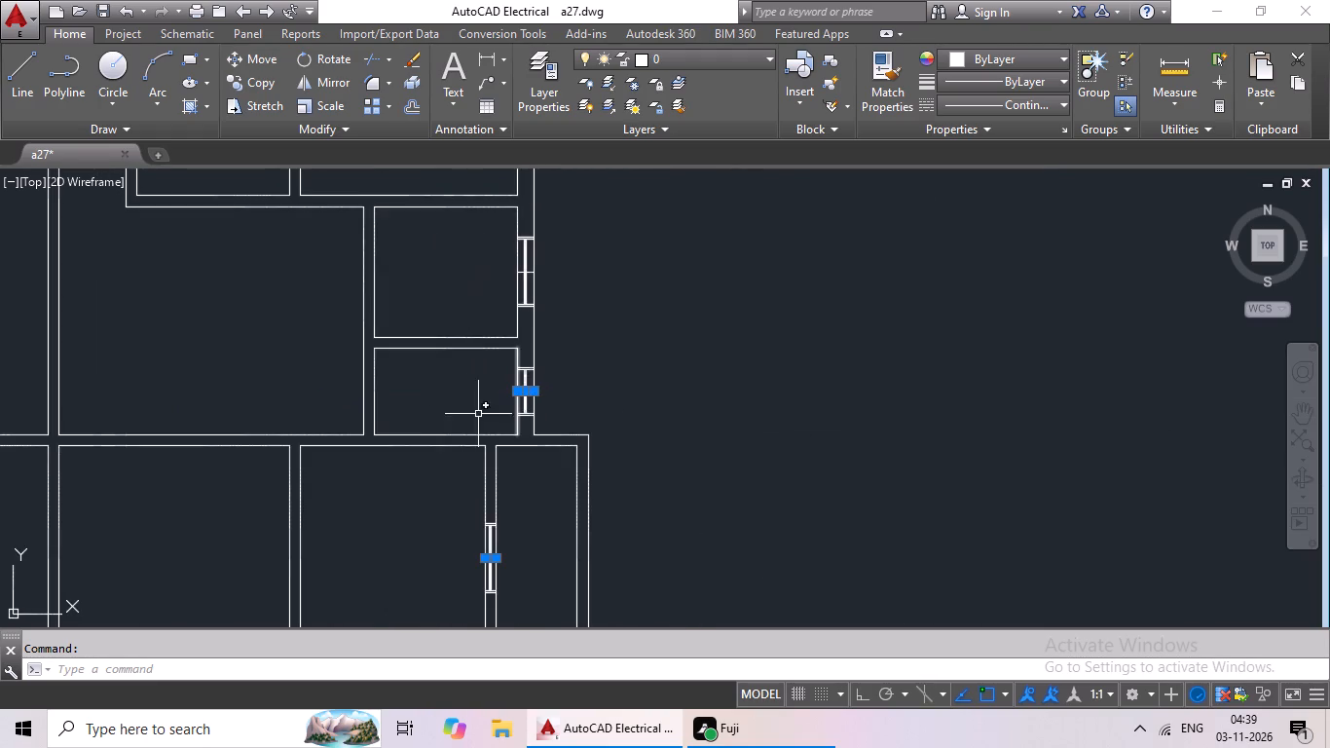
{"action": "middle_click_drag", "start_coordinate": [457, 428], "coordinate": [446, 628]}
{"action": "scroll", "coordinate": [508, 467], "scroll_direction": "up", "scroll_amount": 4}
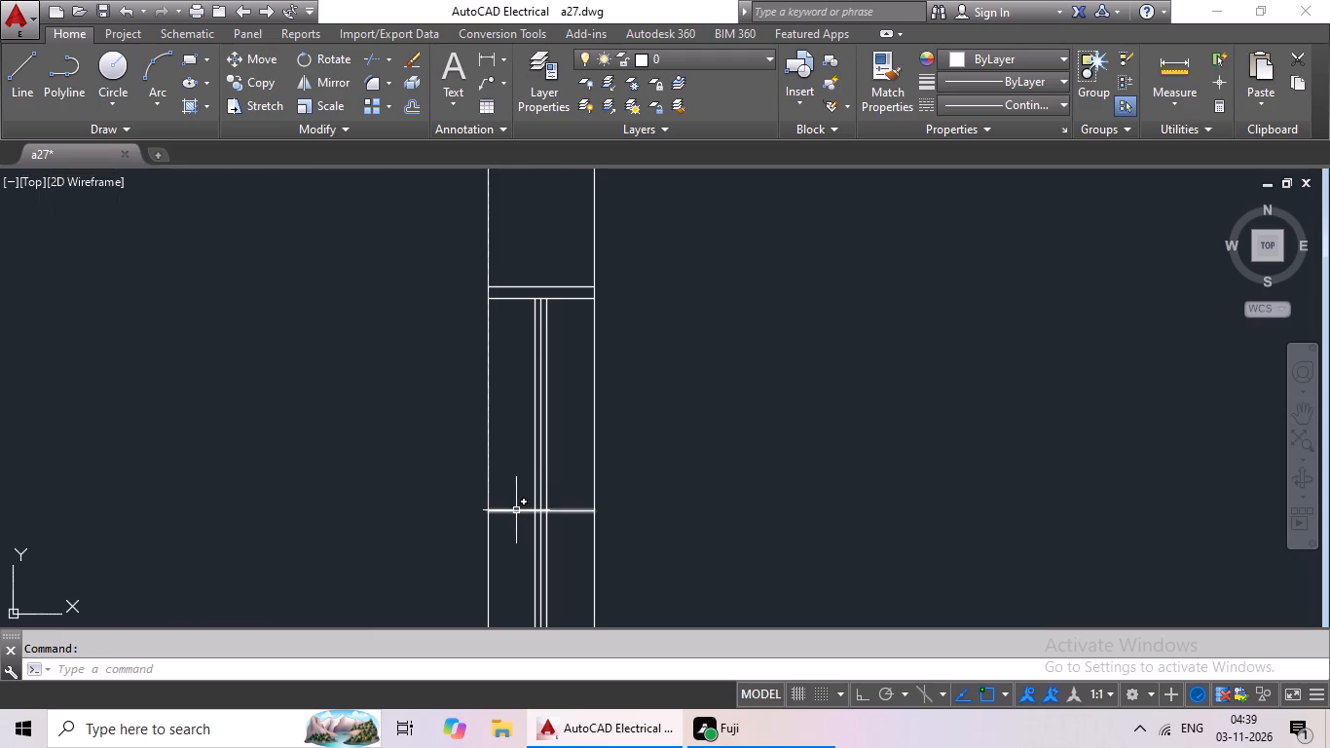
{"action": "left_click", "coordinate": [515, 511]}
{"action": "scroll", "coordinate": [505, 451], "scroll_direction": "down", "scroll_amount": 3}
{"action": "middle_click_drag", "start_coordinate": [505, 445], "coordinate": [453, 624]}
{"action": "scroll", "coordinate": [447, 325], "scroll_direction": "up", "scroll_amount": 5}
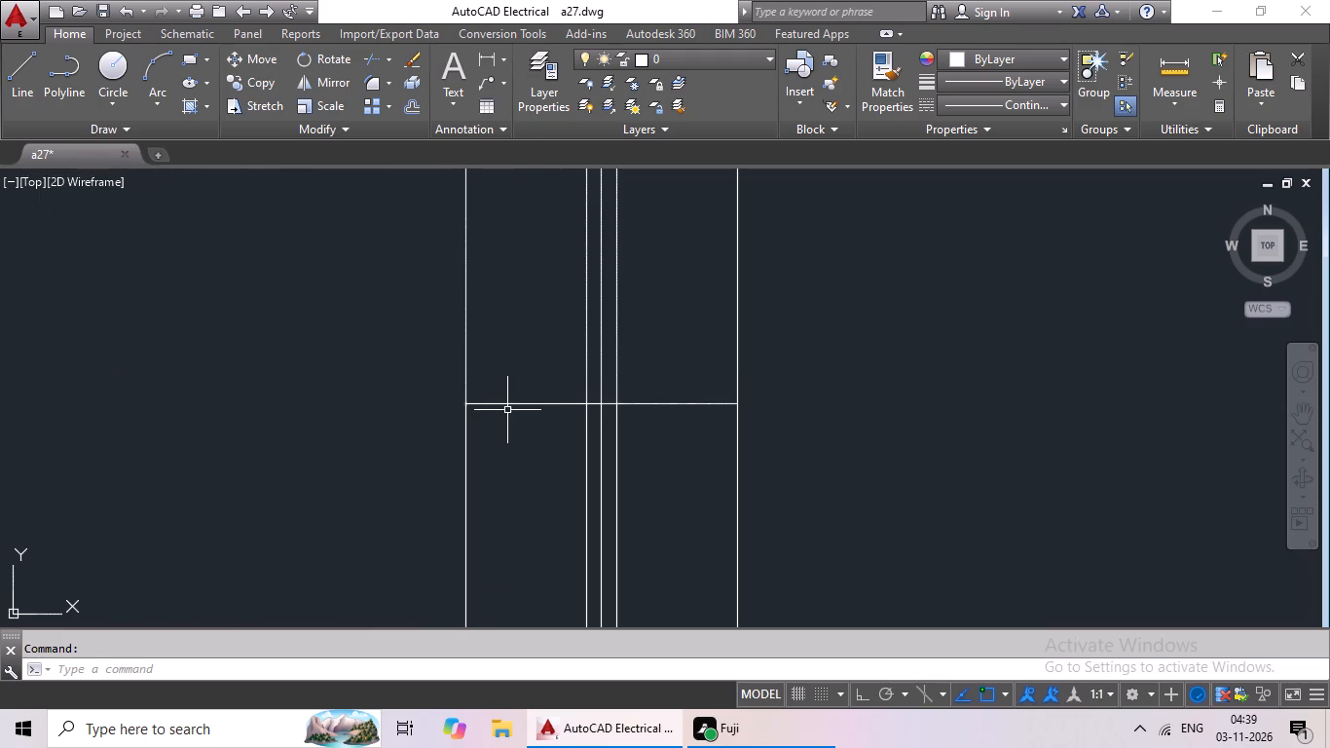
{"action": "left_click", "coordinate": [512, 405]}
{"action": "scroll", "coordinate": [512, 405], "scroll_direction": "down", "scroll_amount": 5}
{"action": "middle_click_drag", "start_coordinate": [460, 413], "coordinate": [460, 635]}
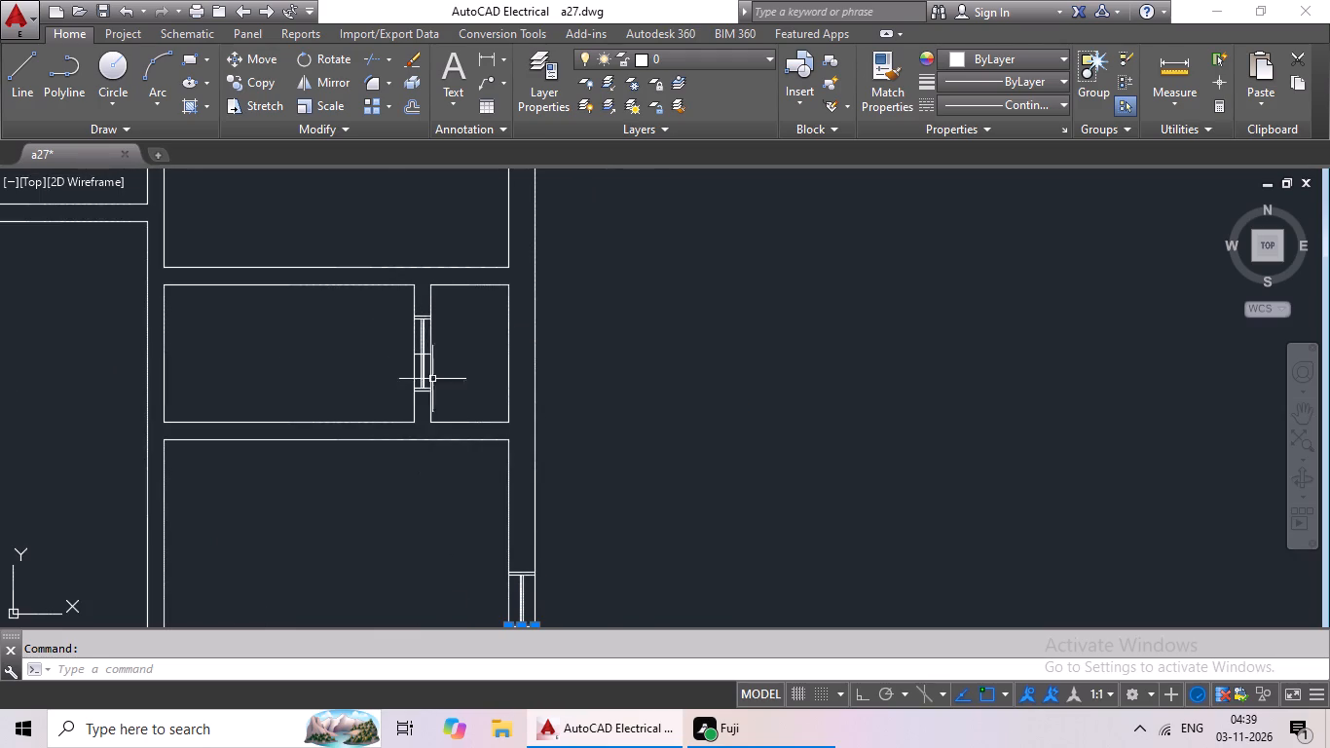
{"action": "scroll", "coordinate": [423, 349], "scroll_direction": "up", "scroll_amount": 3}
{"action": "left_click", "coordinate": [433, 369]}
{"action": "scroll", "coordinate": [463, 363], "scroll_direction": "down", "scroll_amount": 7}
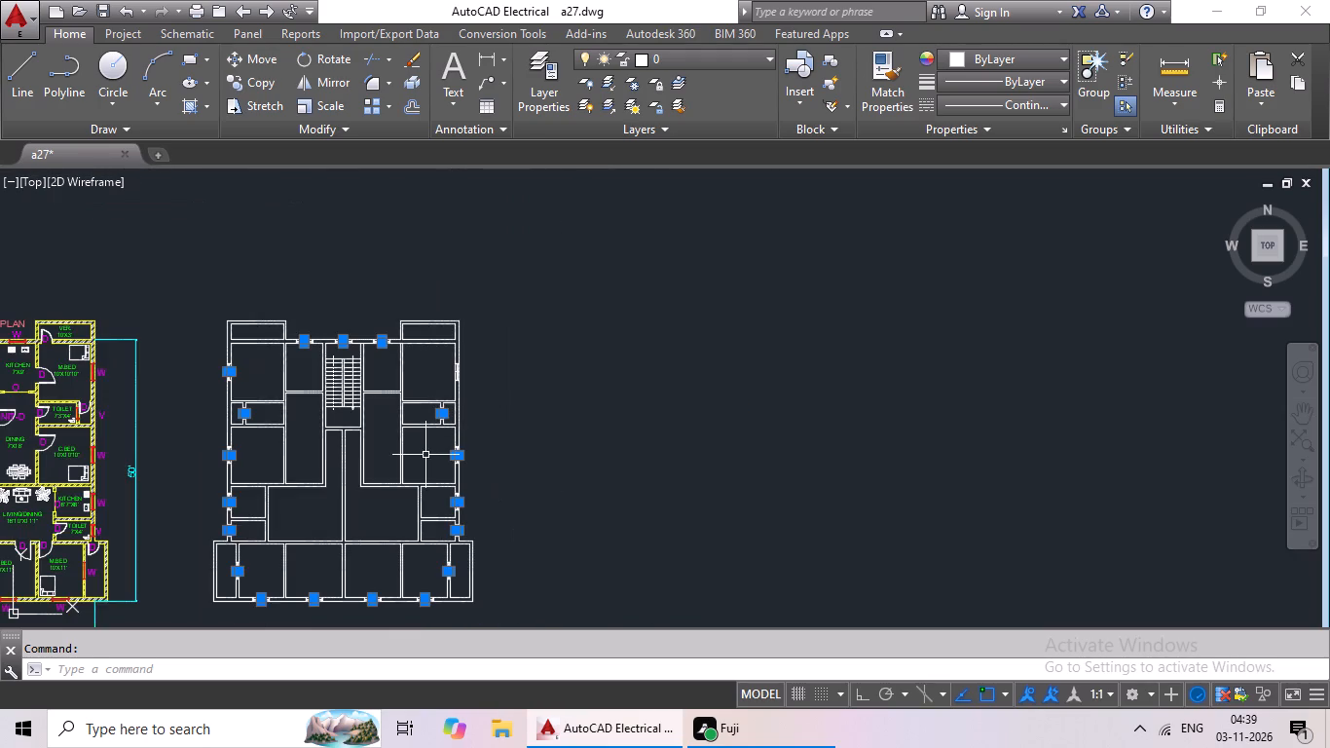
{"action": "middle_click_drag", "start_coordinate": [425, 456], "coordinate": [515, 440]}
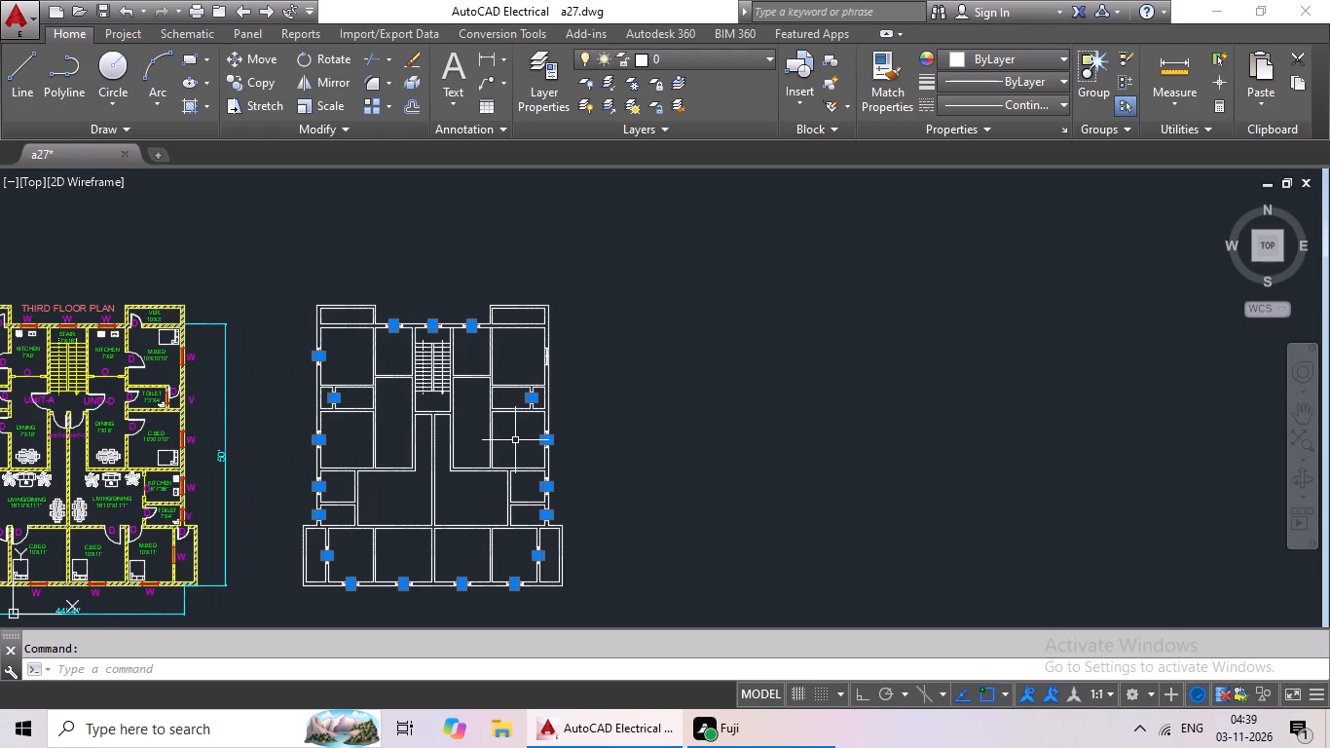
{"action": "key", "text": "Delete"}
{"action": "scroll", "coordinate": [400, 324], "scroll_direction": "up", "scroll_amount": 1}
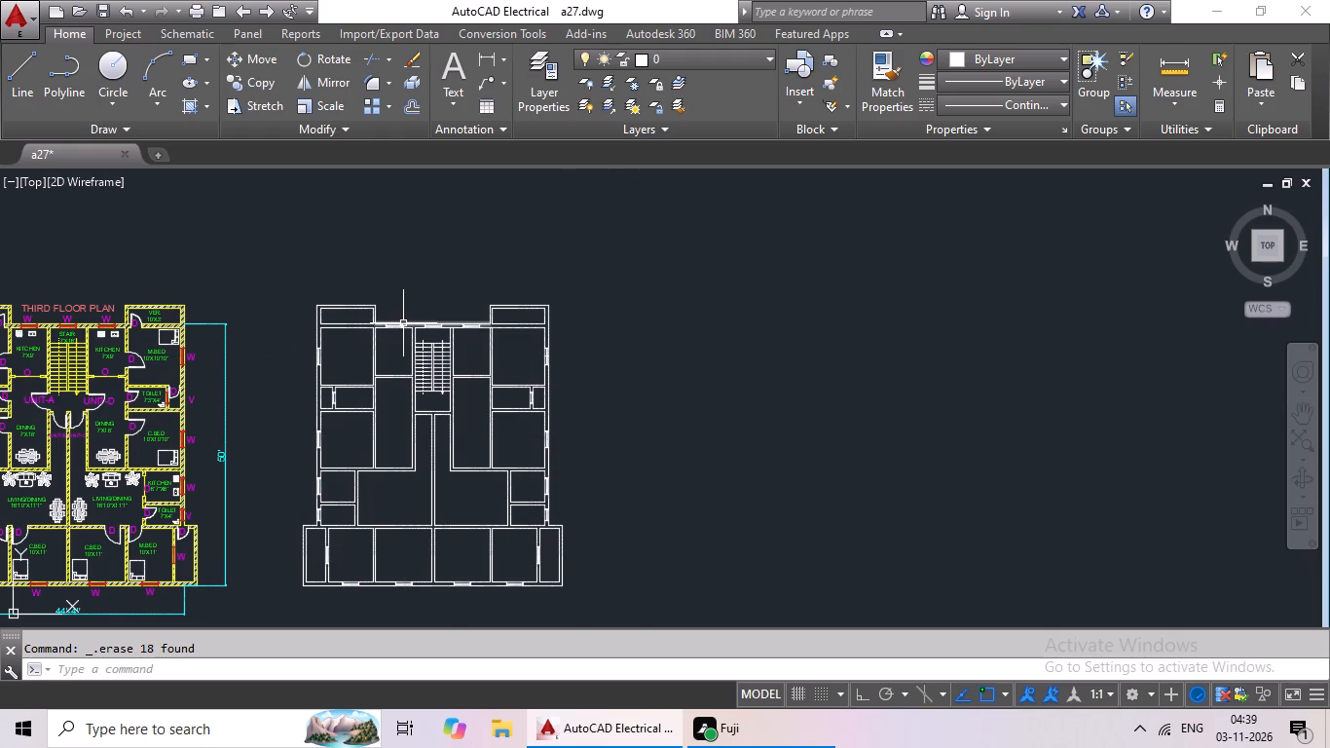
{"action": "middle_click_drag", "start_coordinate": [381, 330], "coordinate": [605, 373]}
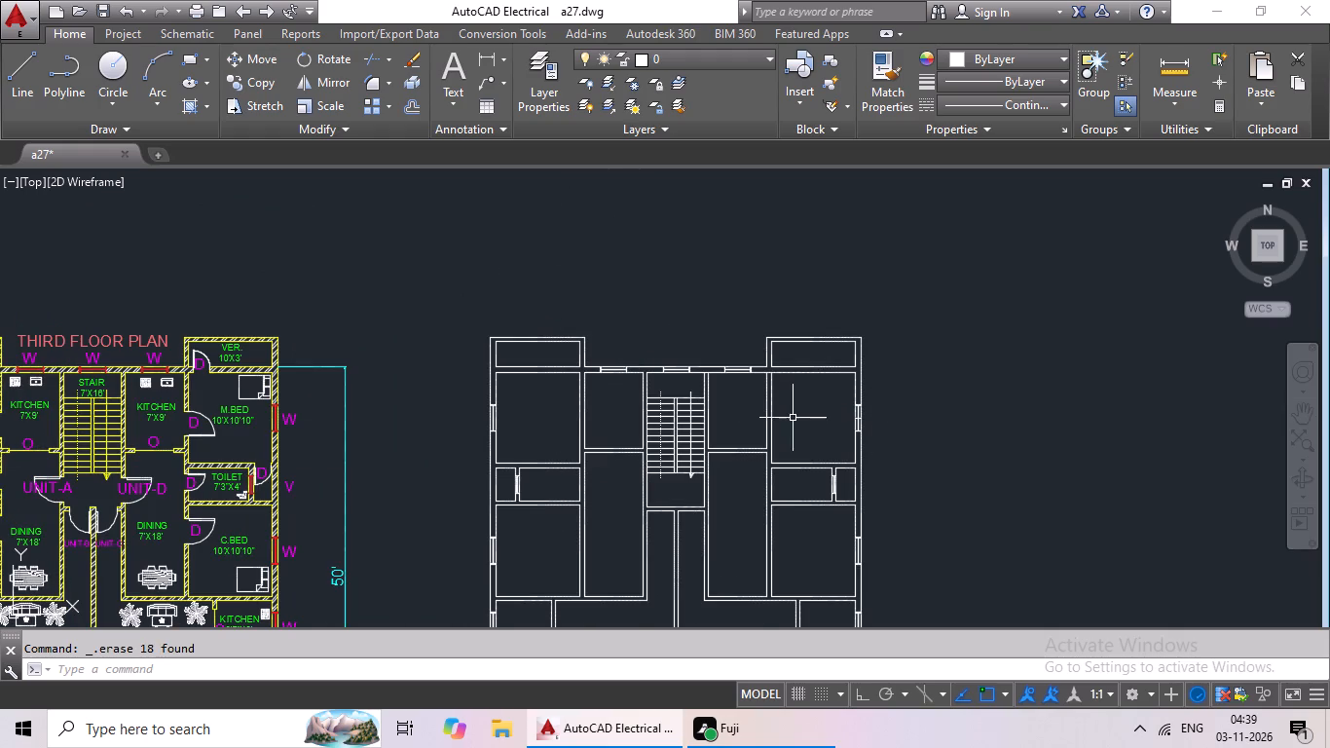
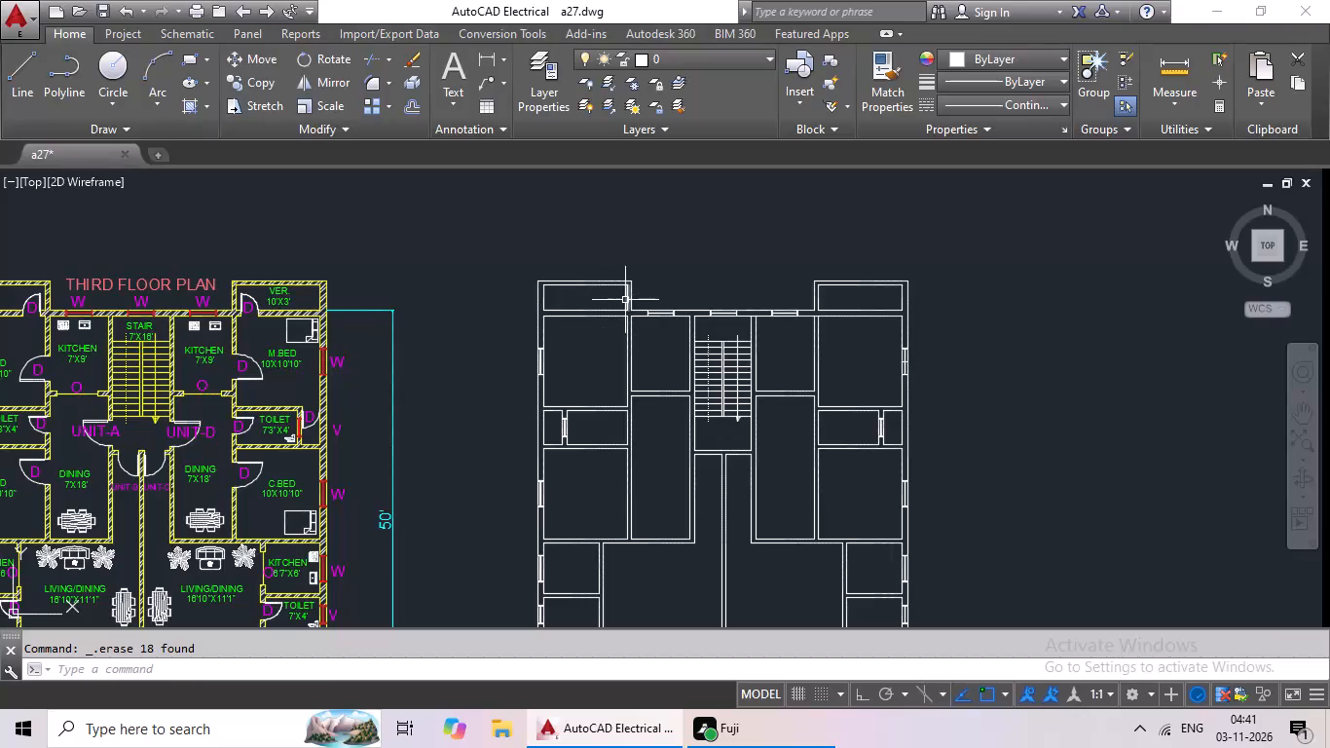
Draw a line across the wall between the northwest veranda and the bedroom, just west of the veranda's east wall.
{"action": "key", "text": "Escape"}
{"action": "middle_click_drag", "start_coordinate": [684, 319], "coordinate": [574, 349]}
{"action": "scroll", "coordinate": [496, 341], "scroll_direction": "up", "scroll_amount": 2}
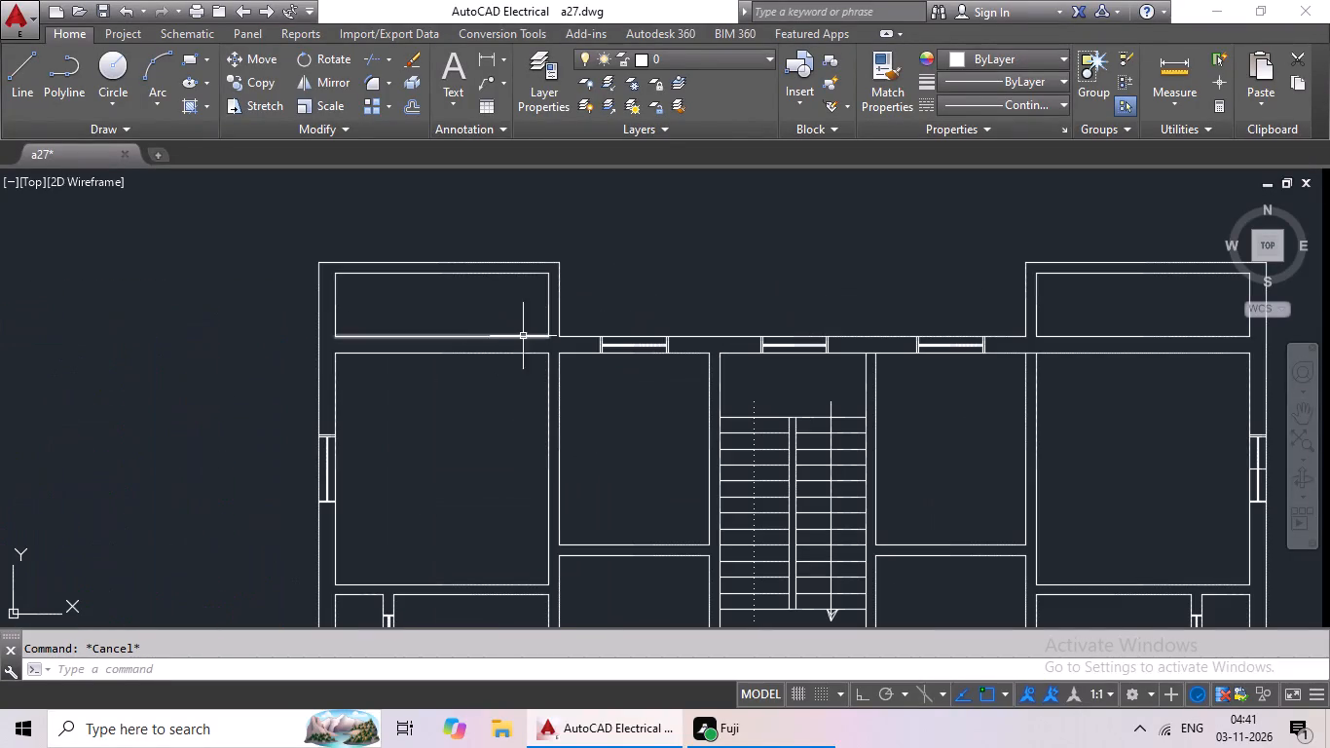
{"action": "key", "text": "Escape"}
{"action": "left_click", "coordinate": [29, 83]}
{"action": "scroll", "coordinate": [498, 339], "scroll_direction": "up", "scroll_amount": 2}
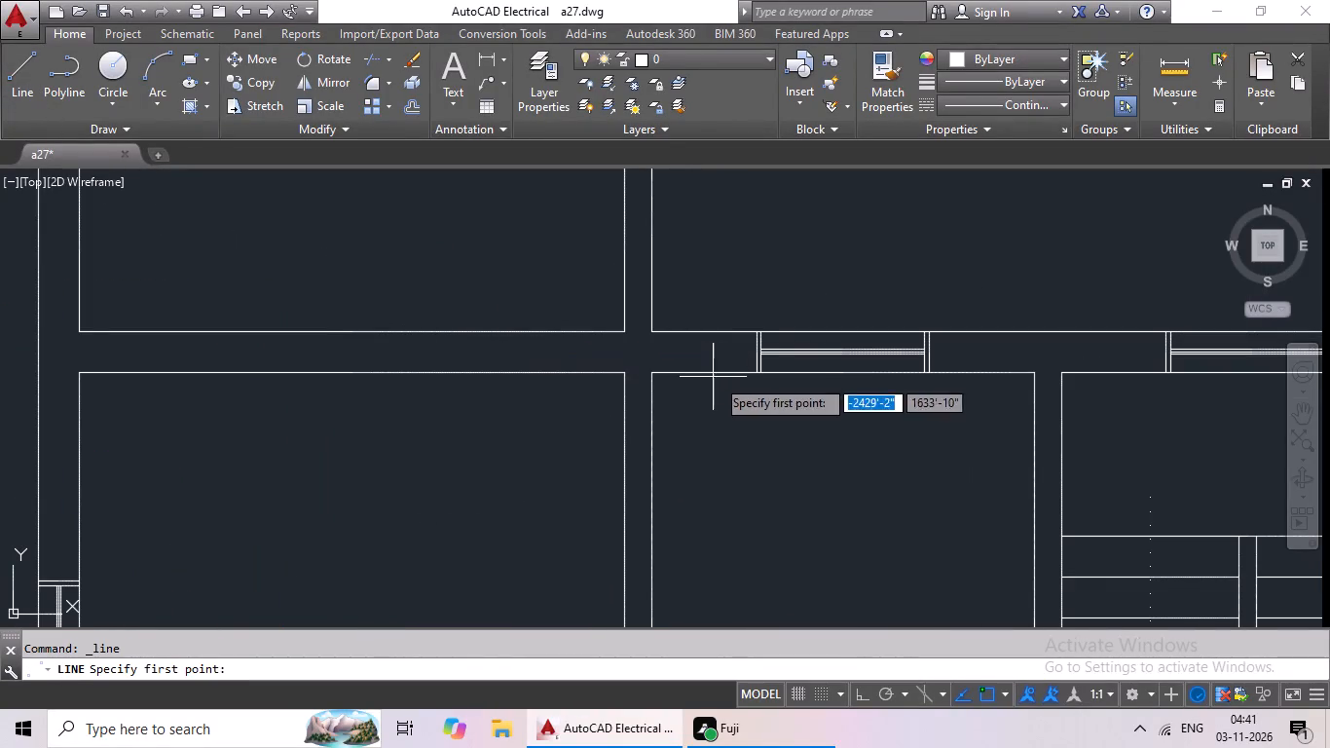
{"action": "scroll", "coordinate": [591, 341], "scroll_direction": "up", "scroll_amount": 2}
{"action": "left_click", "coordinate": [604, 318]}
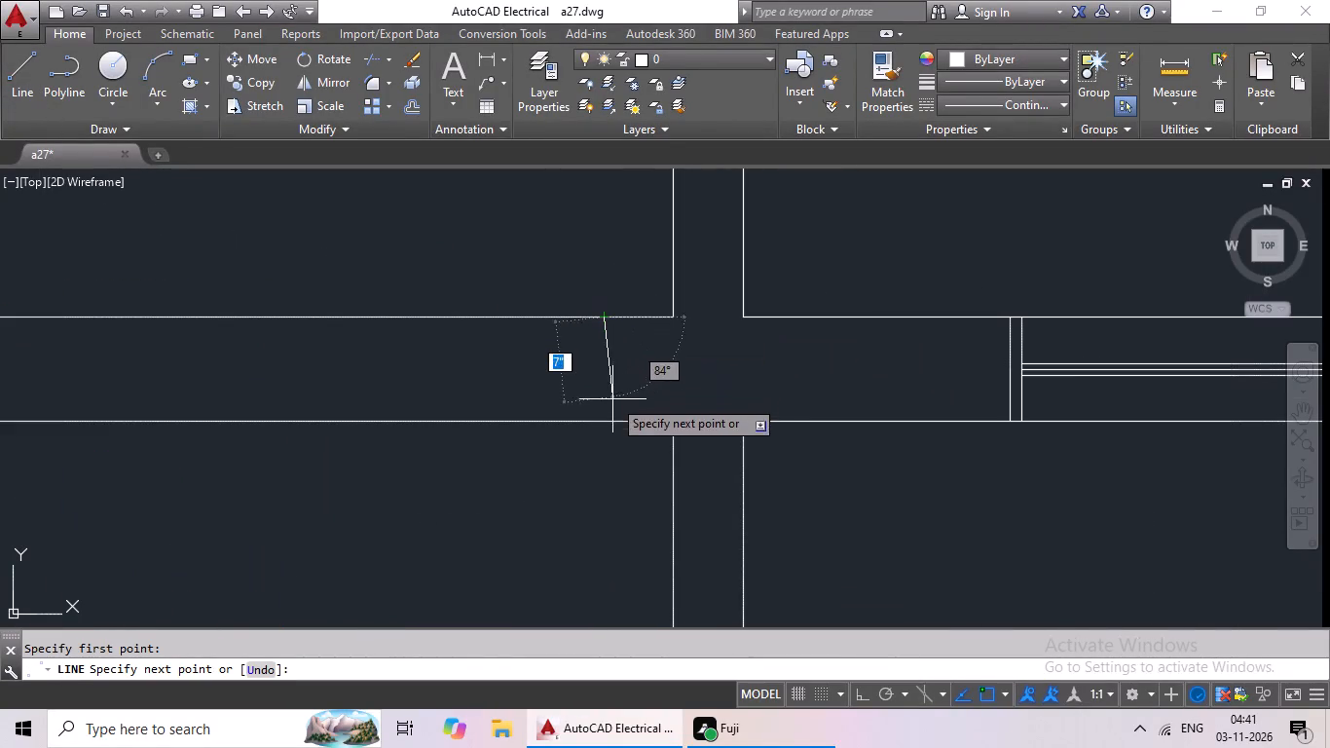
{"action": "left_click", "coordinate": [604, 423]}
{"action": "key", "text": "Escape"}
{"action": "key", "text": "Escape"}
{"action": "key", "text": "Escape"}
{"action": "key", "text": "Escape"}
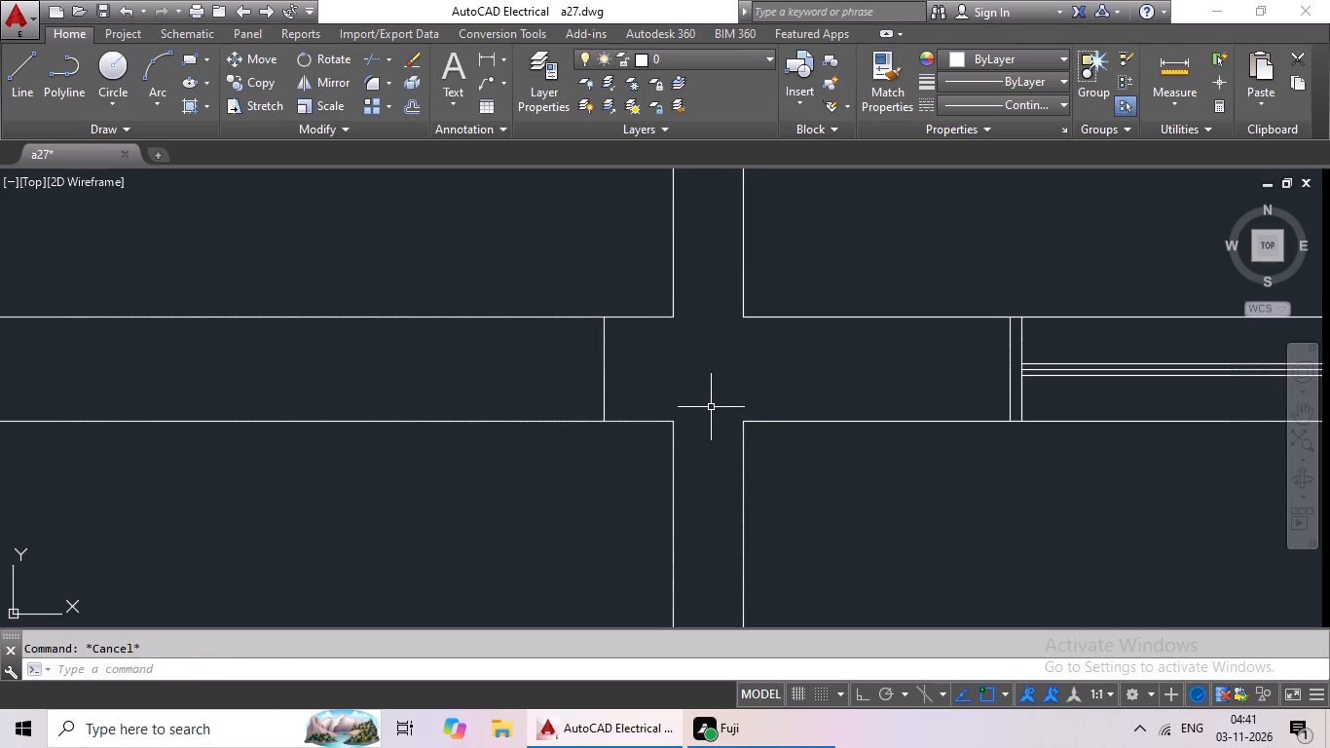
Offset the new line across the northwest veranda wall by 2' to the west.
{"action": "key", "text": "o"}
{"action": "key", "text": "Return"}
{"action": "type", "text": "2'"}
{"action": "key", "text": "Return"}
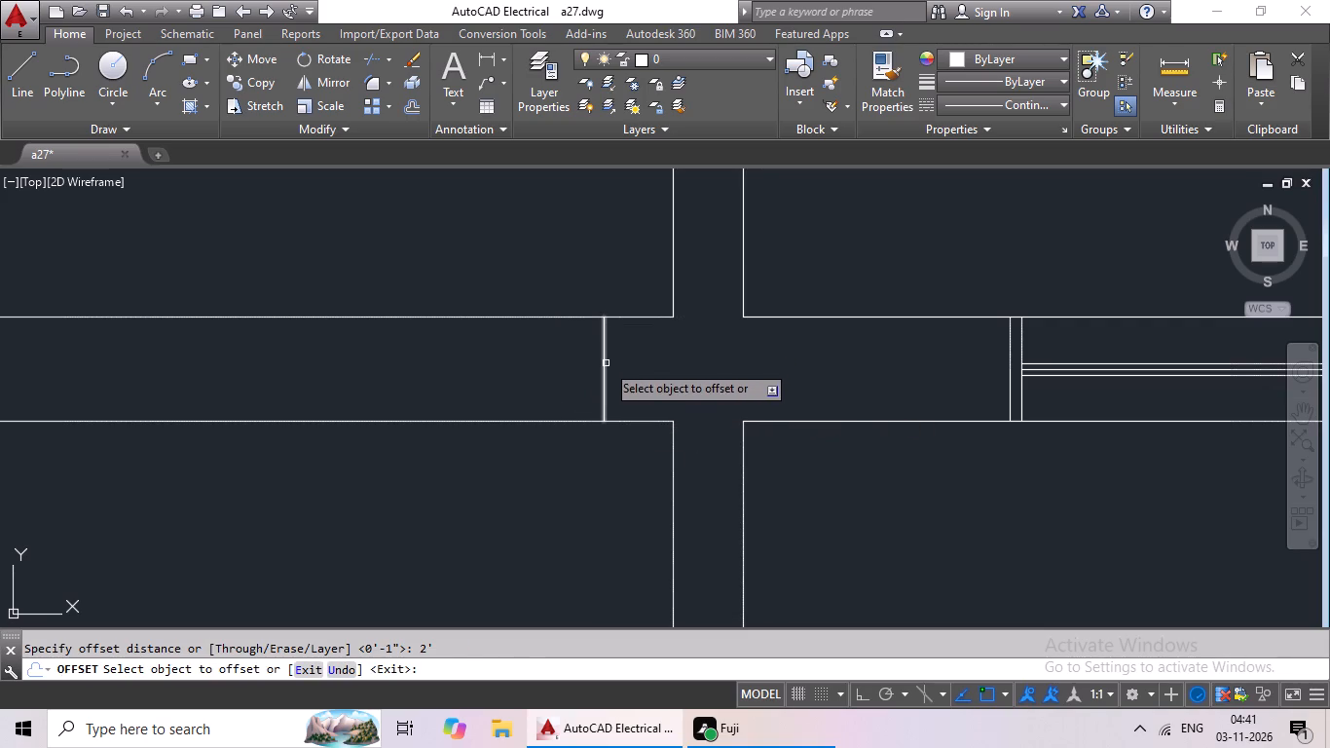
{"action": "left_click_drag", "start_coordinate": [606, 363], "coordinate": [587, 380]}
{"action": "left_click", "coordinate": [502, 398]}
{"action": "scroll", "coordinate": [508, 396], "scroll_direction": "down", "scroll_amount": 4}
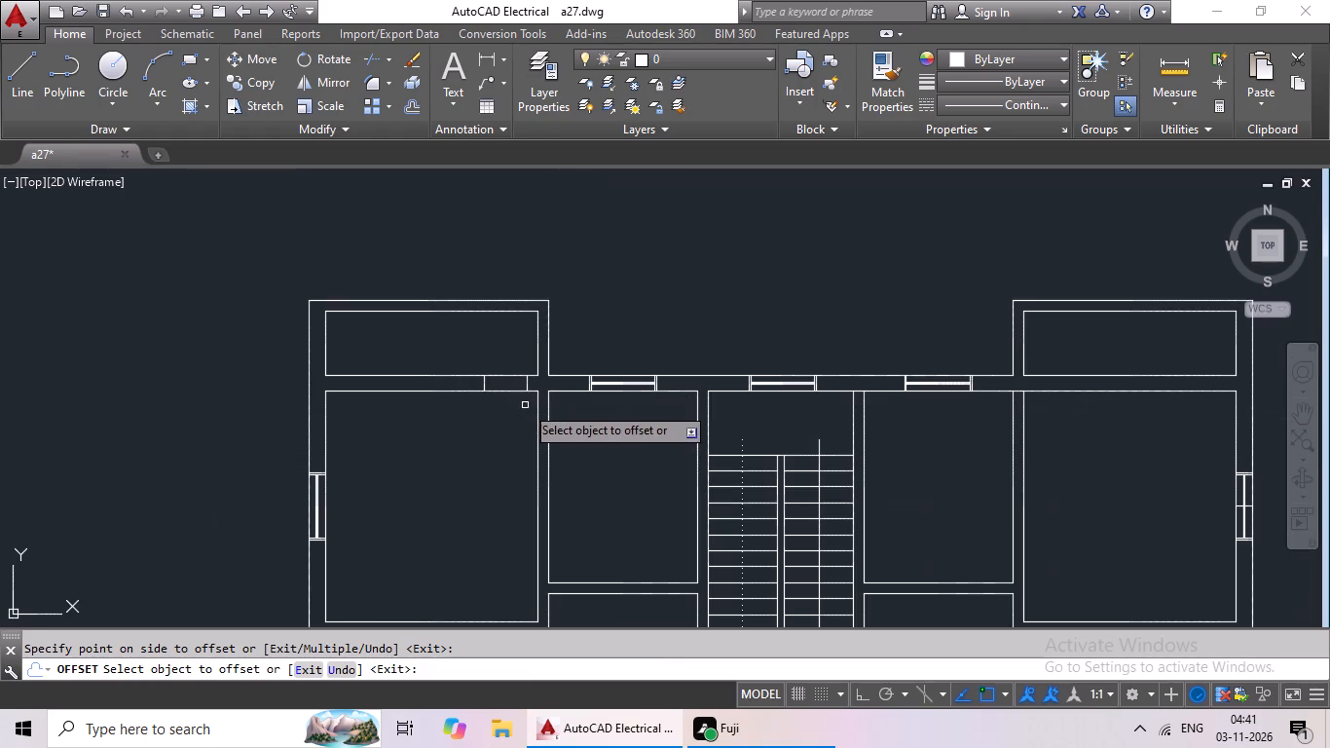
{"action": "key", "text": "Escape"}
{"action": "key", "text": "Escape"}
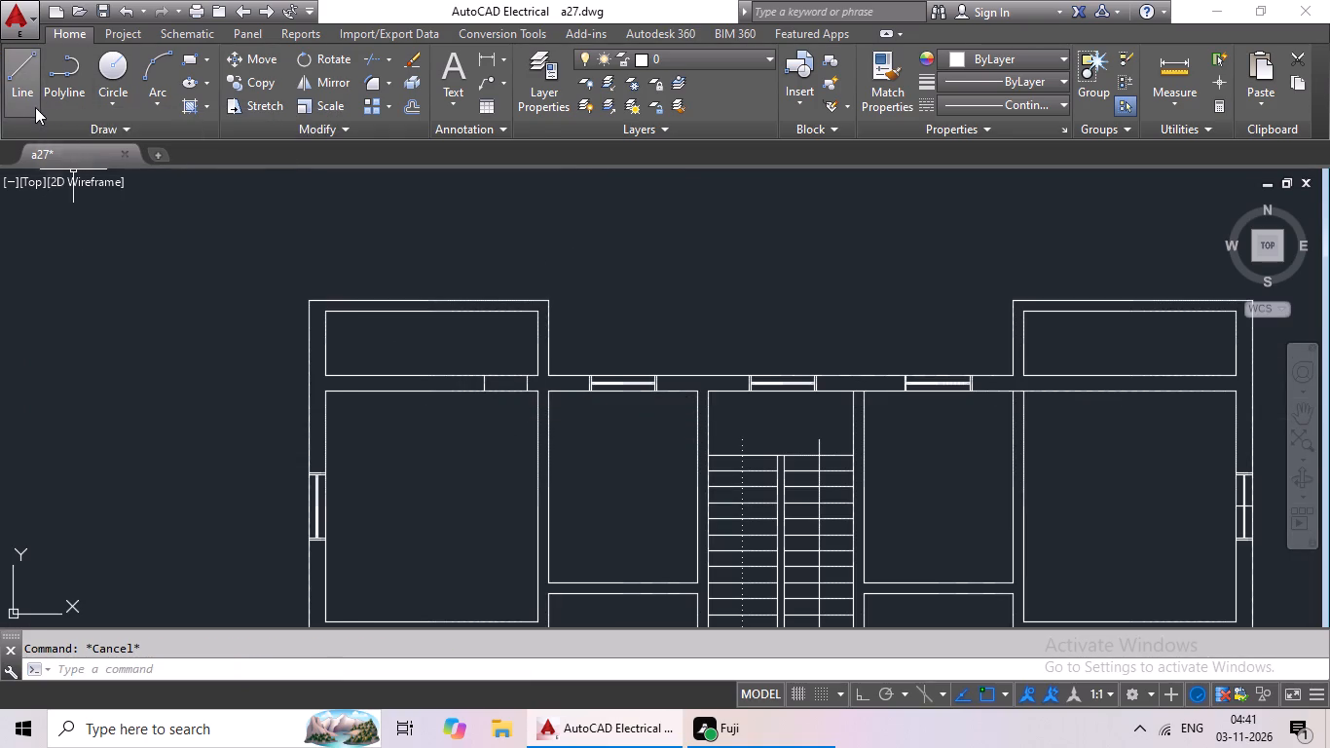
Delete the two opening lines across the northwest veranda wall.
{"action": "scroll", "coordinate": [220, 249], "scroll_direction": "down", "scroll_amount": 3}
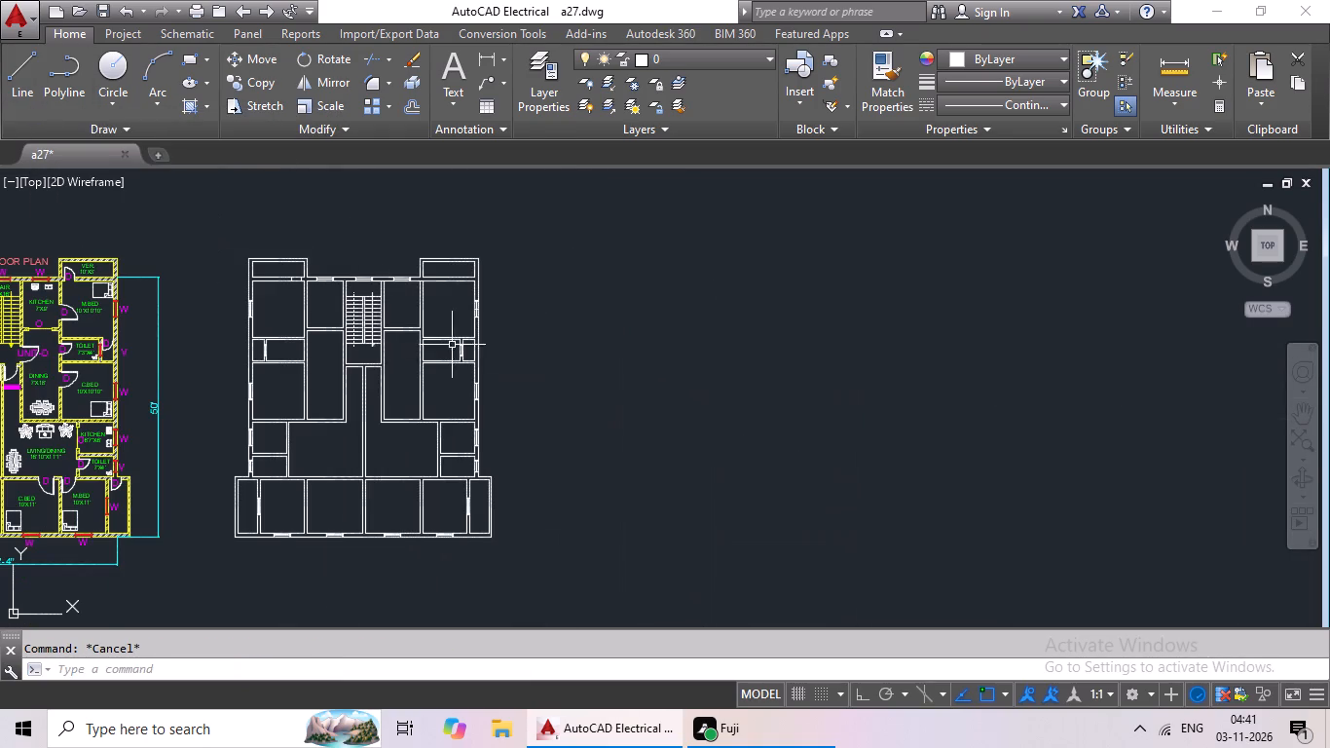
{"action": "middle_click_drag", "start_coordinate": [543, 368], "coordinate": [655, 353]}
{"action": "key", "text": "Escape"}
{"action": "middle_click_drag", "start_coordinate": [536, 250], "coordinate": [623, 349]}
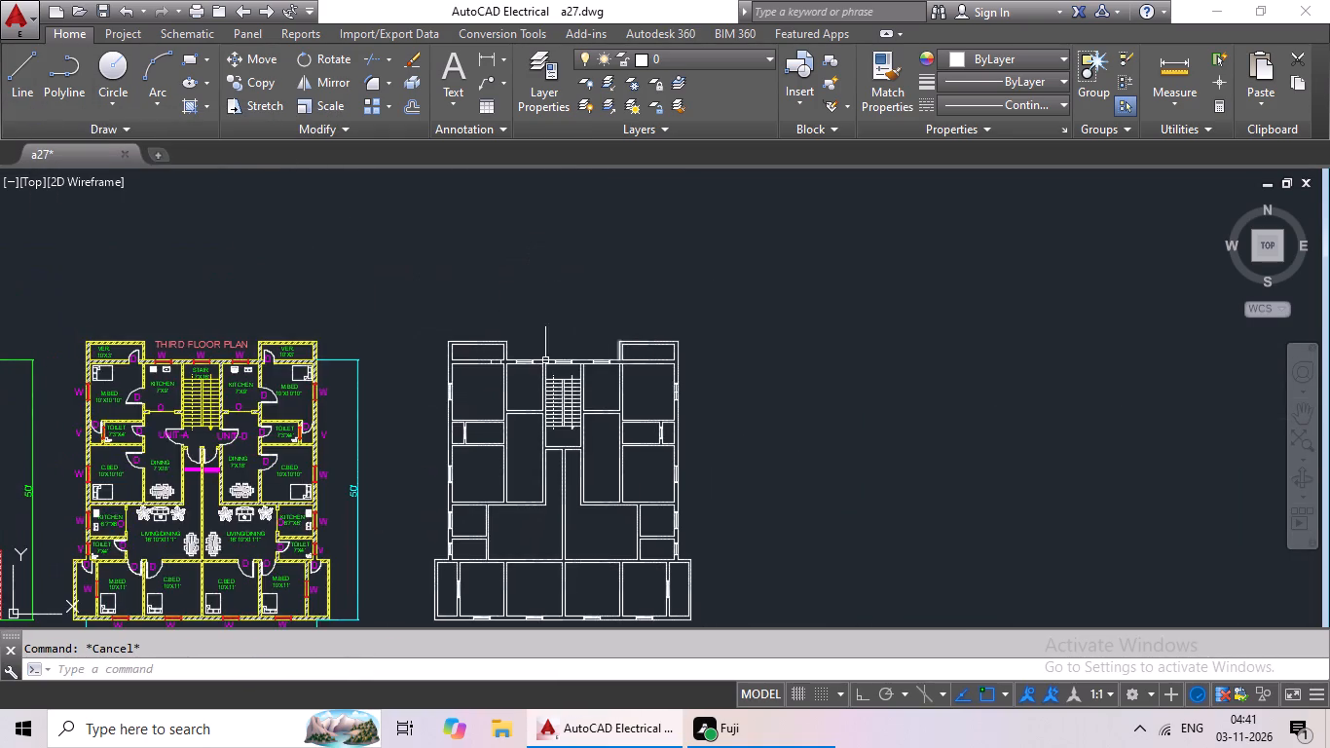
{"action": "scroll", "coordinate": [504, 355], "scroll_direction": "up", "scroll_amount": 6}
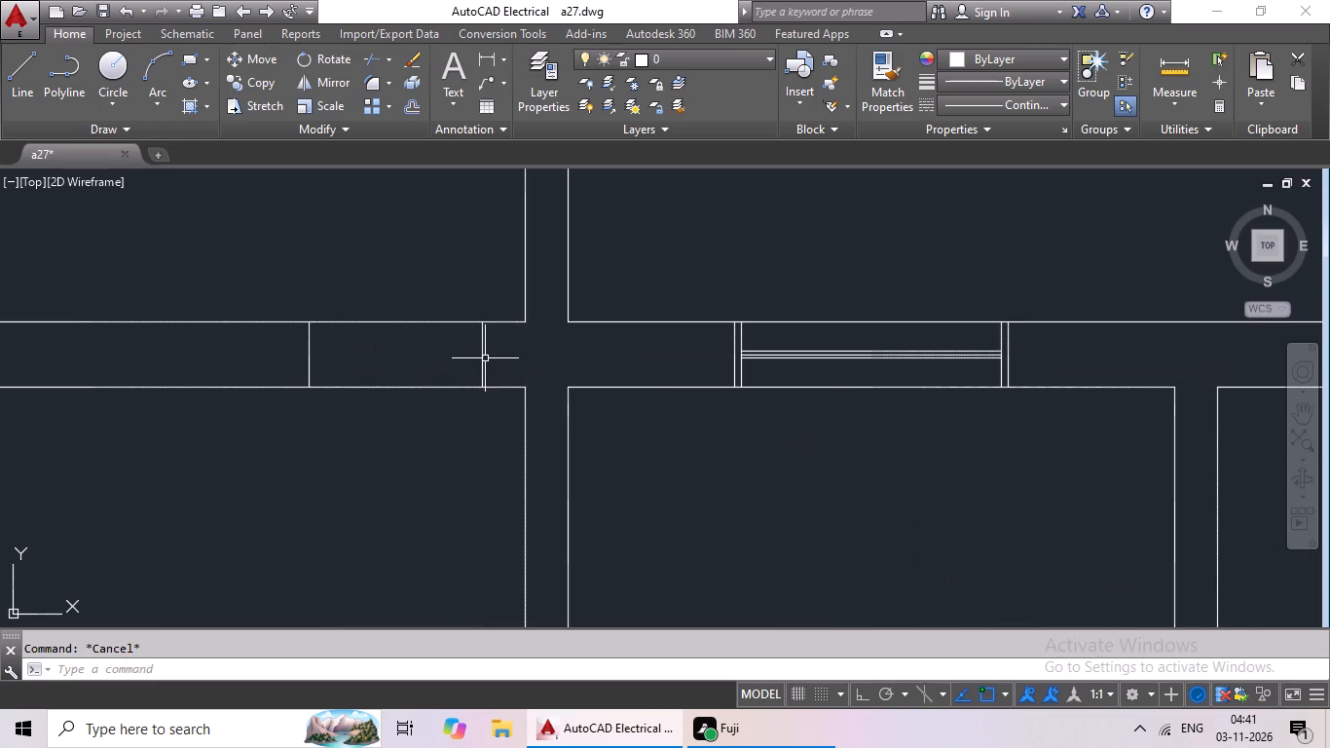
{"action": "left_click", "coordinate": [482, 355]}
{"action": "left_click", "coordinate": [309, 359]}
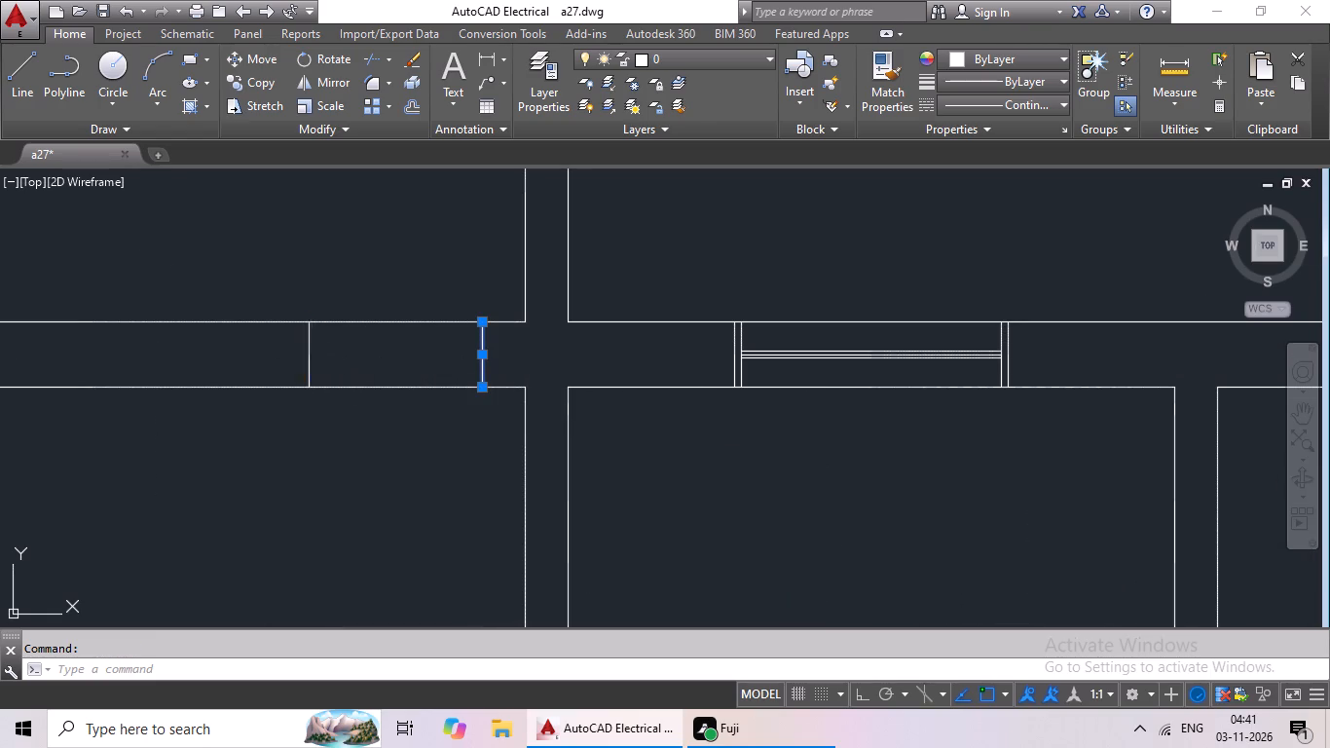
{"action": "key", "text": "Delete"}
Select the three complete window symbols on the north outer wall, including their shafts and end caps.
{"action": "scroll", "coordinate": [559, 385], "scroll_direction": "down", "scroll_amount": 3}
{"action": "middle_click_drag", "start_coordinate": [647, 429], "coordinate": [643, 315]}
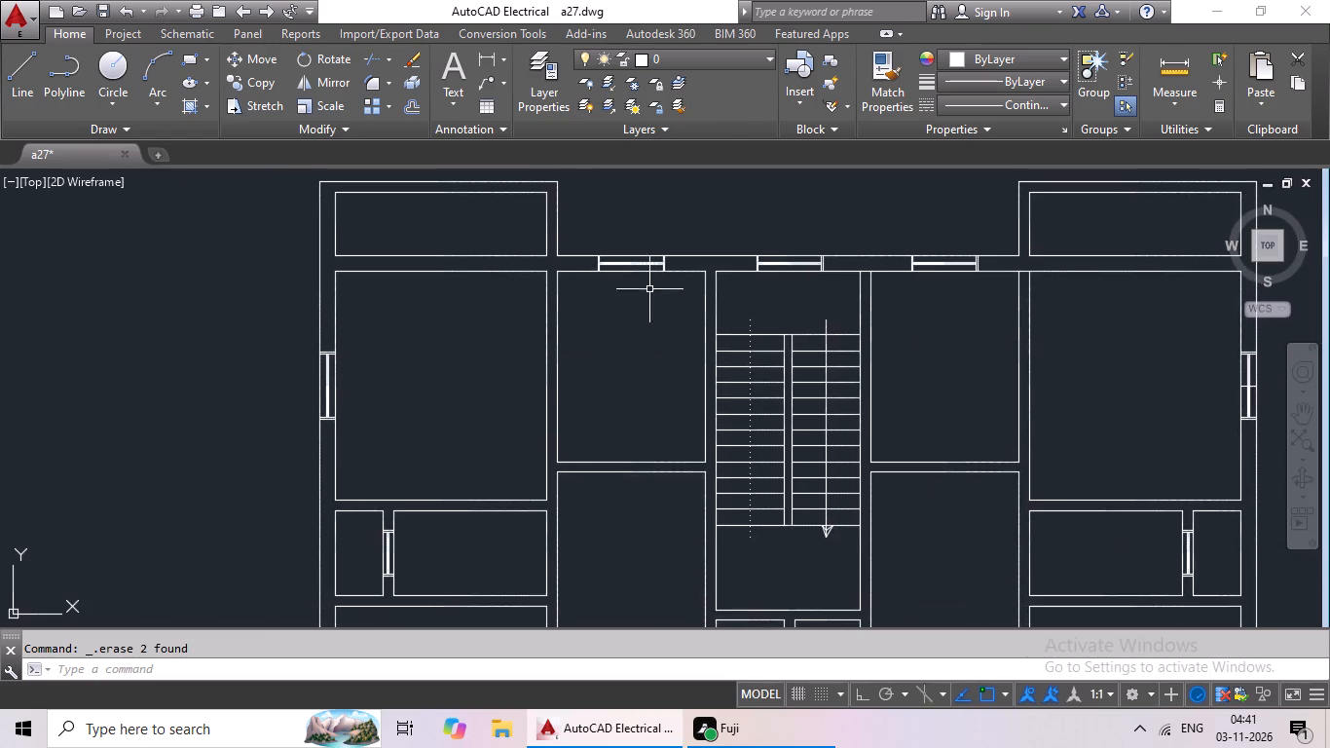
{"action": "middle_click_drag", "start_coordinate": [655, 280], "coordinate": [638, 373]}
{"action": "scroll", "coordinate": [652, 363], "scroll_direction": "up", "scroll_amount": 4}
{"action": "middle_click_drag", "start_coordinate": [637, 315], "coordinate": [726, 407]}
{"action": "scroll", "coordinate": [715, 401], "scroll_direction": "up", "scroll_amount": 2}
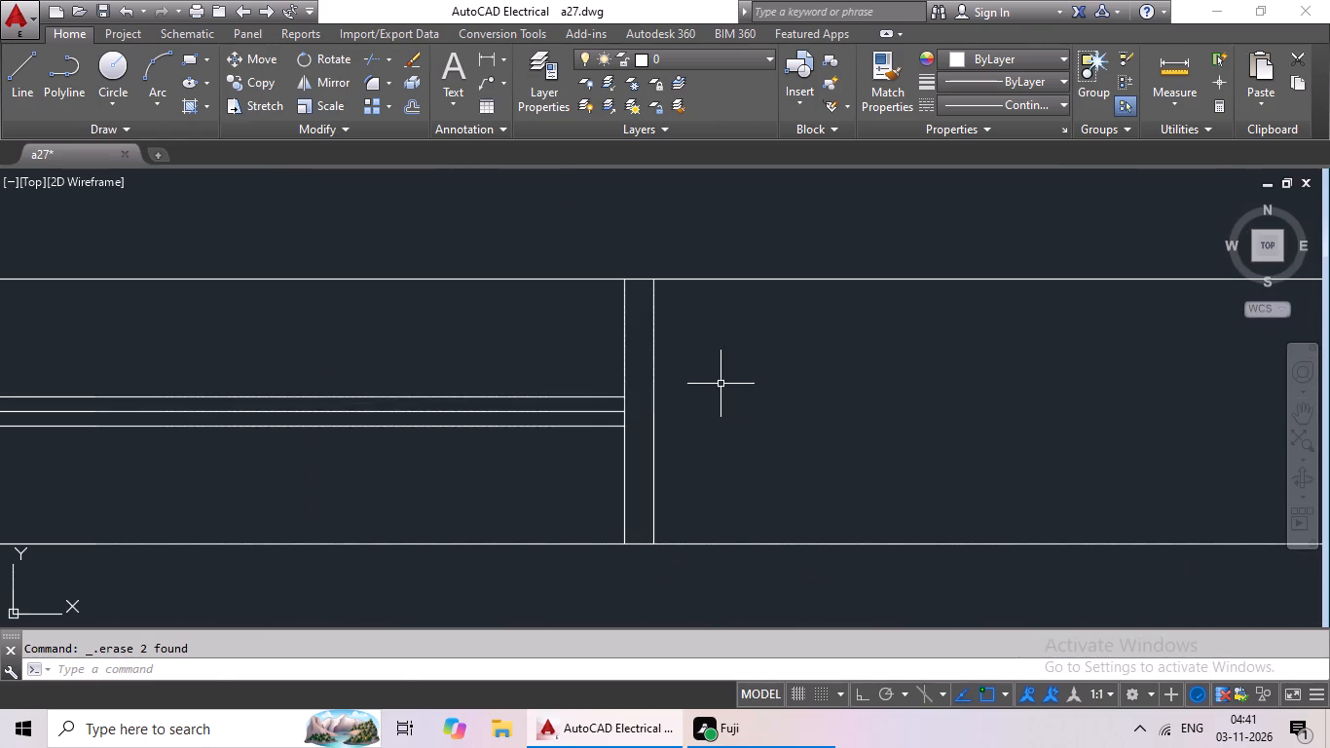
{"action": "left_click_drag", "start_coordinate": [723, 377], "coordinate": [242, 367]}
{"action": "middle_click_drag", "start_coordinate": [288, 388], "coordinate": [867, 388]}
{"action": "left_click_drag", "start_coordinate": [396, 369], "coordinate": [0, 365]}
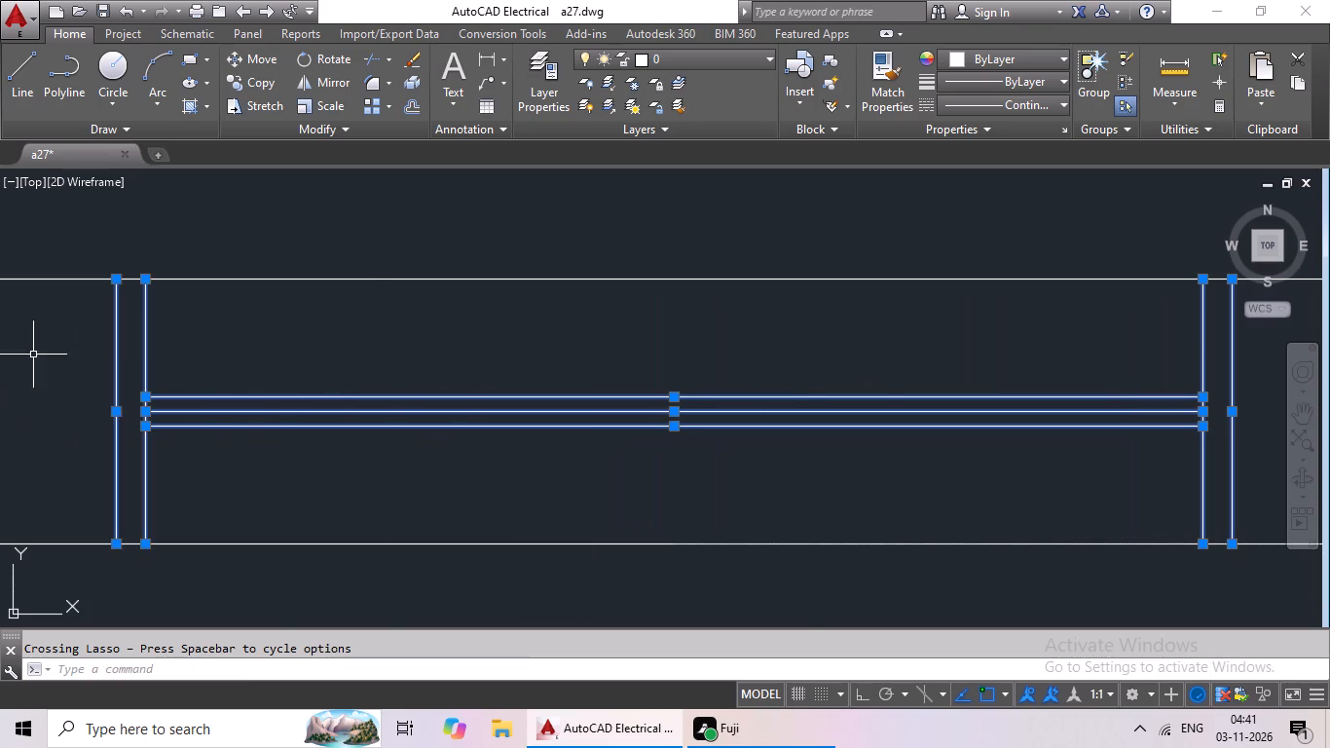
{"action": "scroll", "coordinate": [394, 411], "scroll_direction": "down", "scroll_amount": 3}
{"action": "middle_click_drag", "start_coordinate": [429, 495], "coordinate": [71, 517]}
{"action": "scroll", "coordinate": [894, 433], "scroll_direction": "up", "scroll_amount": 3}
{"action": "left_click_drag", "start_coordinate": [946, 421], "coordinate": [927, 466]}
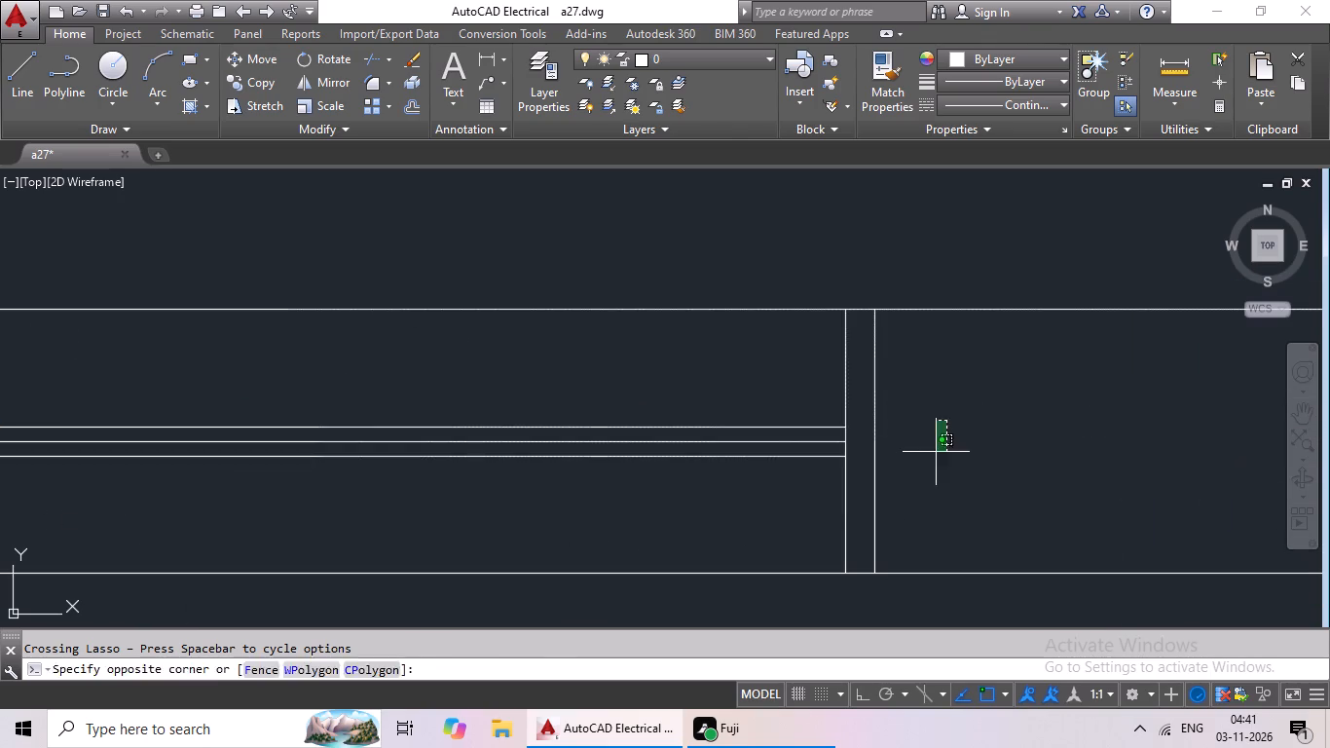
{"action": "left_click_drag", "start_coordinate": [927, 466], "coordinate": [489, 416]}
{"action": "middle_click_drag", "start_coordinate": [516, 434], "coordinate": [979, 412]}
{"action": "left_click_drag", "start_coordinate": [408, 368], "coordinate": [24, 372]}
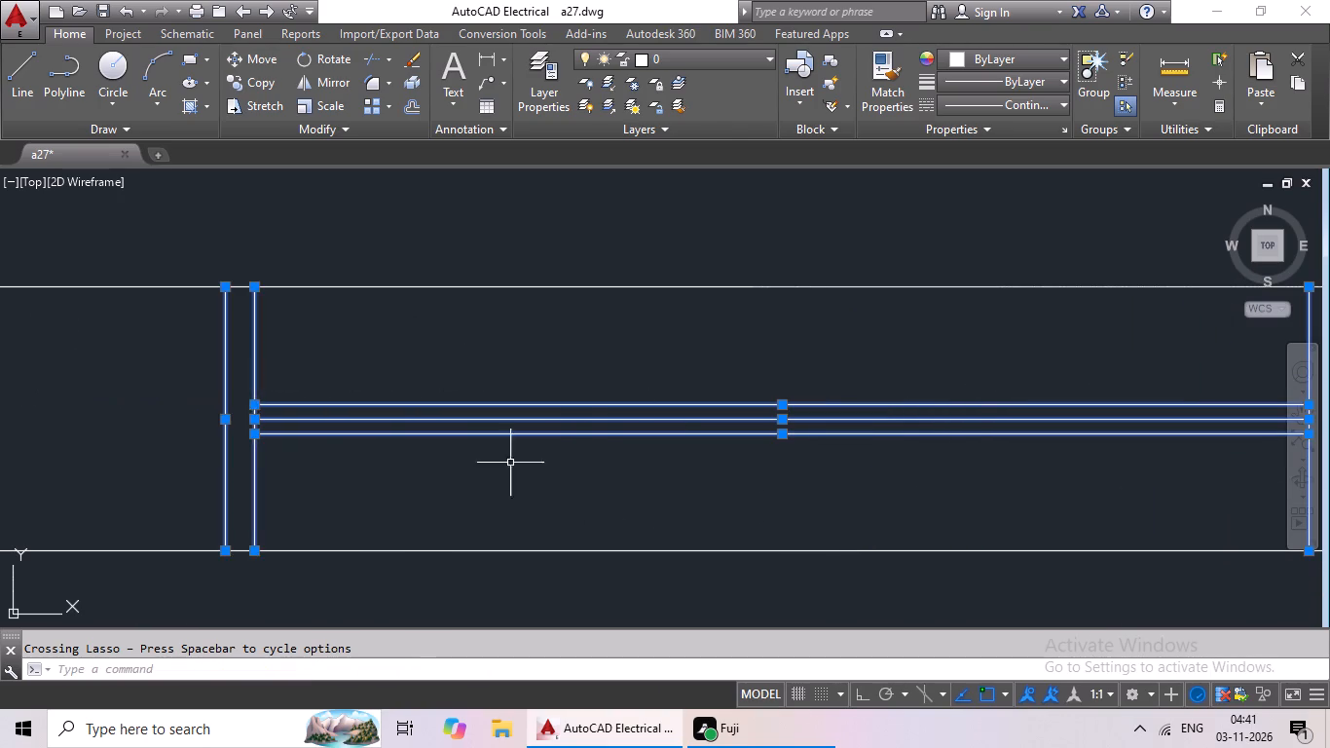
{"action": "scroll", "coordinate": [582, 464], "scroll_direction": "down", "scroll_amount": 3}
{"action": "middle_click_drag", "start_coordinate": [651, 504], "coordinate": [0, 511]}
{"action": "scroll", "coordinate": [728, 419], "scroll_direction": "up", "scroll_amount": 1}
{"action": "scroll", "coordinate": [683, 502], "scroll_direction": "up", "scroll_amount": 3}
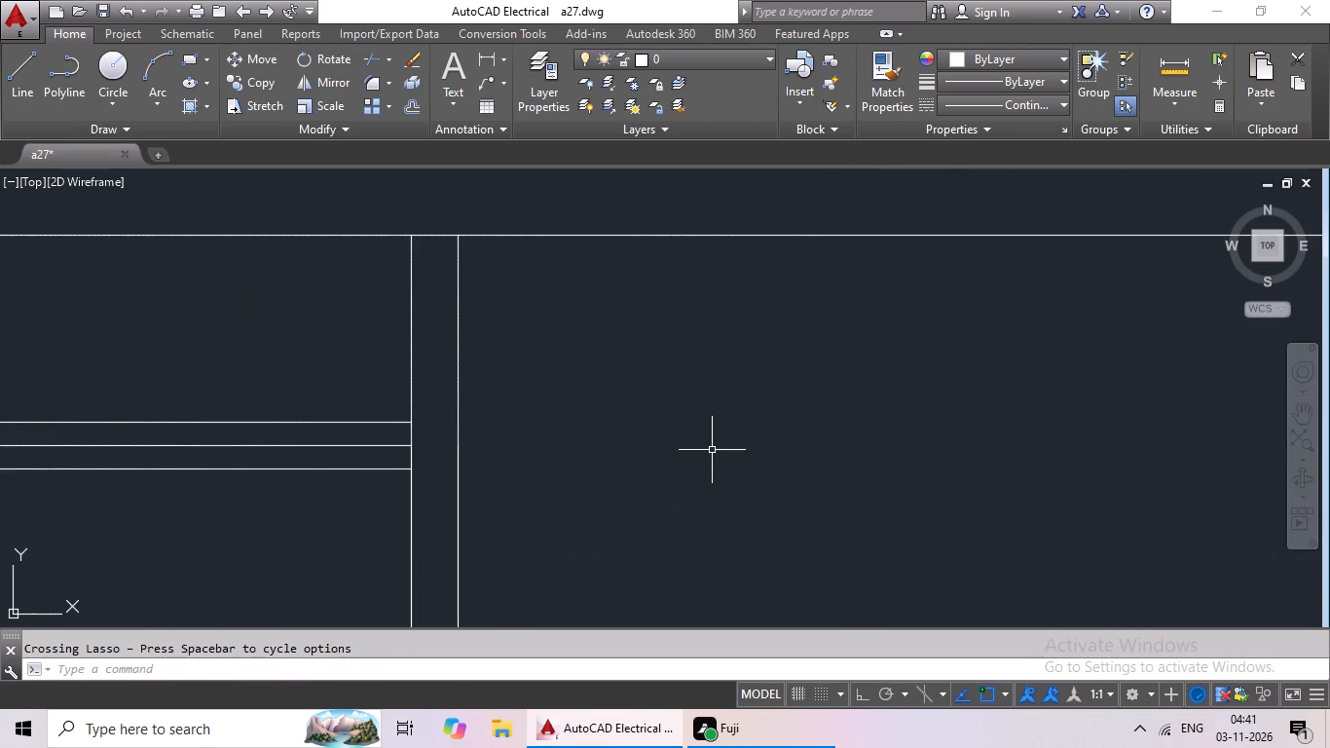
{"action": "left_click_drag", "start_coordinate": [712, 450], "coordinate": [78, 413]}
{"action": "middle_click_drag", "start_coordinate": [141, 423], "coordinate": [1005, 423]}
{"action": "scroll", "coordinate": [595, 385], "scroll_direction": "down", "scroll_amount": 3}
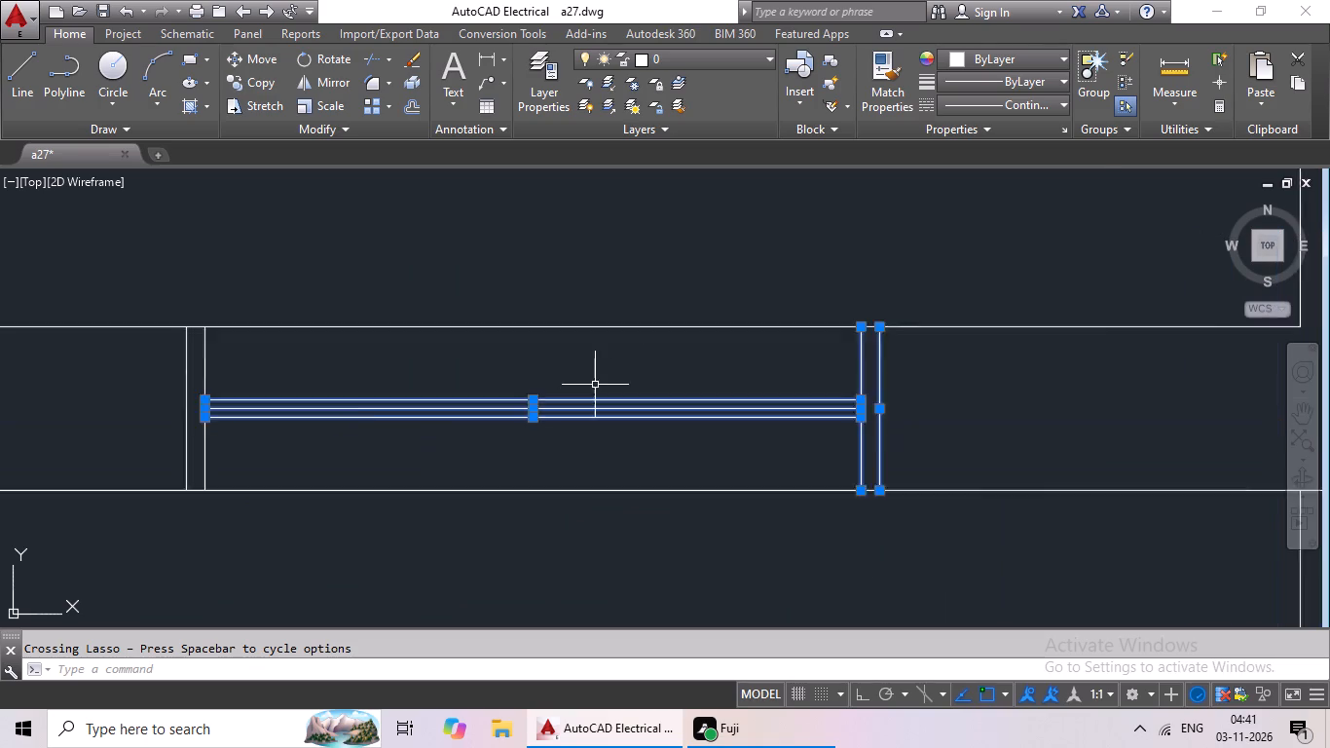
{"action": "middle_click_drag", "start_coordinate": [585, 384], "coordinate": [959, 387]}
{"action": "scroll", "coordinate": [766, 414], "scroll_direction": "up", "scroll_amount": 2}
{"action": "left_click_drag", "start_coordinate": [726, 317], "coordinate": [496, 389]}
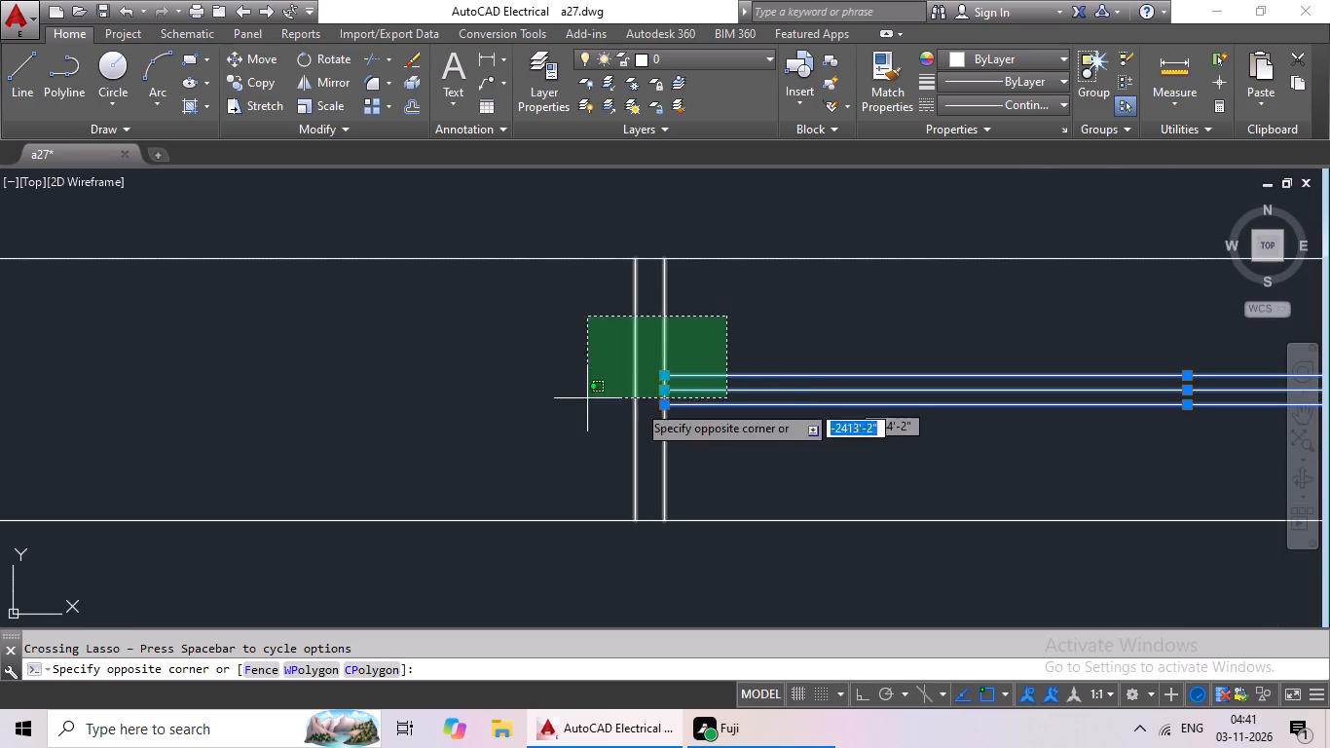
{"action": "left_click", "coordinate": [591, 423]}
Add the northernmost window symbol on the east outer wall to the selection.
{"action": "scroll", "coordinate": [759, 432], "scroll_direction": "down", "scroll_amount": 3}
{"action": "middle_click_drag", "start_coordinate": [851, 533], "coordinate": [264, 408]}
{"action": "scroll", "coordinate": [478, 429], "scroll_direction": "down", "scroll_amount": 3}
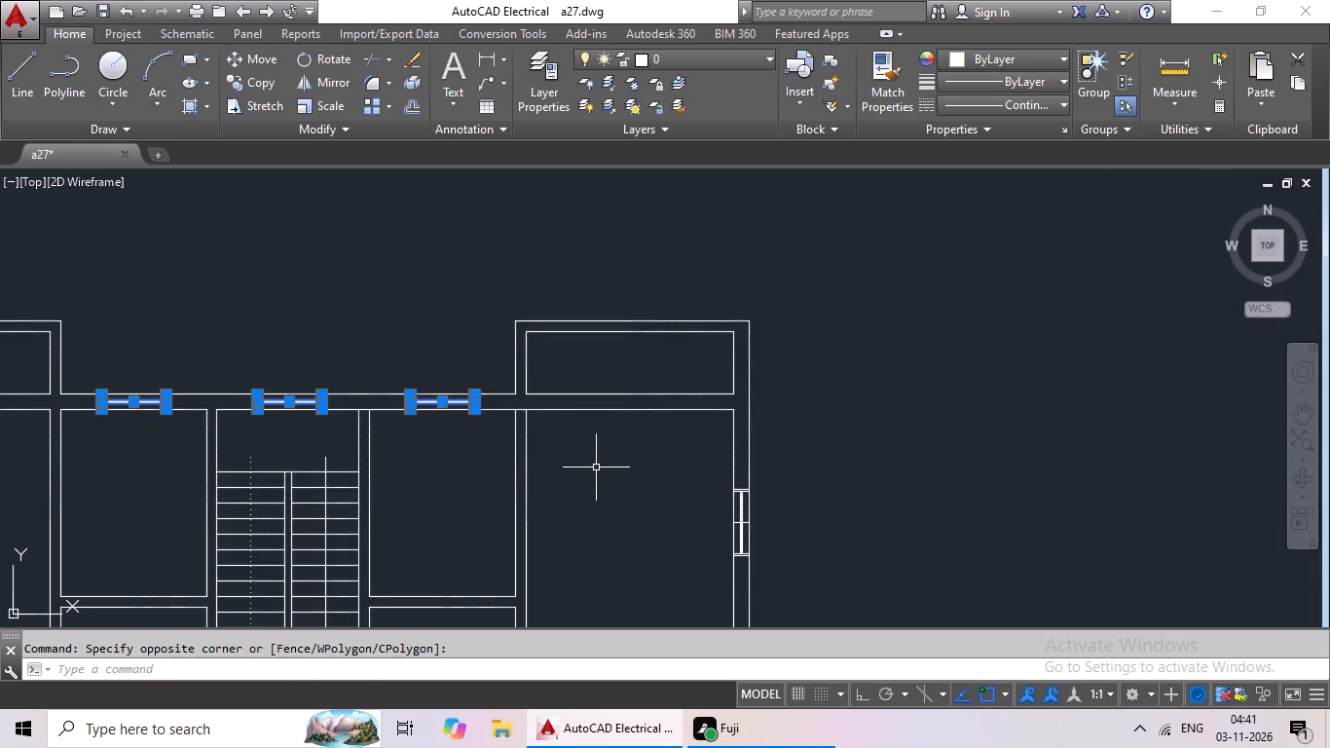
{"action": "middle_click_drag", "start_coordinate": [593, 467], "coordinate": [540, 409]}
{"action": "scroll", "coordinate": [737, 500], "scroll_direction": "up", "scroll_amount": 4}
{"action": "scroll", "coordinate": [454, 469], "scroll_direction": "up", "scroll_amount": 2}
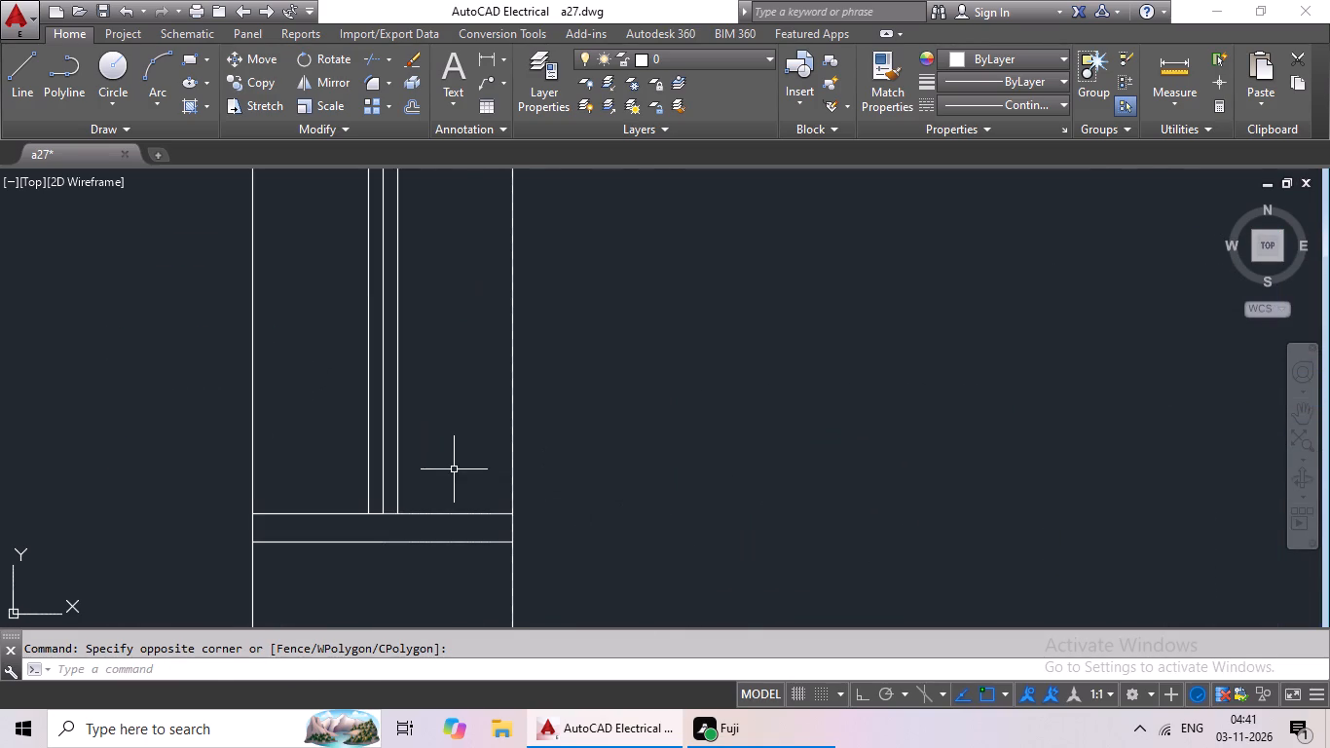
{"action": "left_click_drag", "start_coordinate": [463, 459], "coordinate": [274, 487]}
{"action": "middle_click_drag", "start_coordinate": [345, 448], "coordinate": [615, 747]}
{"action": "middle_click_drag", "start_coordinate": [678, 364], "coordinate": [623, 746]}
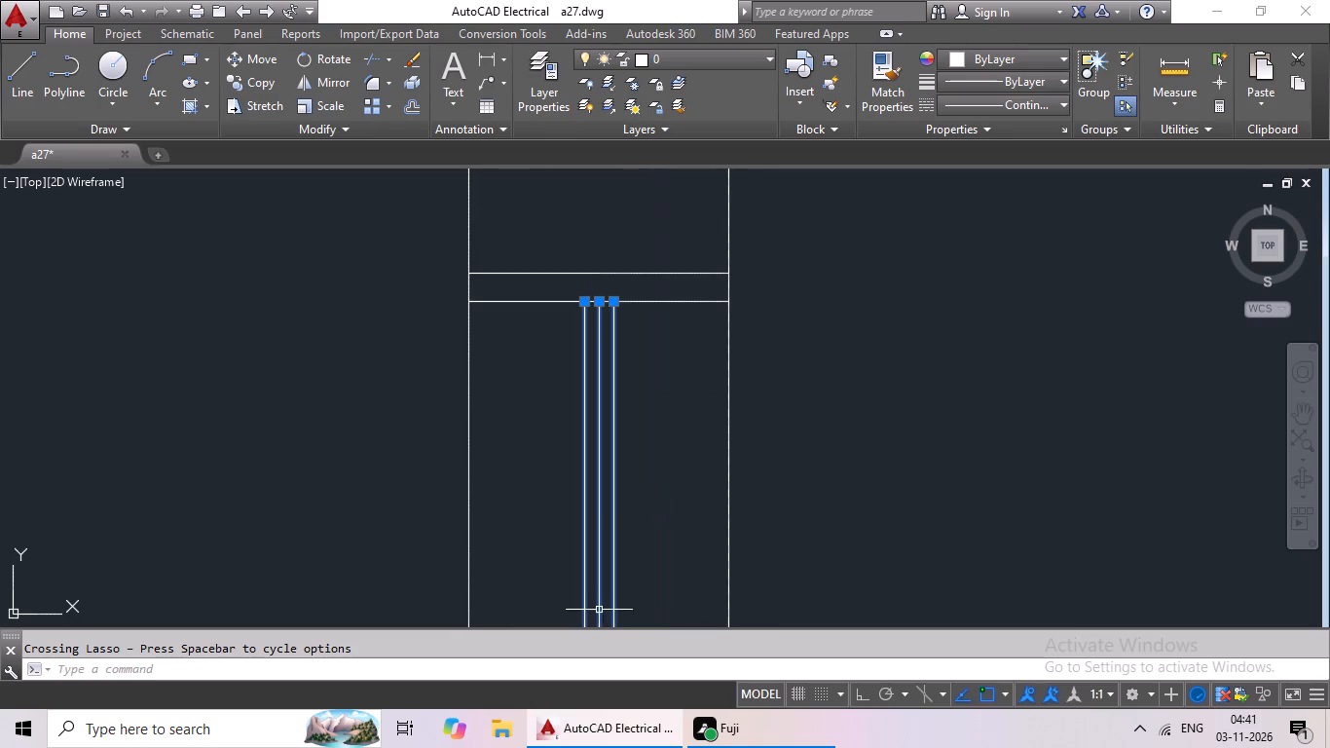
{"action": "left_click_drag", "start_coordinate": [642, 236], "coordinate": [519, 398]}
Add the window symbol on the northeast toilet's partition to the selection, including both end caps.
{"action": "scroll", "coordinate": [698, 400], "scroll_direction": "down", "scroll_amount": 3}
{"action": "middle_click_drag", "start_coordinate": [636, 489], "coordinate": [600, 188]}
{"action": "scroll", "coordinate": [617, 323], "scroll_direction": "down", "scroll_amount": 2}
{"action": "middle_click_drag", "start_coordinate": [655, 434], "coordinate": [643, 296]}
{"action": "scroll", "coordinate": [534, 437], "scroll_direction": "up", "scroll_amount": 4}
{"action": "scroll", "coordinate": [496, 508], "scroll_direction": "up", "scroll_amount": 2}
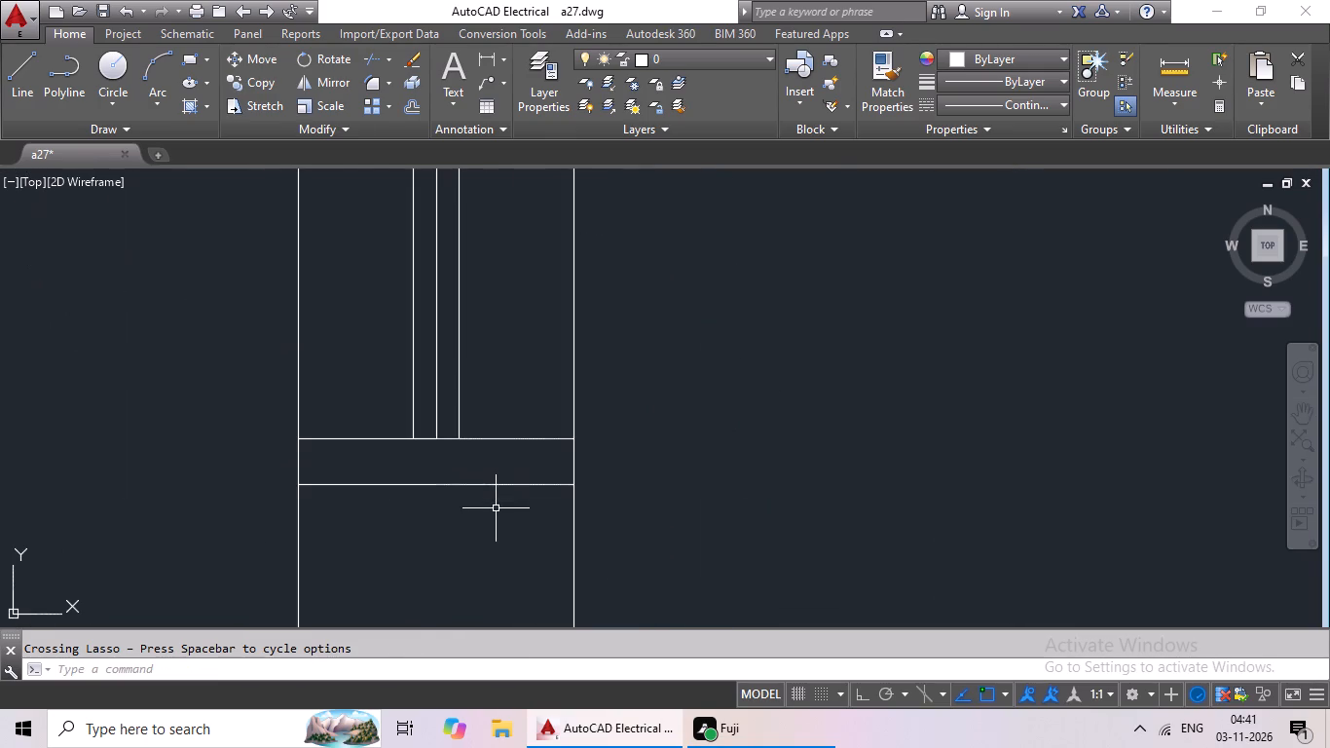
{"action": "left_click_drag", "start_coordinate": [544, 352], "coordinate": [375, 446]}
{"action": "middle_click_drag", "start_coordinate": [504, 401], "coordinate": [559, 737]}
{"action": "middle_click_drag", "start_coordinate": [544, 387], "coordinate": [561, 465]}
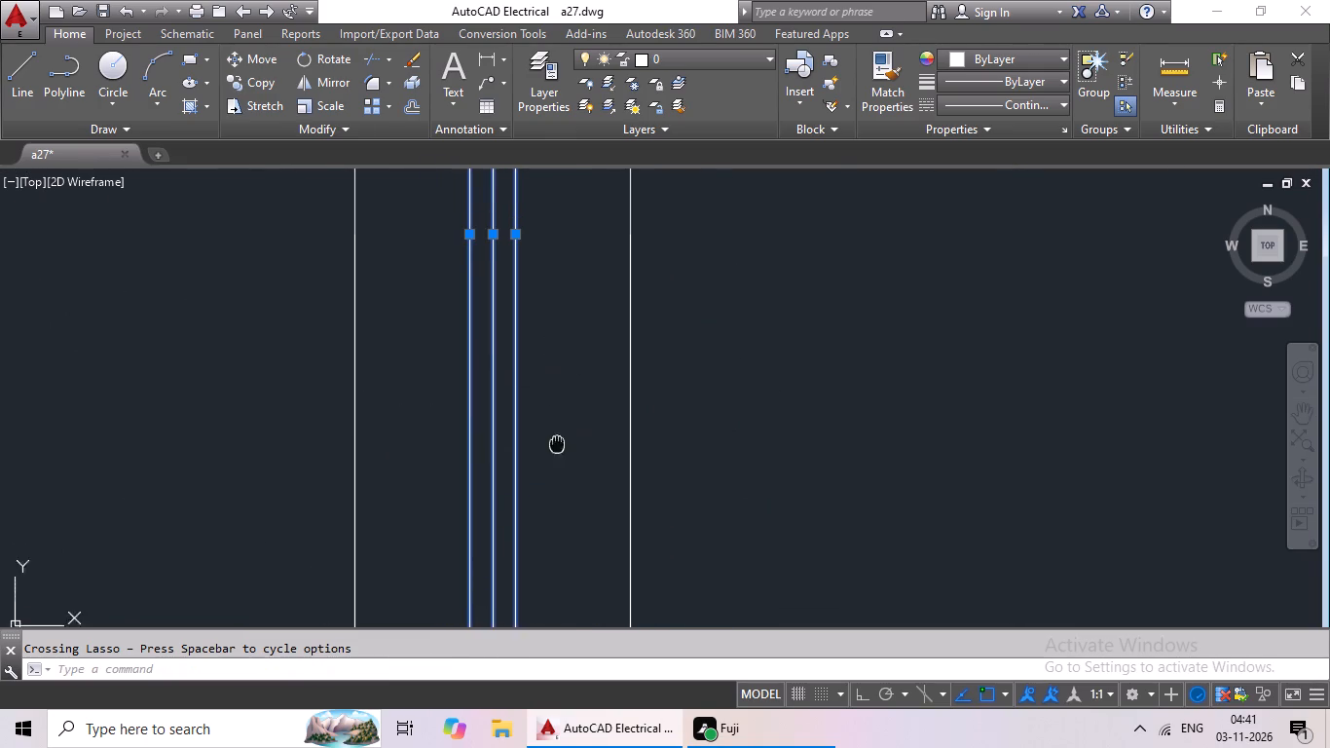
{"action": "middle_click_drag", "start_coordinate": [561, 465], "coordinate": [627, 747]}
{"action": "middle_click_drag", "start_coordinate": [655, 423], "coordinate": [640, 747]}
{"action": "left_click_drag", "start_coordinate": [573, 432], "coordinate": [538, 626]}
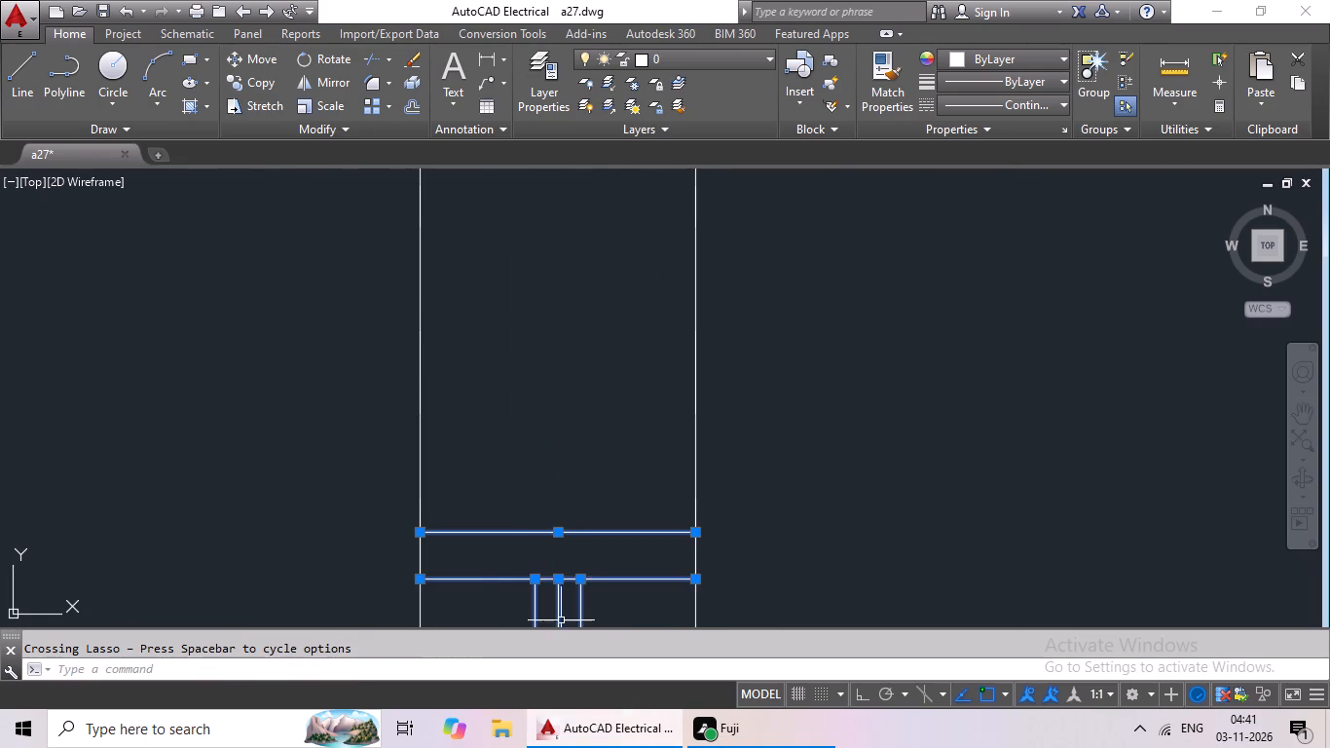
Add the three remaining window symbols on the east outer wall to the selection.
{"action": "scroll", "coordinate": [572, 598], "scroll_direction": "down", "scroll_amount": 1}
{"action": "middle_click_drag", "start_coordinate": [581, 557], "coordinate": [602, 195]}
{"action": "scroll", "coordinate": [601, 280], "scroll_direction": "down", "scroll_amount": 3}
{"action": "middle_click_drag", "start_coordinate": [617, 459], "coordinate": [590, 196]}
{"action": "scroll", "coordinate": [625, 443], "scroll_direction": "down", "scroll_amount": 2}
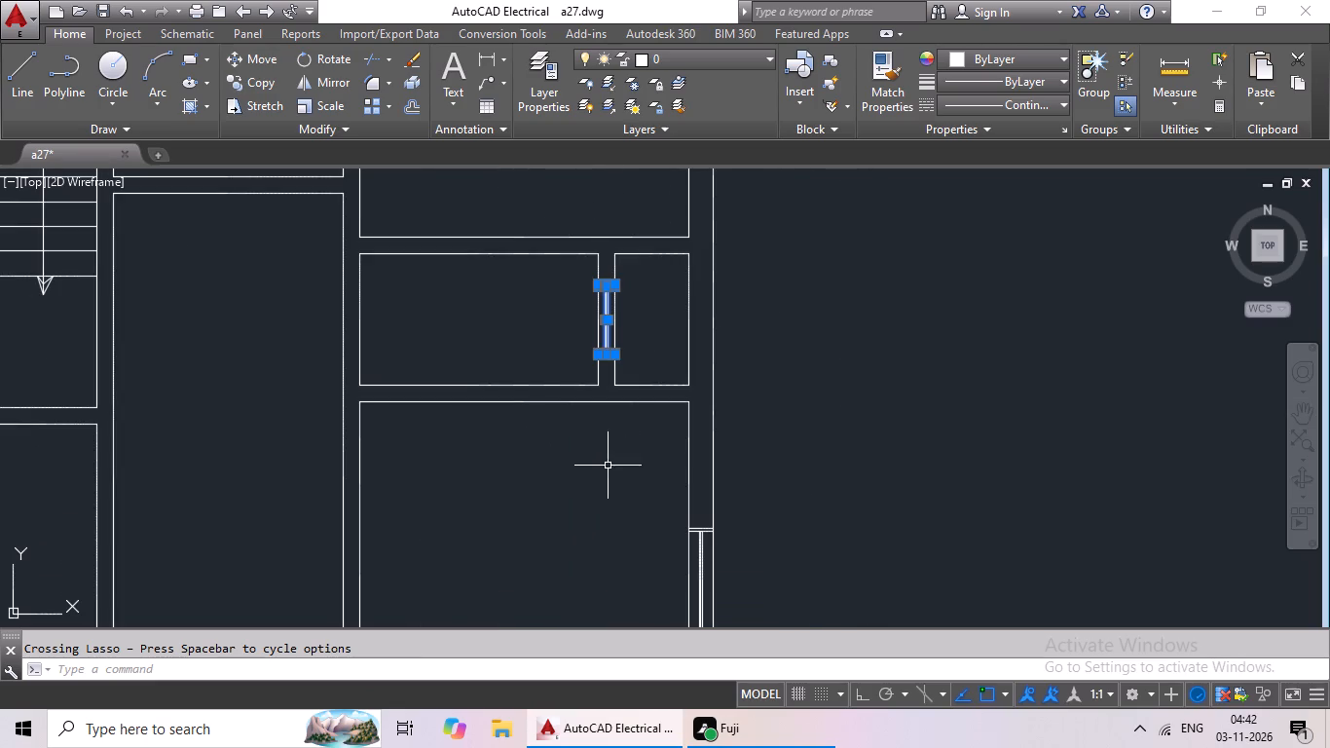
{"action": "middle_click_drag", "start_coordinate": [608, 465], "coordinate": [499, 132]}
{"action": "middle_click_drag", "start_coordinate": [590, 326], "coordinate": [566, 460]}
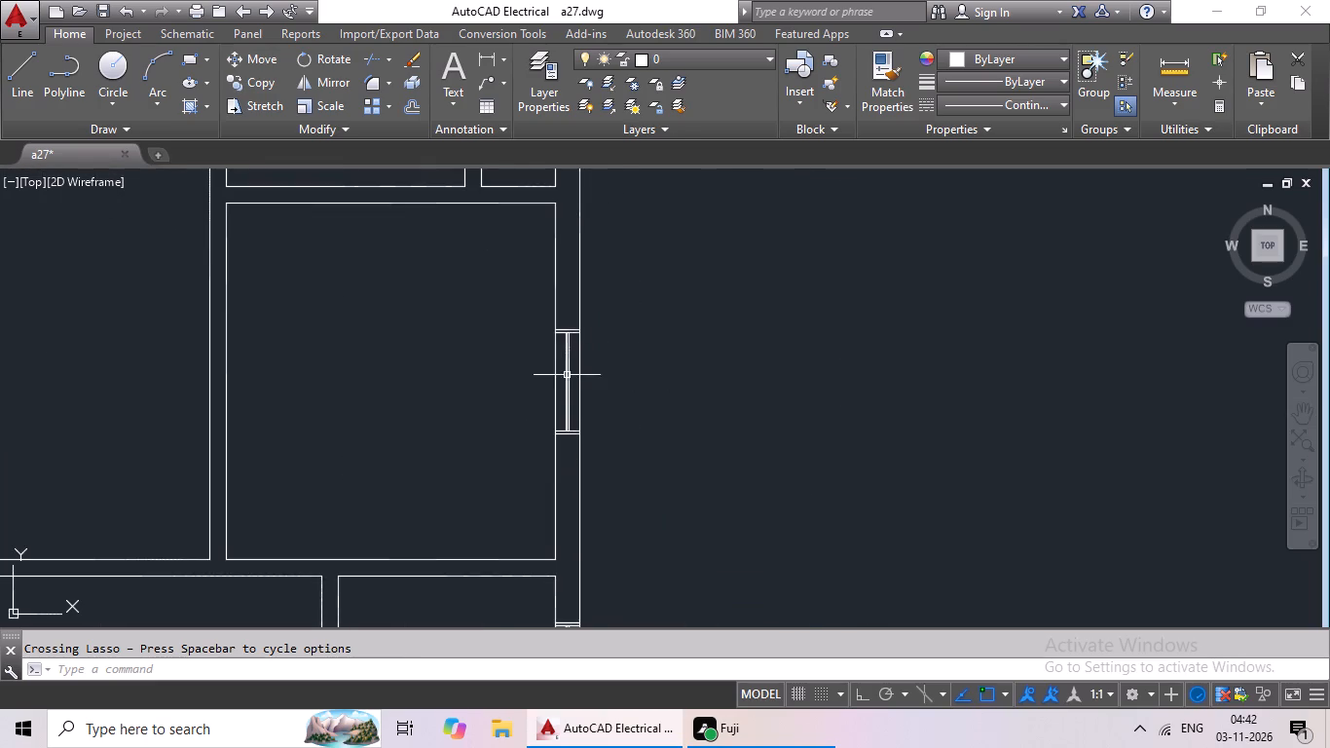
{"action": "scroll", "coordinate": [570, 340], "scroll_direction": "up", "scroll_amount": 2}
{"action": "left_click_drag", "start_coordinate": [571, 267], "coordinate": [562, 602]}
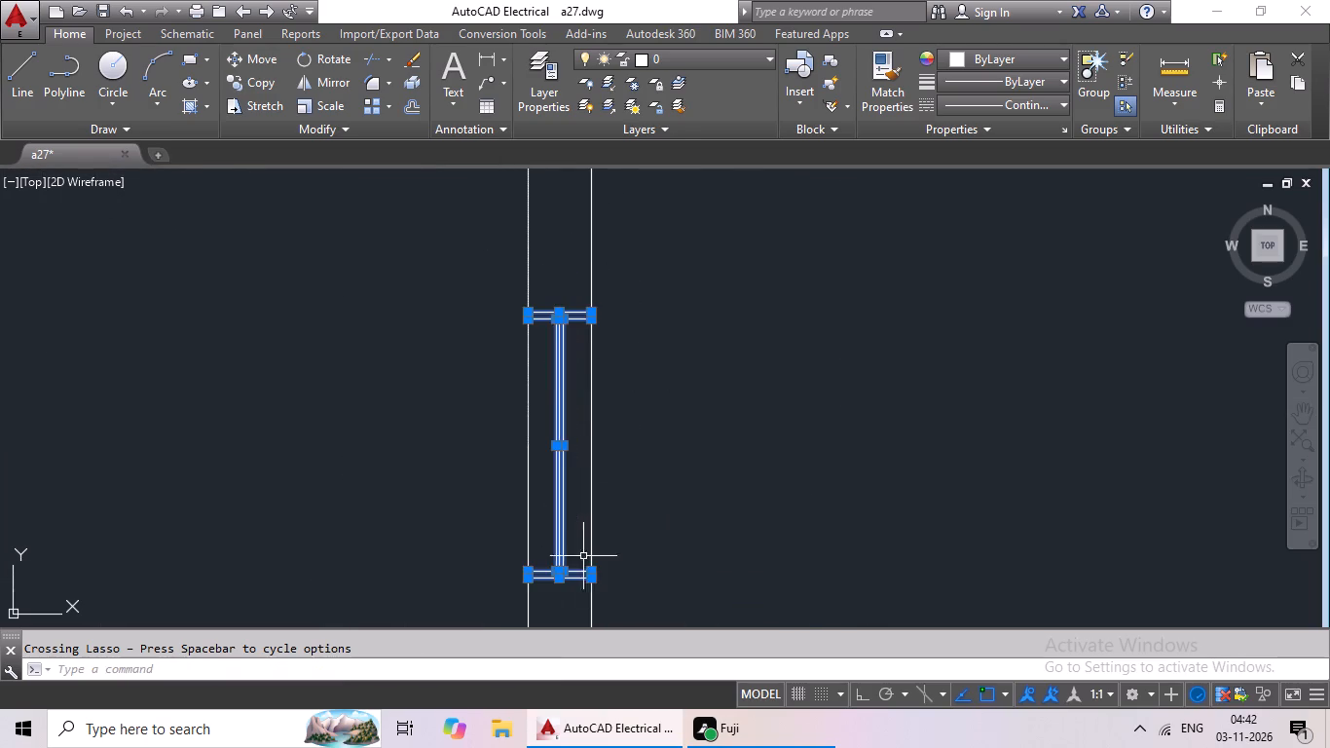
{"action": "middle_click_drag", "start_coordinate": [564, 524], "coordinate": [514, 141]}
{"action": "middle_click_drag", "start_coordinate": [491, 405], "coordinate": [505, 109]}
{"action": "scroll", "coordinate": [535, 279], "scroll_direction": "down", "scroll_amount": 1}
{"action": "left_click_drag", "start_coordinate": [538, 322], "coordinate": [523, 351]}
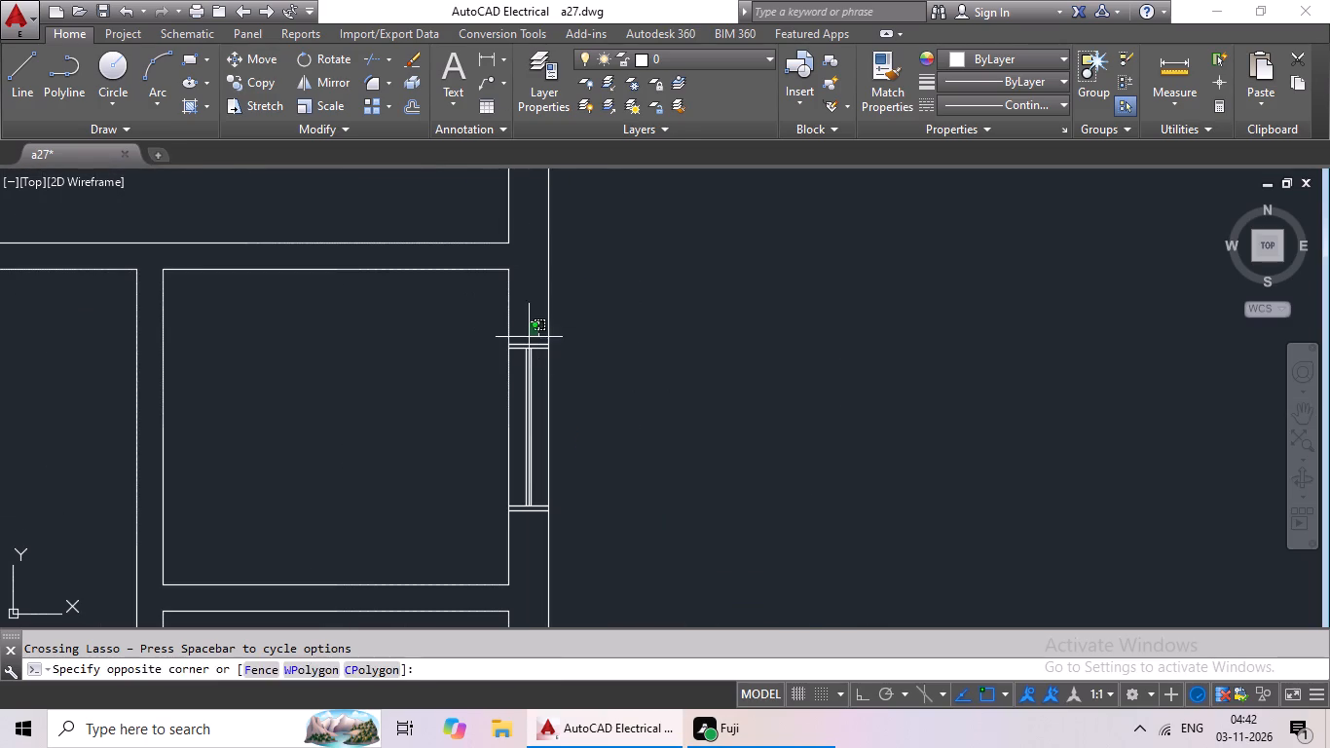
{"action": "left_click_drag", "start_coordinate": [523, 351], "coordinate": [524, 542]}
{"action": "middle_click_drag", "start_coordinate": [377, 455], "coordinate": [394, 185]}
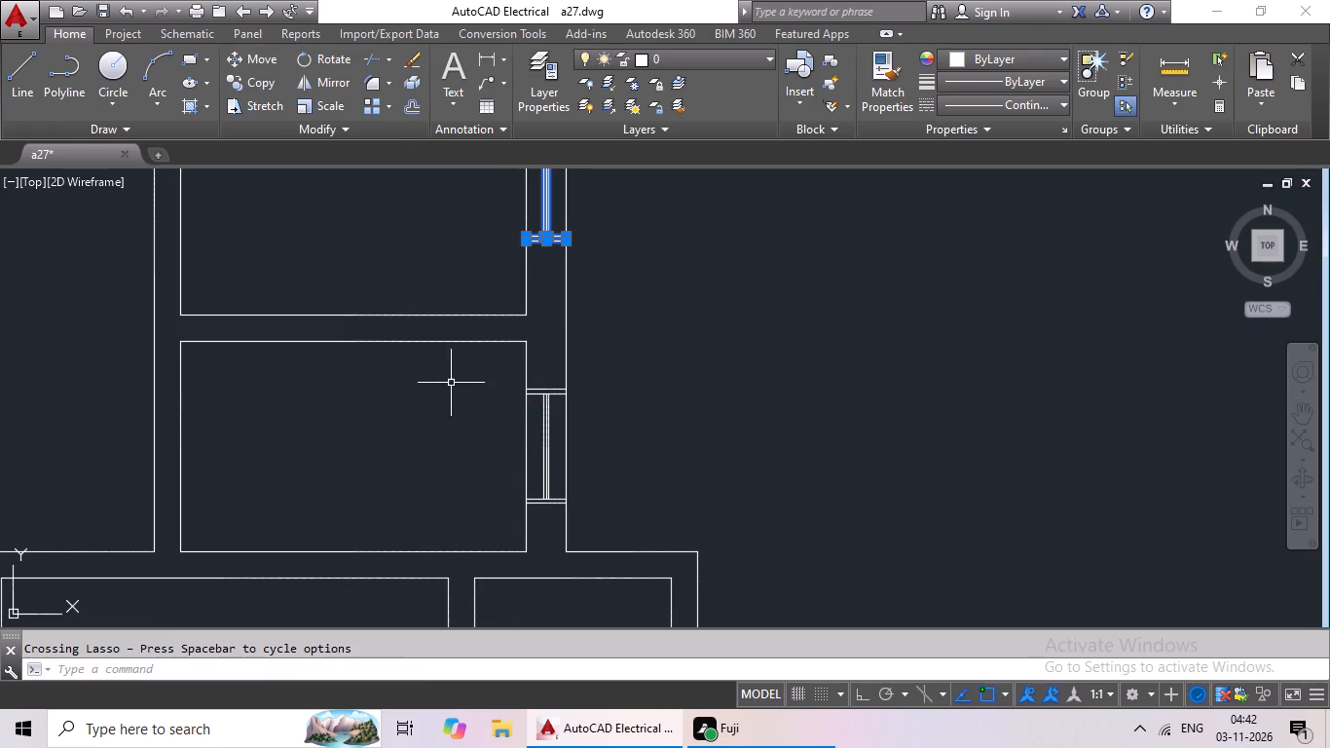
{"action": "scroll", "coordinate": [529, 424], "scroll_direction": "up", "scroll_amount": 2}
{"action": "left_click_drag", "start_coordinate": [590, 305], "coordinate": [579, 482]}
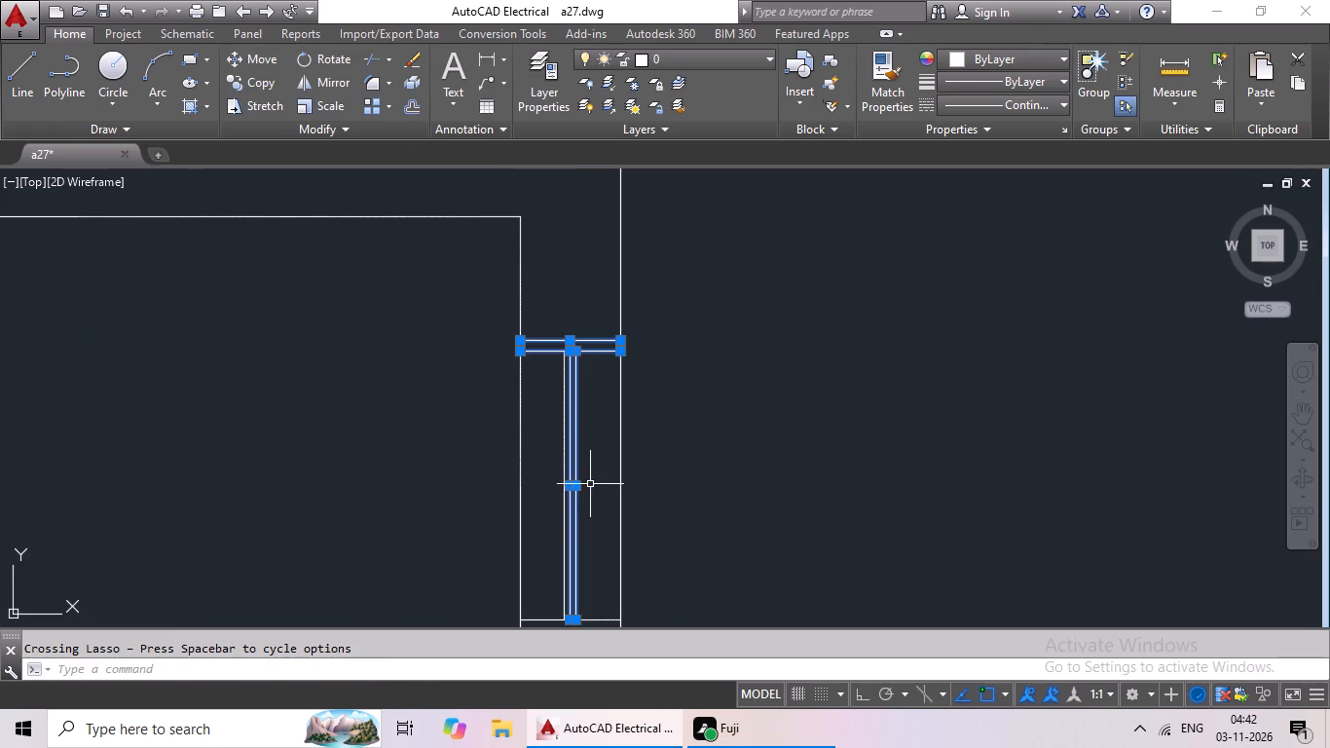
{"action": "middle_click_drag", "start_coordinate": [588, 481], "coordinate": [573, 371]}
{"action": "left_click_drag", "start_coordinate": [576, 334], "coordinate": [600, 538]}
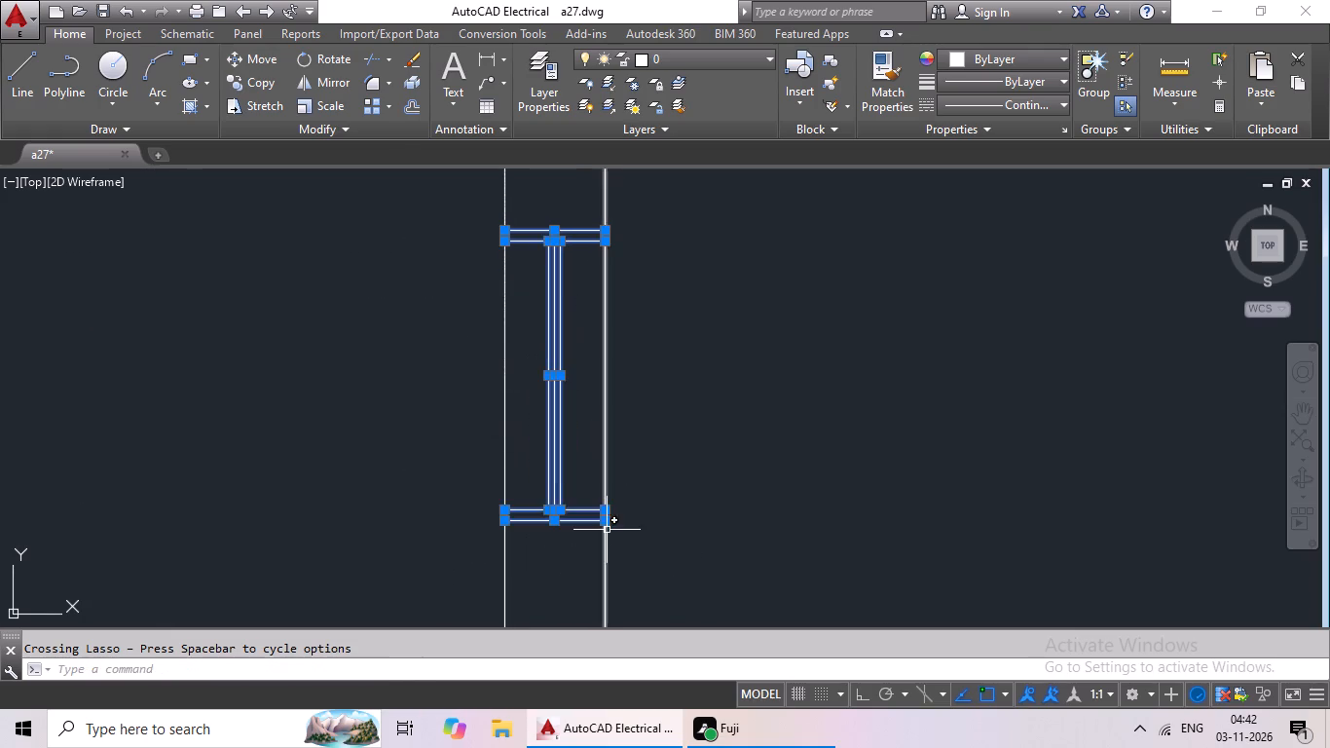
Add the window symbol on the southeast corner room's partition to the selection, including its shafts and both end caps.
{"action": "scroll", "coordinate": [574, 446], "scroll_direction": "down", "scroll_amount": 2}
{"action": "middle_click_drag", "start_coordinate": [505, 446], "coordinate": [519, 361]}
{"action": "scroll", "coordinate": [518, 318], "scroll_direction": "down", "scroll_amount": 4}
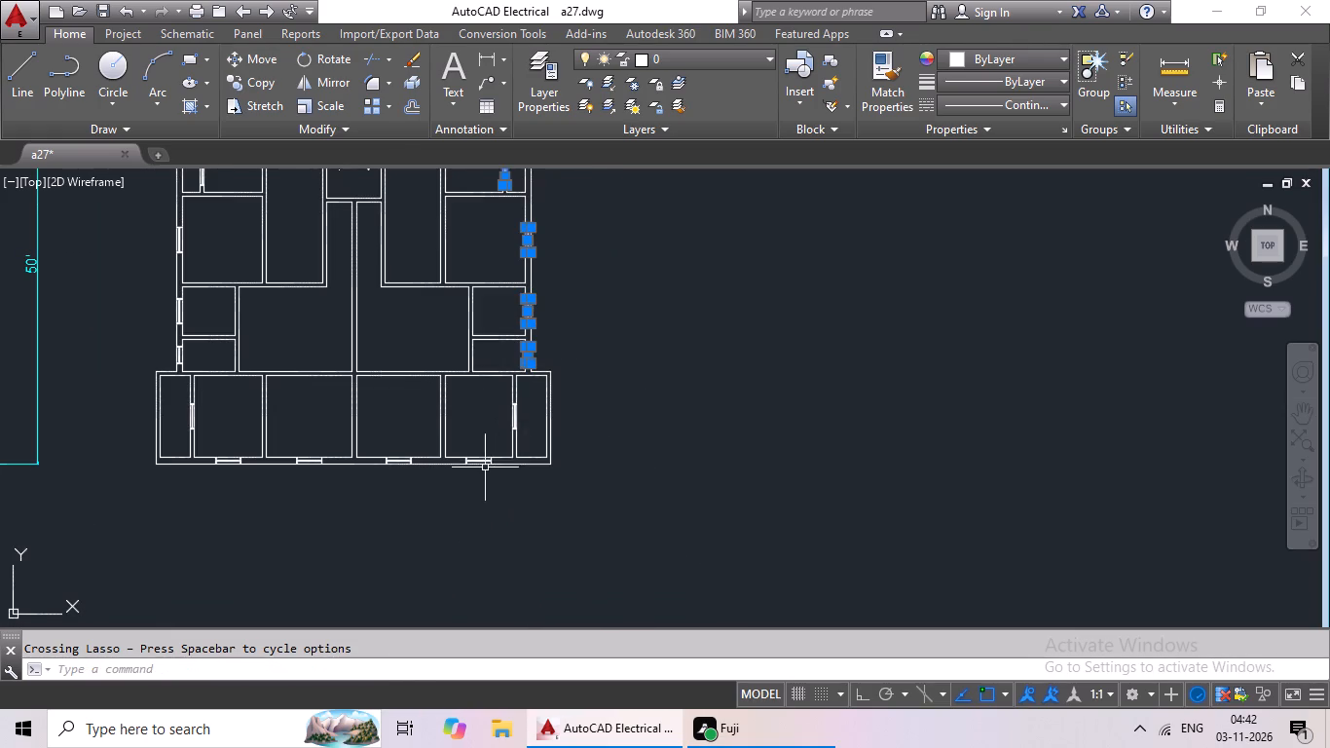
{"action": "scroll", "coordinate": [527, 435], "scroll_direction": "up", "scroll_amount": 4}
{"action": "scroll", "coordinate": [440, 241], "scroll_direction": "up", "scroll_amount": 3}
{"action": "left_click_drag", "start_coordinate": [453, 212], "coordinate": [413, 346]}
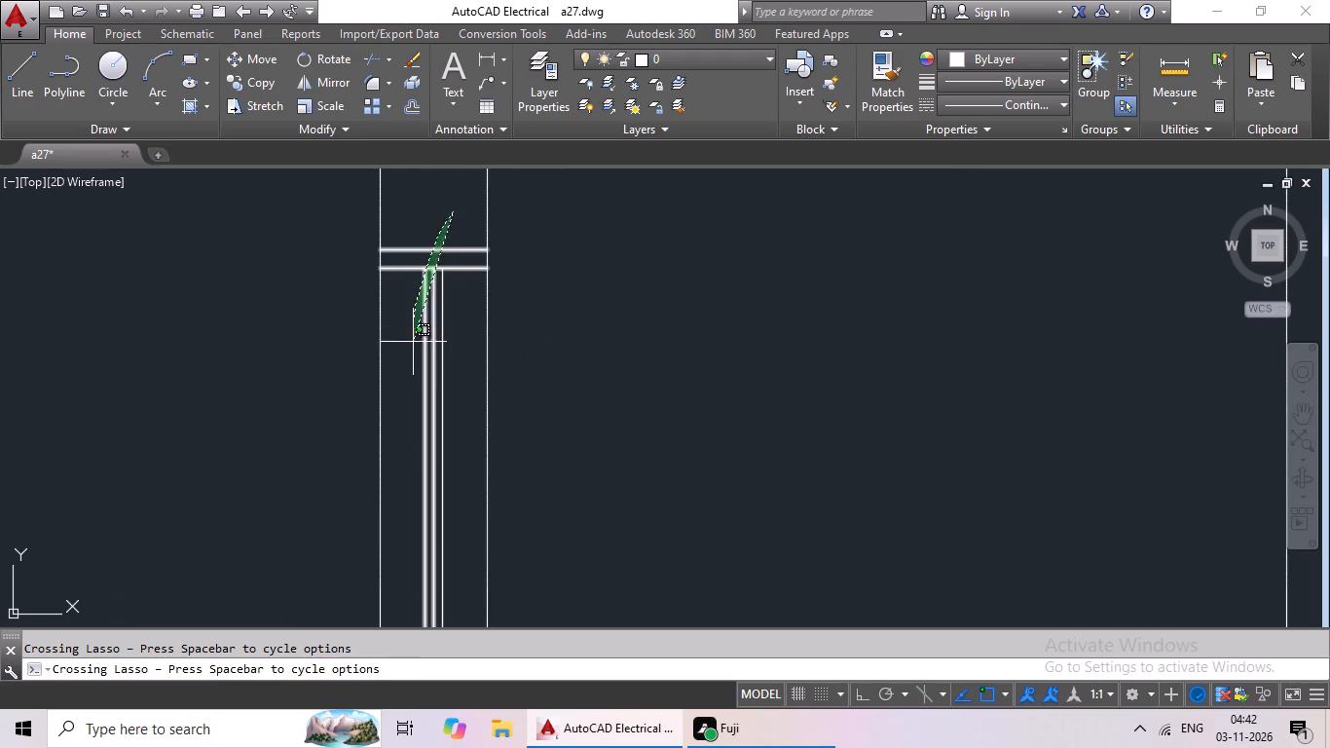
{"action": "left_click_drag", "start_coordinate": [413, 346], "coordinate": [463, 462]}
{"action": "middle_click_drag", "start_coordinate": [553, 449], "coordinate": [525, 149]}
{"action": "scroll", "coordinate": [455, 389], "scroll_direction": "down", "scroll_amount": 2}
{"action": "scroll", "coordinate": [425, 484], "scroll_direction": "up", "scroll_amount": 4}
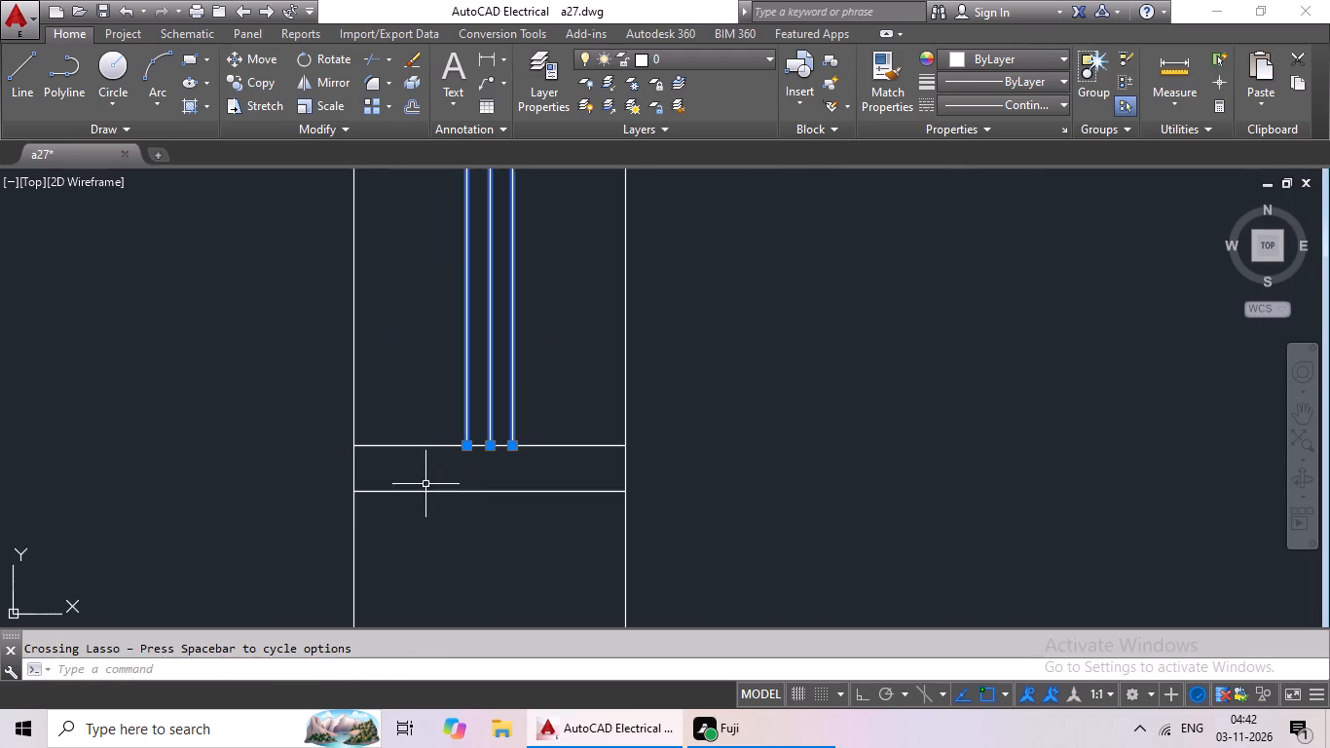
{"action": "left_click_drag", "start_coordinate": [567, 398], "coordinate": [448, 475]}
{"action": "scroll", "coordinate": [564, 430], "scroll_direction": "down", "scroll_amount": 4}
Add the two eastern window symbols on the south outer wall to the selection, including their end caps.
{"action": "middle_click_drag", "start_coordinate": [706, 456], "coordinate": [663, 230]}
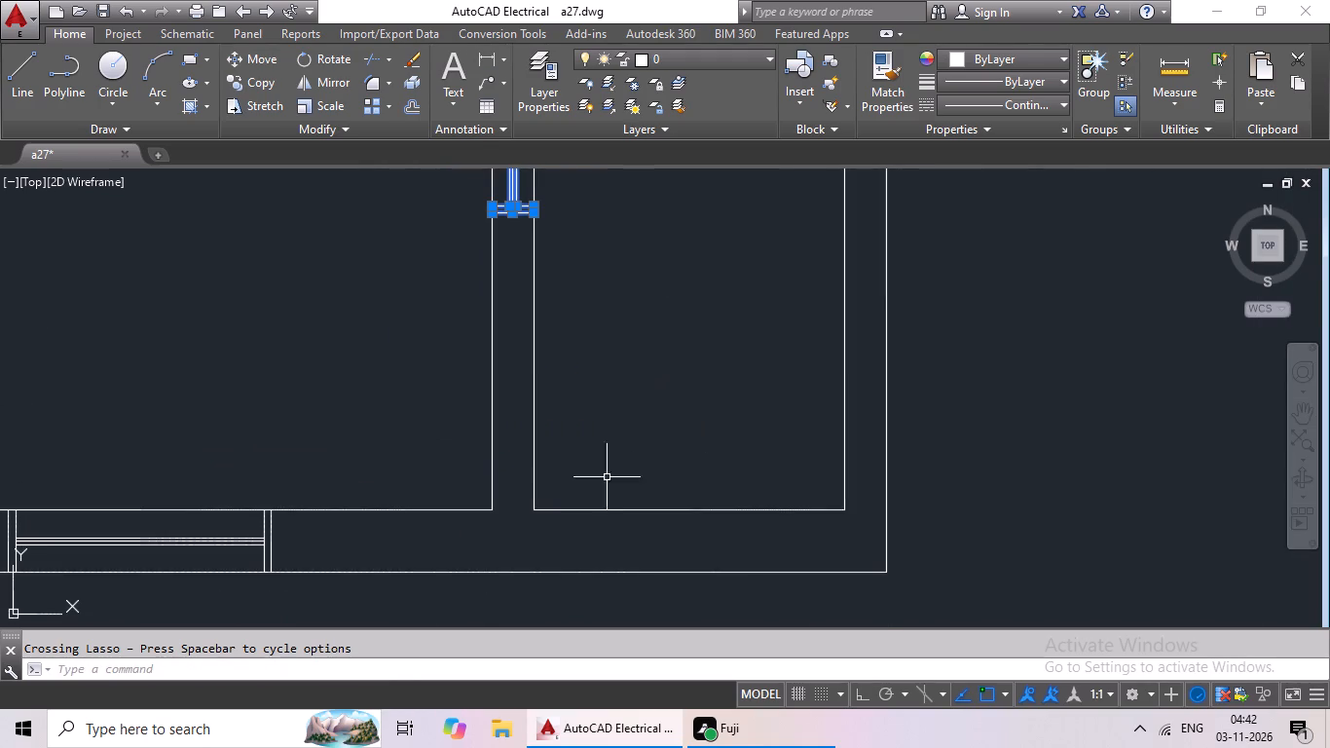
{"action": "middle_click_drag", "start_coordinate": [431, 547], "coordinate": [852, 507]}
{"action": "scroll", "coordinate": [757, 512], "scroll_direction": "up", "scroll_amount": 2}
{"action": "left_click_drag", "start_coordinate": [771, 462], "coordinate": [298, 446]}
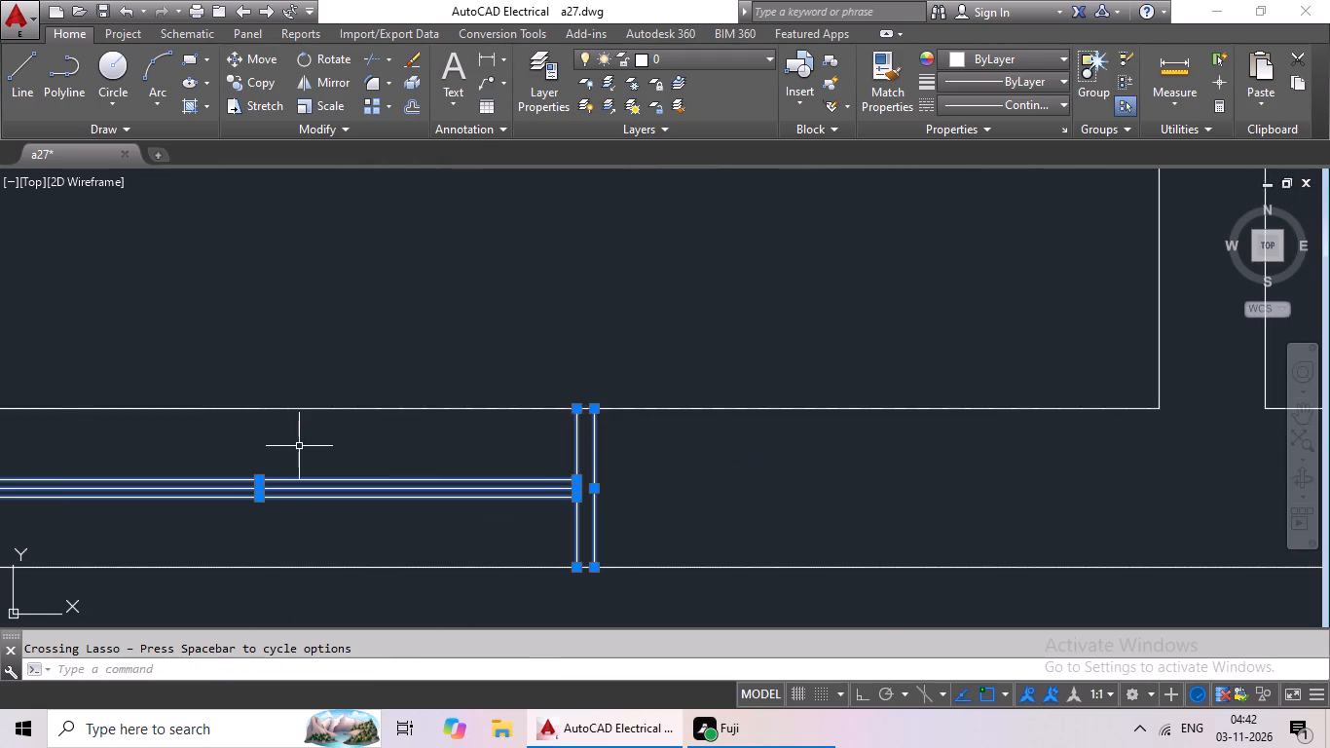
{"action": "middle_click_drag", "start_coordinate": [298, 445], "coordinate": [901, 446]}
{"action": "left_click_drag", "start_coordinate": [636, 458], "coordinate": [298, 426]}
{"action": "middle_click_drag", "start_coordinate": [344, 453], "coordinate": [1099, 456]}
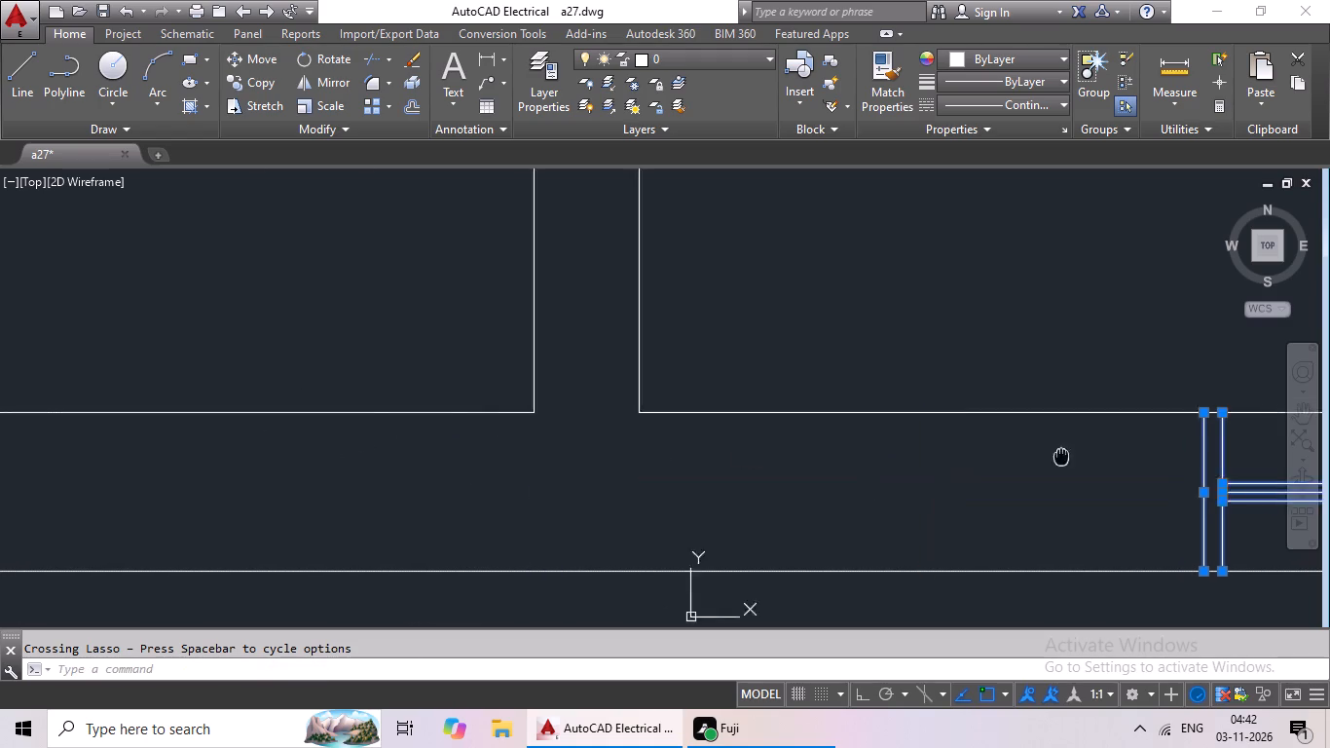
{"action": "middle_click_drag", "start_coordinate": [1099, 456], "coordinate": [1122, 448]}
{"action": "scroll", "coordinate": [831, 448], "scroll_direction": "down", "scroll_amount": 2}
{"action": "scroll", "coordinate": [482, 463], "scroll_direction": "up", "scroll_amount": 1}
{"action": "left_click_drag", "start_coordinate": [476, 458], "coordinate": [226, 433]}
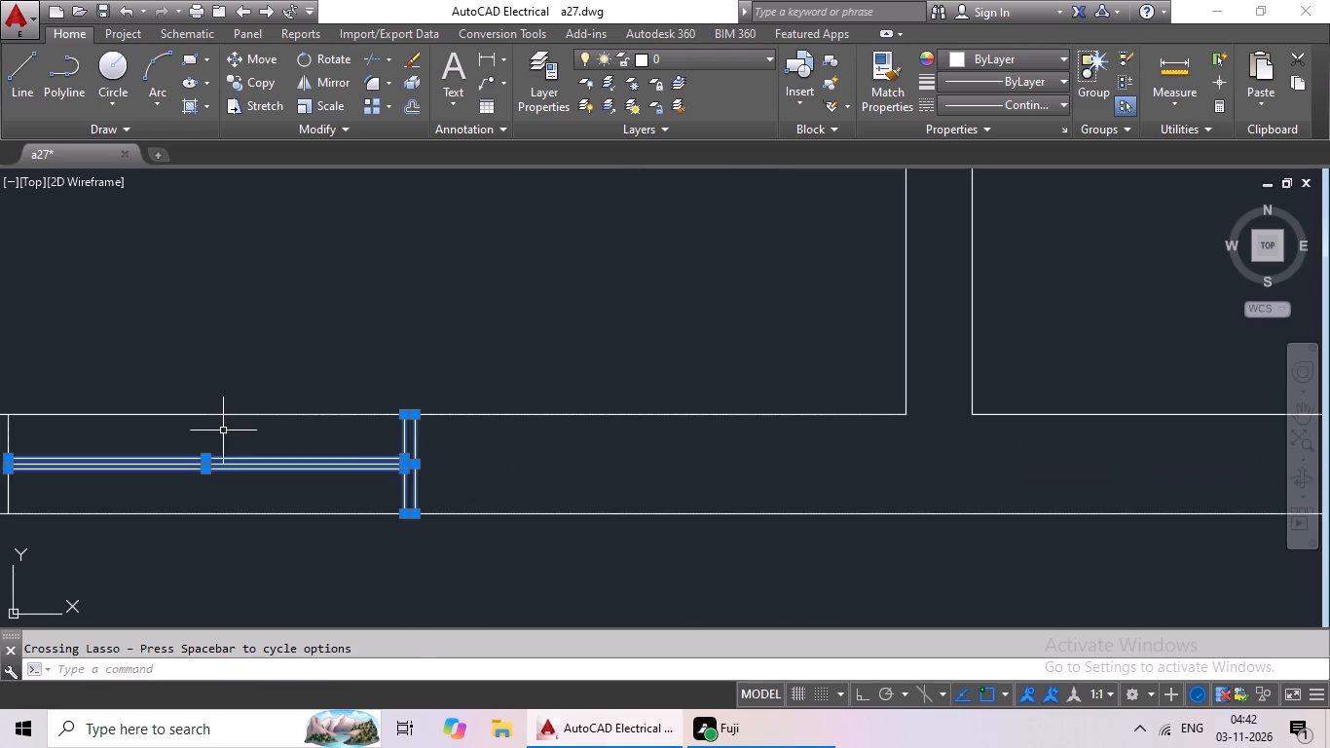
{"action": "middle_click_drag", "start_coordinate": [223, 430], "coordinate": [813, 418]}
{"action": "left_click_drag", "start_coordinate": [682, 419], "coordinate": [419, 420]}
Add the two western window symbols on the south outer wall to the selection, including their end caps.
{"action": "middle_click_drag", "start_coordinate": [416, 421], "coordinate": [1257, 461]}
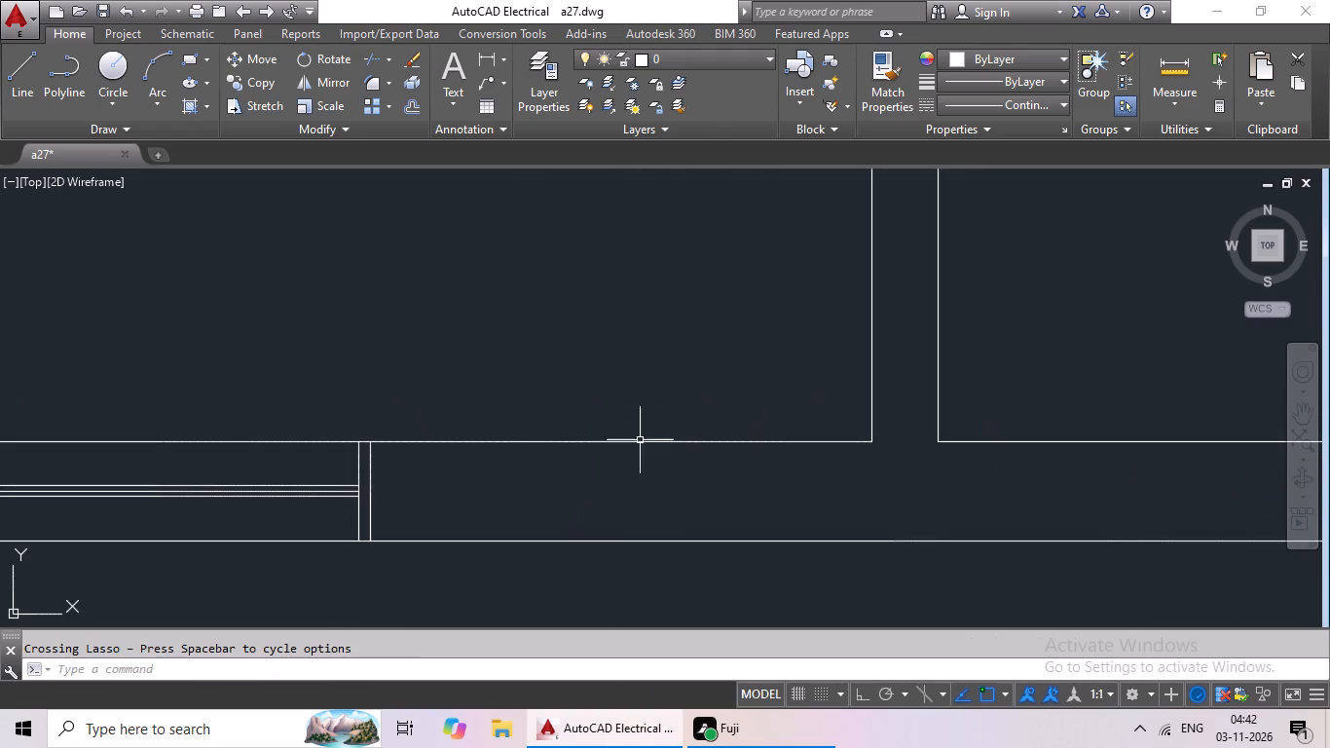
{"action": "left_click_drag", "start_coordinate": [473, 478], "coordinate": [204, 482]}
{"action": "middle_click_drag", "start_coordinate": [205, 465], "coordinate": [1003, 429]}
{"action": "left_click_drag", "start_coordinate": [862, 430], "coordinate": [721, 457]}
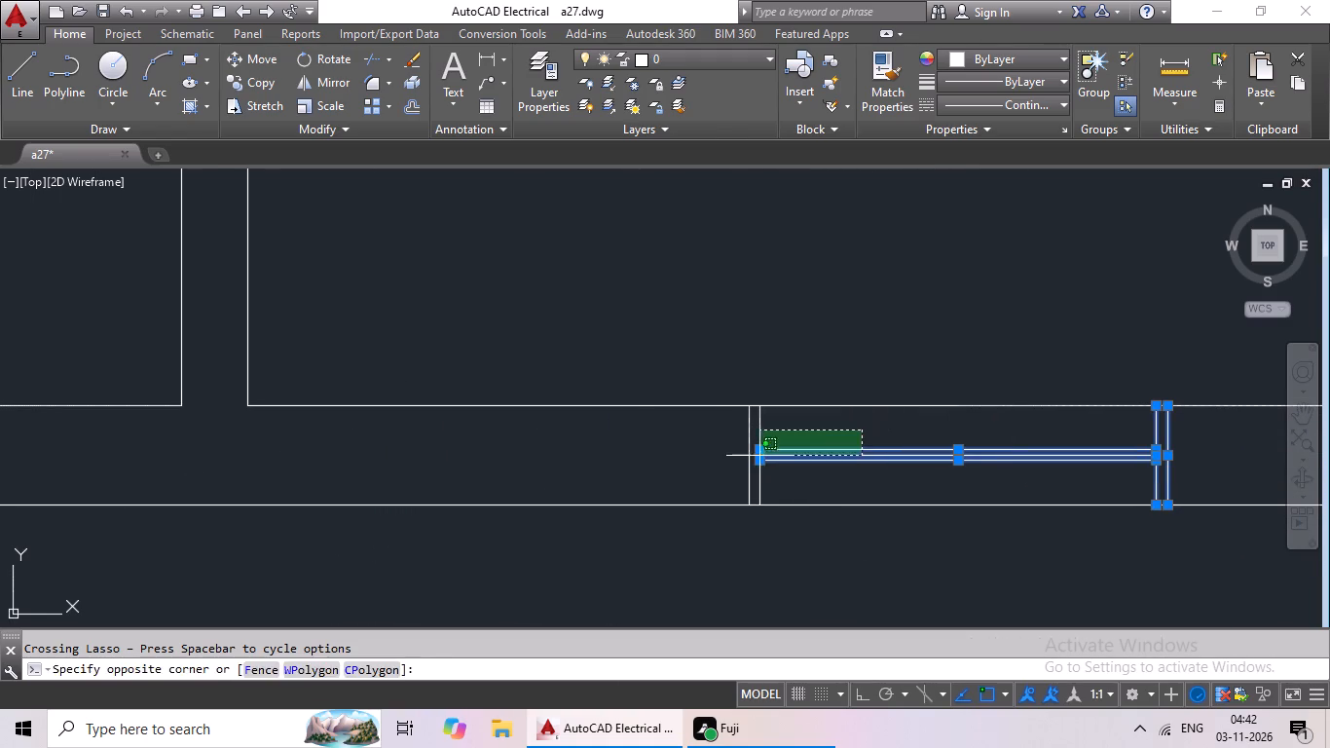
{"action": "left_click_drag", "start_coordinate": [721, 457], "coordinate": [563, 431]}
{"action": "scroll", "coordinate": [578, 435], "scroll_direction": "down", "scroll_amount": 4}
{"action": "scroll", "coordinate": [461, 434], "scroll_direction": "up", "scroll_amount": 4}
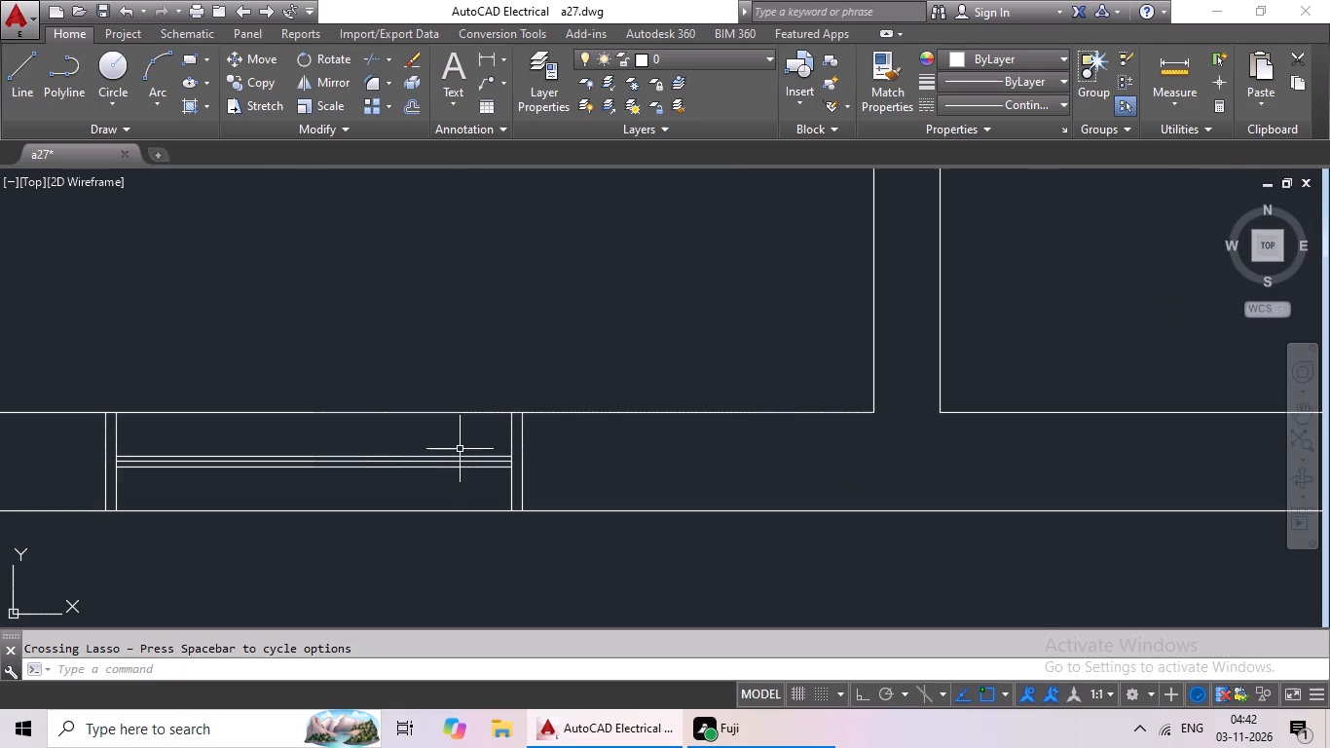
{"action": "scroll", "coordinate": [462, 449], "scroll_direction": "up", "scroll_amount": 1}
{"action": "left_click_drag", "start_coordinate": [694, 447], "coordinate": [374, 446]}
{"action": "middle_click_drag", "start_coordinate": [370, 423], "coordinate": [1025, 399]}
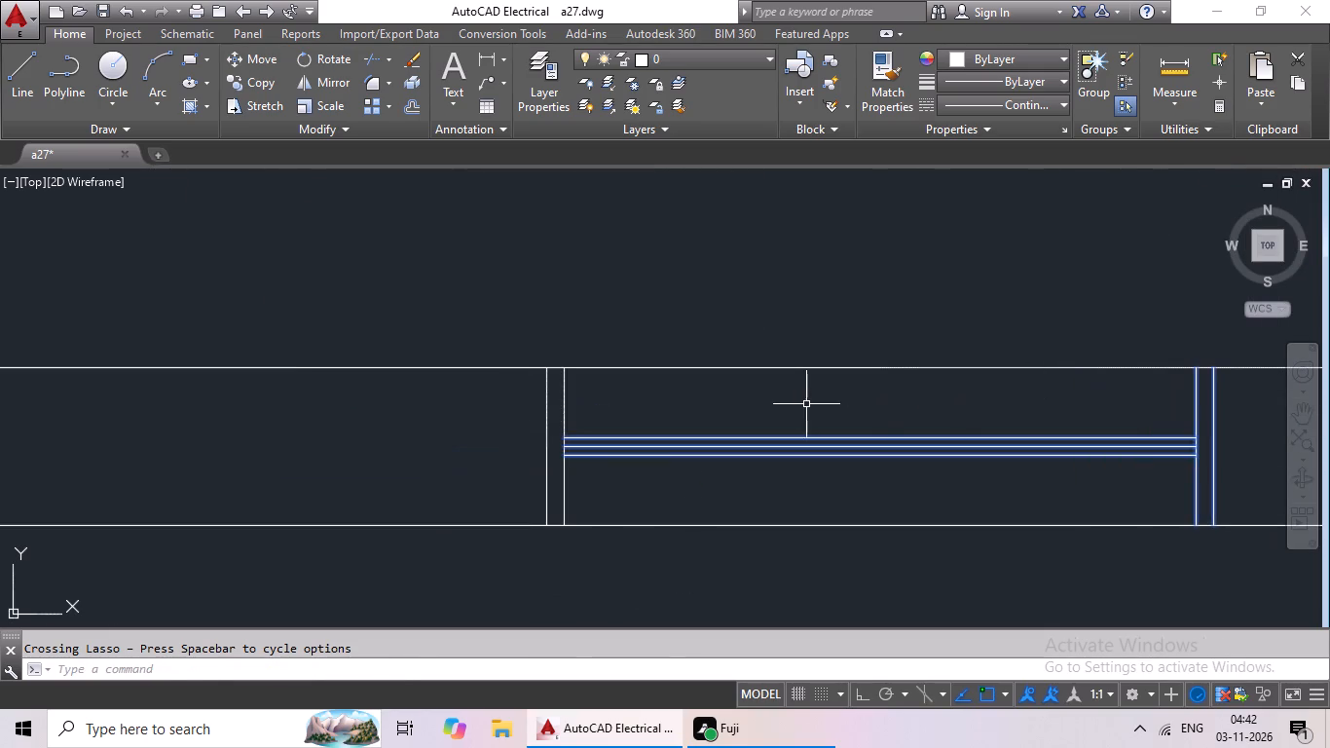
{"action": "left_click_drag", "start_coordinate": [804, 404], "coordinate": [295, 398]}
Add the window symbol on the southwest corner room's partition to the selection.
{"action": "scroll", "coordinate": [455, 395], "scroll_direction": "down", "scroll_amount": 4}
{"action": "middle_click_drag", "start_coordinate": [453, 300], "coordinate": [492, 442]}
{"action": "scroll", "coordinate": [429, 426], "scroll_direction": "up", "scroll_amount": 4}
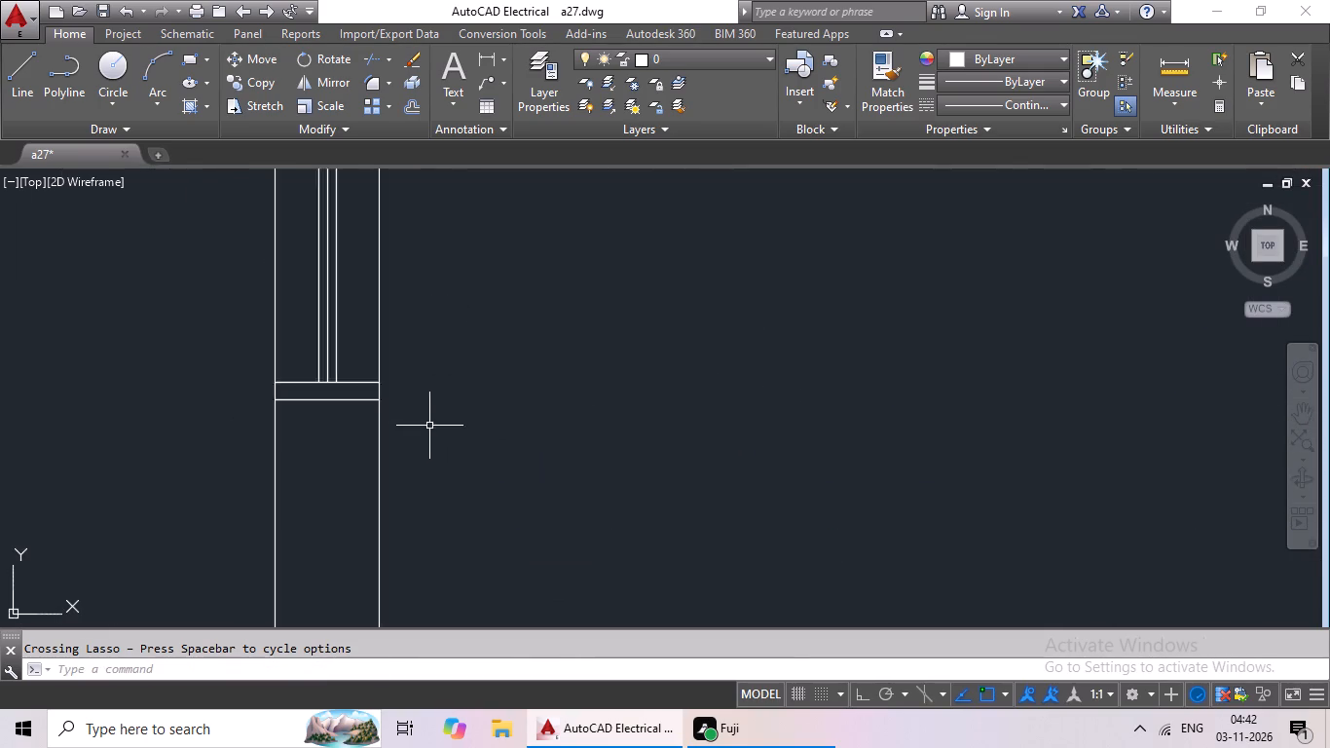
{"action": "scroll", "coordinate": [429, 426], "scroll_direction": "up", "scroll_amount": 1}
{"action": "left_click_drag", "start_coordinate": [321, 324], "coordinate": [213, 338]}
{"action": "middle_click_drag", "start_coordinate": [481, 284], "coordinate": [545, 603]}
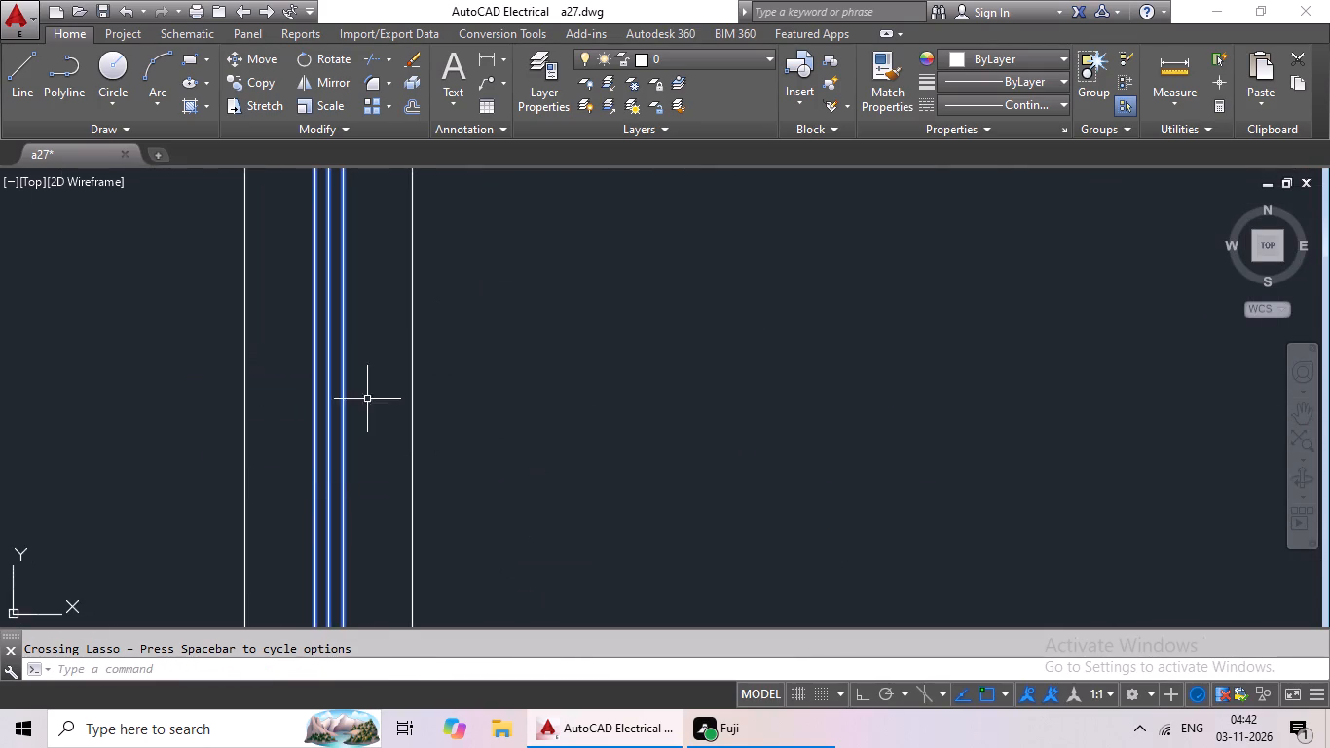
{"action": "scroll", "coordinate": [389, 337], "scroll_direction": "down", "scroll_amount": 1}
{"action": "middle_click_drag", "start_coordinate": [402, 355], "coordinate": [408, 554]}
{"action": "middle_click_drag", "start_coordinate": [332, 309], "coordinate": [367, 528]}
{"action": "left_click_drag", "start_coordinate": [415, 254], "coordinate": [407, 271]}
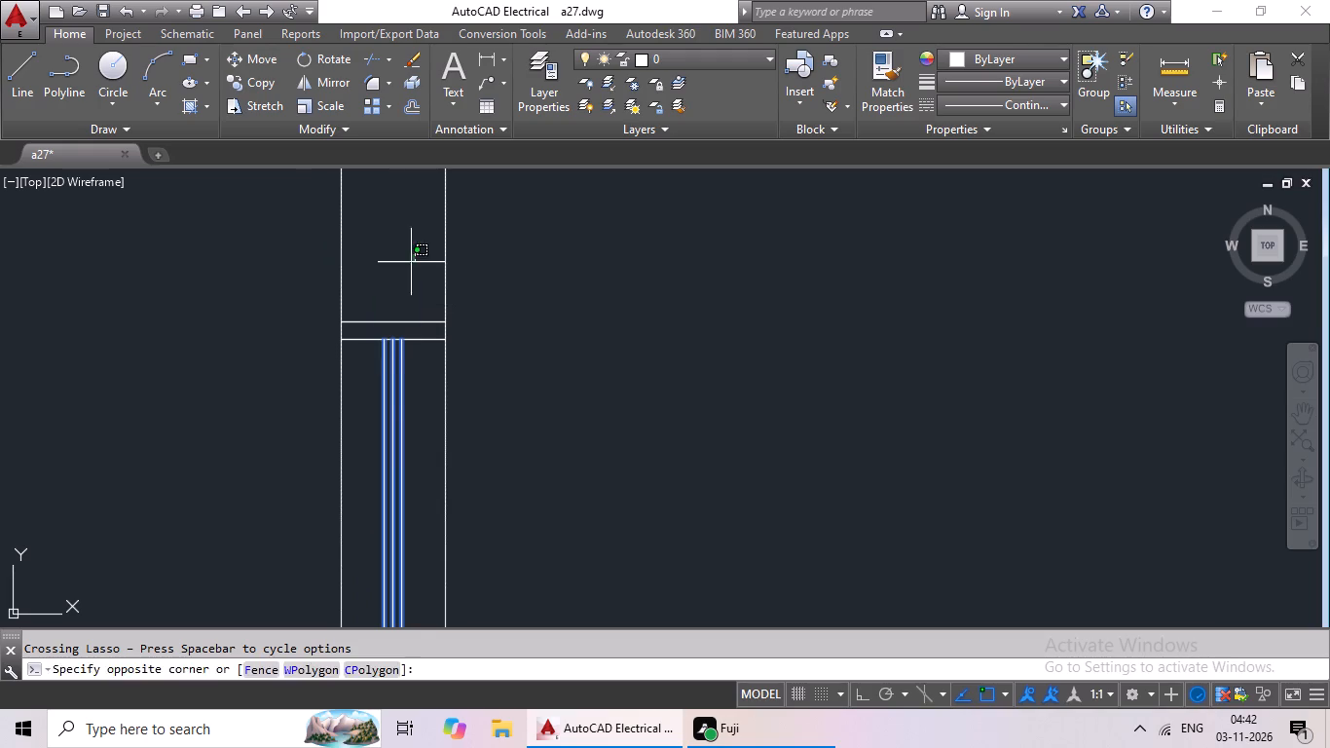
{"action": "left_click_drag", "start_coordinate": [407, 271], "coordinate": [385, 400]}
Add the two southernmost window symbols on the west outer wall to the selection, including their shafts and end caps.
{"action": "scroll", "coordinate": [697, 282], "scroll_direction": "down", "scroll_amount": 4}
{"action": "middle_click_drag", "start_coordinate": [704, 304], "coordinate": [683, 498]}
{"action": "scroll", "coordinate": [614, 266], "scroll_direction": "up", "scroll_amount": 2}
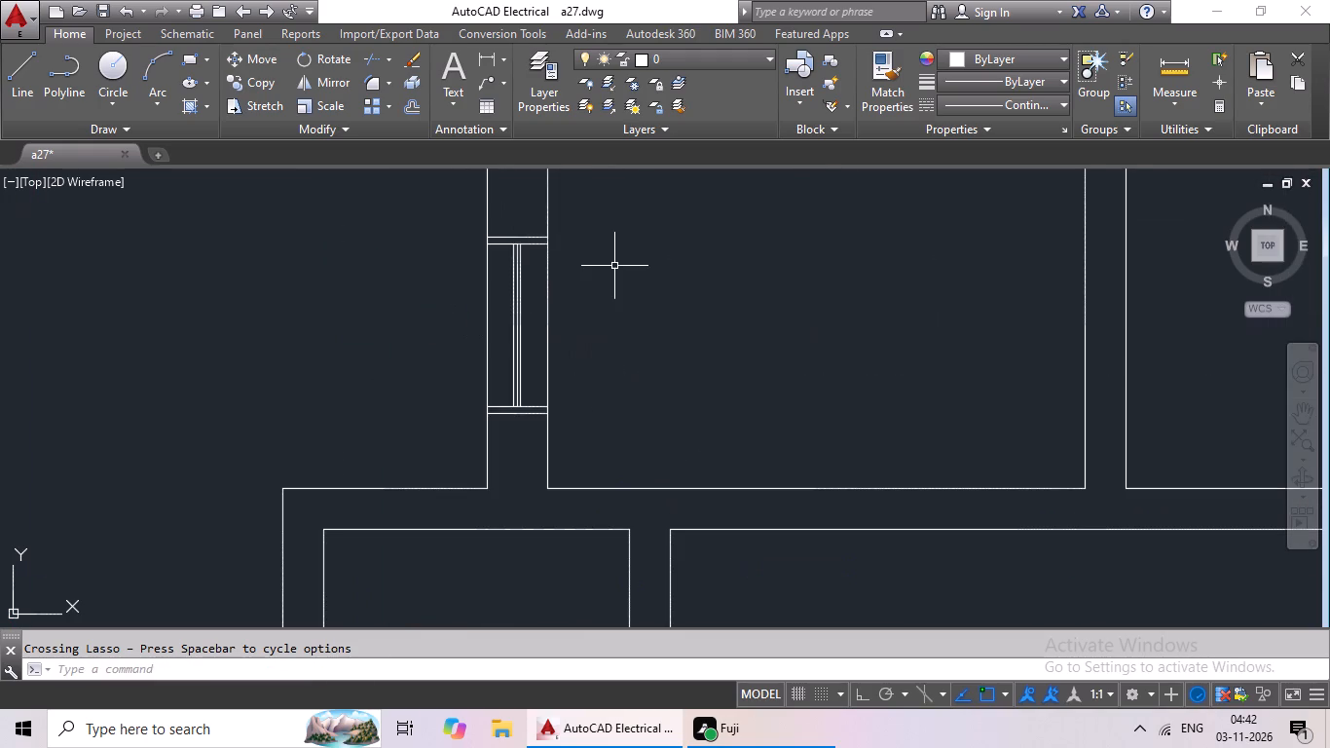
{"action": "left_click_drag", "start_coordinate": [527, 192], "coordinate": [526, 442]}
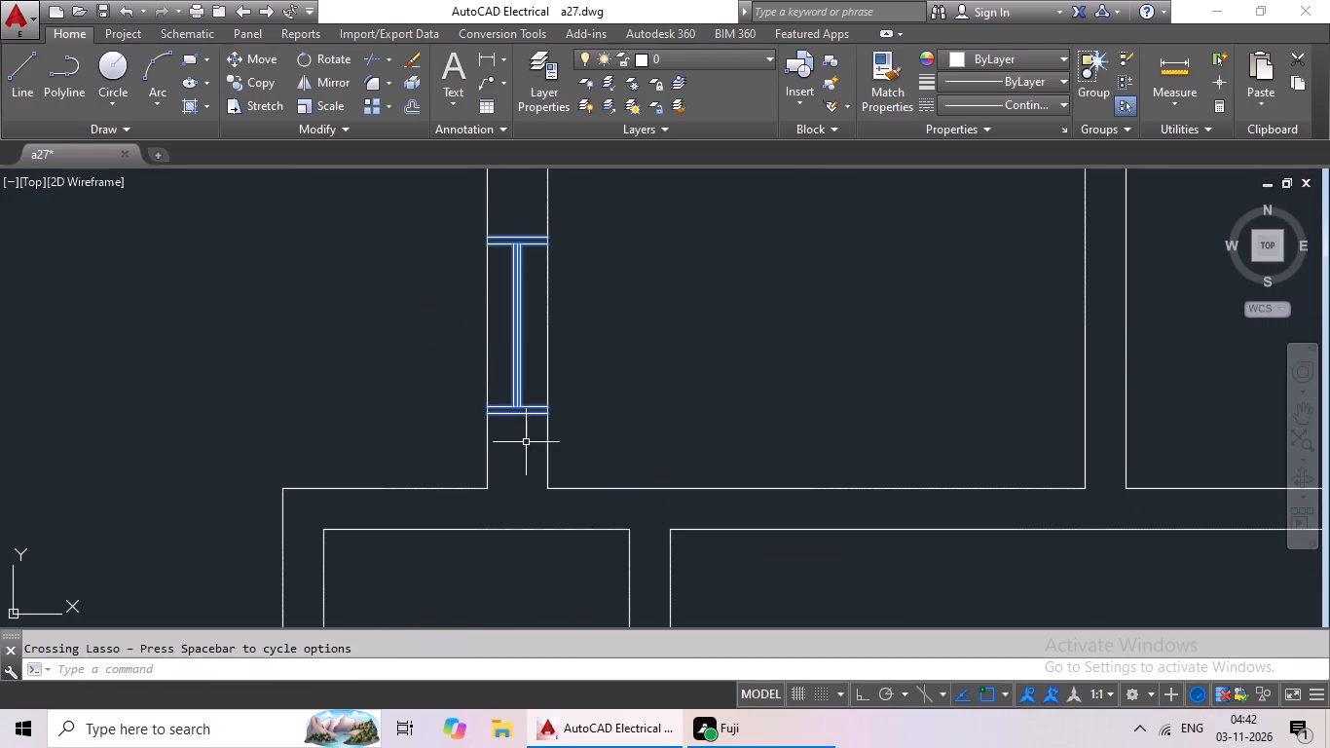
{"action": "middle_click_drag", "start_coordinate": [757, 298], "coordinate": [692, 639]}
{"action": "scroll", "coordinate": [454, 347], "scroll_direction": "up", "scroll_amount": 3}
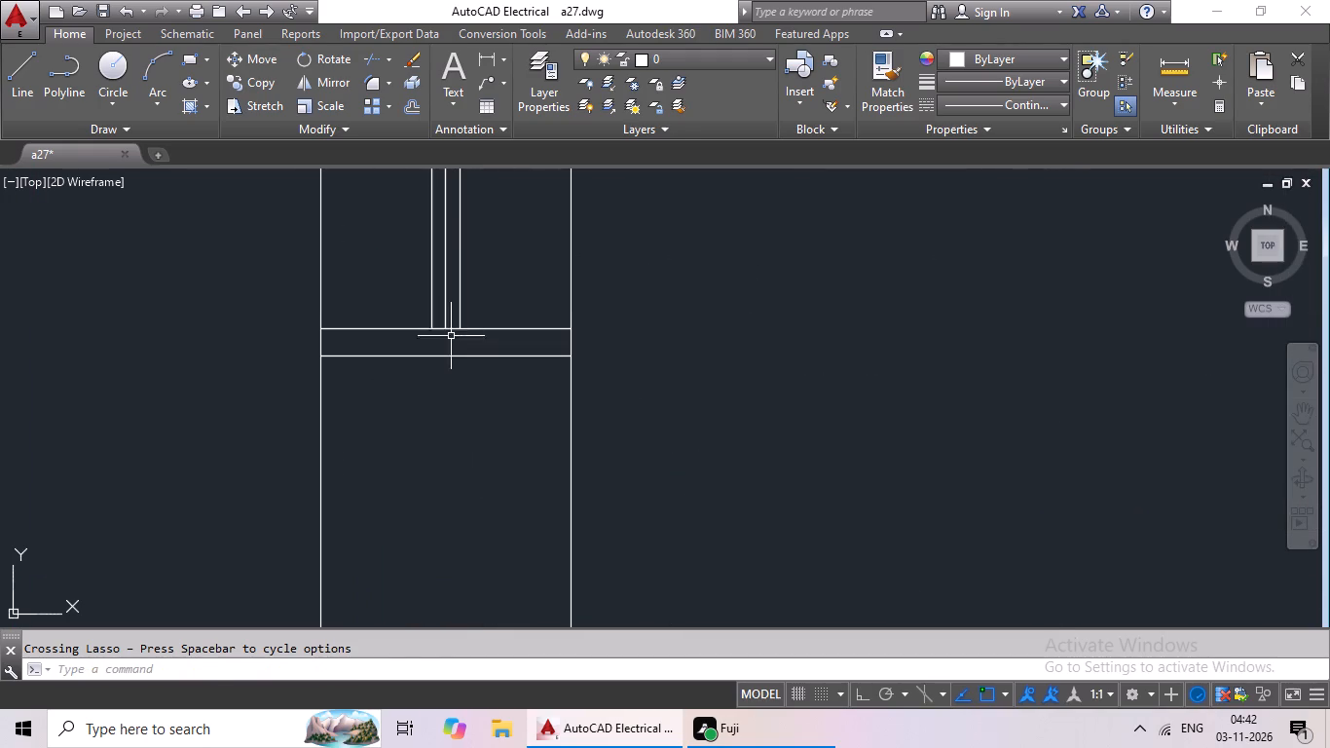
{"action": "left_click_drag", "start_coordinate": [505, 209], "coordinate": [409, 336]}
{"action": "middle_click_drag", "start_coordinate": [692, 344], "coordinate": [654, 731]}
{"action": "scroll", "coordinate": [684, 555], "scroll_direction": "down", "scroll_amount": 3}
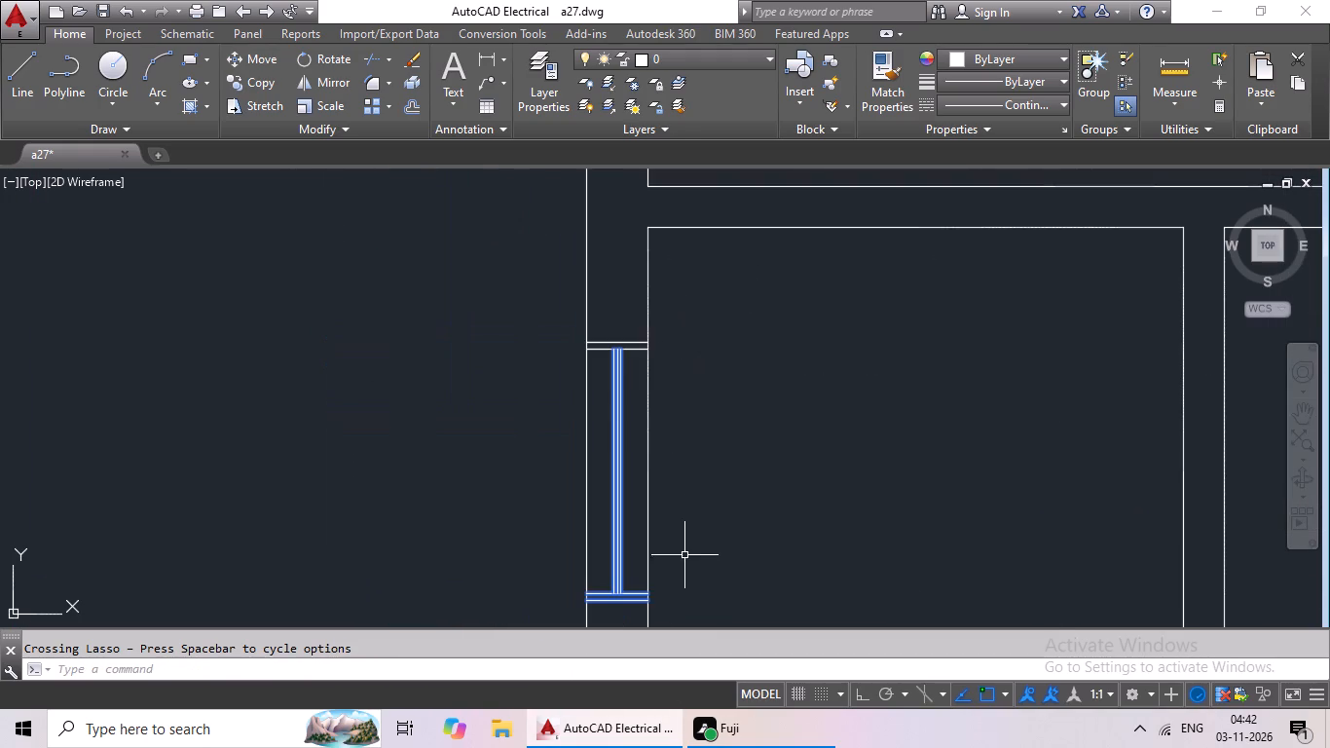
{"action": "scroll", "coordinate": [631, 341], "scroll_direction": "up", "scroll_amount": 2}
{"action": "left_click_drag", "start_coordinate": [671, 275], "coordinate": [577, 460]}
{"action": "left_click_drag", "start_coordinate": [635, 313], "coordinate": [566, 446]}
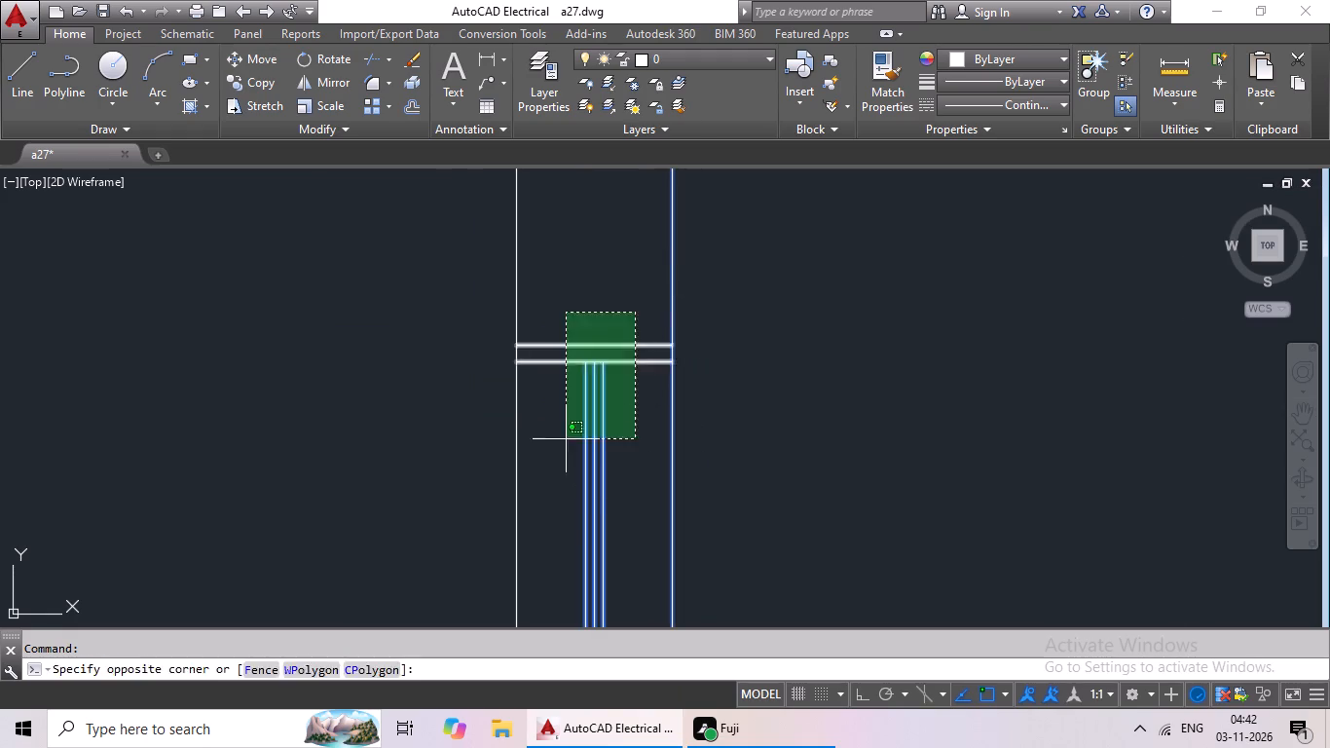
{"action": "left_click_drag", "start_coordinate": [566, 446], "coordinate": [590, 499]}
Add the third window symbol from the south on the west outer wall to the selection, including both end caps.
{"action": "scroll", "coordinate": [993, 375], "scroll_direction": "down", "scroll_amount": 4}
{"action": "middle_click_drag", "start_coordinate": [1055, 384], "coordinate": [836, 514]}
{"action": "scroll", "coordinate": [716, 208], "scroll_direction": "up", "scroll_amount": 4}
{"action": "left_click_drag", "start_coordinate": [757, 222], "coordinate": [685, 471]}
{"action": "middle_click_drag", "start_coordinate": [875, 477], "coordinate": [821, 251]}
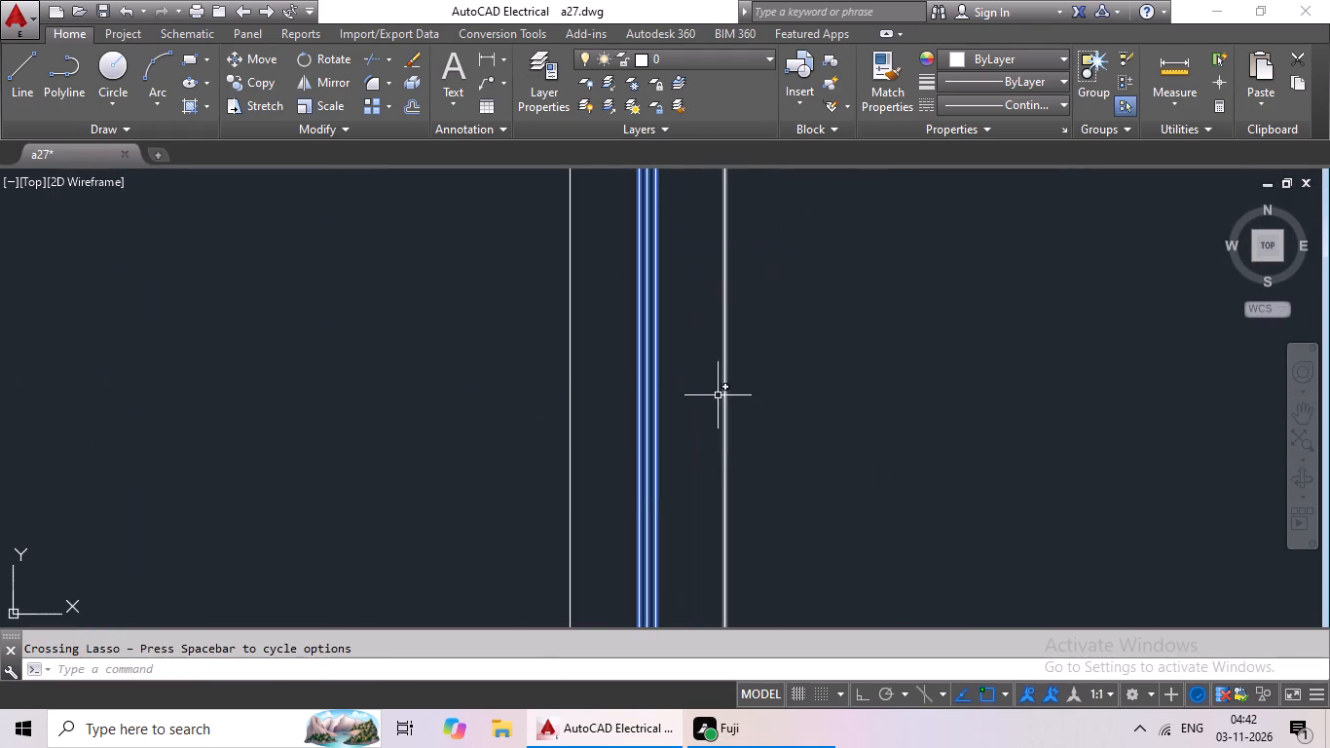
{"action": "middle_click_drag", "start_coordinate": [680, 490], "coordinate": [681, 192]}
{"action": "scroll", "coordinate": [682, 189], "scroll_direction": "up", "scroll_amount": 1}
{"action": "left_click_drag", "start_coordinate": [691, 239], "coordinate": [543, 557]}
Add the complete window symbol on the northwest toilet's partition to the selection.
{"action": "scroll", "coordinate": [710, 445], "scroll_direction": "down", "scroll_amount": 4}
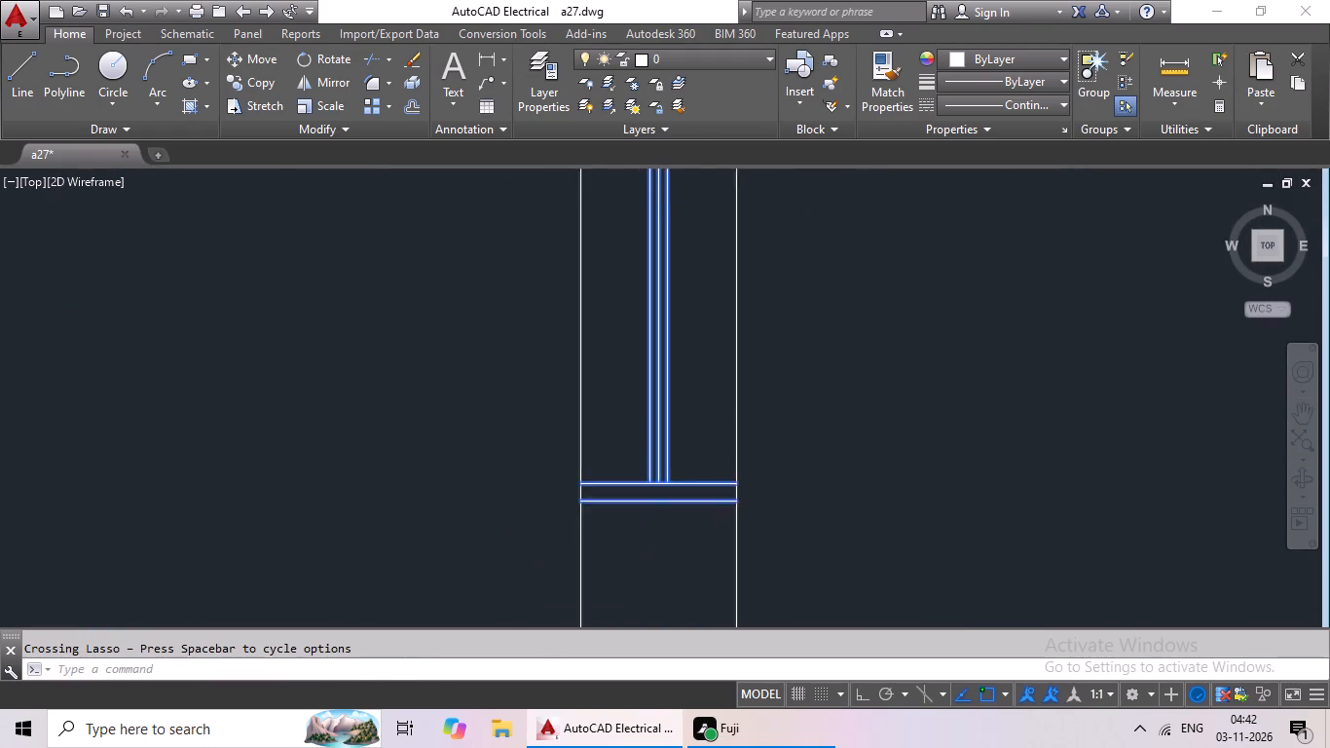
{"action": "scroll", "coordinate": [966, 318], "scroll_direction": "down", "scroll_amount": 3}
{"action": "middle_click_drag", "start_coordinate": [1049, 318], "coordinate": [718, 554]}
{"action": "scroll", "coordinate": [622, 407], "scroll_direction": "up", "scroll_amount": 3}
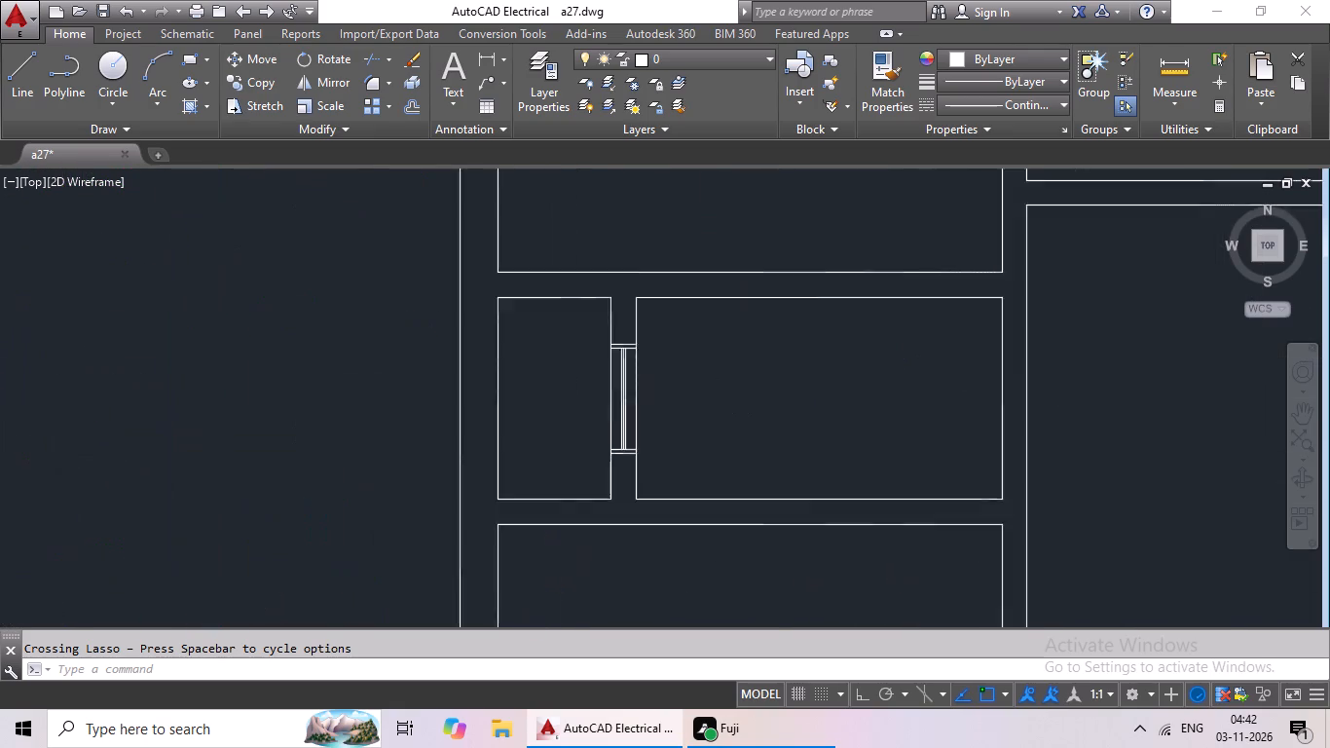
{"action": "left_click_drag", "start_coordinate": [630, 281], "coordinate": [642, 524]}
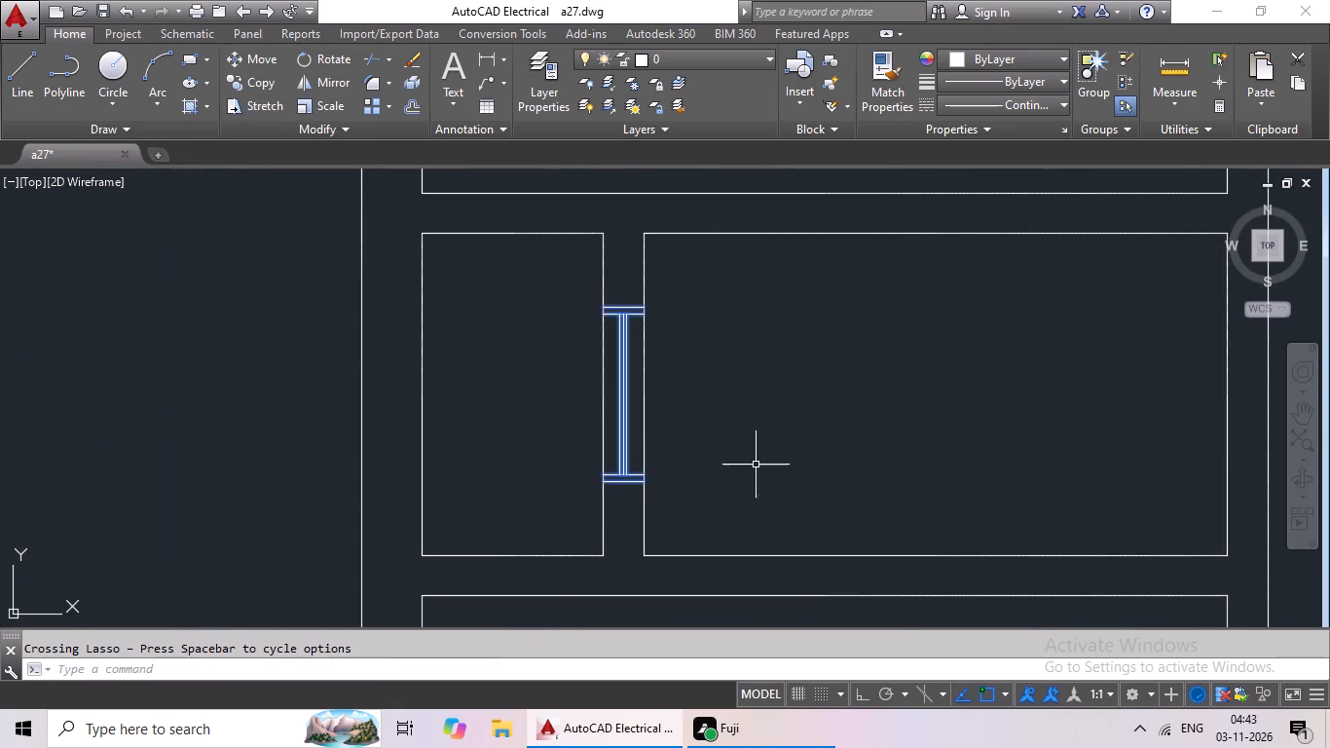
Add the northernmost window symbol on the west outer wall to the selection, including its shafts and both end caps.
{"action": "scroll", "coordinate": [768, 455], "scroll_direction": "down", "scroll_amount": 2}
{"action": "middle_click_drag", "start_coordinate": [770, 454], "coordinate": [737, 593]}
{"action": "scroll", "coordinate": [595, 264], "scroll_direction": "up", "scroll_amount": 3}
{"action": "left_click_drag", "start_coordinate": [591, 243], "coordinate": [517, 351]}
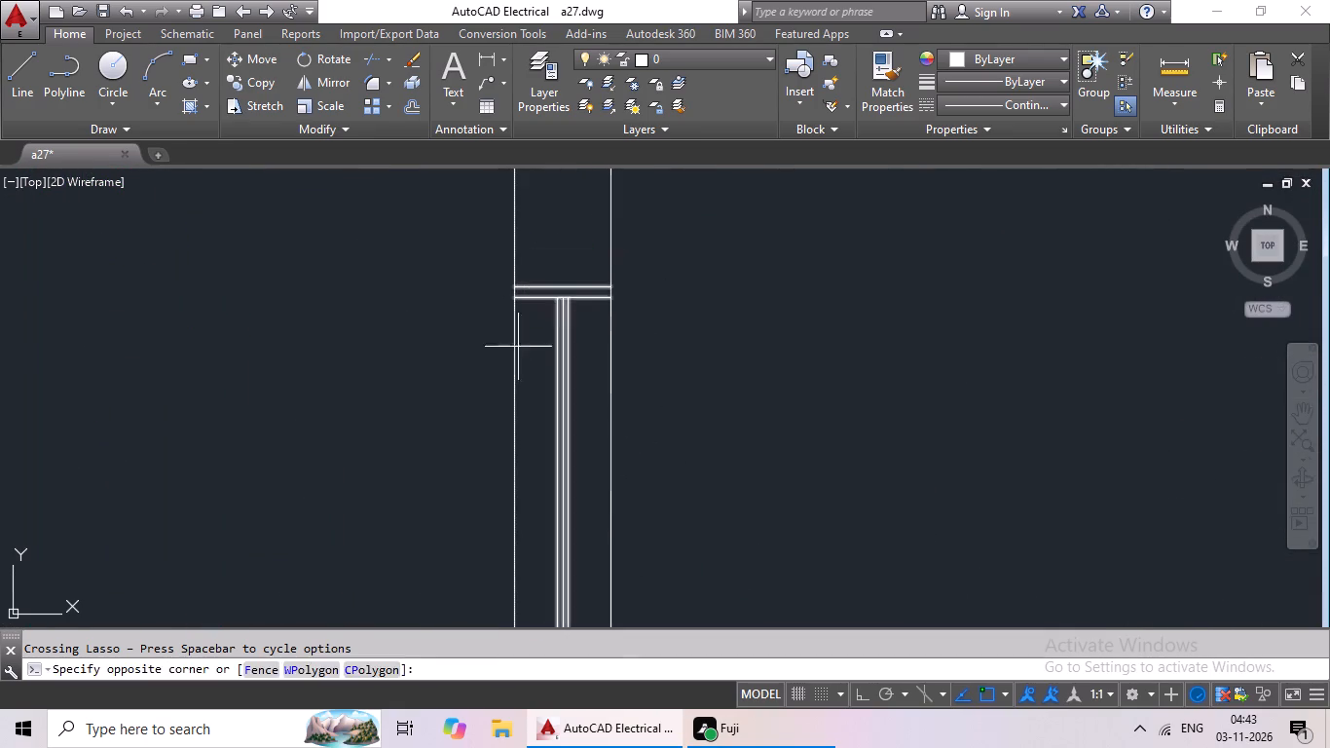
{"action": "left_click_drag", "start_coordinate": [517, 351], "coordinate": [611, 486]}
{"action": "middle_click_drag", "start_coordinate": [739, 484], "coordinate": [764, 140]}
{"action": "left_click_drag", "start_coordinate": [623, 293], "coordinate": [530, 440]}
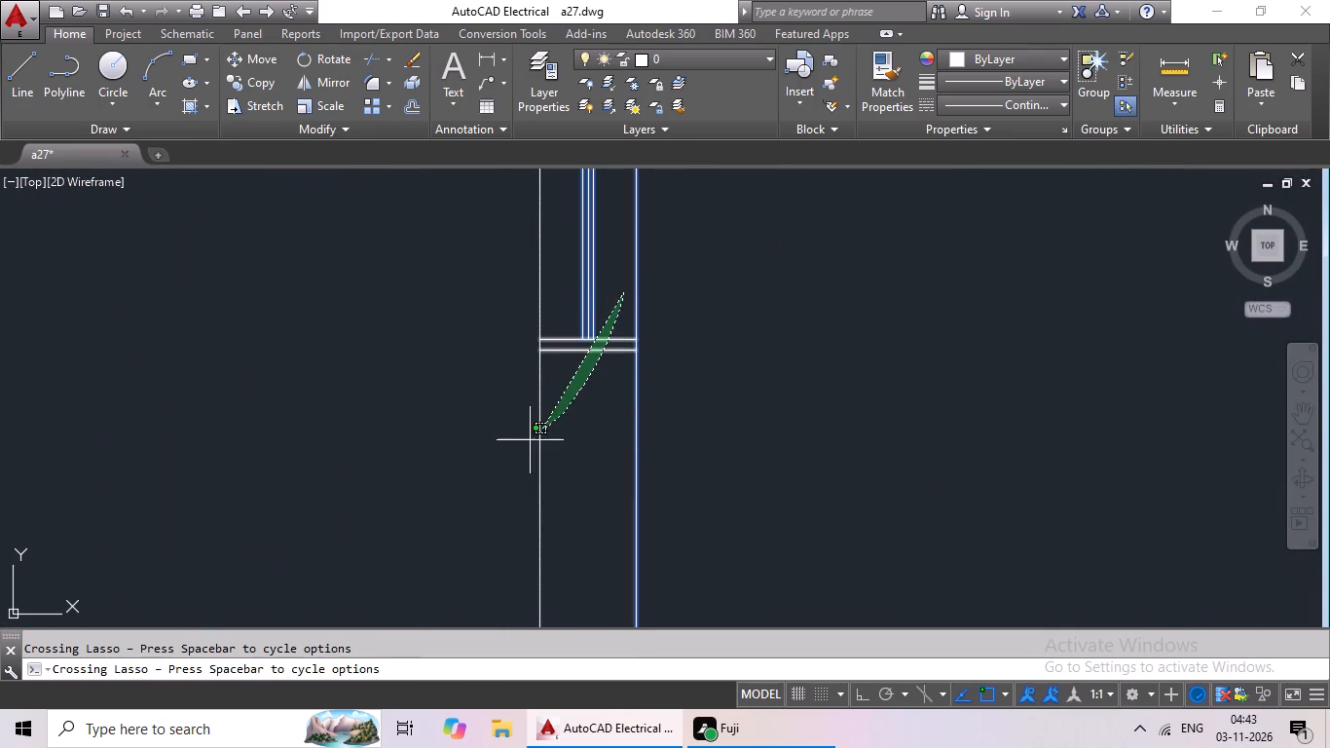
{"action": "left_click_drag", "start_coordinate": [530, 440], "coordinate": [519, 393]}
Set the colour of the selected window symbols in the unfinished floor plan to Cyan.
{"action": "scroll", "coordinate": [734, 353], "scroll_direction": "down", "scroll_amount": 7}
{"action": "middle_click_drag", "start_coordinate": [882, 378], "coordinate": [722, 373]}
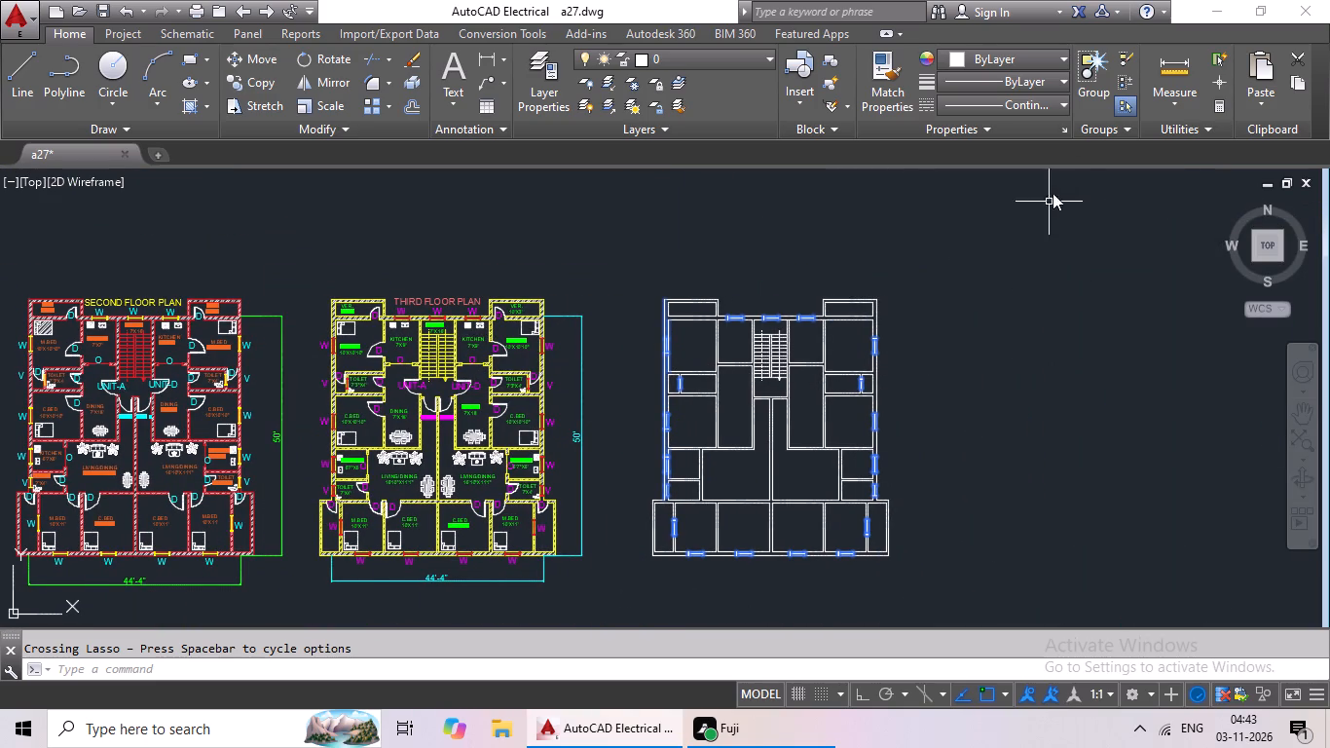
{"action": "left_click", "coordinate": [1068, 55]}
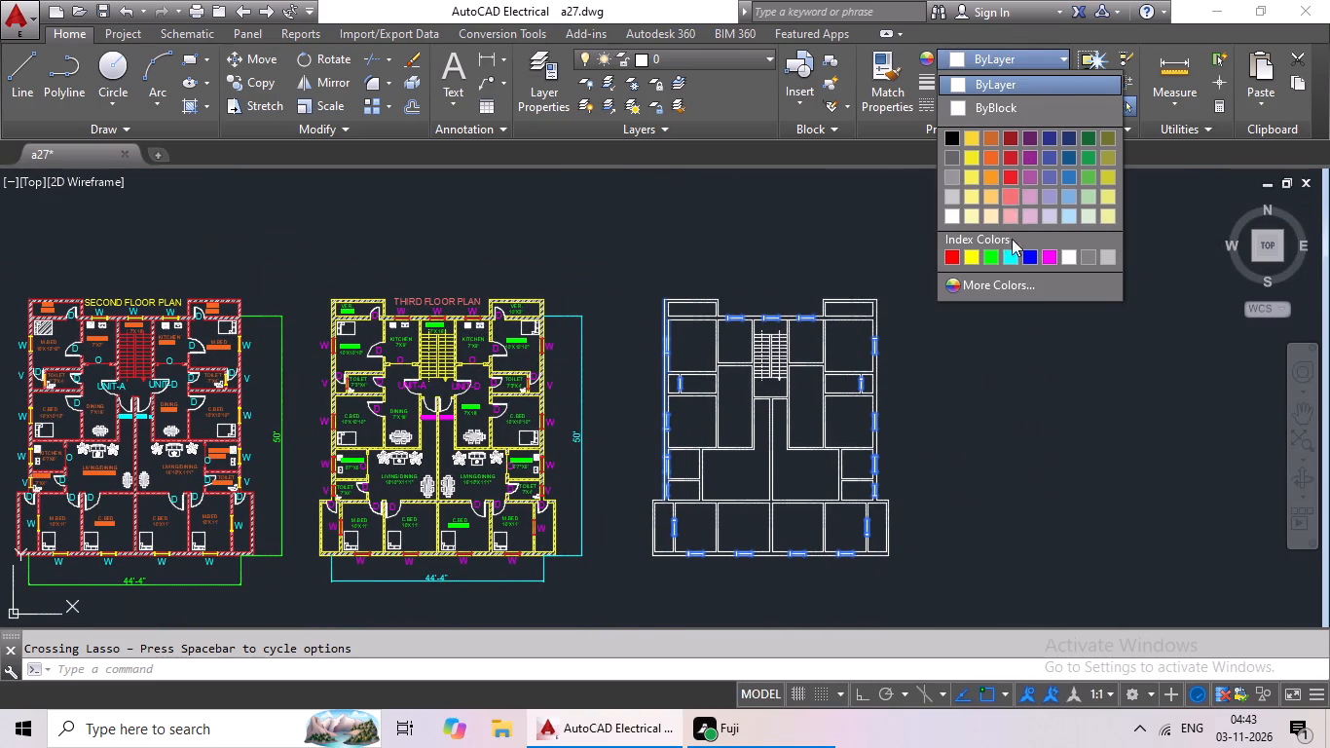
{"action": "left_click", "coordinate": [1004, 258]}
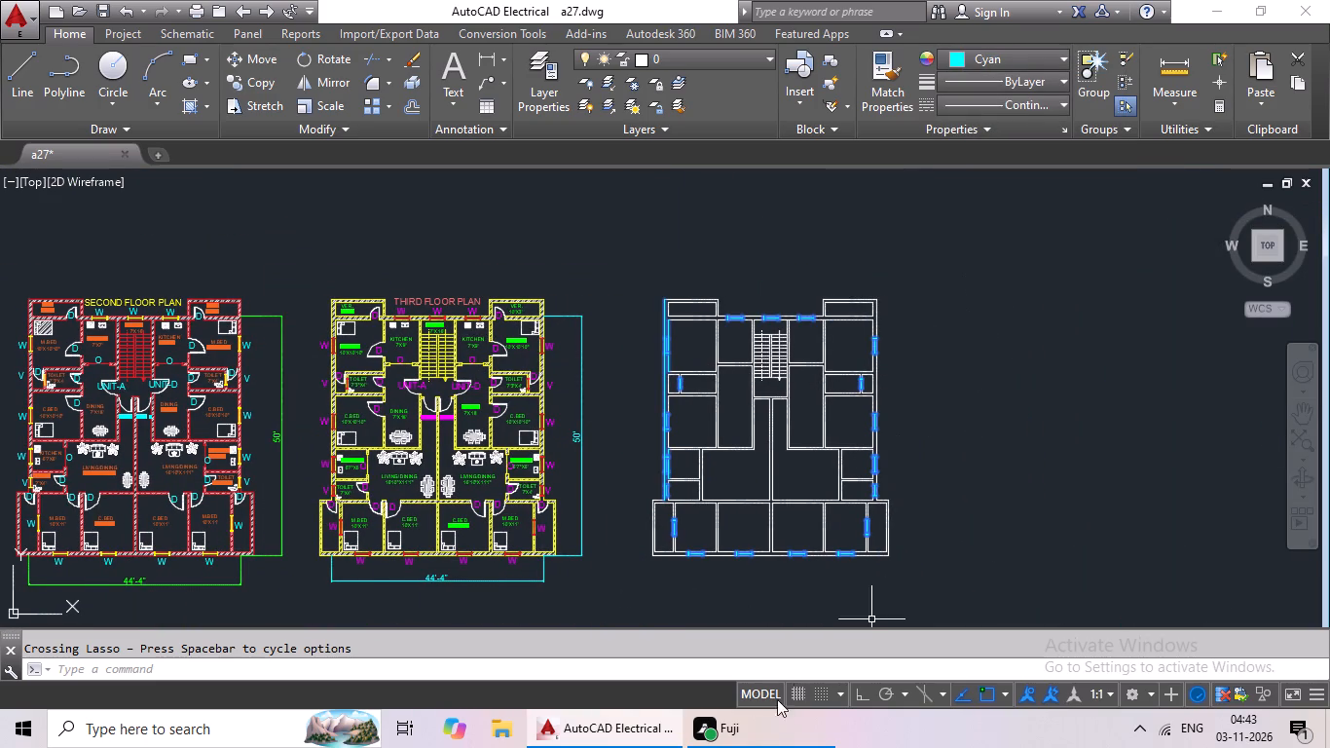
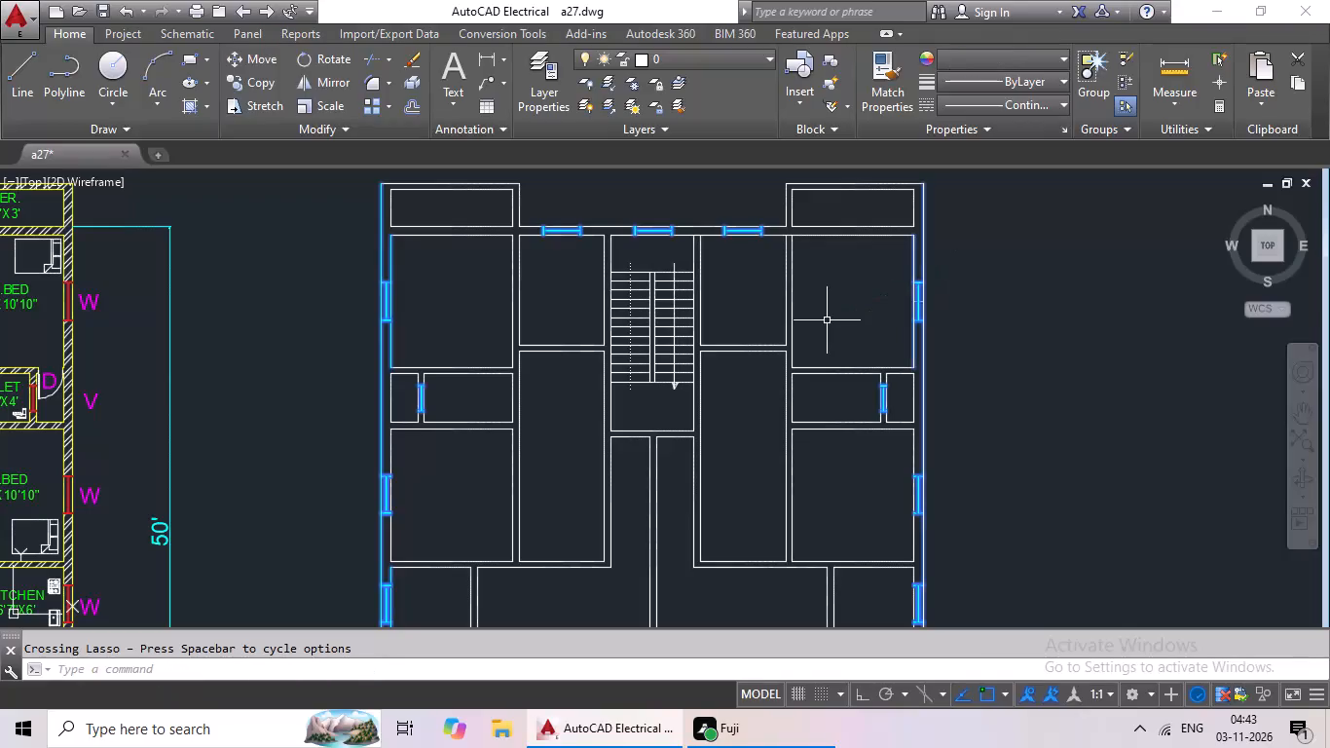
Deselect the recoloured window symbols in the unfinished floor plan.
{"action": "key", "text": "Escape"}
{"action": "key", "text": "Escape"}
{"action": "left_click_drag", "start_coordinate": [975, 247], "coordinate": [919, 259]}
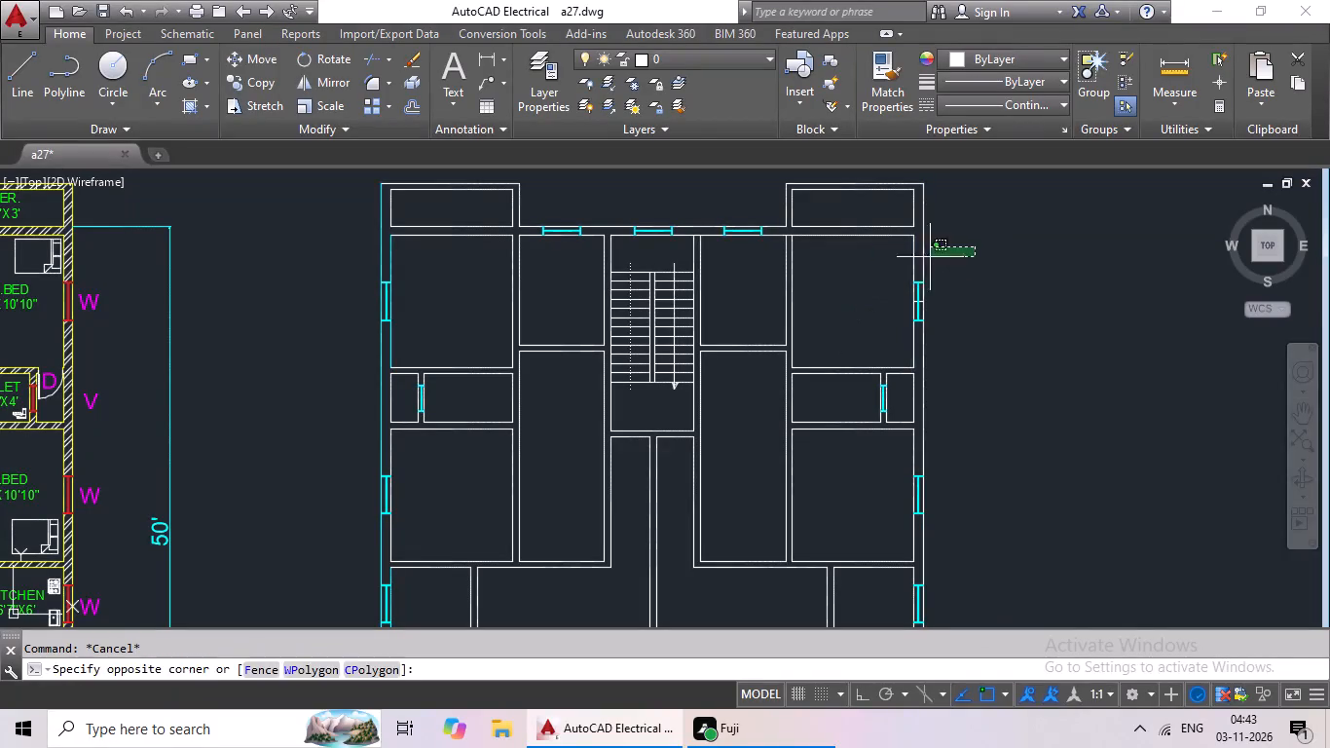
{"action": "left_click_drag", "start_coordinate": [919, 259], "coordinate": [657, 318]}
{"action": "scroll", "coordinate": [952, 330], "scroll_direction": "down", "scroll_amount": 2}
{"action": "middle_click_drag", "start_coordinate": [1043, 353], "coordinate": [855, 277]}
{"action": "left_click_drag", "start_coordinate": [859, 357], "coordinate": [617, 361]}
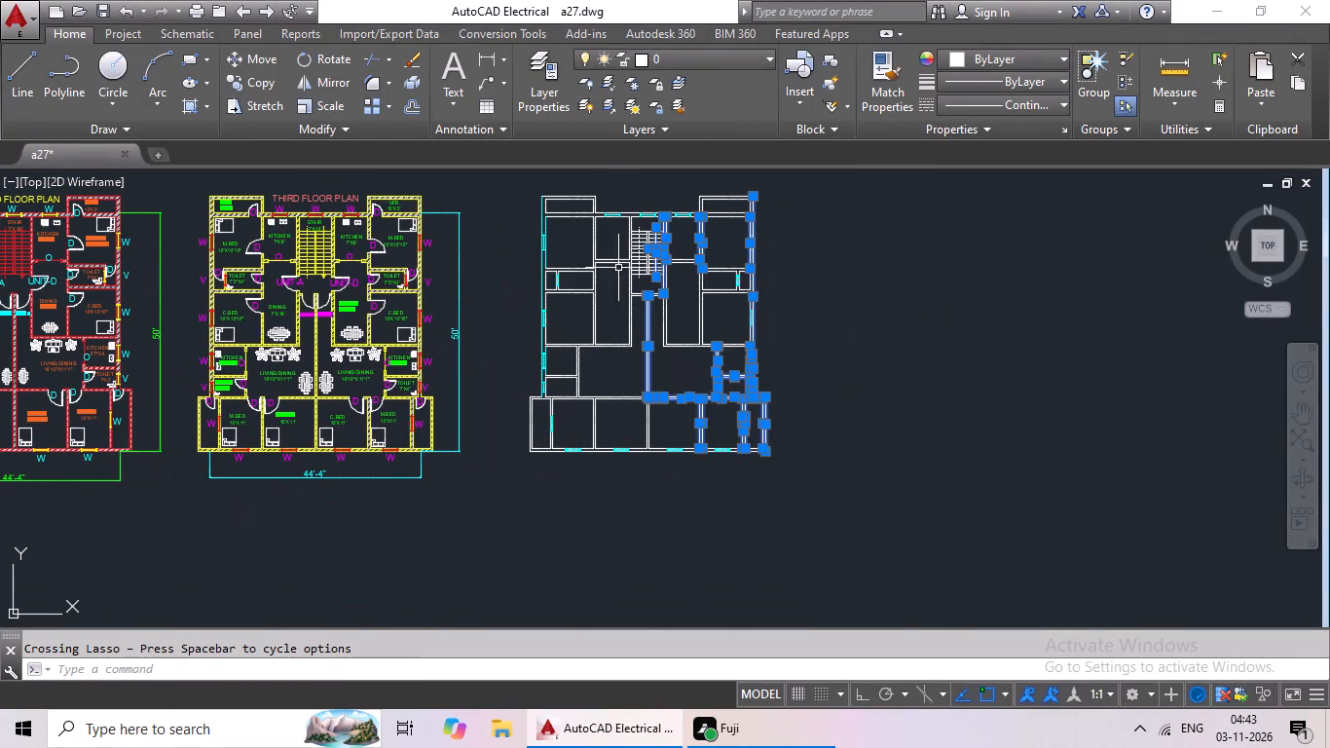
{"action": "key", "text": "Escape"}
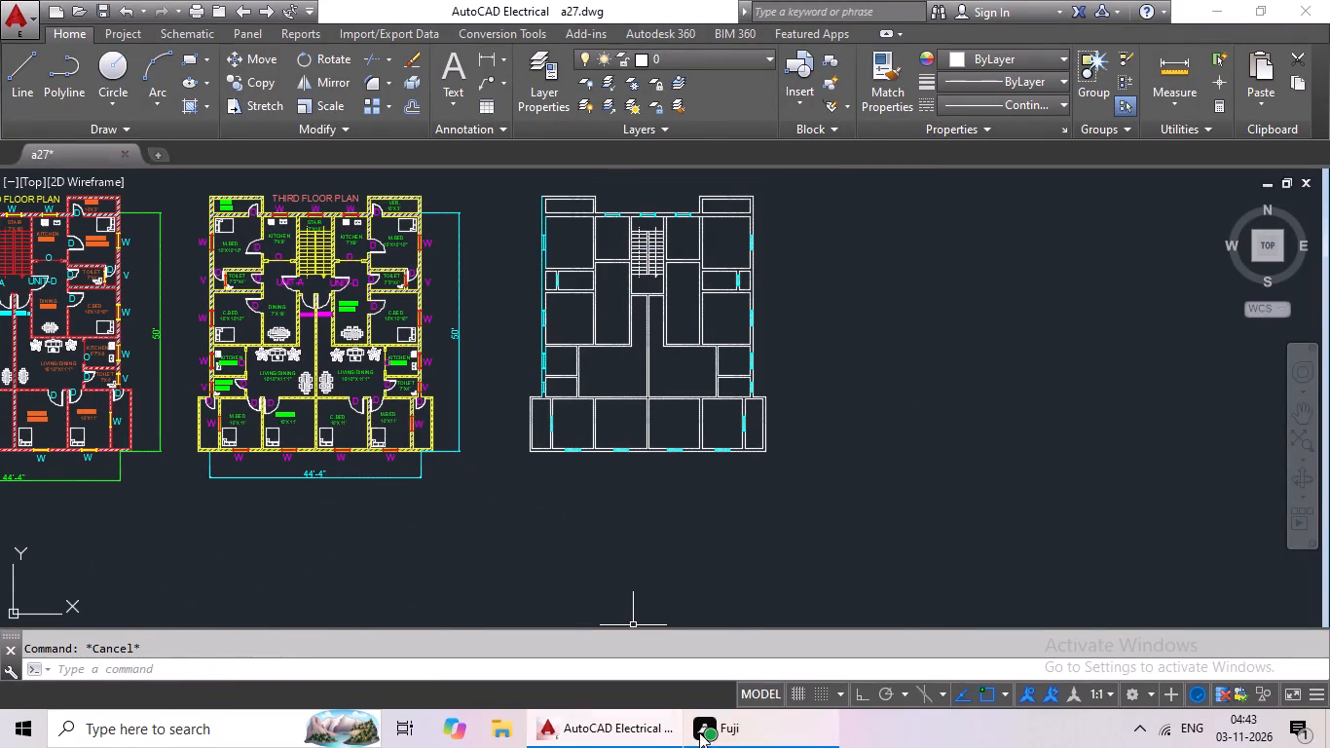
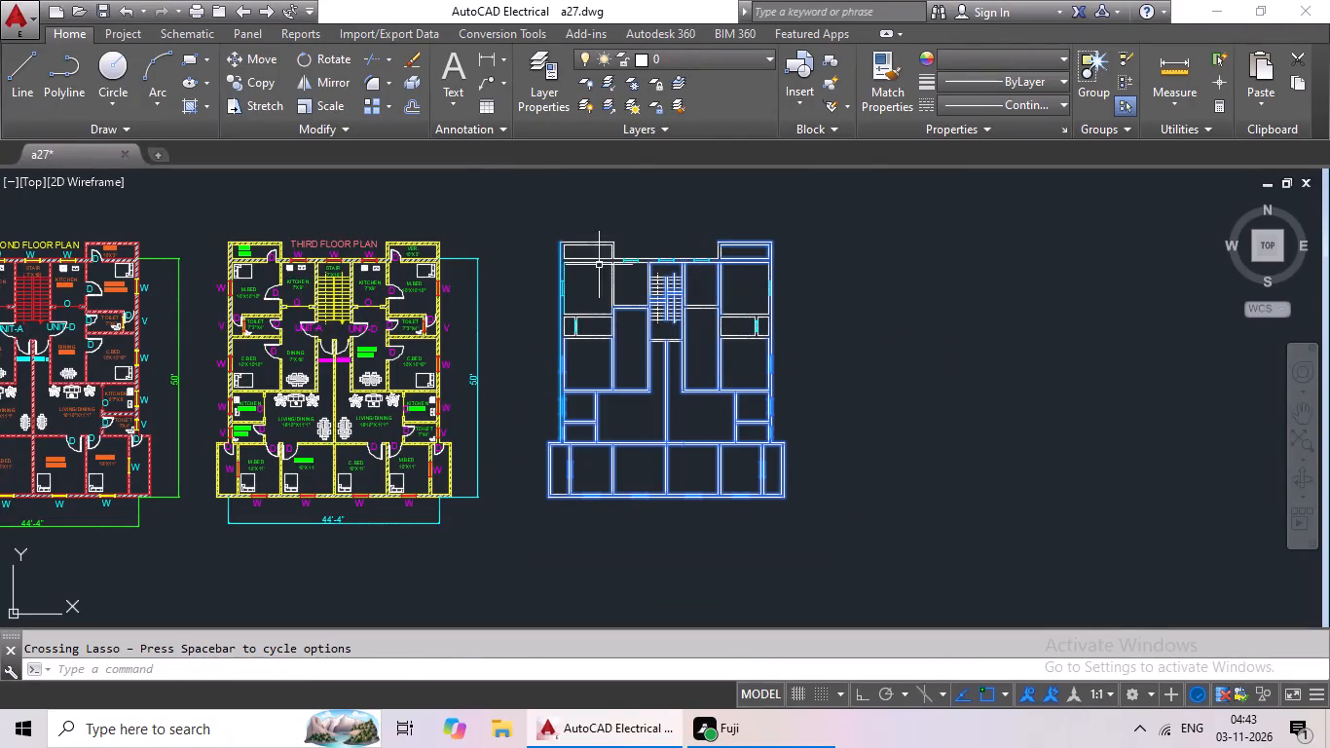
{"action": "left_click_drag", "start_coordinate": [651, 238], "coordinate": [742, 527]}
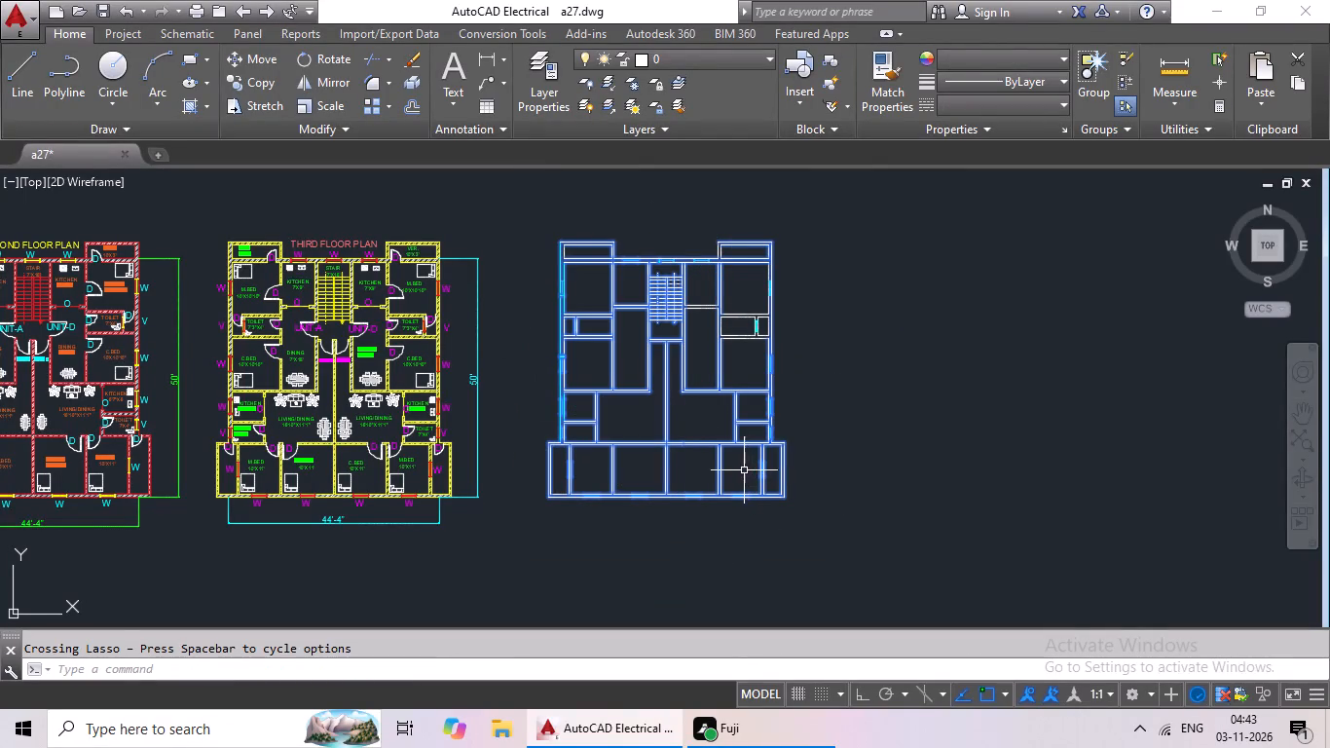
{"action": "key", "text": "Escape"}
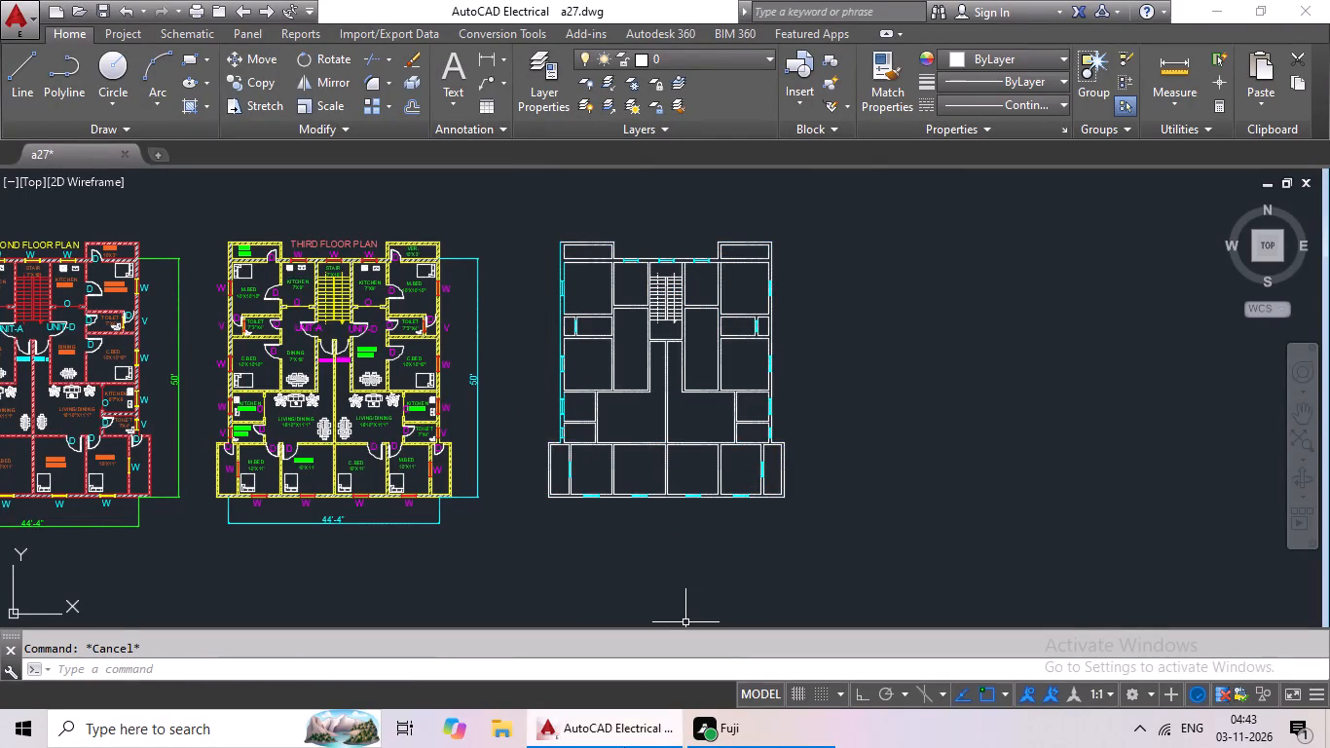
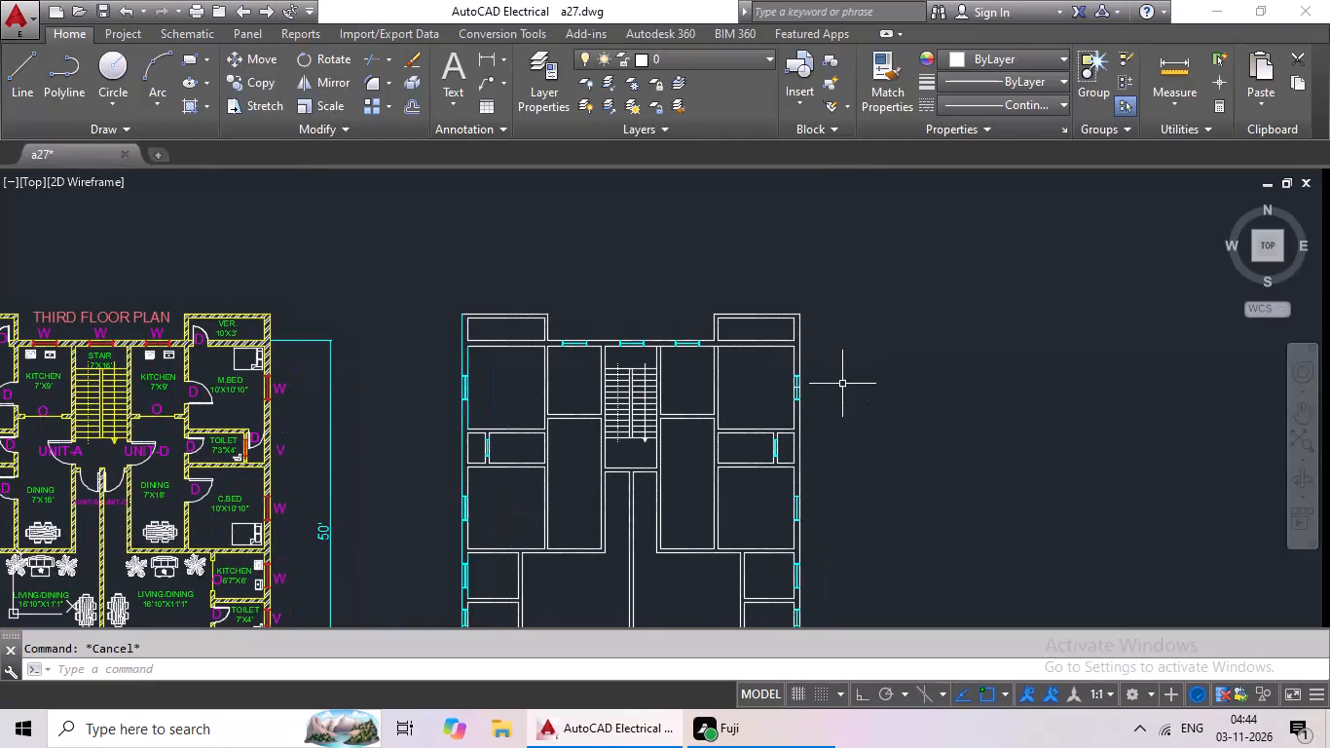
Select the wall and stair lines throughout the unfinished floor plan, excluding the cyan window symbols, and change their colour to 122,175,223.
{"action": "key", "text": "Escape"}
{"action": "key", "text": "Escape"}
{"action": "key", "text": "Escape"}
{"action": "scroll", "coordinate": [466, 383], "scroll_direction": "up", "scroll_amount": 2}
{"action": "left_click_drag", "start_coordinate": [545, 310], "coordinate": [418, 336]}
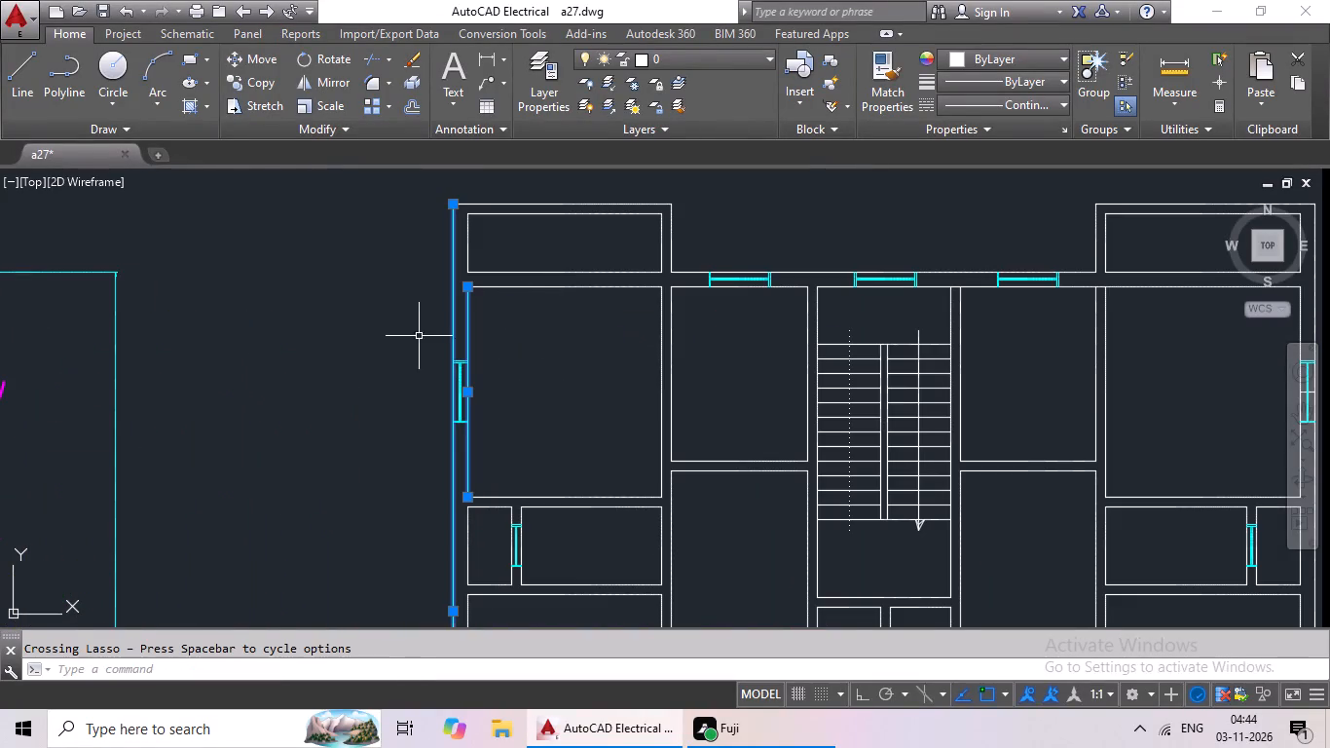
{"action": "middle_click_drag", "start_coordinate": [559, 366], "coordinate": [540, 315]}
{"action": "scroll", "coordinate": [571, 331], "scroll_direction": "down", "scroll_amount": 2}
{"action": "middle_click_drag", "start_coordinate": [605, 391], "coordinate": [572, 274]}
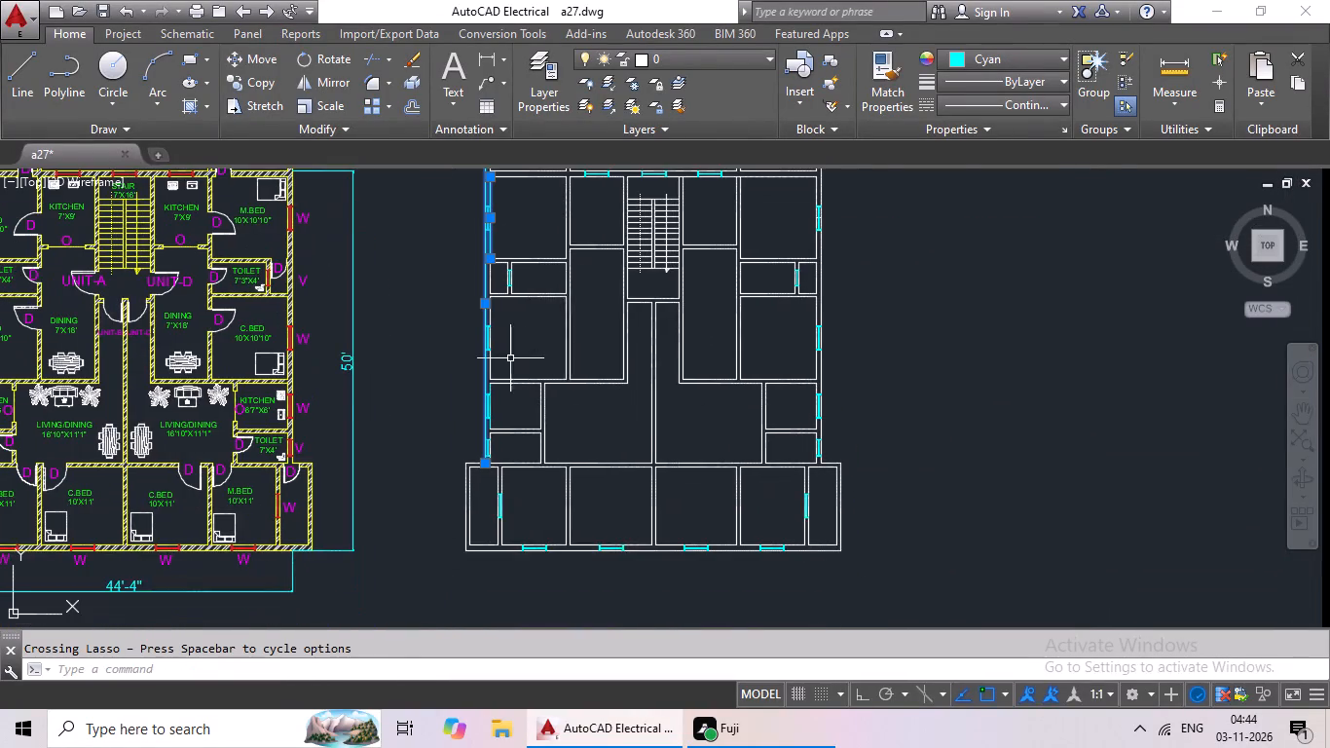
{"action": "scroll", "coordinate": [495, 360], "scroll_direction": "up", "scroll_amount": 3}
{"action": "left_click_drag", "start_coordinate": [501, 366], "coordinate": [407, 400]}
{"action": "scroll", "coordinate": [608, 421], "scroll_direction": "down", "scroll_amount": 1}
{"action": "left_click", "coordinate": [444, 408]}
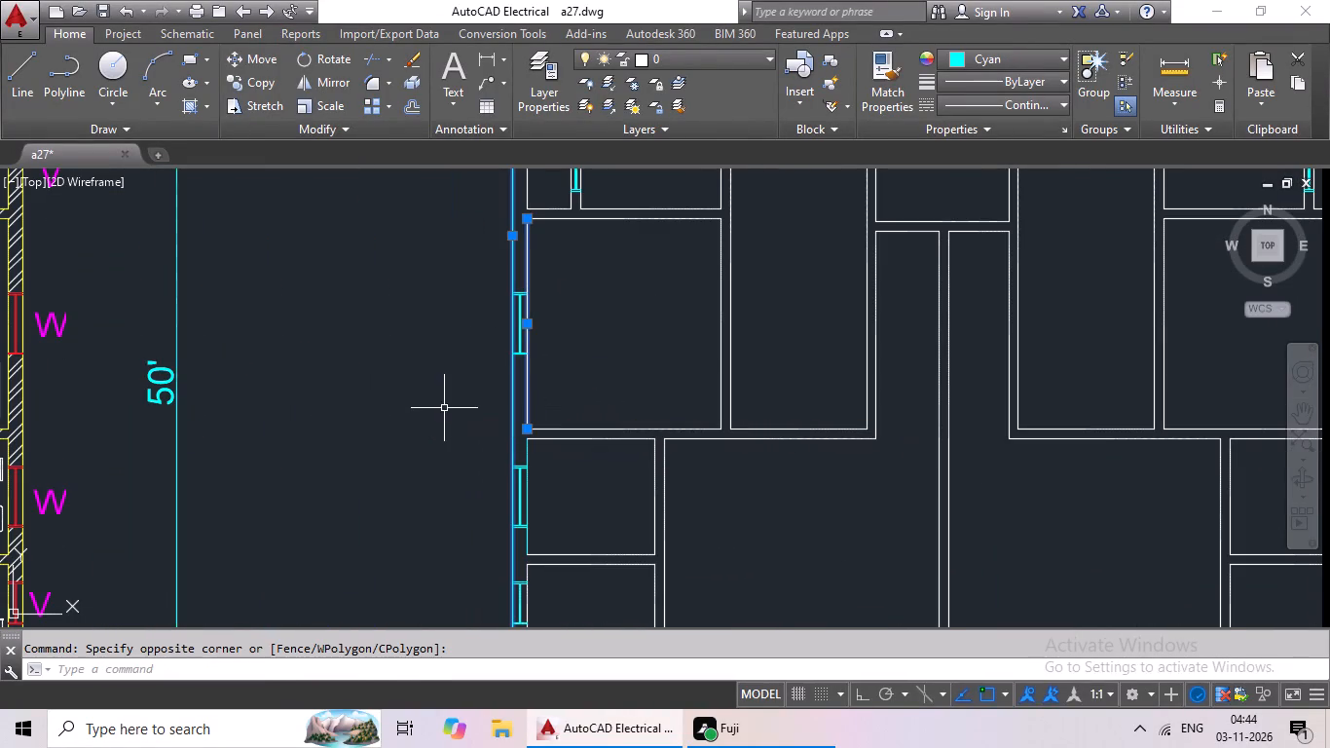
{"action": "middle_click_drag", "start_coordinate": [594, 407], "coordinate": [487, 590]}
{"action": "middle_click_drag", "start_coordinate": [526, 417], "coordinate": [477, 655]}
{"action": "left_click_drag", "start_coordinate": [607, 216], "coordinate": [489, 449]}
{"action": "middle_click_drag", "start_coordinate": [528, 490], "coordinate": [462, 232]}
{"action": "left_click_drag", "start_coordinate": [557, 203], "coordinate": [388, 249]}
{"action": "left_click_drag", "start_coordinate": [425, 230], "coordinate": [568, 514]}
{"action": "middle_click_drag", "start_coordinate": [592, 498], "coordinate": [471, 375]}
{"action": "left_click_drag", "start_coordinate": [728, 313], "coordinate": [712, 352]}
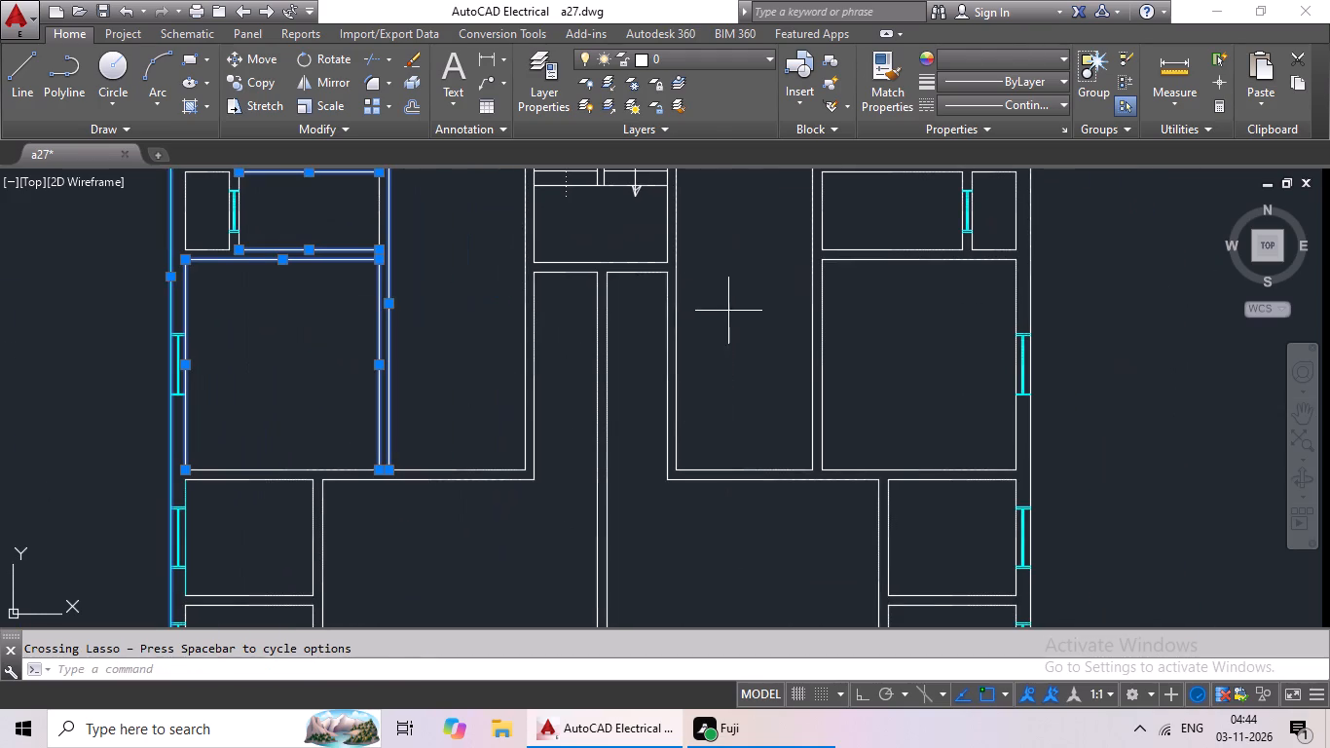
{"action": "left_click_drag", "start_coordinate": [712, 352], "coordinate": [274, 370]}
{"action": "middle_click_drag", "start_coordinate": [509, 495], "coordinate": [452, 298]}
{"action": "left_click_drag", "start_coordinate": [636, 444], "coordinate": [586, 525]}
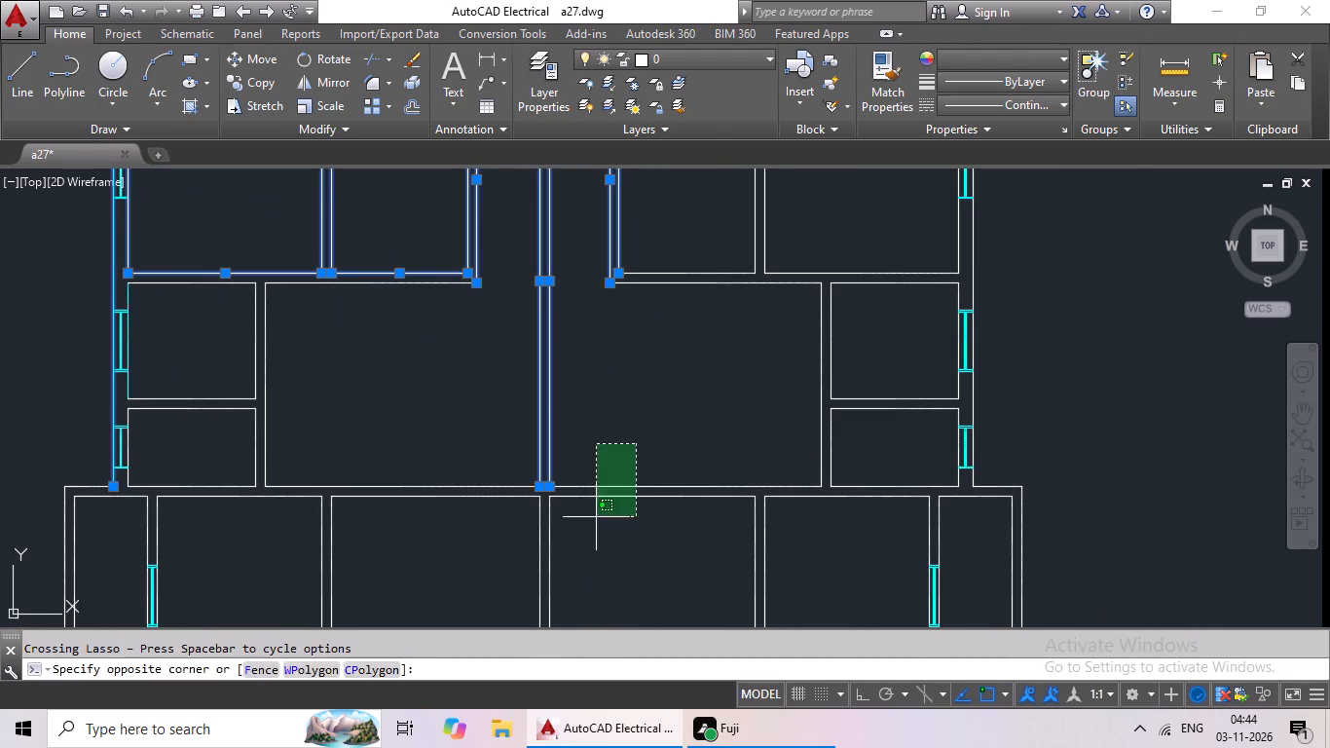
{"action": "left_click_drag", "start_coordinate": [586, 525], "coordinate": [359, 457]}
{"action": "middle_click_drag", "start_coordinate": [490, 448], "coordinate": [761, 440]}
{"action": "left_click_drag", "start_coordinate": [689, 323], "coordinate": [585, 587]}
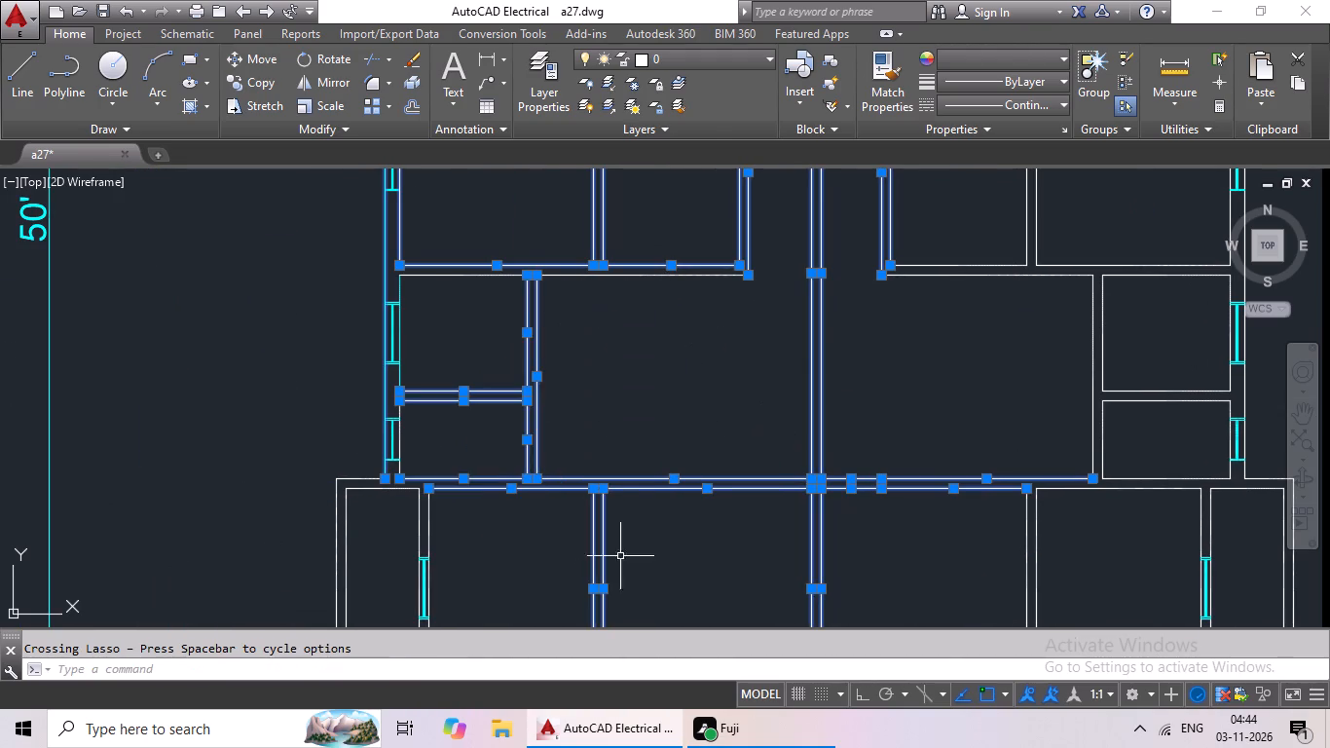
{"action": "middle_click_drag", "start_coordinate": [644, 518], "coordinate": [650, 294]}
{"action": "left_click_drag", "start_coordinate": [700, 353], "coordinate": [561, 550]}
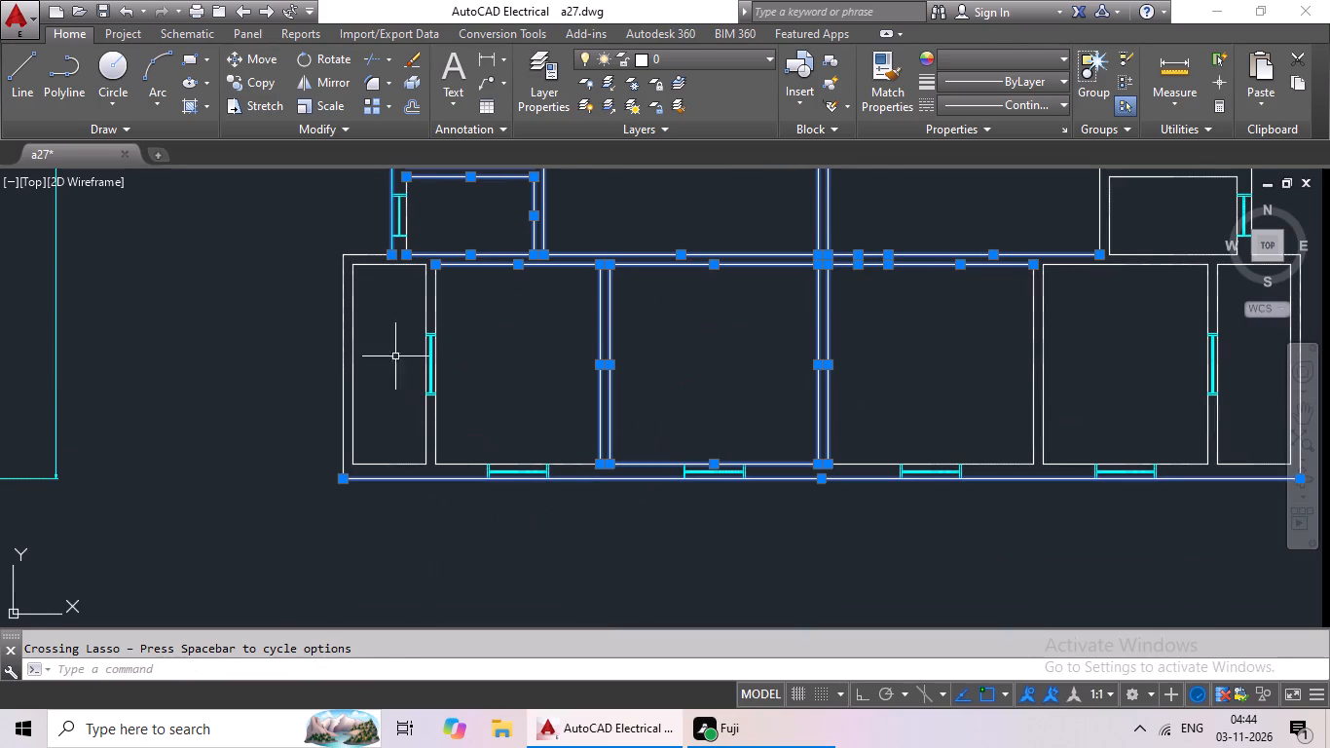
{"action": "left_click_drag", "start_coordinate": [386, 308], "coordinate": [217, 461]}
{"action": "left_click_drag", "start_coordinate": [497, 395], "coordinate": [309, 557]}
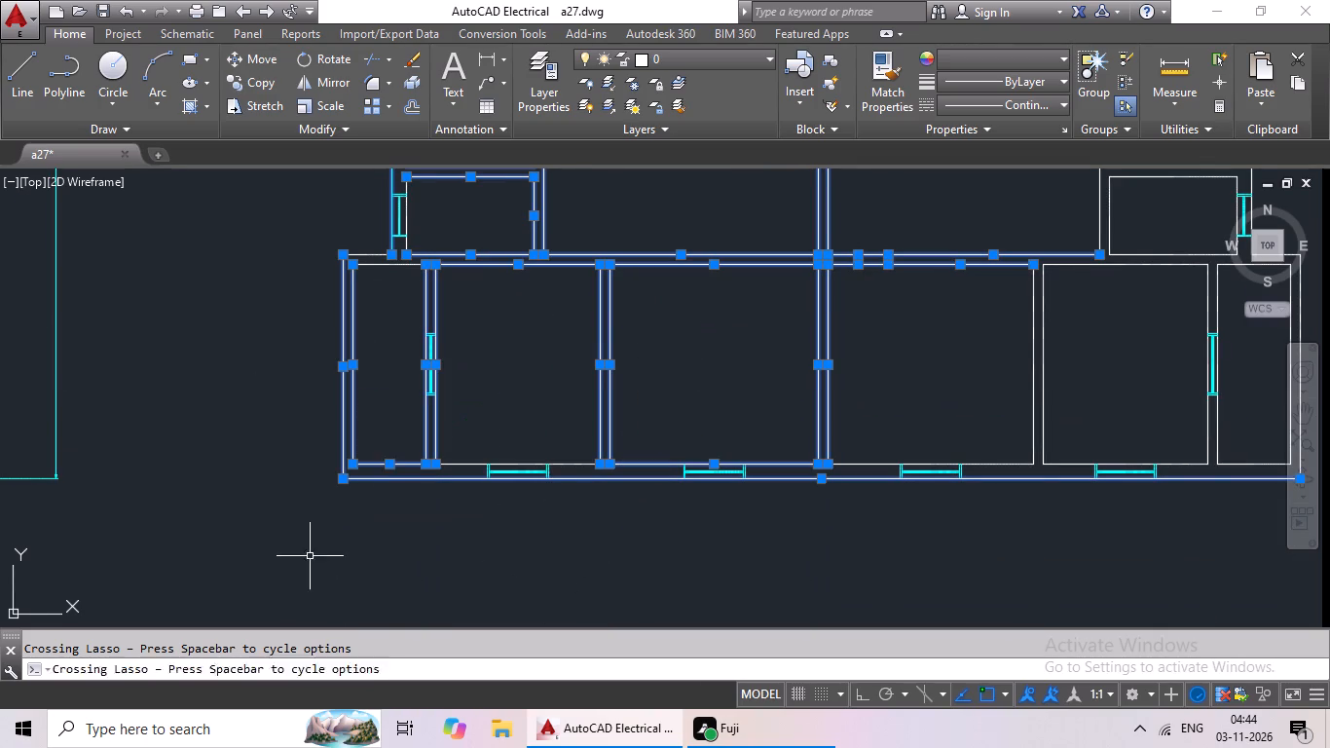
{"action": "middle_click_drag", "start_coordinate": [414, 428], "coordinate": [377, 619]}
{"action": "scroll", "coordinate": [348, 448], "scroll_direction": "up", "scroll_amount": 3}
{"action": "left_click_drag", "start_coordinate": [304, 373], "coordinate": [289, 584]}
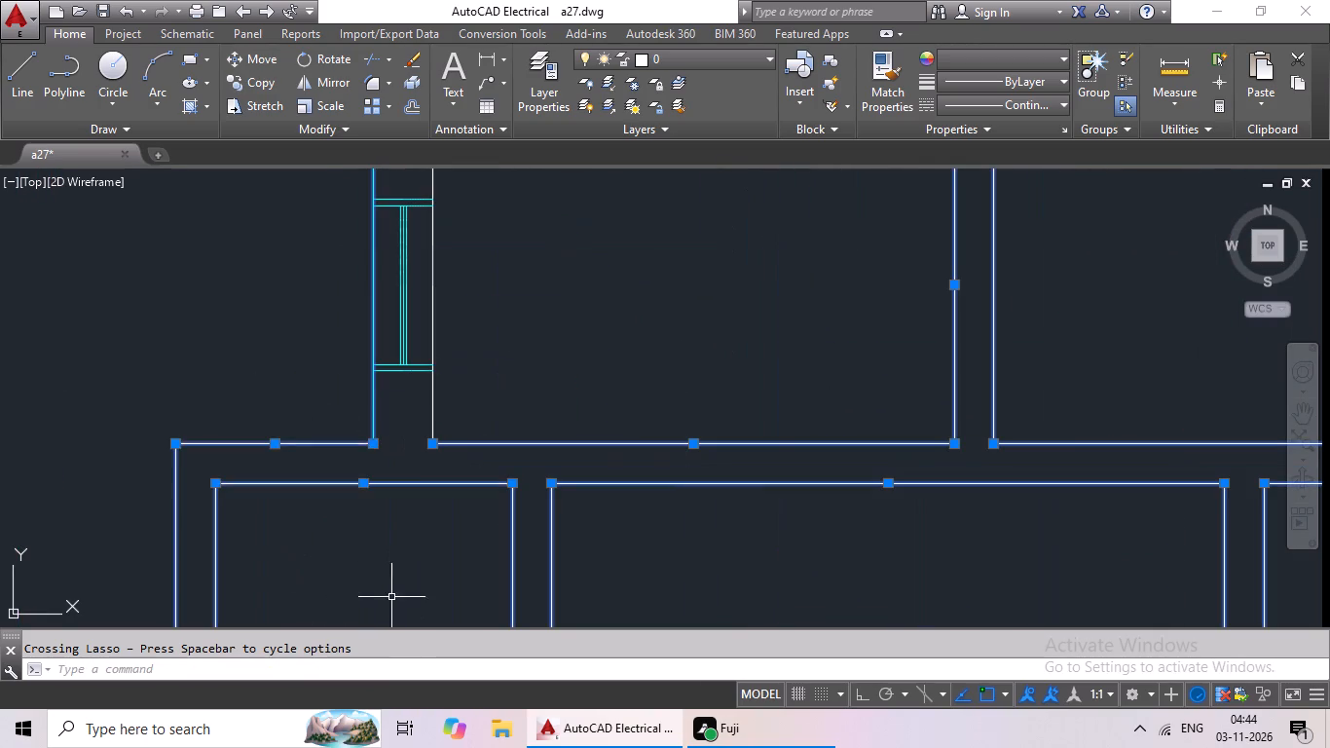
{"action": "scroll", "coordinate": [411, 577], "scroll_direction": "down", "scroll_amount": 4}
{"action": "middle_click_drag", "start_coordinate": [515, 542], "coordinate": [359, 468]}
{"action": "middle_click_drag", "start_coordinate": [577, 514], "coordinate": [546, 397]}
{"action": "scroll", "coordinate": [776, 459], "scroll_direction": "up", "scroll_amount": 2}
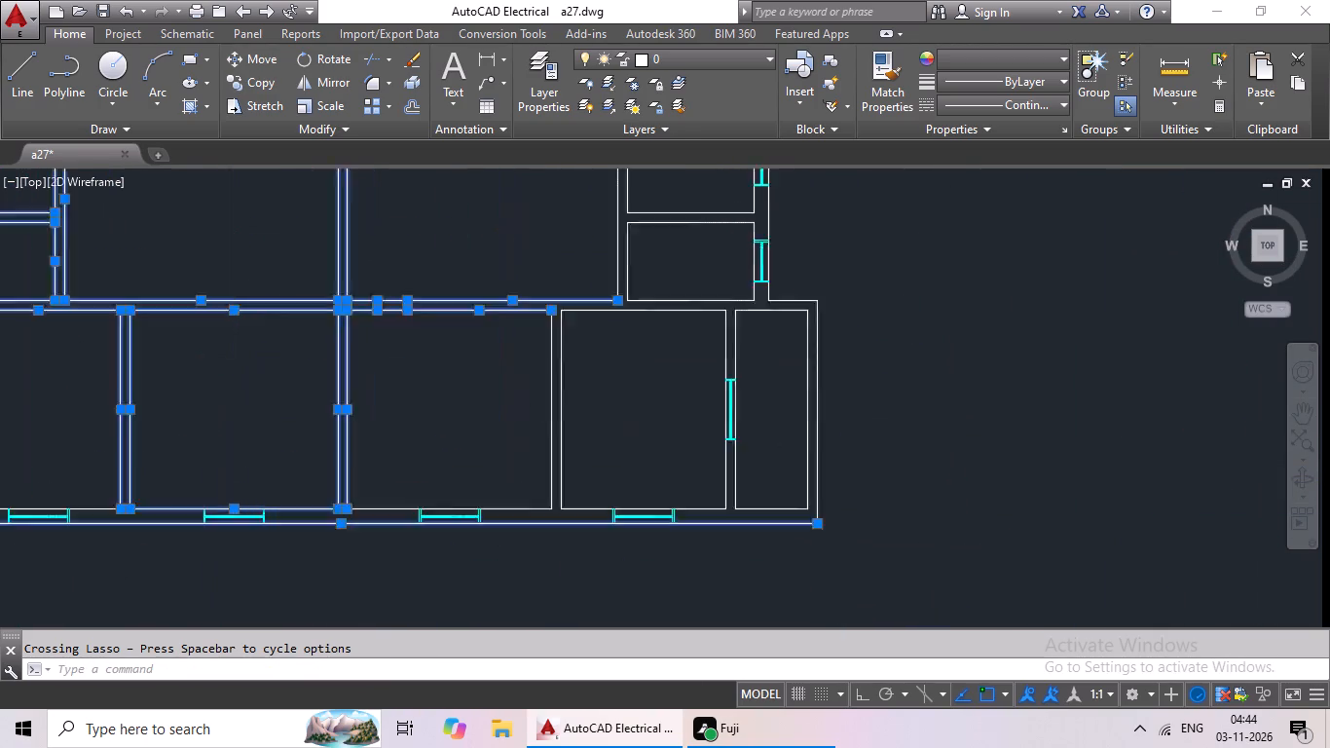
{"action": "scroll", "coordinate": [794, 462], "scroll_direction": "up", "scroll_amount": 1}
{"action": "left_click_drag", "start_coordinate": [953, 462], "coordinate": [504, 483]}
{"action": "middle_click_drag", "start_coordinate": [648, 520], "coordinate": [669, 440]}
{"action": "left_click_drag", "start_coordinate": [762, 430], "coordinate": [637, 578]}
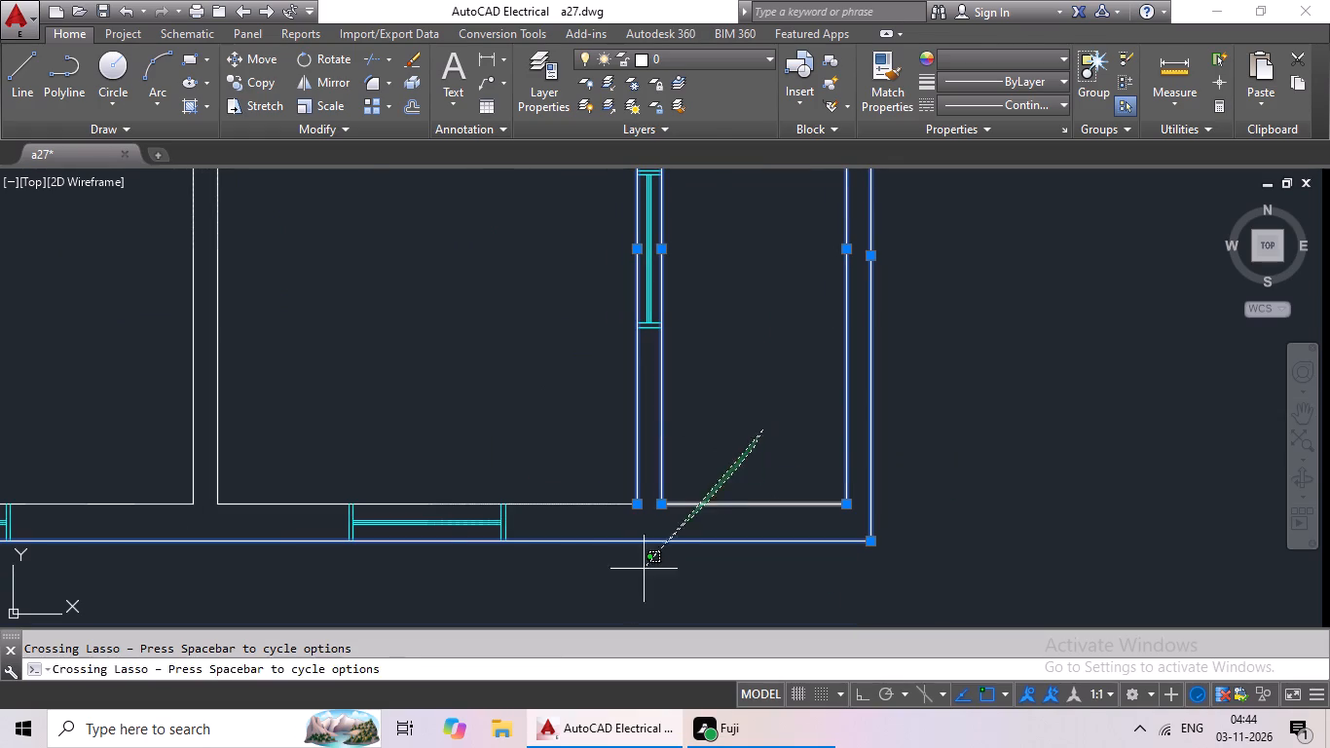
{"action": "left_click_drag", "start_coordinate": [637, 578], "coordinate": [631, 589]}
{"action": "left_click_drag", "start_coordinate": [281, 422], "coordinate": [160, 439]}
{"action": "middle_click_drag", "start_coordinate": [315, 427], "coordinate": [365, 710]}
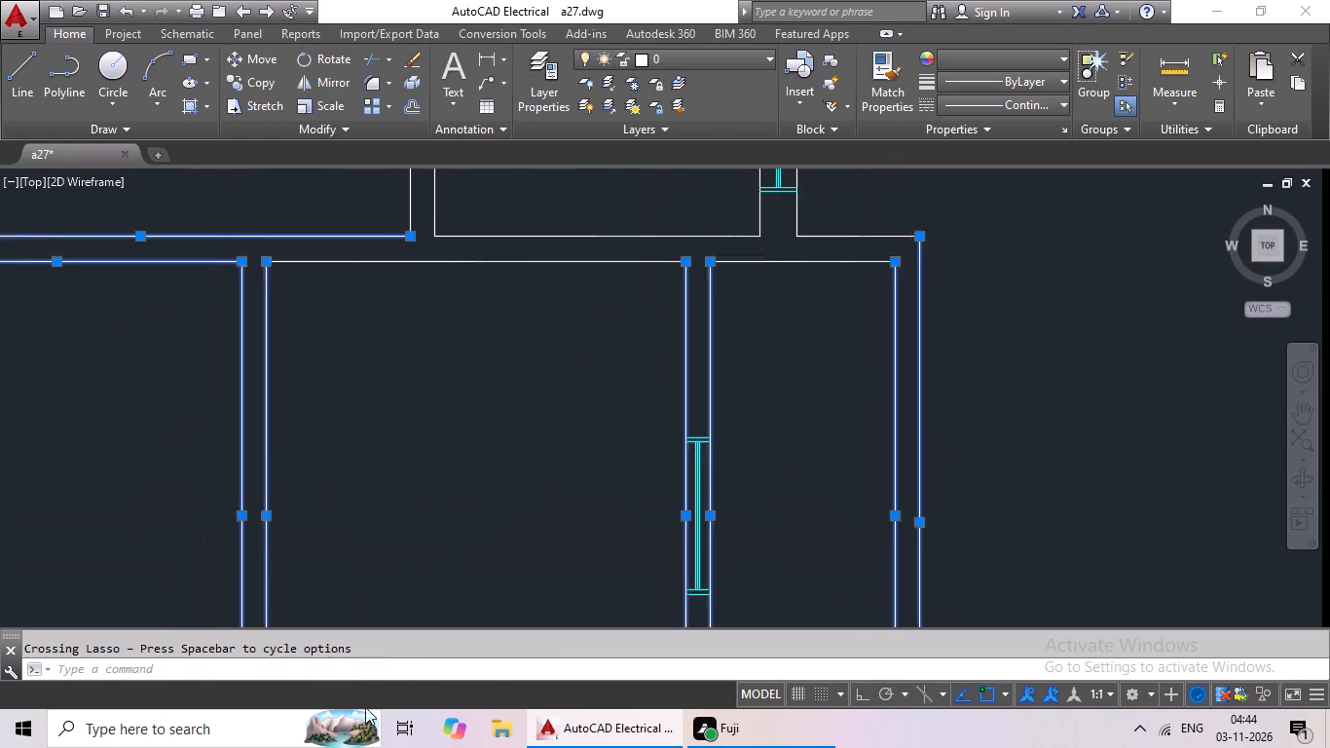
{"action": "scroll", "coordinate": [428, 554], "scroll_direction": "down", "scroll_amount": 2}
{"action": "middle_click_drag", "start_coordinate": [429, 553], "coordinate": [415, 592]}
{"action": "scroll", "coordinate": [445, 476], "scroll_direction": "up", "scroll_amount": 4}
{"action": "left_click_drag", "start_coordinate": [501, 457], "coordinate": [353, 685]}
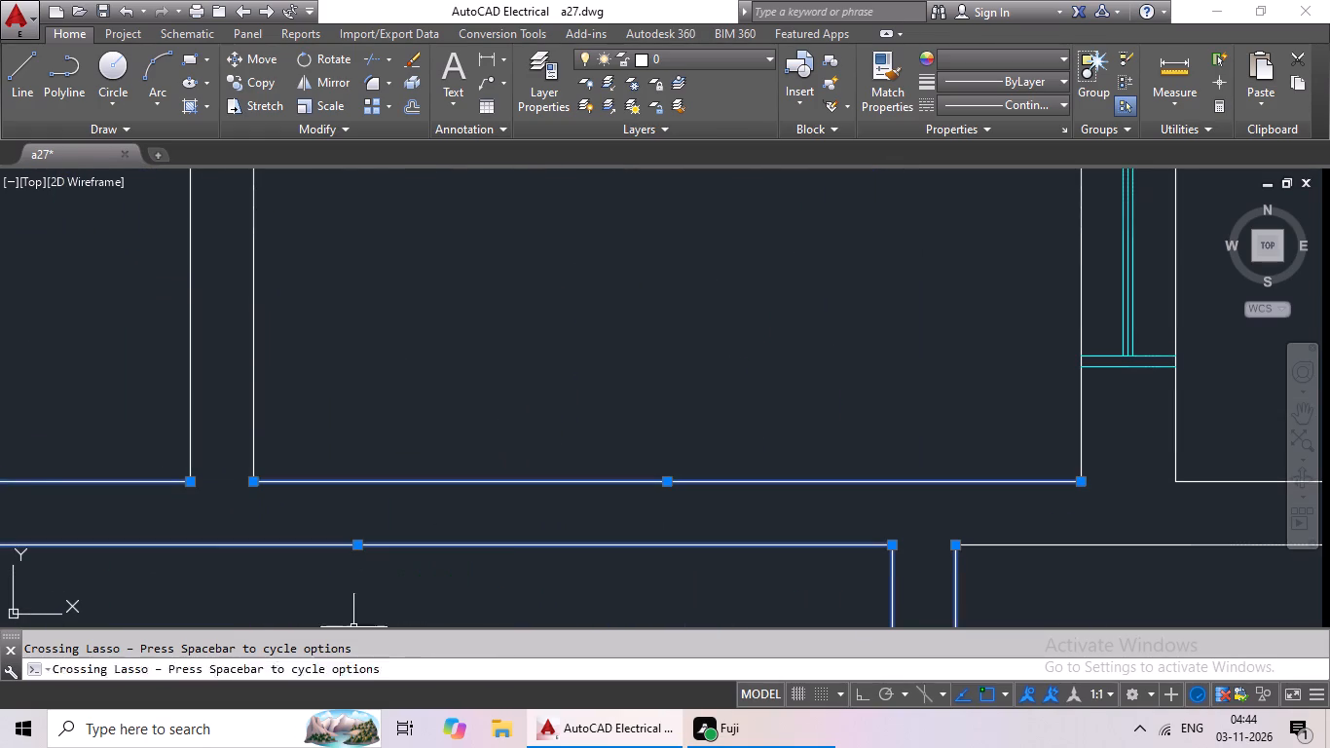
{"action": "scroll", "coordinate": [523, 573], "scroll_direction": "down", "scroll_amount": 3}
{"action": "scroll", "coordinate": [725, 552], "scroll_direction": "up", "scroll_amount": 3}
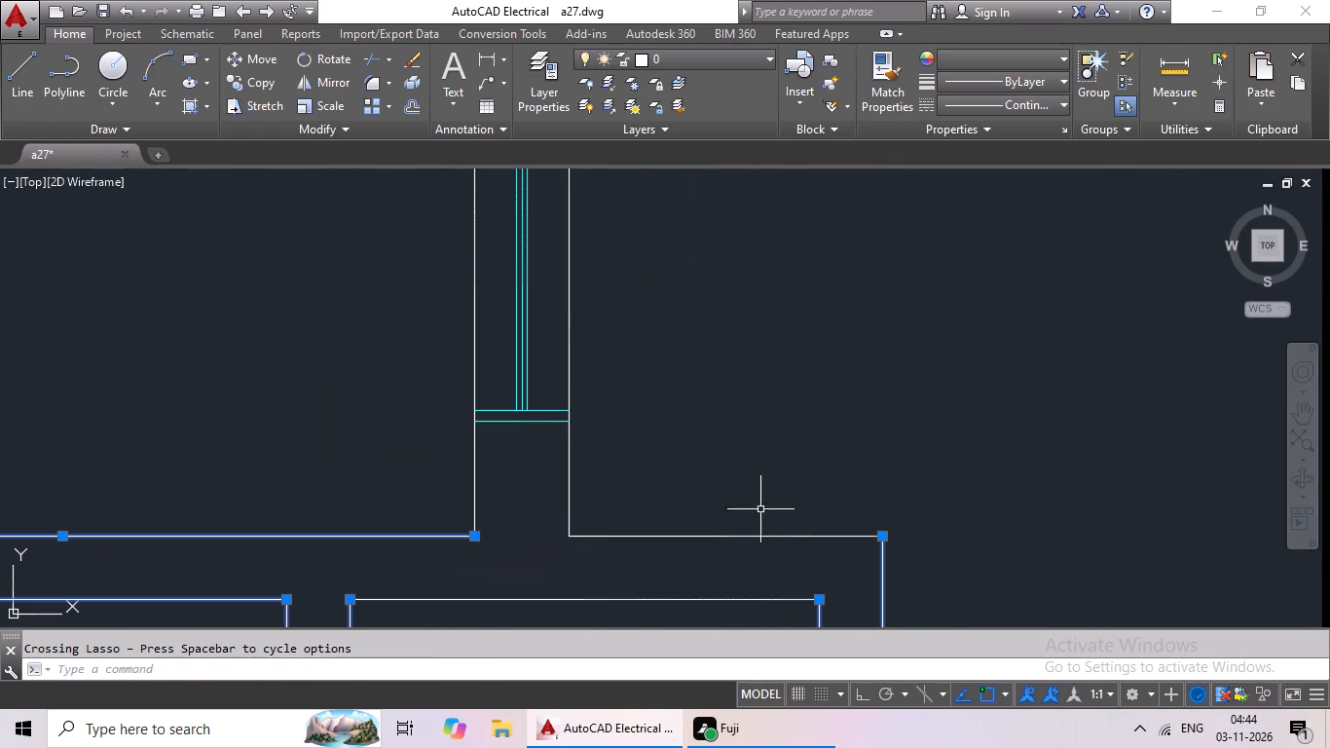
{"action": "left_click_drag", "start_coordinate": [762, 504], "coordinate": [624, 643]}
{"action": "left_click_drag", "start_coordinate": [671, 503], "coordinate": [389, 505]}
{"action": "scroll", "coordinate": [476, 525], "scroll_direction": "down", "scroll_amount": 3}
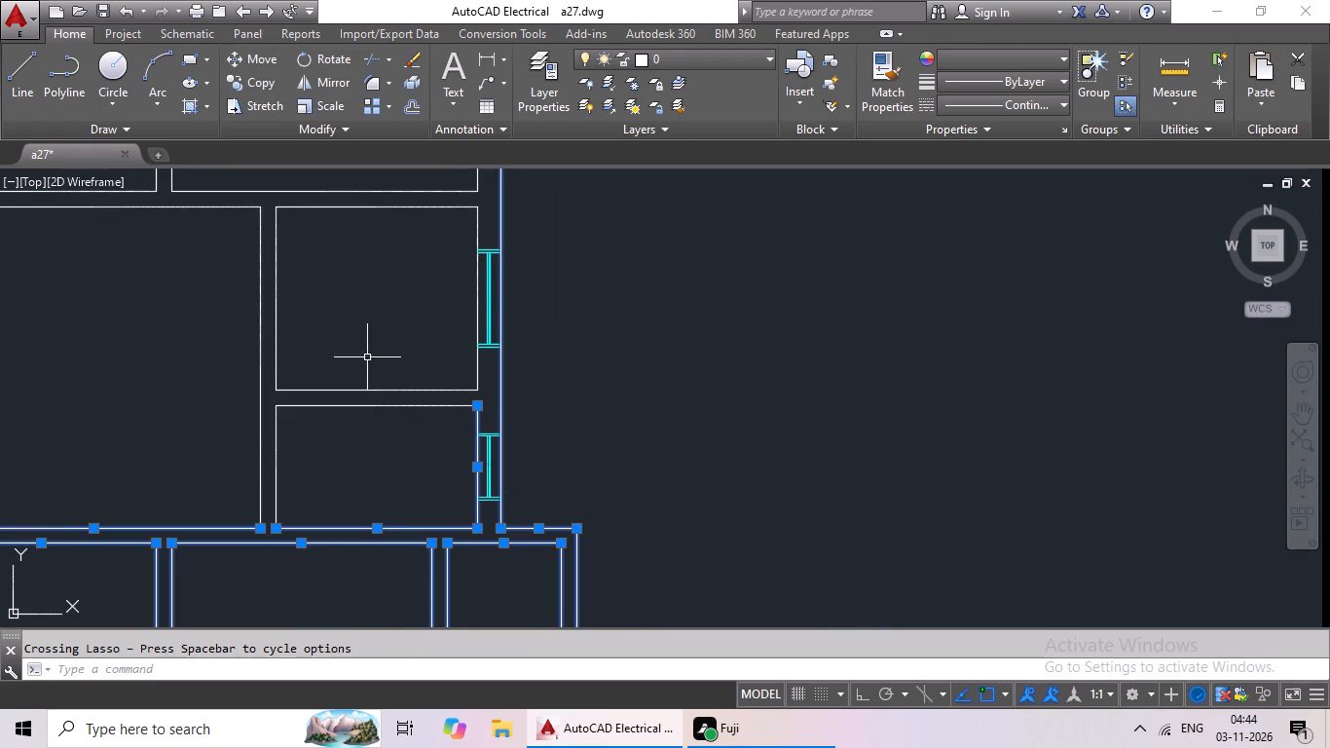
{"action": "left_click_drag", "start_coordinate": [389, 341], "coordinate": [151, 428]}
{"action": "middle_click_drag", "start_coordinate": [302, 442], "coordinate": [592, 643]}
{"action": "left_click_drag", "start_coordinate": [608, 374], "coordinate": [201, 369]}
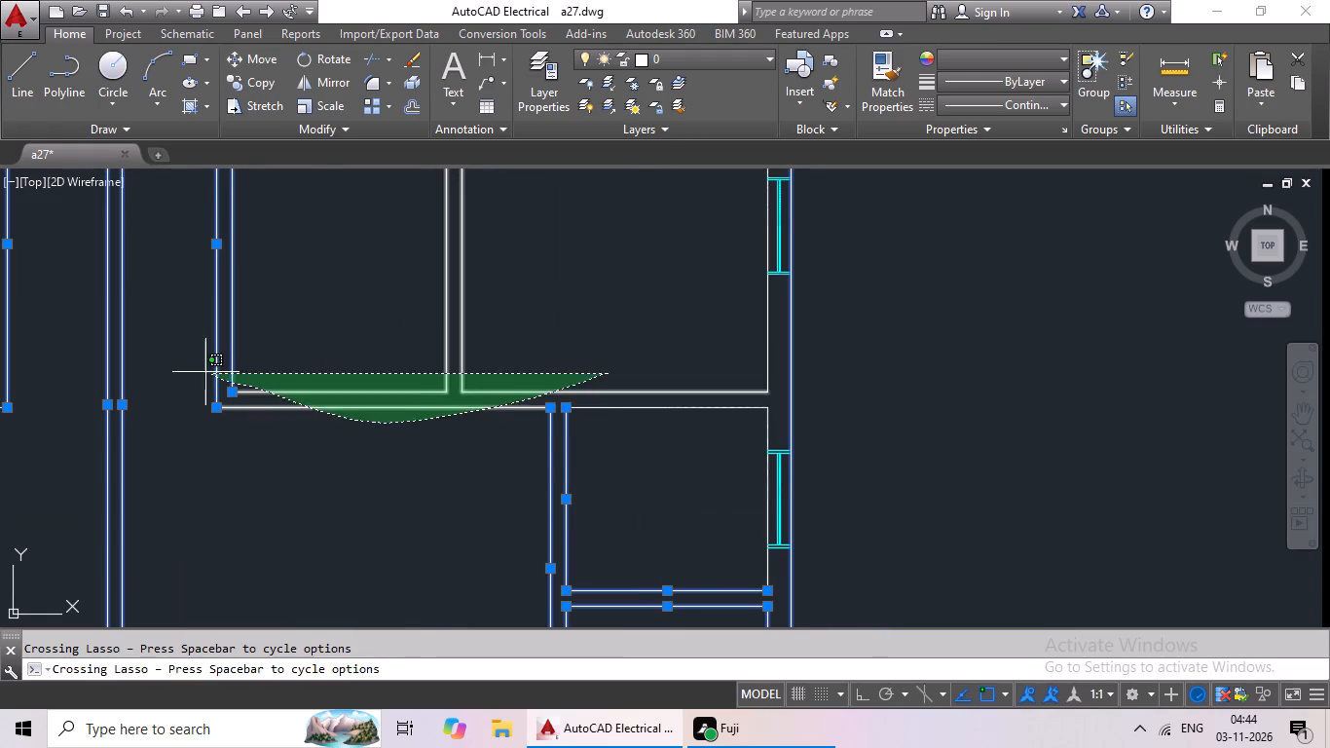
{"action": "left_click_drag", "start_coordinate": [201, 369], "coordinate": [164, 345]}
{"action": "middle_click_drag", "start_coordinate": [340, 394], "coordinate": [357, 677]}
{"action": "middle_click_drag", "start_coordinate": [927, 616], "coordinate": [849, 355]}
{"action": "left_click_drag", "start_coordinate": [874, 343], "coordinate": [867, 352]}
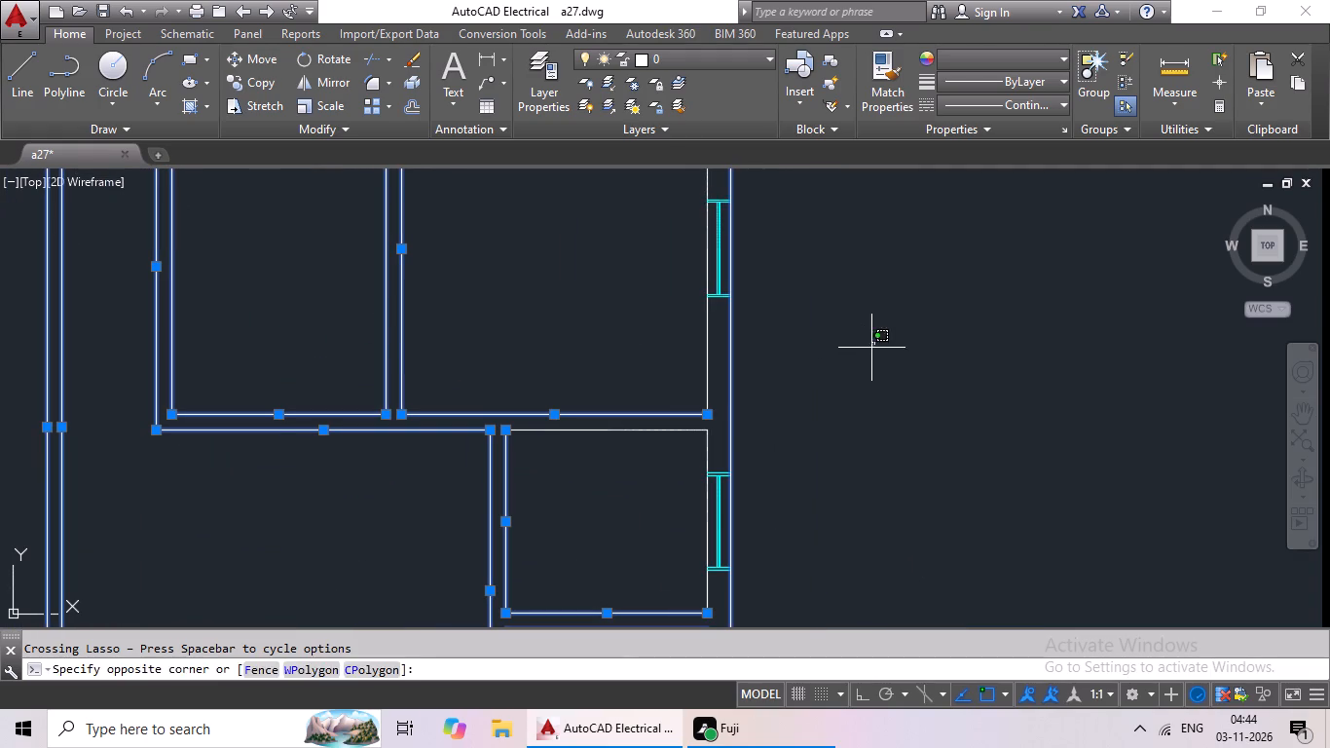
{"action": "left_click_drag", "start_coordinate": [867, 352], "coordinate": [548, 471]}
{"action": "left_click_drag", "start_coordinate": [832, 371], "coordinate": [641, 462]}
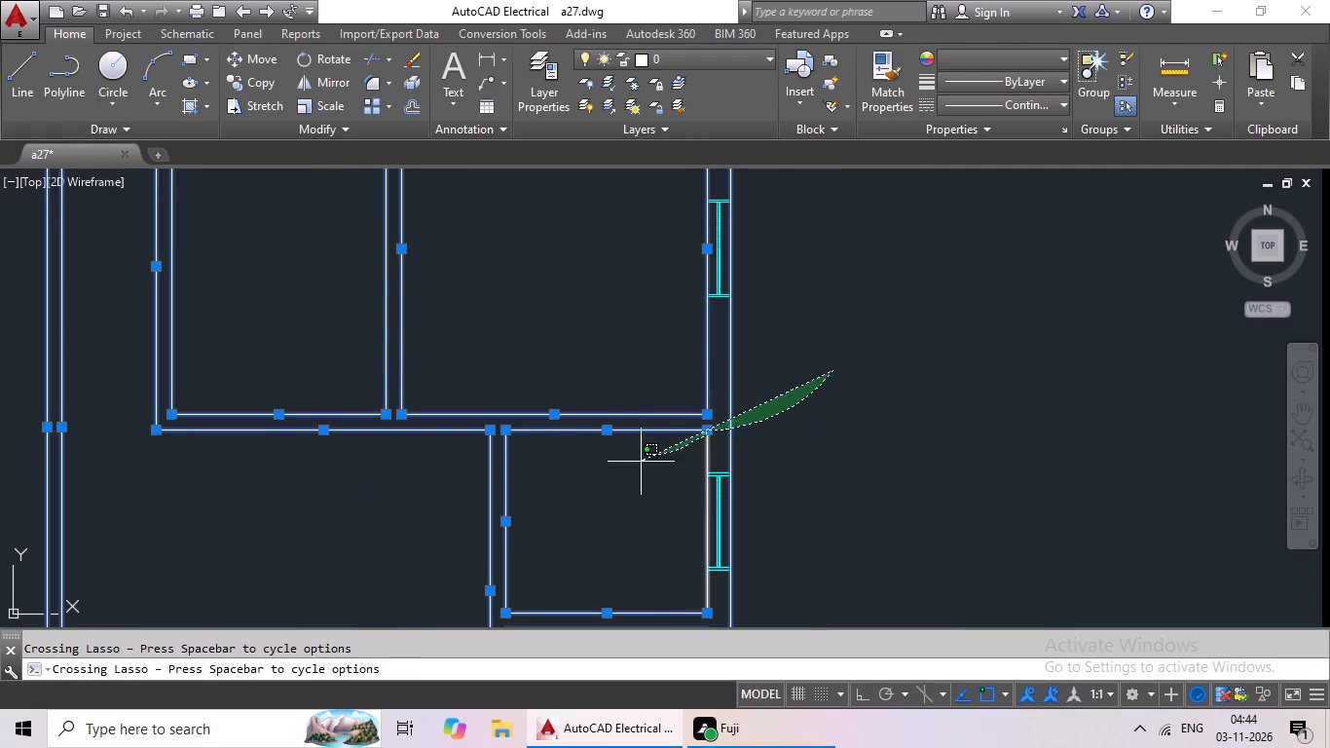
{"action": "middle_click_drag", "start_coordinate": [607, 360], "coordinate": [737, 645]}
{"action": "left_click_drag", "start_coordinate": [693, 309], "coordinate": [500, 305]}
{"action": "middle_click_drag", "start_coordinate": [586, 322], "coordinate": [587, 347]}
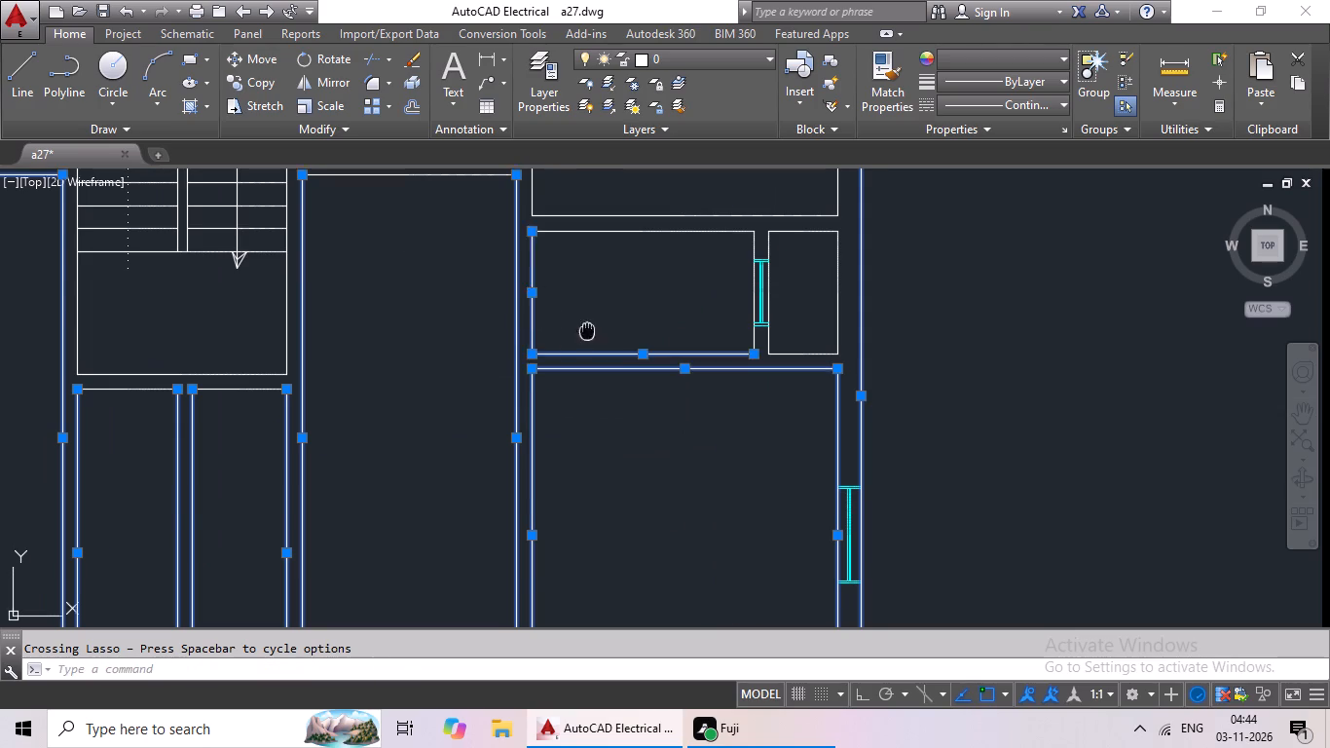
{"action": "middle_click_drag", "start_coordinate": [587, 347], "coordinate": [571, 515]}
{"action": "left_click_drag", "start_coordinate": [646, 355], "coordinate": [782, 626]}
{"action": "left_click_drag", "start_coordinate": [949, 469], "coordinate": [712, 561]}
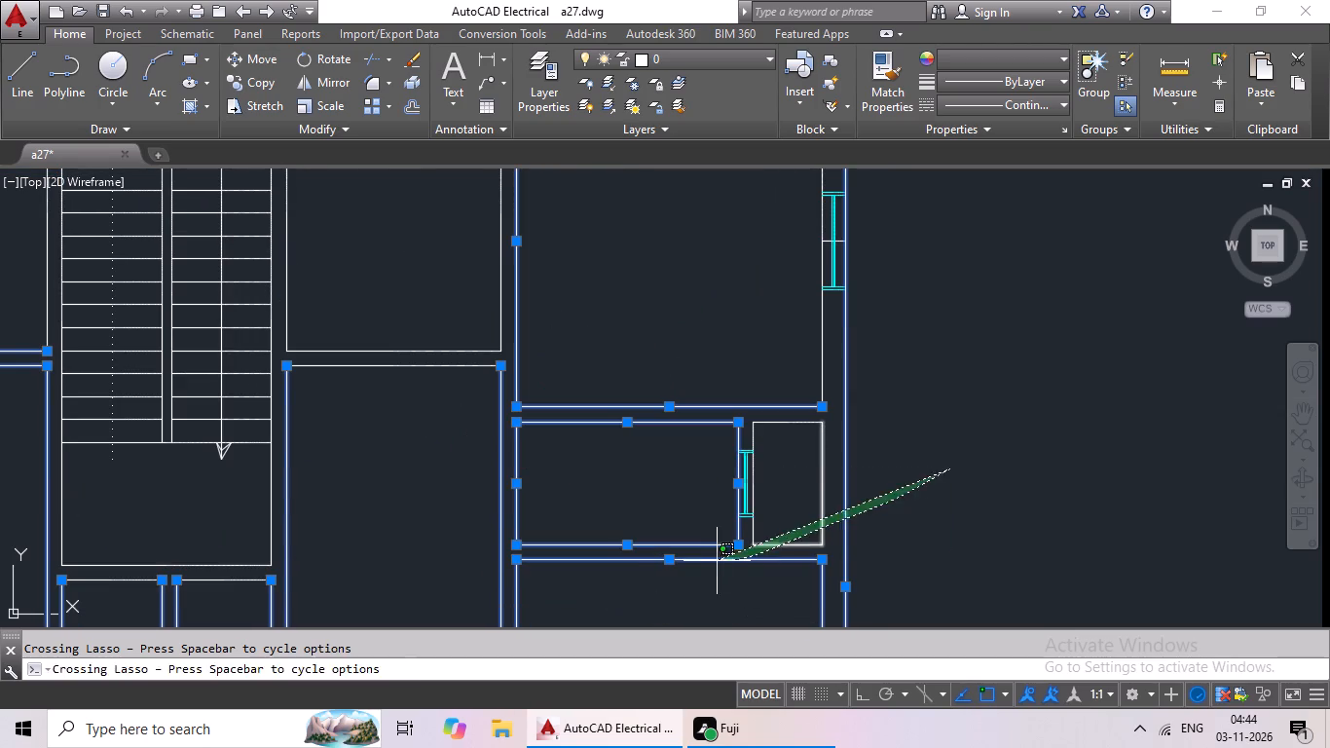
{"action": "left_click_drag", "start_coordinate": [712, 561], "coordinate": [692, 571]}
{"action": "middle_click_drag", "start_coordinate": [642, 492], "coordinate": [916, 672]}
{"action": "left_click_drag", "start_coordinate": [929, 456], "coordinate": [577, 509]}
{"action": "middle_click_drag", "start_coordinate": [689, 467], "coordinate": [689, 496]}
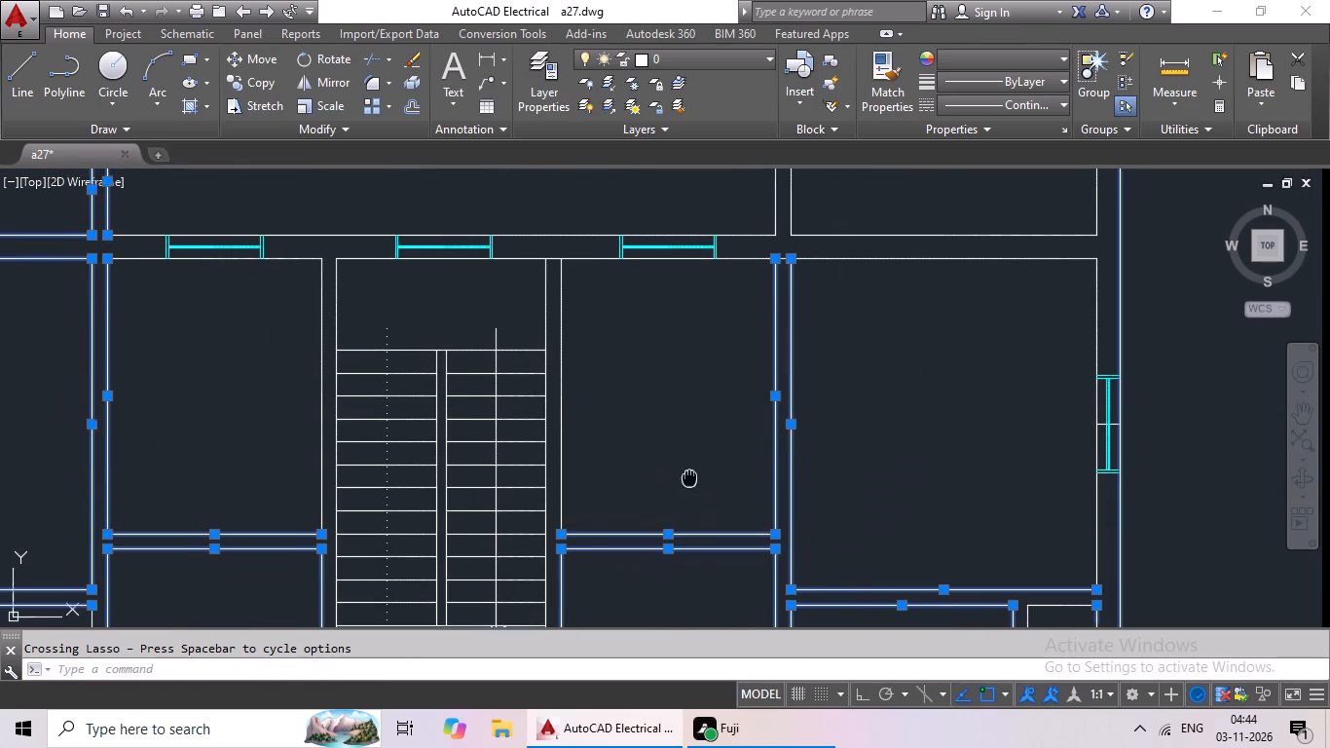
{"action": "middle_click_drag", "start_coordinate": [689, 496], "coordinate": [689, 528]}
{"action": "scroll", "coordinate": [689, 528], "scroll_direction": "up", "scroll_amount": 1}
{"action": "left_click_drag", "start_coordinate": [672, 433], "coordinate": [22, 396]}
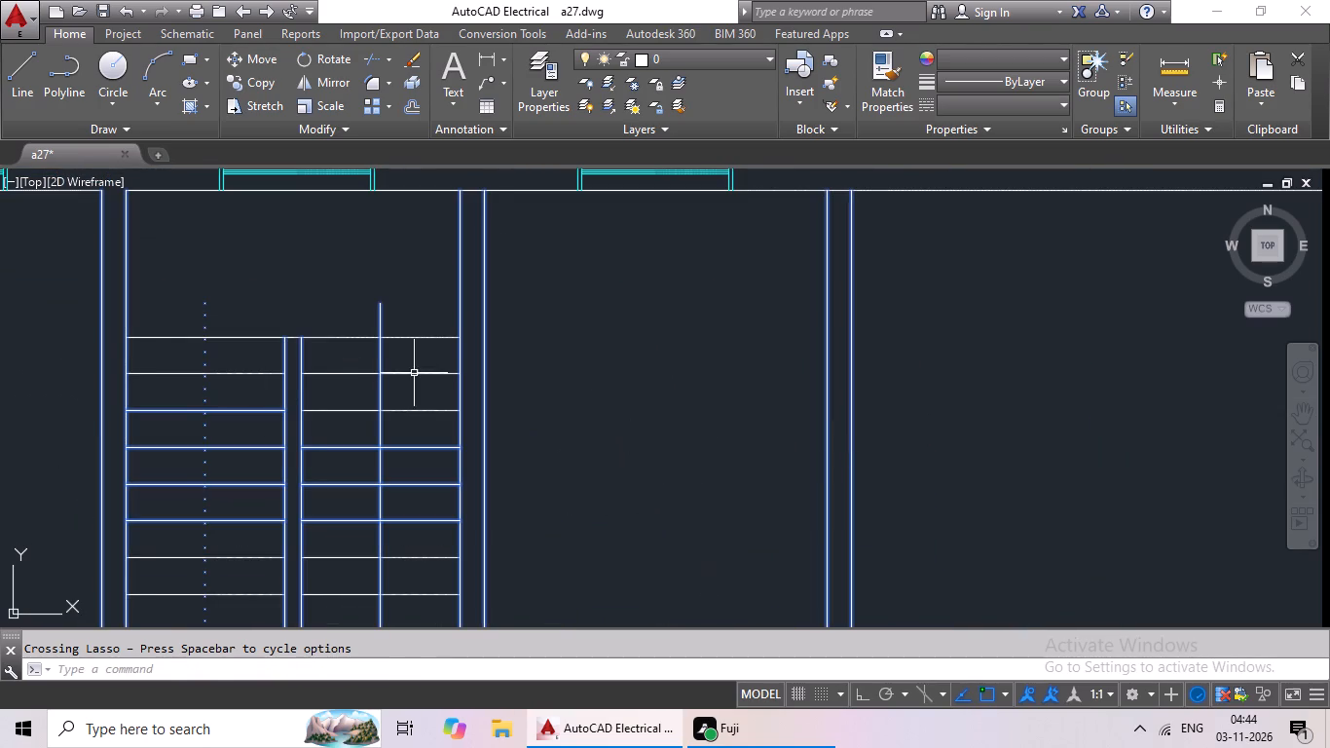
{"action": "left_click_drag", "start_coordinate": [311, 248], "coordinate": [533, 548]}
{"action": "middle_click_drag", "start_coordinate": [615, 433], "coordinate": [366, 621]}
{"action": "left_click_drag", "start_coordinate": [863, 299], "coordinate": [807, 366]}
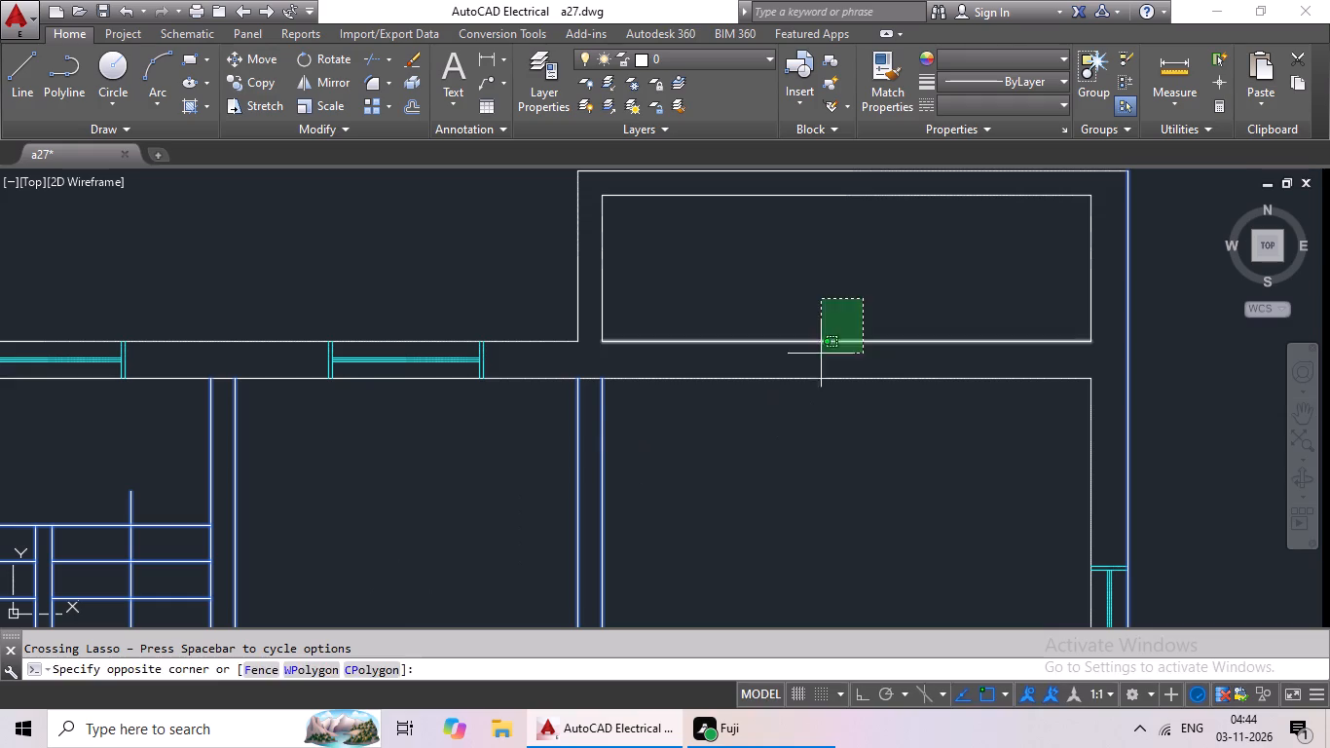
{"action": "left_click_drag", "start_coordinate": [807, 366], "coordinate": [552, 305]}
{"action": "left_click_drag", "start_coordinate": [551, 290], "coordinate": [490, 484]}
{"action": "middle_click_drag", "start_coordinate": [686, 481], "coordinate": [466, 581]}
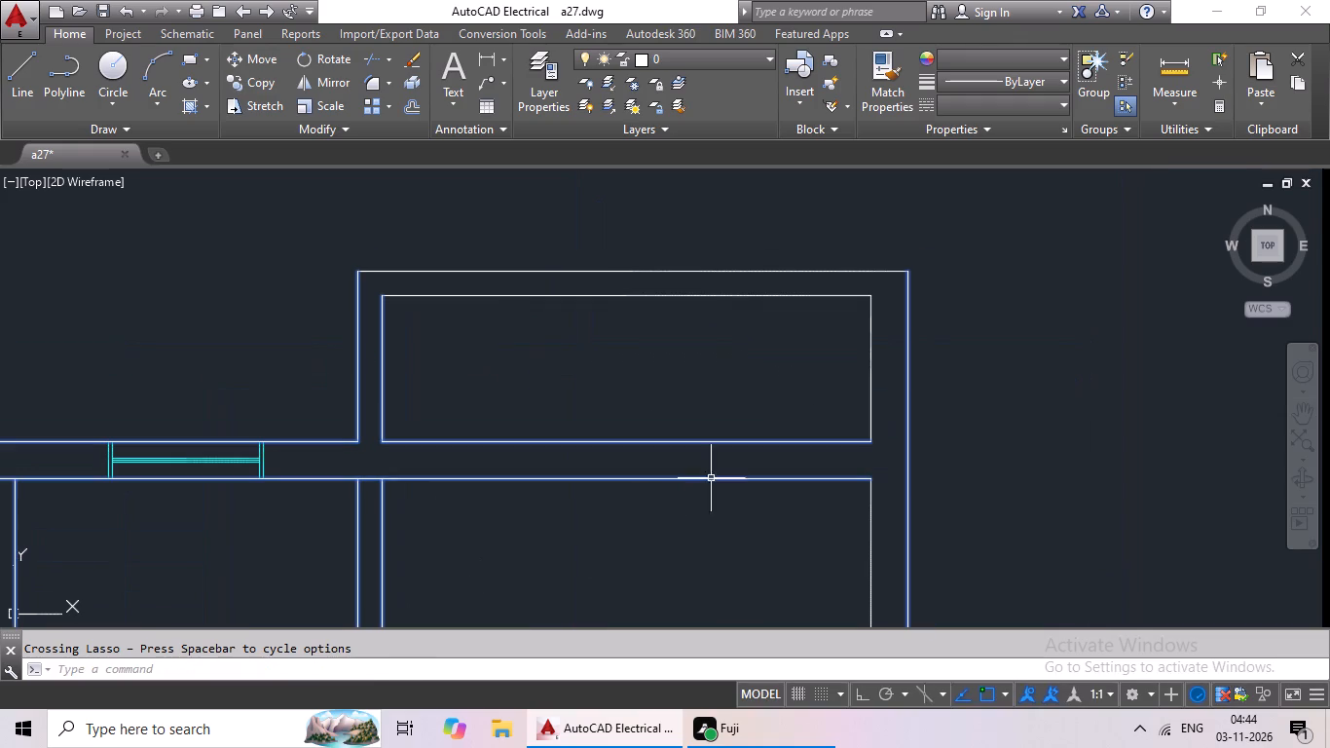
{"action": "left_click_drag", "start_coordinate": [1020, 243], "coordinate": [984, 480]}
{"action": "scroll", "coordinate": [1005, 478], "scroll_direction": "down", "scroll_amount": 3}
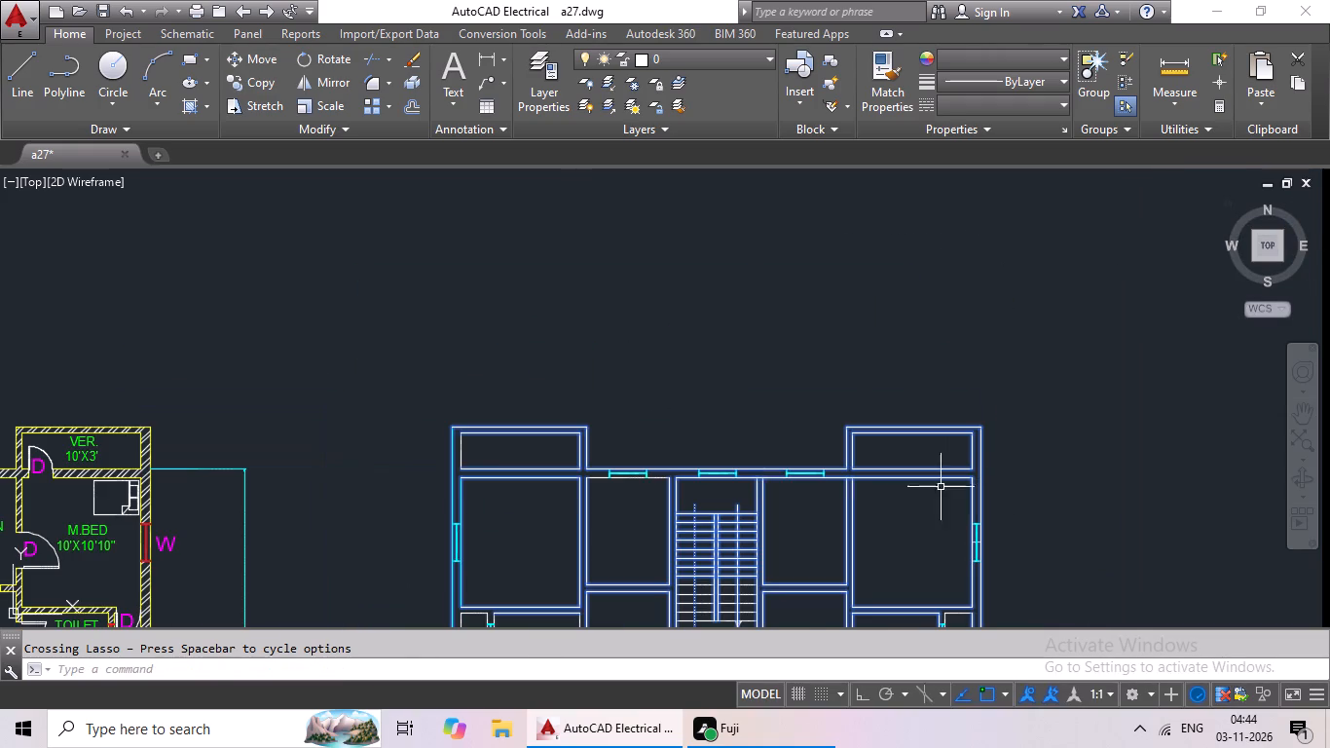
{"action": "left_click_drag", "start_coordinate": [662, 412], "coordinate": [522, 476]}
{"action": "middle_click_drag", "start_coordinate": [561, 535], "coordinate": [574, 370]}
{"action": "left_click_drag", "start_coordinate": [573, 372], "coordinate": [573, 373]}
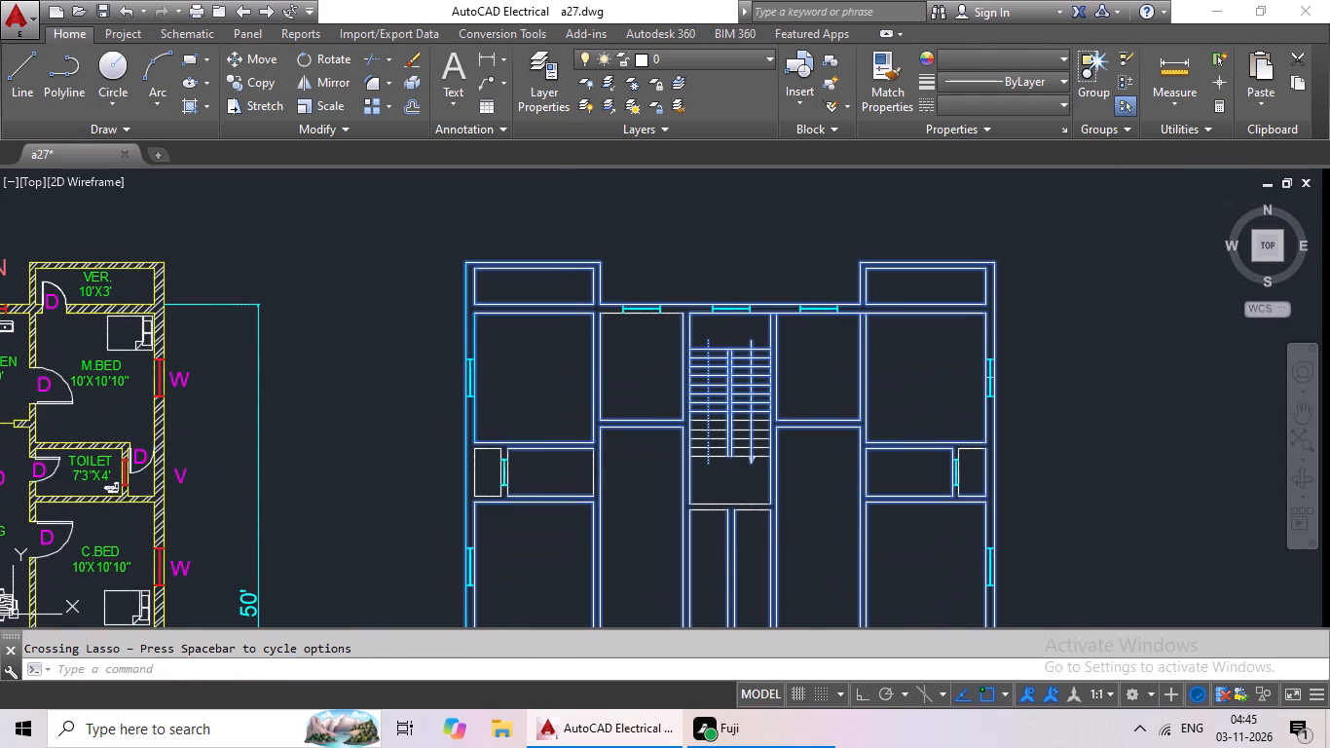
{"action": "left_click_drag", "start_coordinate": [573, 373], "coordinate": [411, 478]}
{"action": "scroll", "coordinate": [687, 516], "scroll_direction": "down", "scroll_amount": 2}
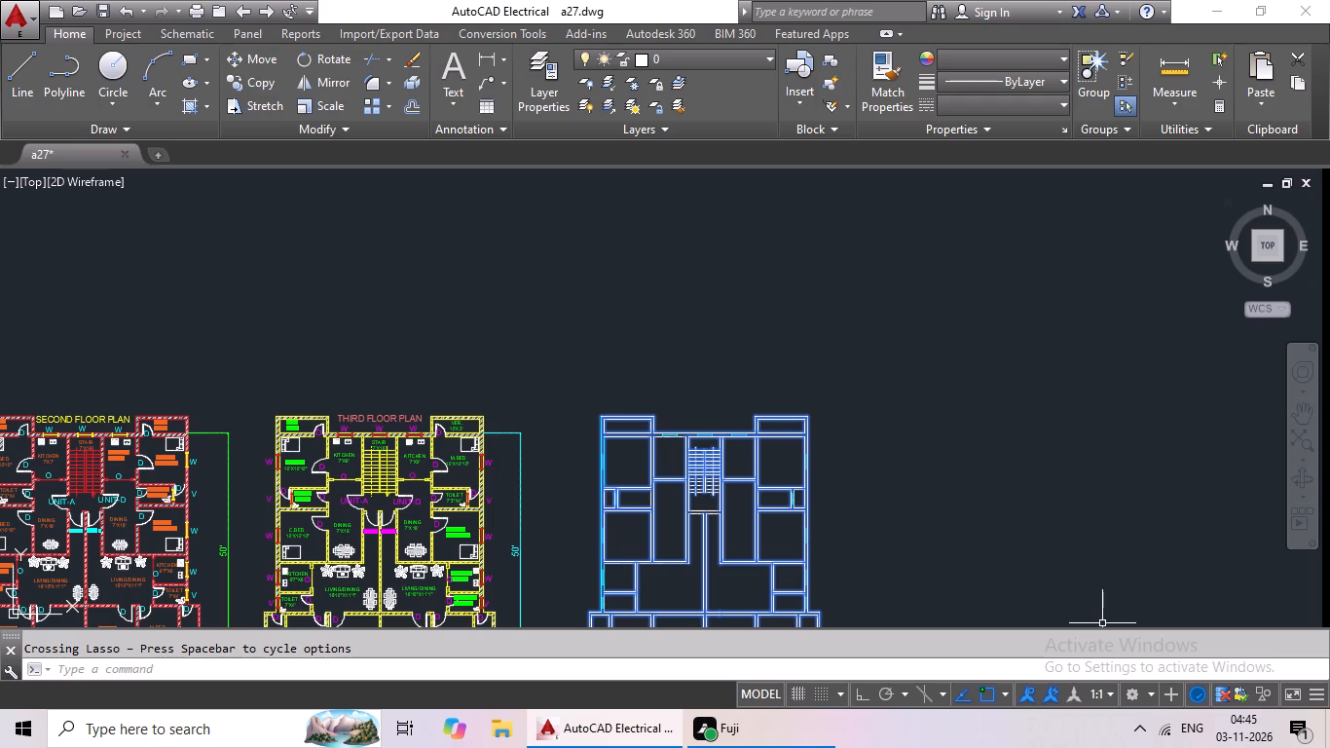
{"action": "left_click", "coordinate": [1071, 56]}
{"action": "left_click", "coordinate": [1055, 54]}
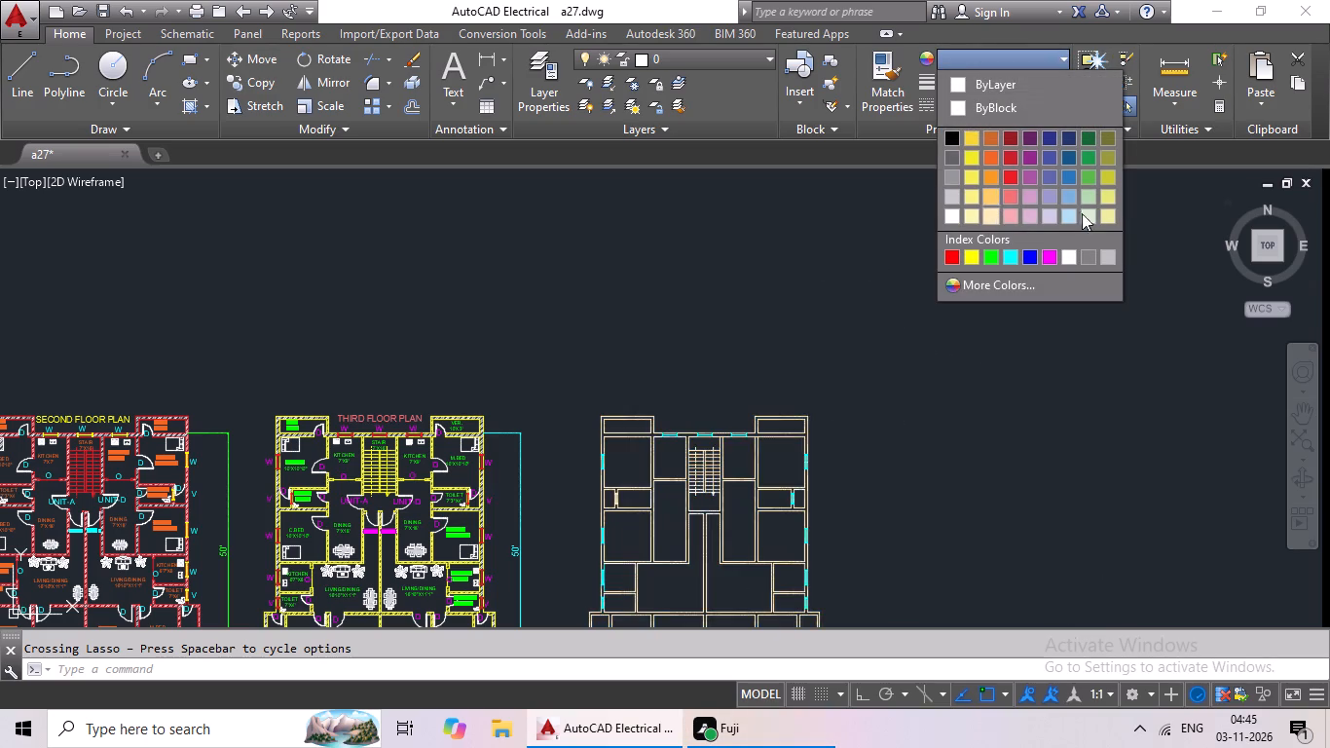
{"action": "left_click", "coordinate": [1064, 194]}
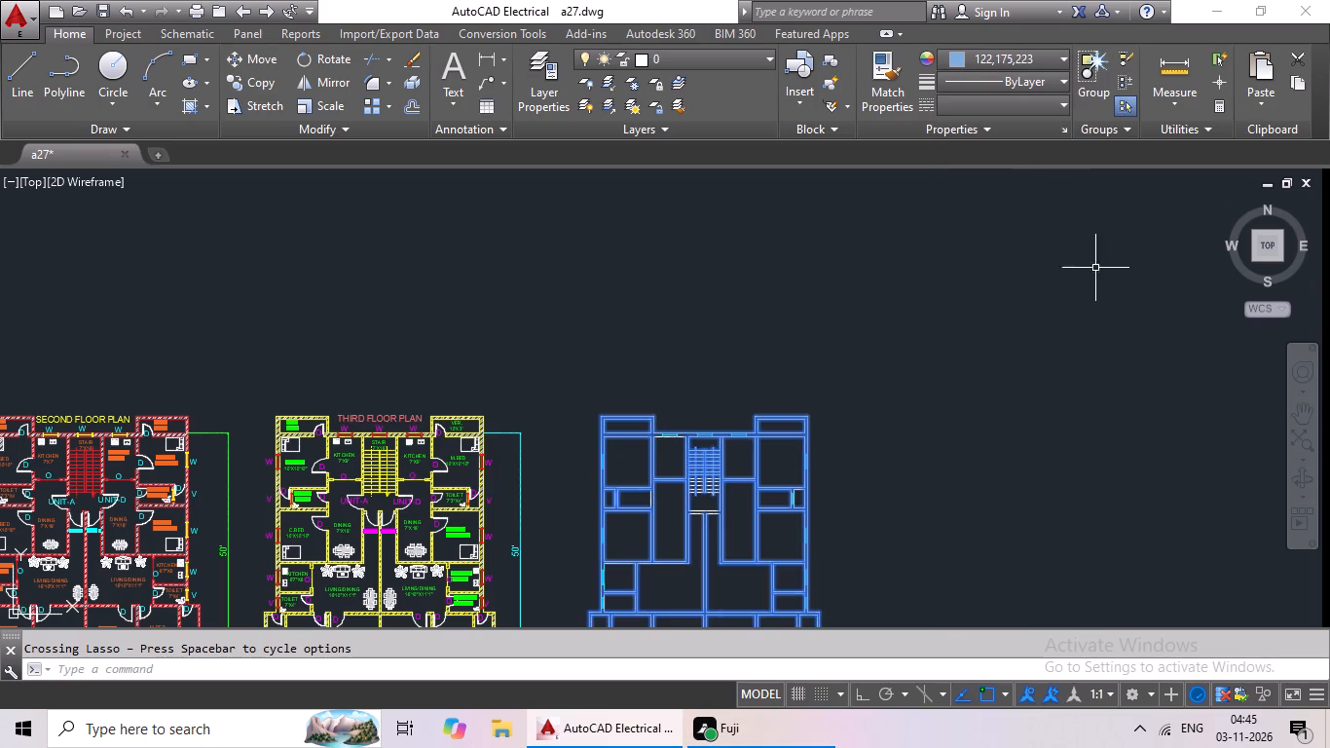
{"action": "key", "text": "Escape"}
{"action": "middle_click_drag", "start_coordinate": [910, 436], "coordinate": [917, 105]}
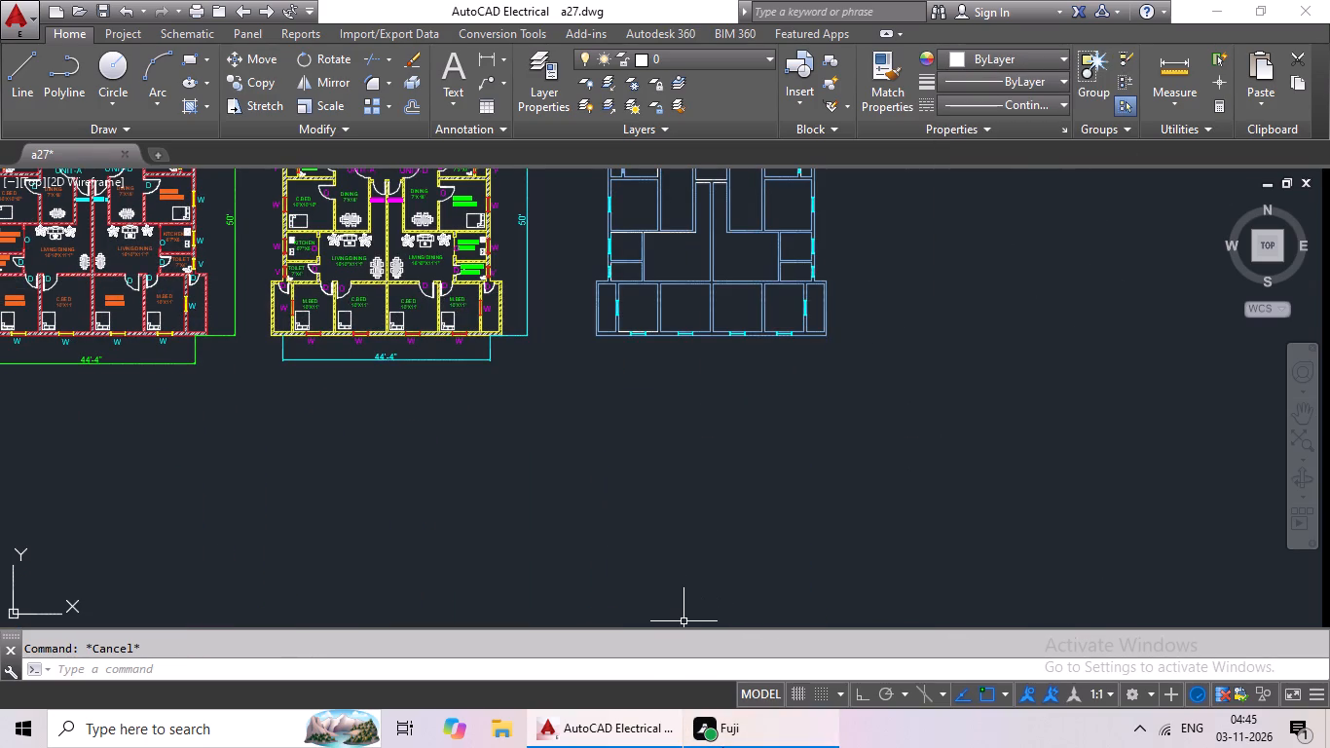
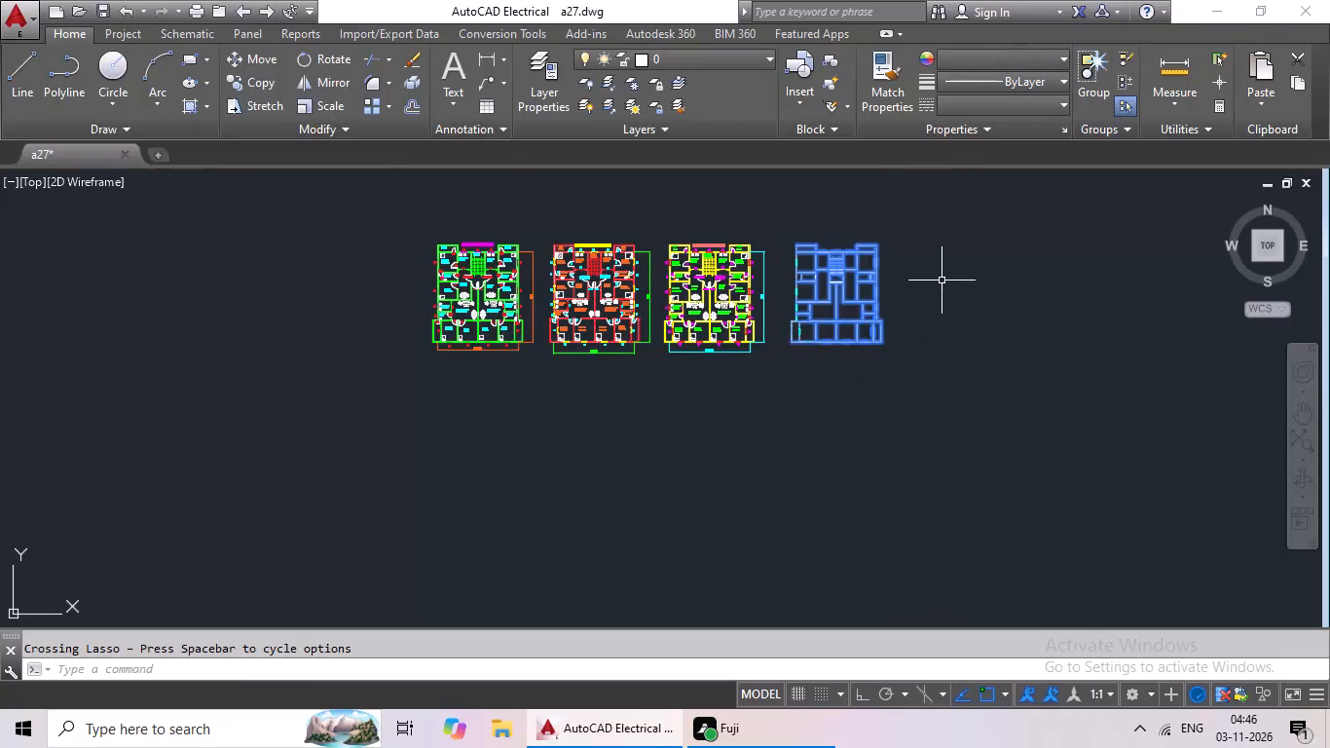
Erase the entire unfinished floor plan beside the third floor plan, including its walls, stairs and windows.
{"action": "scroll", "coordinate": [934, 280], "scroll_direction": "up", "scroll_amount": 3}
{"action": "scroll", "coordinate": [919, 267], "scroll_direction": "down", "scroll_amount": 1}
{"action": "middle_click_drag", "start_coordinate": [917, 272], "coordinate": [917, 284]}
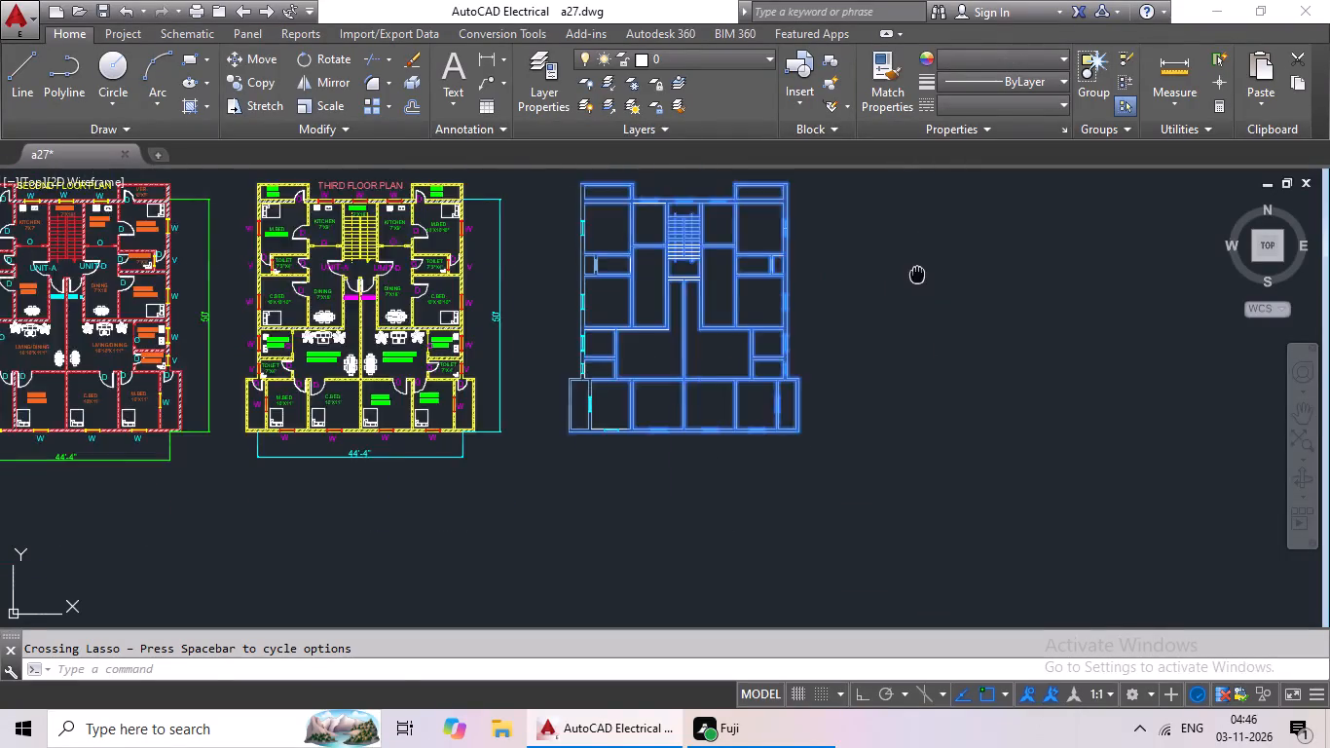
{"action": "middle_click_drag", "start_coordinate": [917, 284], "coordinate": [926, 352]}
{"action": "left_click_drag", "start_coordinate": [907, 270], "coordinate": [575, 515]}
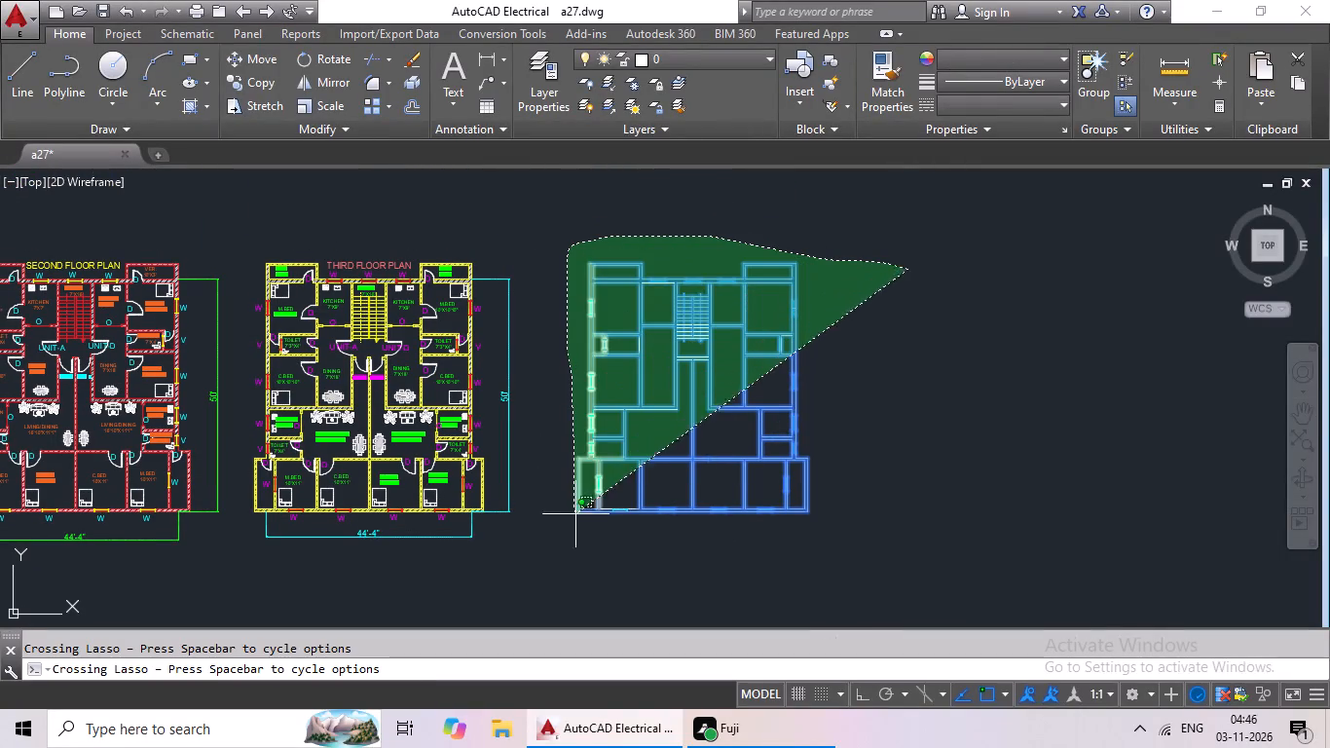
{"action": "left_click_drag", "start_coordinate": [575, 515], "coordinate": [772, 546]}
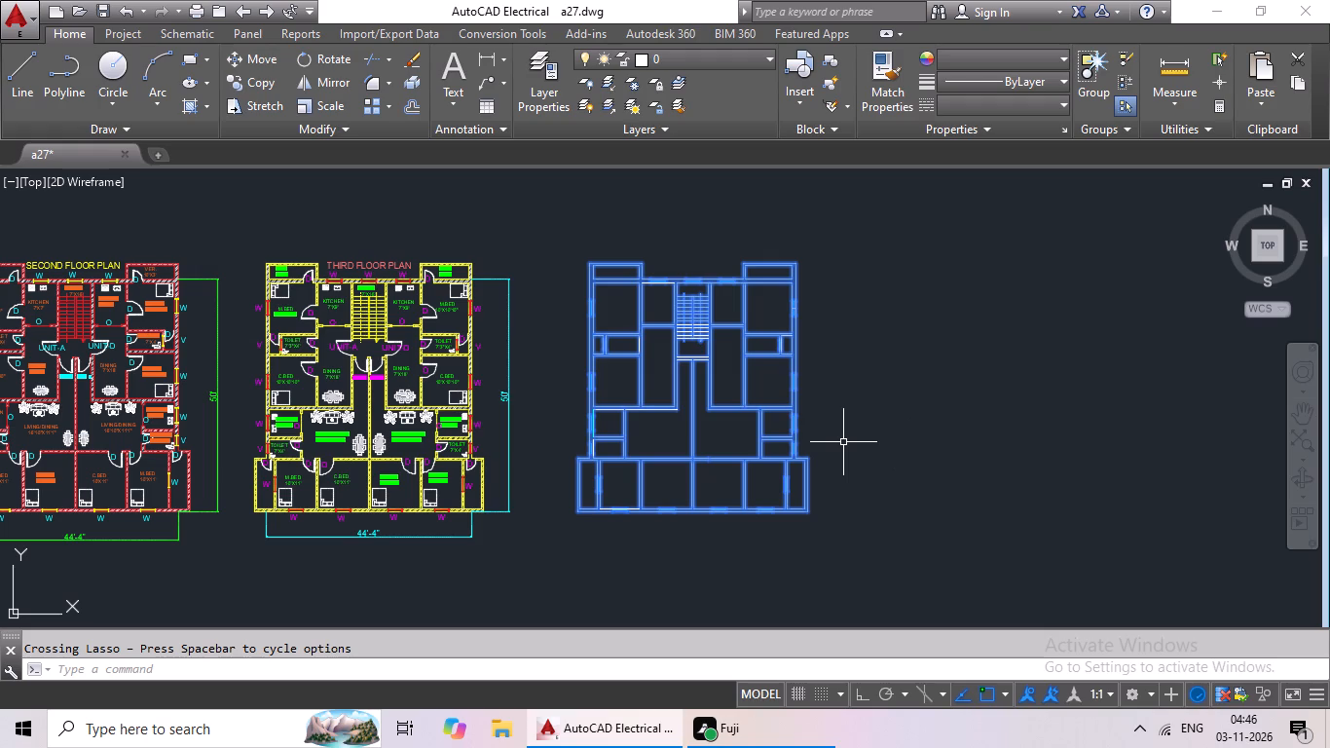
{"action": "left_click_drag", "start_coordinate": [853, 279], "coordinate": [680, 509]}
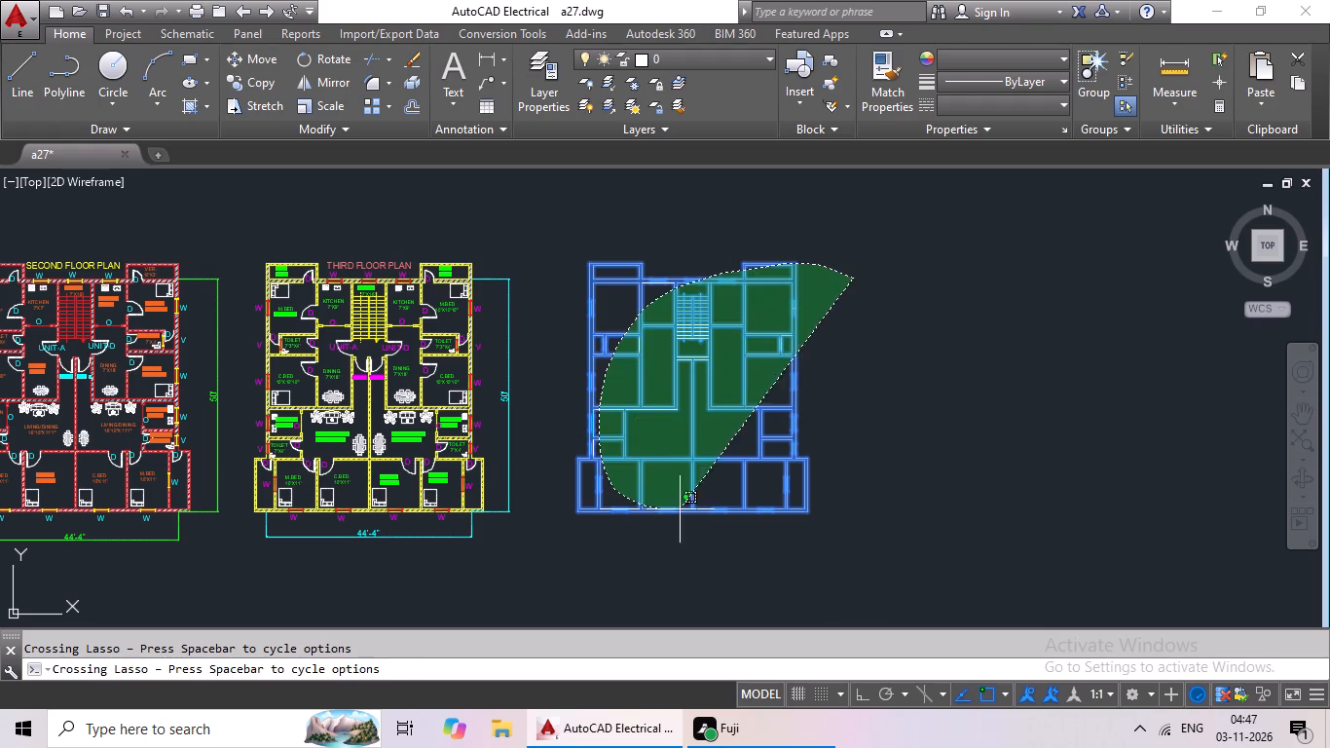
{"action": "left_click_drag", "start_coordinate": [680, 509], "coordinate": [739, 494]}
{"action": "key", "text": "Delete"}
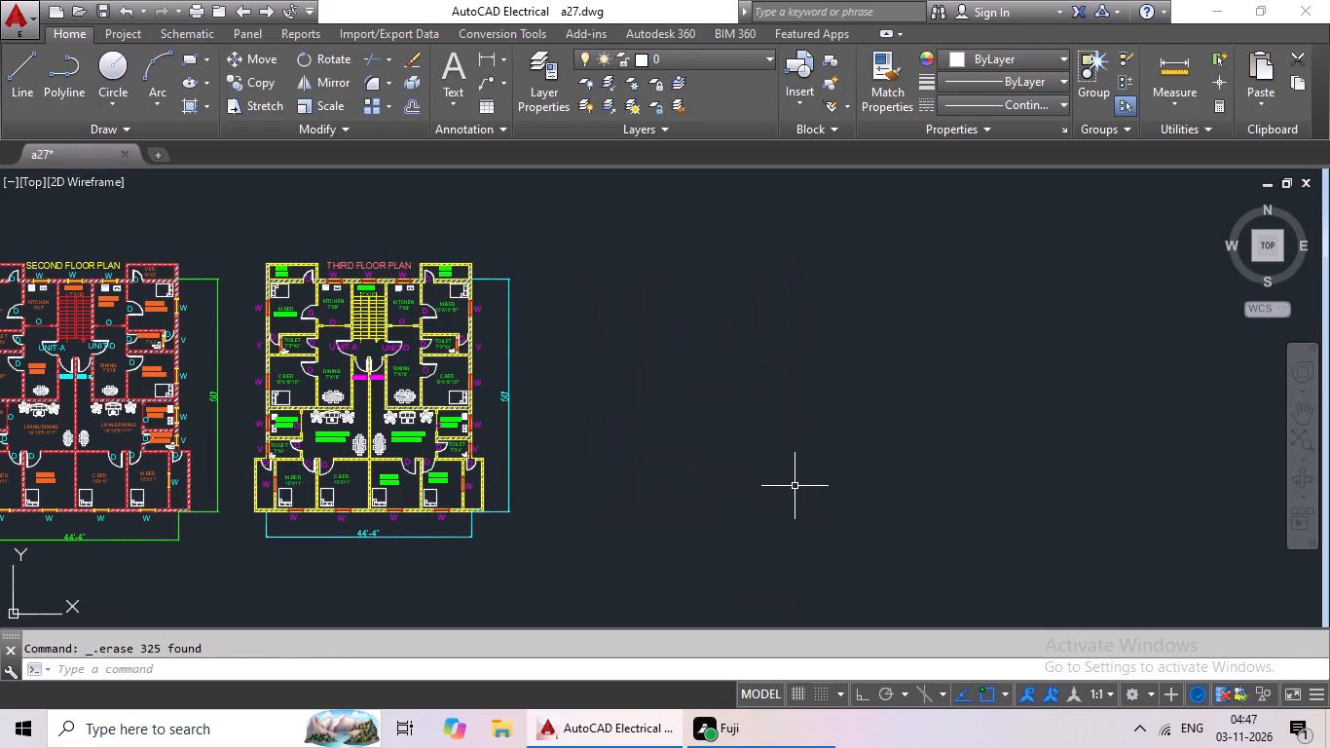
Draw a rectangular border of about 200 by 72 feet around the first, second and third floor plans.
{"action": "scroll", "coordinate": [801, 506], "scroll_direction": "down", "scroll_amount": 2}
{"action": "middle_click_drag", "start_coordinate": [804, 500], "coordinate": [743, 499]}
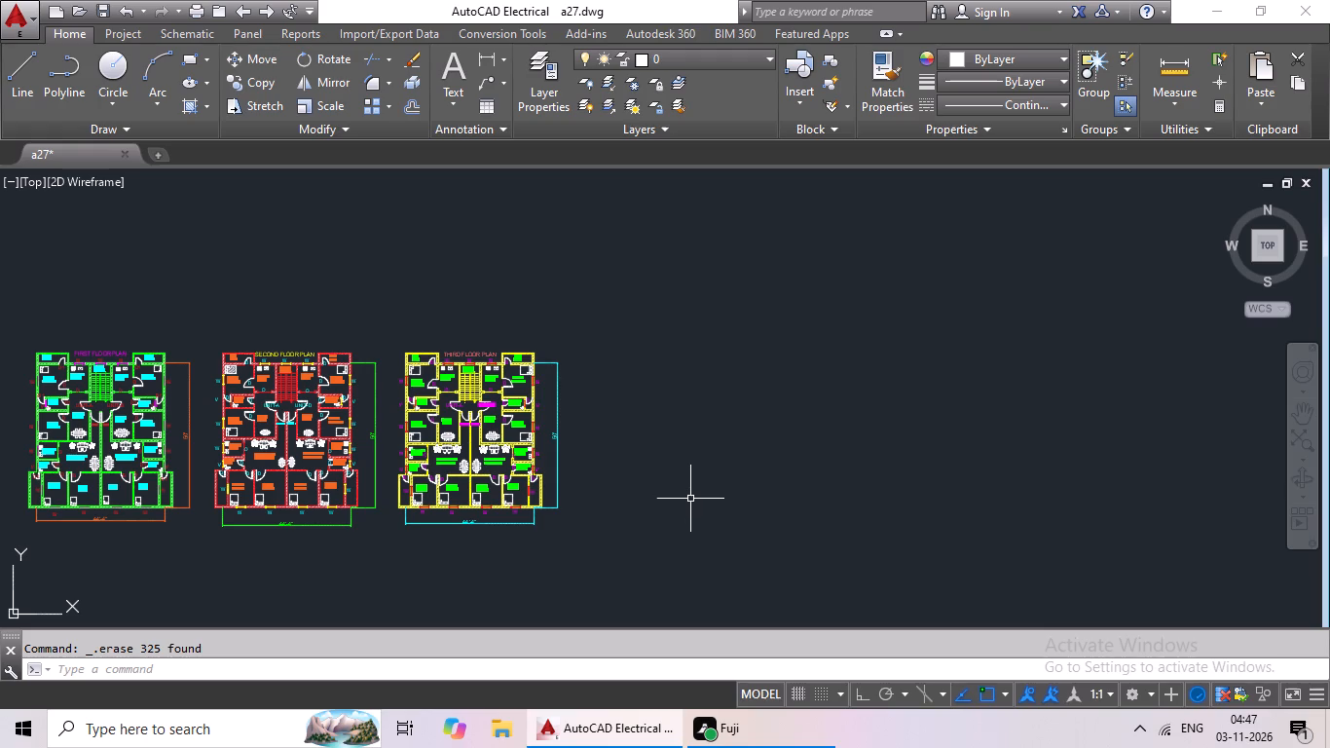
{"action": "middle_click_drag", "start_coordinate": [683, 471], "coordinate": [894, 426]}
{"action": "key", "text": "Escape"}
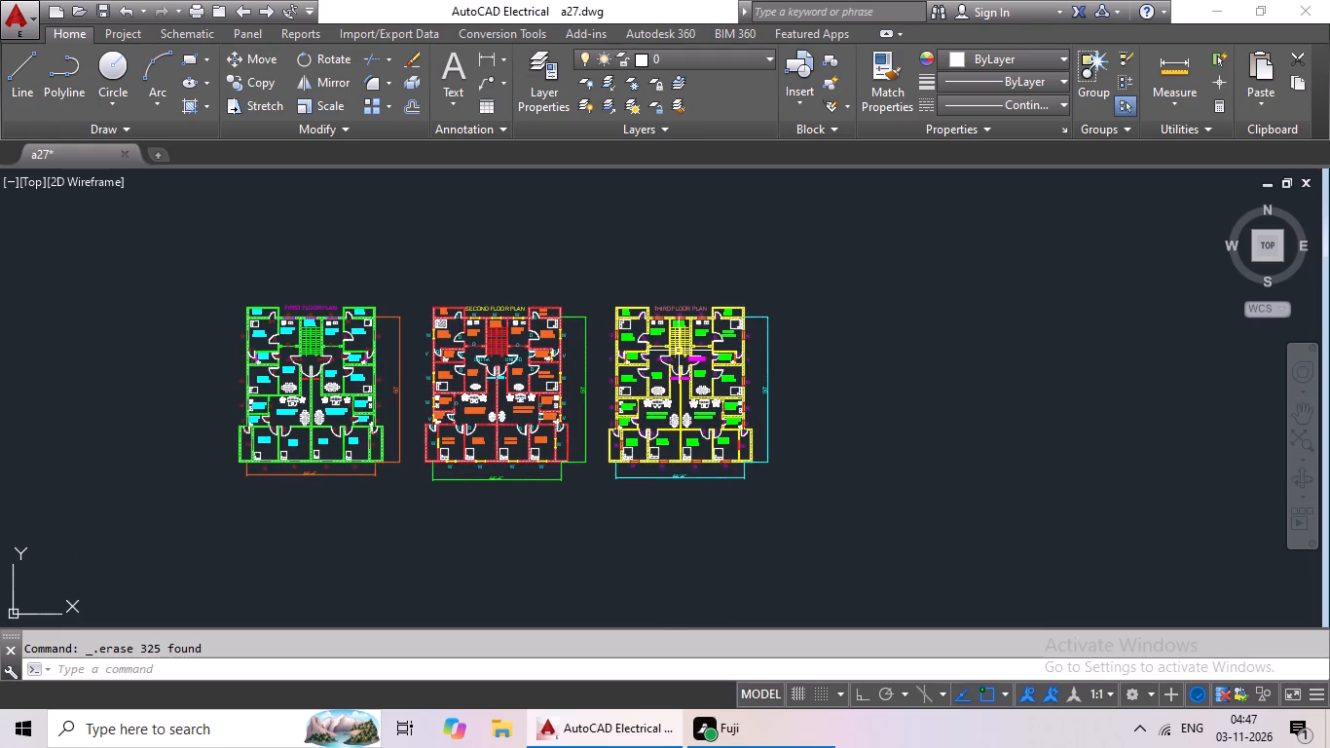
{"action": "left_click", "coordinate": [193, 62]}
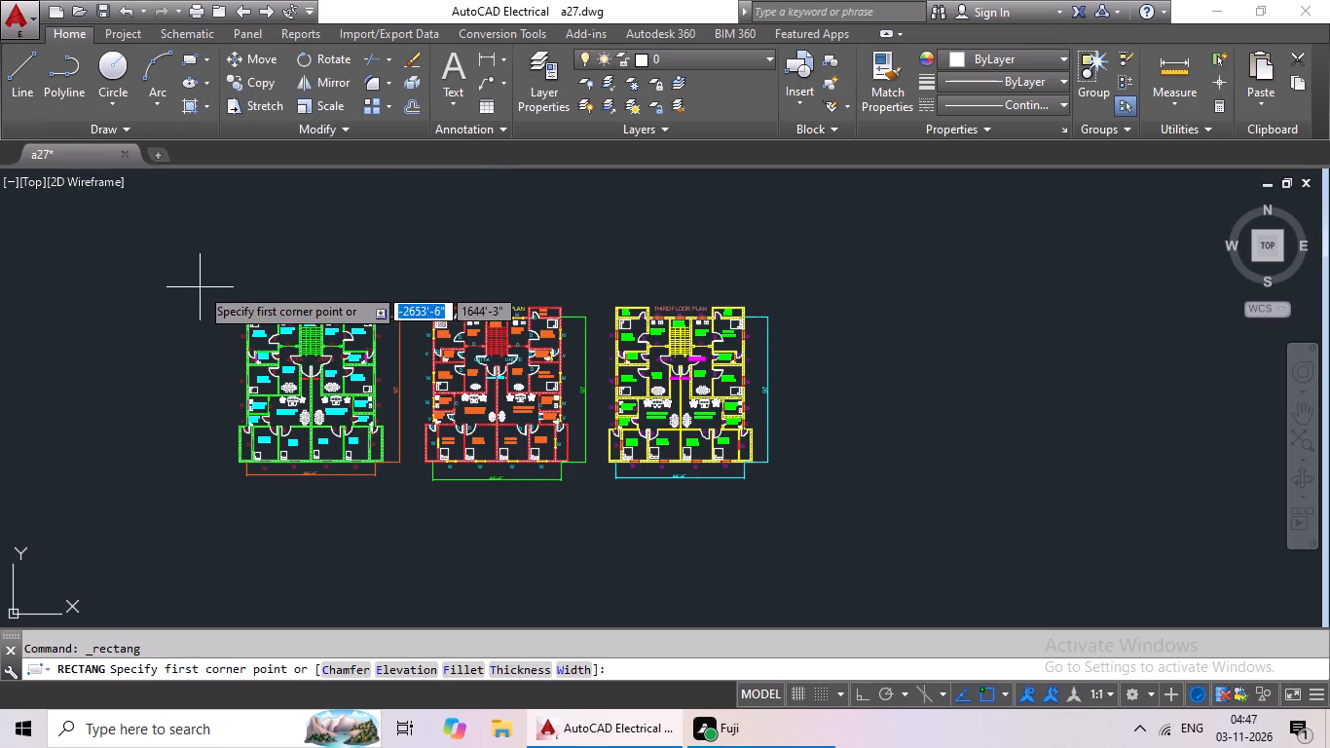
{"action": "left_click_drag", "start_coordinate": [200, 286], "coordinate": [228, 423]}
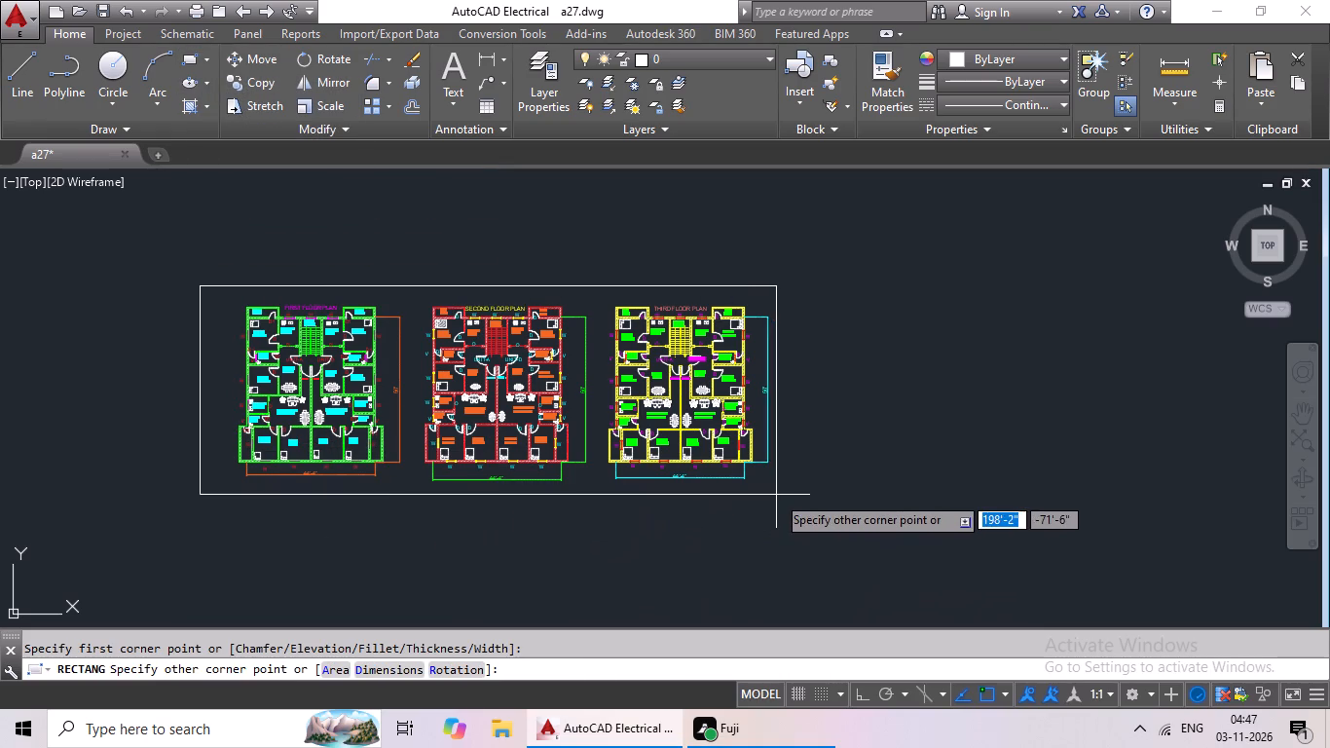
{"action": "left_click", "coordinate": [794, 499]}
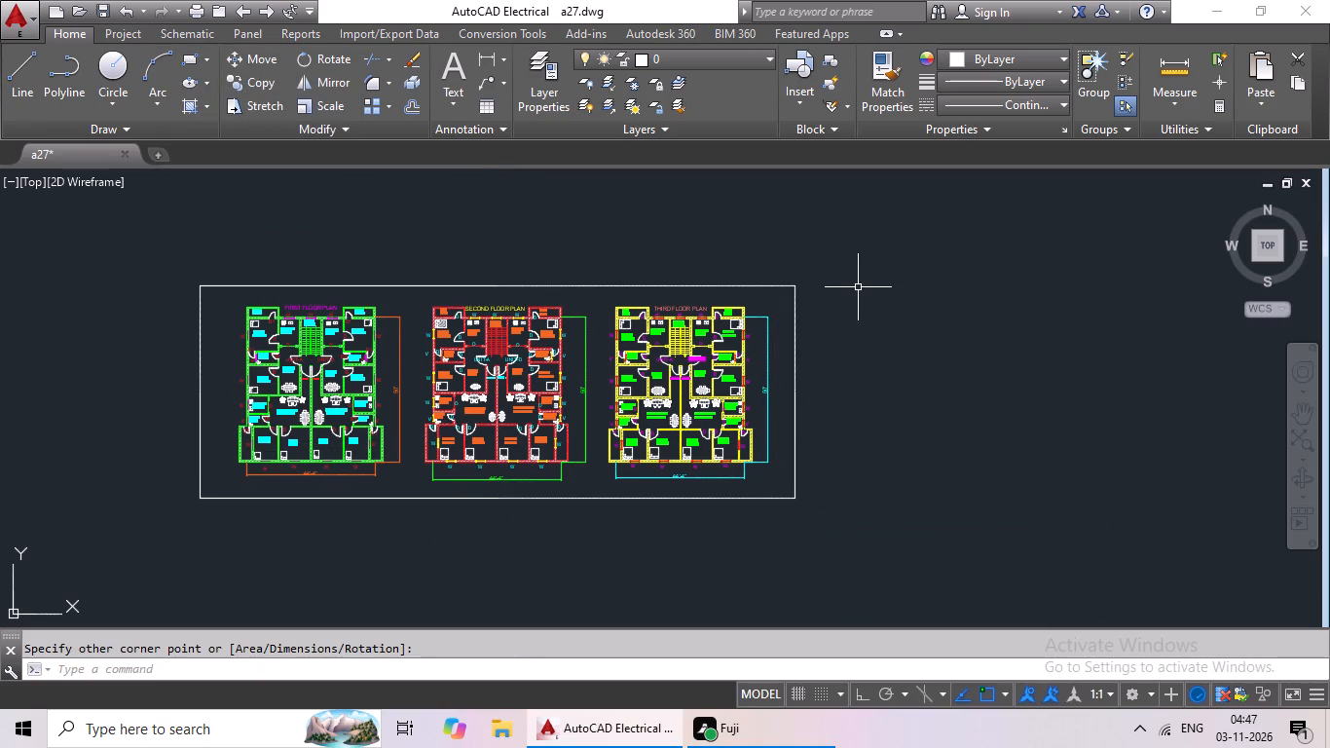
Change the colour of the rectangular border around the three plans to 221,179,212.
{"action": "left_click", "coordinate": [793, 285]}
{"action": "left_click", "coordinate": [1060, 56]}
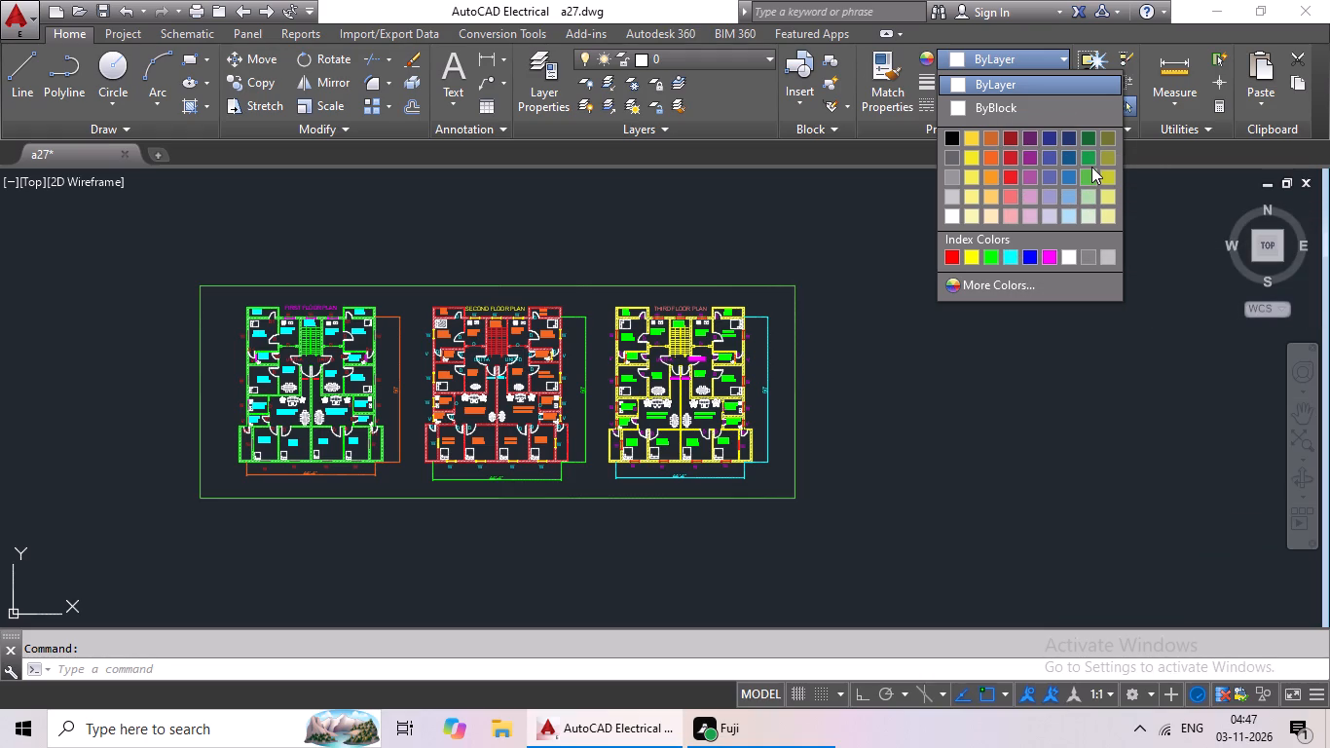
{"action": "left_click", "coordinate": [1033, 212]}
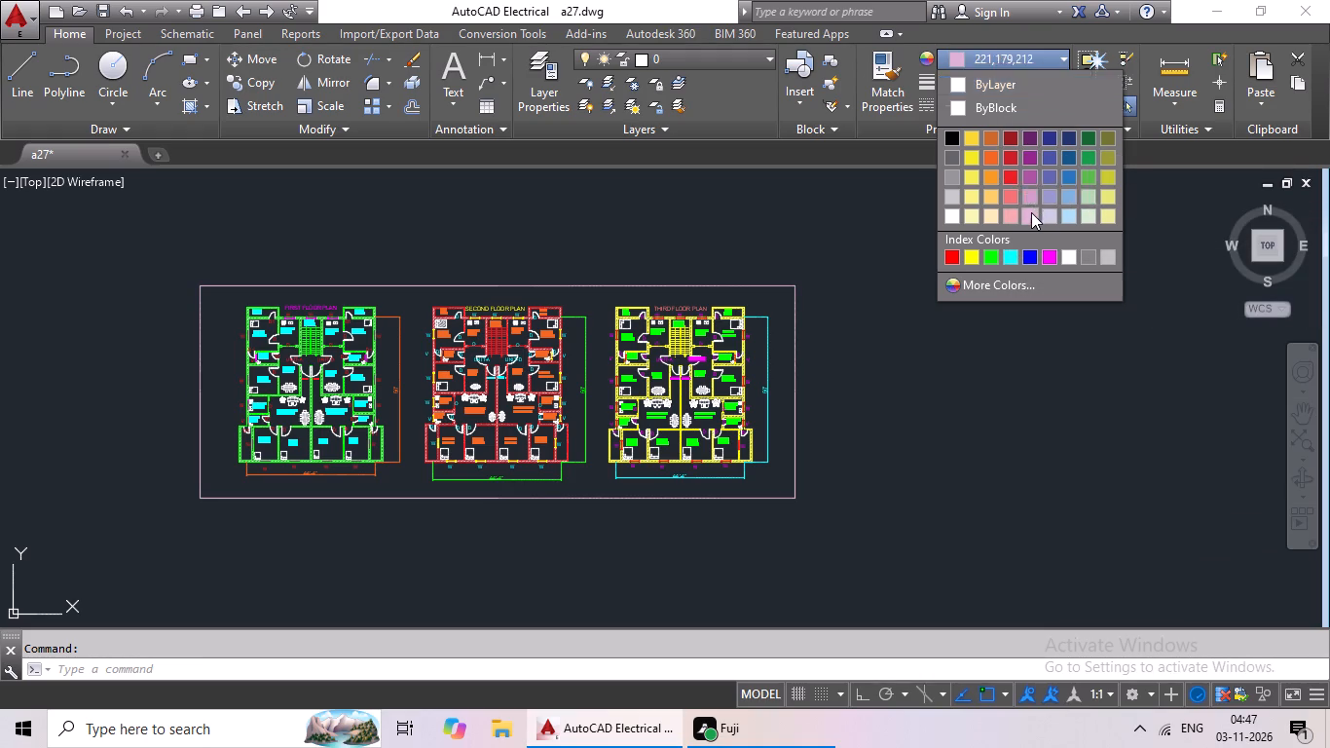
{"action": "key", "text": "Escape"}
Save the drawing under the new file name a28.dwg in the same folder.
{"action": "middle_click_drag", "start_coordinate": [825, 279], "coordinate": [883, 318]}
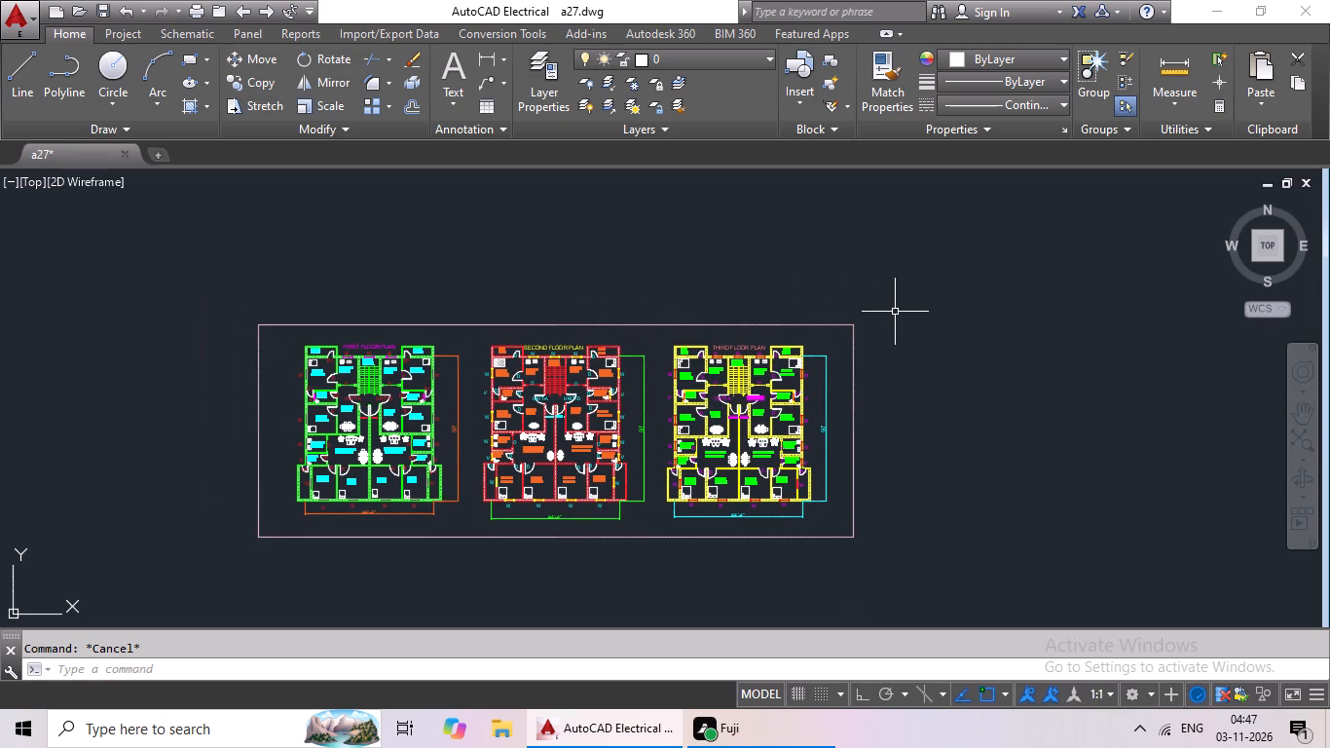
{"action": "left_click", "coordinate": [26, 10]}
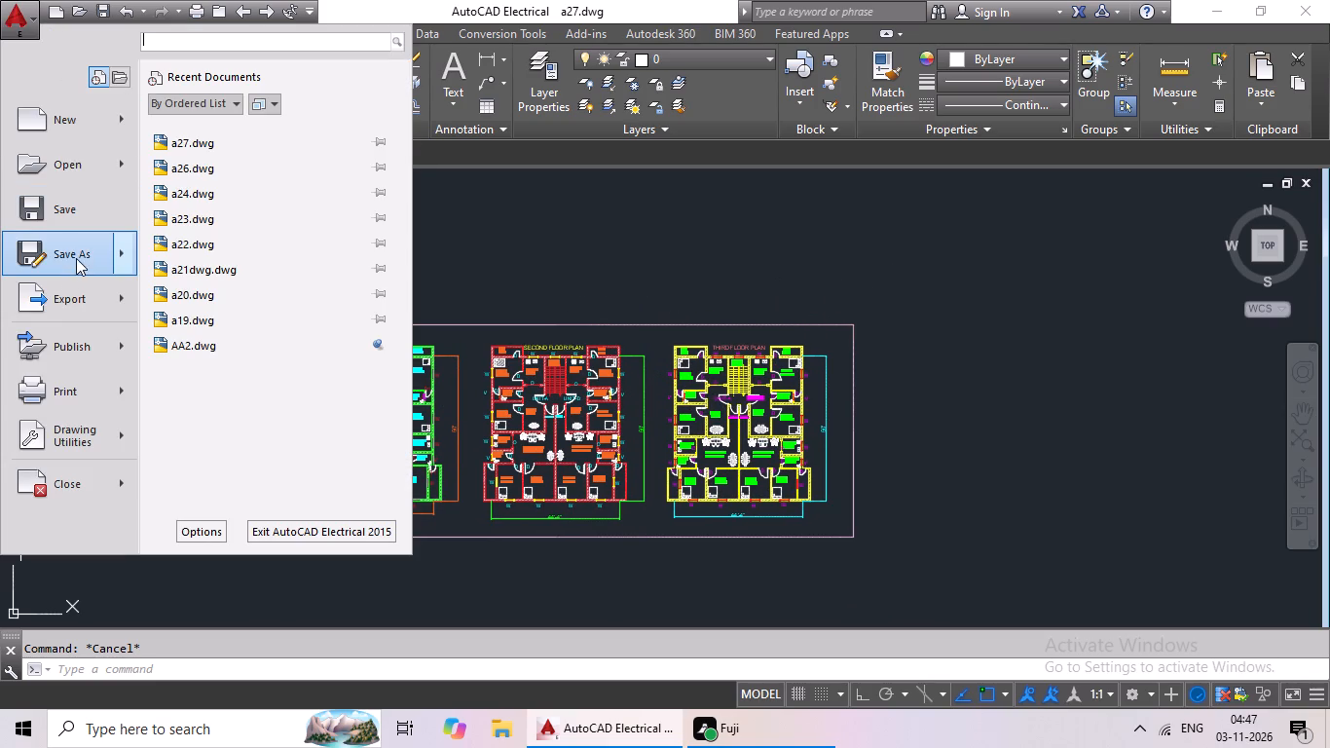
{"action": "left_click", "coordinate": [76, 257]}
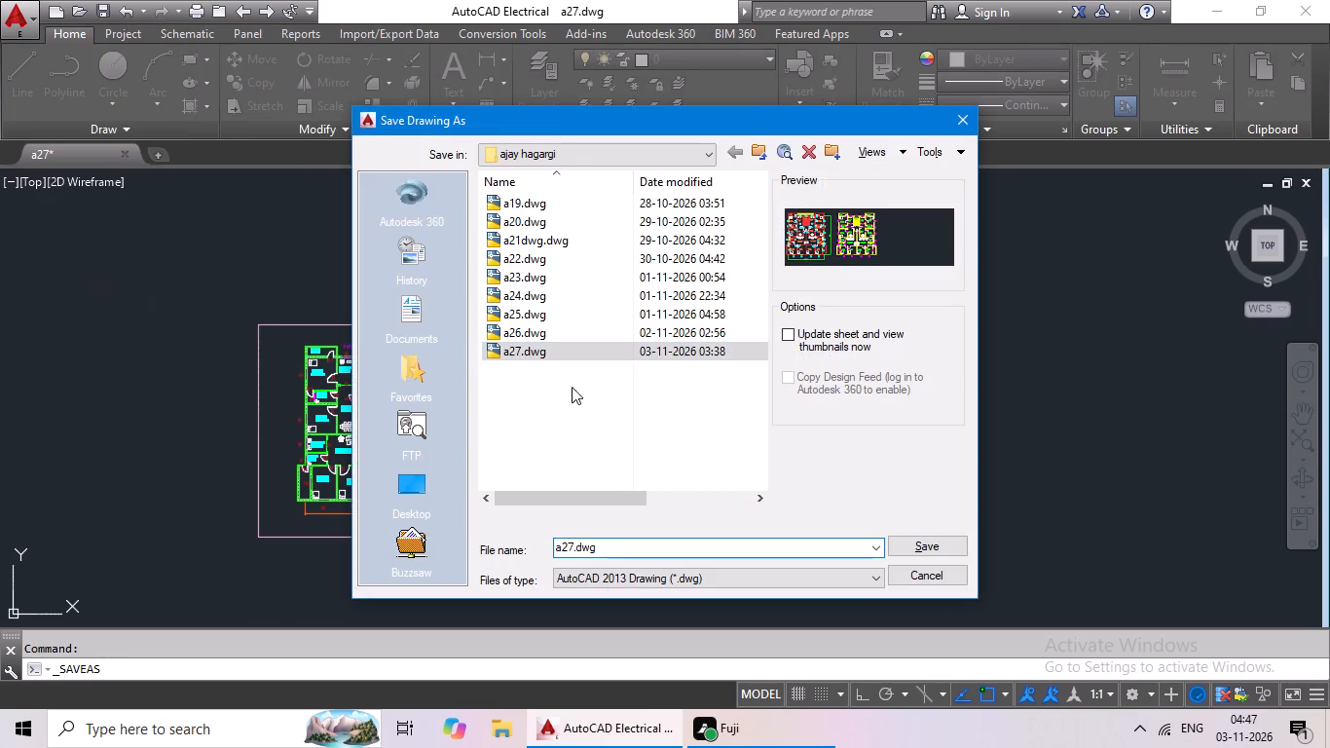
{"action": "left_click", "coordinate": [571, 543]}
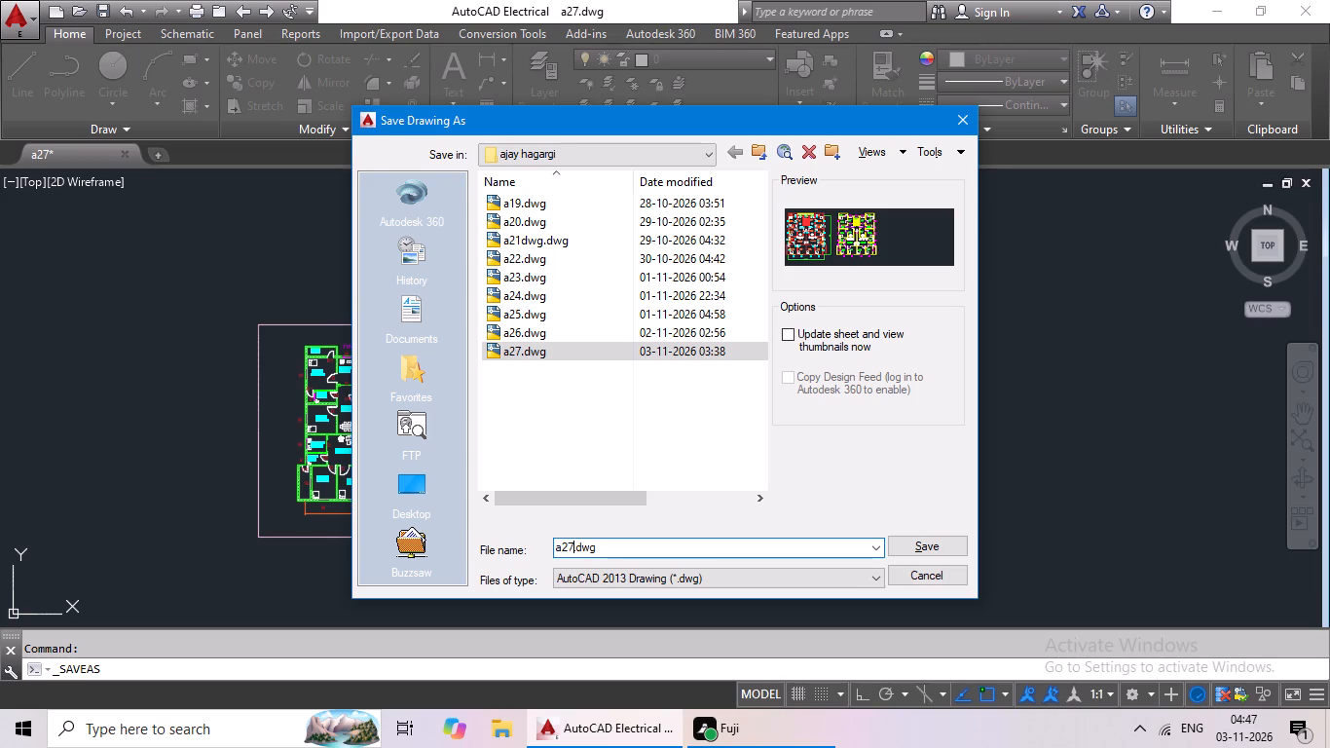
{"action": "key", "text": "BackSpace"}
{"action": "key", "text": "8"}
{"action": "left_click", "coordinate": [945, 544]}
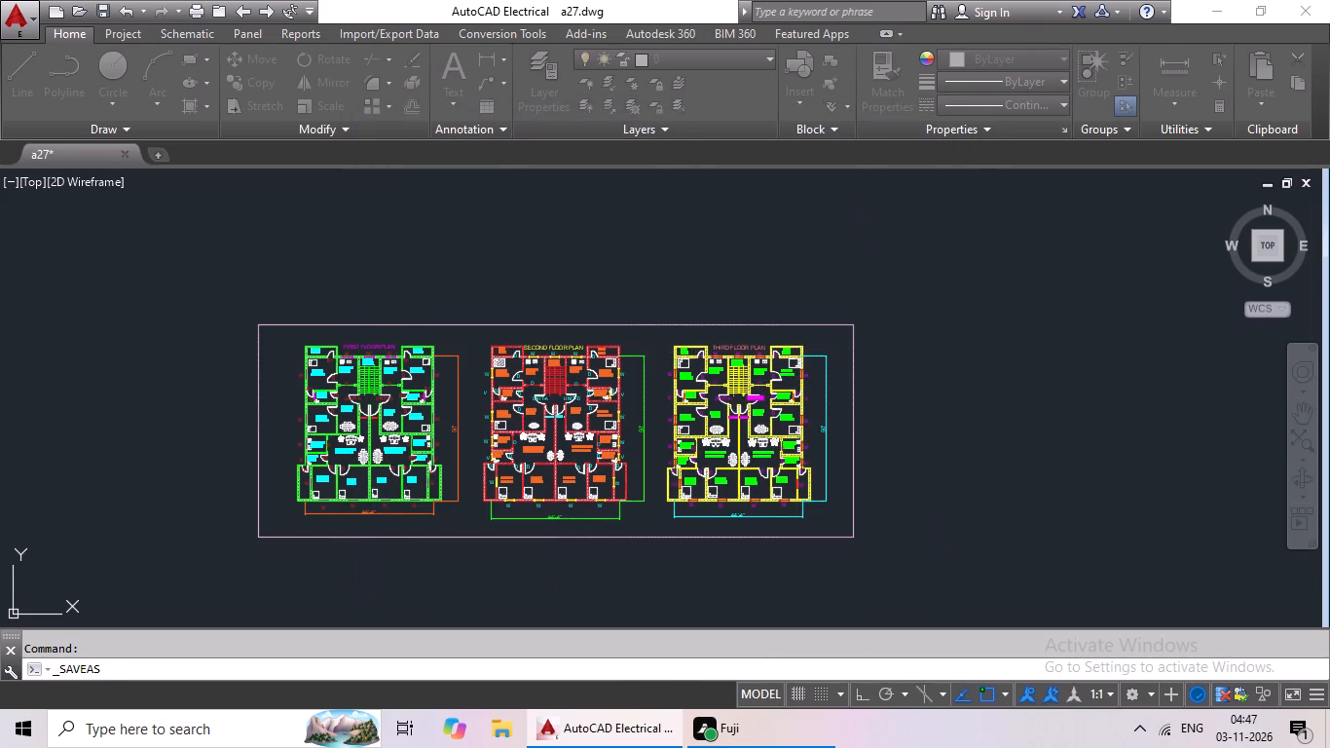
Run the LOGFILEOFF command.
{"action": "type", "text": "log"}
{"action": "left_click", "coordinate": [988, 591]}
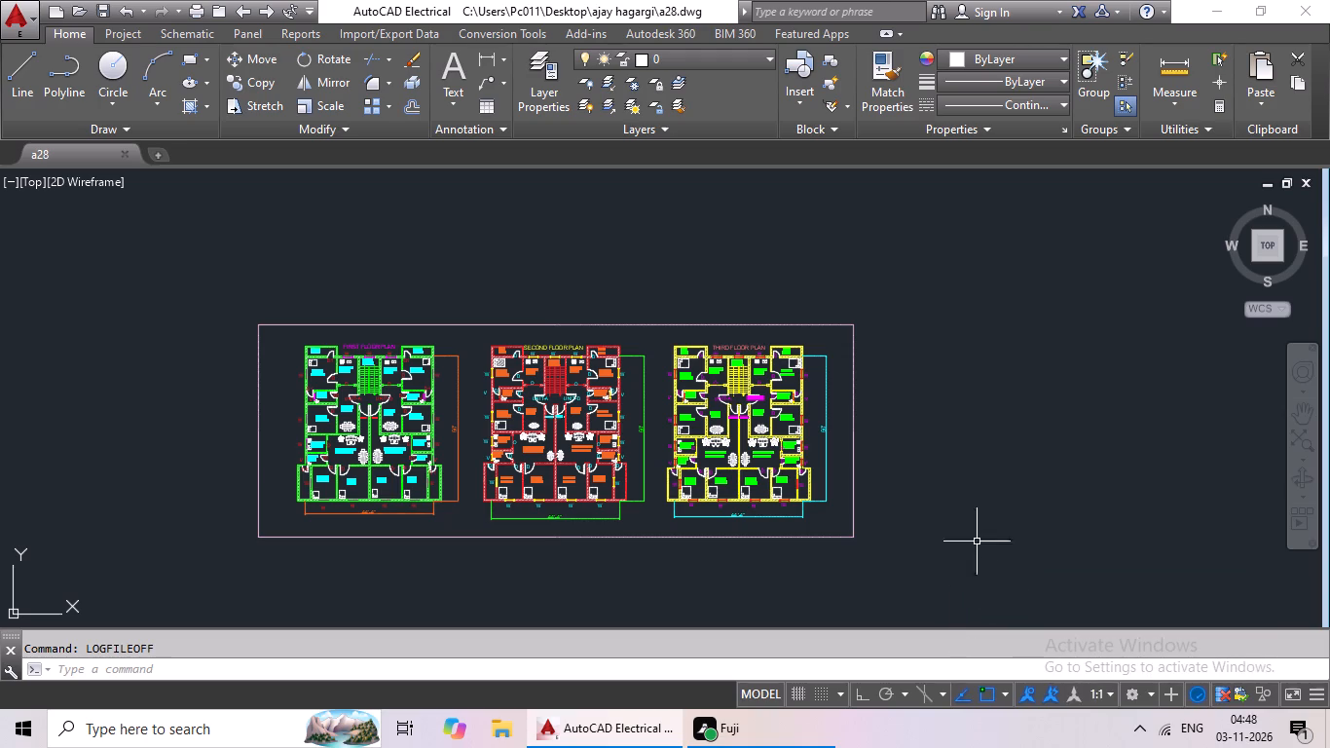
Save the drawing again as a28.dwg, replacing the existing file.
{"action": "left_click", "coordinate": [34, 27]}
{"action": "left_click", "coordinate": [88, 250]}
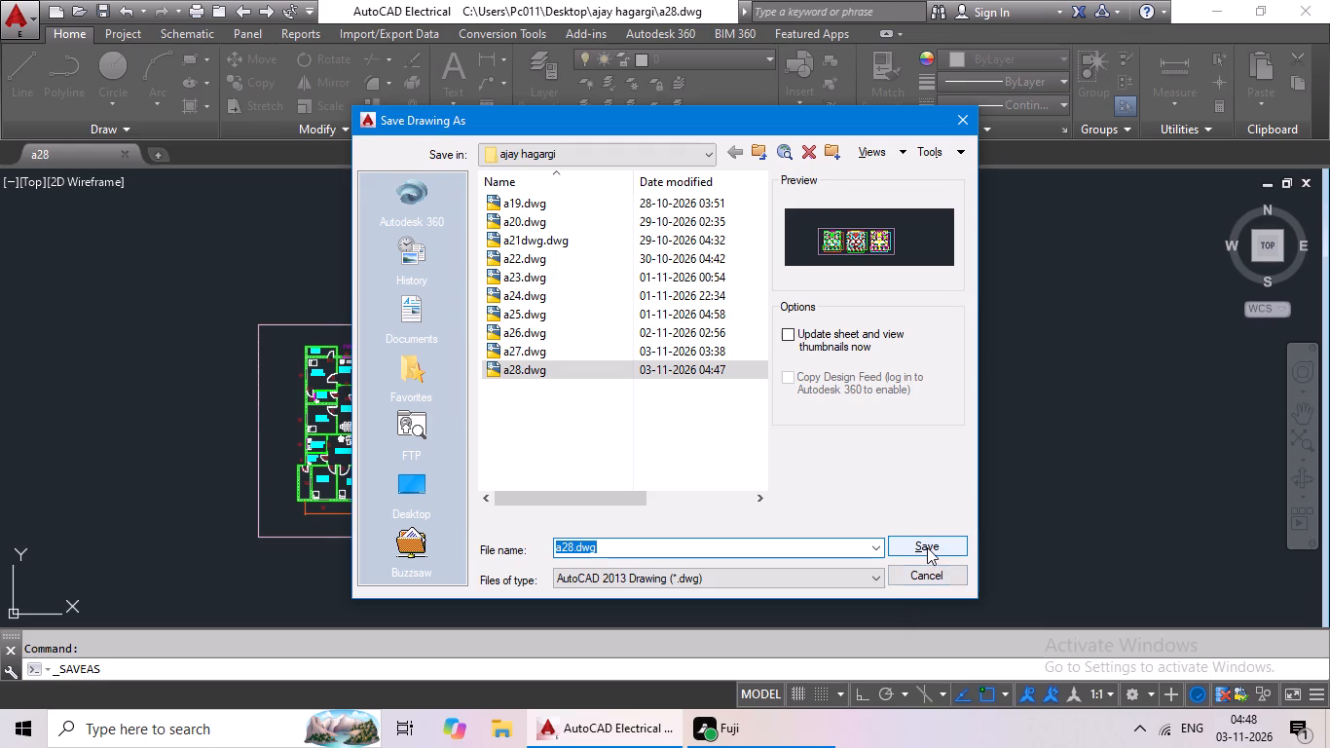
{"action": "left_click", "coordinate": [927, 543]}
{"action": "left_click", "coordinate": [621, 400]}
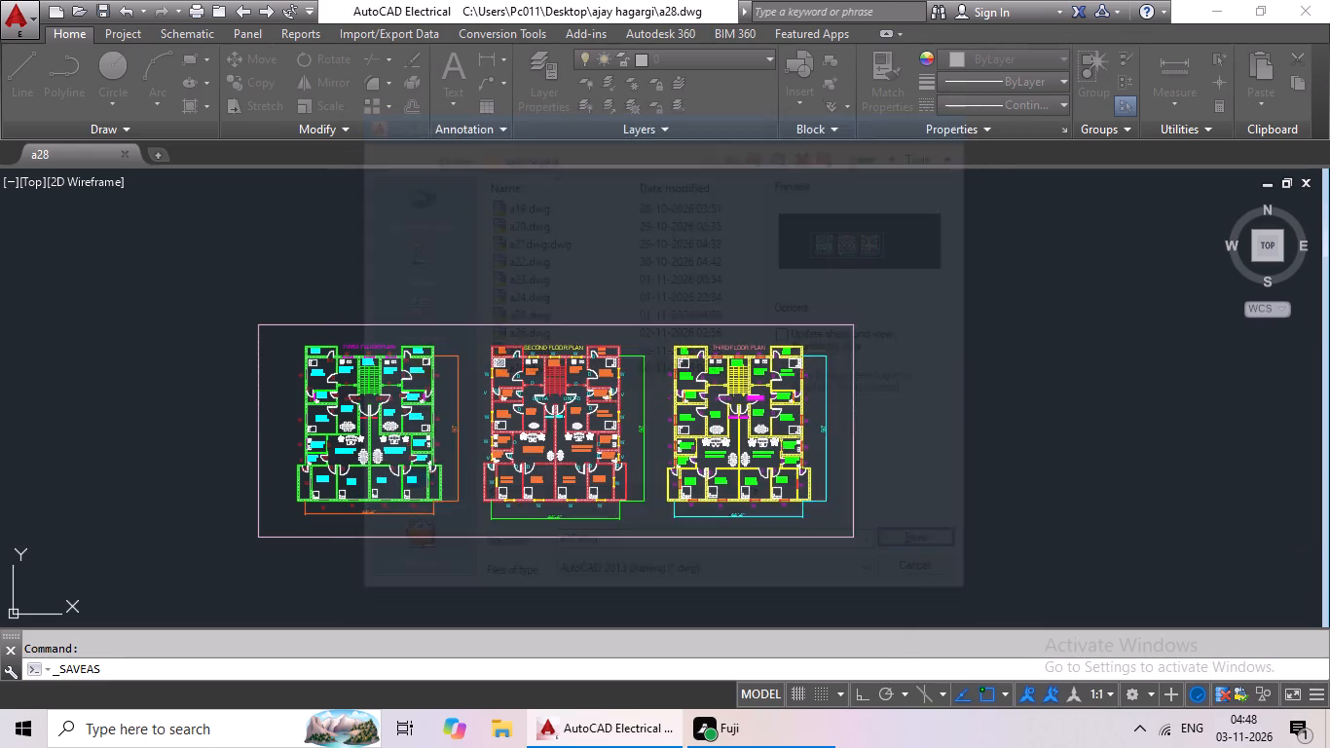
Set up a plot with the previous plot settings and a plot window matching the border around the three floor plans.
{"action": "key", "text": "ctrl+p"}
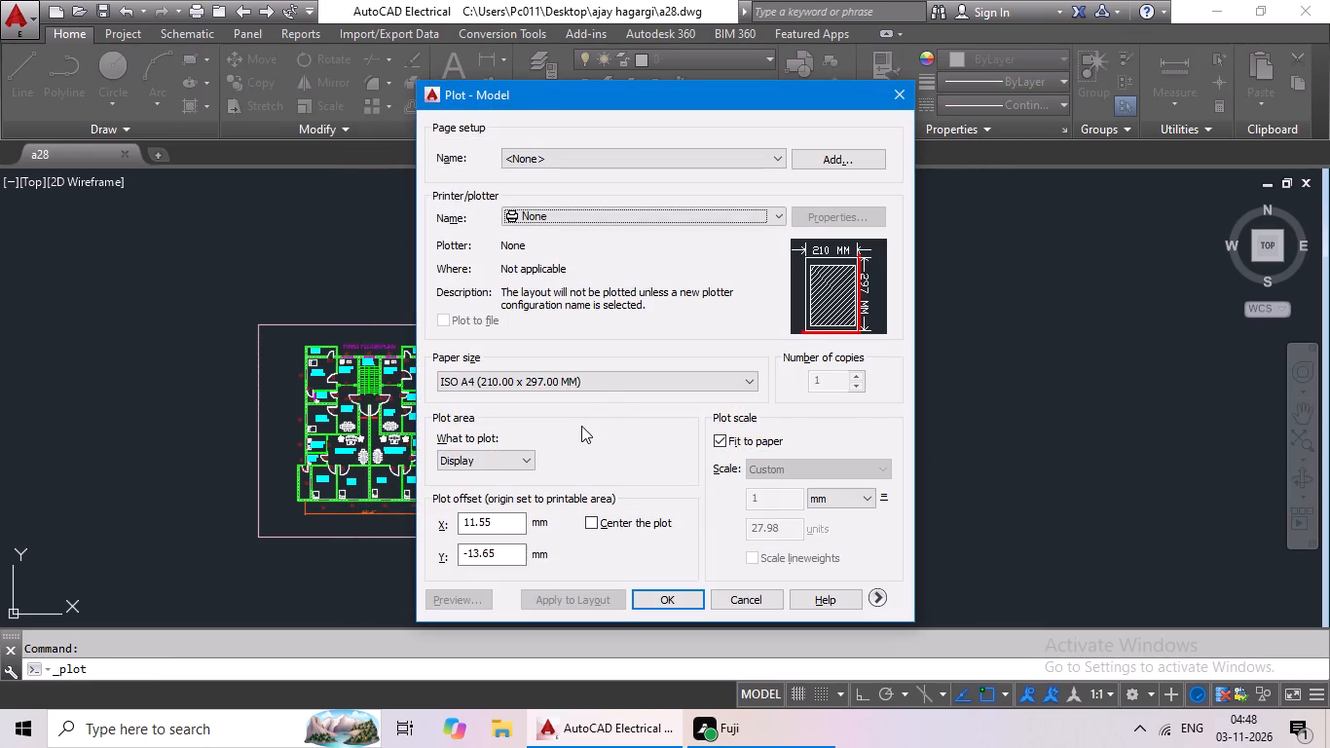
{"action": "left_click", "coordinate": [773, 154]}
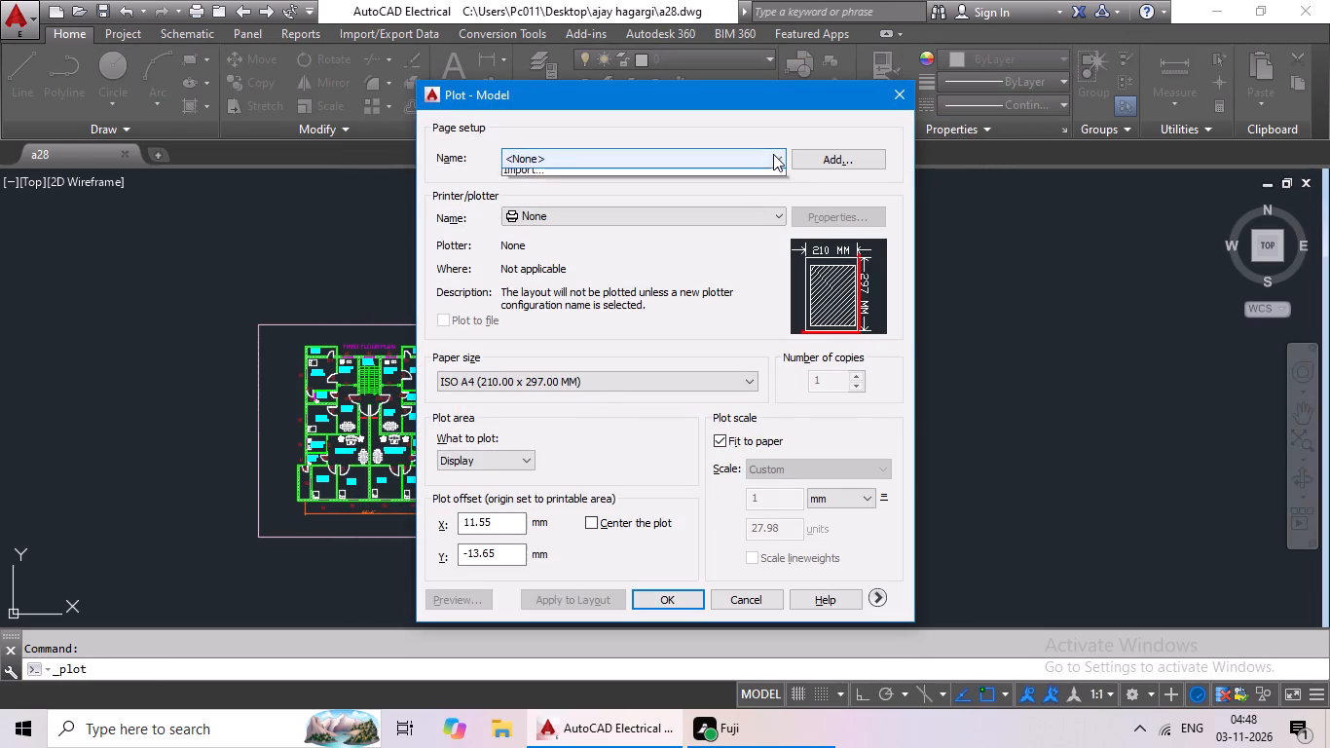
{"action": "left_click", "coordinate": [671, 189]}
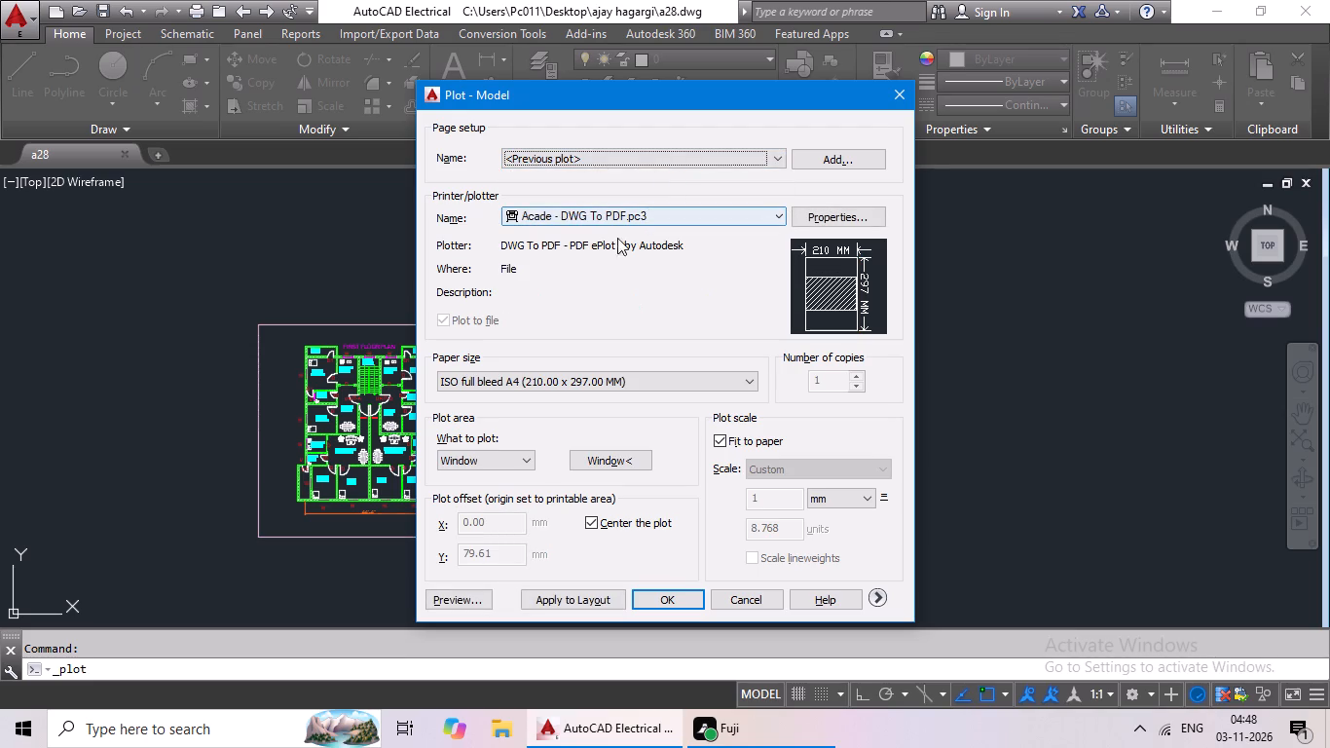
{"action": "left_click", "coordinate": [605, 458]}
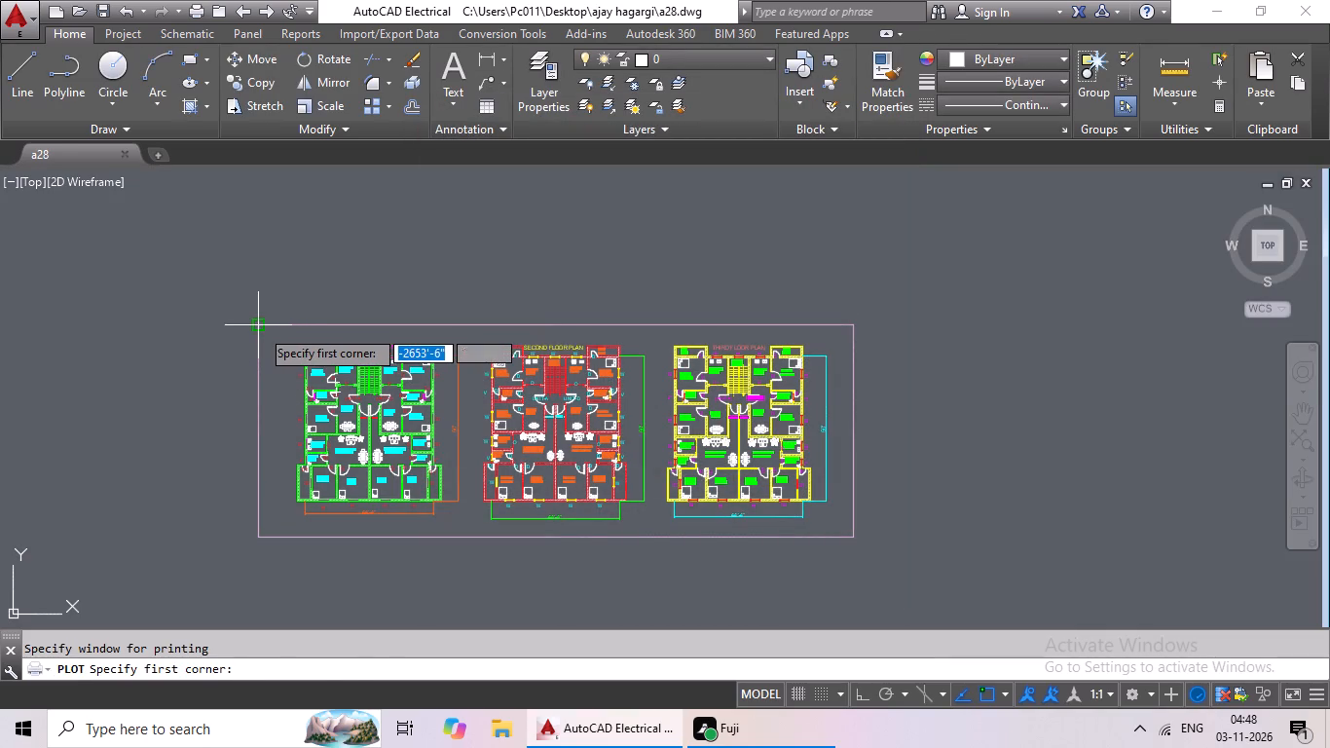
{"action": "left_click", "coordinate": [260, 328]}
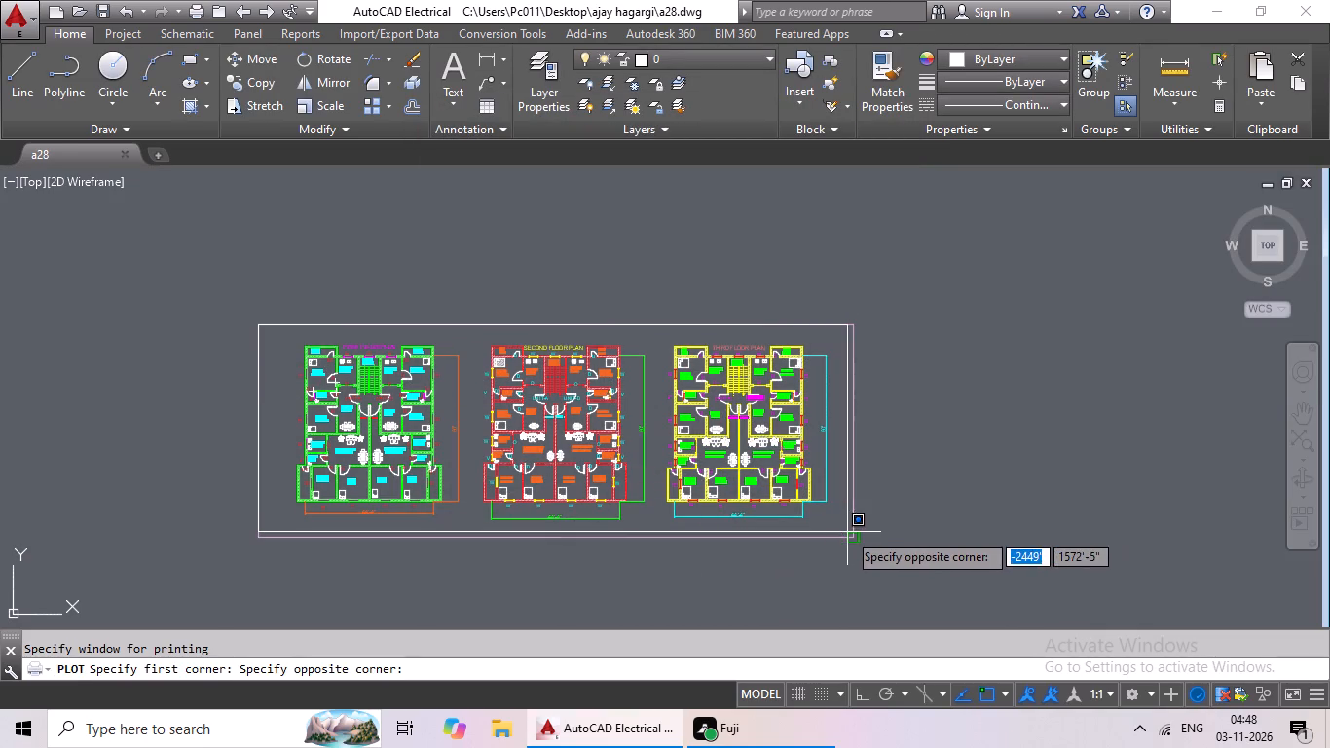
{"action": "left_click", "coordinate": [852, 537]}
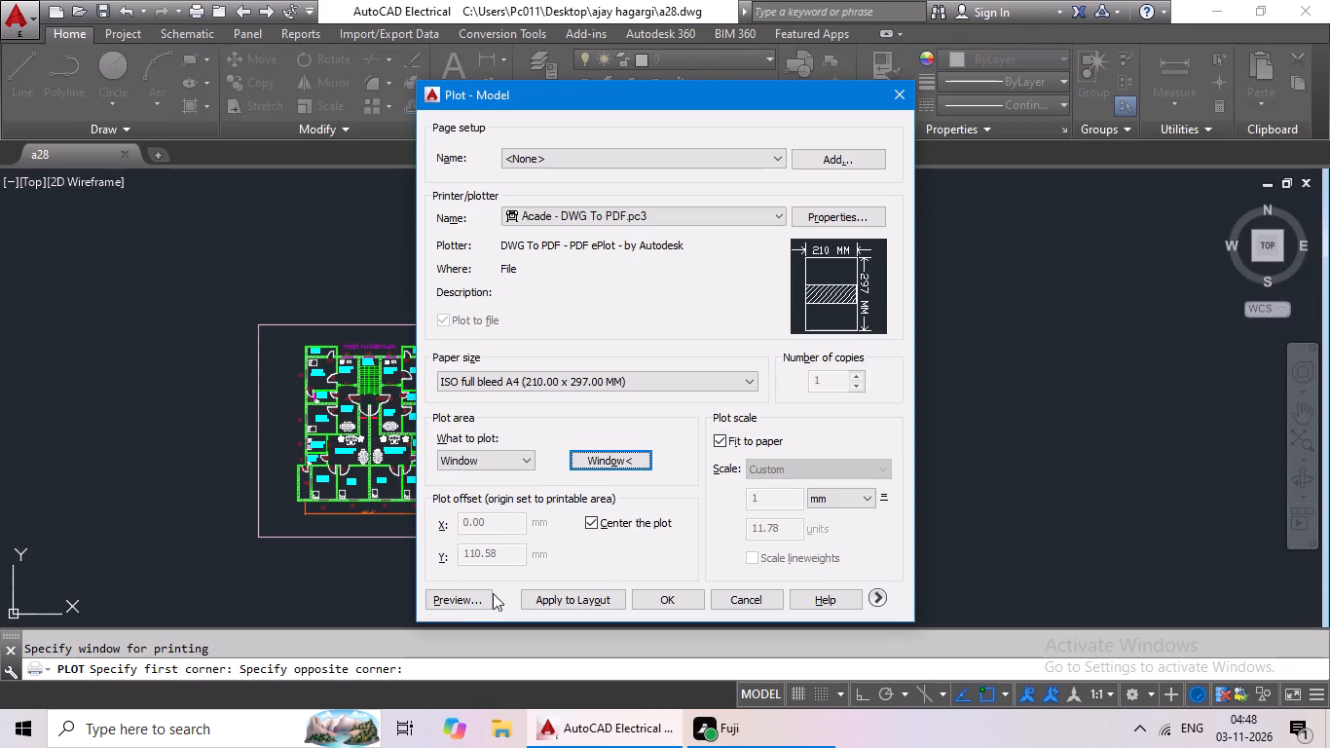
Preview the plot of the three floor plans and plot it to a28-Model.pdf in the desktop folder containing the drawing.
{"action": "left_click", "coordinate": [474, 594]}
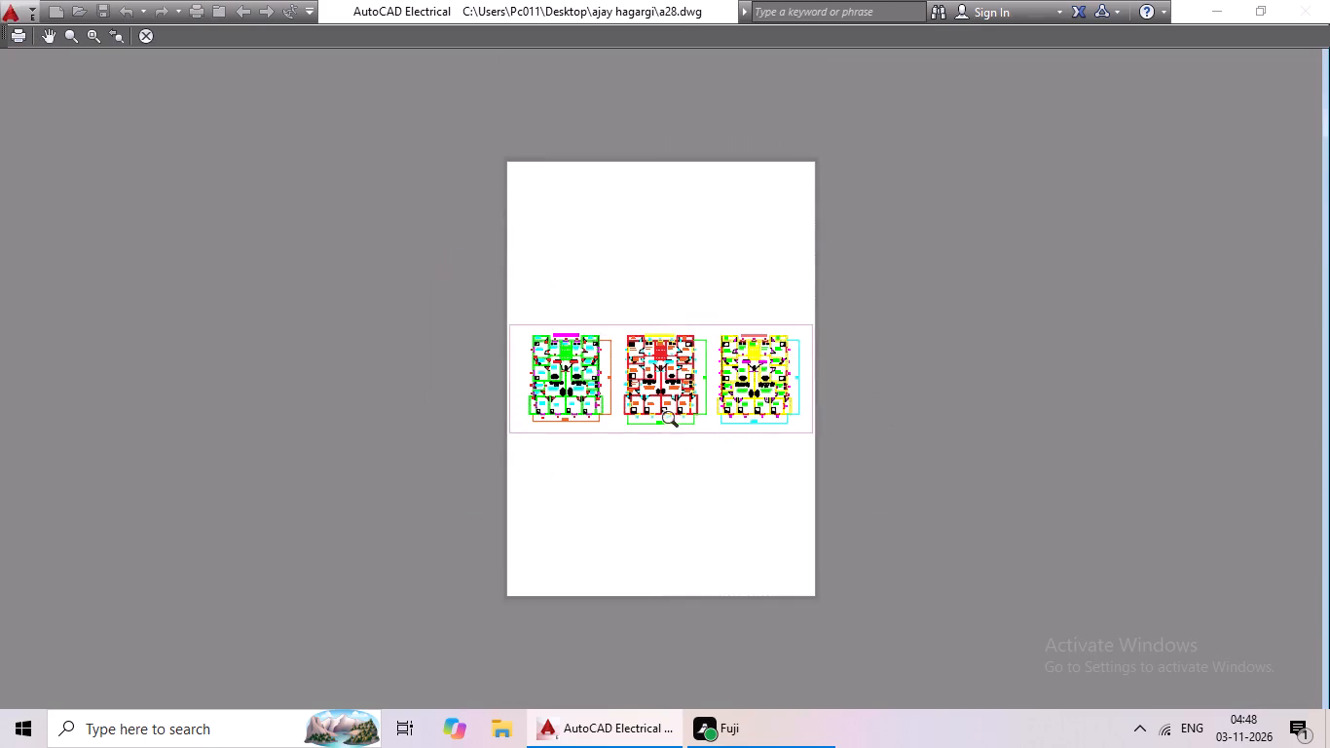
{"action": "scroll", "coordinate": [701, 316], "scroll_direction": "up", "scroll_amount": 3}
{"action": "middle_click_drag", "start_coordinate": [696, 334], "coordinate": [734, 237]}
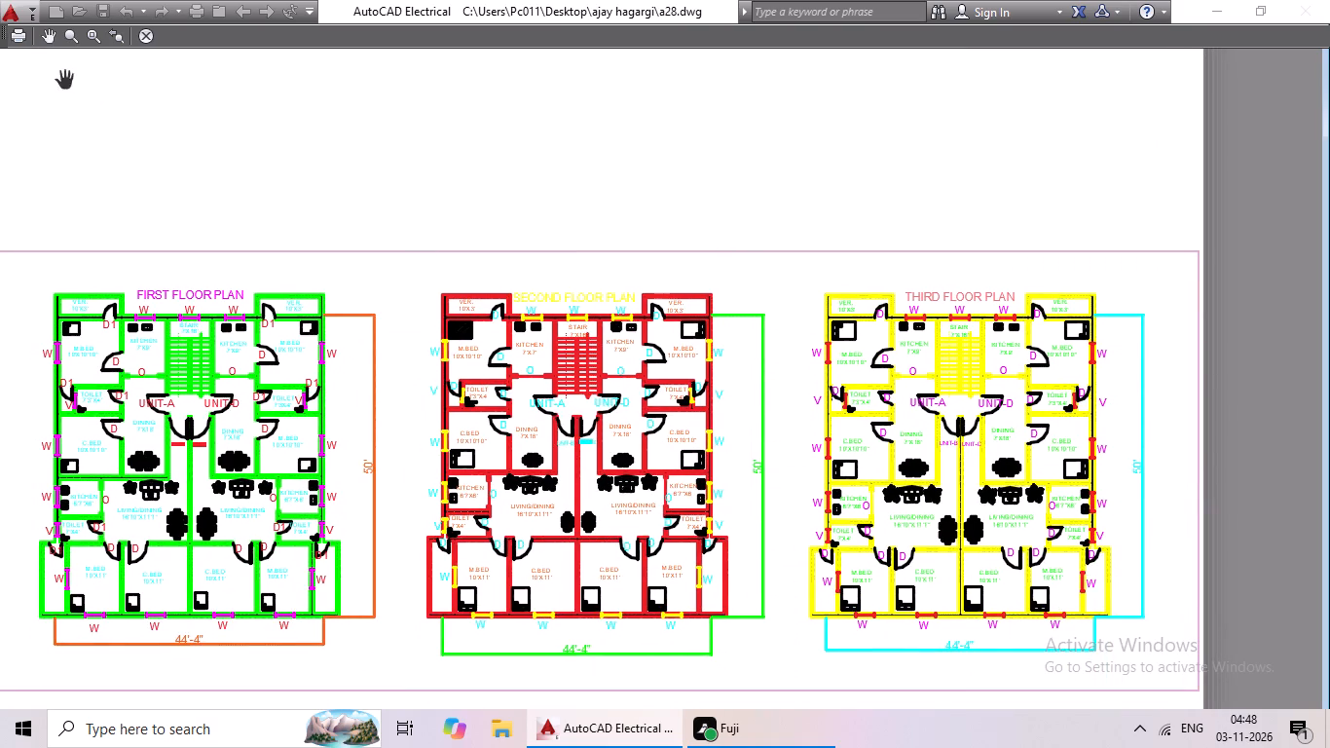
{"action": "left_click", "coordinate": [16, 43]}
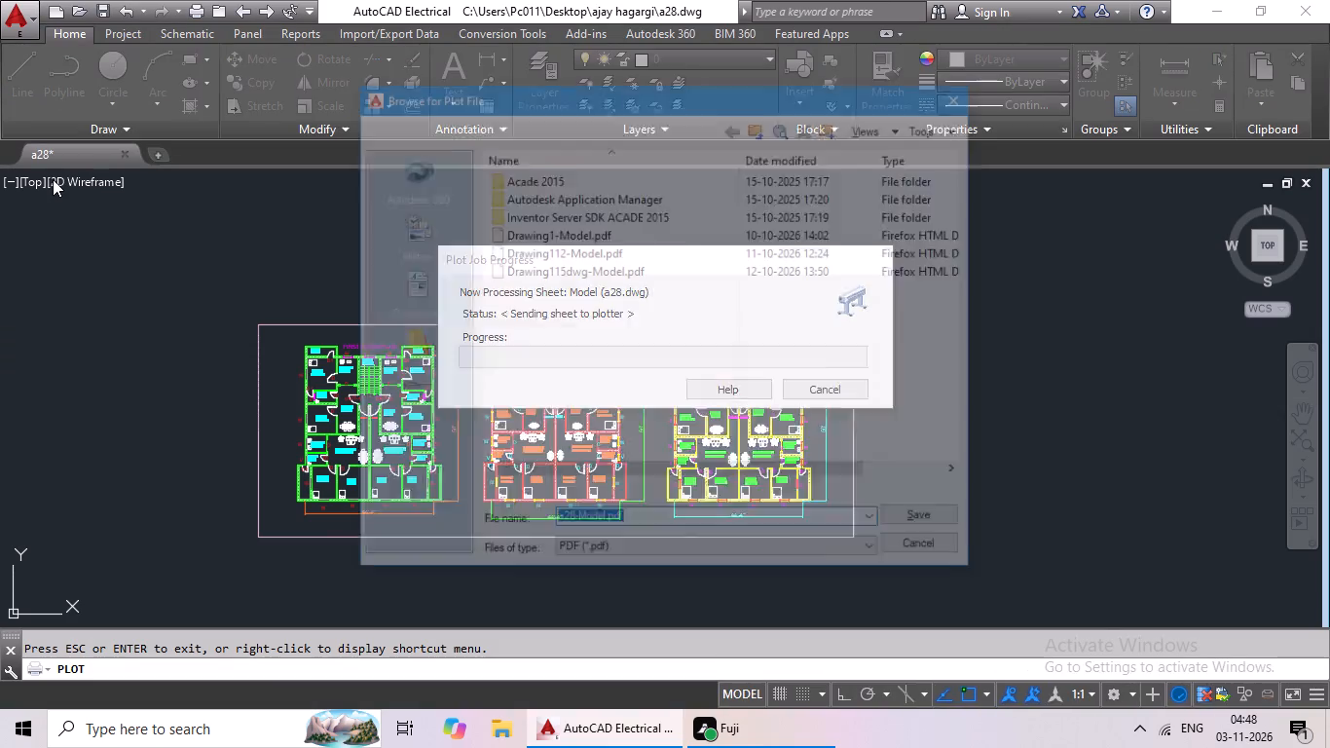
{"action": "left_click", "coordinate": [405, 461]}
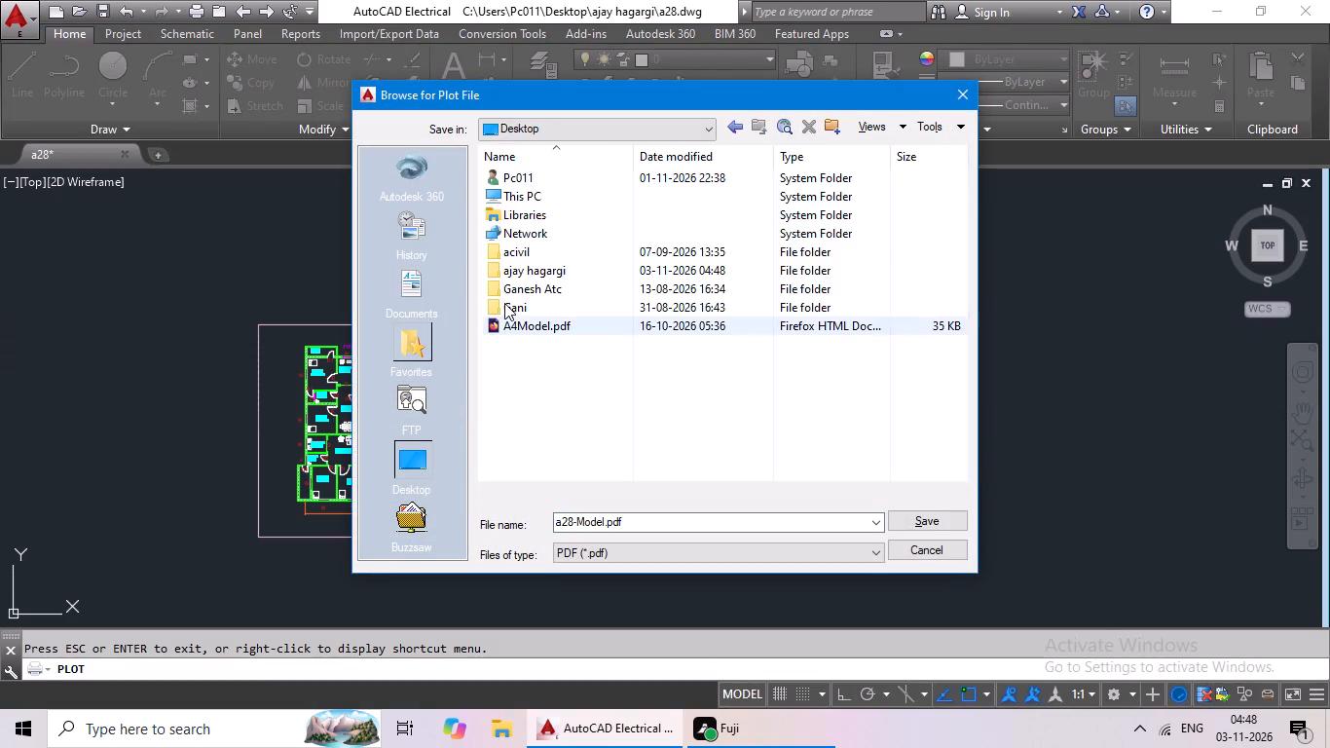
{"action": "left_click", "coordinate": [536, 272]}
{"action": "double_click", "coordinate": [537, 264]}
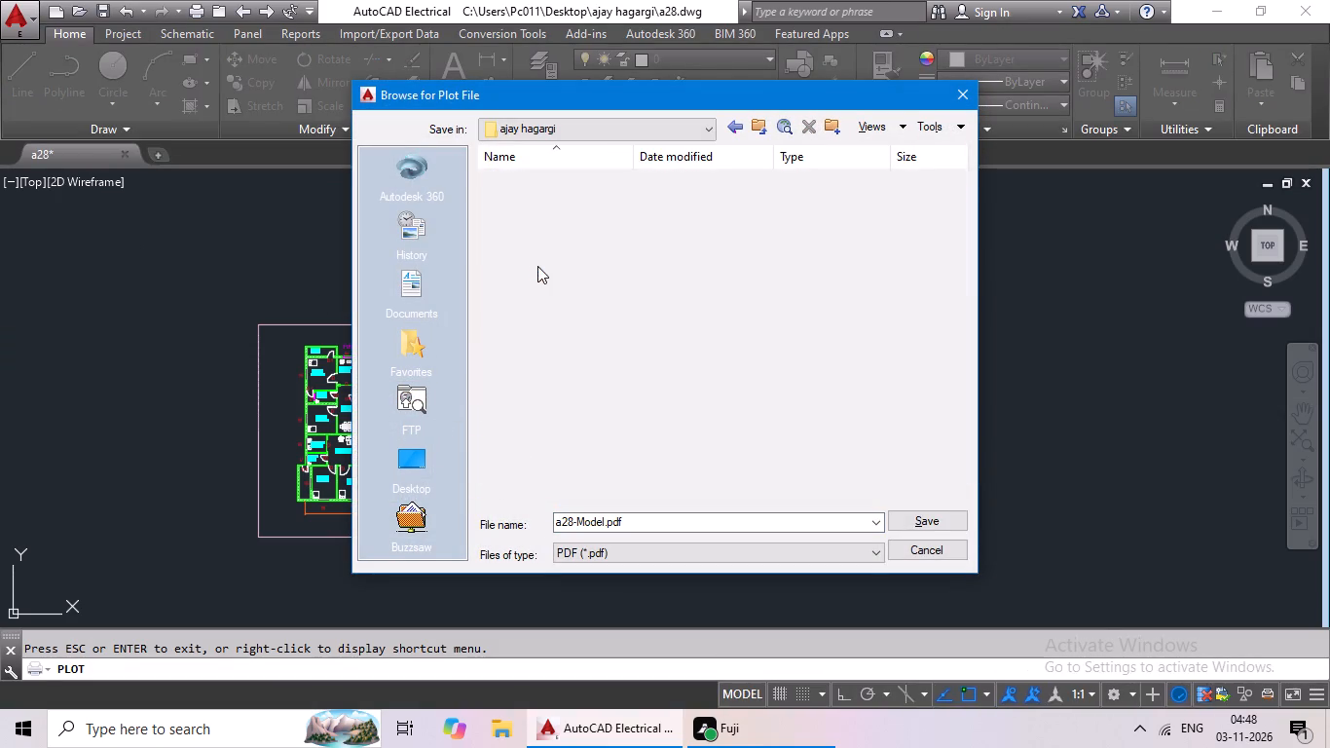
{"action": "left_click", "coordinate": [935, 517]}
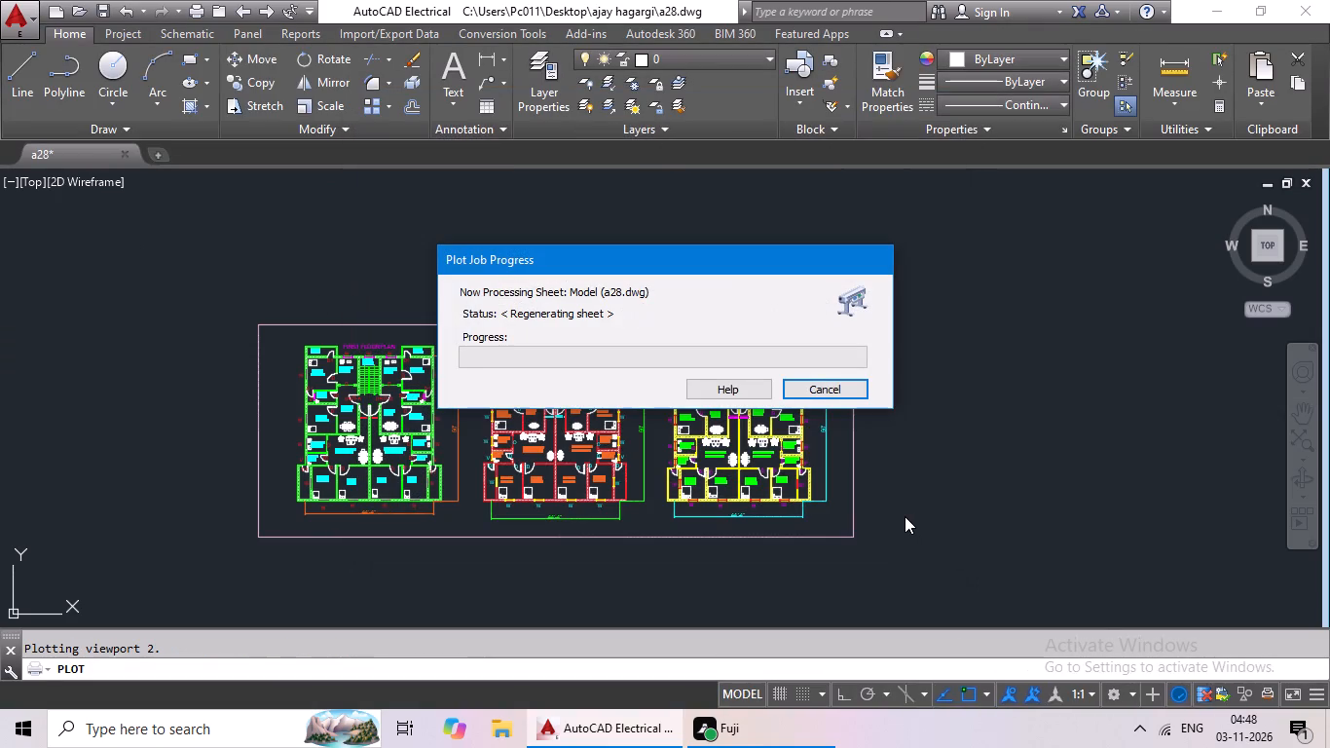